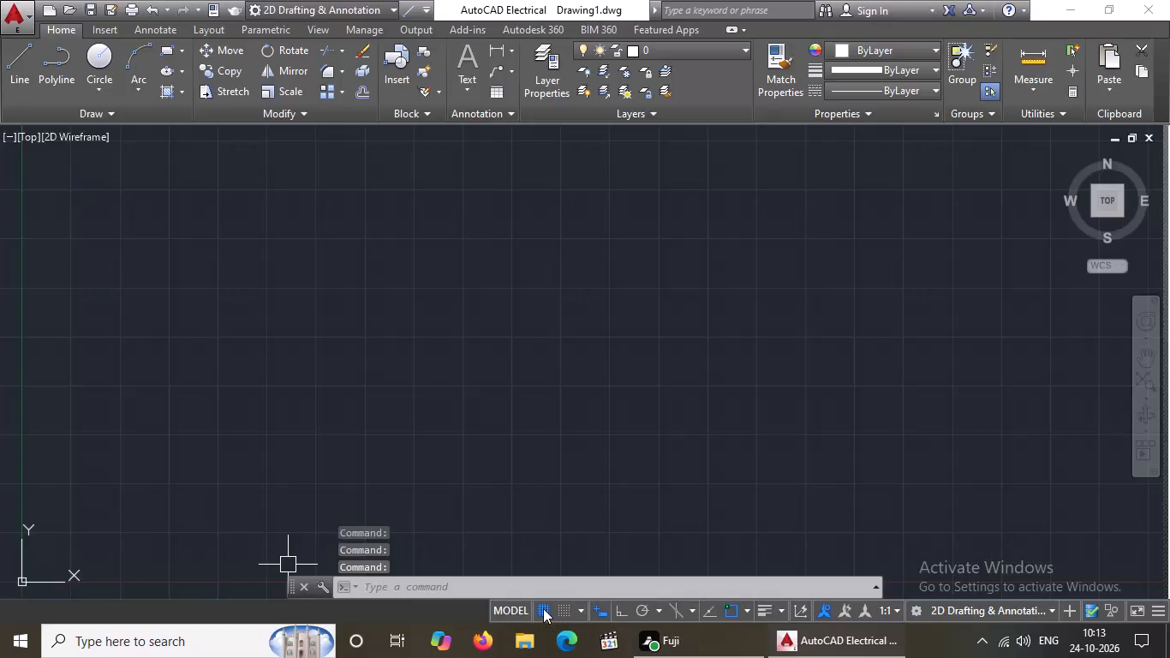
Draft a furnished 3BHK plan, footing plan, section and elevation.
Turn the drawing grid off and switch Ortho mode on.
{"action": "left_click", "coordinate": [543, 607]}
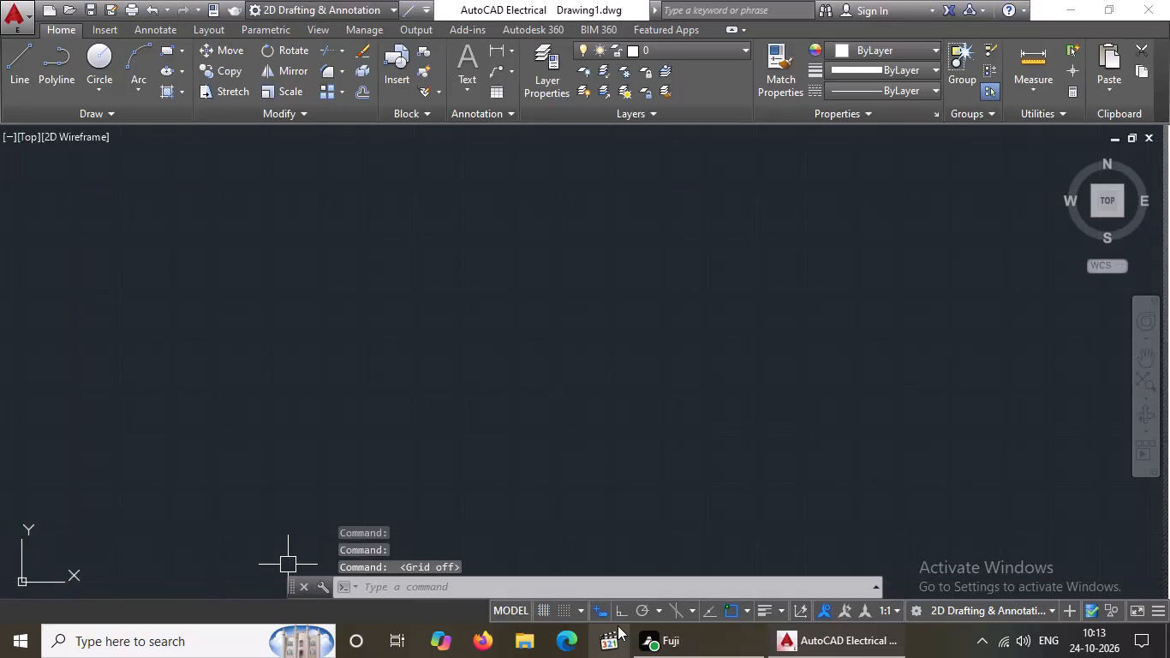
{"action": "left_click", "coordinate": [623, 607]}
Start command logging for the drawing with the LOGFILEON command.
{"action": "left_click", "coordinate": [433, 583]}
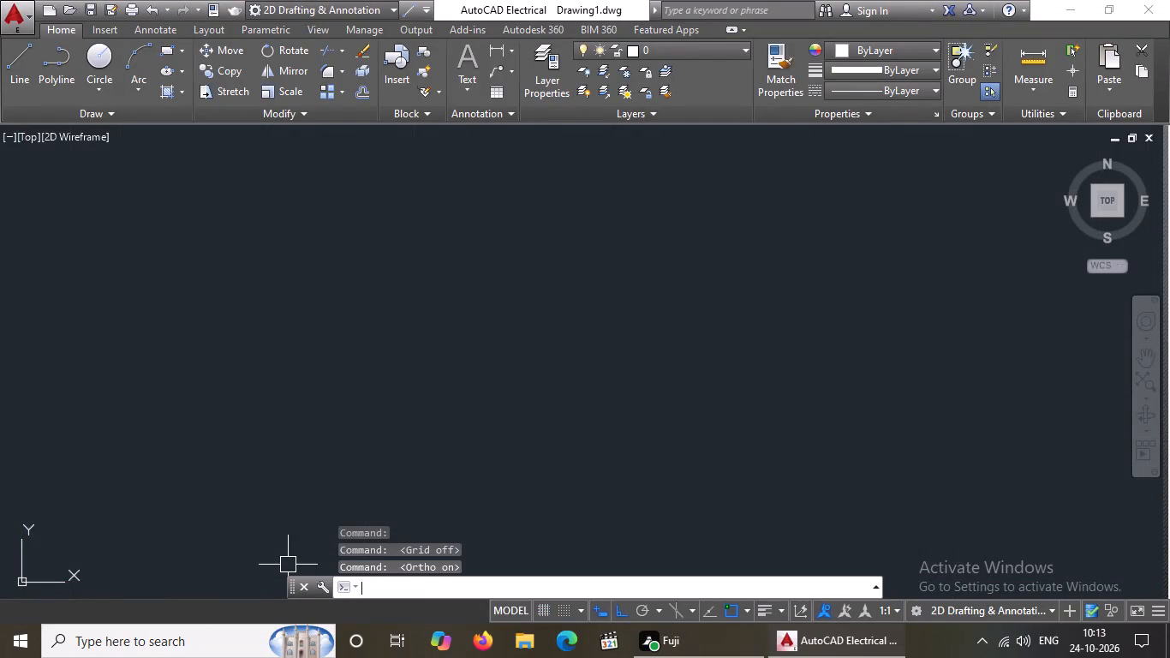
{"action": "type", "text": "lo"}
{"action": "type", "text": "gfileon"}
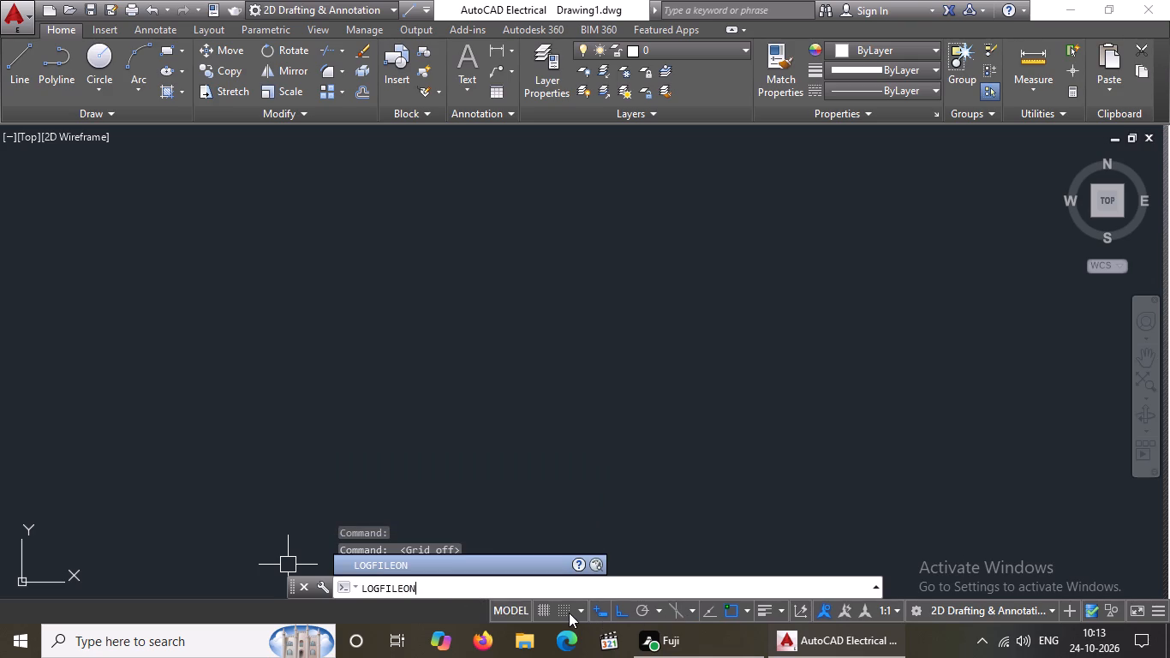
{"action": "key", "text": "Return"}
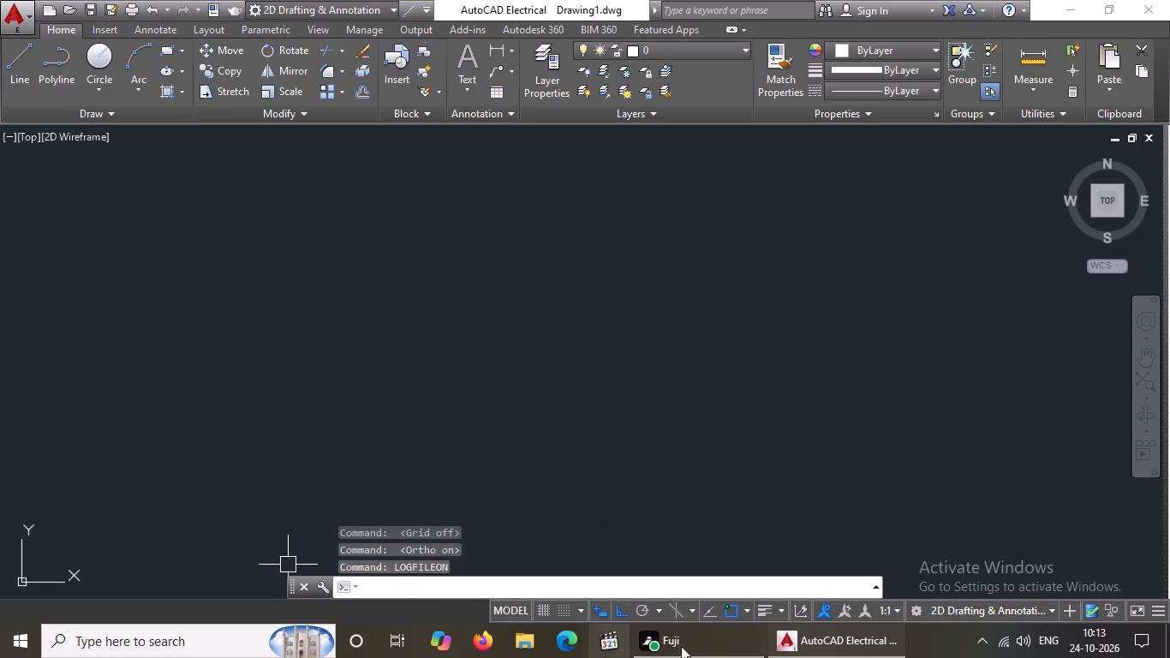
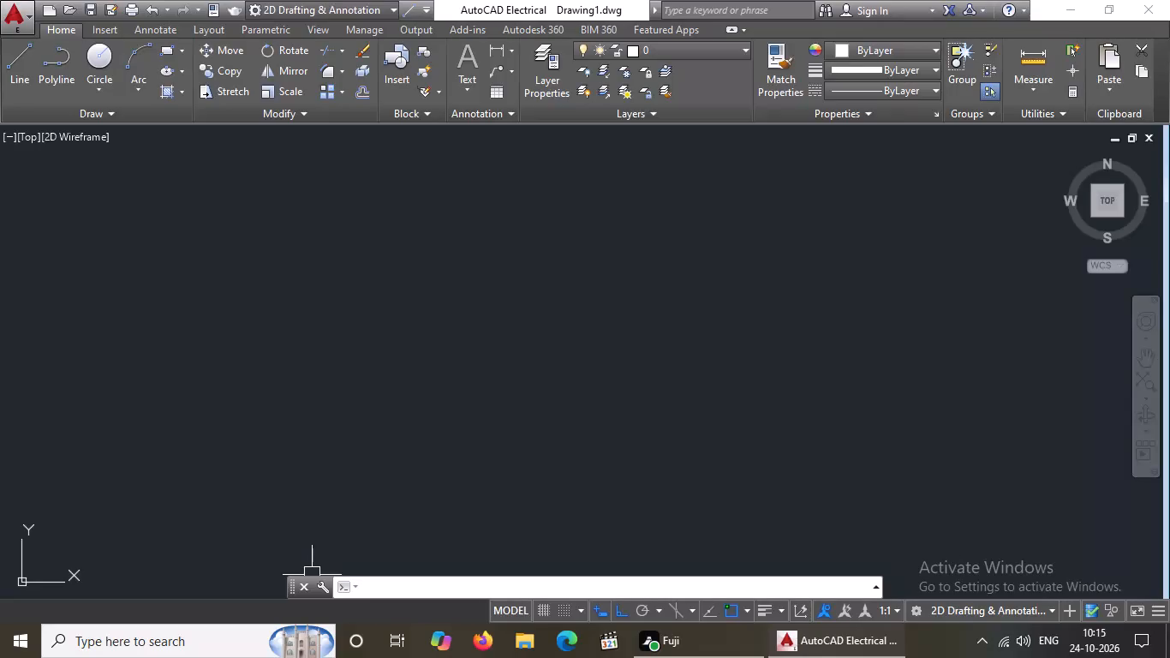
Run the LOGFILEON command again to keep command logging enabled for the drawing.
{"action": "type", "text": "logfil"}
{"action": "left_click", "coordinate": [475, 517]}
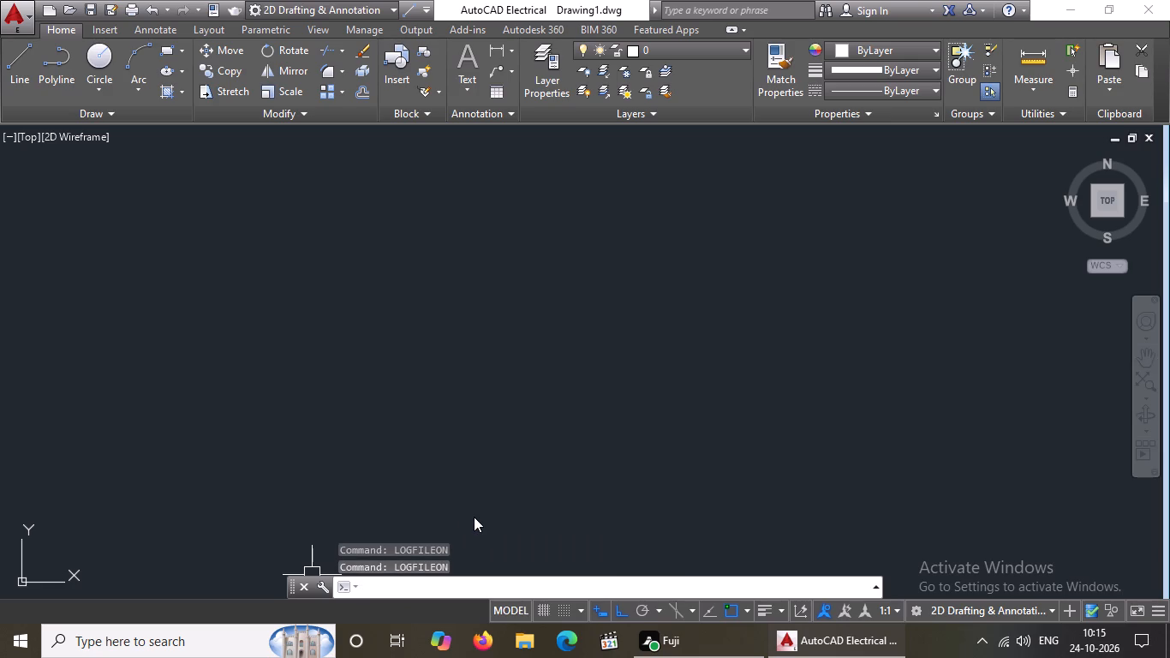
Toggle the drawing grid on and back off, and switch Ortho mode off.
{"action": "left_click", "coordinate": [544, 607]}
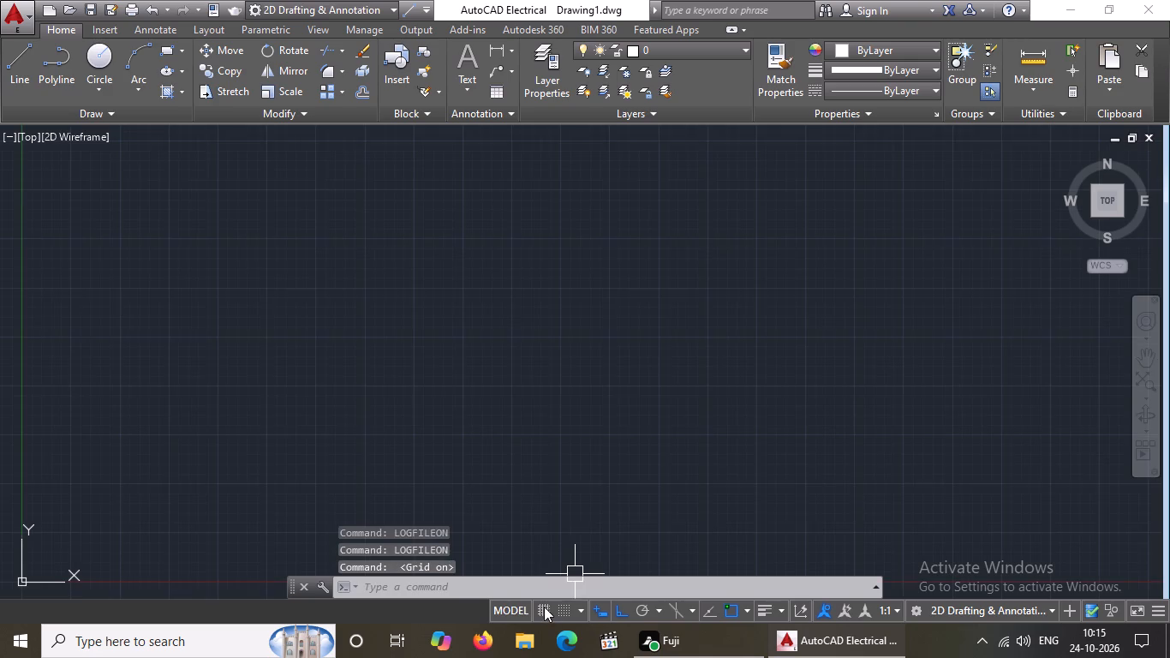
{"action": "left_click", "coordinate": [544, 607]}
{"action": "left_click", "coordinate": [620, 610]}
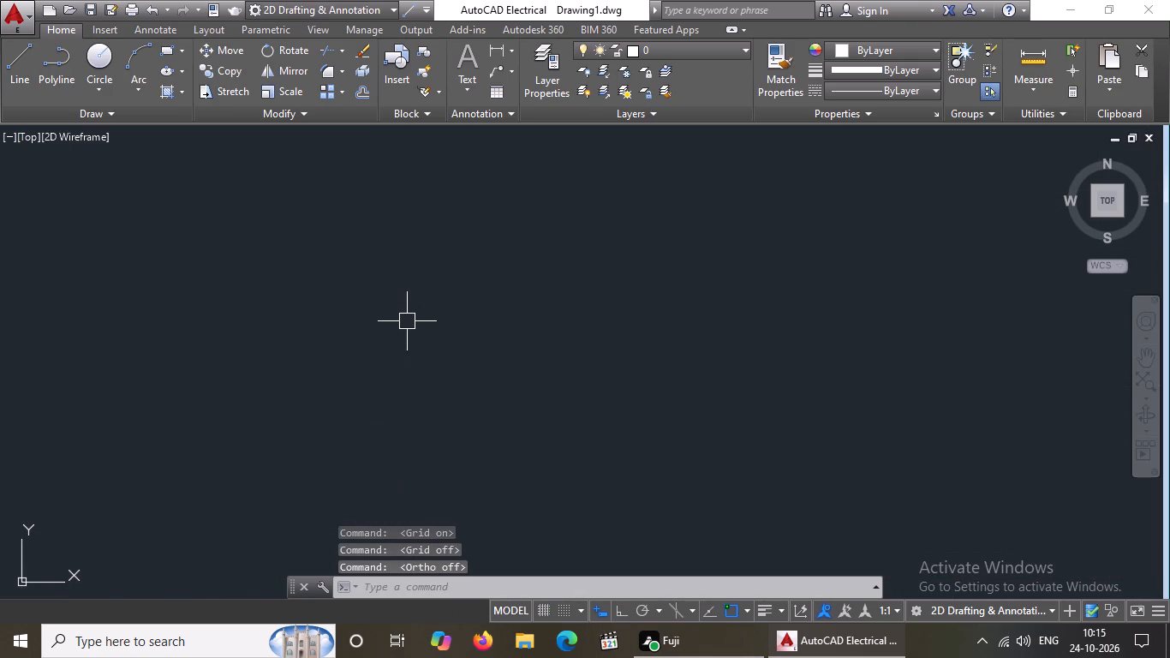
Set the drawing units to Architectural length with 0'-0 1/2" precision, Decimal Degrees angles with precision 0, and Inches for inserted content.
{"action": "type", "text": "un"}
{"action": "key", "text": "space"}
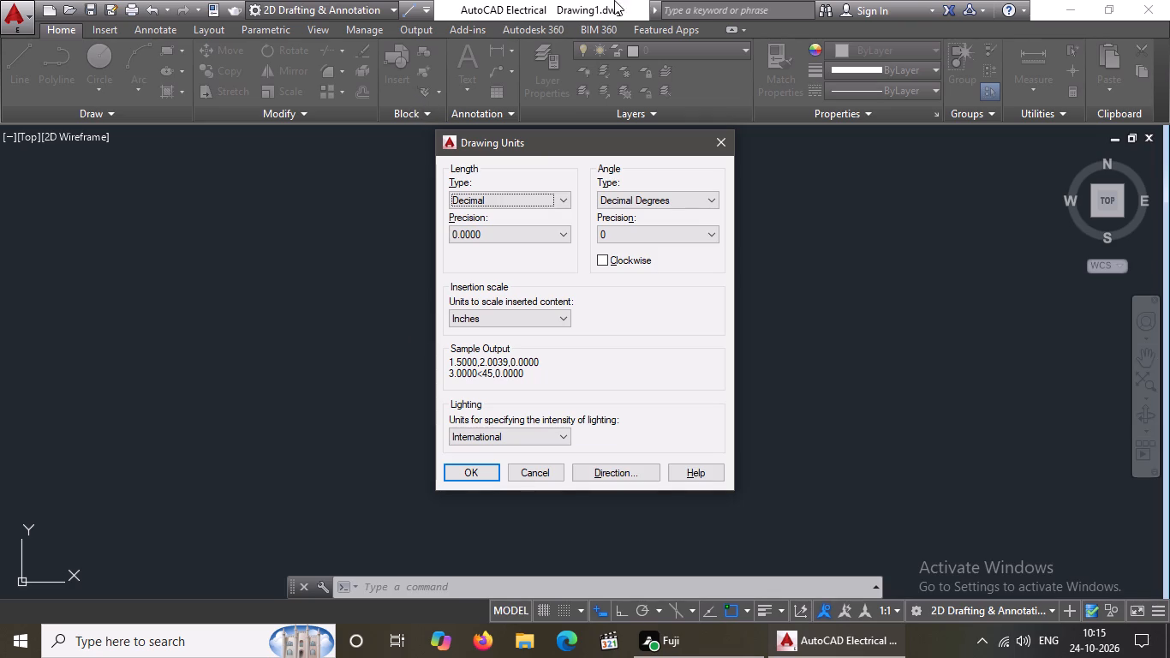
{"action": "left_click", "coordinate": [559, 199]}
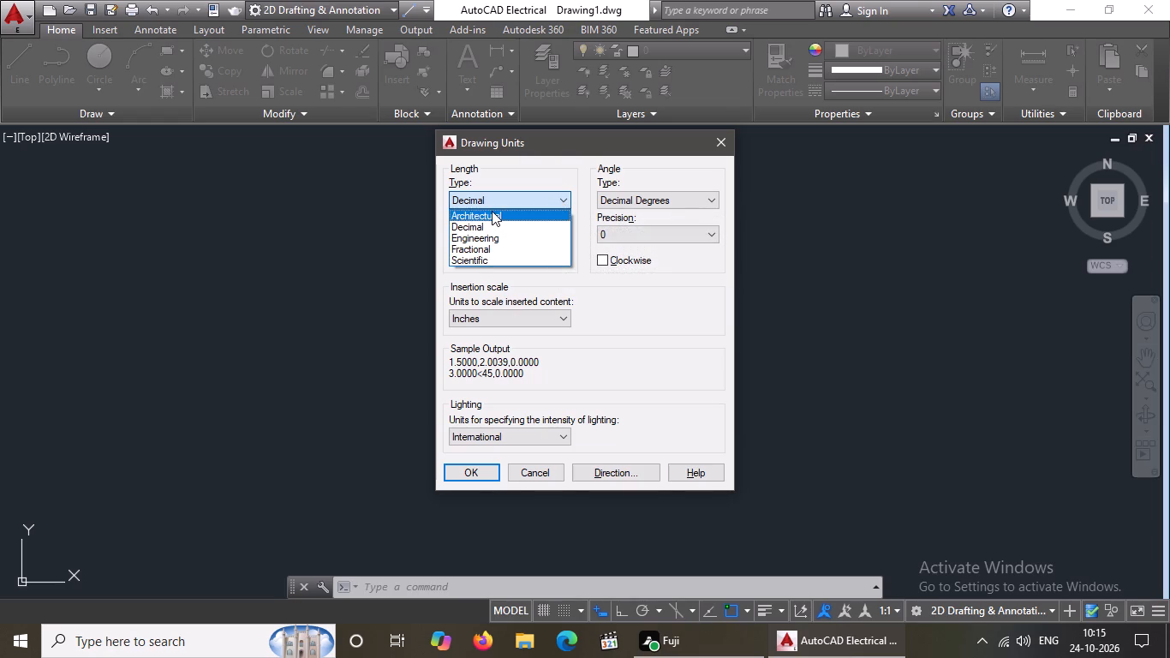
{"action": "left_click", "coordinate": [492, 211]}
{"action": "left_click", "coordinate": [544, 229]}
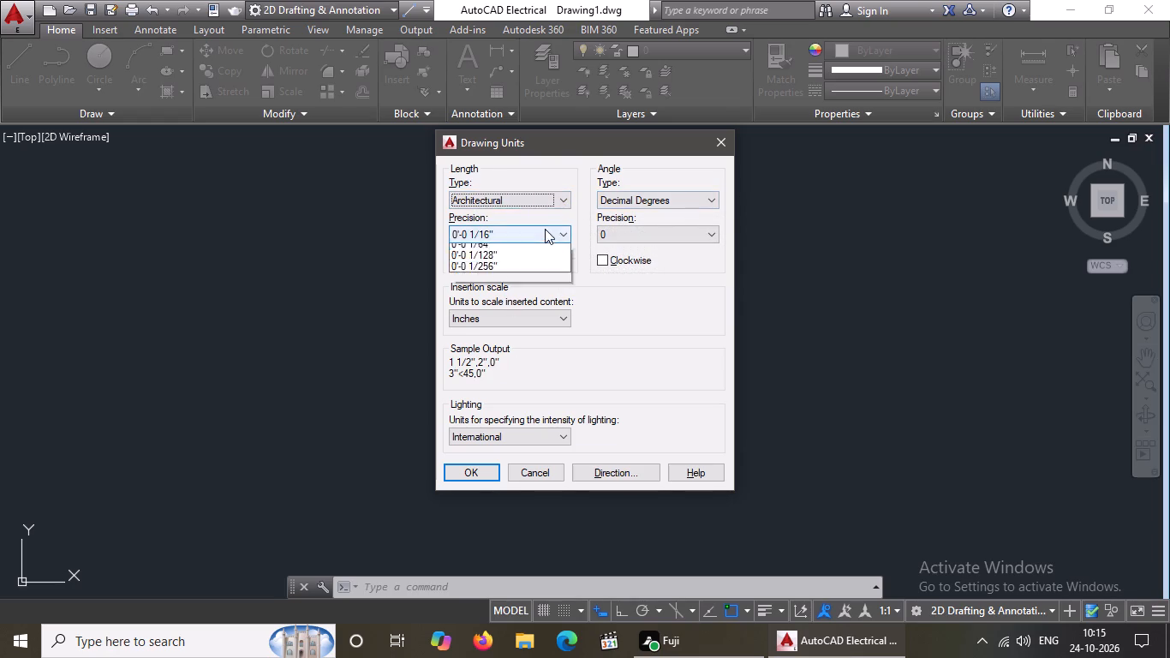
{"action": "left_click", "coordinate": [471, 253]}
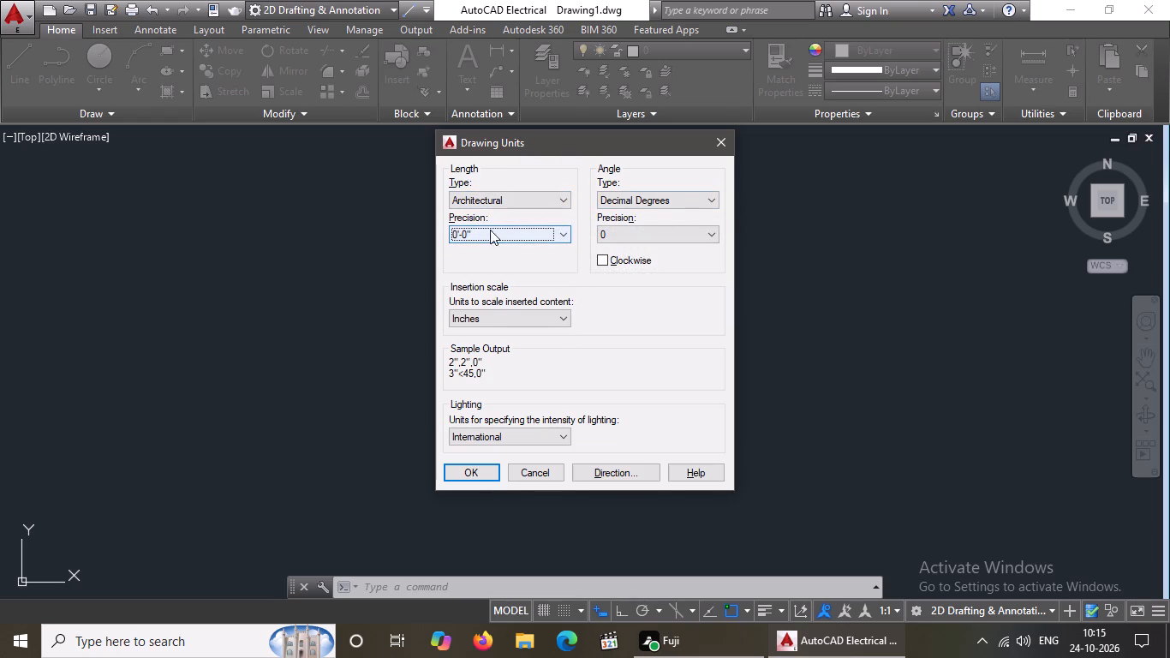
{"action": "left_click", "coordinate": [492, 236]}
{"action": "left_click", "coordinate": [498, 264]}
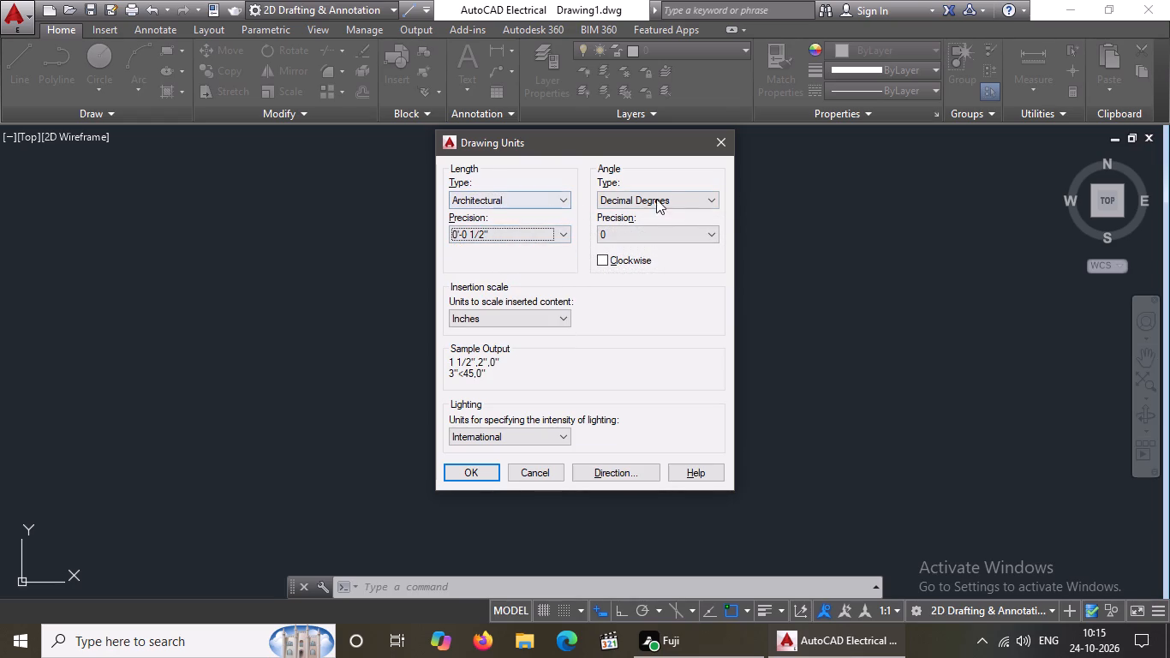
{"action": "left_click", "coordinate": [693, 199]}
{"action": "left_click", "coordinate": [636, 212]}
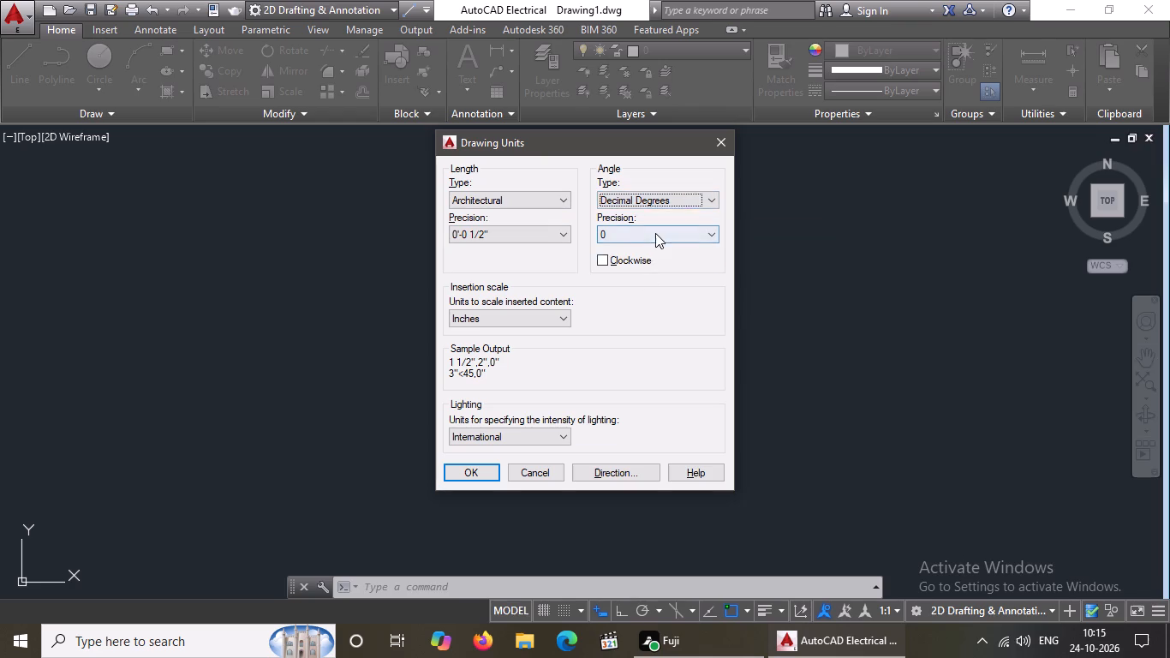
{"action": "left_click", "coordinate": [655, 233]}
{"action": "left_click", "coordinate": [608, 248]}
{"action": "left_click", "coordinate": [535, 311]}
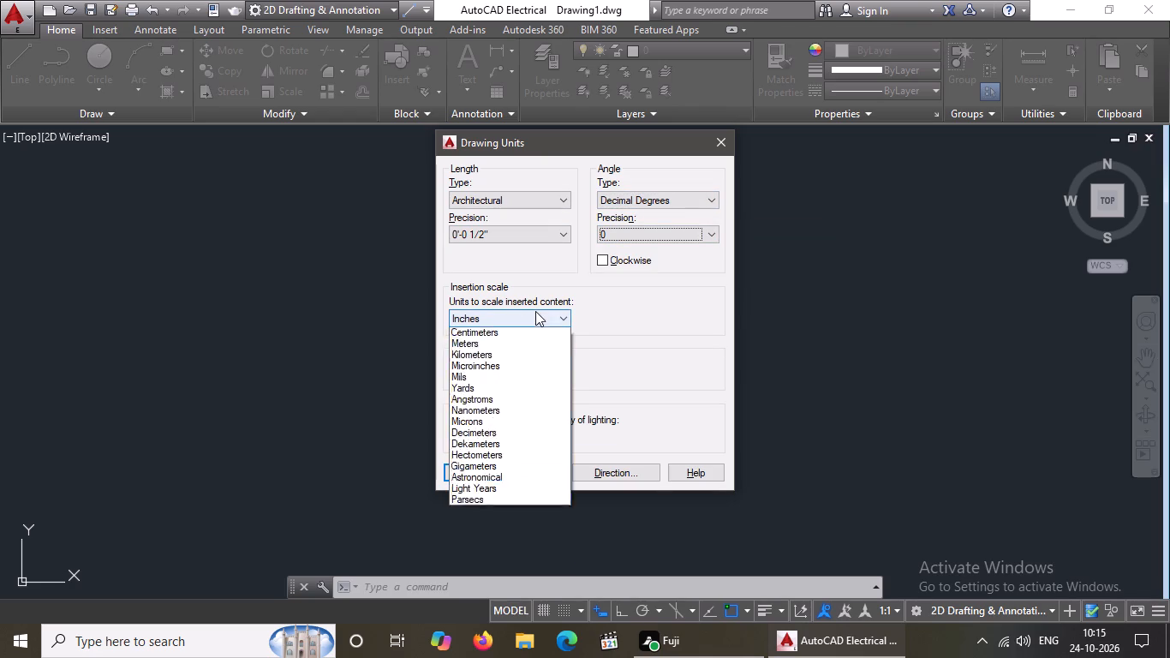
{"action": "left_click", "coordinate": [493, 347]}
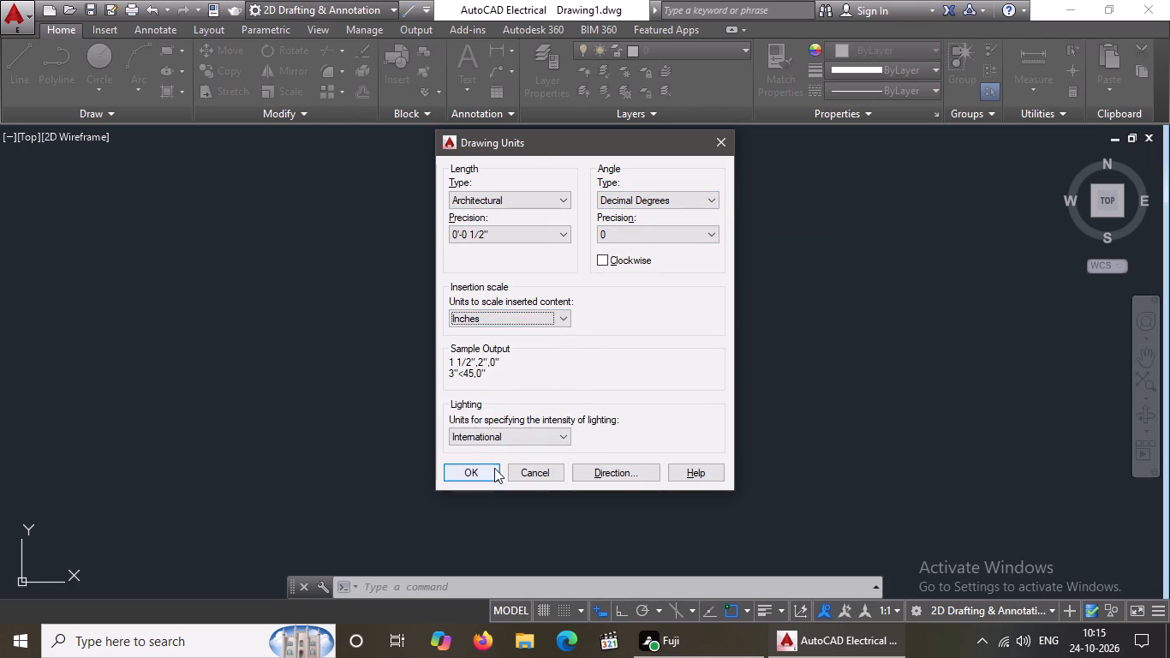
{"action": "left_click", "coordinate": [485, 470]}
Modify the Standard dimension style's primary units to Architectural with 0'-0 1/2" precision, keeping Decimal Degrees for angular dimensions.
{"action": "type", "text": "d"}
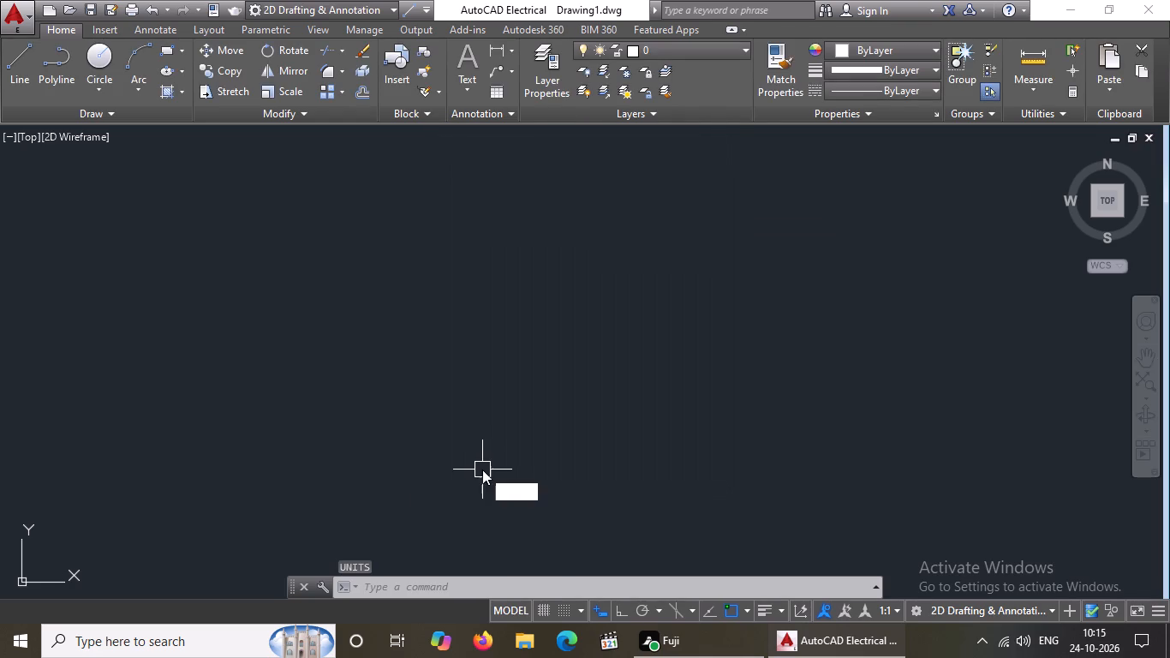
{"action": "key", "text": "space"}
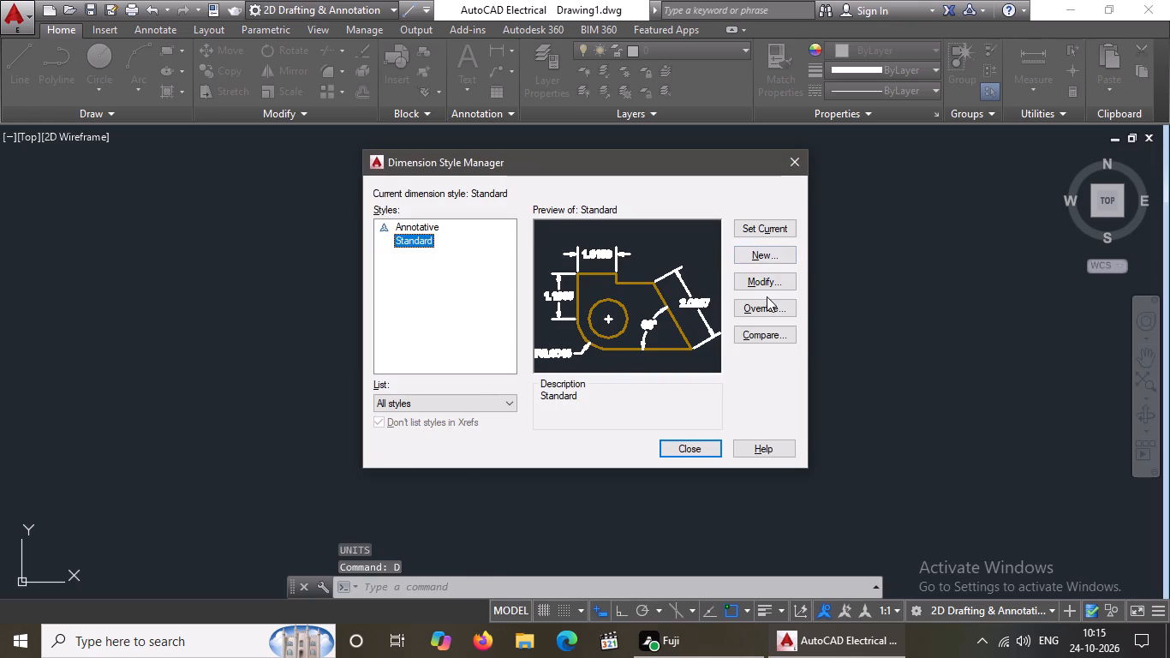
{"action": "left_click", "coordinate": [762, 285]}
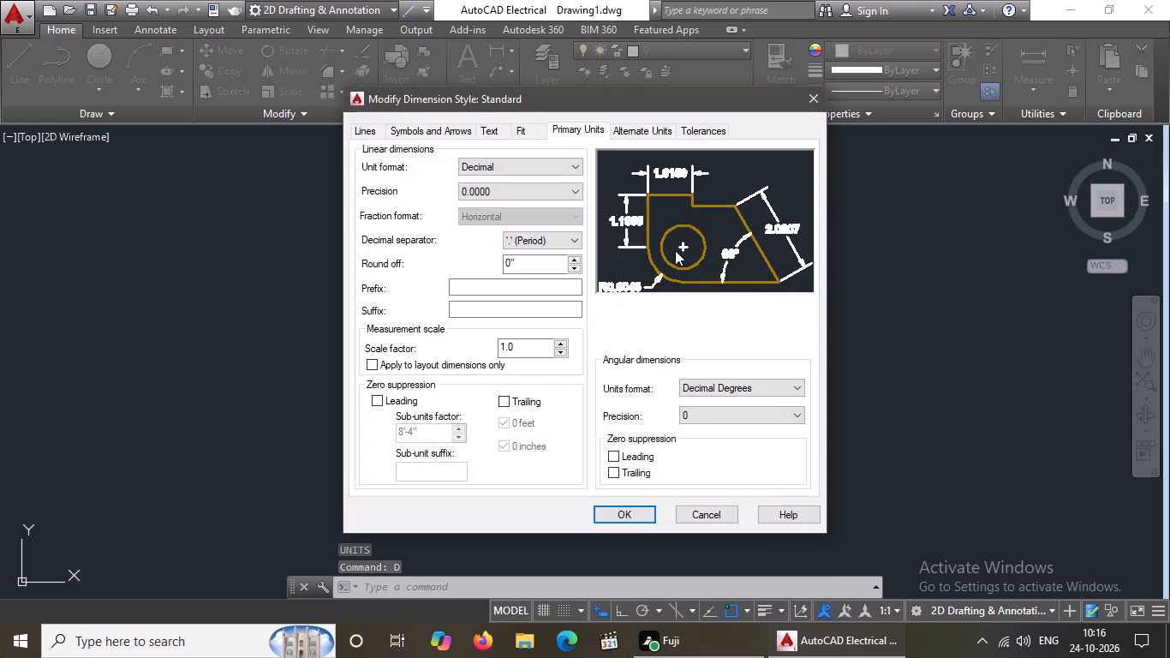
{"action": "left_click", "coordinate": [573, 130]}
{"action": "left_click", "coordinate": [540, 165]}
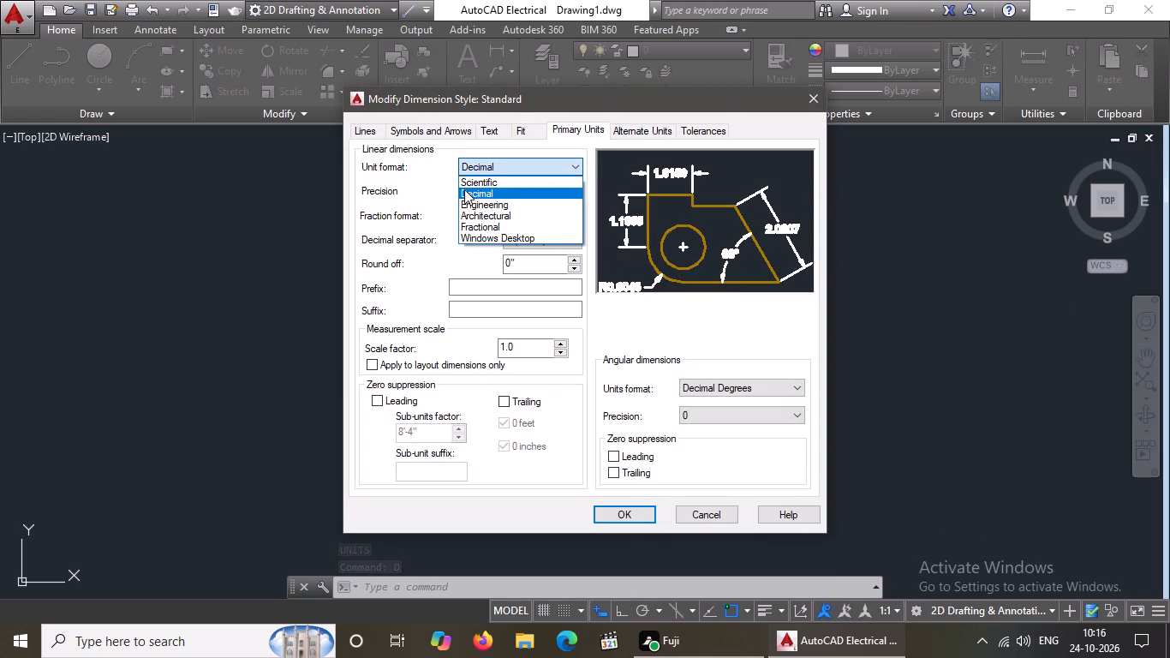
{"action": "left_click", "coordinate": [481, 214]}
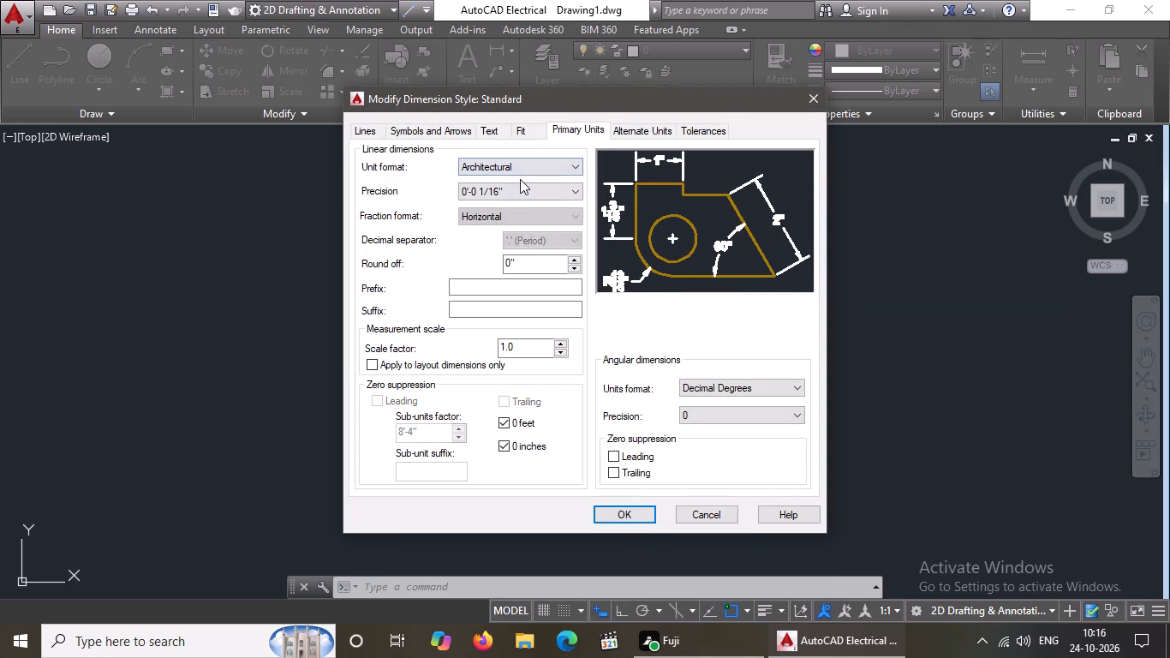
{"action": "left_click", "coordinate": [505, 190]}
{"action": "left_click", "coordinate": [489, 213]}
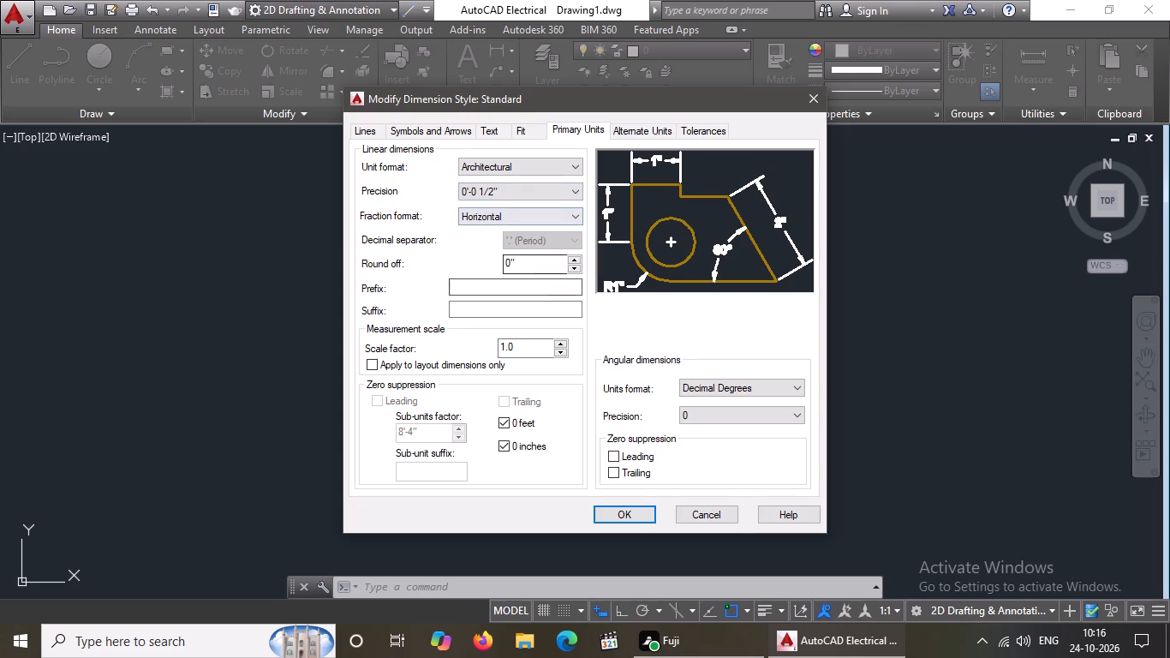
{"action": "left_click", "coordinate": [746, 385]}
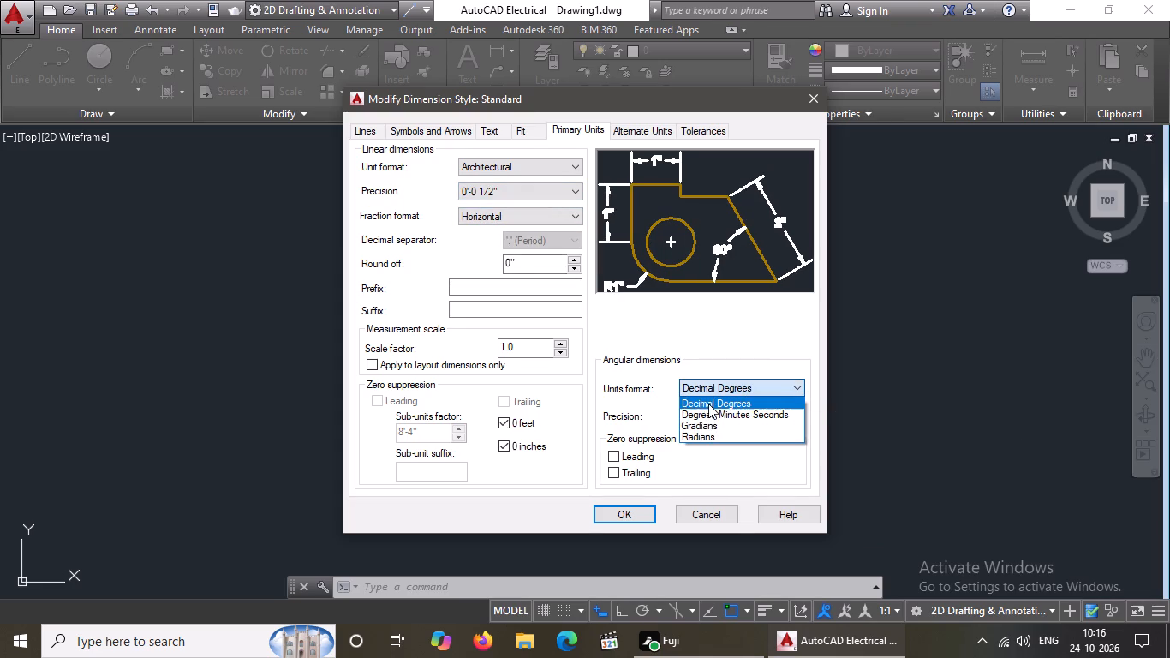
{"action": "left_click", "coordinate": [708, 403]}
{"action": "left_click", "coordinate": [702, 411]}
{"action": "left_click", "coordinate": [707, 429]}
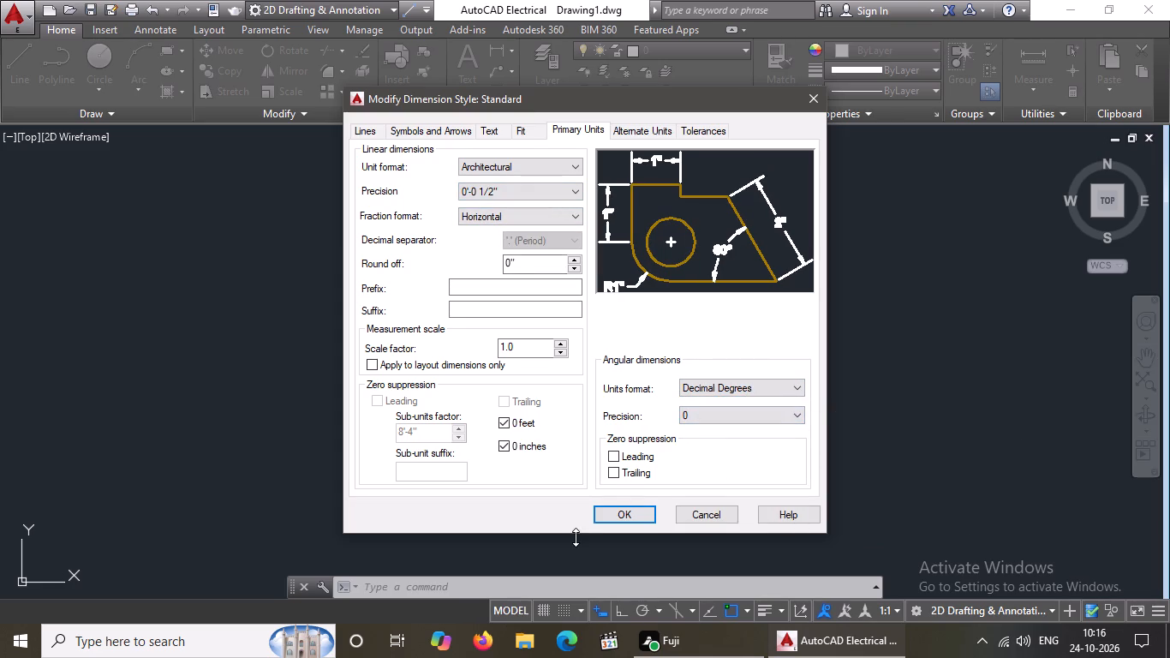
{"action": "left_click", "coordinate": [639, 505]}
Set the Standard dimension style as current and close the Dimension Style Manager.
{"action": "left_click", "coordinate": [759, 218]}
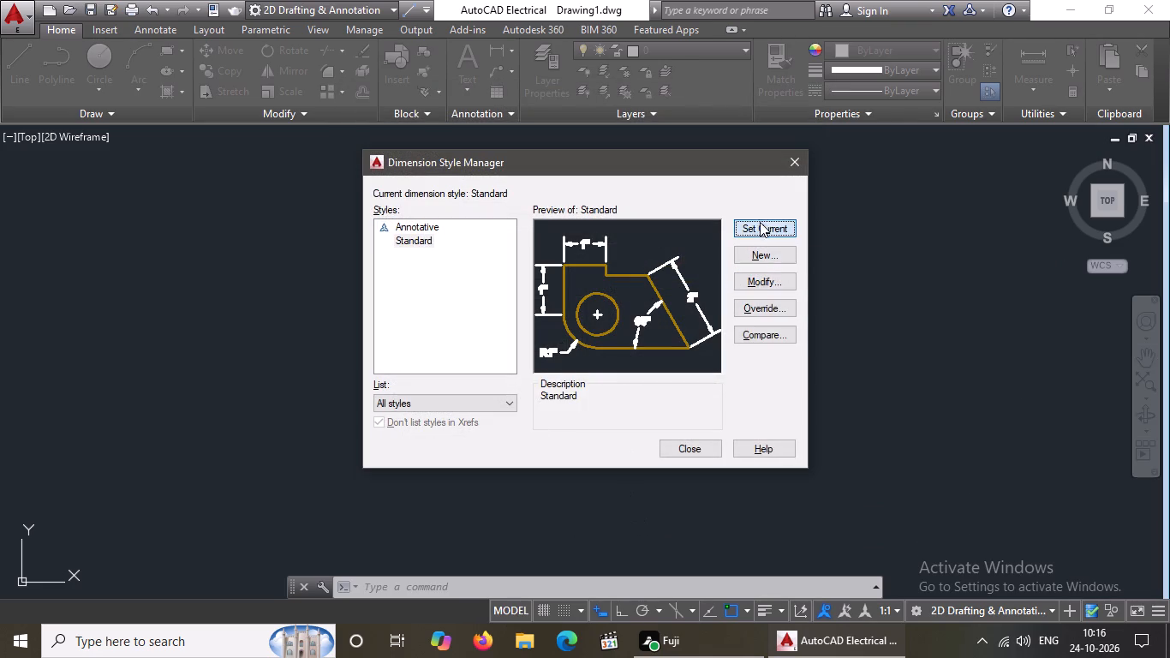
{"action": "left_click", "coordinate": [763, 232]}
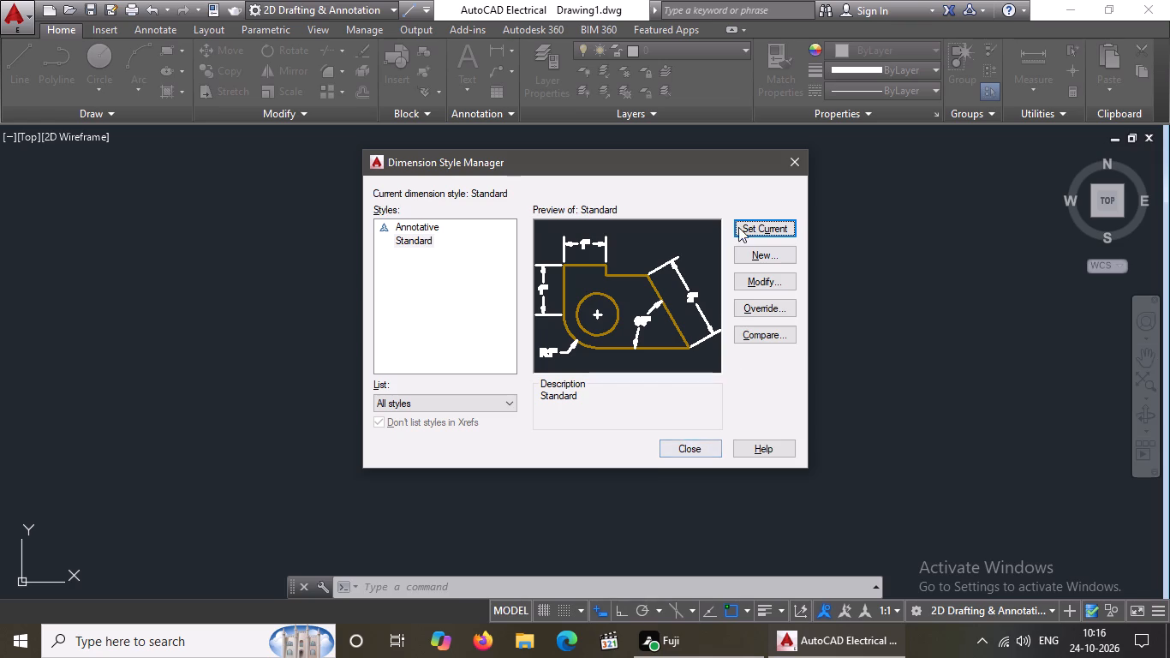
{"action": "left_click", "coordinate": [753, 225]}
{"action": "left_click", "coordinate": [689, 446]}
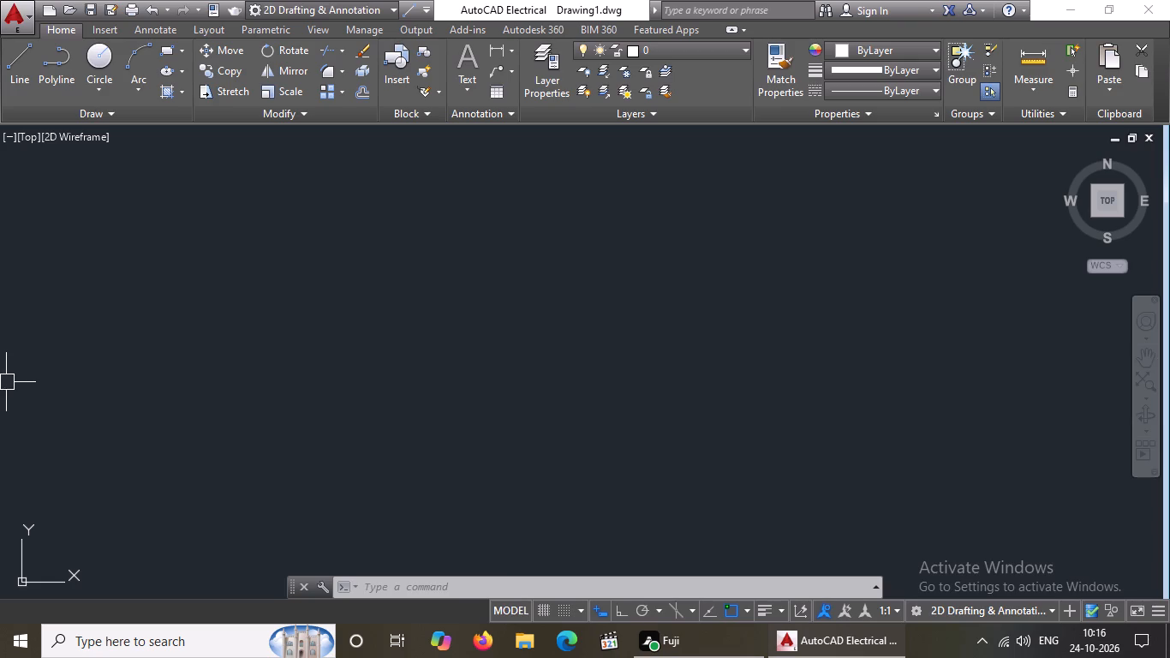
With Ortho mode on, draw a 12' horizontal line to the east and continue it with a 12' vertical line upward from its end.
{"action": "key", "text": "l"}
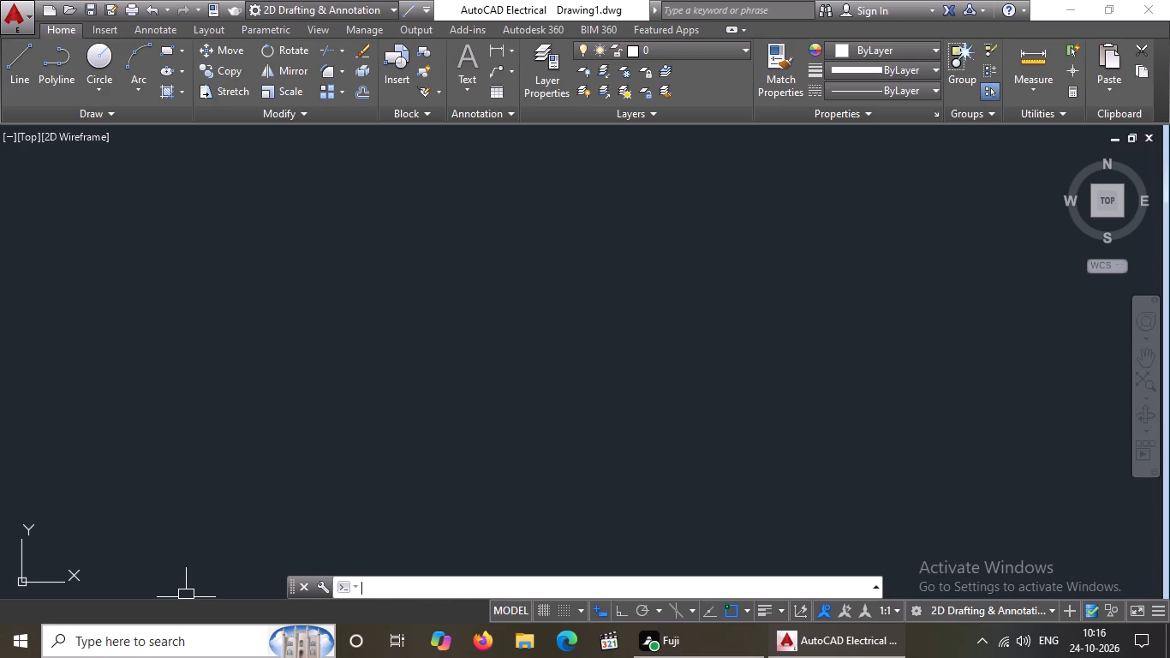
{"action": "key", "text": "Return"}
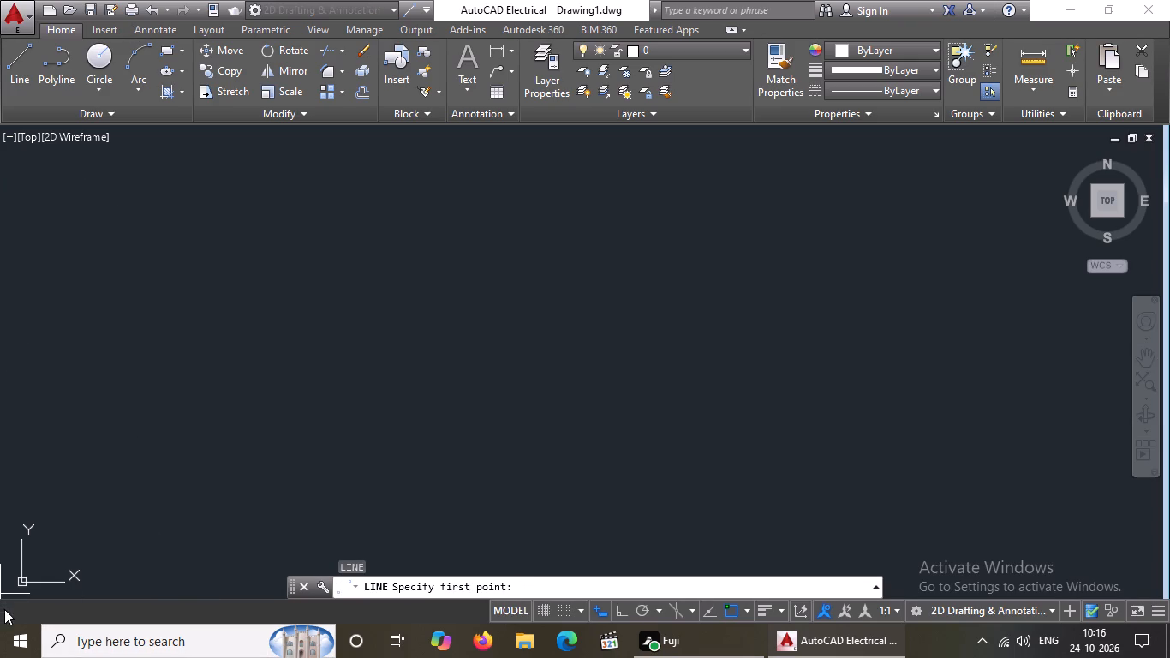
{"action": "left_click", "coordinate": [210, 190]}
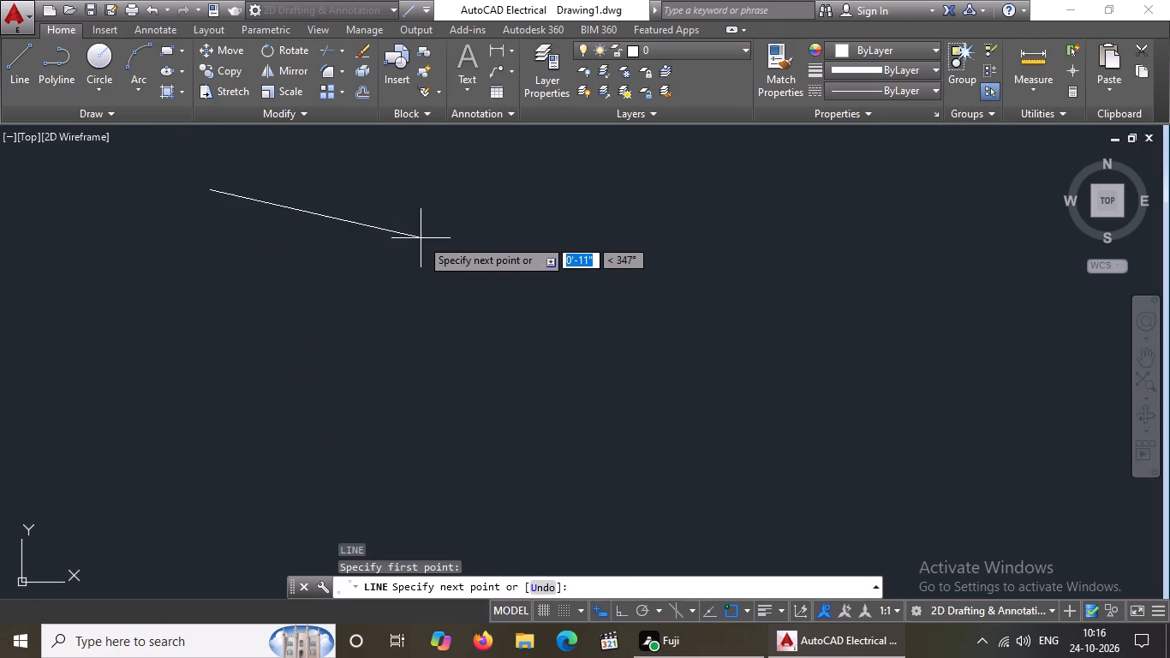
{"action": "left_click", "coordinate": [620, 609]}
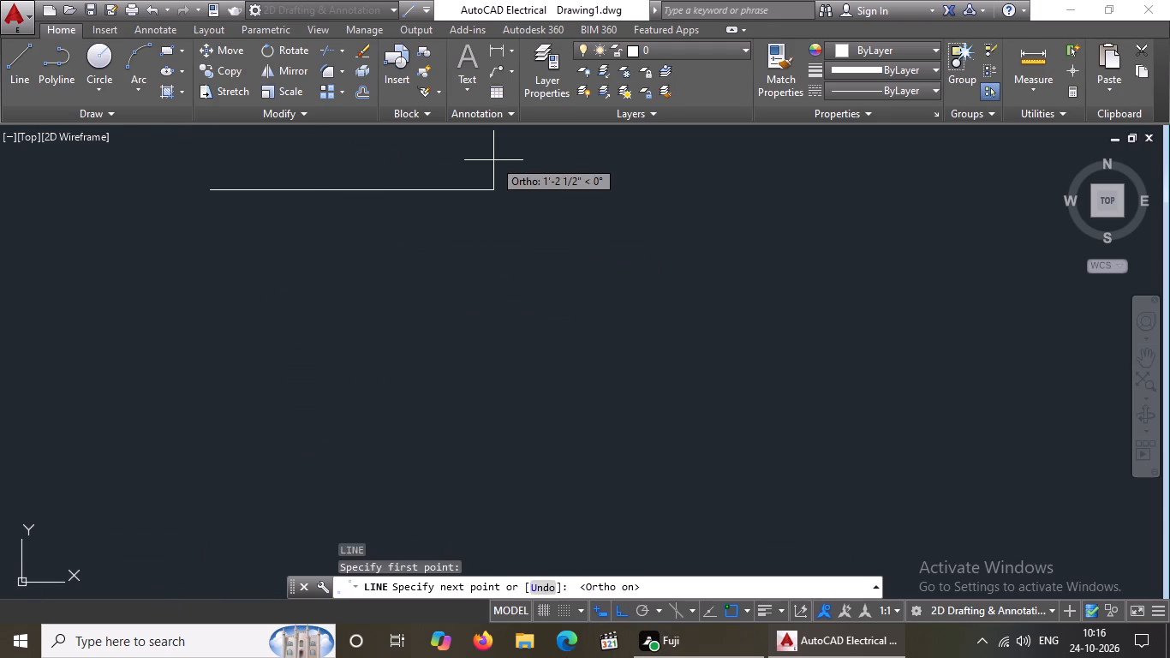
{"action": "type", "text": "12'"}
{"action": "key", "text": "Return"}
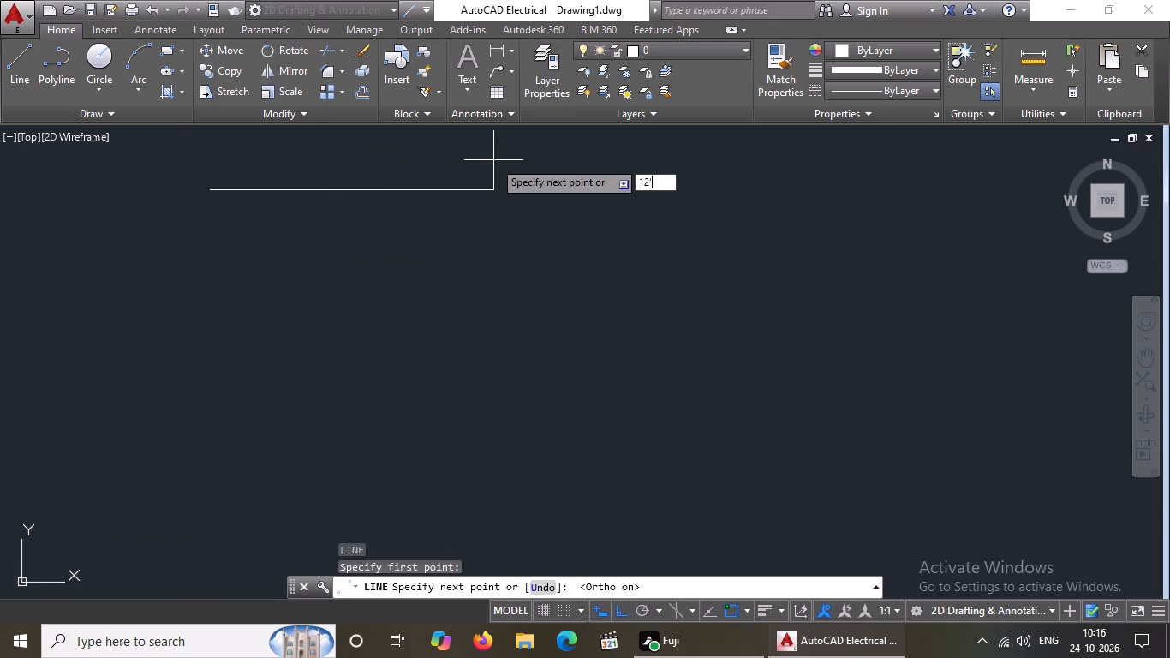
{"action": "scroll", "coordinate": [528, 447], "scroll_direction": "down", "scroll_amount": 6}
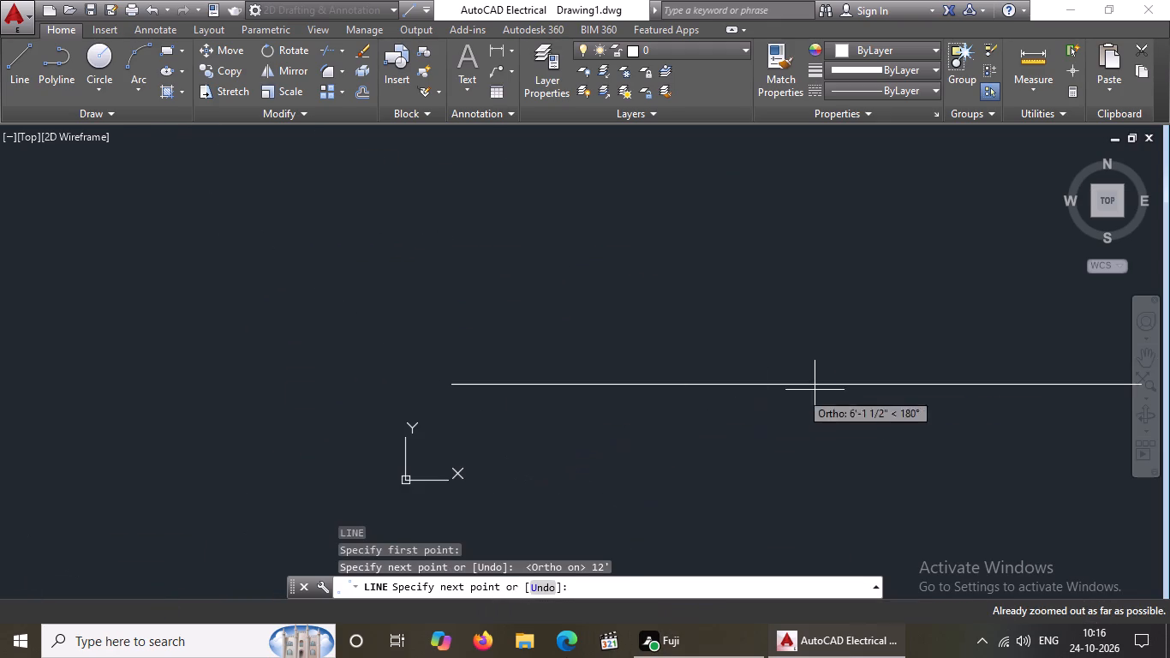
{"action": "middle_click_drag", "start_coordinate": [1006, 150], "coordinate": [946, 441]}
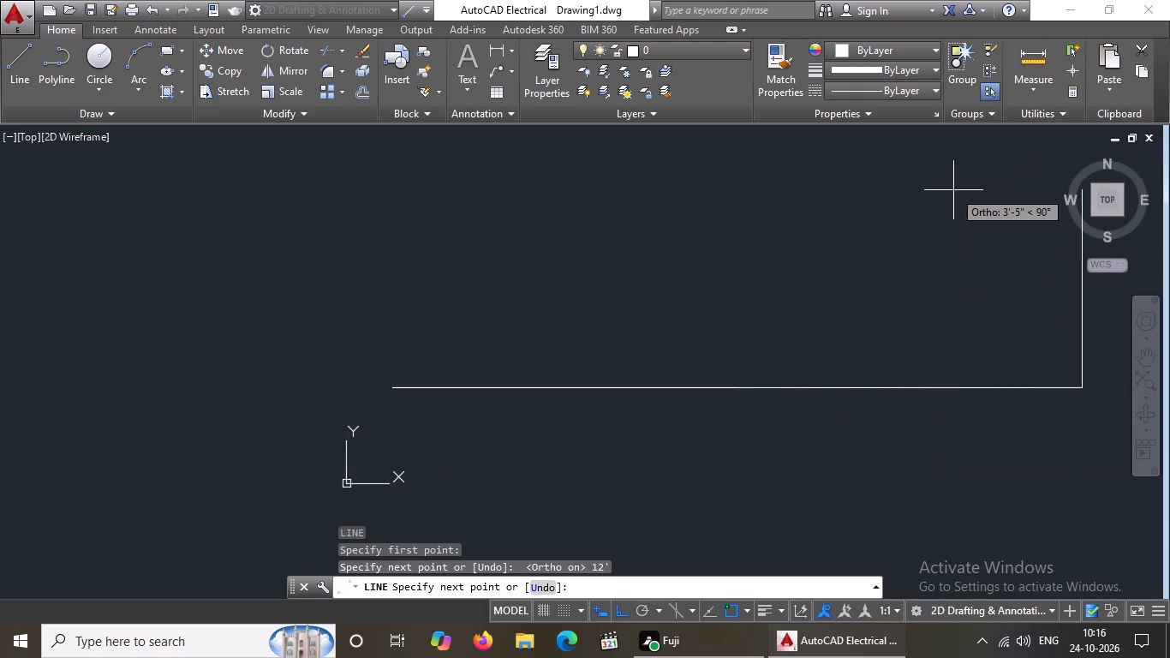
{"action": "type", "text": "12"}
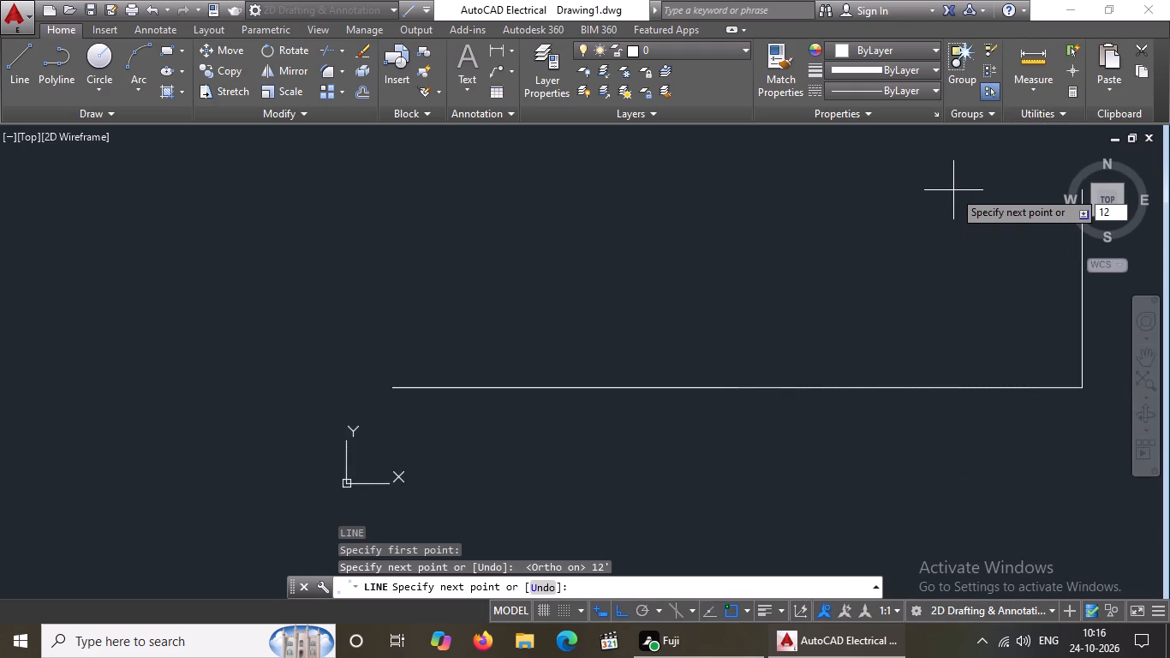
{"action": "key", "text": "apostrophe"}
{"action": "key", "text": "Return"}
{"action": "key", "text": "Return"}
{"action": "key", "text": "backslash"}
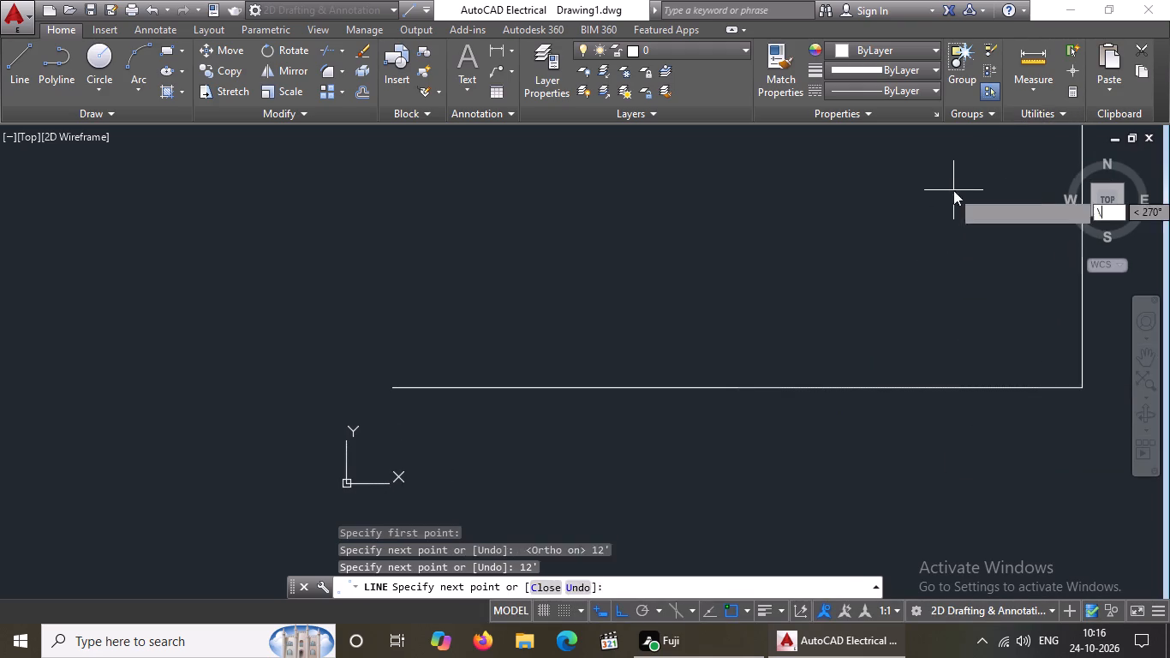
Turn the UCS icon display off with the UCSICON command.
{"action": "left_click", "coordinate": [422, 586]}
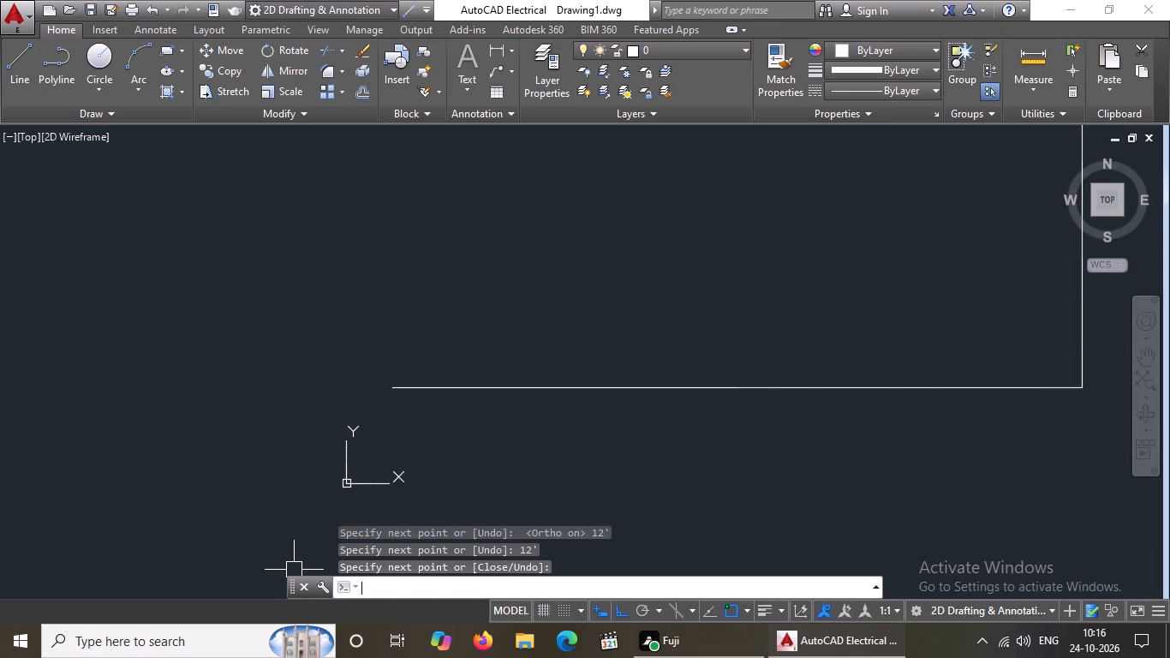
{"action": "type", "text": "uc"}
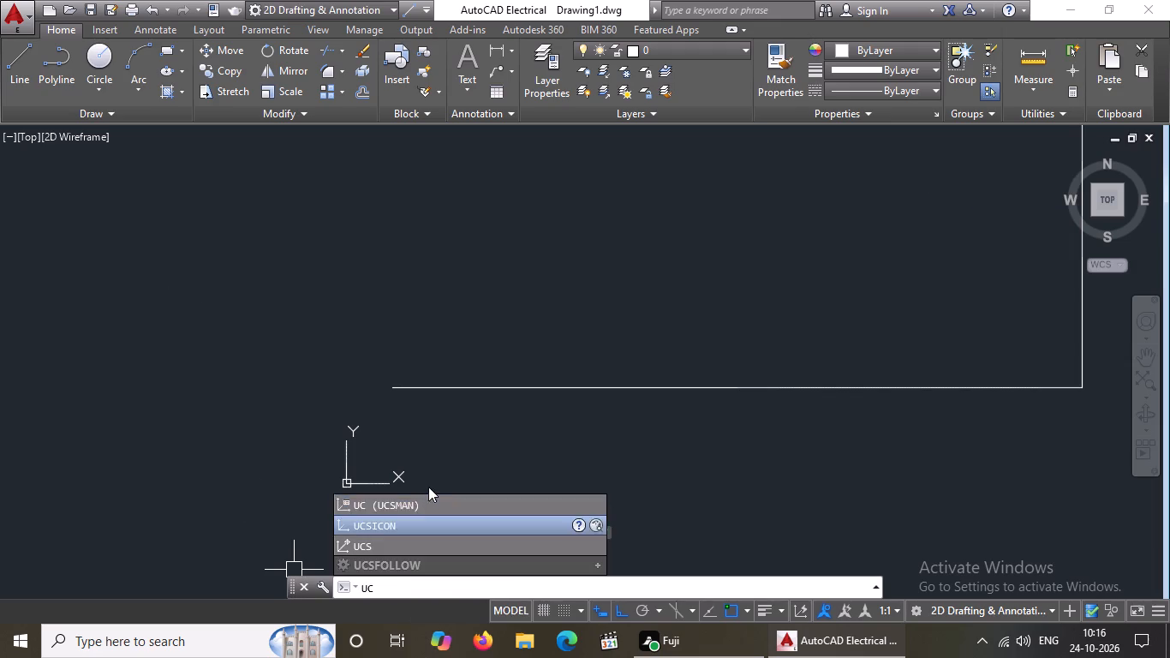
{"action": "left_click", "coordinate": [409, 517]}
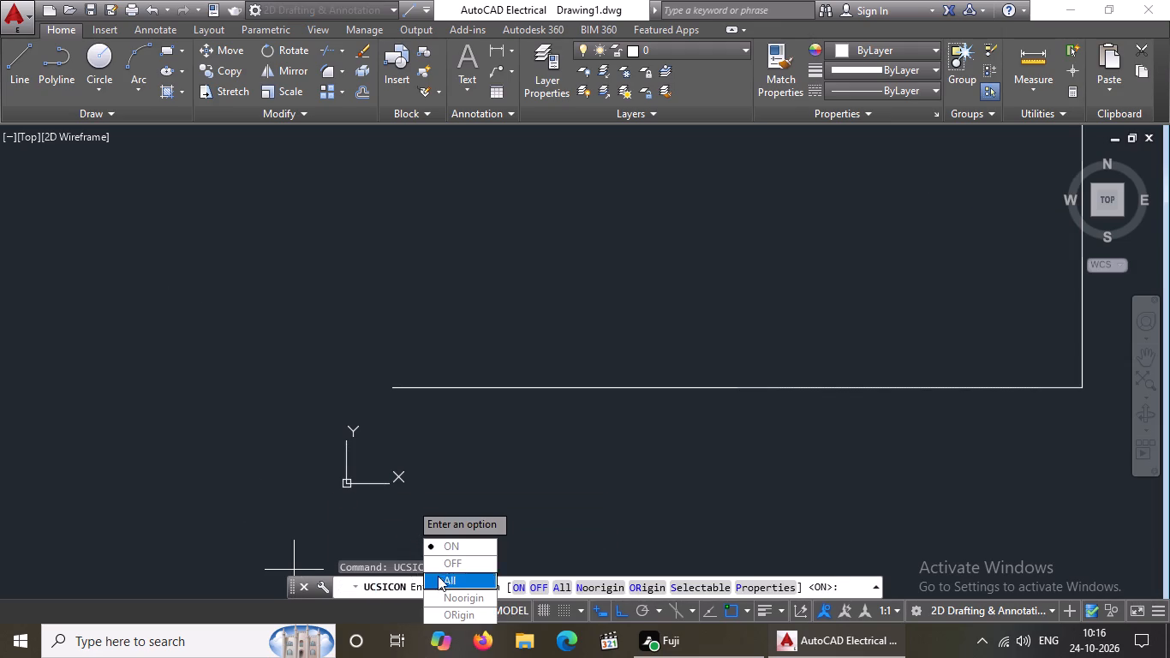
{"action": "left_click_drag", "start_coordinate": [456, 562], "coordinate": [953, 190]}
{"action": "scroll", "coordinate": [904, 296], "scroll_direction": "down", "scroll_amount": 3}
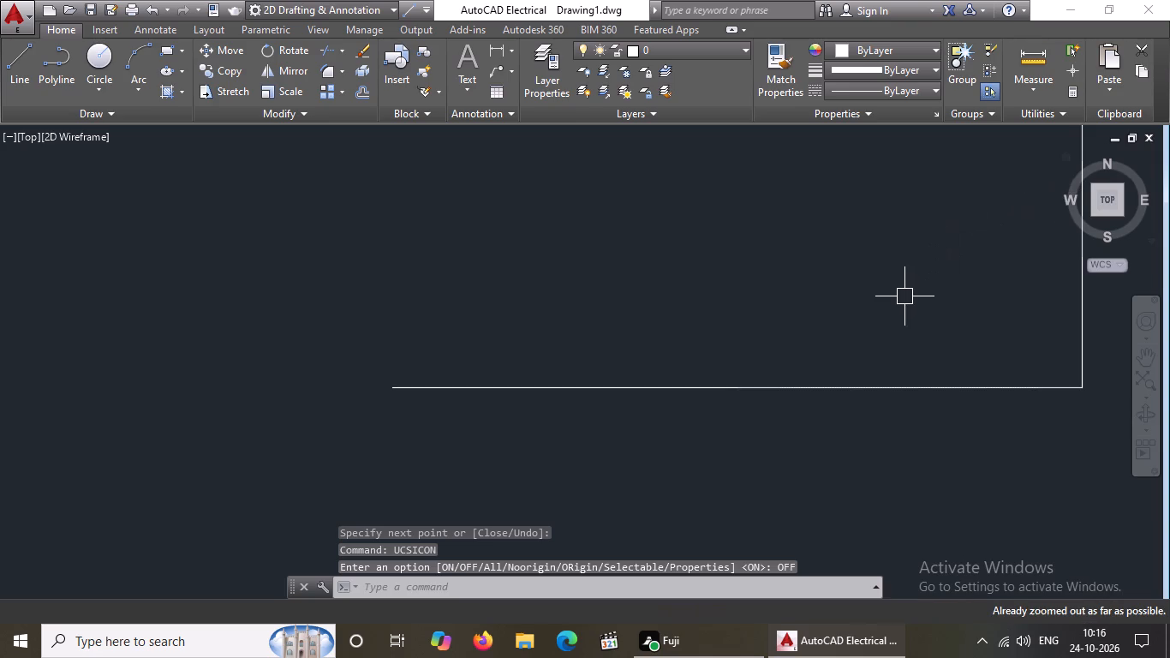
Complete the 12' by 12' square with a 12' line west from the vertical line's top end and a 12' line down.
{"action": "scroll", "coordinate": [904, 296], "scroll_direction": "down", "scroll_amount": 1}
{"action": "key", "text": "Escape"}
{"action": "type", "text": "z a"}
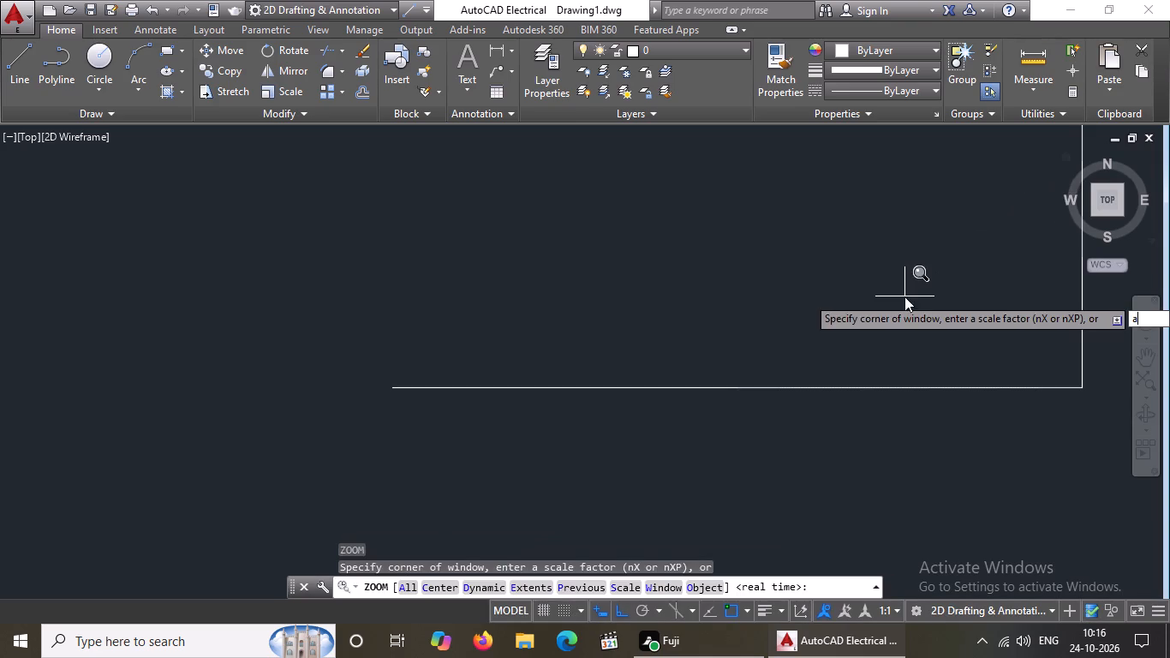
{"action": "key", "text": "space"}
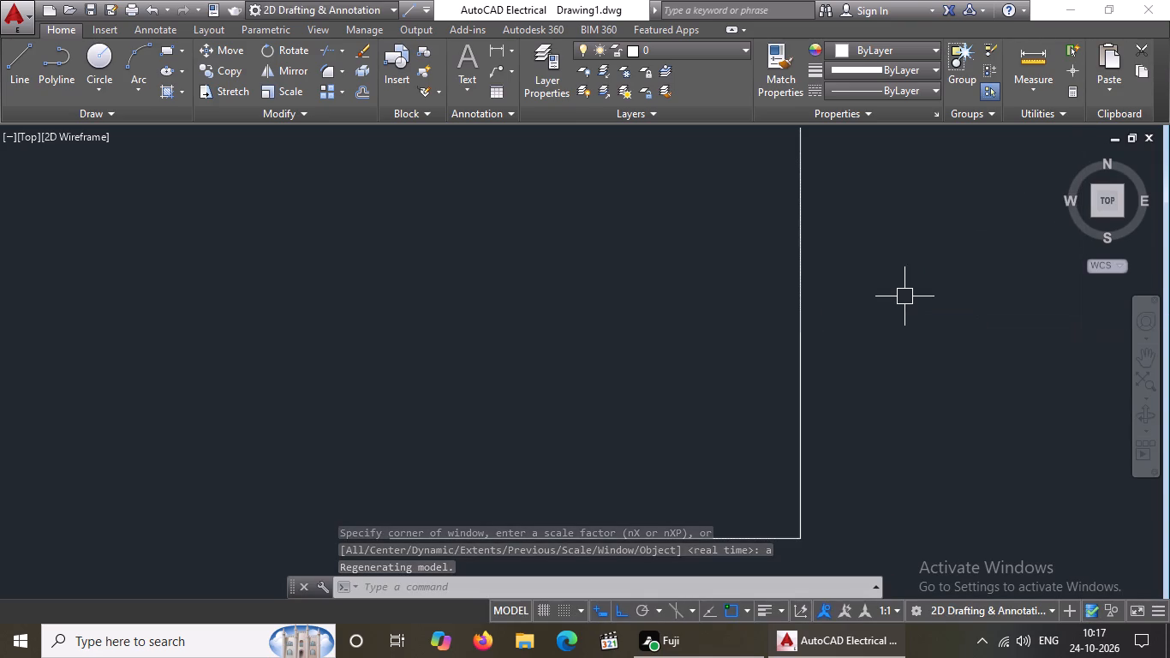
{"action": "scroll", "coordinate": [743, 387], "scroll_direction": "down", "scroll_amount": 4}
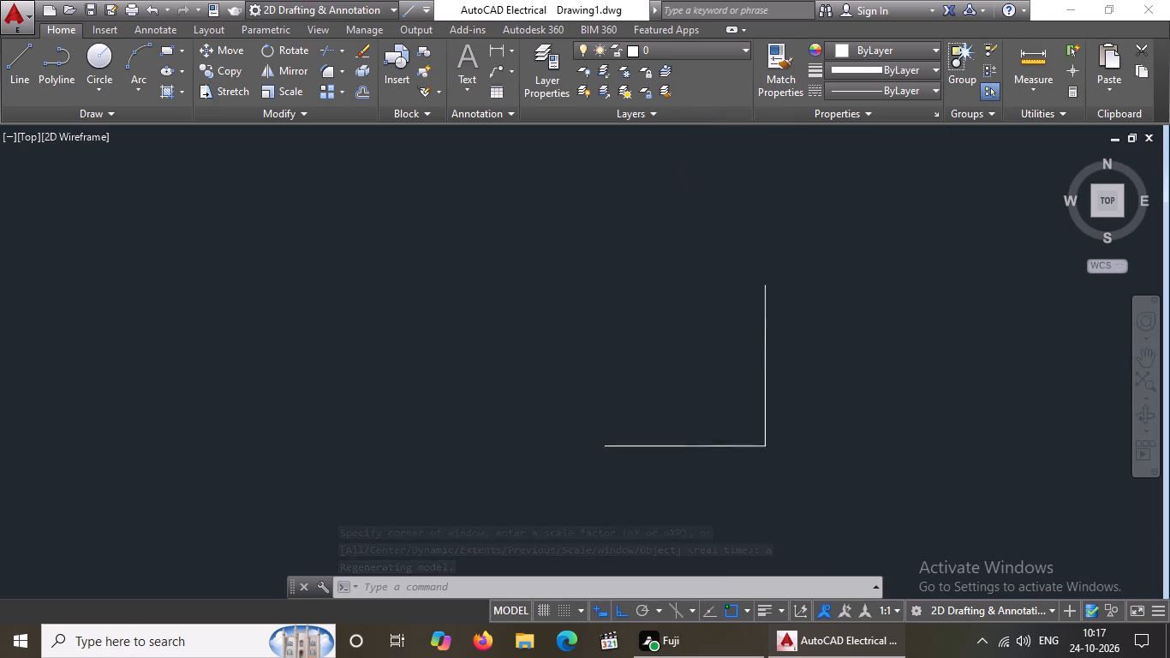
{"action": "middle_click", "coordinate": [649, 336]}
{"action": "scroll", "coordinate": [845, 485], "scroll_direction": "up", "scroll_amount": 1}
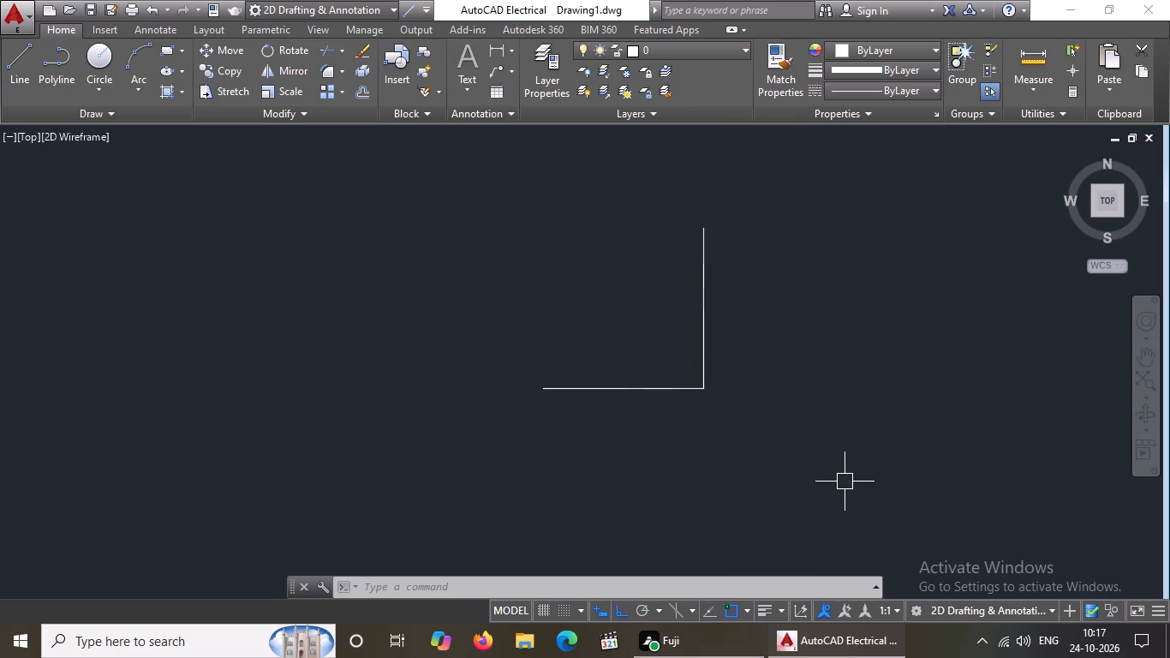
{"action": "scroll", "coordinate": [845, 481], "scroll_direction": "up", "scroll_amount": 1}
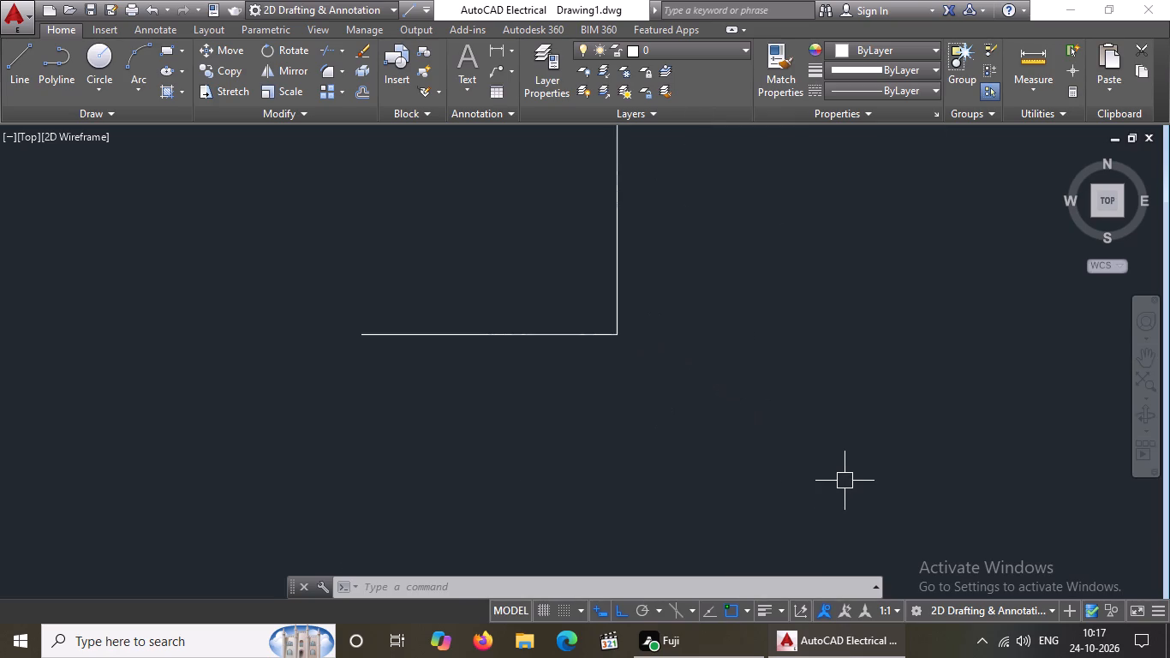
{"action": "scroll", "coordinate": [516, 323], "scroll_direction": "down", "scroll_amount": 1}
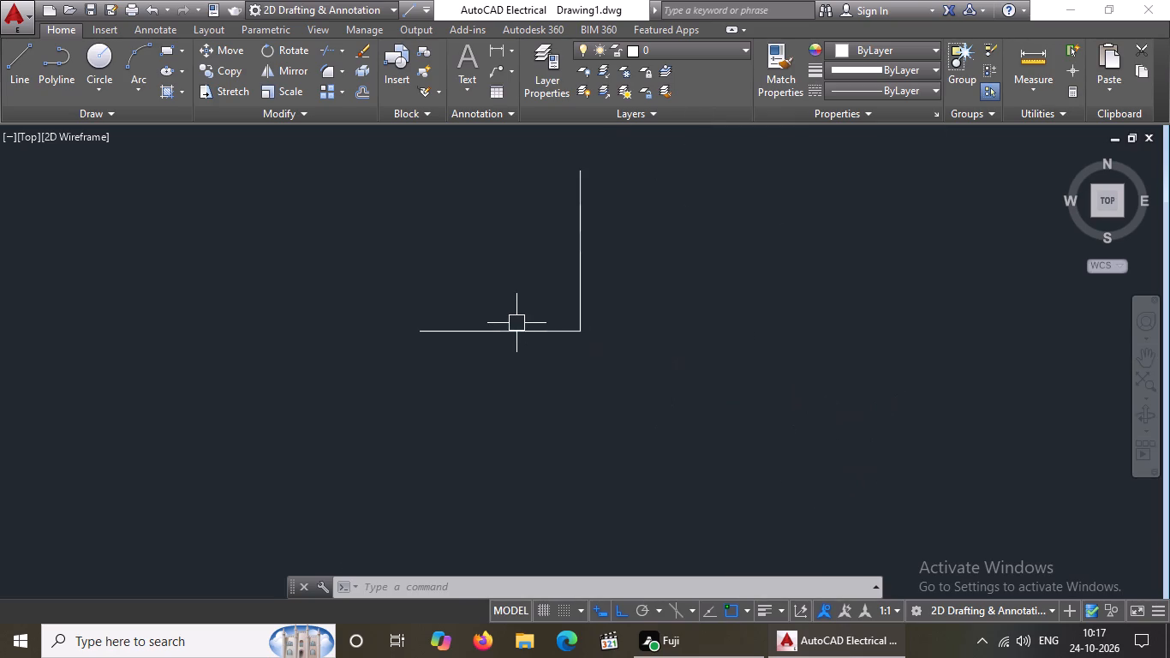
{"action": "middle_click_drag", "start_coordinate": [472, 270], "coordinate": [484, 306]}
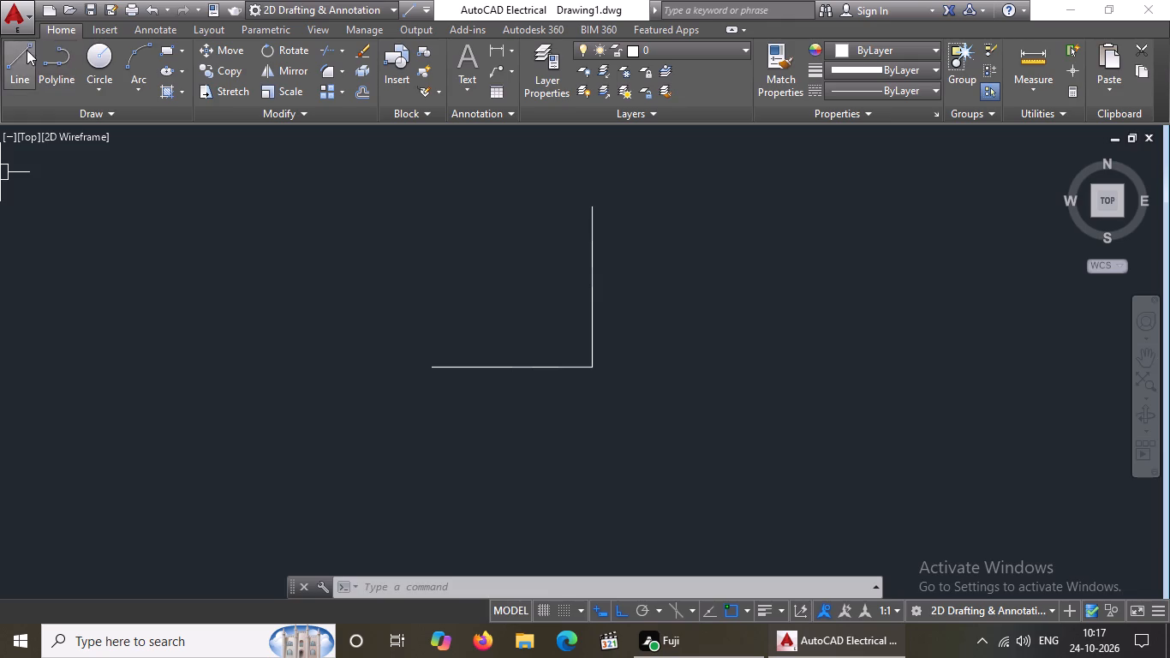
{"action": "left_click_drag", "start_coordinate": [26, 51], "coordinate": [36, 57]}
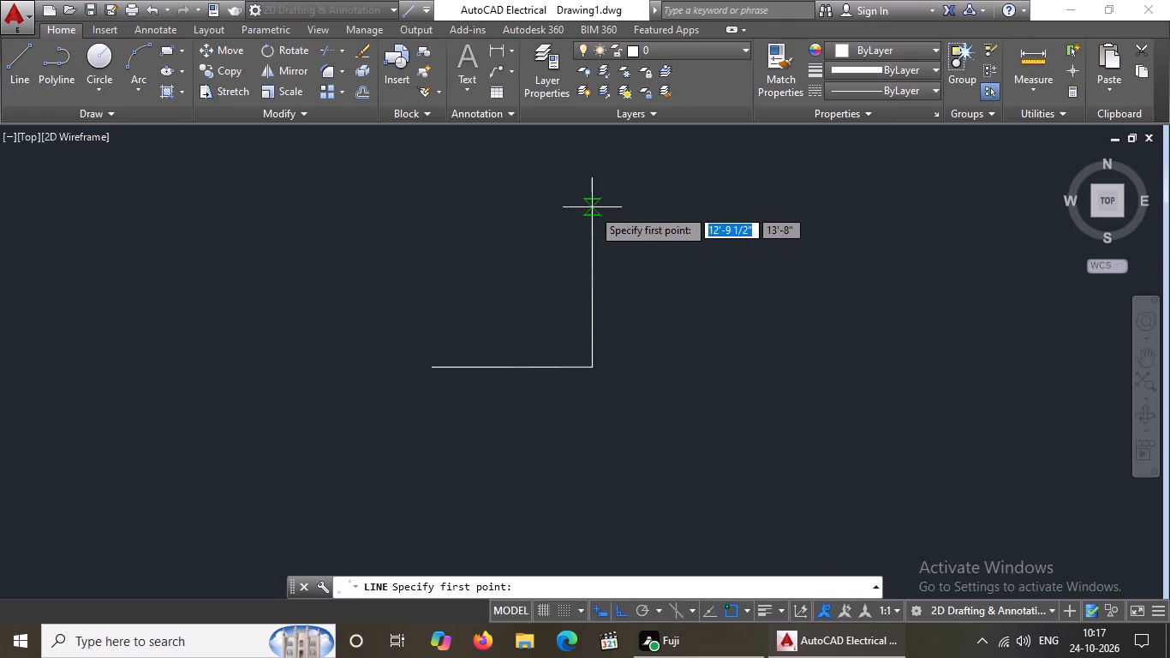
{"action": "left_click", "coordinate": [594, 211]}
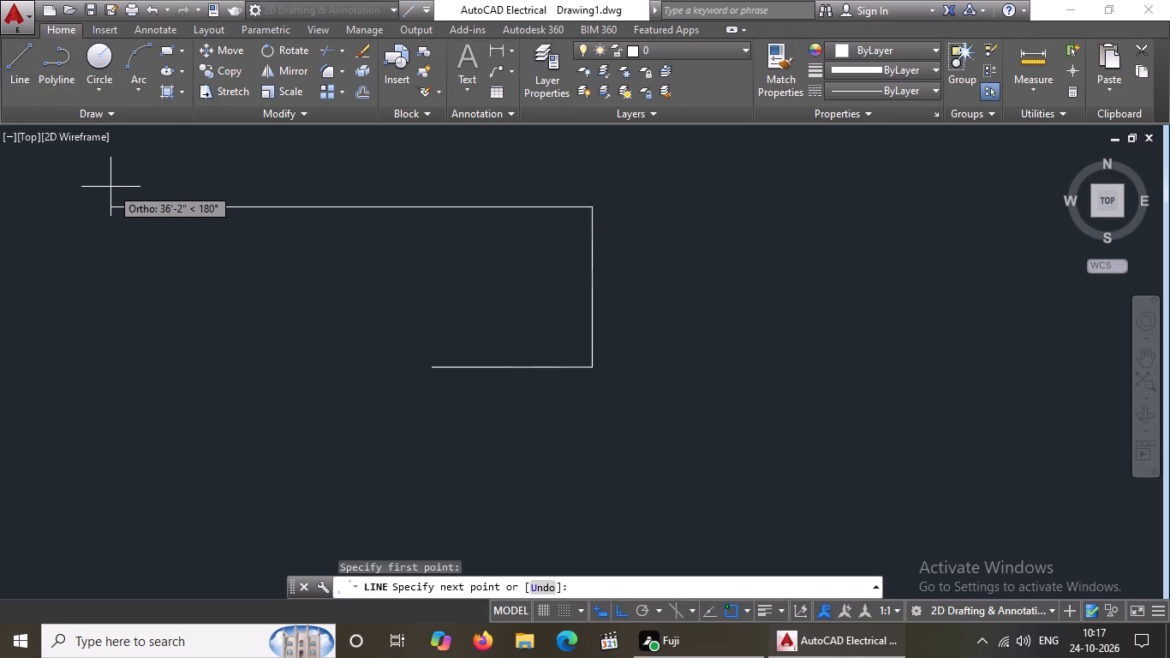
{"action": "type", "text": "12"}
{"action": "key", "text": "apostrophe"}
{"action": "key", "text": "Return"}
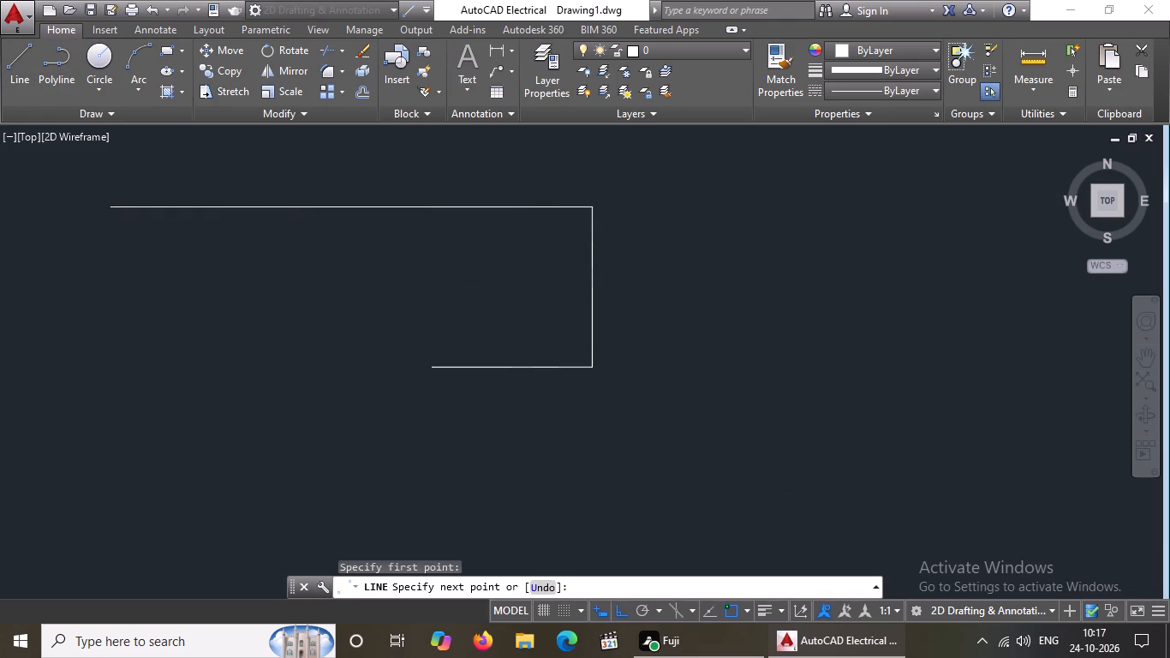
{"action": "type", "text": "12'"}
{"action": "key", "text": "Return"}
{"action": "key", "text": "Return"}
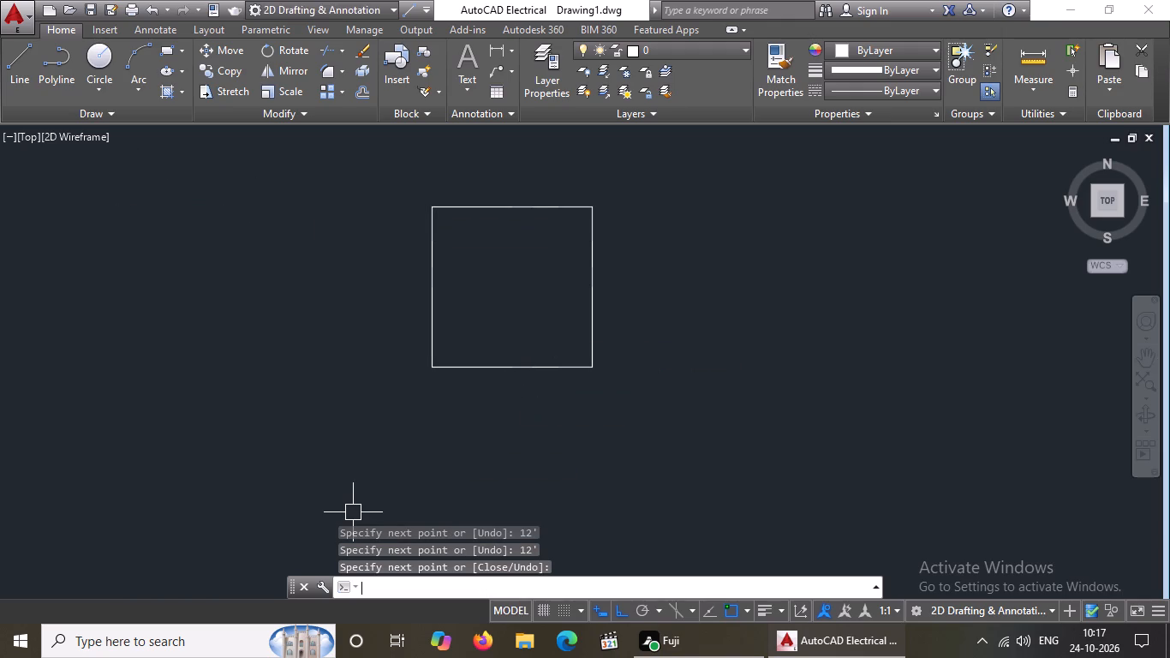
{"action": "key", "text": "Escape"}
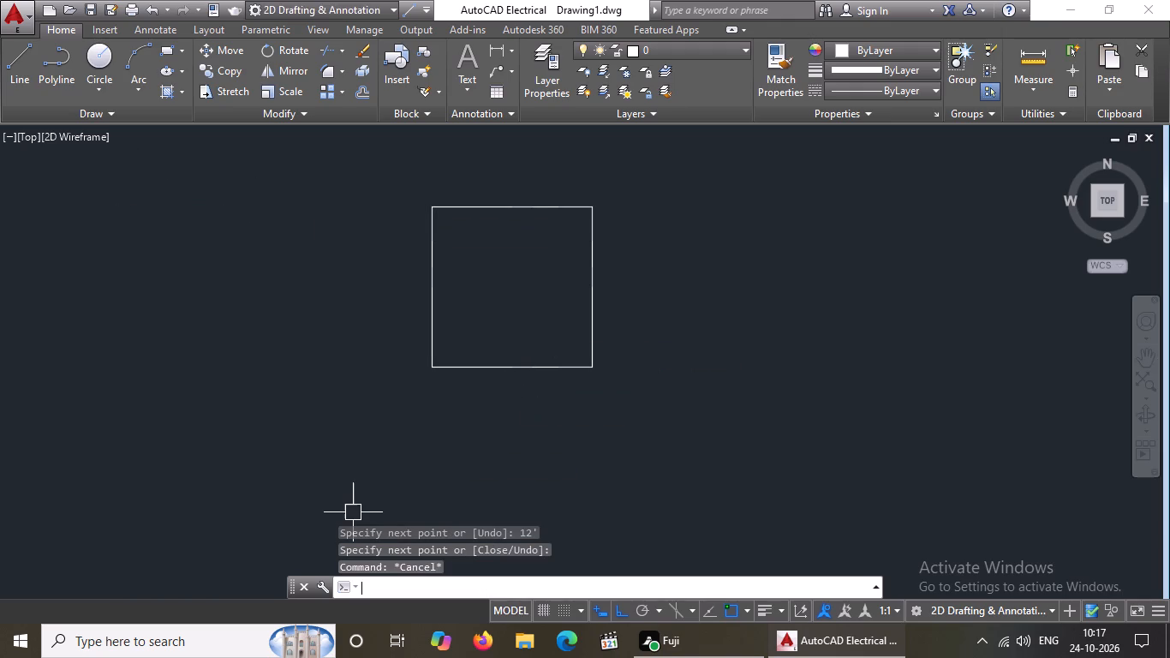
Offset the square's left, bottom and right sides outward by 6".
{"action": "key", "text": "o"}
{"action": "key", "text": "Return"}
{"action": "type", "text": "6\""}
{"action": "key", "text": "Return"}
{"action": "left_click", "coordinate": [433, 289]}
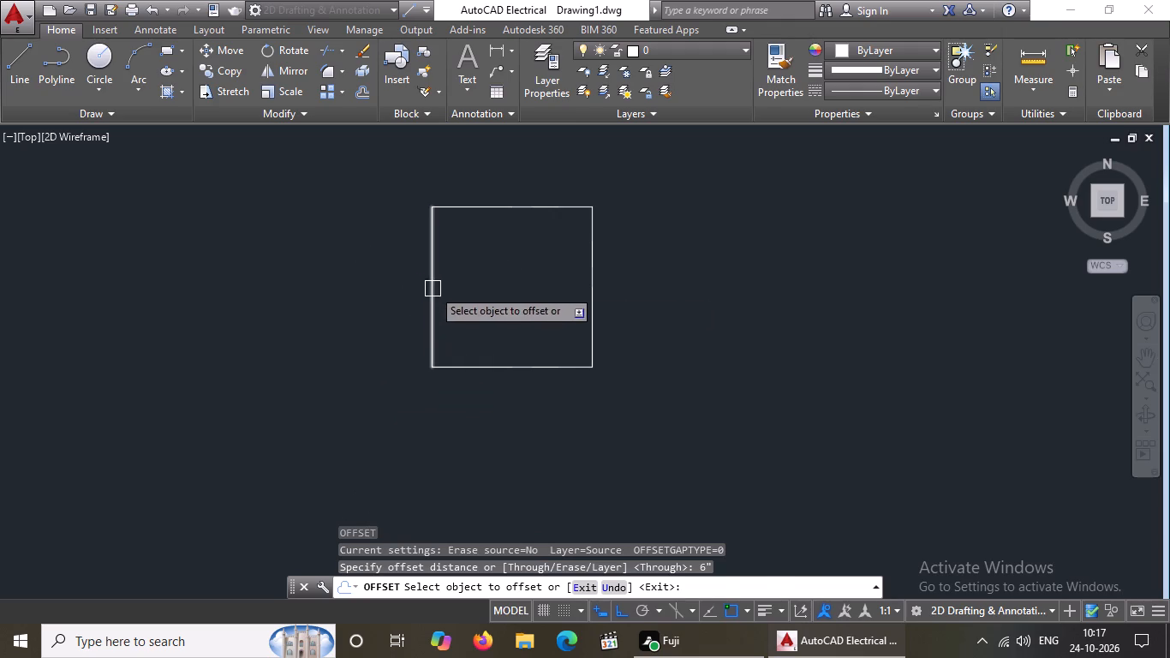
{"action": "left_click_drag", "start_coordinate": [372, 314], "coordinate": [394, 290]}
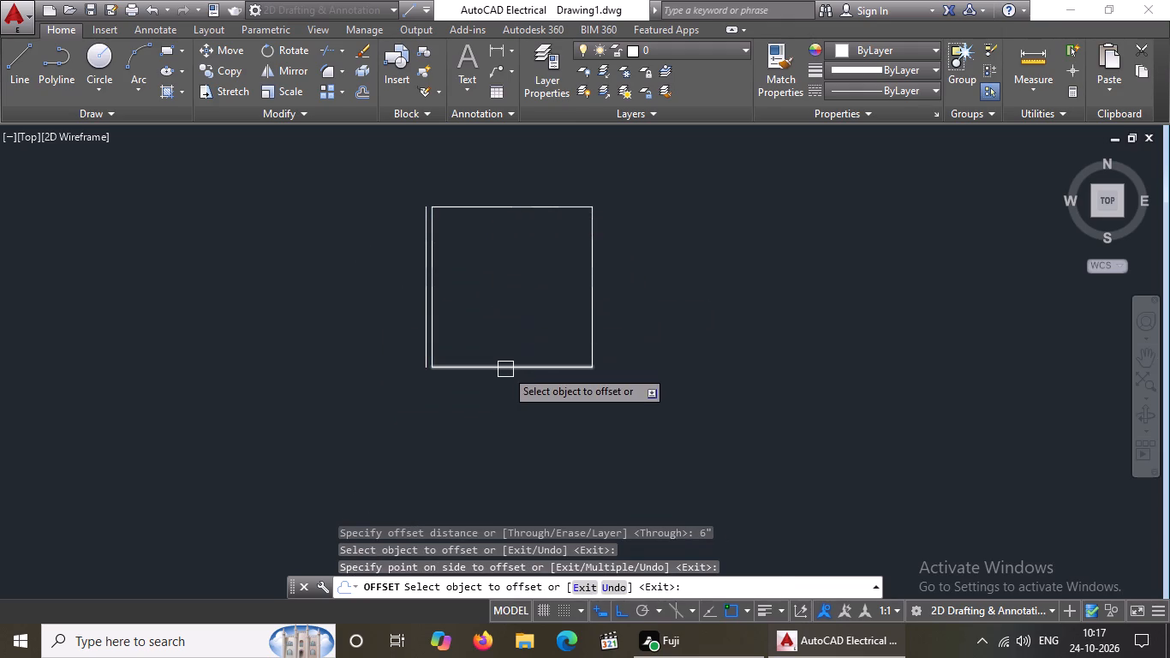
{"action": "left_click", "coordinate": [505, 368]}
{"action": "left_click_drag", "start_coordinate": [492, 452], "coordinate": [505, 438]}
{"action": "left_click_drag", "start_coordinate": [592, 309], "coordinate": [606, 308]}
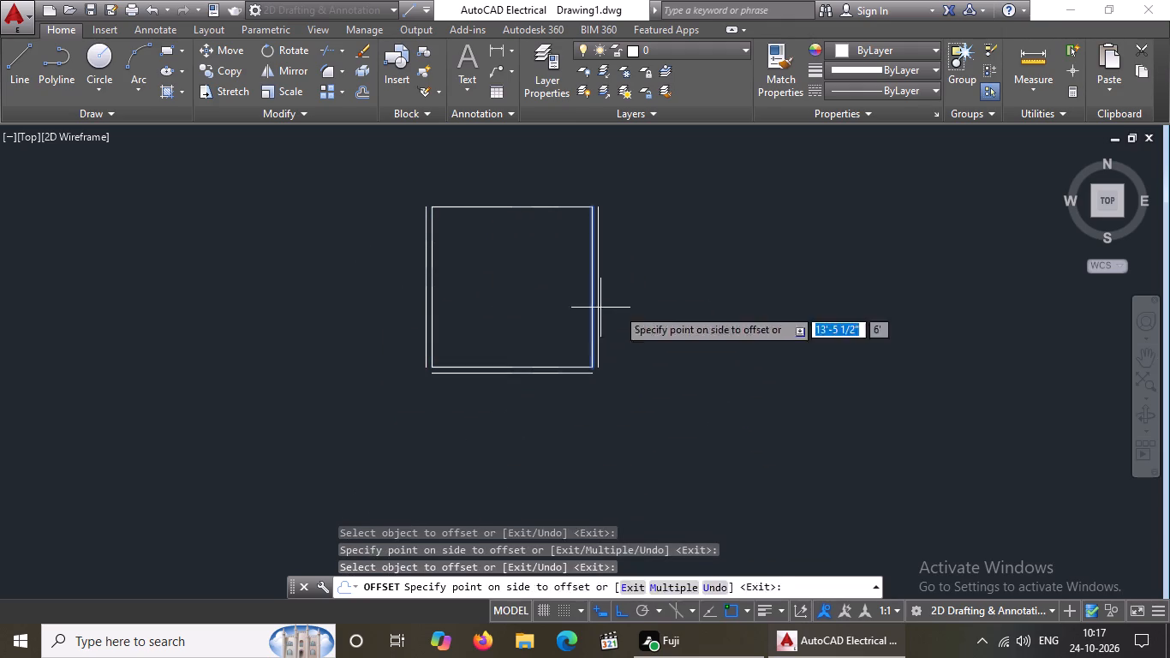
{"action": "left_click", "coordinate": [654, 311]}
{"action": "key", "text": "Escape"}
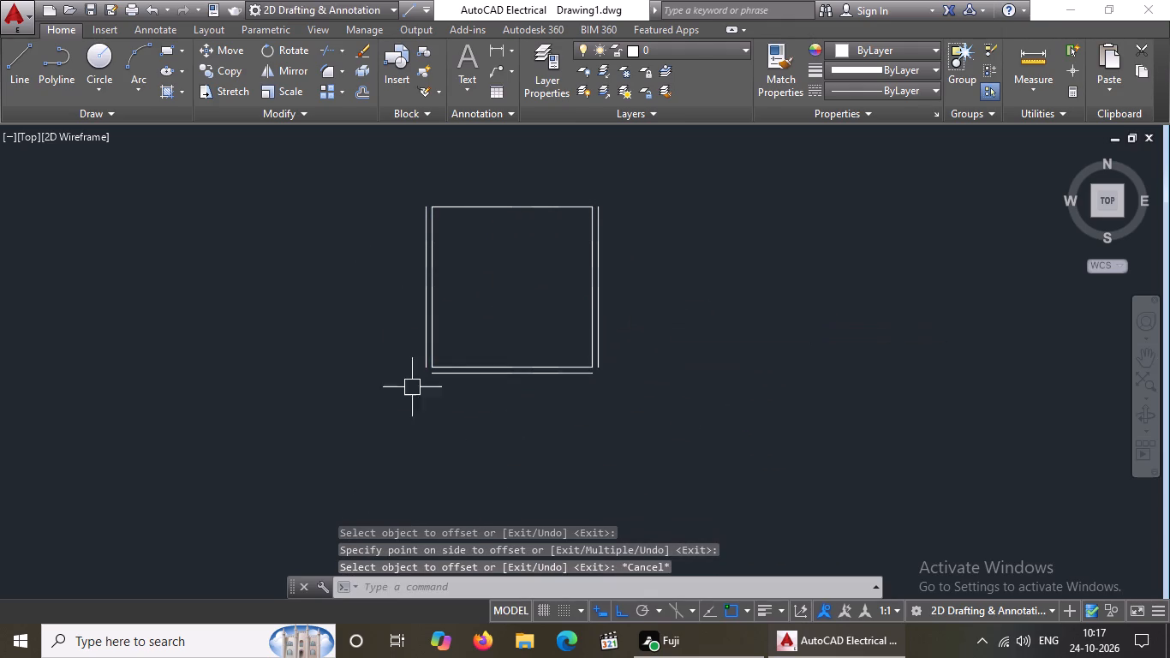
Delete the 6" offset line outside the square's left side.
{"action": "left_click", "coordinate": [421, 320]}
{"action": "key", "text": "Delete"}
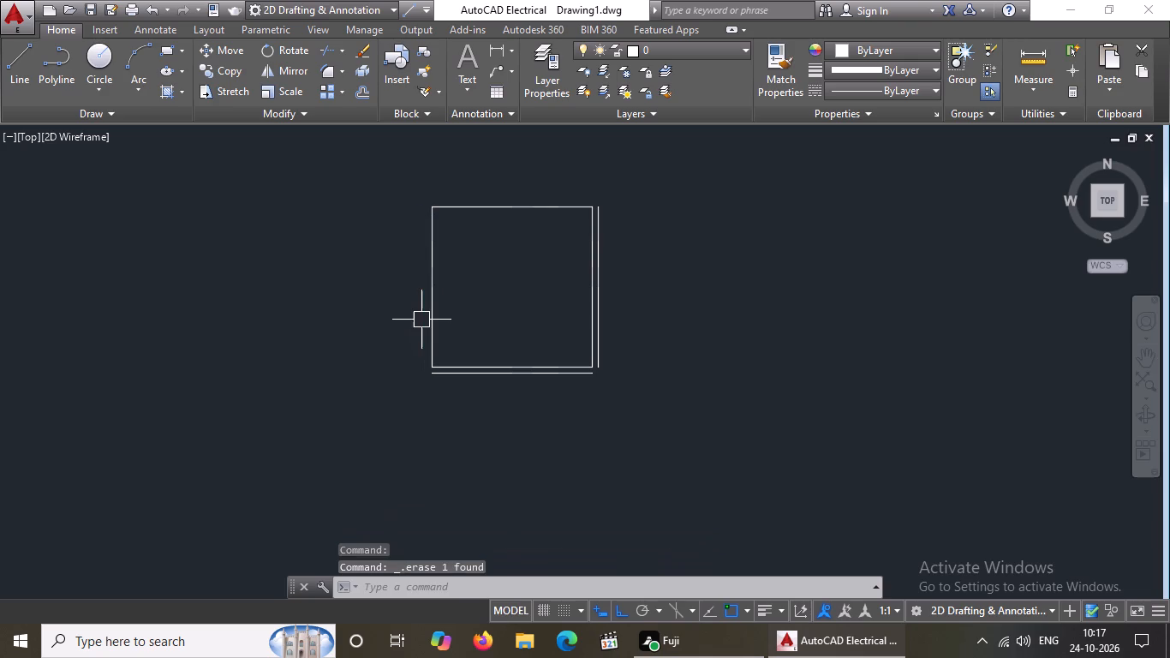
{"action": "key", "text": "Escape"}
Offset the square's left and top sides outward by 9".
{"action": "key", "text": "o"}
{"action": "key", "text": "Return"}
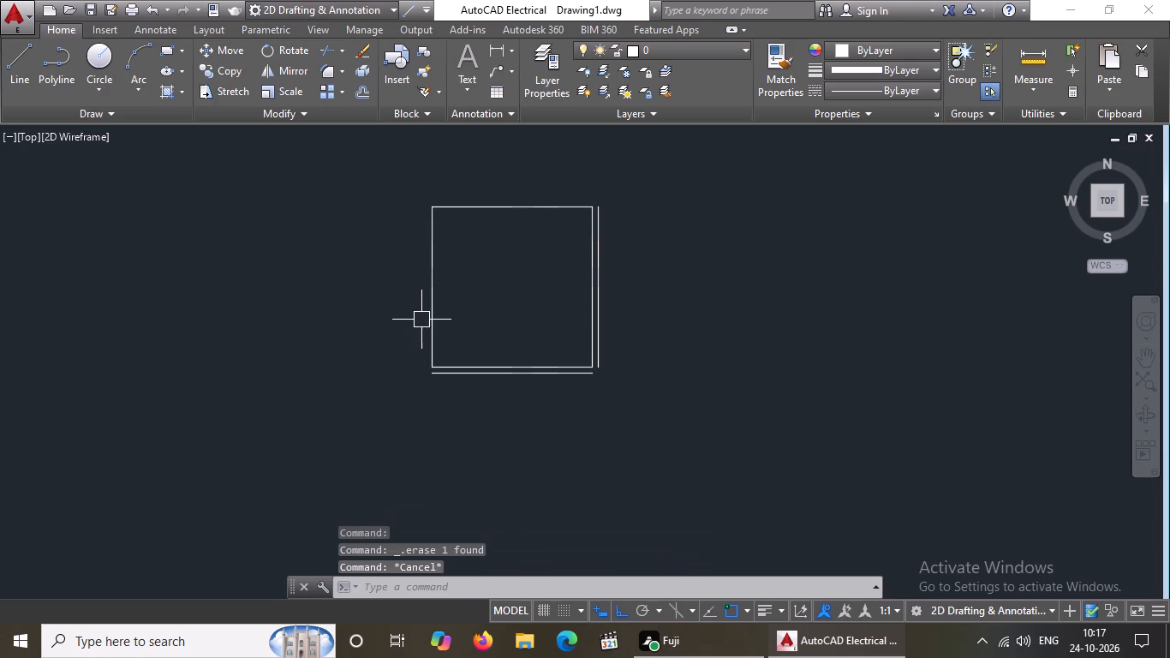
{"action": "type", "text": "9\""}
{"action": "key", "text": "Return"}
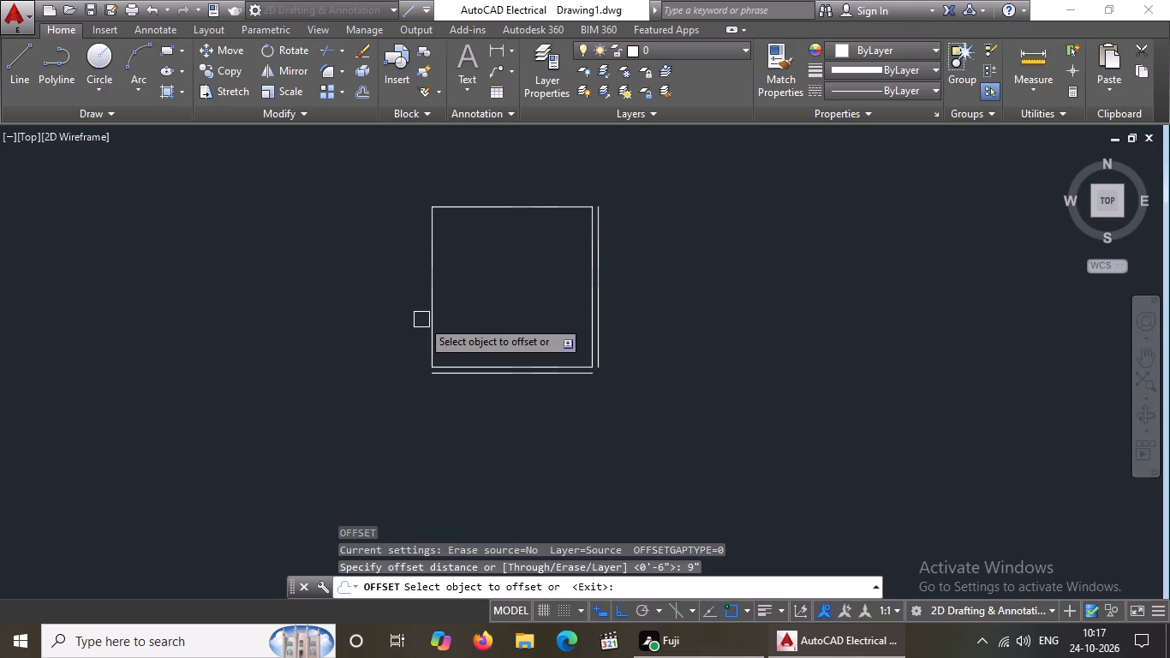
{"action": "left_click", "coordinate": [428, 308]}
{"action": "left_click", "coordinate": [376, 334]}
{"action": "left_click_drag", "start_coordinate": [506, 206], "coordinate": [507, 195]}
{"action": "left_click", "coordinate": [516, 155]}
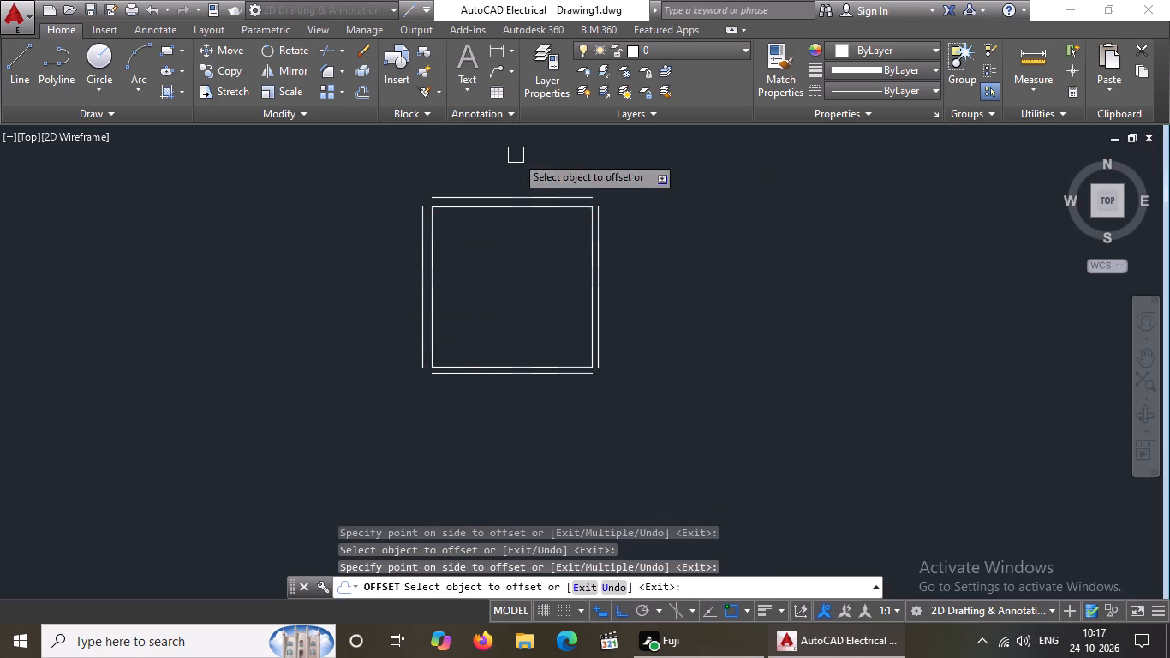
{"action": "key", "text": "Escape"}
{"action": "key", "text": "Escape"}
{"action": "key", "text": "Escape"}
{"action": "key", "text": "Escape"}
{"action": "key", "text": "Escape"}
{"action": "key", "text": "Escape"}
{"action": "key", "text": "Escape"}
{"action": "key", "text": "Escape"}
{"action": "key", "text": "Escape"}
{"action": "key", "text": "Escape"}
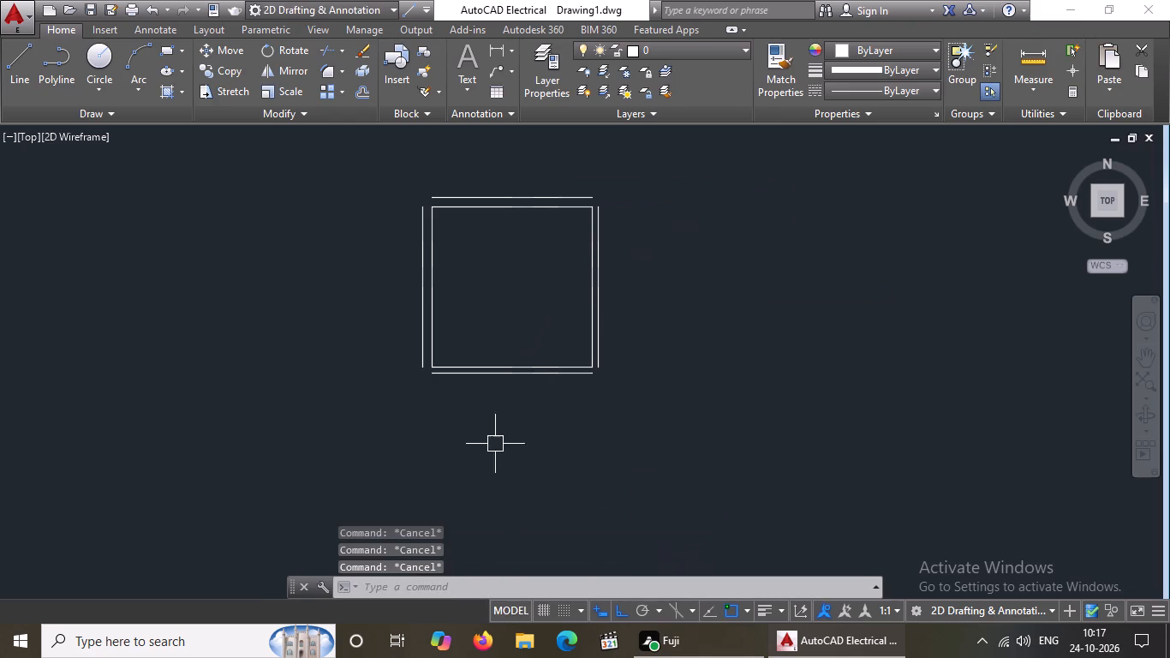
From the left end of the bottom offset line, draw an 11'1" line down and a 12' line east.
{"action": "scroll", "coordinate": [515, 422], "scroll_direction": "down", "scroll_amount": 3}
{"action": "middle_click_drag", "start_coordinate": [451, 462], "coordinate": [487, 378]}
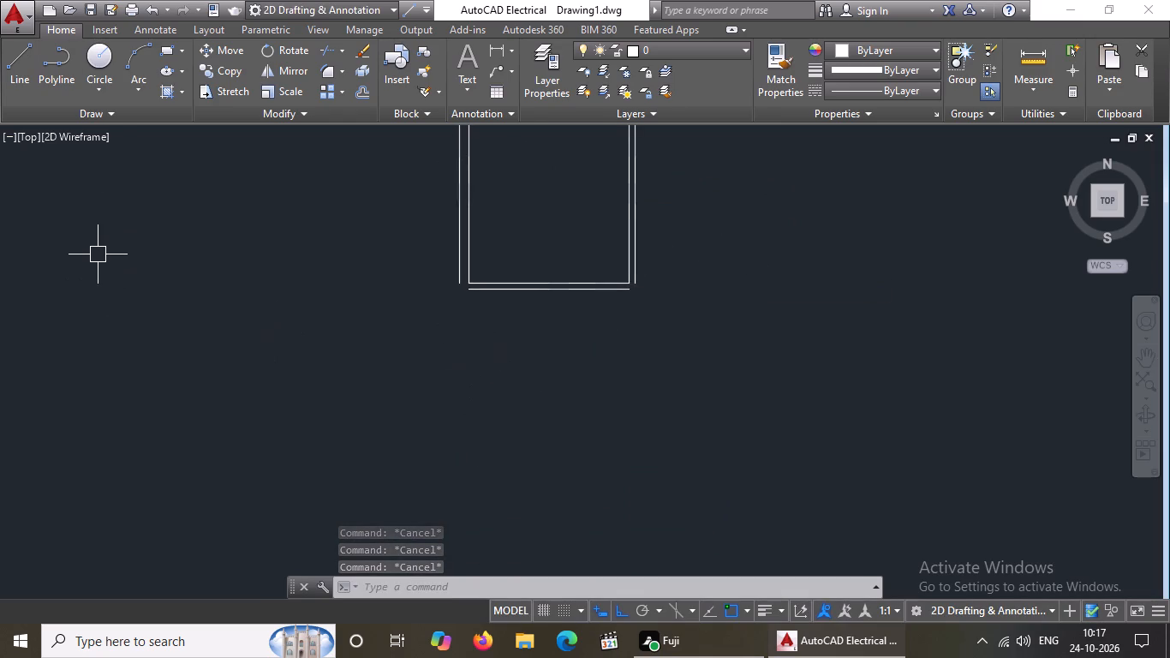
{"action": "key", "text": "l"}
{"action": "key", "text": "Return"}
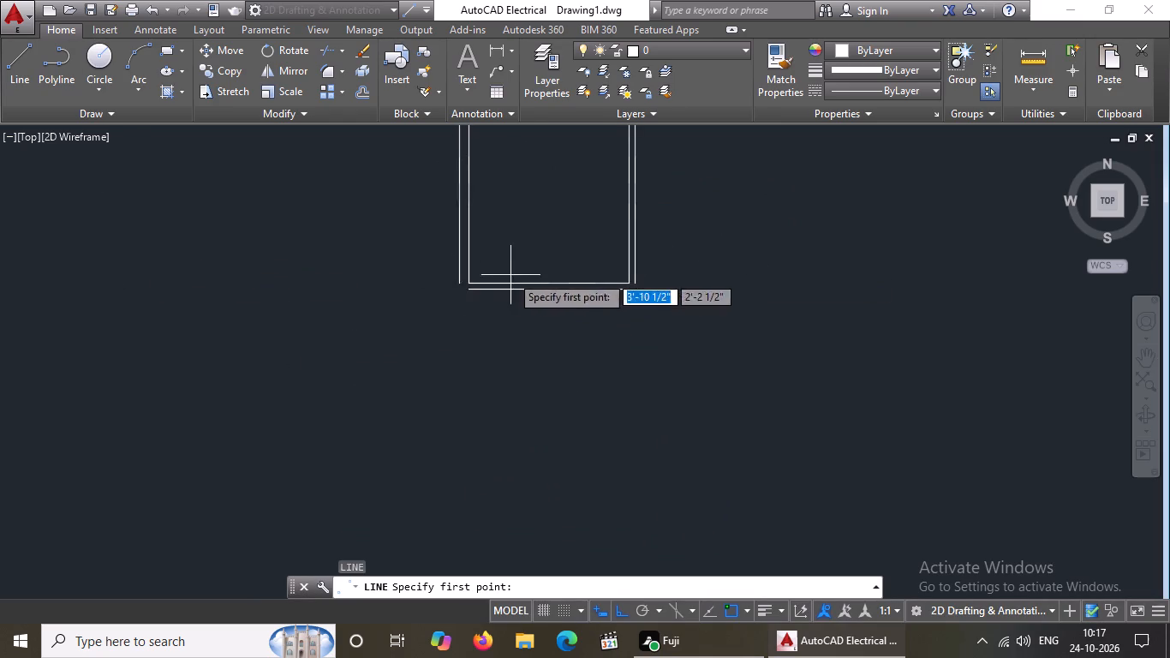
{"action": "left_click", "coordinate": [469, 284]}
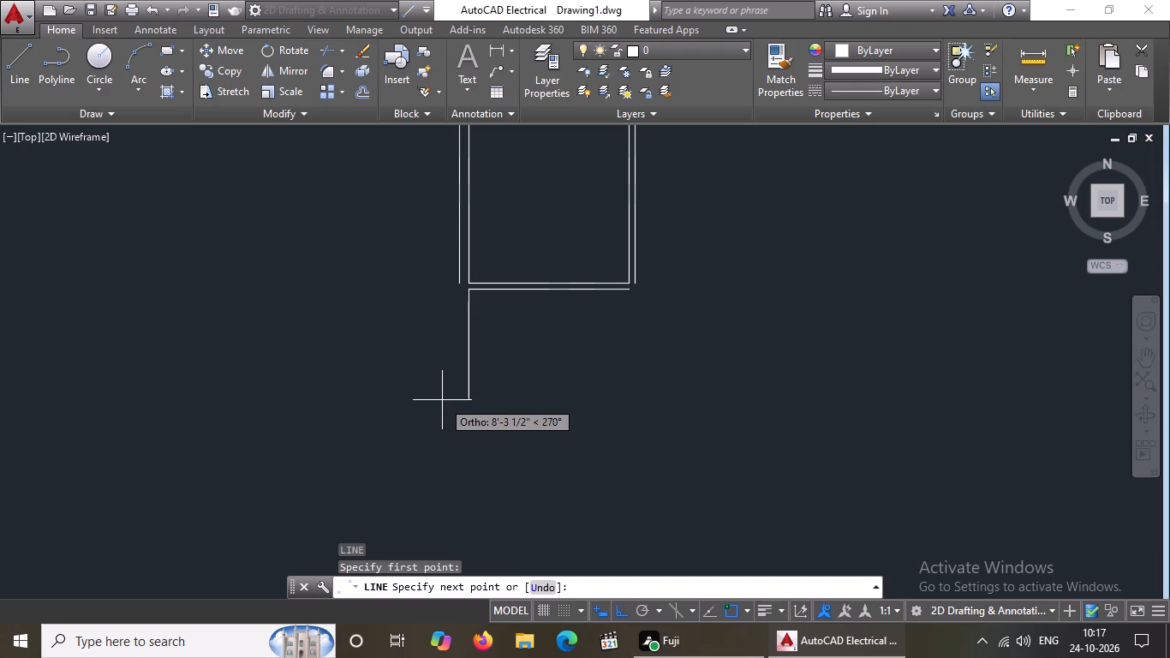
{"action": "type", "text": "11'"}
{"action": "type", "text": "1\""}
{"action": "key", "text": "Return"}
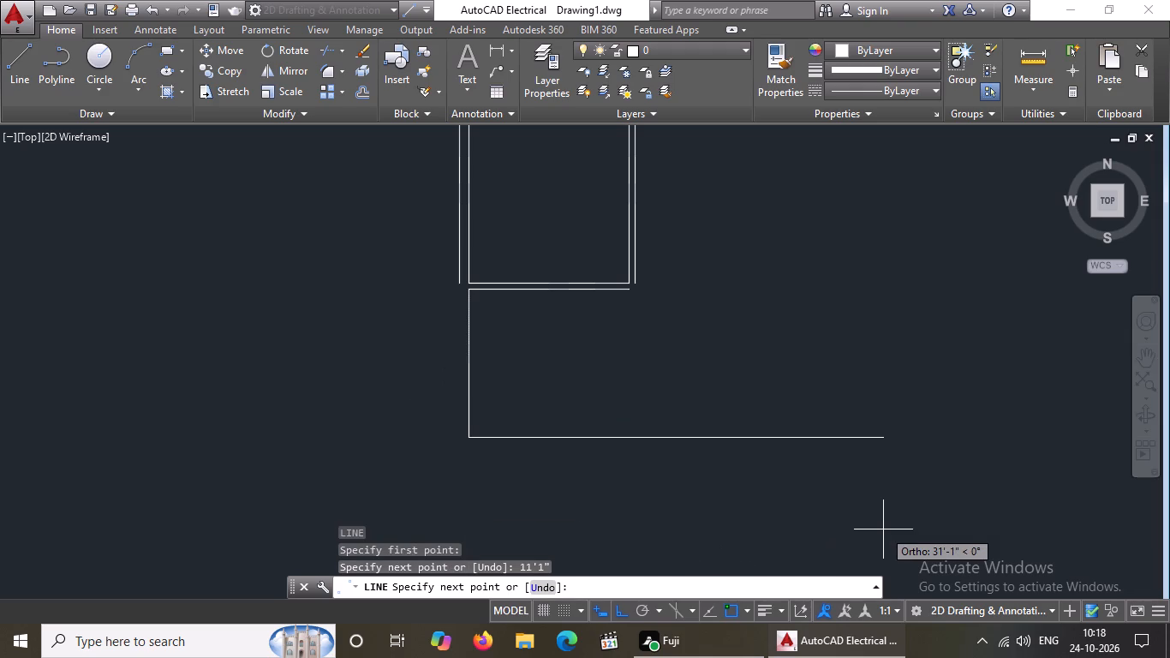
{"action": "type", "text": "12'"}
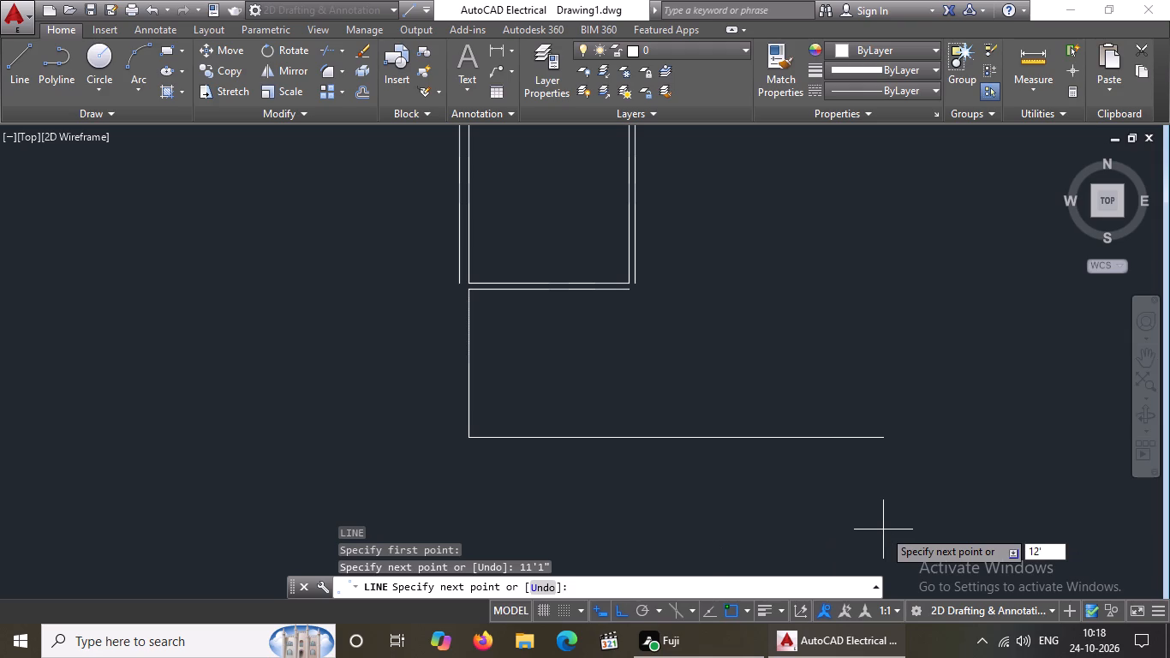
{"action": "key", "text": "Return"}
Continue the lower outline with a 12' vertical line upward from its lower-right corner and end the line.
{"action": "scroll", "coordinate": [883, 529], "scroll_direction": "up", "scroll_amount": 1}
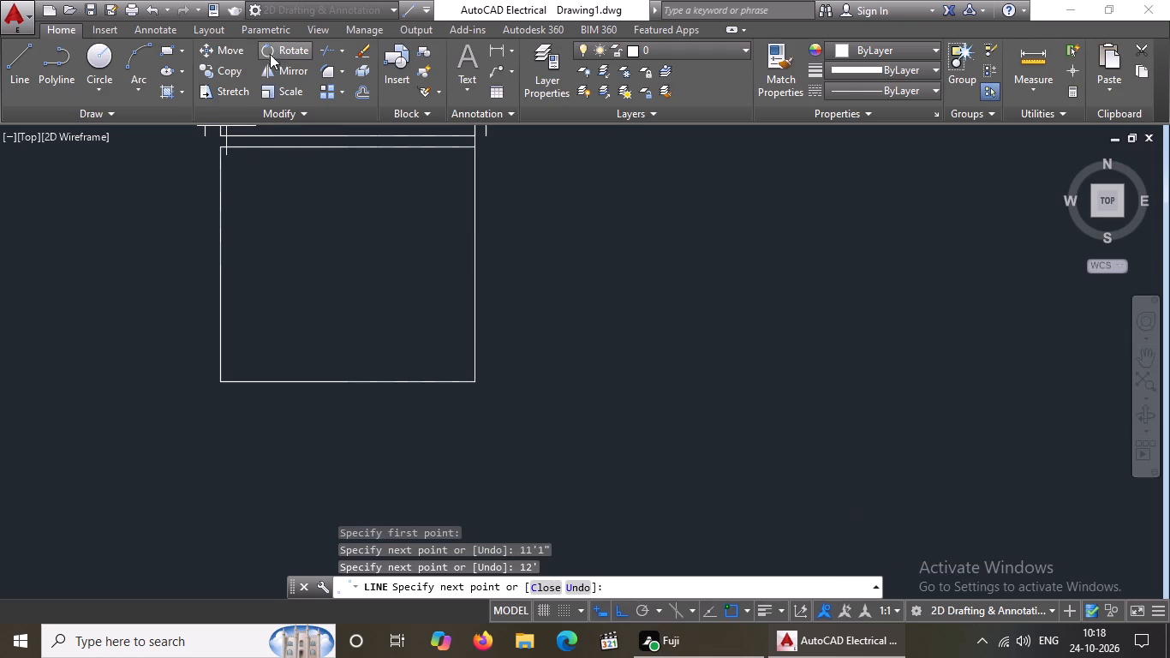
{"action": "scroll", "coordinate": [424, 302], "scroll_direction": "down", "scroll_amount": 3}
{"action": "middle_click_drag", "start_coordinate": [446, 288], "coordinate": [507, 416]}
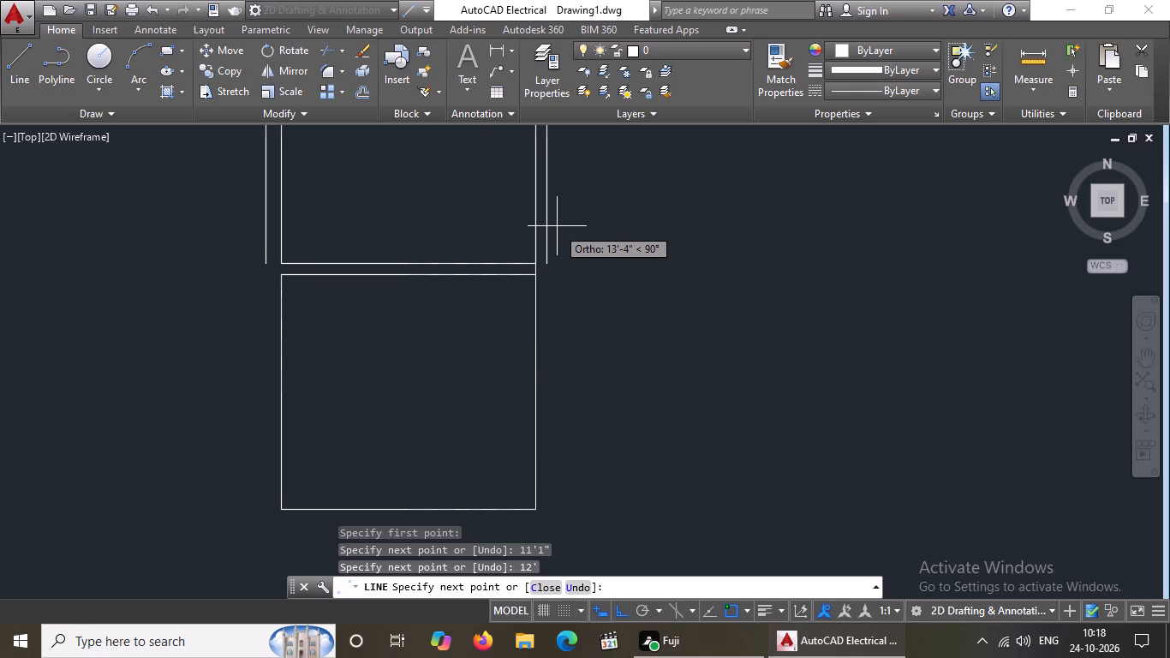
{"action": "type", "text": "11'"}
{"action": "type", "text": "1\""}
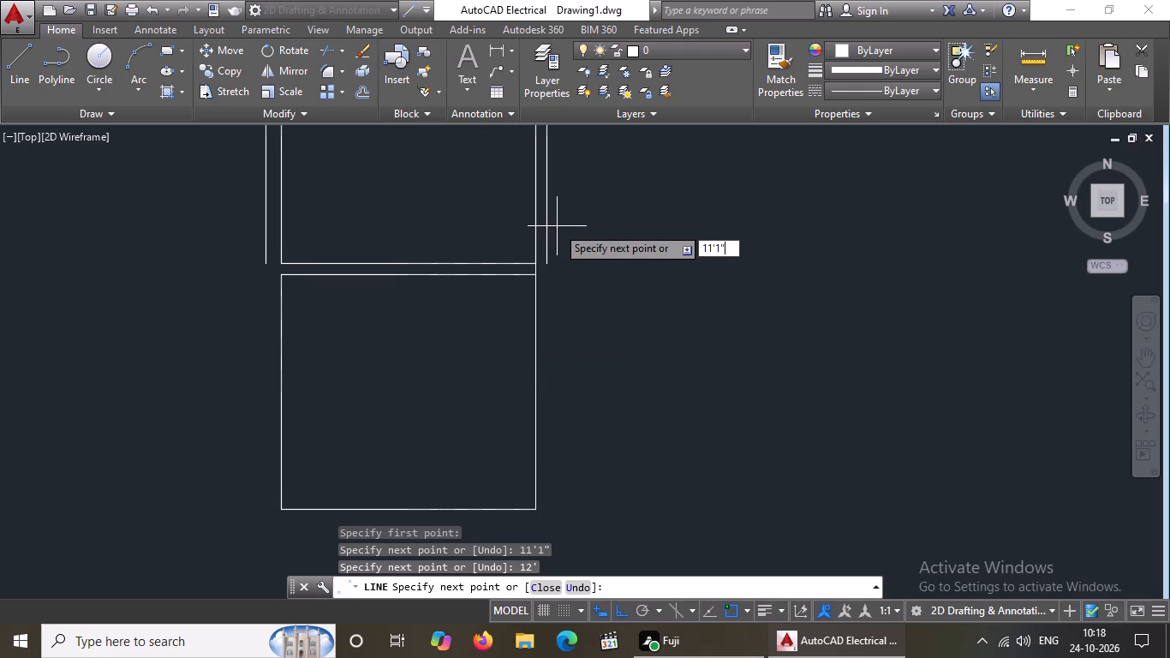
{"action": "key", "text": "BackSpace"}
{"action": "key", "text": "BackSpace"}
{"action": "key", "text": "BackSpace"}
{"action": "key", "text": "BackSpace"}
{"action": "key", "text": "BackSpace"}
{"action": "key", "text": "BackSpace"}
{"action": "type", "text": "12'"}
{"action": "key", "text": "Return"}
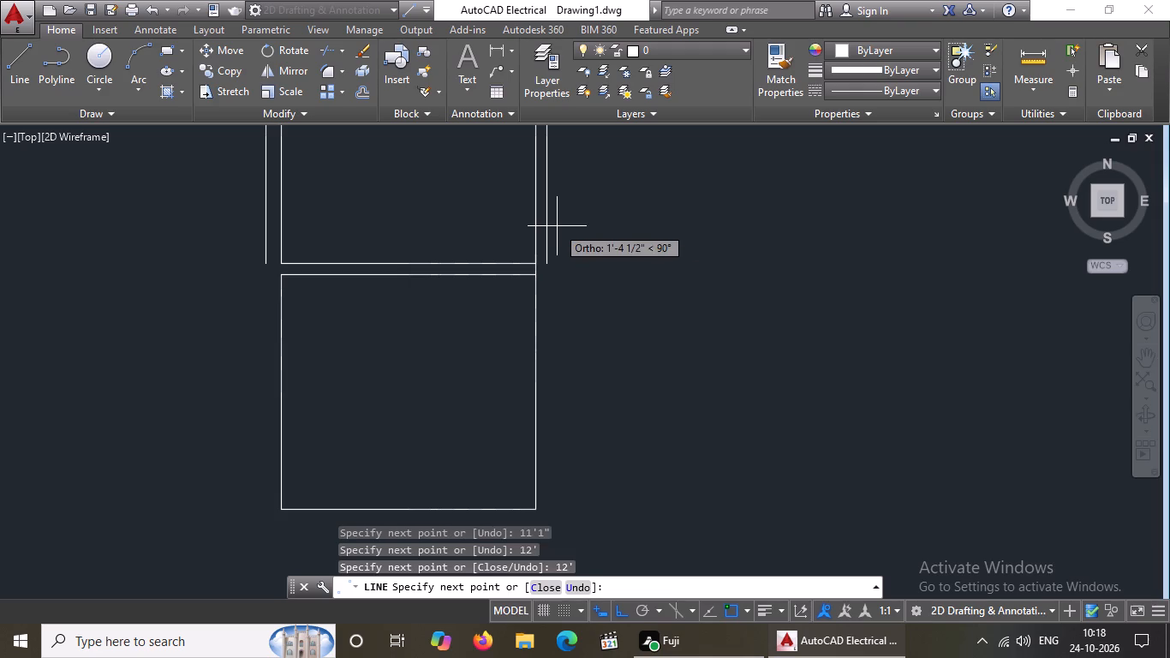
{"action": "key", "text": "Return"}
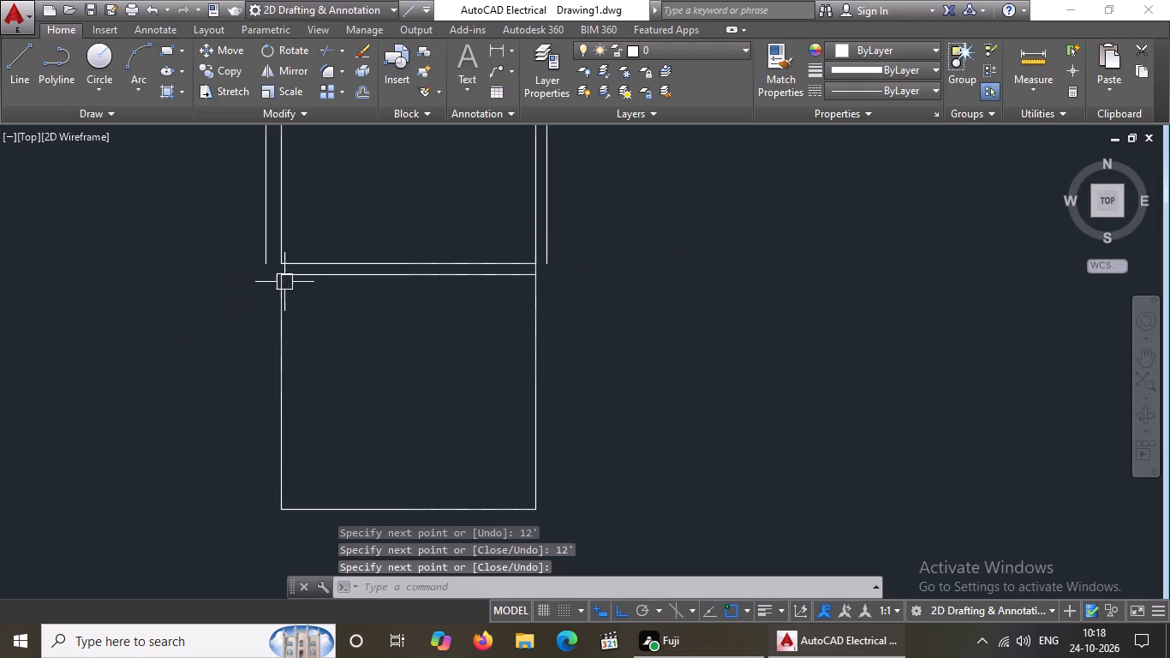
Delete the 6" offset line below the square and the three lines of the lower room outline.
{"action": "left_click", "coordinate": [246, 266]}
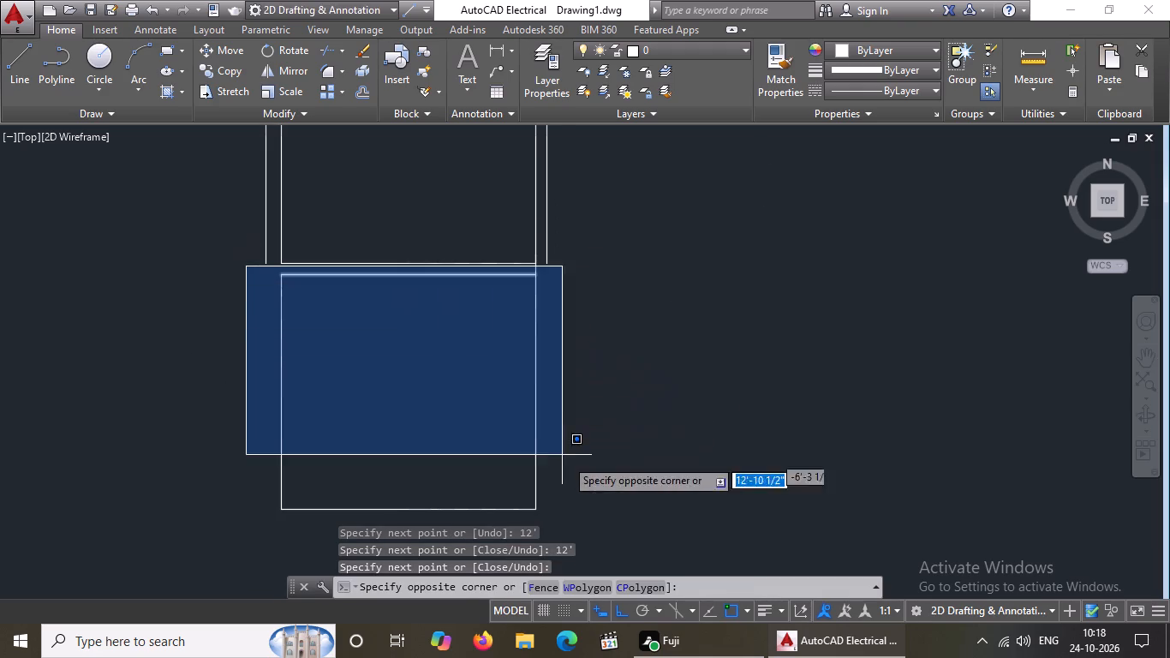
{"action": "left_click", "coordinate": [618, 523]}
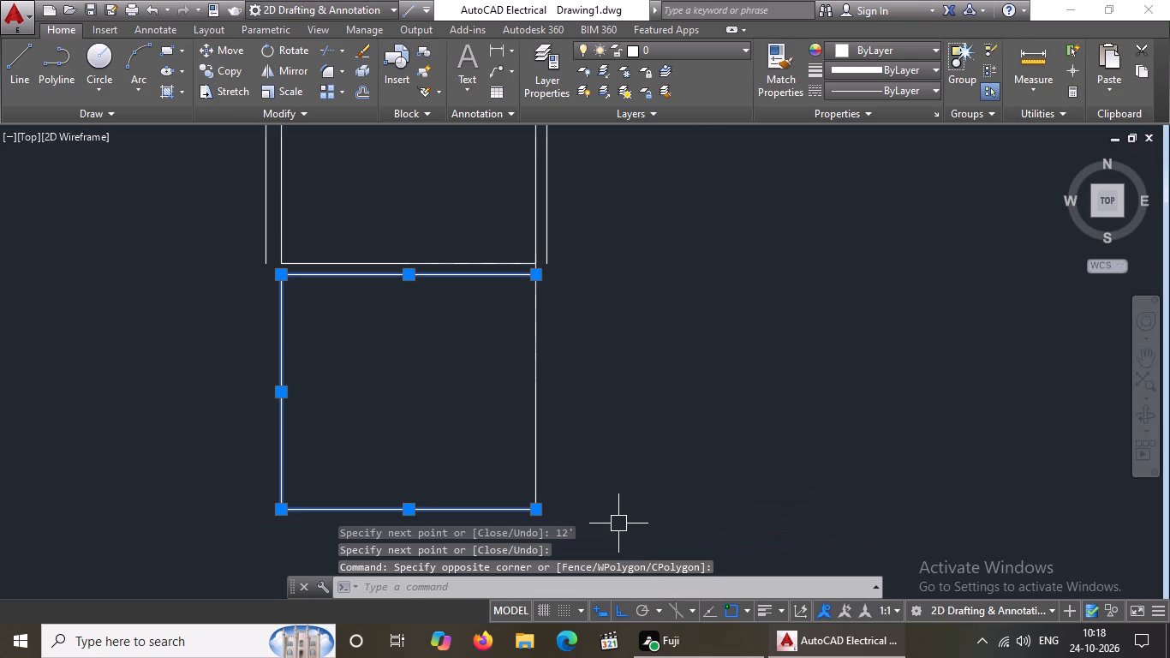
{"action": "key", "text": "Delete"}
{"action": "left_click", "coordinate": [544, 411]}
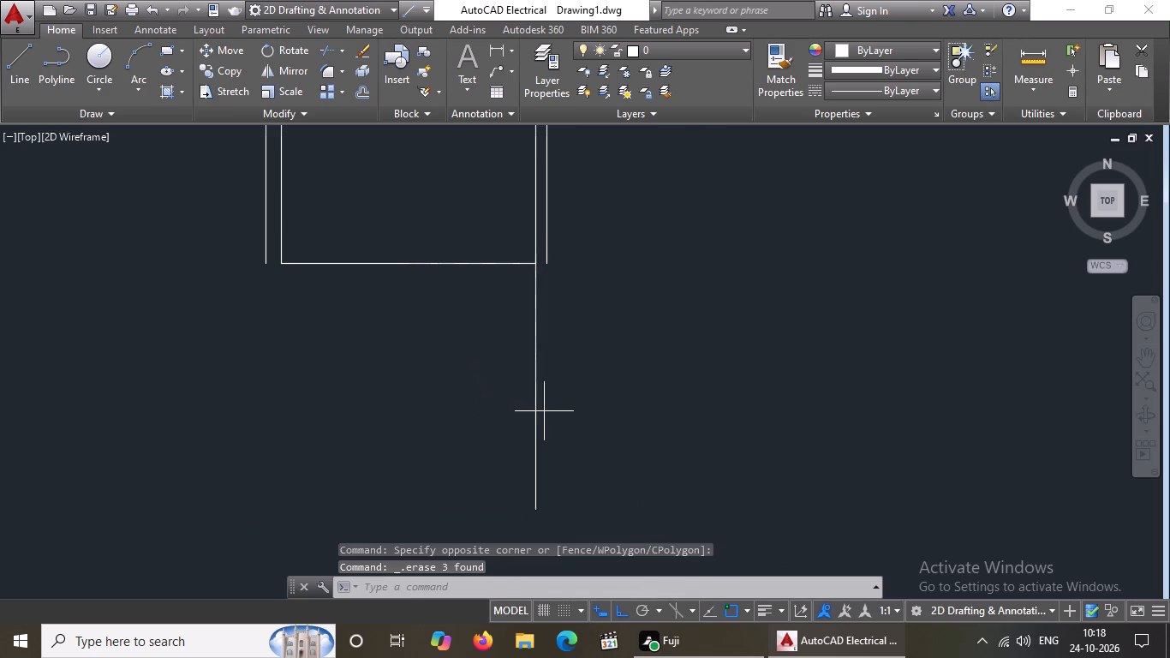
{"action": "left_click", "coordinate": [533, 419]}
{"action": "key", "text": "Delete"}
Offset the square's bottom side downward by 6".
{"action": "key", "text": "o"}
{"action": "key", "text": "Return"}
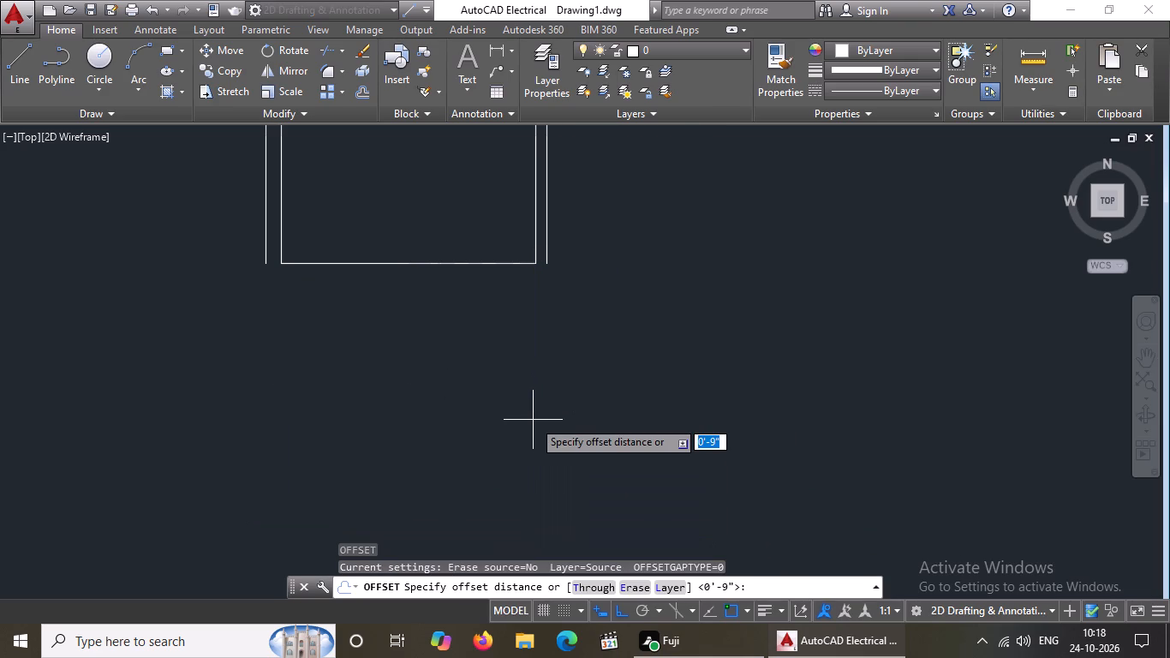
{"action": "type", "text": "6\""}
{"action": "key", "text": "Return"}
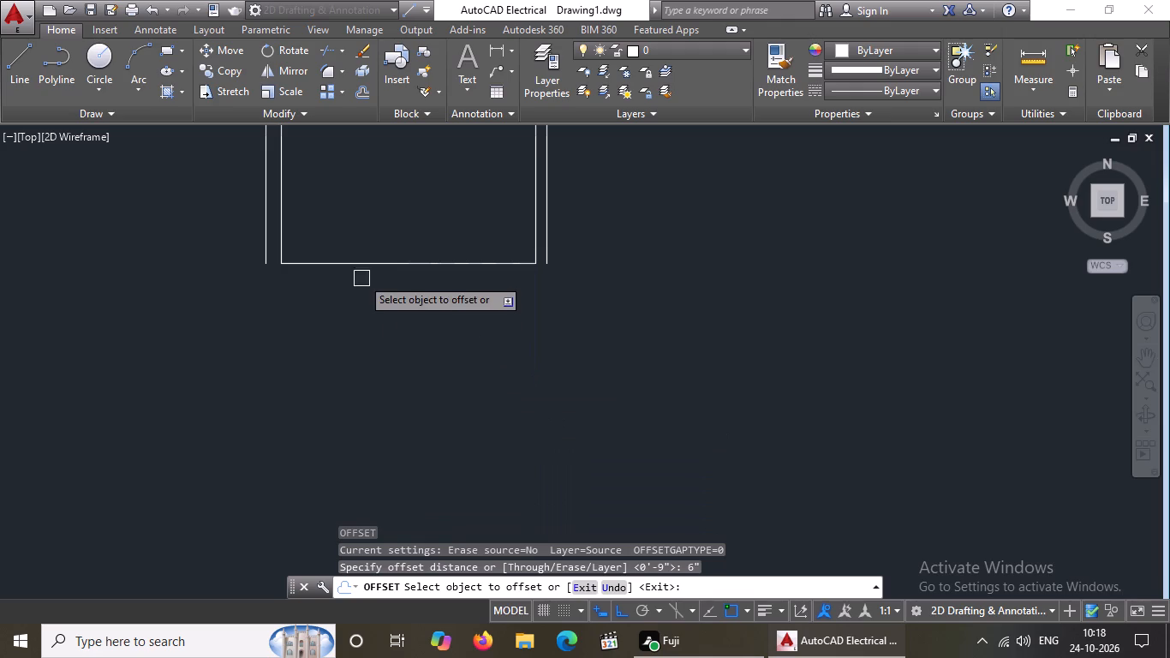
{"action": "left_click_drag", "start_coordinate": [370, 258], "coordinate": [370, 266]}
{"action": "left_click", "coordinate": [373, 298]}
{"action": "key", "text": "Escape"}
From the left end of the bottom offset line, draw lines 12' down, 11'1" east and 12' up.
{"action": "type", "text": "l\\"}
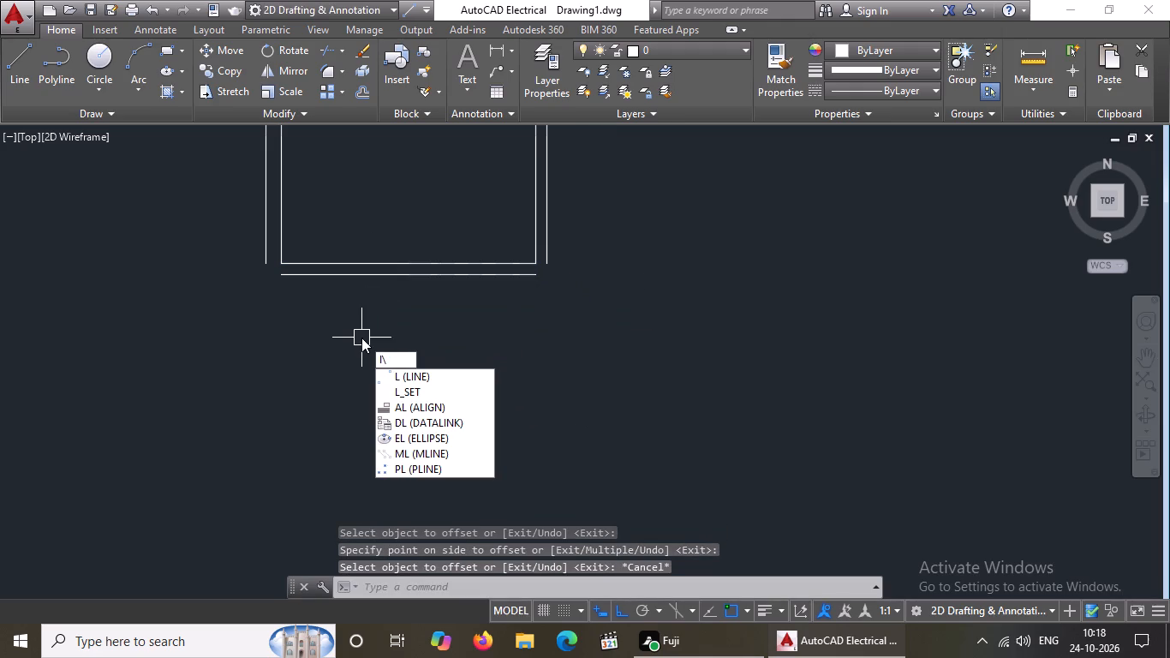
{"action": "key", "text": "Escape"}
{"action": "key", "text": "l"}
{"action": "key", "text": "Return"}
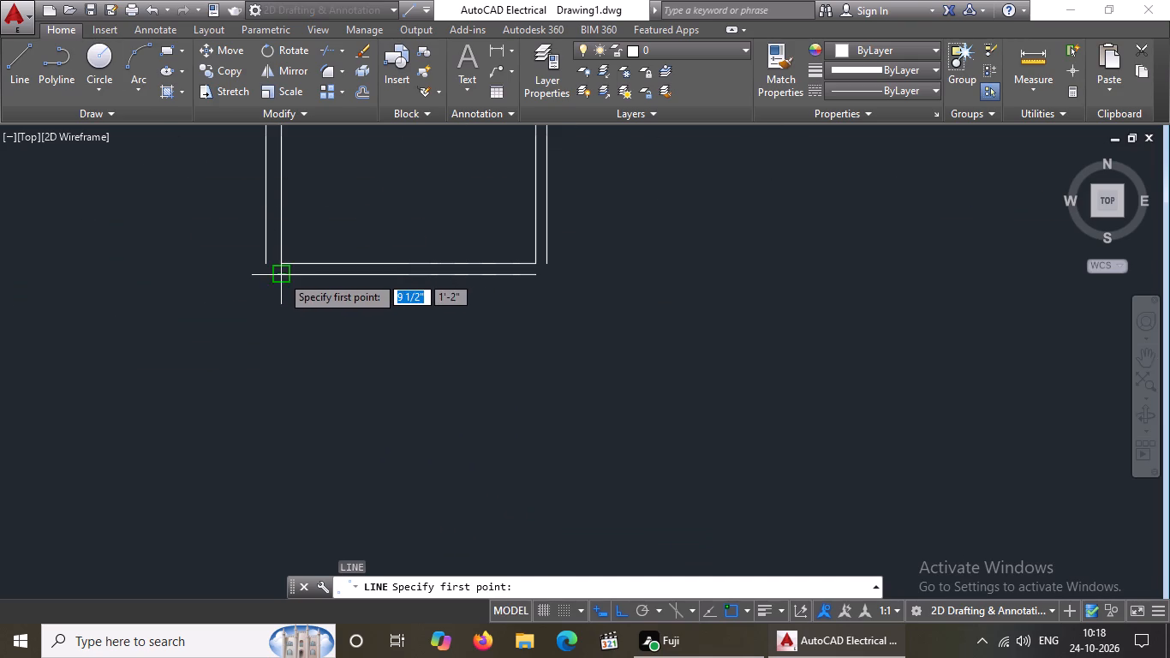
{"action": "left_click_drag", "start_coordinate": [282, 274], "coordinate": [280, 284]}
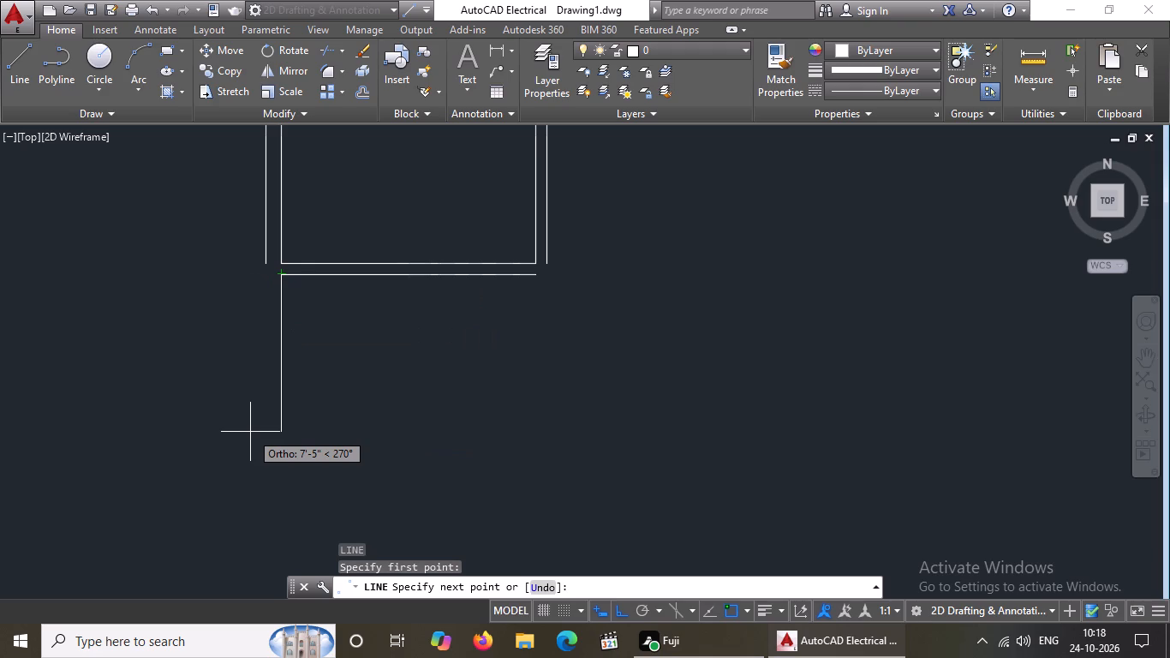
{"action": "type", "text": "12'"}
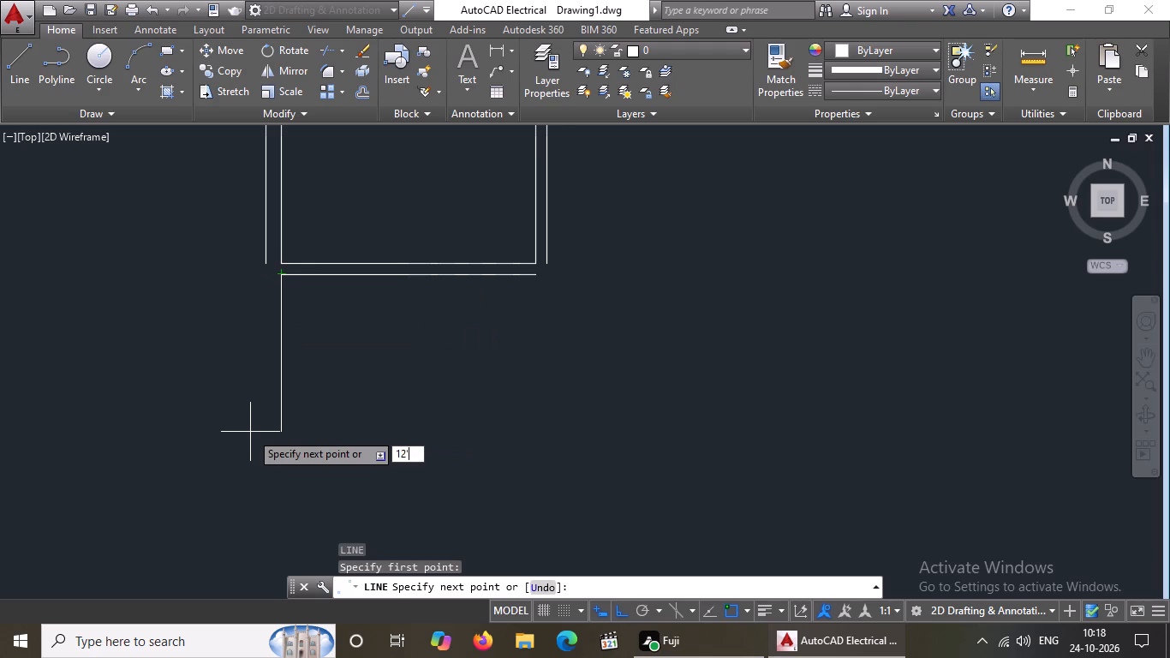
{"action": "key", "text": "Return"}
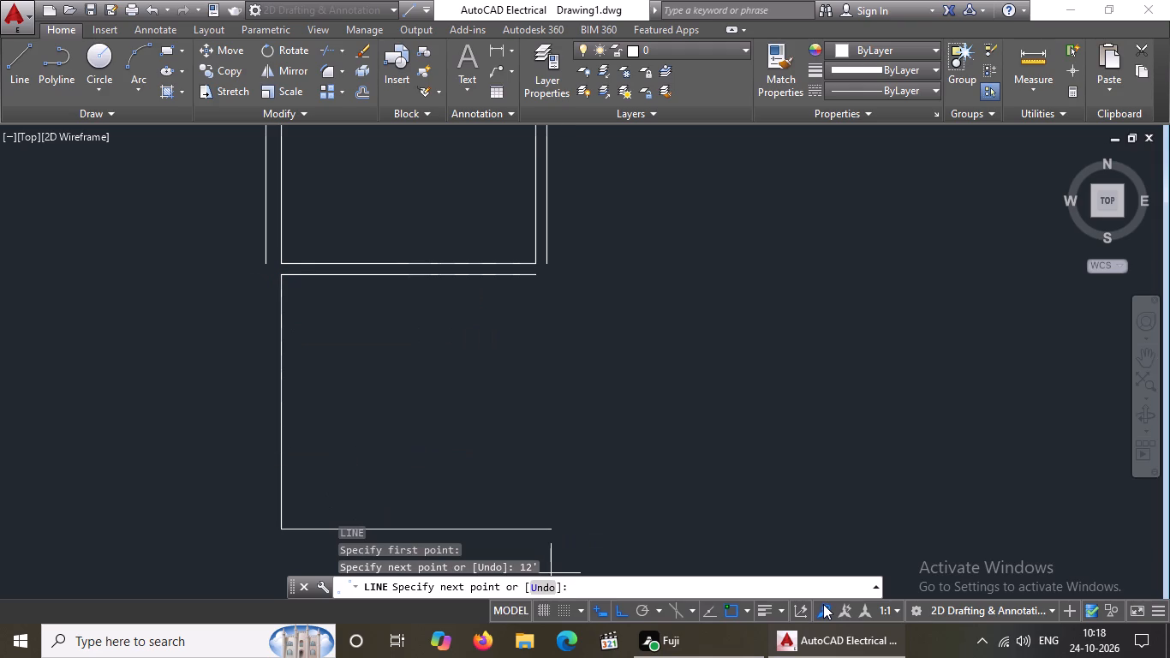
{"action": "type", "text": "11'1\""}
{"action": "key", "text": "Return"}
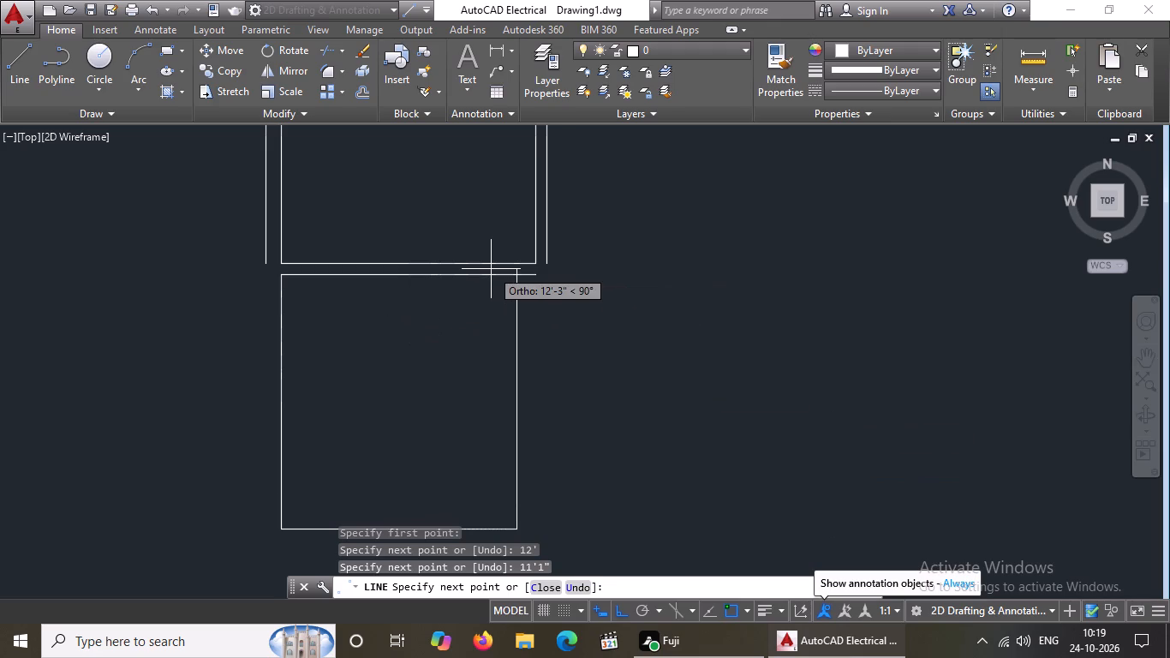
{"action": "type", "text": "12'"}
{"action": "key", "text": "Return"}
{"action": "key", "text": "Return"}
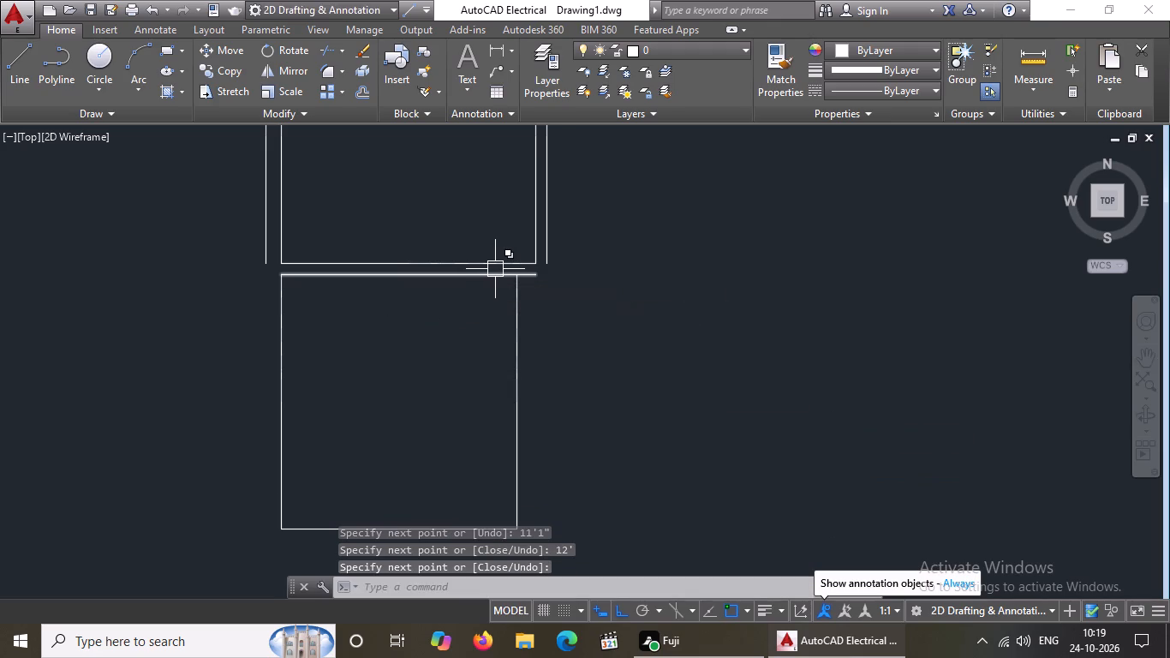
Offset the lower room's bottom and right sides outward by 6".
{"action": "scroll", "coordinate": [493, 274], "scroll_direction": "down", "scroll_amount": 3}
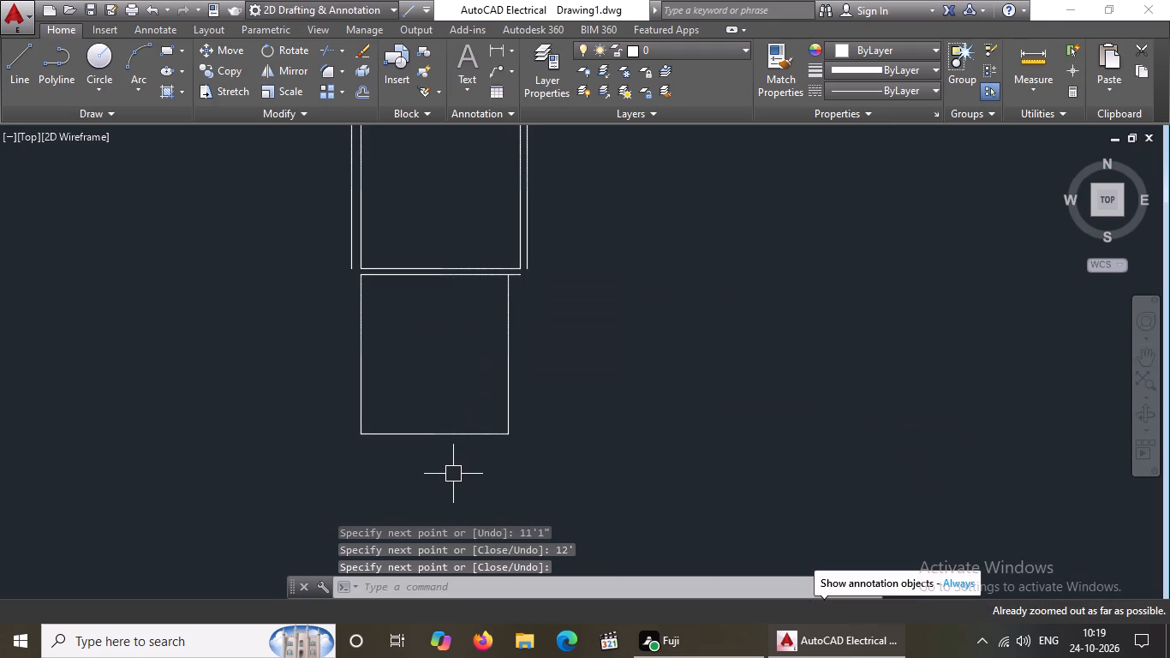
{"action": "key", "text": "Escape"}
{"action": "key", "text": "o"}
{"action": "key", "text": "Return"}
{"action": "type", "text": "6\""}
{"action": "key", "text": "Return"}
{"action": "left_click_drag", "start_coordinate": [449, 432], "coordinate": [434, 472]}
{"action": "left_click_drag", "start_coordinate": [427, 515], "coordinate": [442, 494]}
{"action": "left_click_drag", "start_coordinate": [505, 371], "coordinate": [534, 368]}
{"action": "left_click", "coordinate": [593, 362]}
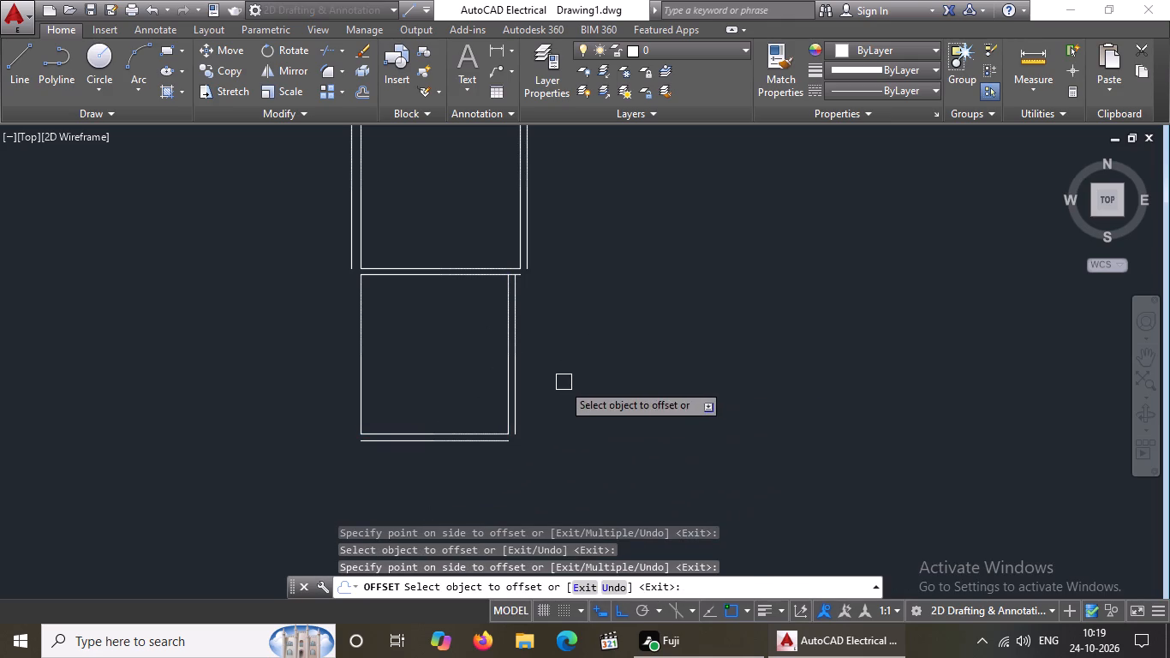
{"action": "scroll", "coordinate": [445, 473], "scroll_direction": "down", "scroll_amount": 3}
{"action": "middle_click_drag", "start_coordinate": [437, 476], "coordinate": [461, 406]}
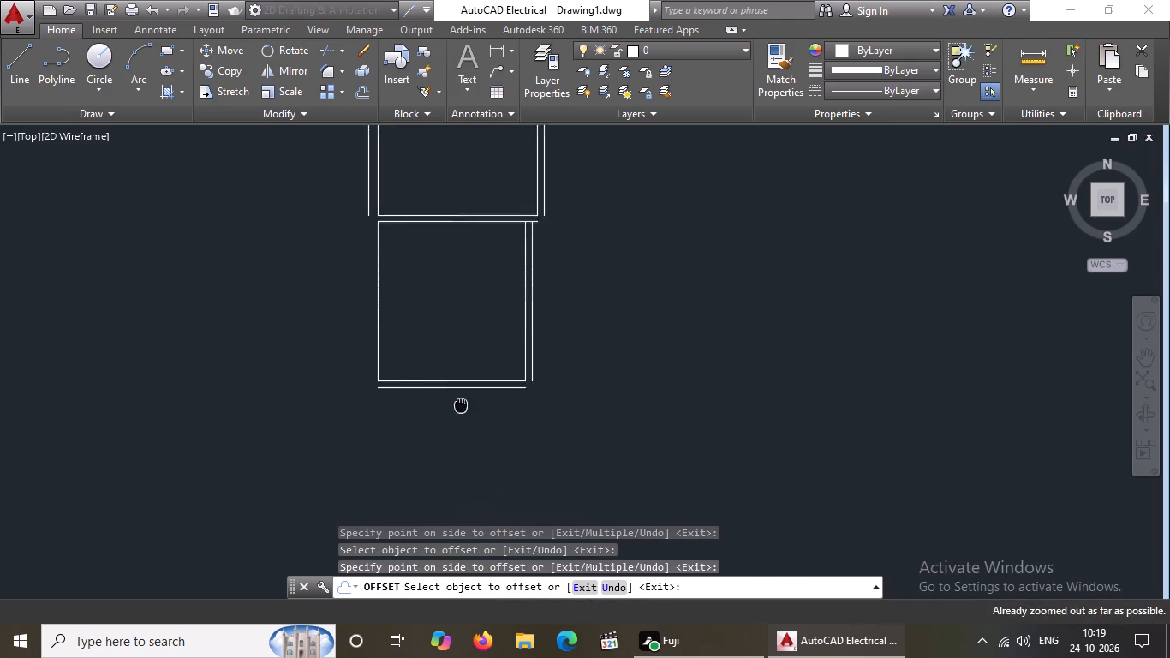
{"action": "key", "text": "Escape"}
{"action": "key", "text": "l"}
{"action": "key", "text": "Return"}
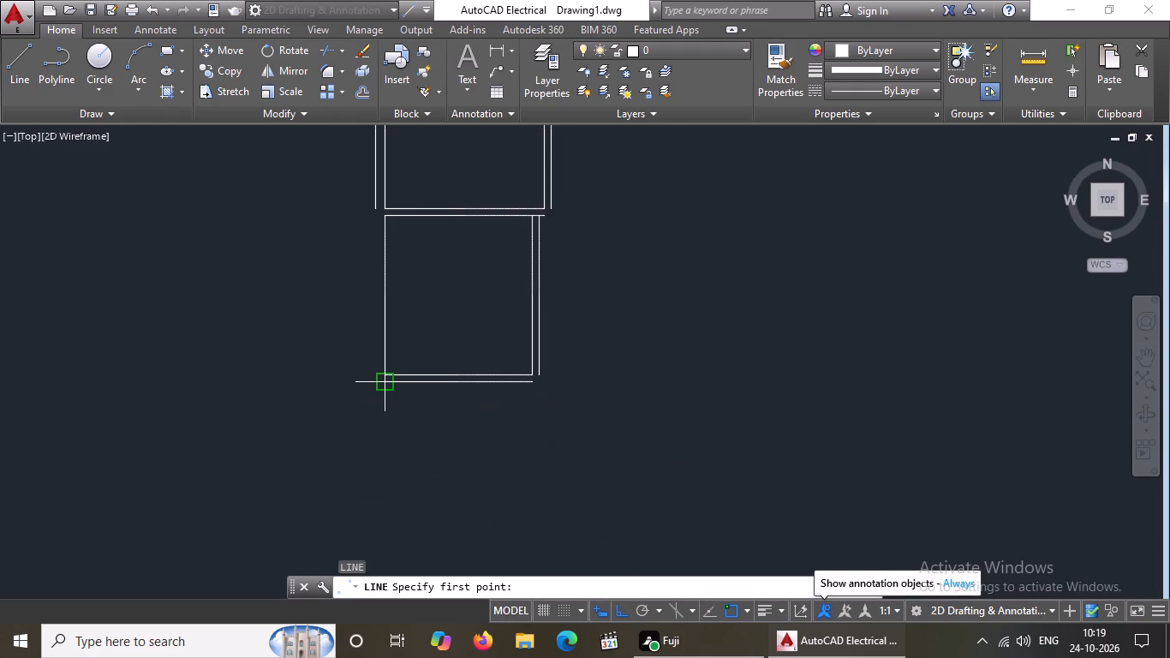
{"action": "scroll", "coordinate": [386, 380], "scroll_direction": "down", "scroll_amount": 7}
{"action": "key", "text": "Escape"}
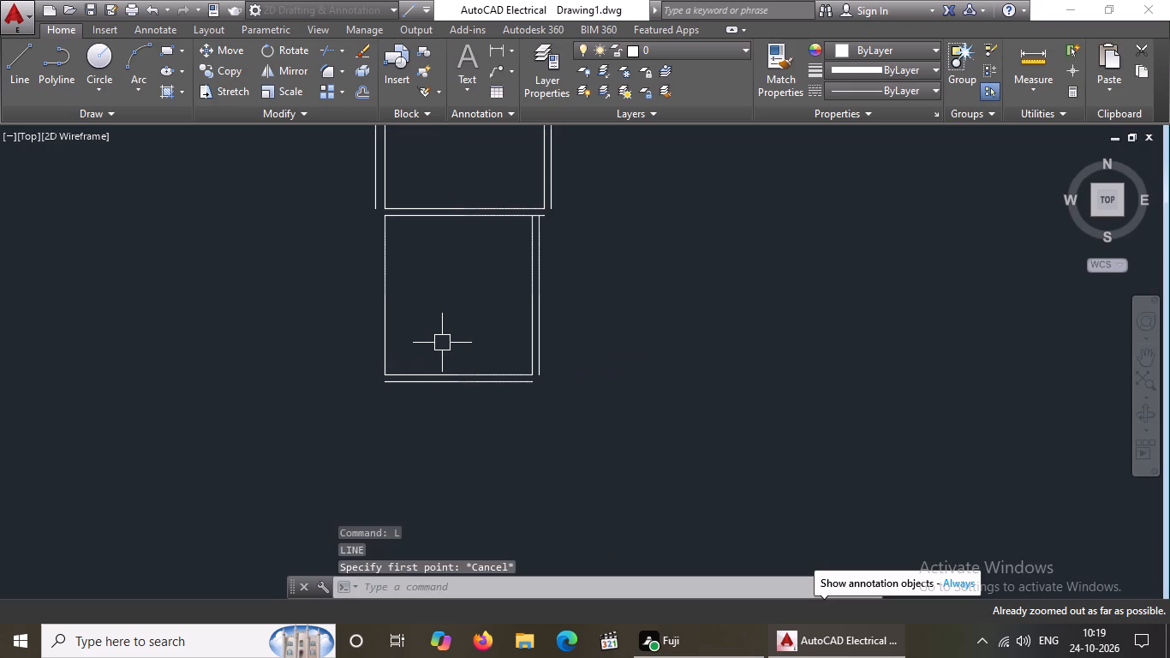
Zoom out to the whole drawing and delete all lines of both rooms.
{"action": "type", "text": "z a"}
{"action": "key", "text": "space"}
{"action": "scroll", "coordinate": [444, 343], "scroll_direction": "down", "scroll_amount": 4}
{"action": "scroll", "coordinate": [553, 254], "scroll_direction": "down", "scroll_amount": 4}
{"action": "left_click_drag", "start_coordinate": [395, 170], "coordinate": [451, 249]}
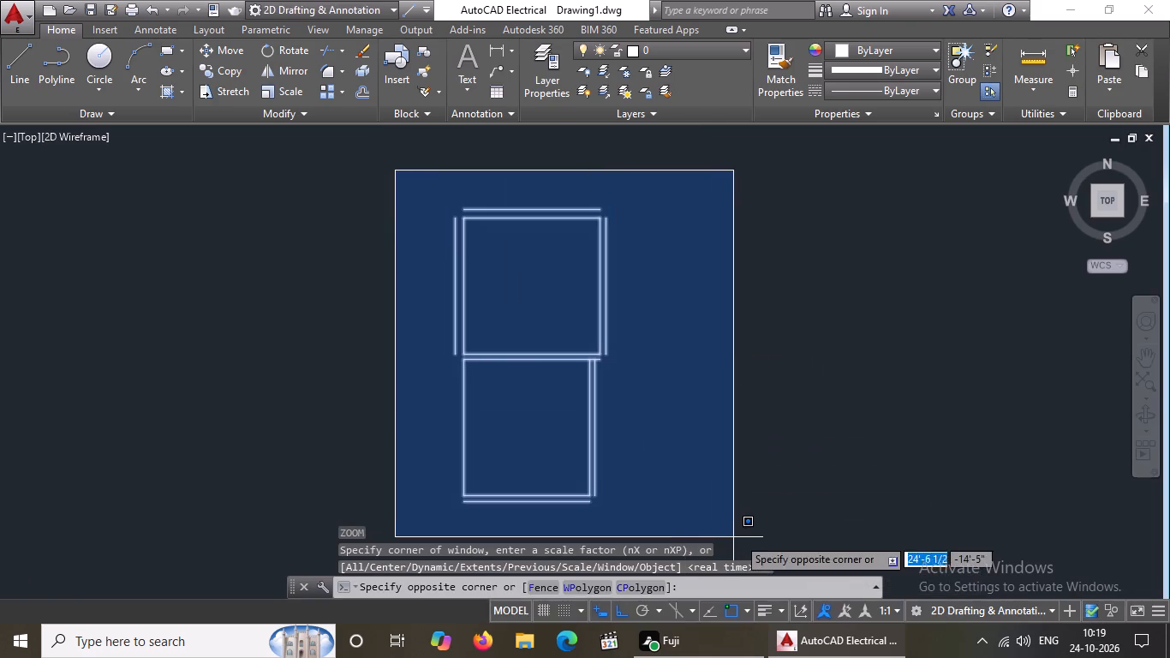
{"action": "left_click", "coordinate": [732, 519]}
{"action": "key", "text": "Delete"}
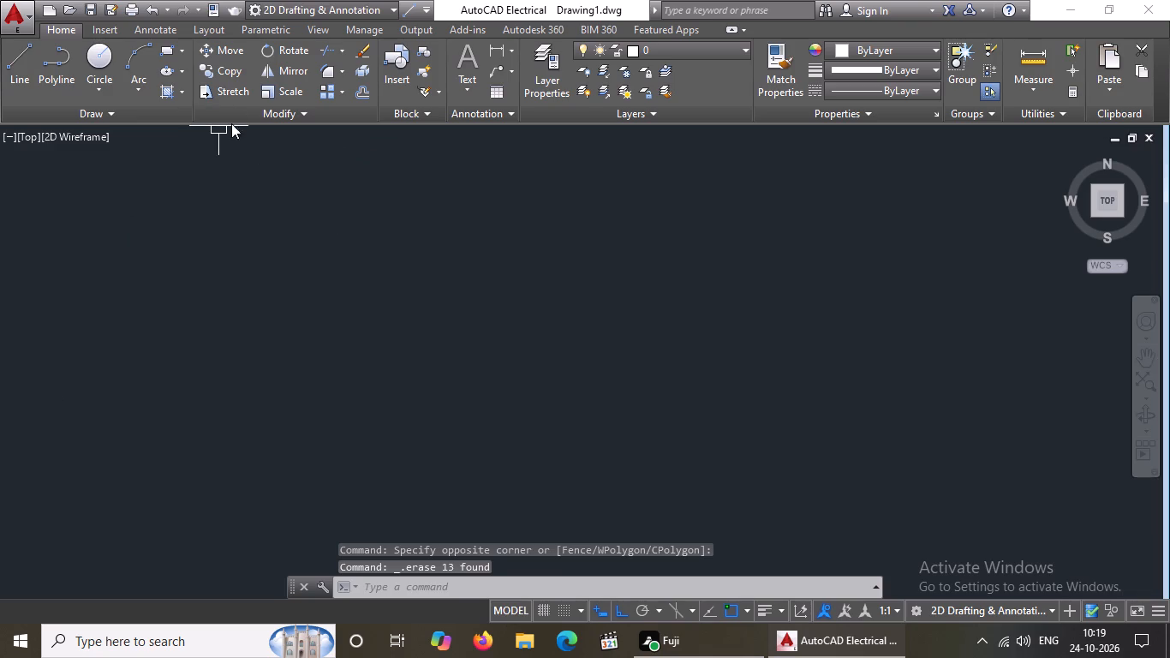
Draw a new 12' by 12' square room with lines, starting from its upper-left corner.
{"action": "left_click", "coordinate": [9, 57]}
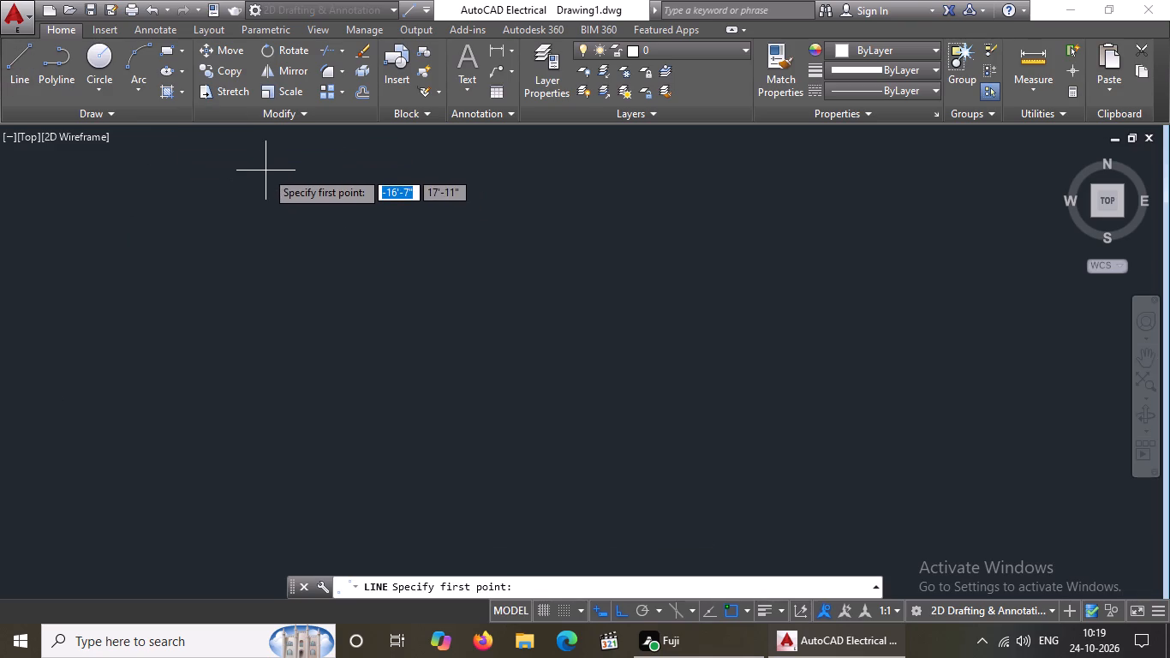
{"action": "left_click", "coordinate": [269, 169]}
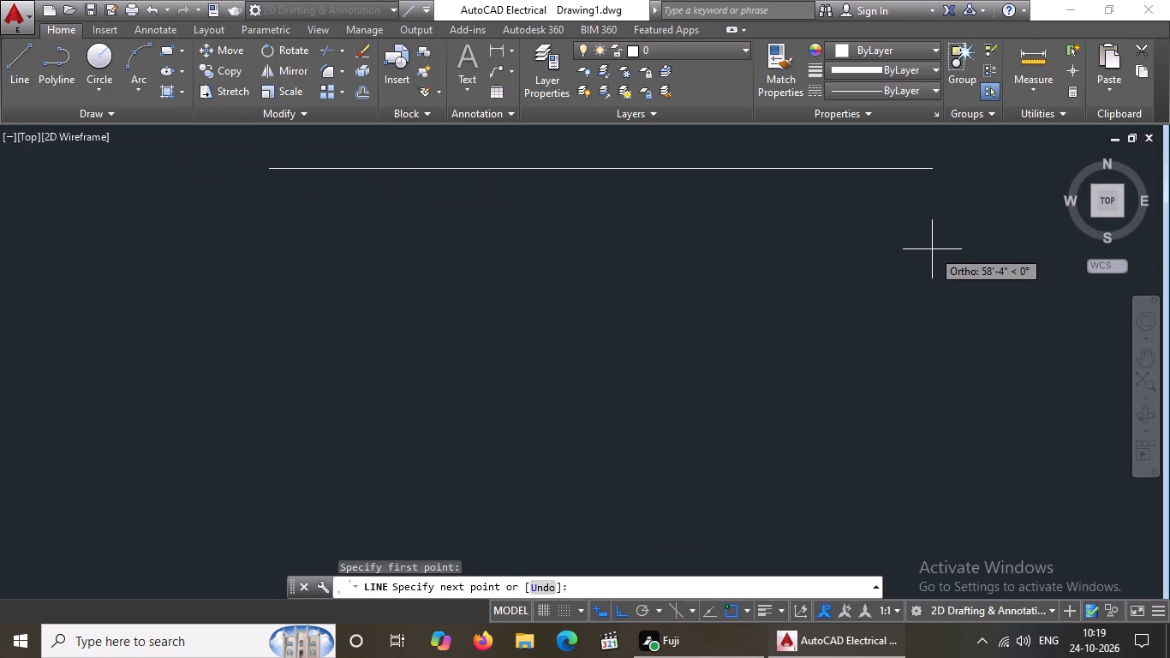
{"action": "type", "text": "12'"}
{"action": "key", "text": "Return"}
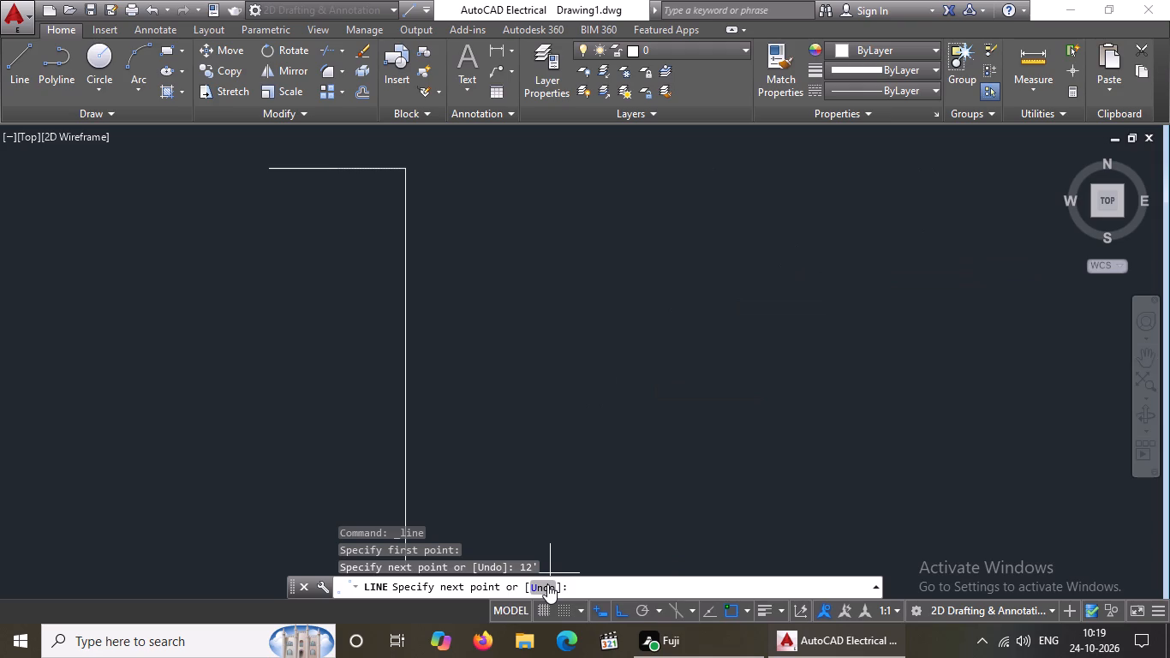
{"action": "type", "text": "12'"}
{"action": "key", "text": "Return"}
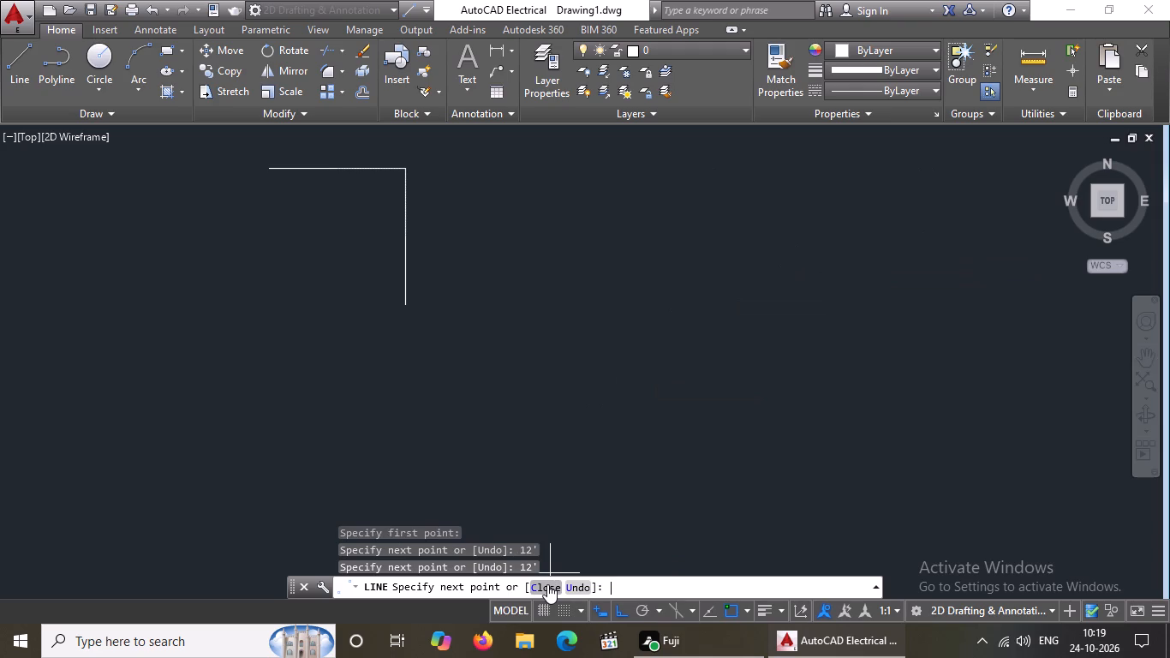
{"action": "type", "text": "12'"}
{"action": "key", "text": "Return"}
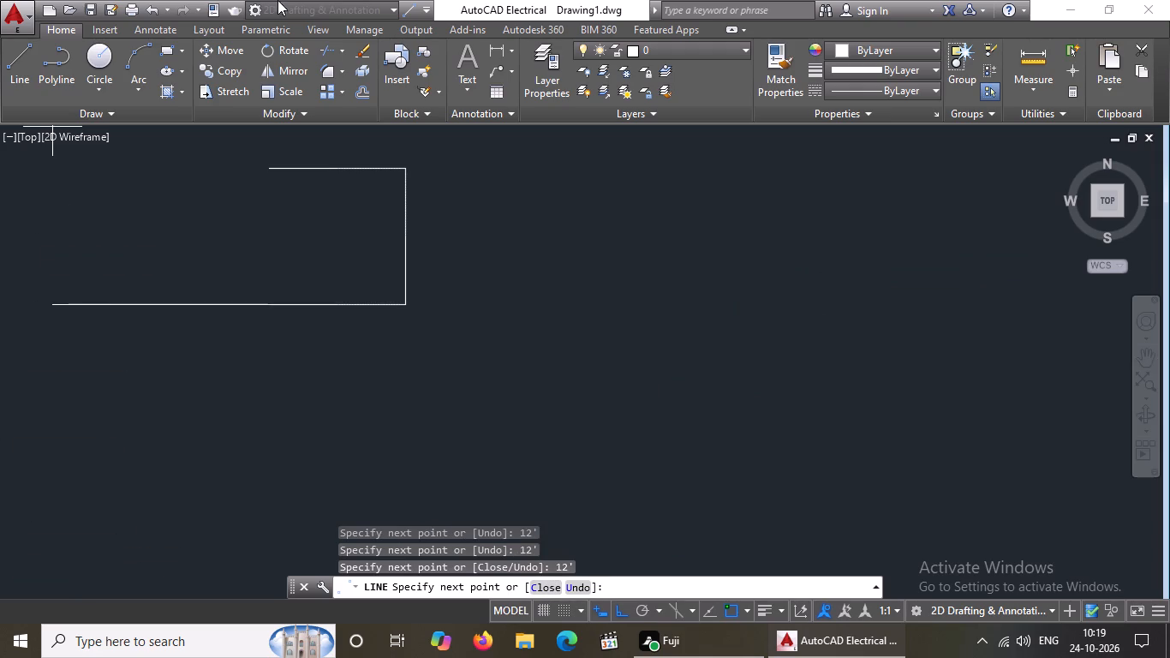
{"action": "type", "text": "12'"}
{"action": "key", "text": "Return"}
{"action": "key", "text": "Return"}
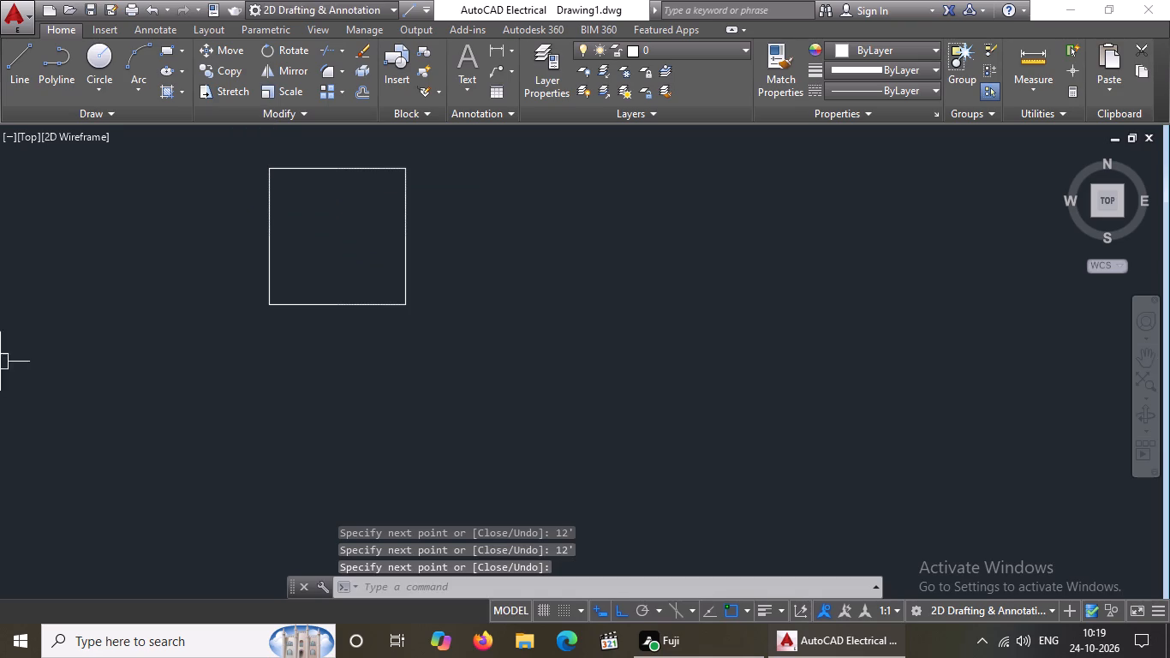
{"action": "key", "text": "Escape"}
Offset the square's top, right and bottom sides outward by 6".
{"action": "key", "text": "o"}
{"action": "key", "text": "Return"}
{"action": "type", "text": "6\""}
{"action": "key", "text": "Return"}
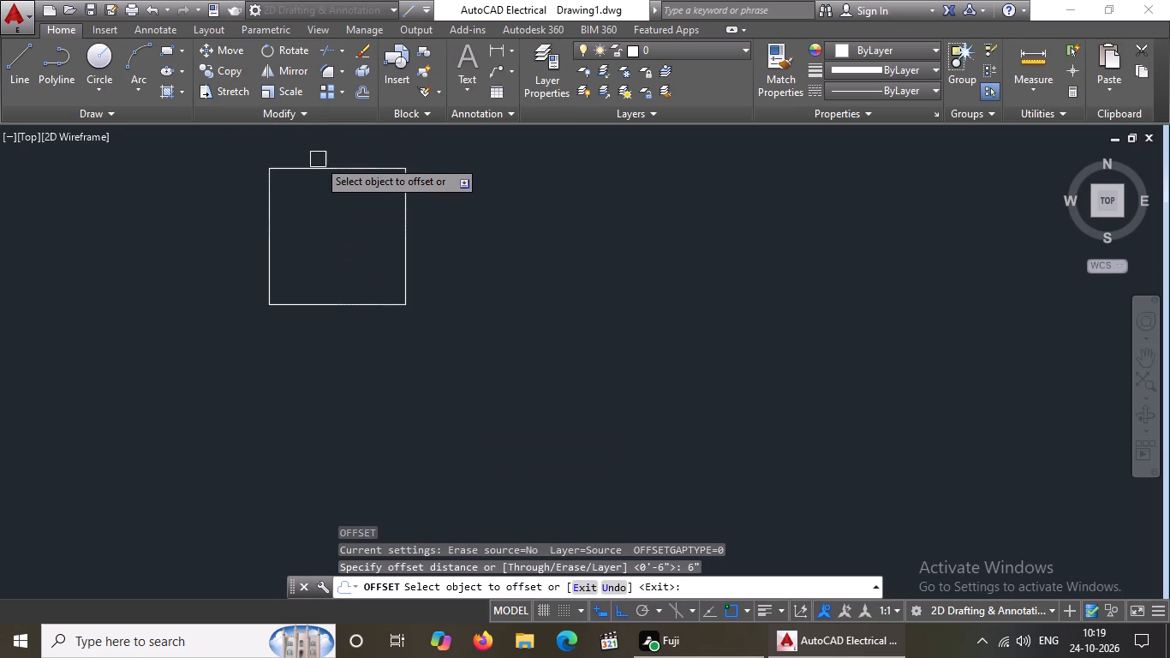
{"action": "left_click", "coordinate": [319, 164]}
{"action": "left_click_drag", "start_coordinate": [323, 140], "coordinate": [331, 157]}
{"action": "left_click_drag", "start_coordinate": [400, 260], "coordinate": [440, 266]}
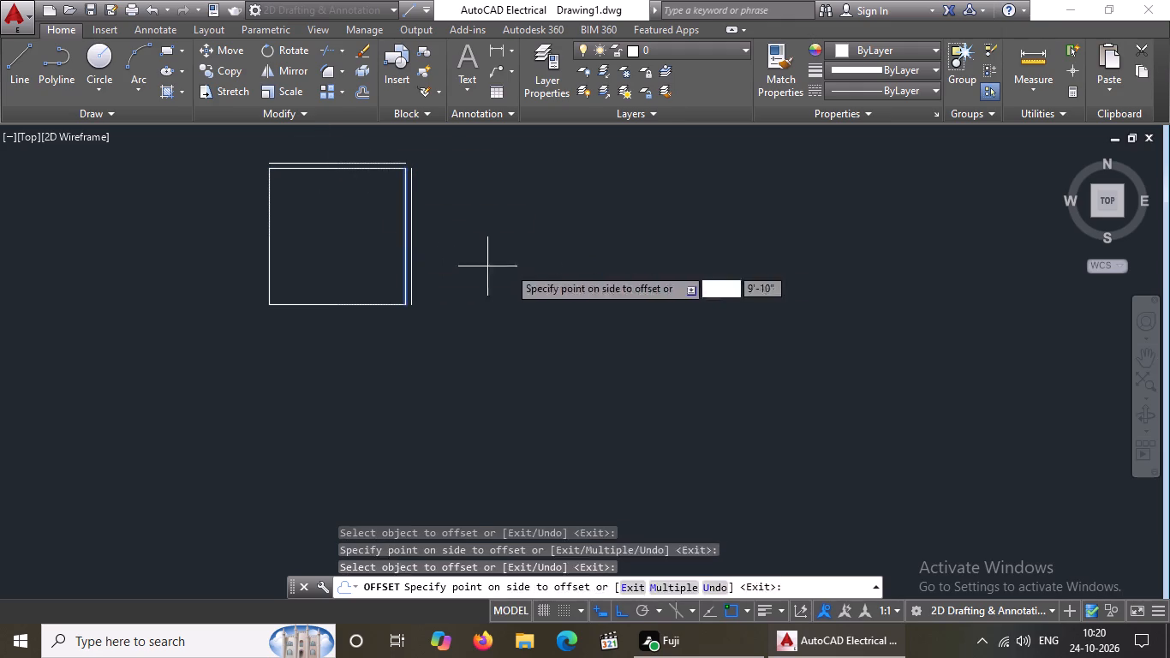
{"action": "left_click_drag", "start_coordinate": [533, 266], "coordinate": [480, 288]}
{"action": "left_click_drag", "start_coordinate": [311, 306], "coordinate": [311, 314]}
{"action": "left_click", "coordinate": [313, 389]}
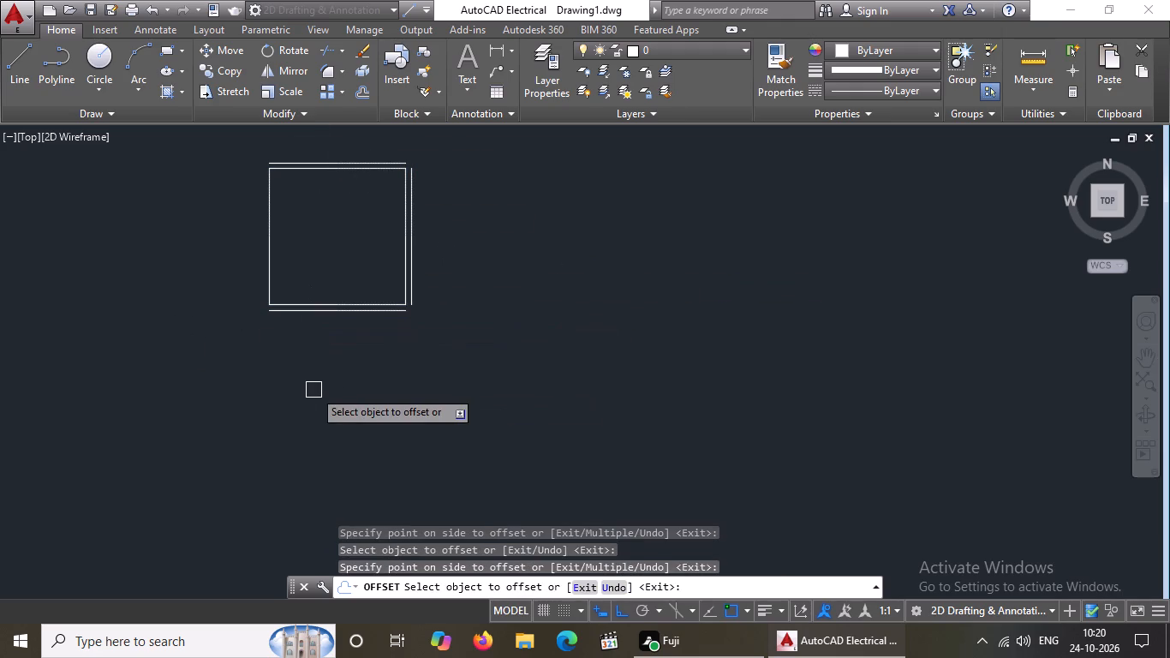
{"action": "key", "text": "Escape"}
Draw a second room below the square with lines 11'1" down, 12' across and 11'1" up, starting from the lower wall line's left end.
{"action": "key", "text": "l"}
{"action": "key", "text": "Return"}
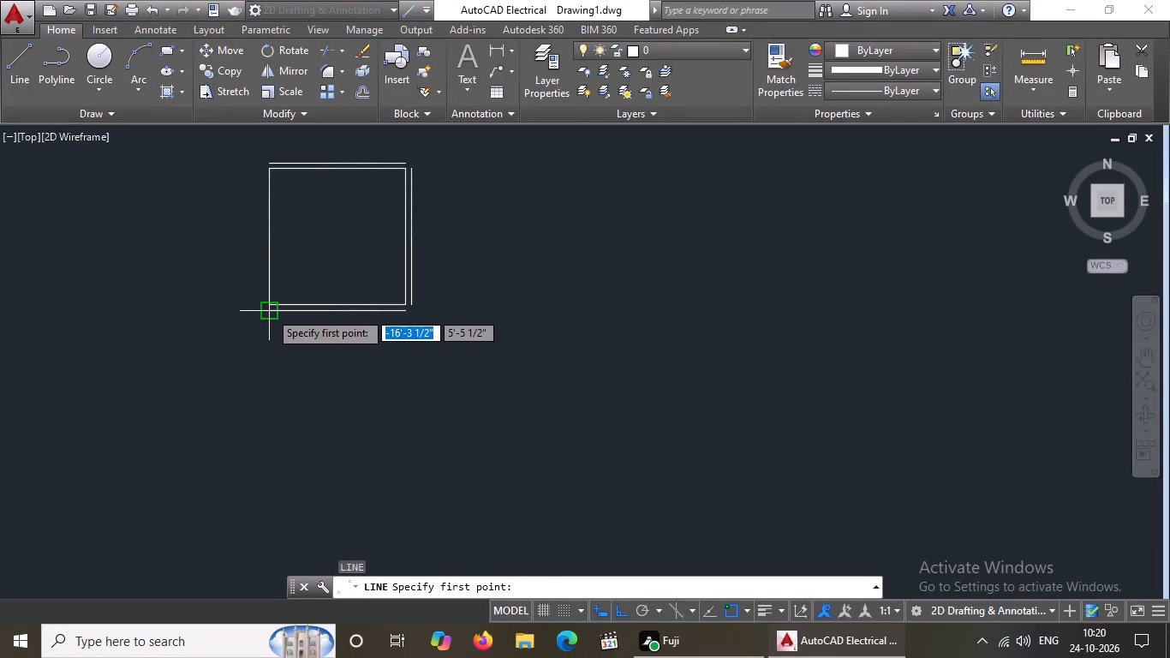
{"action": "left_click_drag", "start_coordinate": [269, 311], "coordinate": [247, 377]}
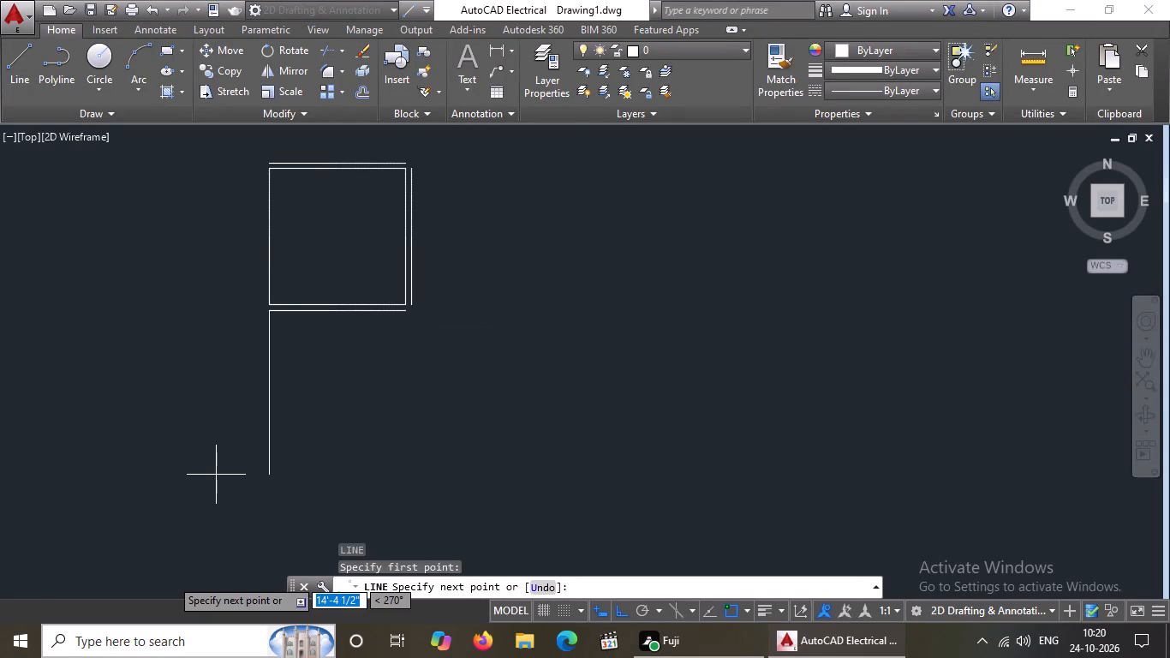
{"action": "type", "text": "11'1"}
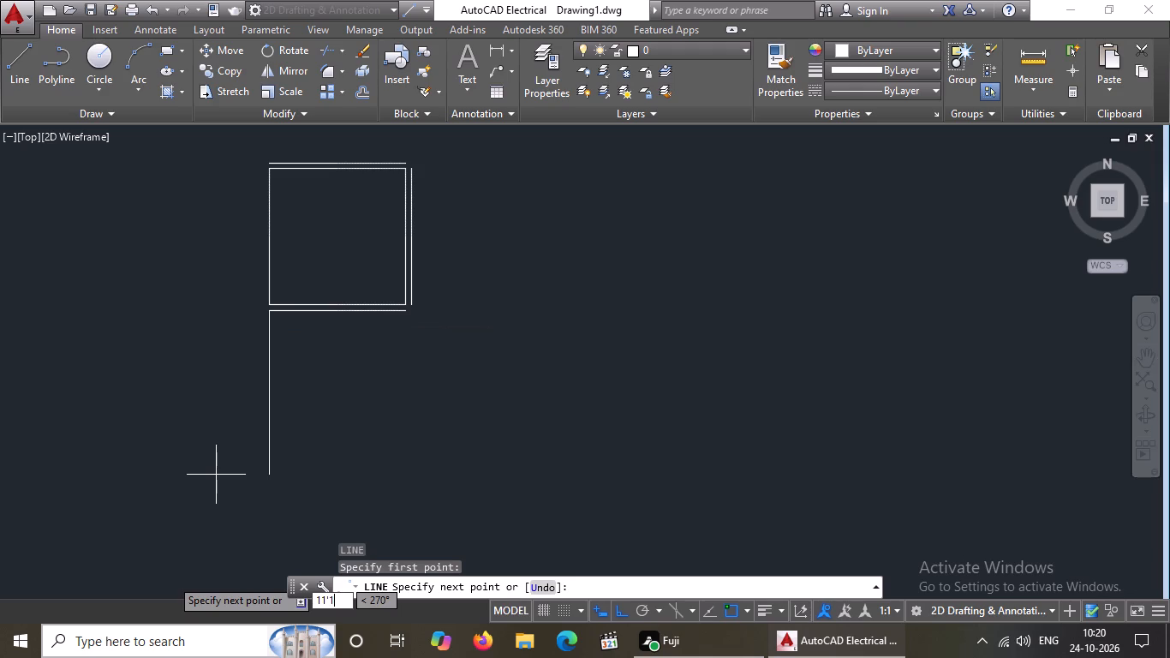
{"action": "key", "text": "shift+quotedbl"}
{"action": "key", "text": "Return"}
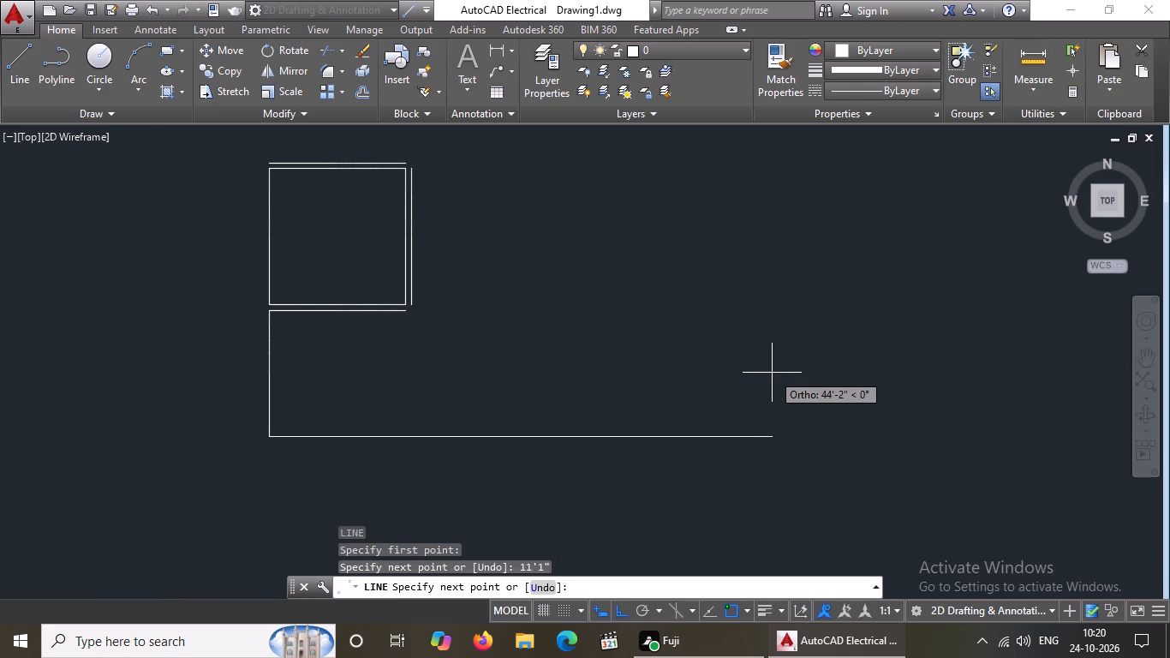
{"action": "type", "text": "12'"}
{"action": "key", "text": "Return"}
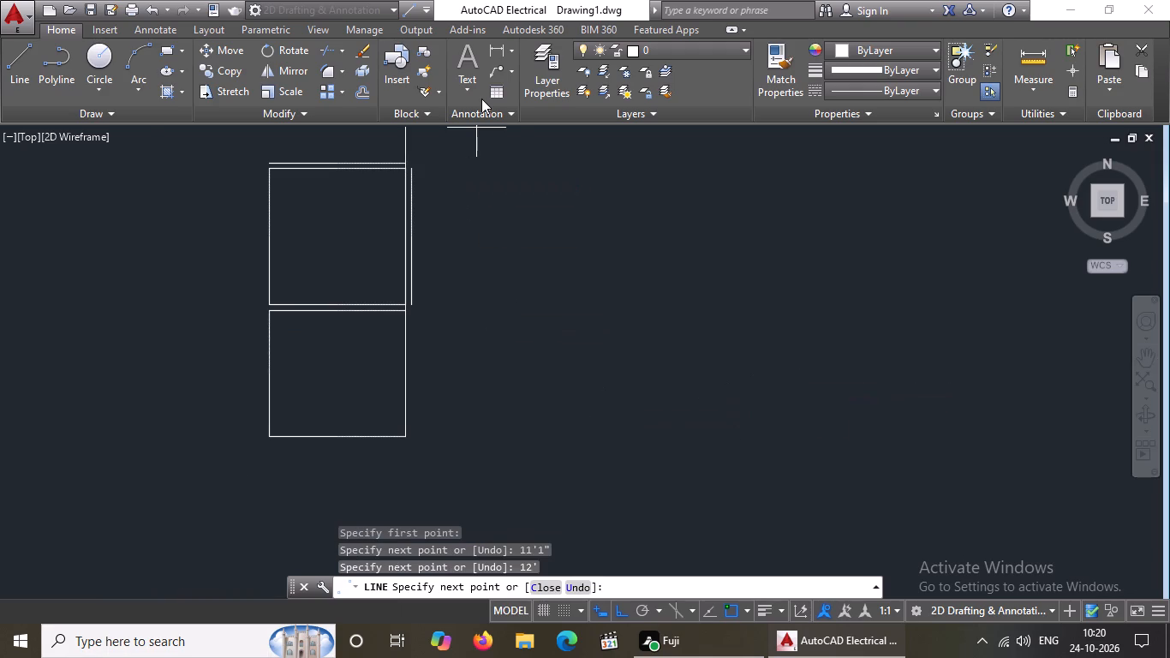
{"action": "type", "text": "11'1\""}
{"action": "key", "text": "Return"}
{"action": "key", "text": "Return"}
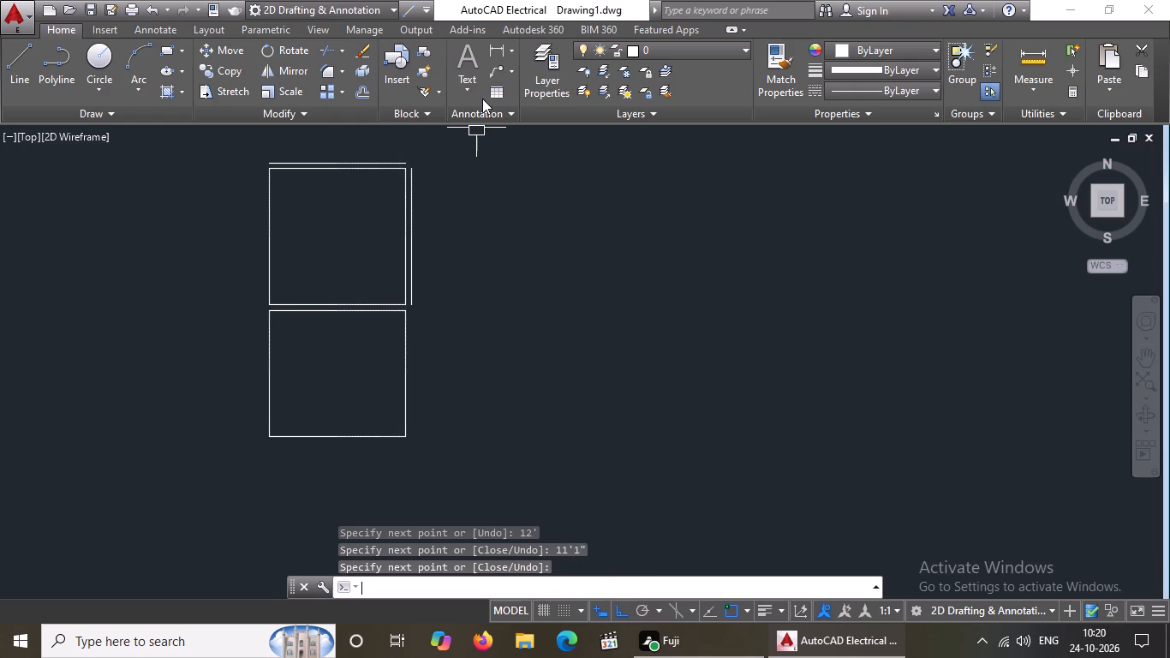
{"action": "key", "text": "Escape"}
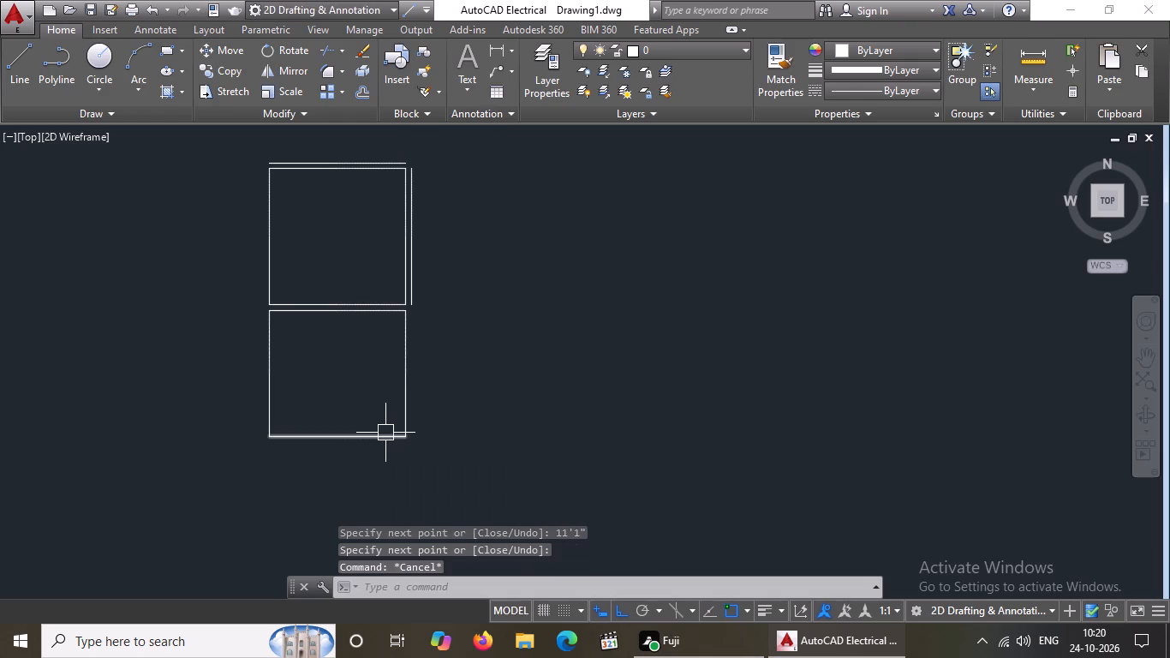
Offset the second room's bottom and right sides outward by 6".
{"action": "key", "text": "o"}
{"action": "key", "text": "Return"}
{"action": "type", "text": "6\""}
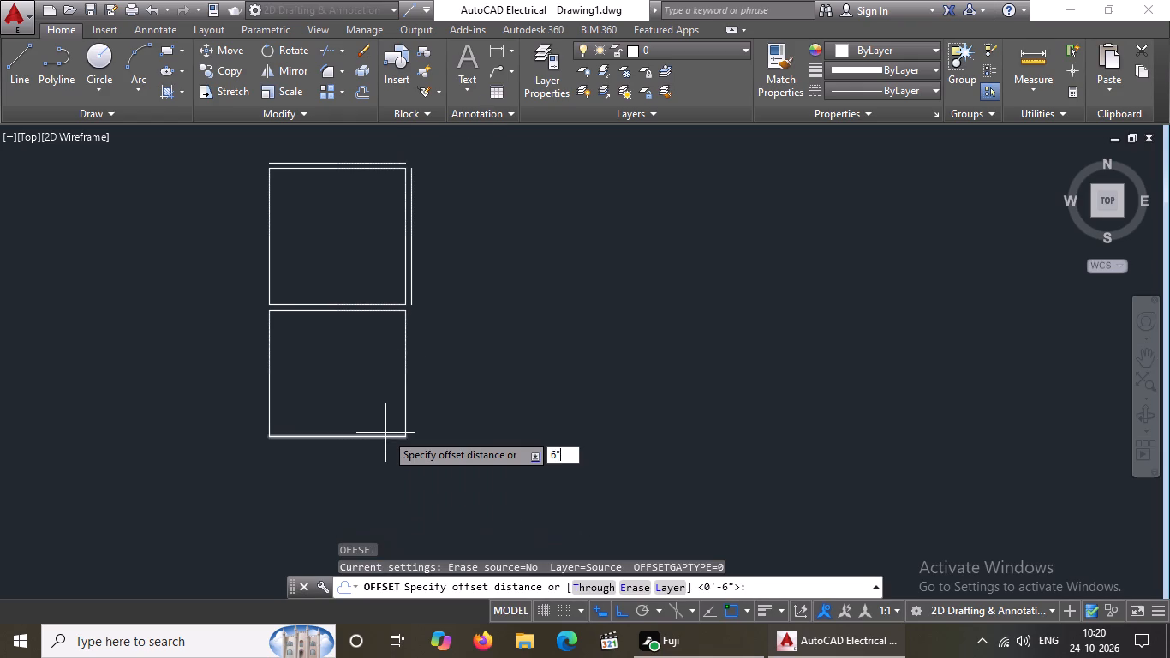
{"action": "key", "text": "Return"}
{"action": "left_click", "coordinate": [383, 437]}
{"action": "left_click_drag", "start_coordinate": [379, 501], "coordinate": [385, 478]}
{"action": "left_click_drag", "start_coordinate": [404, 399], "coordinate": [430, 398]}
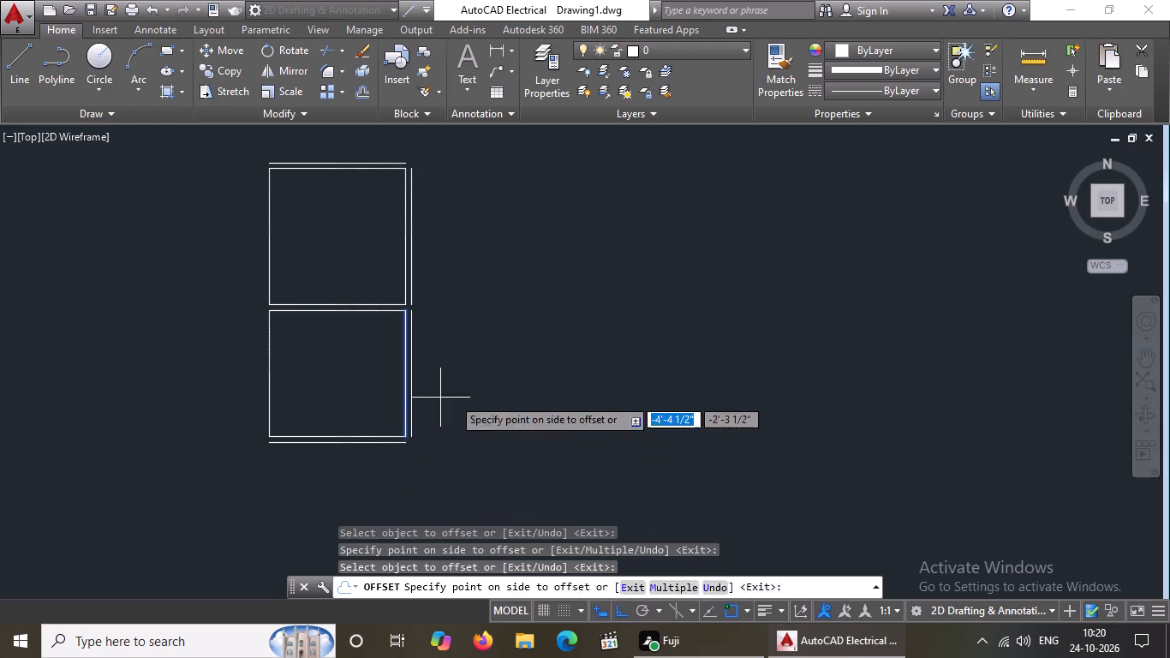
{"action": "left_click", "coordinate": [527, 404]}
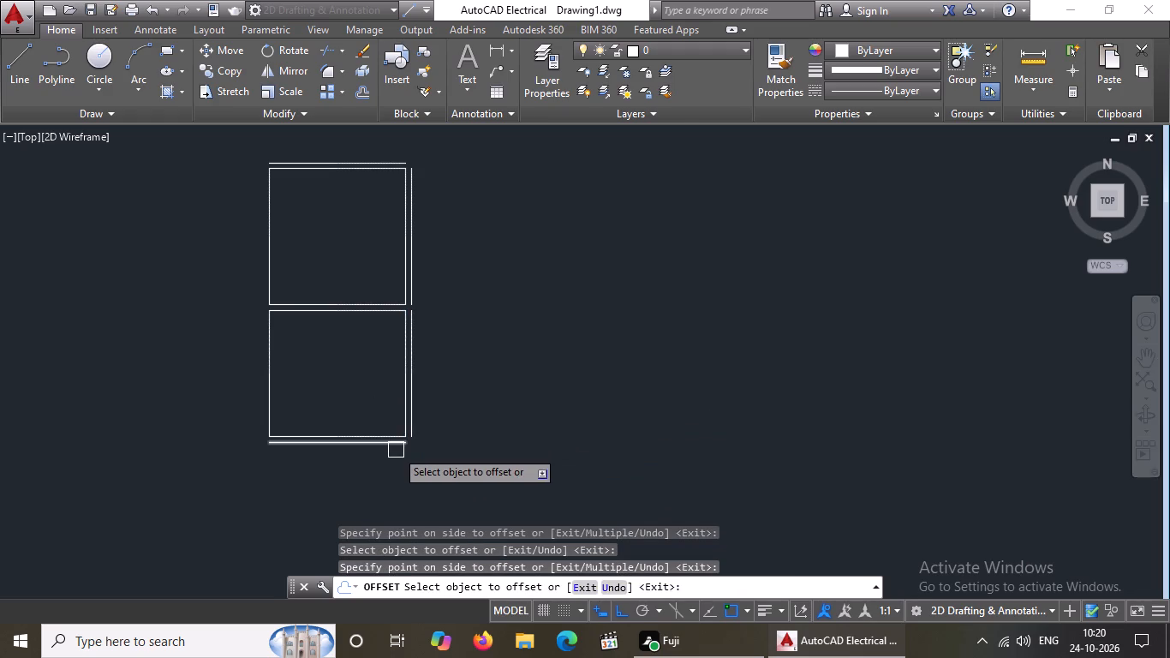
{"action": "key", "text": "Escape"}
Draw a third room below the second with lines 11'9.5" down, 12' across and 11'9.5" up, starting from the offset line's left end.
{"action": "key", "text": "l"}
{"action": "key", "text": "Return"}
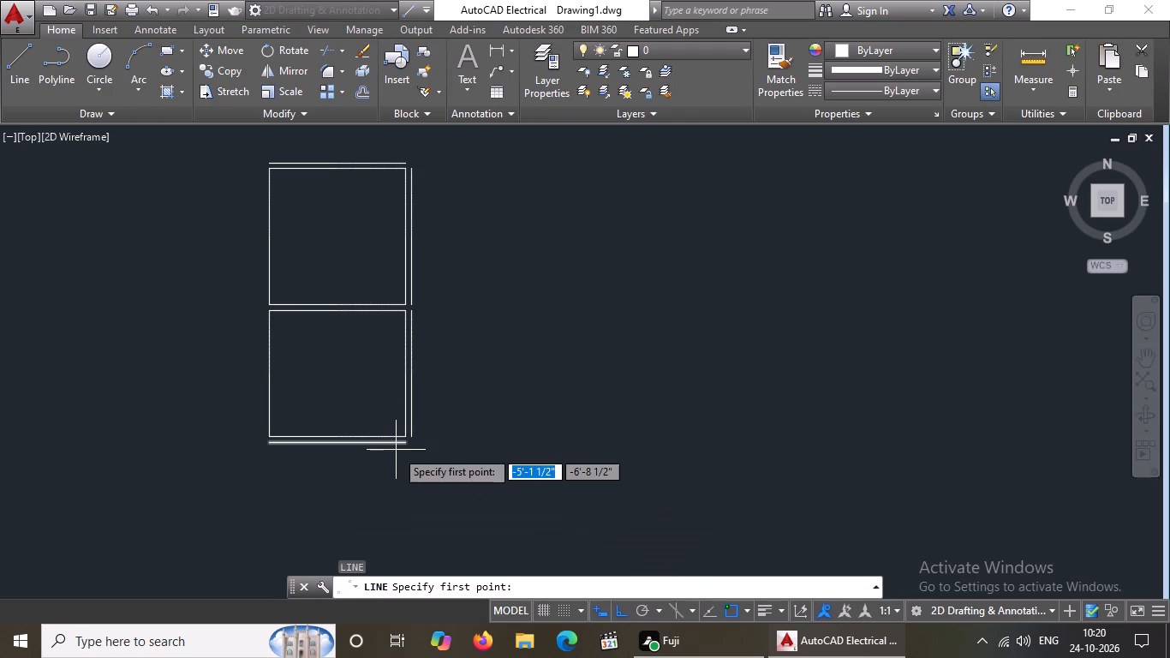
{"action": "scroll", "coordinate": [396, 450], "scroll_direction": "down", "scroll_amount": 3}
{"action": "middle_click_drag", "start_coordinate": [367, 513], "coordinate": [367, 428]}
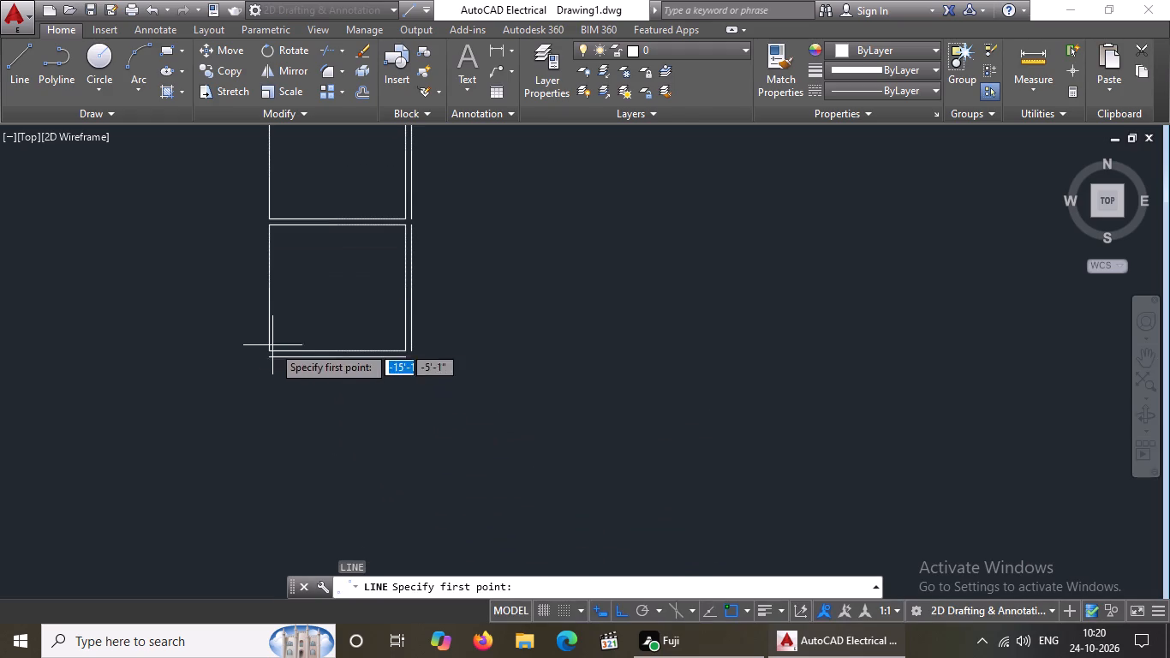
{"action": "left_click_drag", "start_coordinate": [267, 357], "coordinate": [265, 408]}
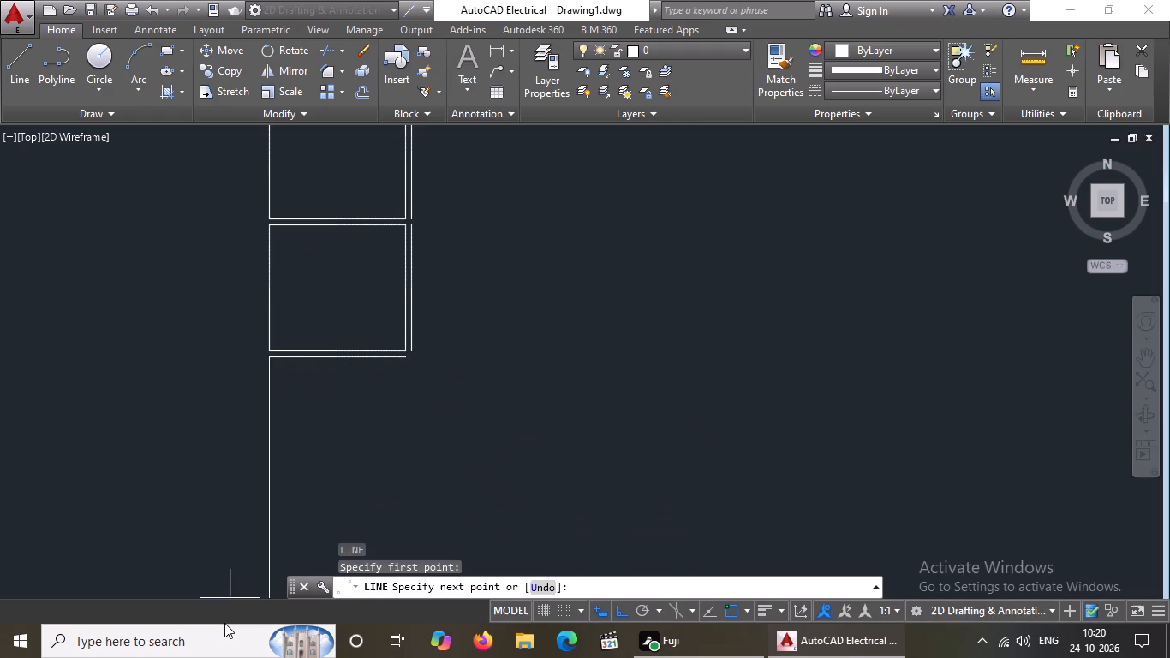
{"action": "type", "text": "11"}
{"action": "key", "text": "apostrophe"}
{"action": "type", "text": "9.5"}
{"action": "key", "text": "shift+quotedbl"}
{"action": "key", "text": "Return"}
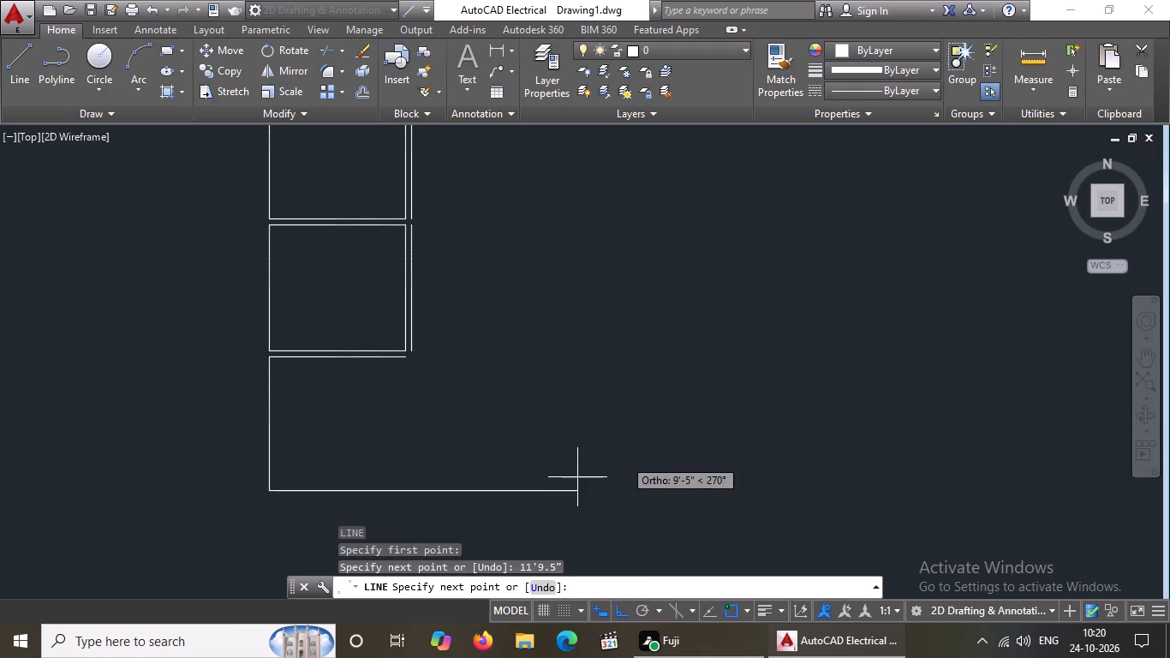
{"action": "type", "text": "12"}
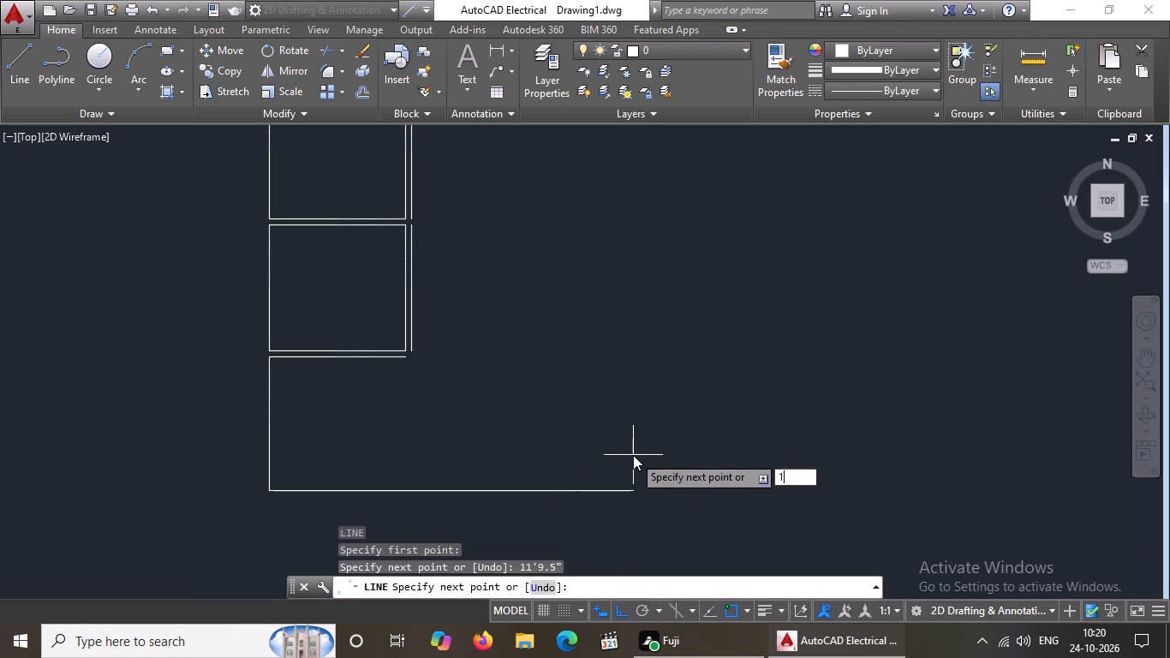
{"action": "key", "text": "apostrophe"}
{"action": "key", "text": "Return"}
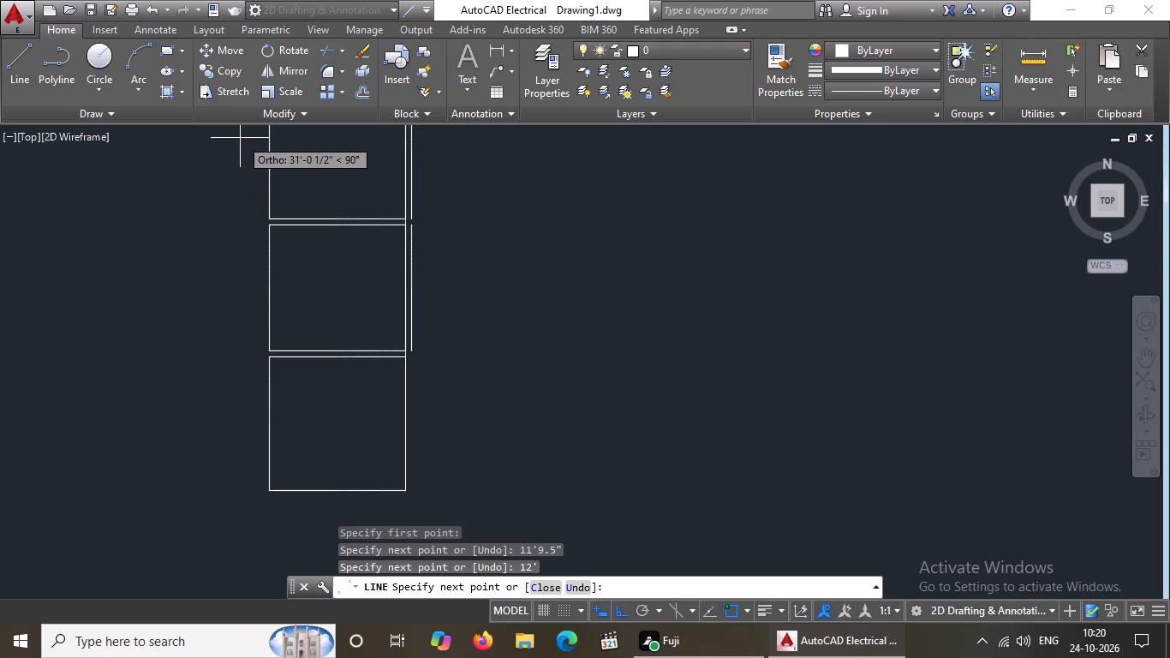
{"action": "type", "text": "11"}
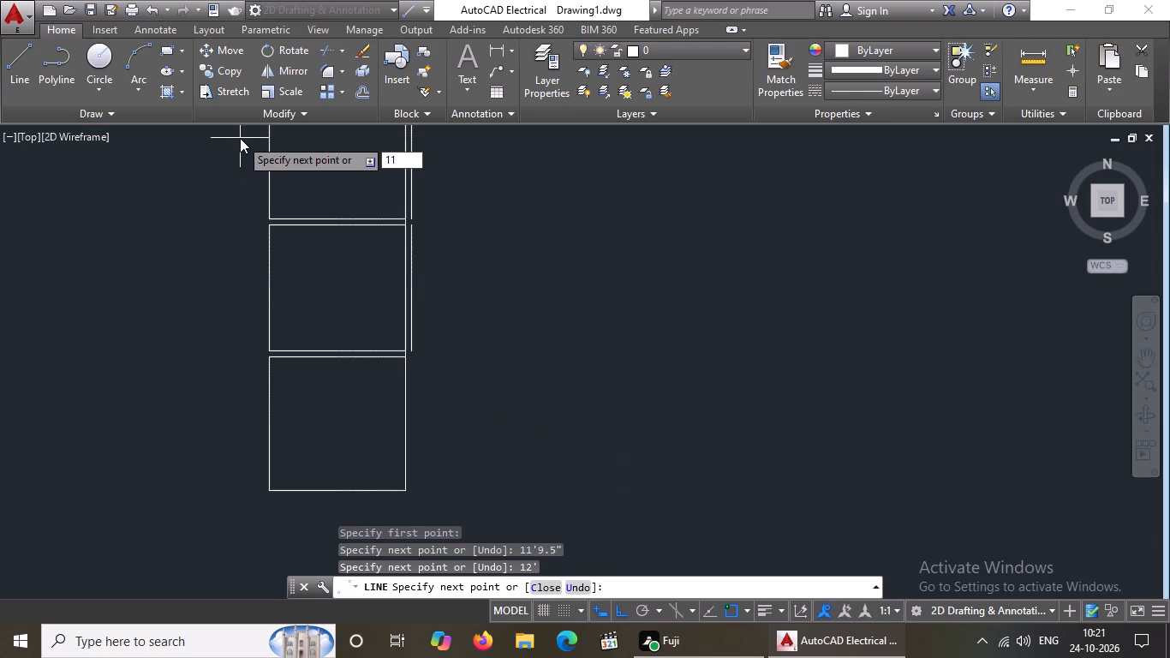
{"action": "key", "text": "apostrophe"}
{"action": "type", "text": "9.5\""}
{"action": "key", "text": "Return"}
{"action": "key", "text": "Return"}
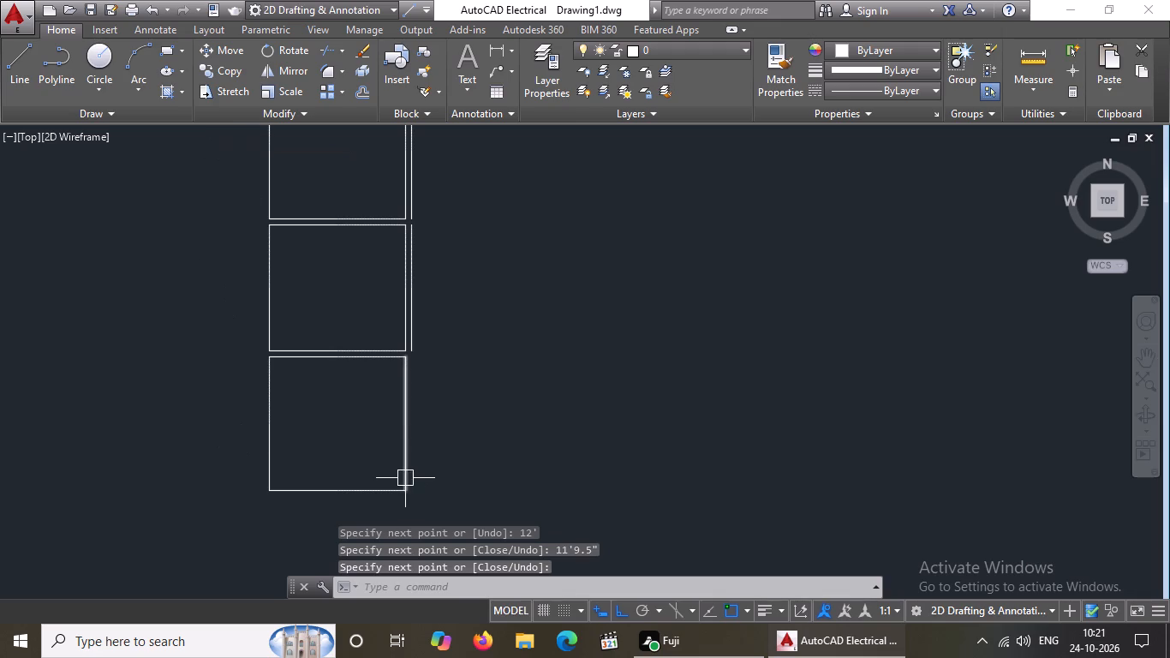
{"action": "key", "text": "Escape"}
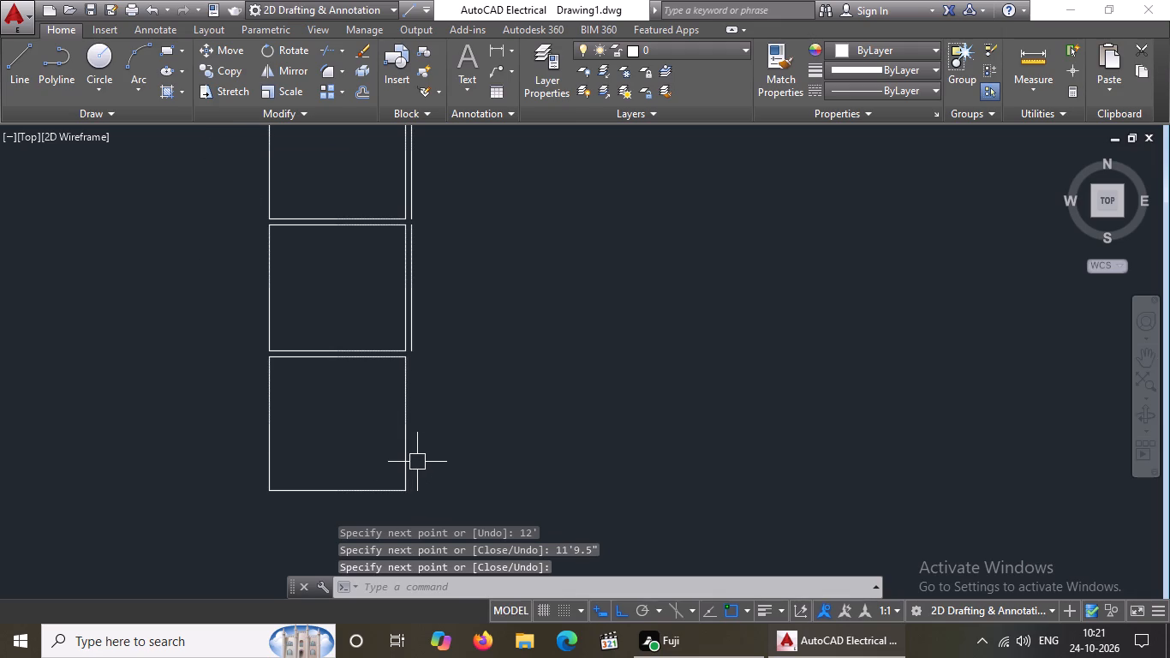
Offset the third room's right side outward by 6".
{"action": "key", "text": "o"}
{"action": "key", "text": "Return"}
{"action": "type", "text": "6\""}
{"action": "key", "text": "Return"}
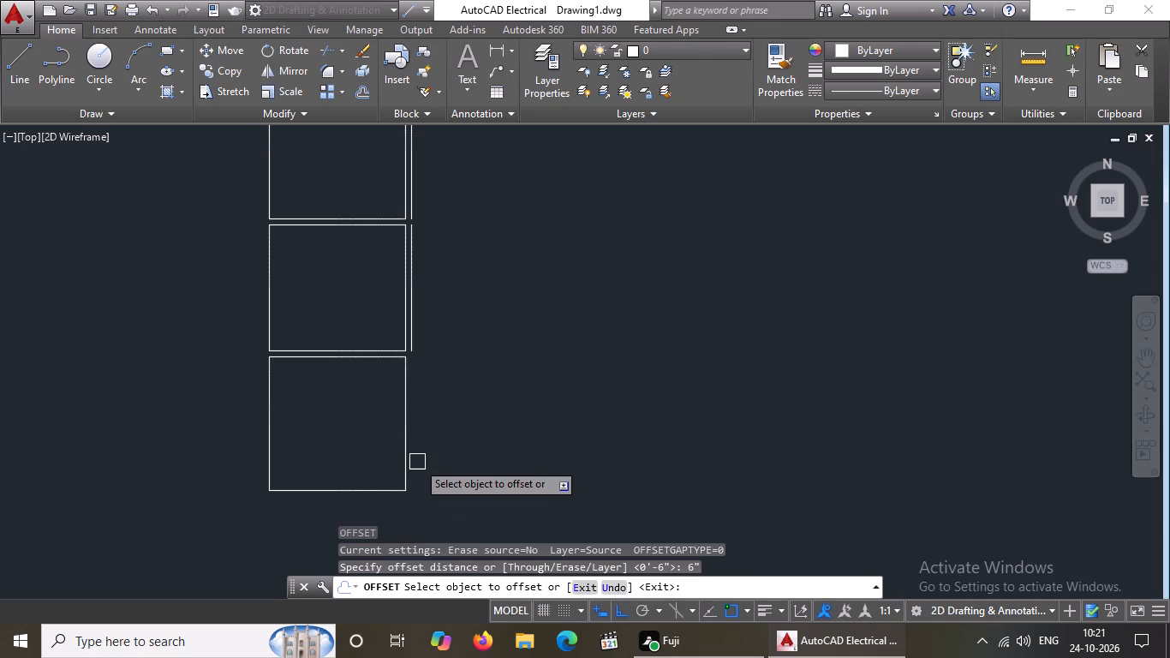
{"action": "left_click", "coordinate": [407, 445]}
{"action": "left_click", "coordinate": [462, 434]}
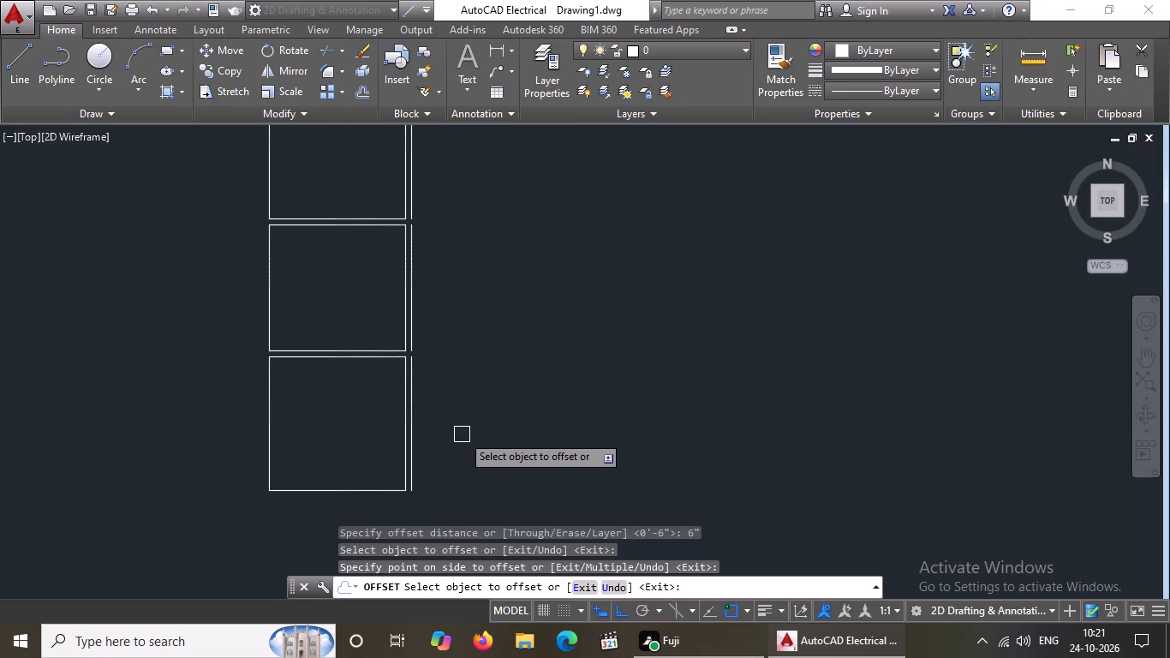
{"action": "key", "text": "Escape"}
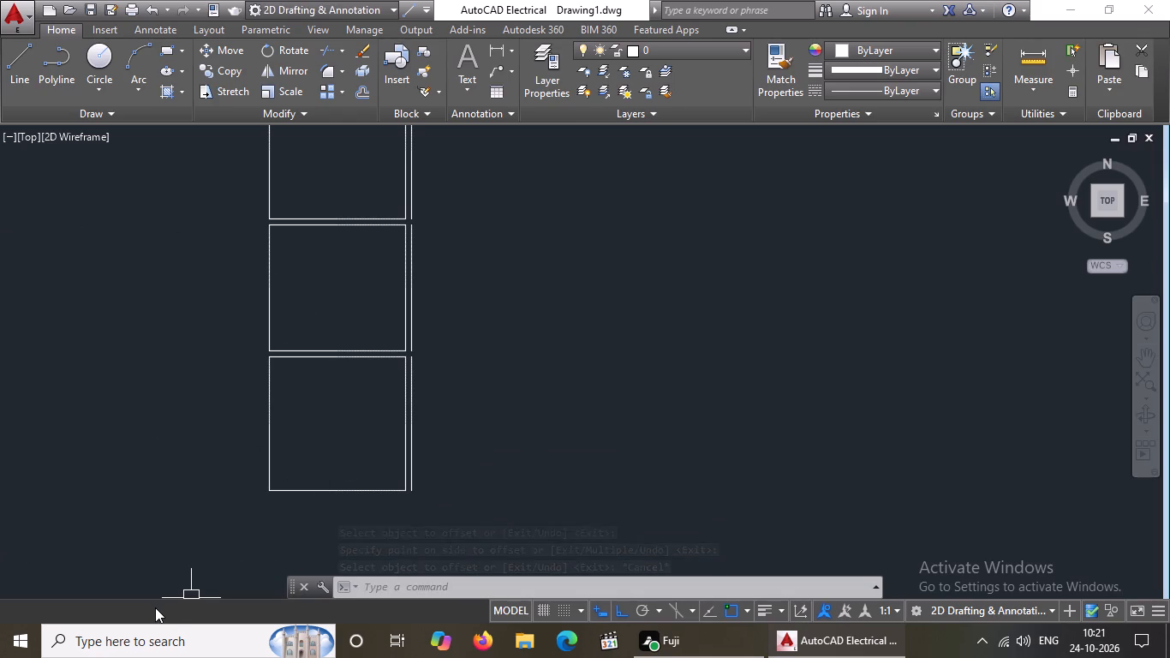
Draw an adjoining room with lines 14'1.5" right, 7' up and 14'1.5" left, starting from the lower end of the third room's offset line.
{"action": "left_click", "coordinate": [5, 75]}
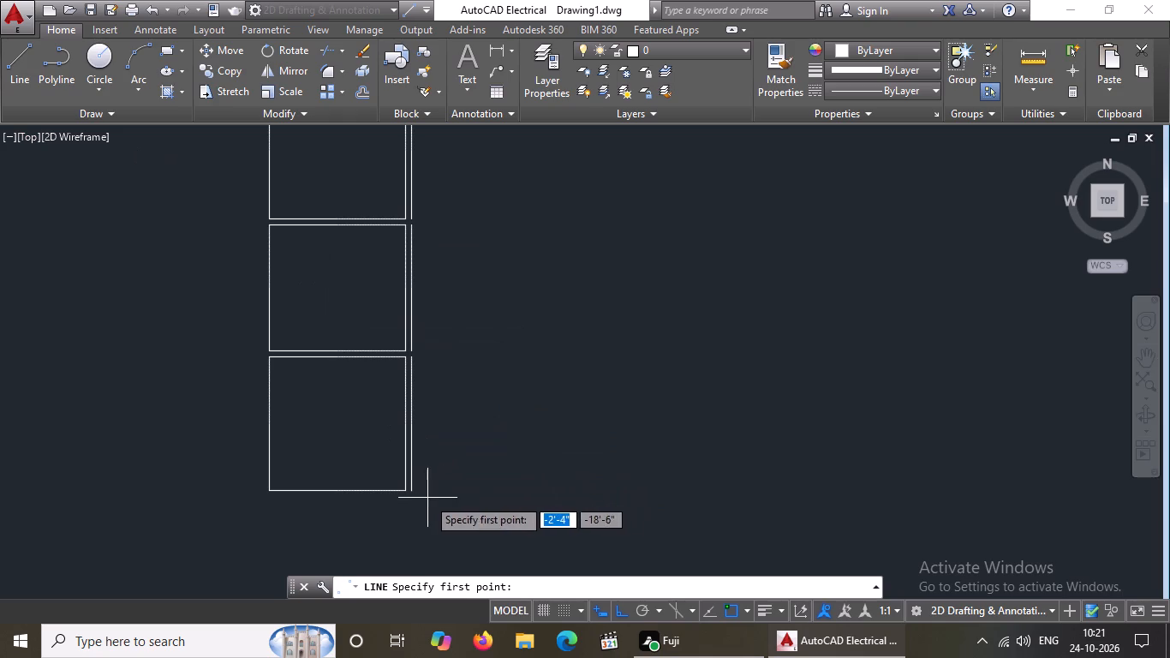
{"action": "left_click_drag", "start_coordinate": [411, 490], "coordinate": [693, 494]}
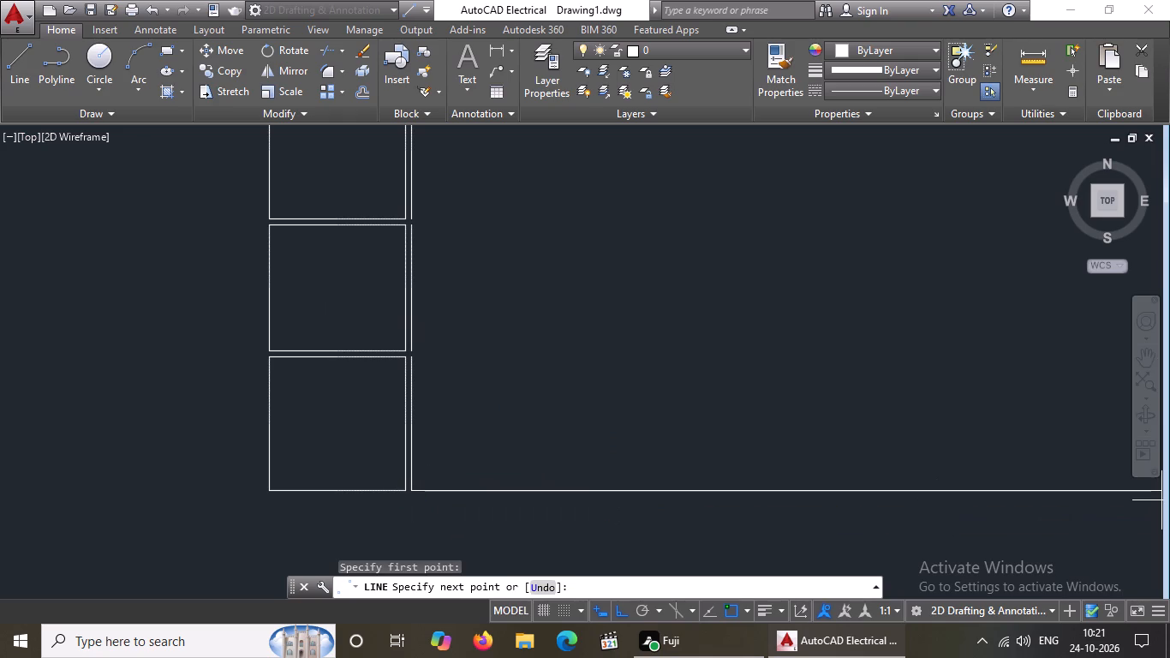
{"action": "type", "text": "14'"}
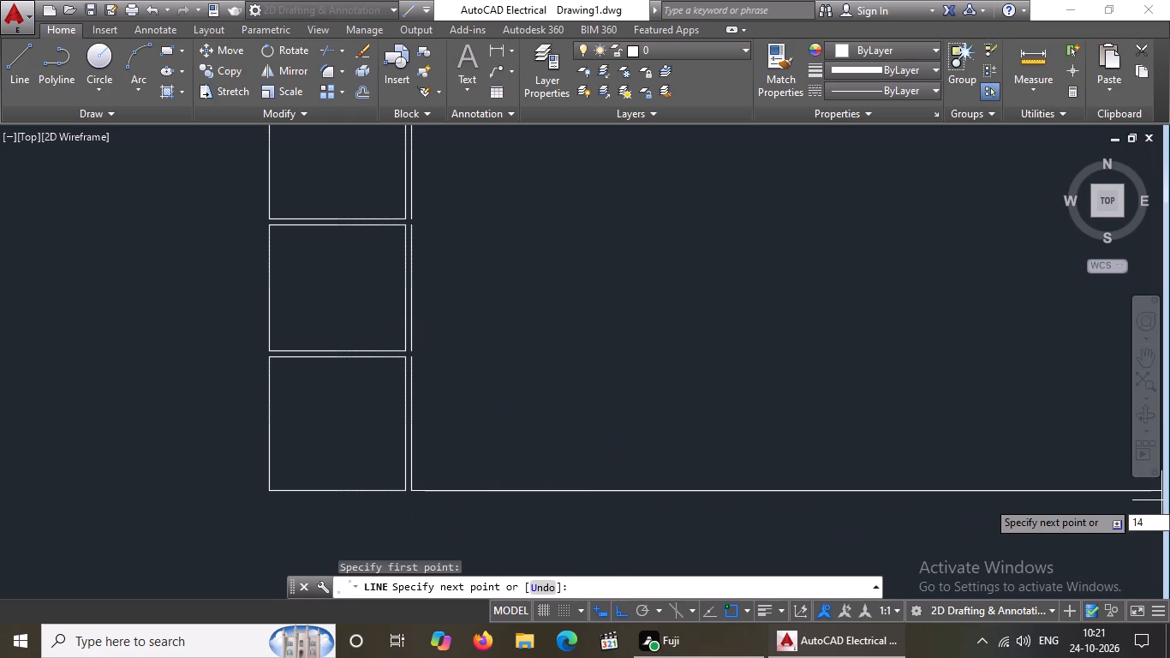
{"action": "type", "text": "1.5\""}
{"action": "key", "text": "Return"}
{"action": "key", "text": "backslash"}
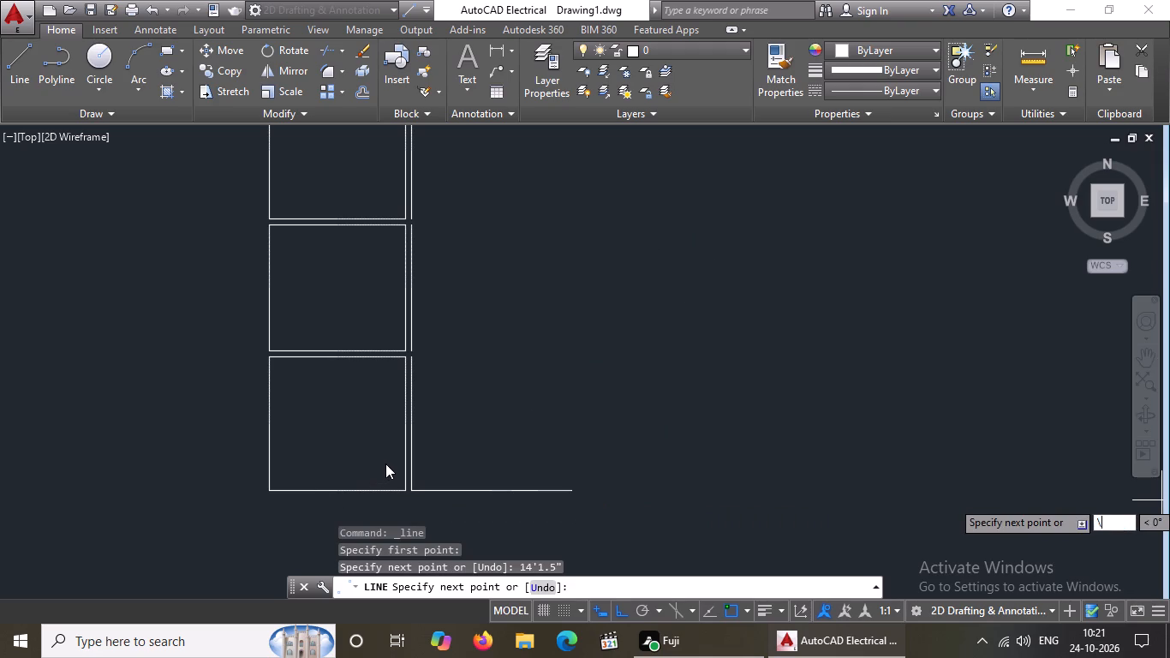
{"action": "left_click", "coordinate": [2, 68]}
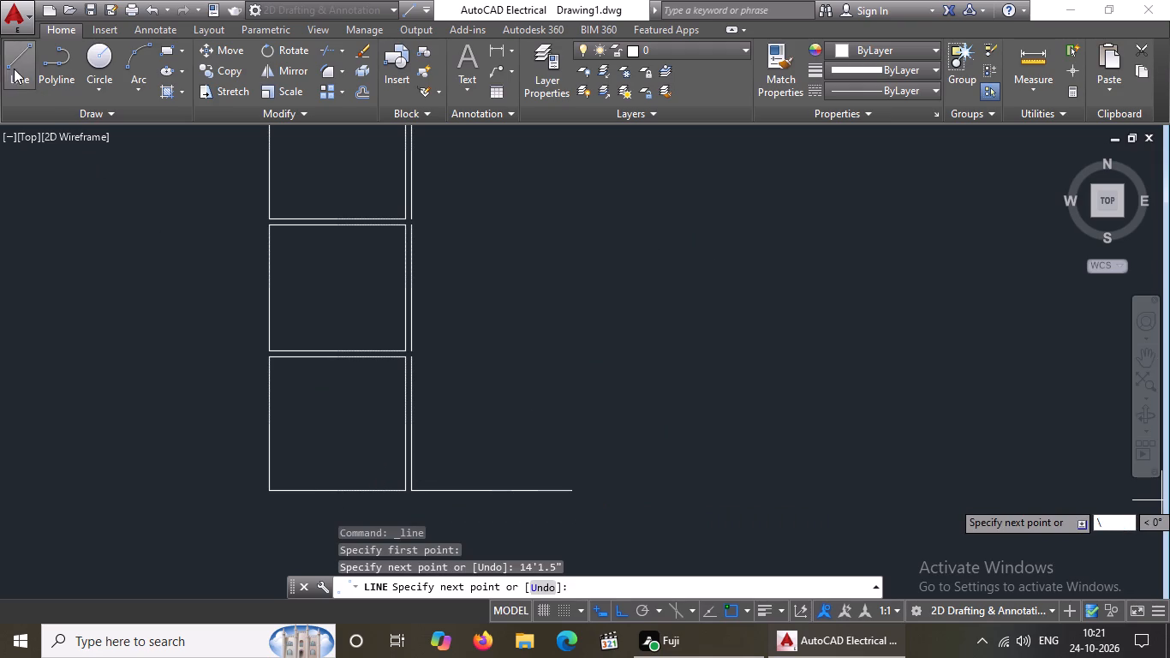
{"action": "left_click_drag", "start_coordinate": [14, 69], "coordinate": [34, 93]}
{"action": "left_click_drag", "start_coordinate": [576, 489], "coordinate": [582, 468]}
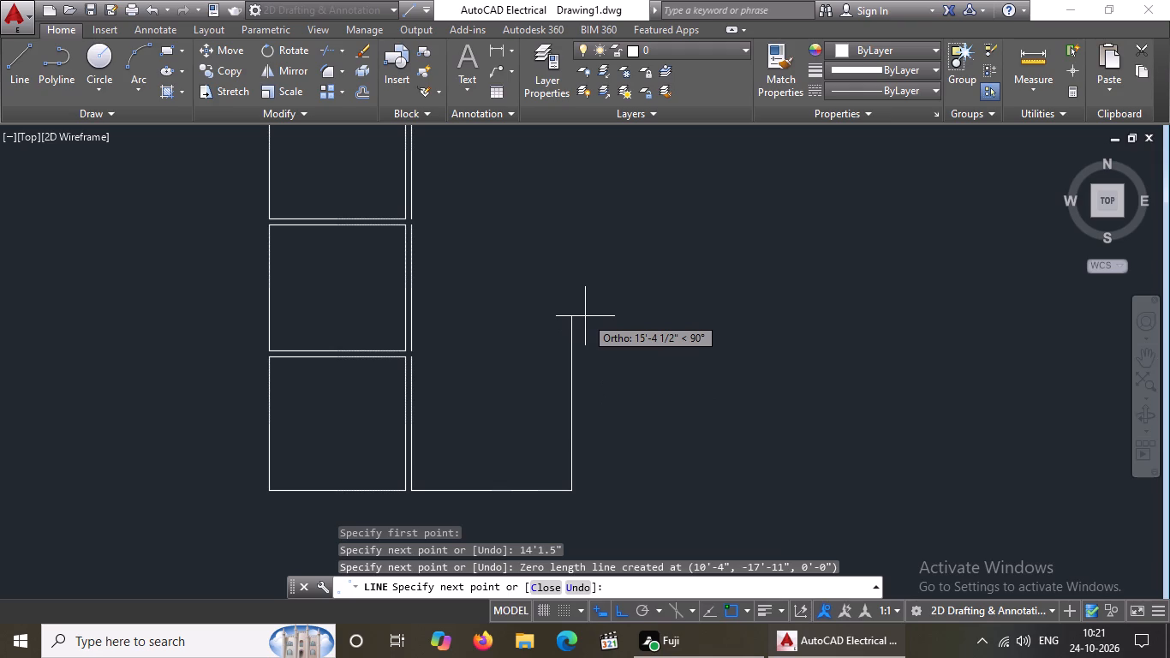
{"action": "type", "text": "7'"}
{"action": "key", "text": "Return"}
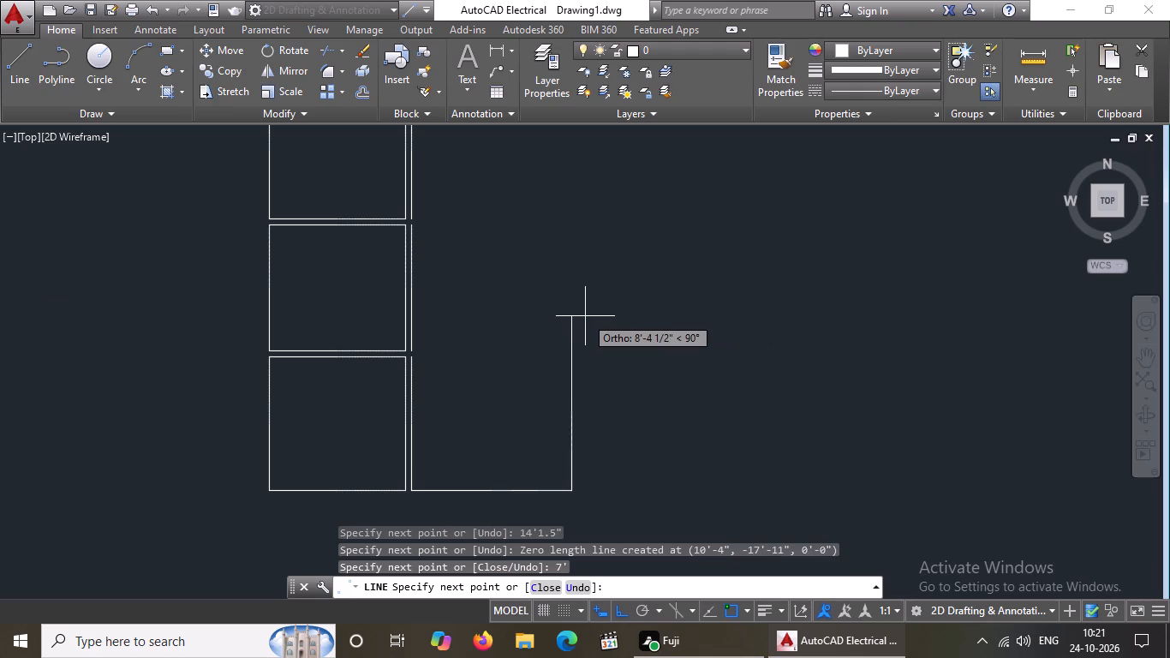
{"action": "type", "text": "14"}
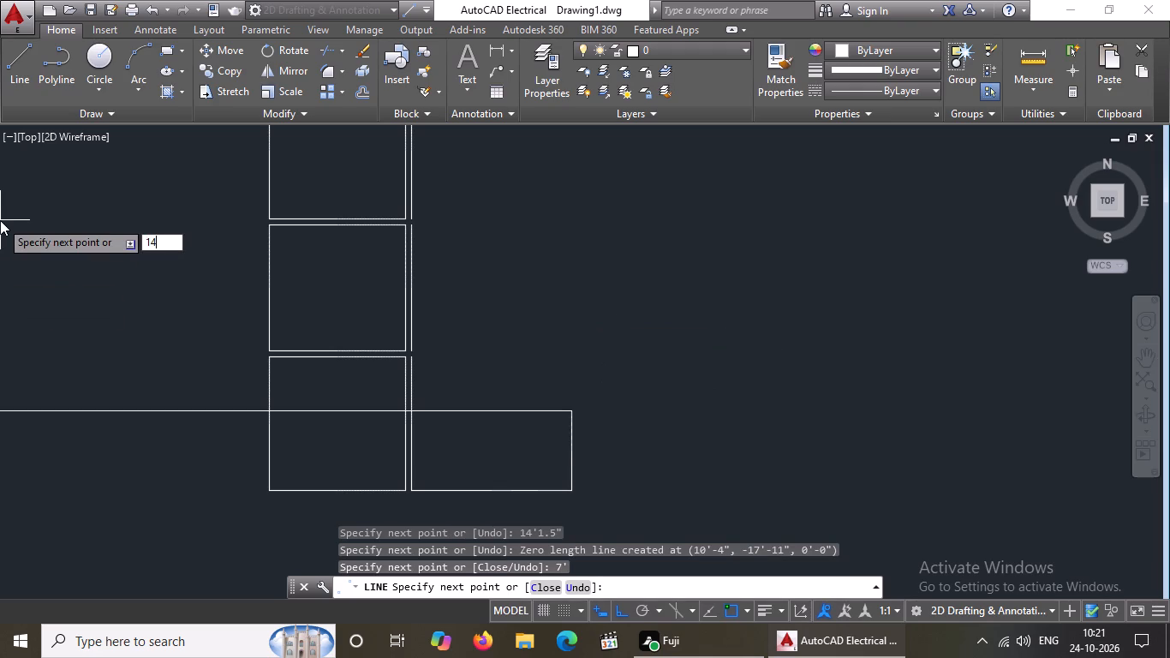
{"action": "type", "text": "'1.5\""}
{"action": "key", "text": "Return"}
{"action": "key", "text": "Return"}
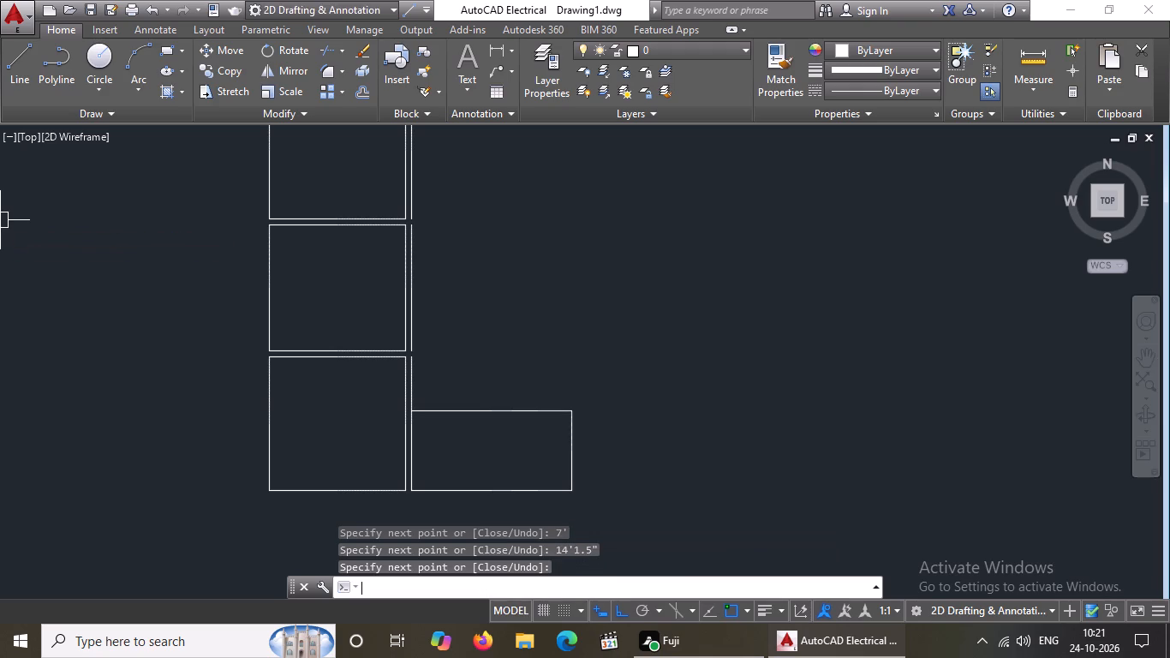
{"action": "key", "text": "Escape"}
Offset the adjoining room's top side upward by 6".
{"action": "key", "text": "o"}
{"action": "key", "text": "Return"}
{"action": "type", "text": "6\""}
{"action": "key", "text": "Return"}
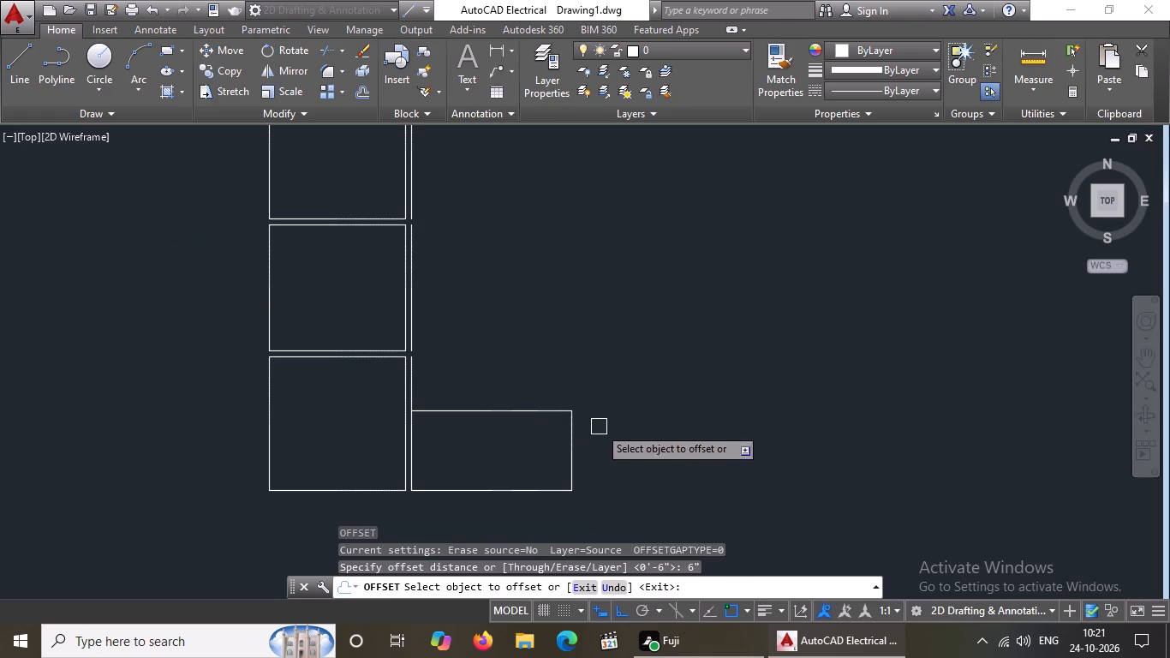
{"action": "left_click", "coordinate": [512, 415]}
{"action": "left_click", "coordinate": [516, 391]}
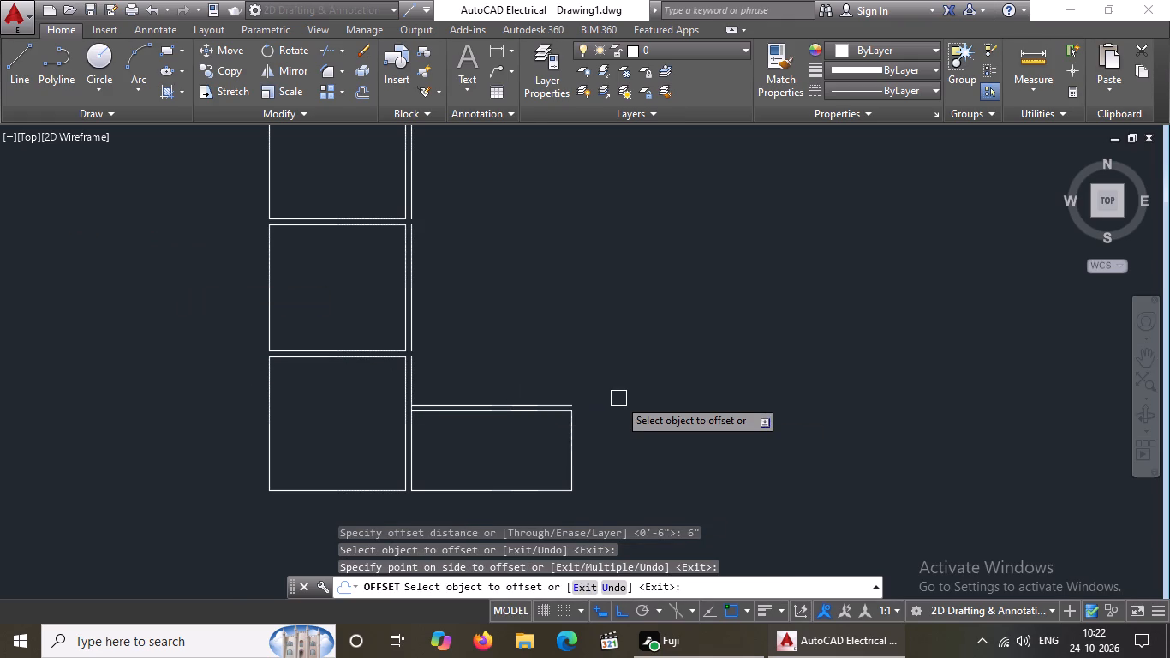
{"action": "key", "text": "Escape"}
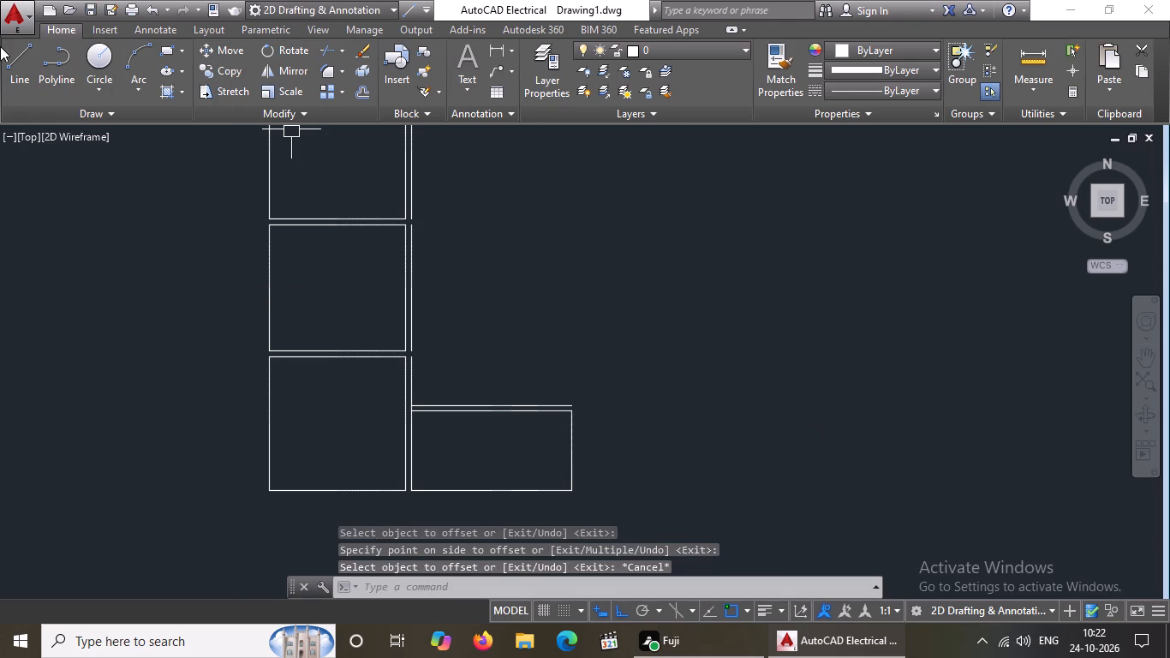
Draw a small room above with lines 3'6" up, 4' left and 3'6" down, starting from the new offset line's right end.
{"action": "left_click_drag", "start_coordinate": [18, 52], "coordinate": [33, 67]}
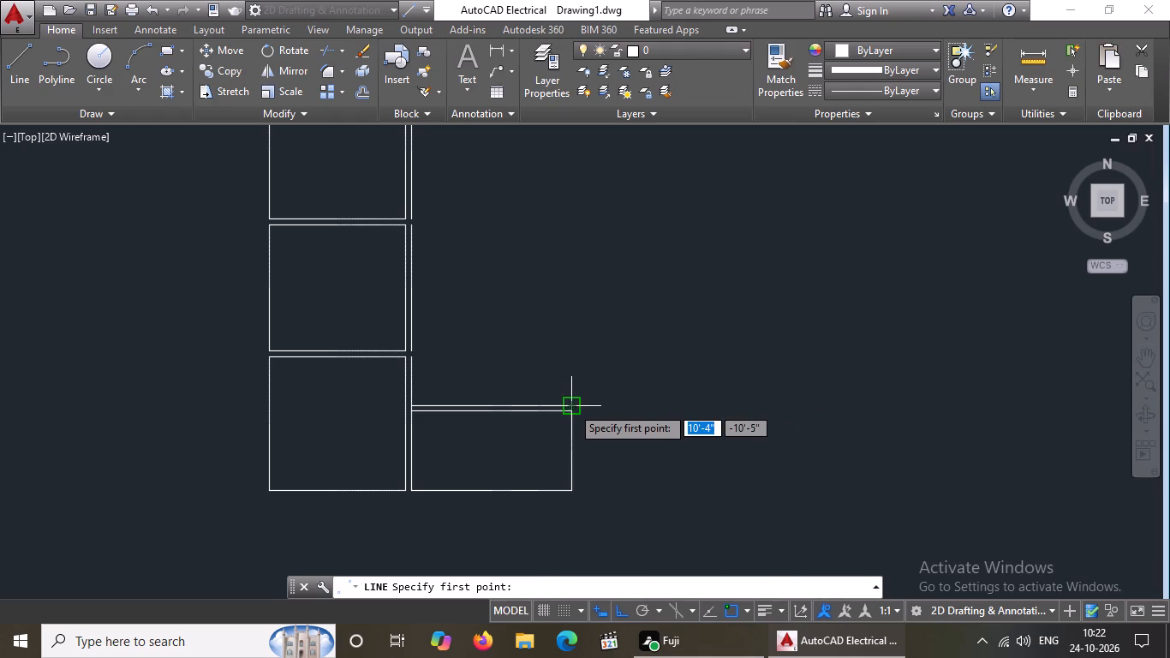
{"action": "left_click_drag", "start_coordinate": [571, 406], "coordinate": [576, 370]}
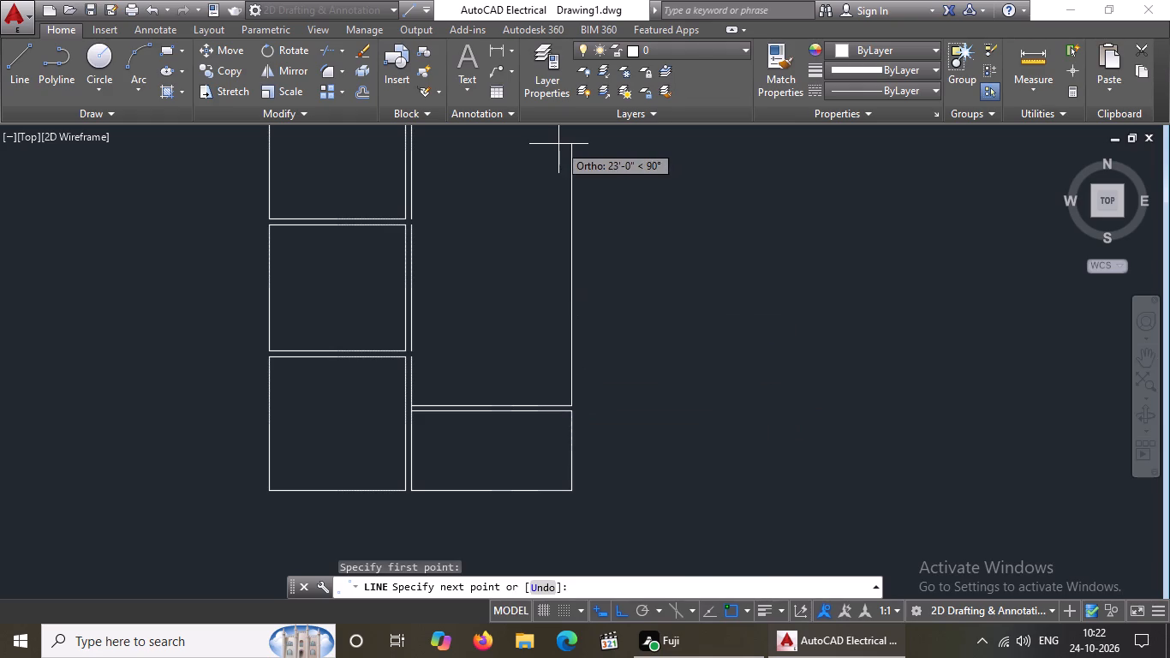
{"action": "key", "text": "3"}
{"action": "type", "text": "'6\""}
{"action": "key", "text": "Return"}
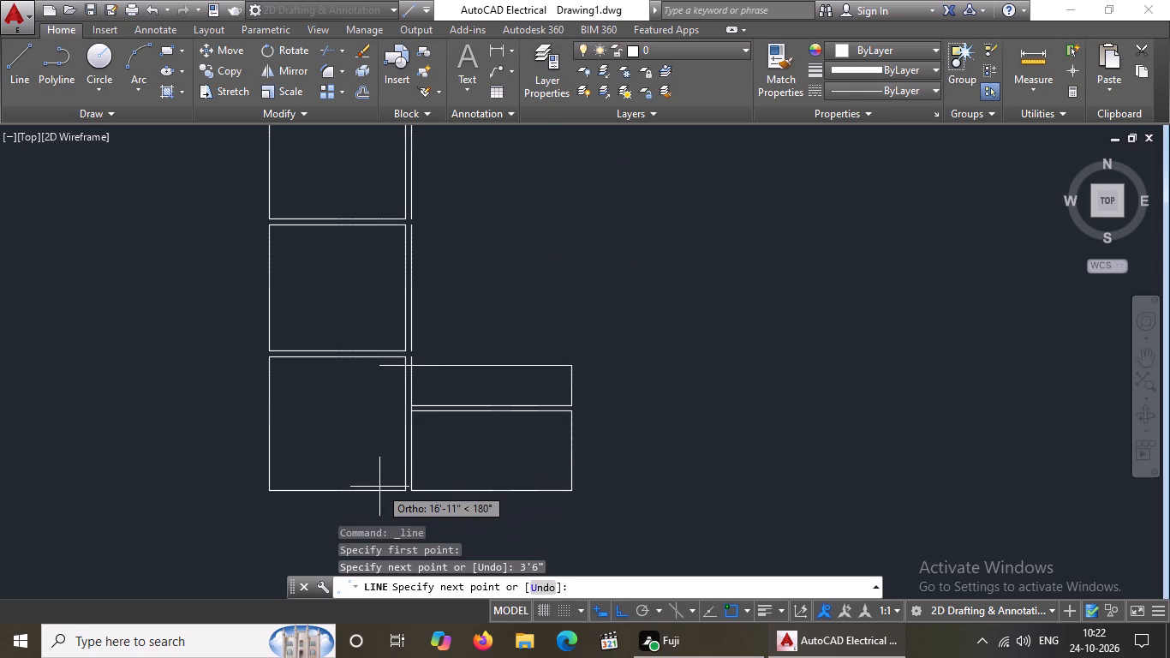
{"action": "type", "text": "4'"}
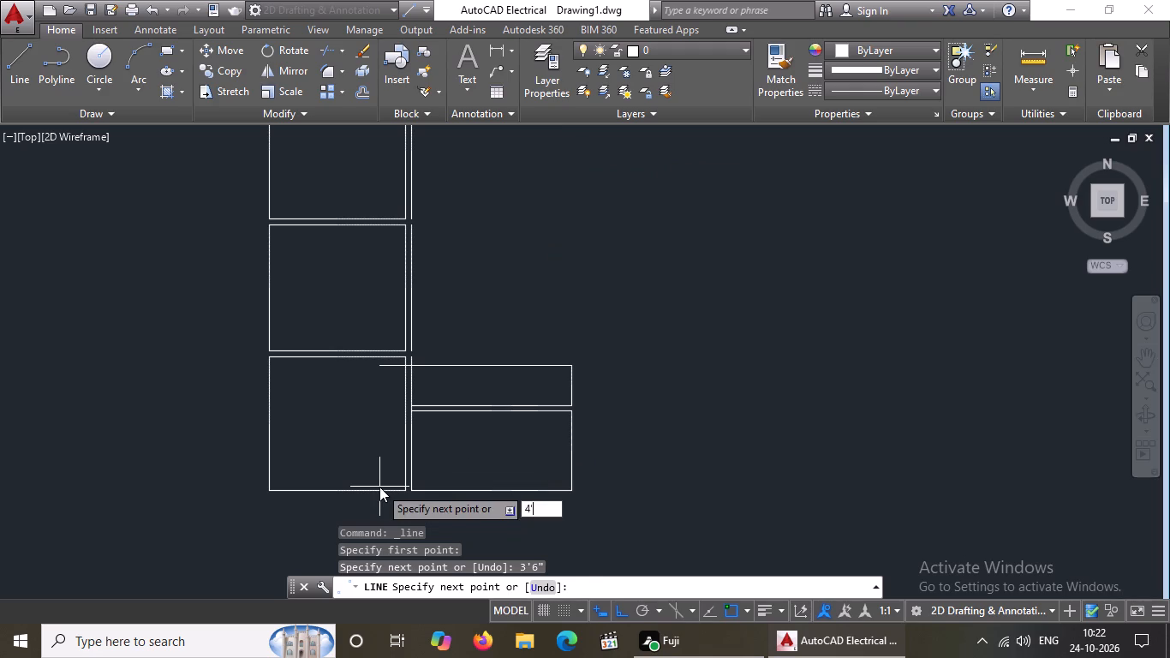
{"action": "key", "text": "Return"}
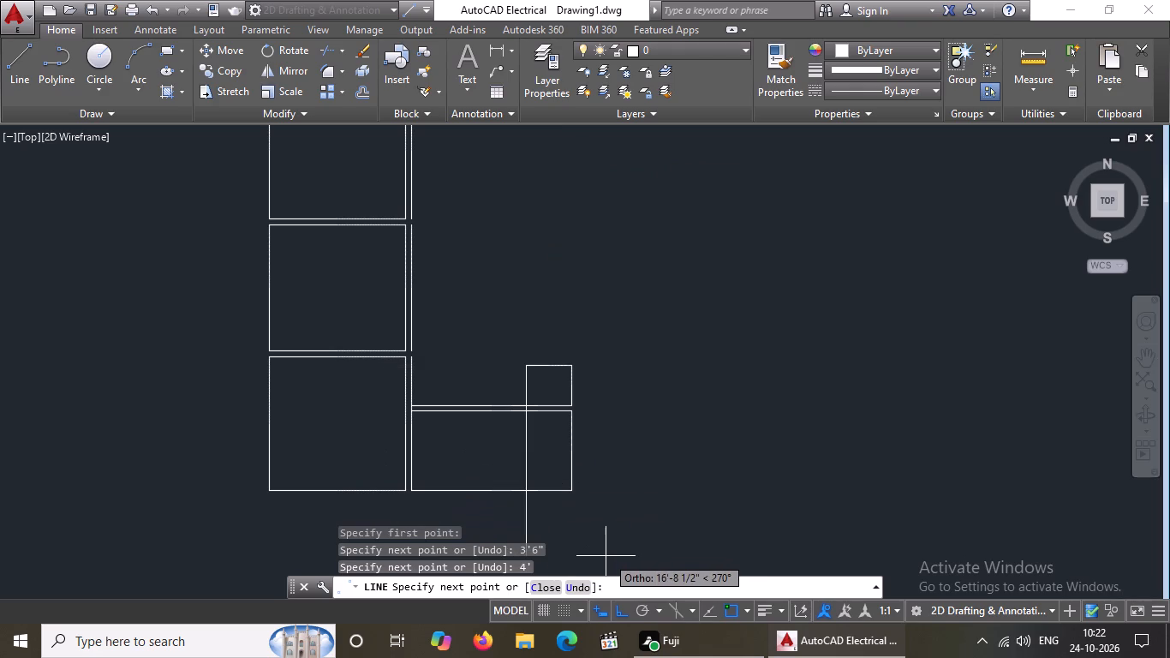
{"action": "type", "text": "3'6\""}
{"action": "key", "text": "Return"}
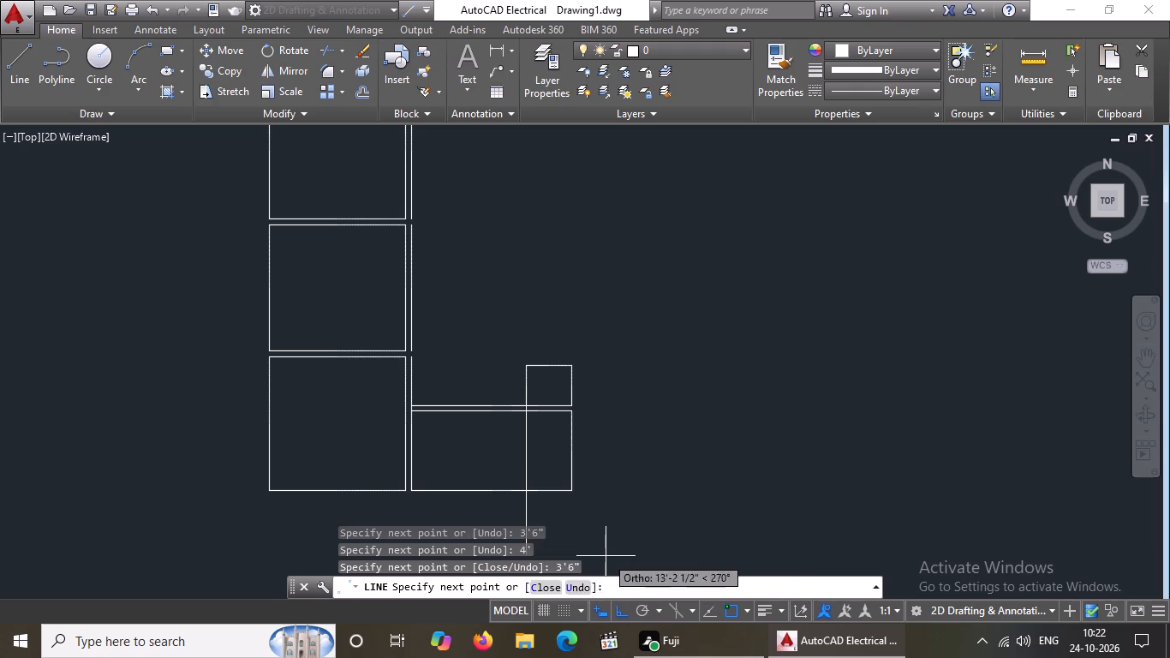
{"action": "key", "text": "Return"}
{"action": "key", "text": "Escape"}
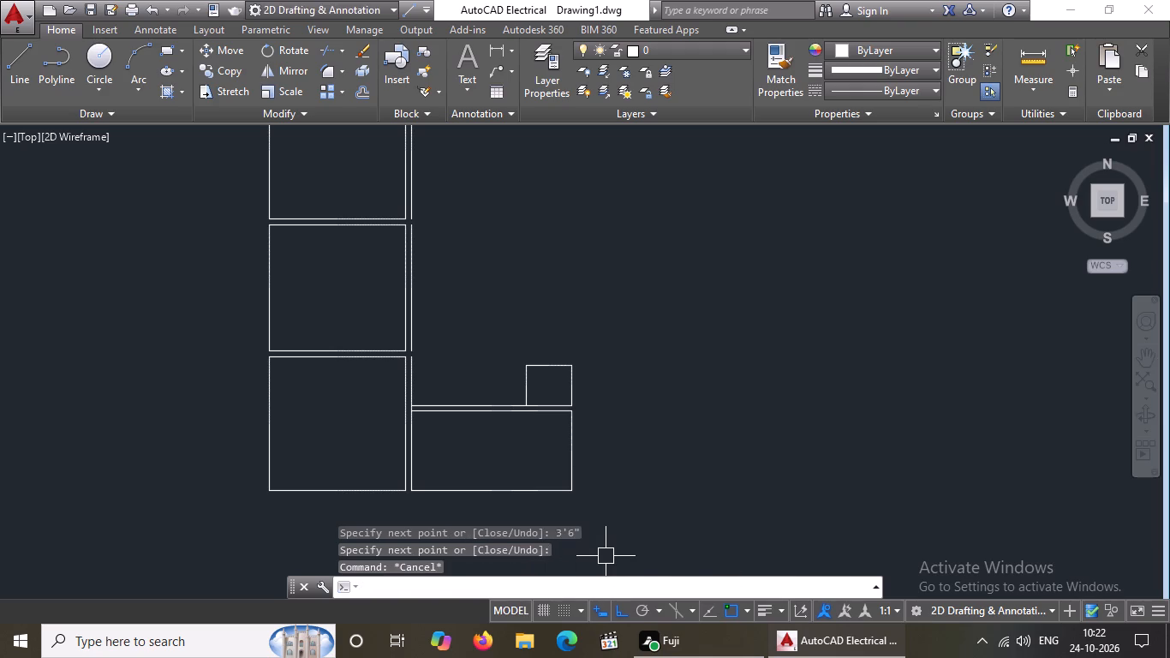
Offset the small room's top and left sides outward by 6".
{"action": "key", "text": "o"}
{"action": "key", "text": "Return"}
{"action": "type", "text": "6\""}
{"action": "key", "text": "Return"}
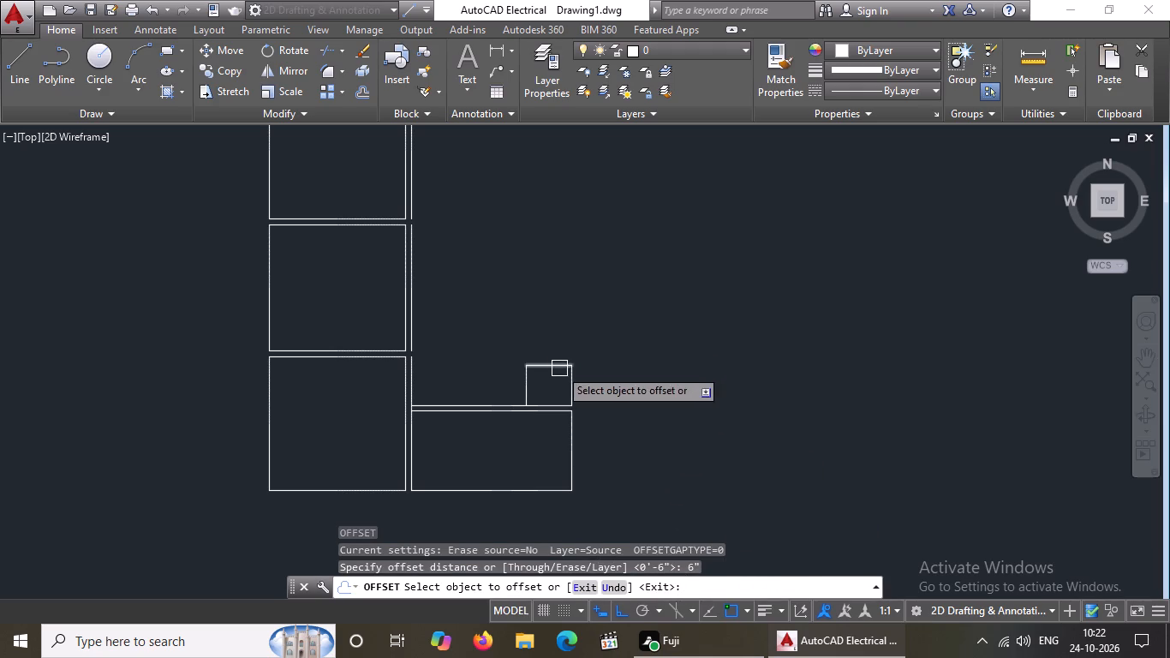
{"action": "left_click_drag", "start_coordinate": [558, 364], "coordinate": [559, 349]}
{"action": "left_click", "coordinate": [562, 320]}
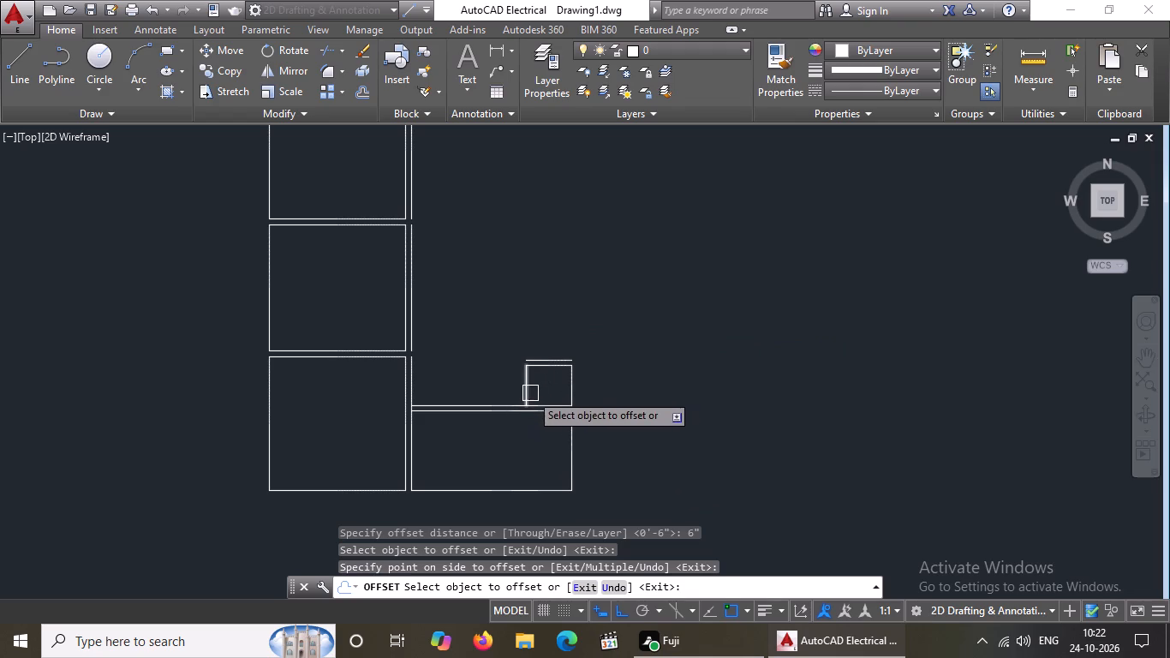
{"action": "left_click", "coordinate": [530, 392]}
{"action": "left_click", "coordinate": [499, 394]}
{"action": "key", "text": "Escape"}
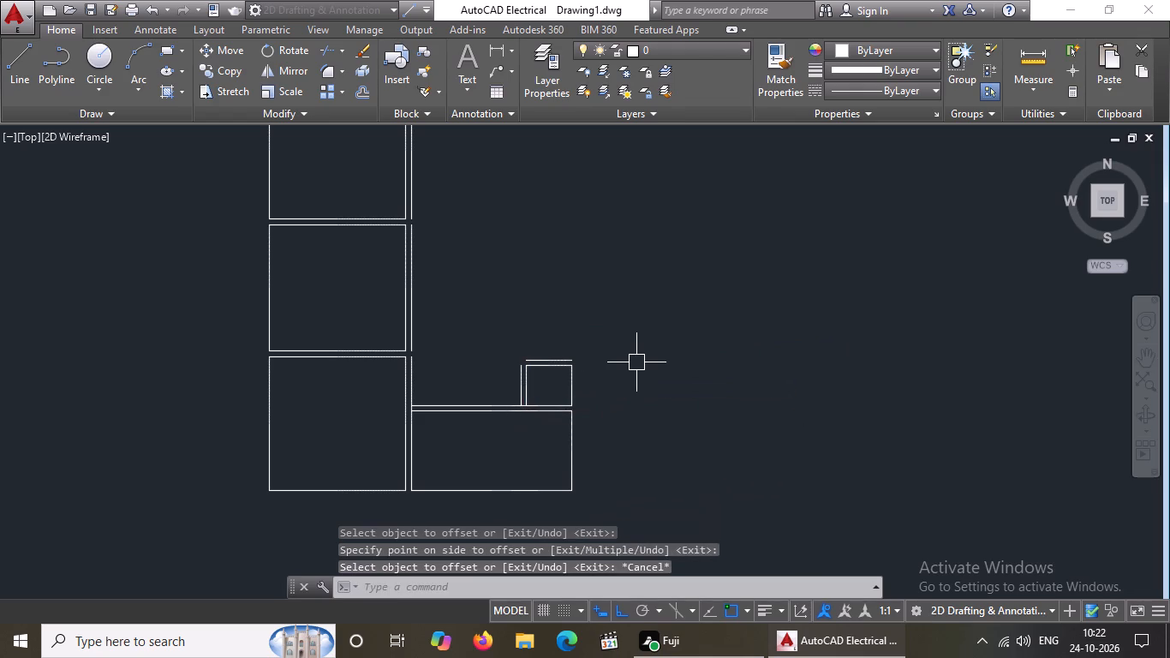
Draw lines 5'1" up and 8' left, starting from the right end of the small room's top offset line.
{"action": "key", "text": "l"}
{"action": "key", "text": "Return"}
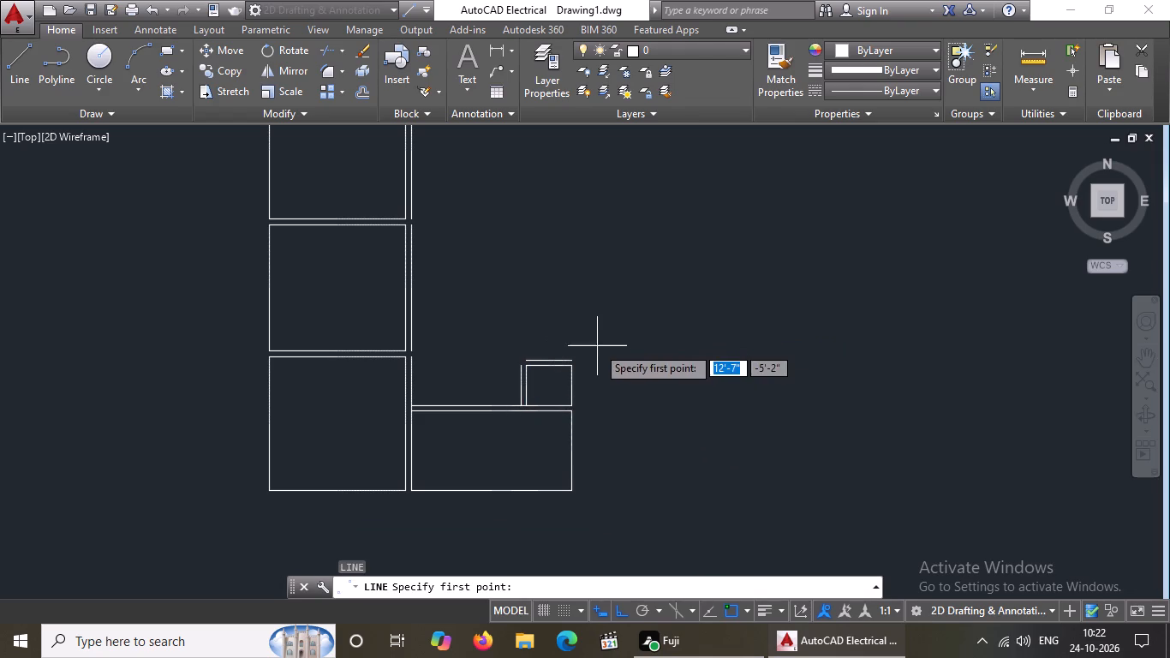
{"action": "left_click_drag", "start_coordinate": [571, 362], "coordinate": [570, 326]}
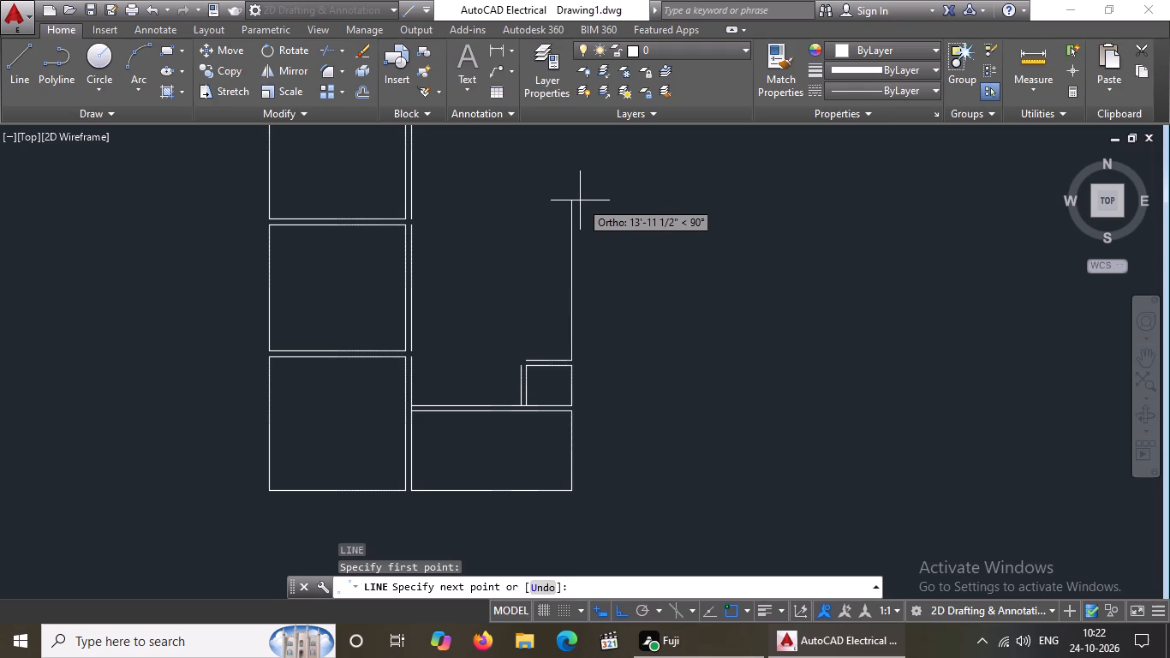
{"action": "type", "text": "5'"}
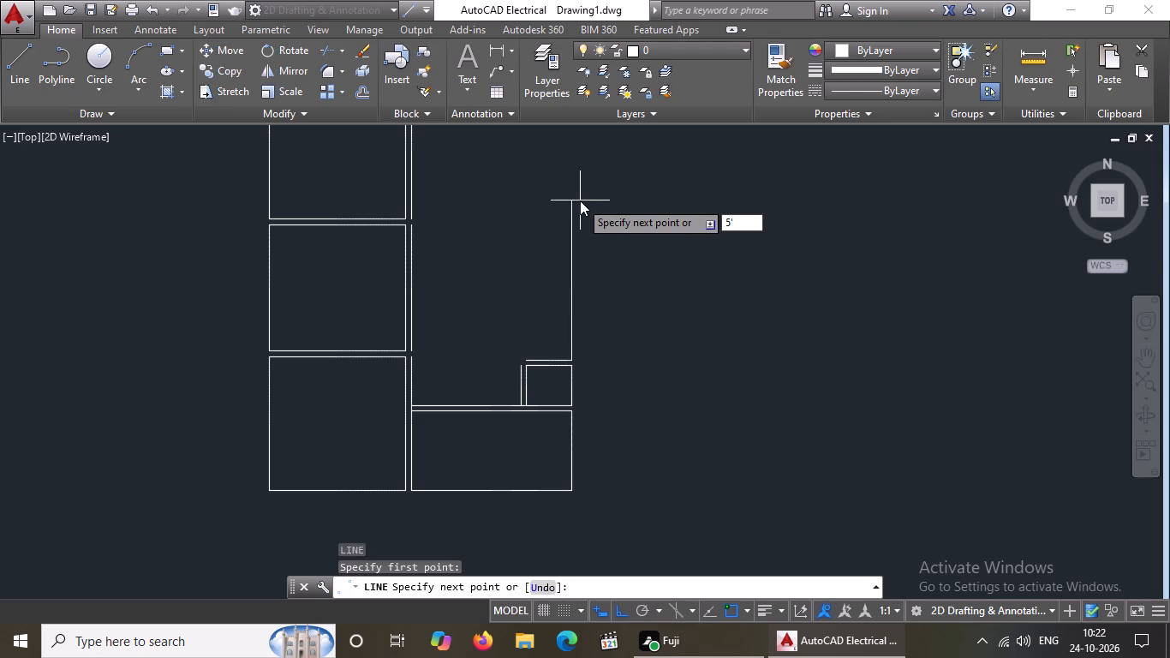
{"action": "key", "text": "1"}
{"action": "key", "text": "shift+quotedbl"}
{"action": "key", "text": "Return"}
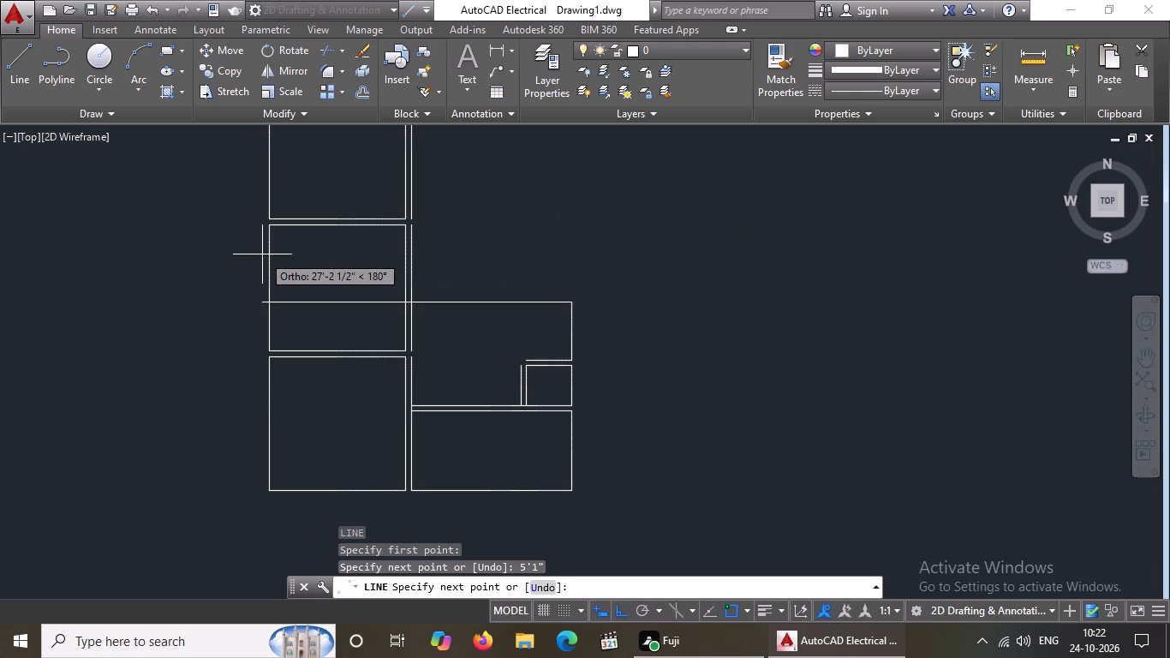
{"action": "type", "text": "8'"}
{"action": "key", "text": "Return"}
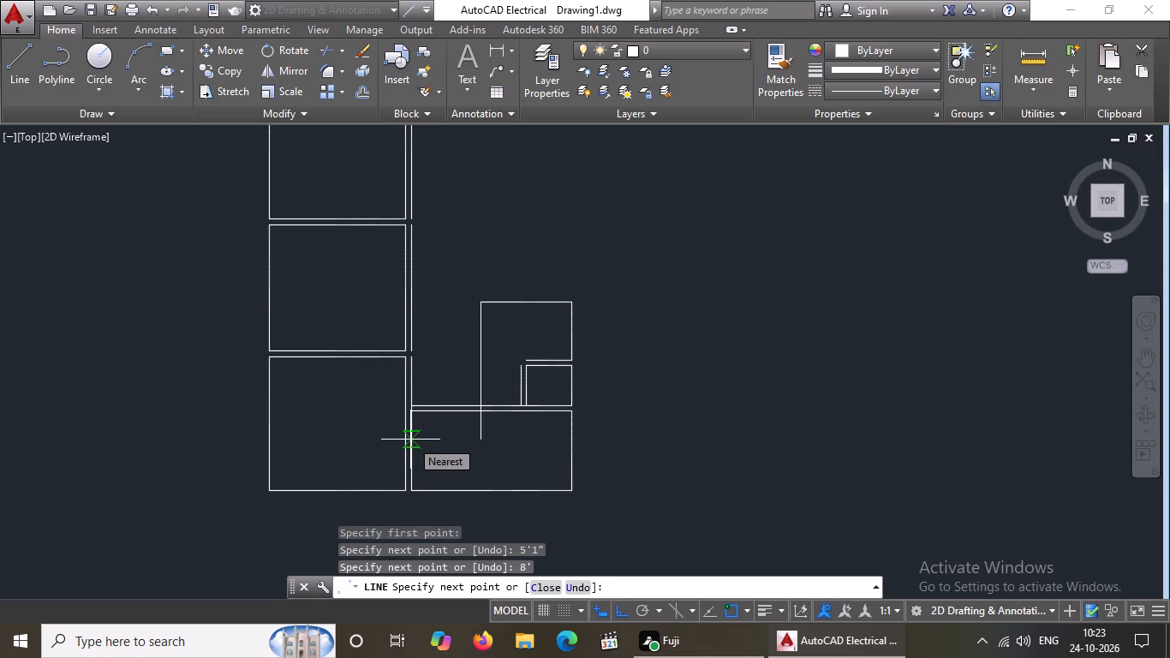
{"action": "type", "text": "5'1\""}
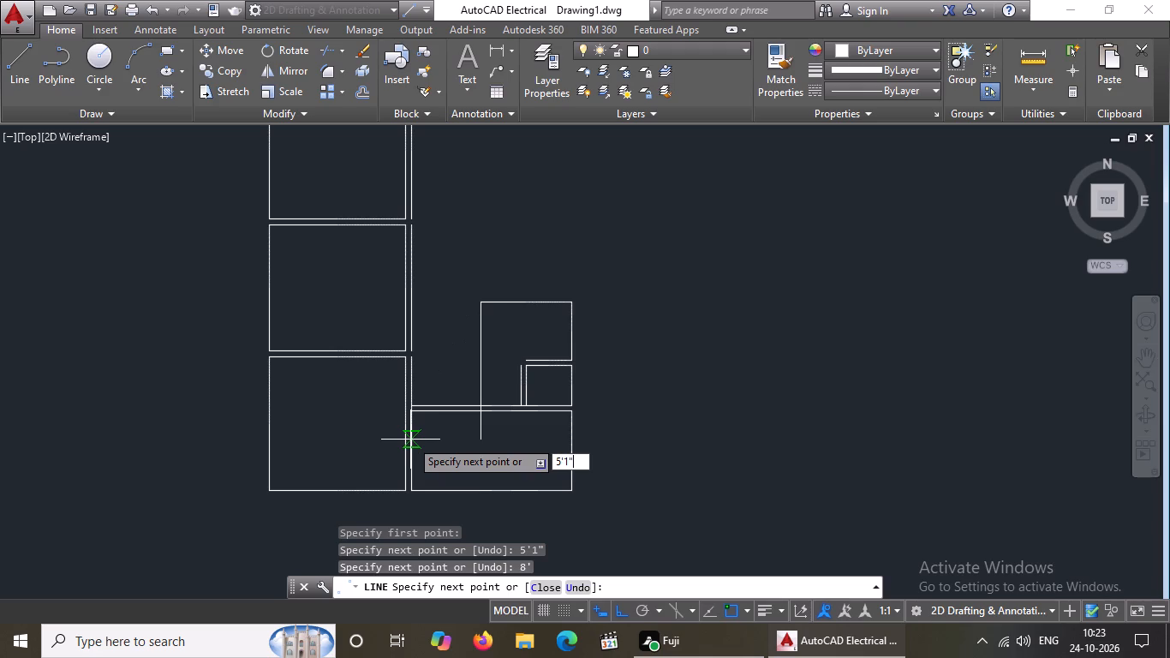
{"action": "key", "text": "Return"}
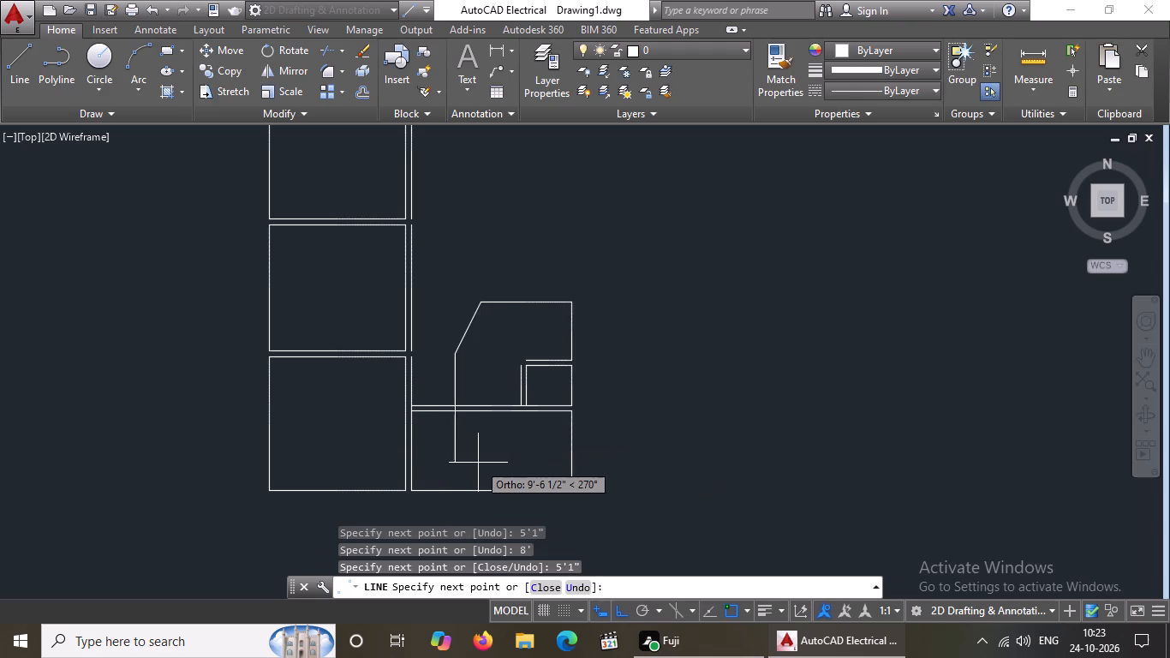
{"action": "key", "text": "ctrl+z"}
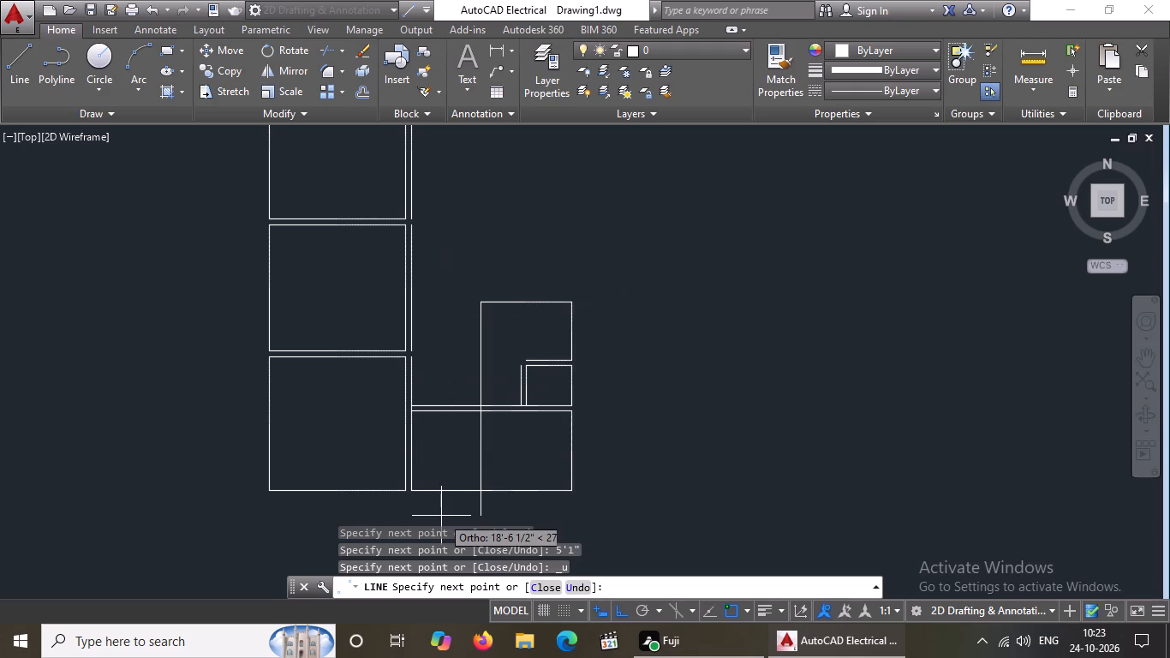
Close the room above the small one by continuing its outline 5'1" down and 8' right.
{"action": "type", "text": "5'1\""}
{"action": "key", "text": "Return"}
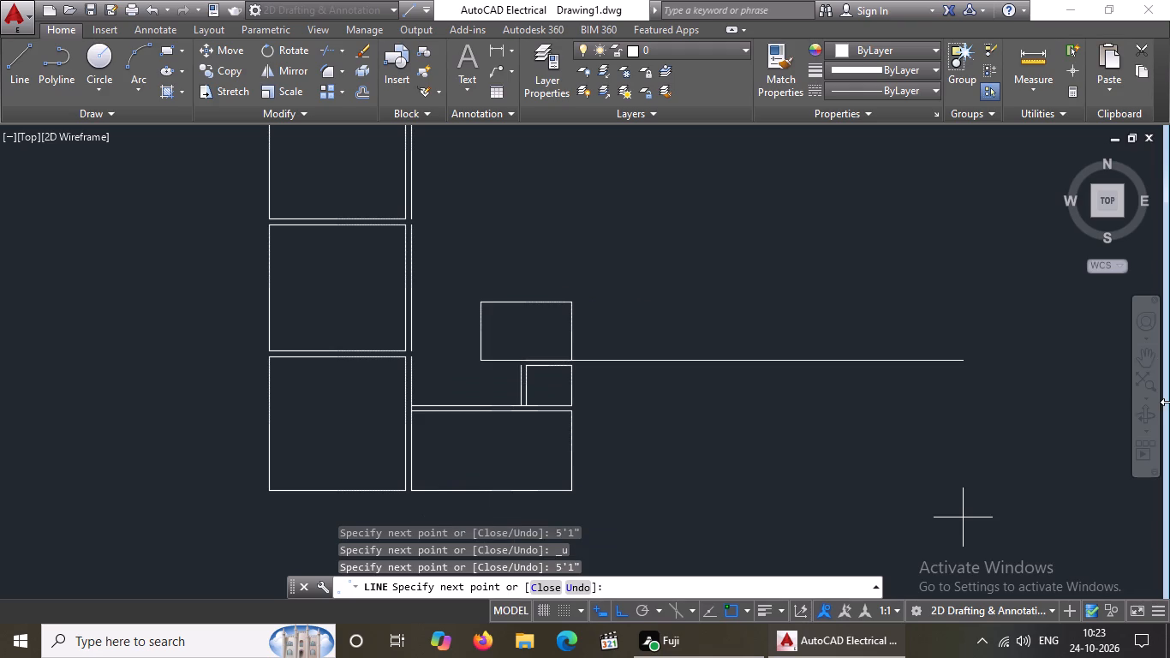
{"action": "type", "text": "8'"}
{"action": "key", "text": "Return"}
{"action": "key", "text": "Return"}
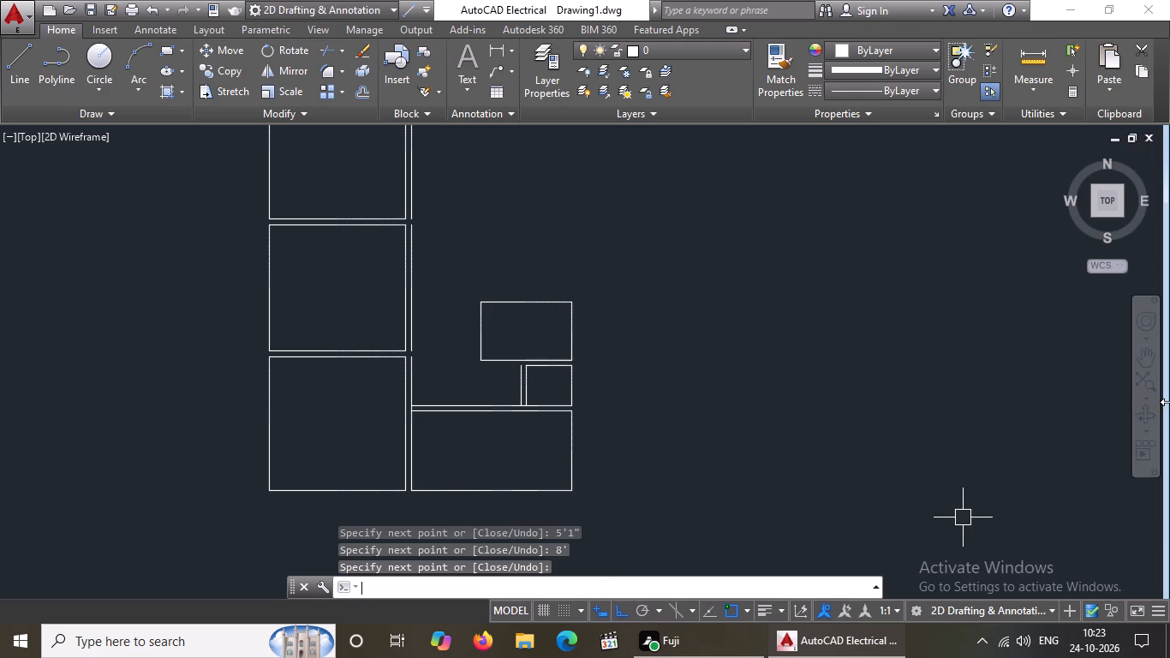
{"action": "key", "text": "Escape"}
Offset the left, top and bottom sides of the 8' by 5'1" room outward by 6".
{"action": "key", "text": "o"}
{"action": "key", "text": "Return"}
{"action": "type", "text": "6\""}
{"action": "key", "text": "Return"}
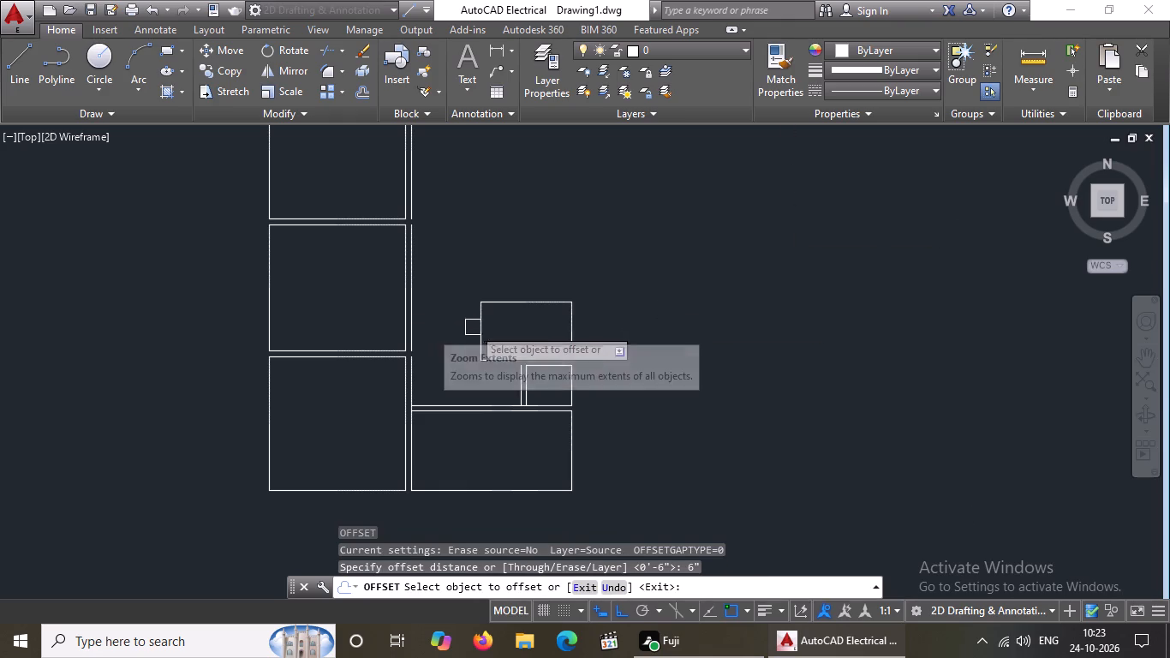
{"action": "left_click", "coordinate": [480, 328]}
{"action": "left_click", "coordinate": [459, 336]}
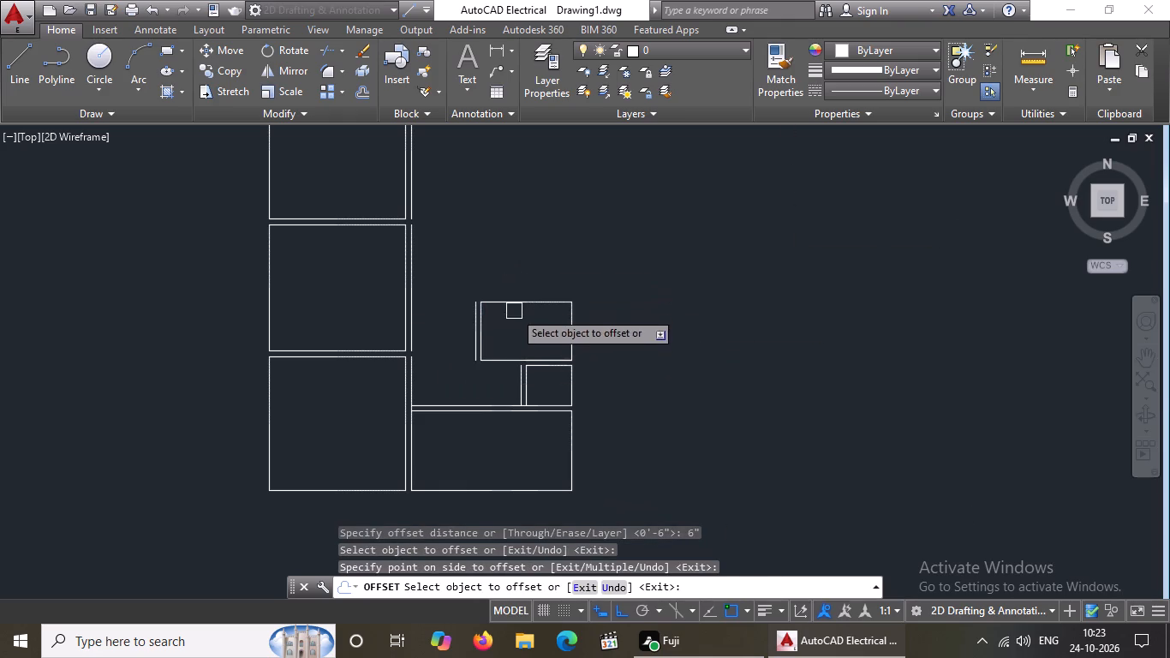
{"action": "left_click_drag", "start_coordinate": [516, 305], "coordinate": [518, 297]}
{"action": "left_click_drag", "start_coordinate": [531, 248], "coordinate": [529, 272]}
{"action": "left_click", "coordinate": [503, 359]}
{"action": "left_click", "coordinate": [498, 387]}
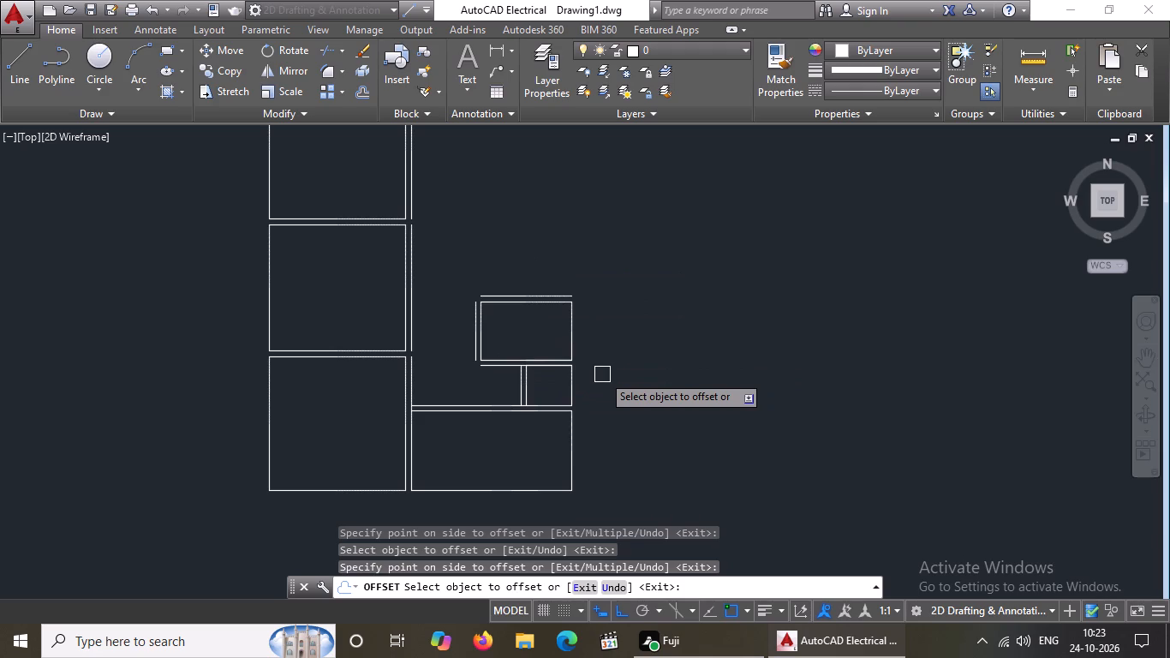
{"action": "key", "text": "Escape"}
Draw lines 16'11" up and 14'1.5" left, starting from the right end of the 8' room's top offset line.
{"action": "key", "text": "l"}
{"action": "key", "text": "Return"}
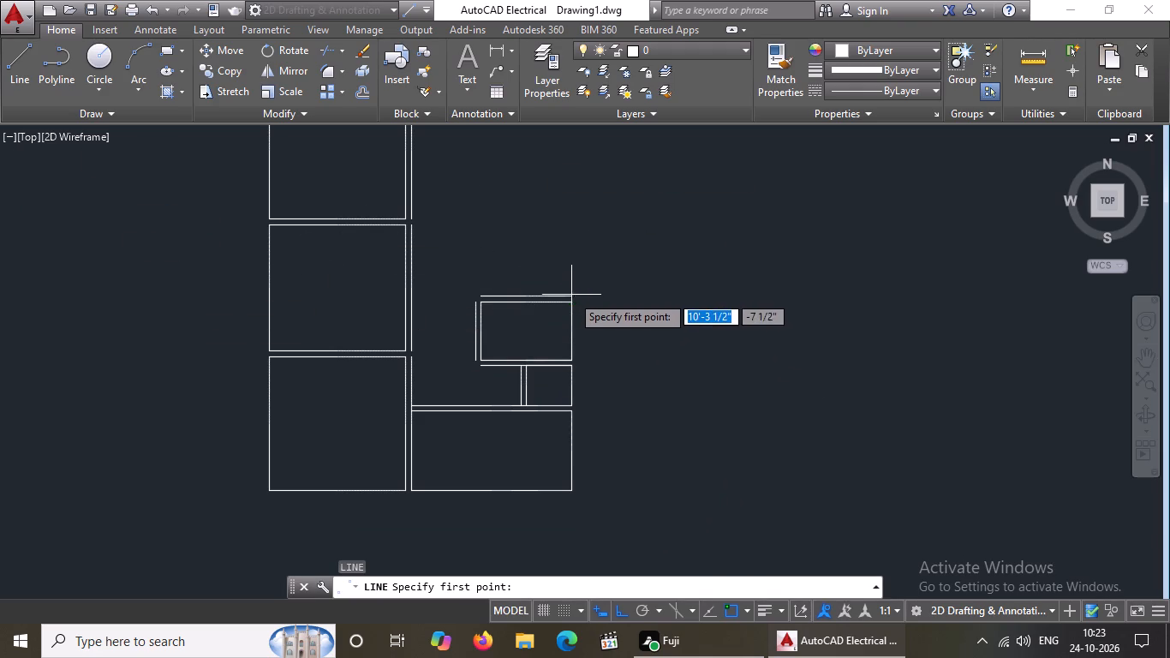
{"action": "left_click_drag", "start_coordinate": [573, 296], "coordinate": [578, 275]}
{"action": "scroll", "coordinate": [590, 160], "scroll_direction": "down", "scroll_amount": 2}
{"action": "middle_click_drag", "start_coordinate": [590, 170], "coordinate": [561, 348]}
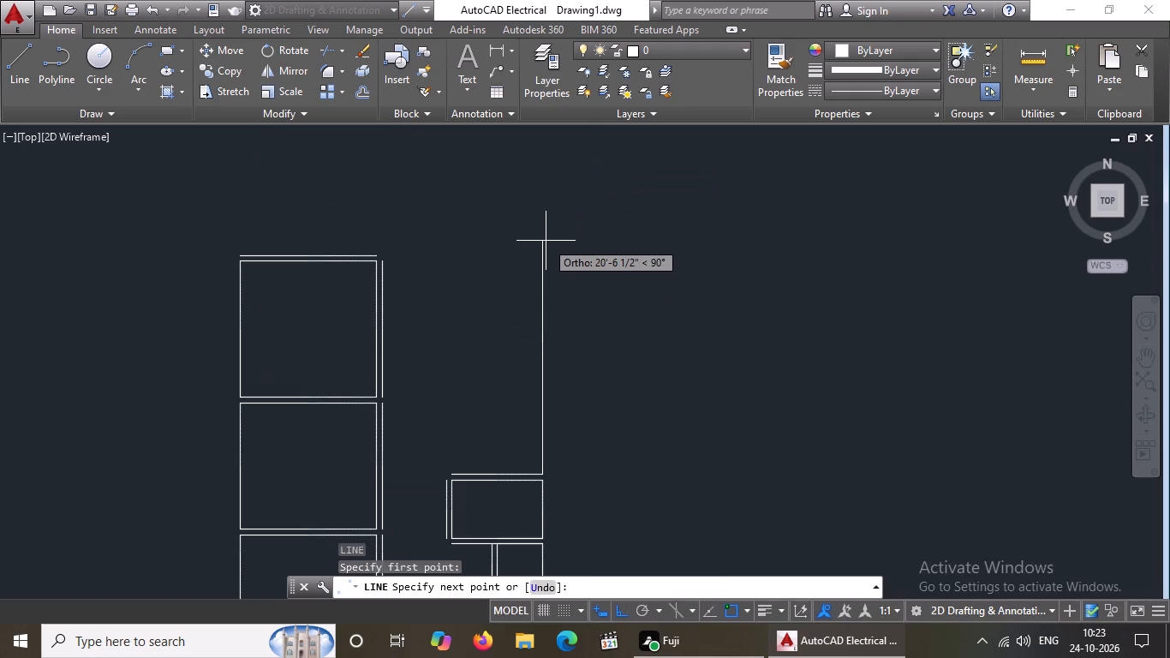
{"action": "type", "text": "16'"}
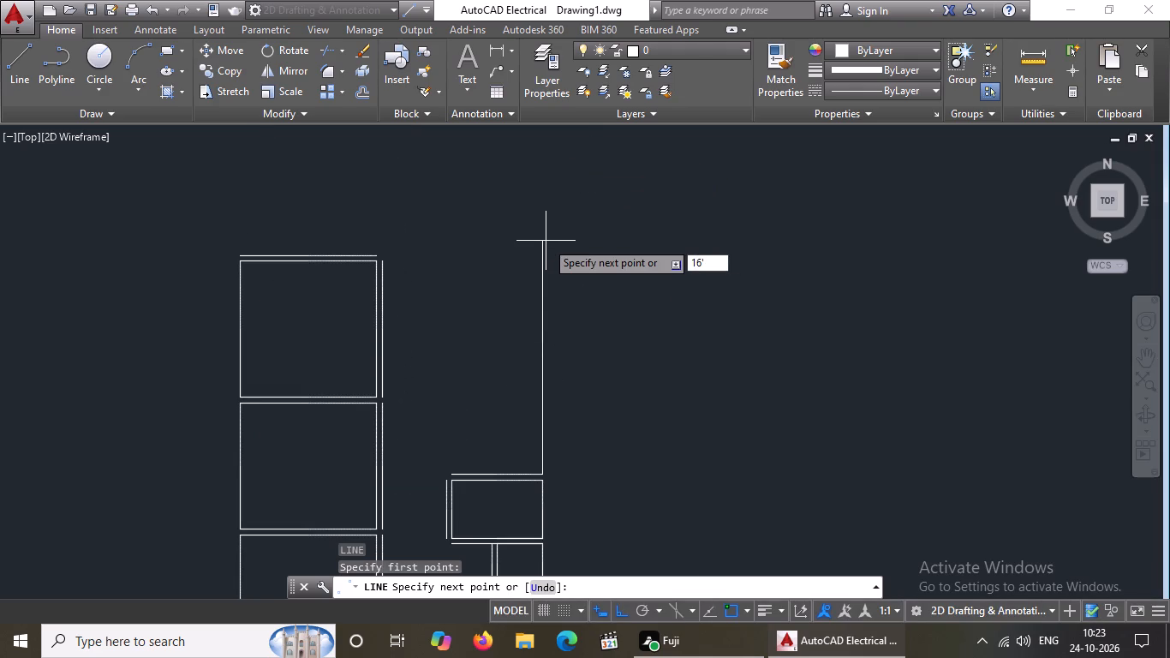
{"action": "type", "text": "11"}
{"action": "key", "text": "shift+quotedbl"}
{"action": "key", "text": "Return"}
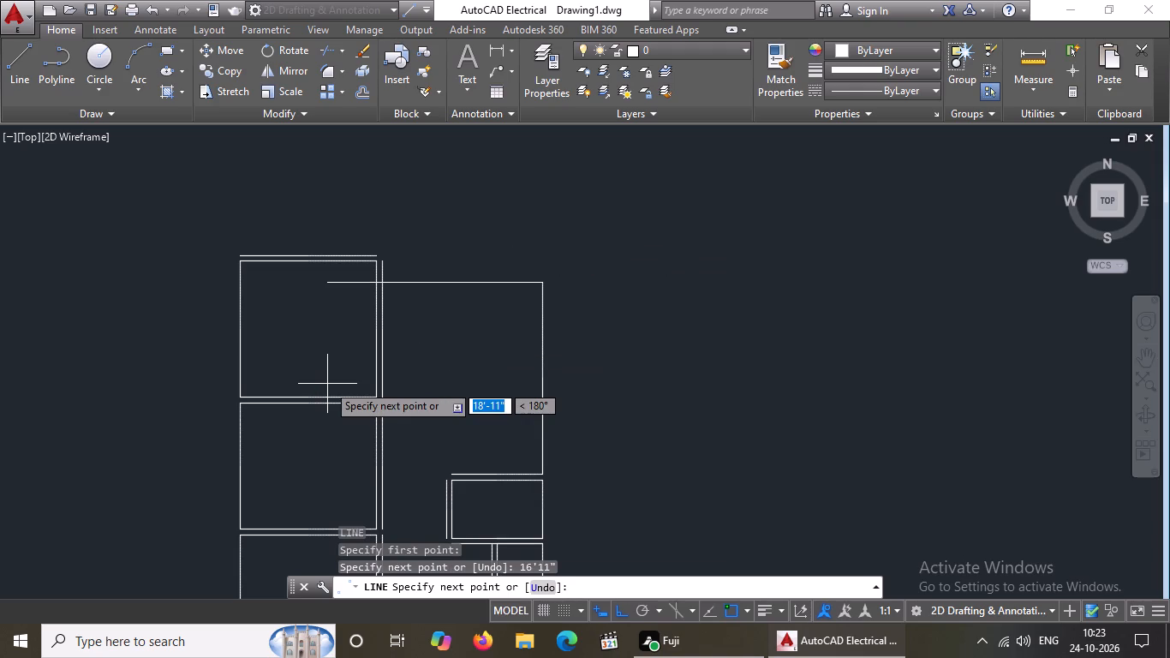
{"action": "type", "text": "14"}
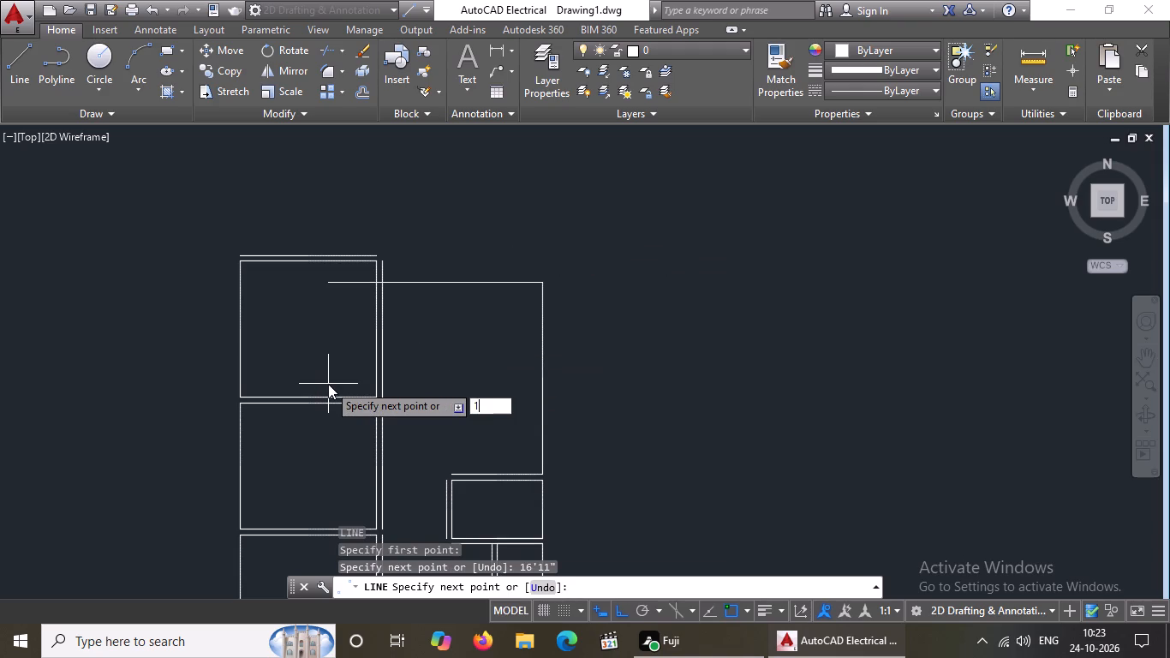
{"action": "key", "text": "apostrophe"}
{"action": "type", "text": "1.5\""}
{"action": "key", "text": "Return"}
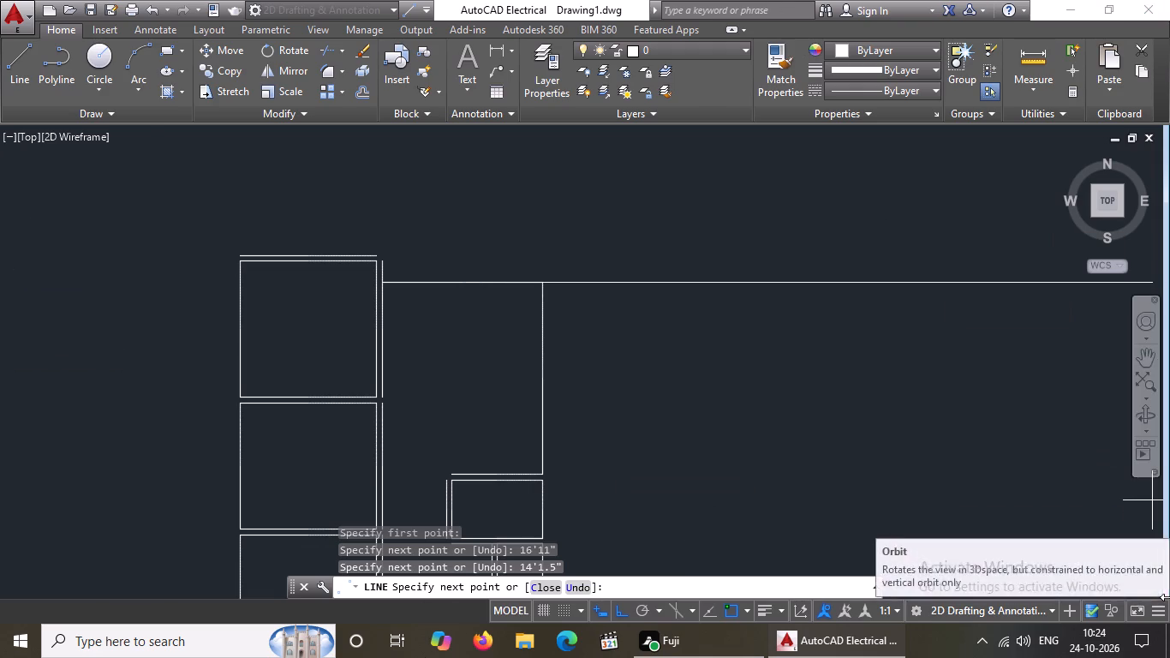
{"action": "key", "text": "Escape"}
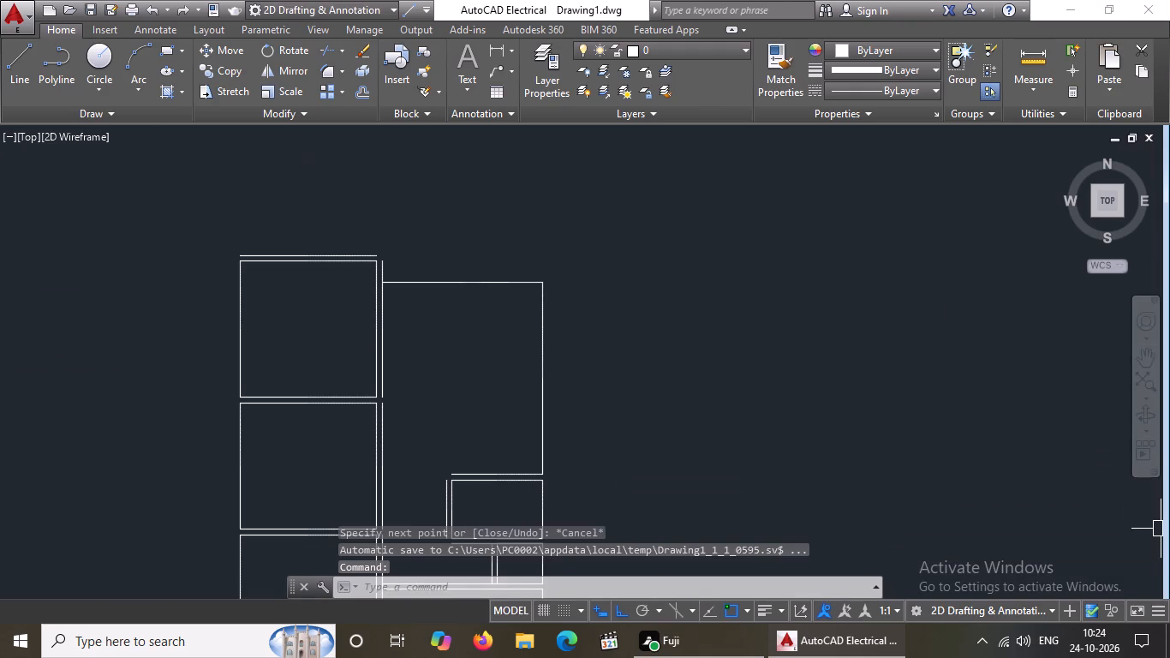
Offset the new 14'1.5" top line upward by 6".
{"action": "key", "text": "o"}
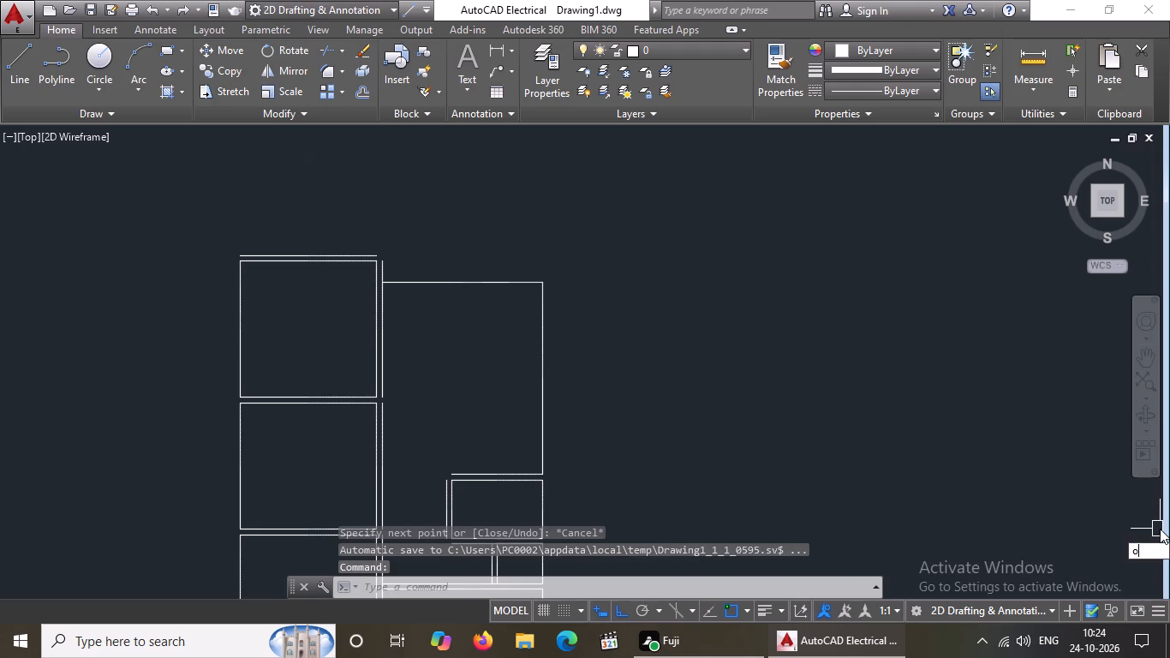
{"action": "key", "text": "Return"}
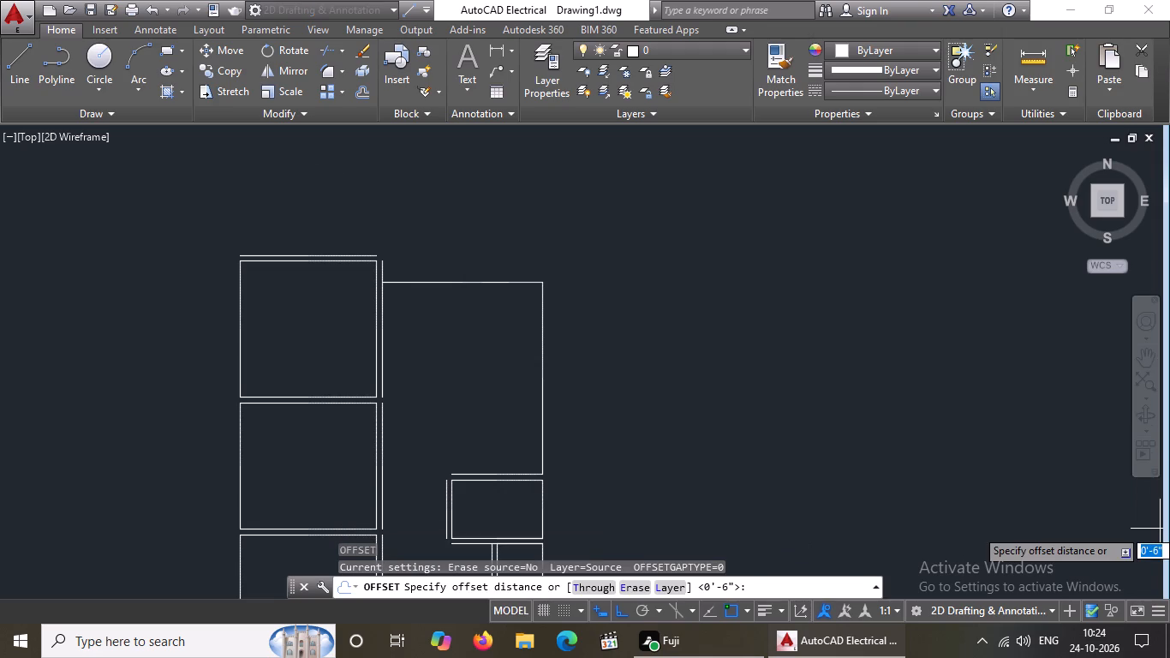
{"action": "type", "text": "6\""}
{"action": "key", "text": "Return"}
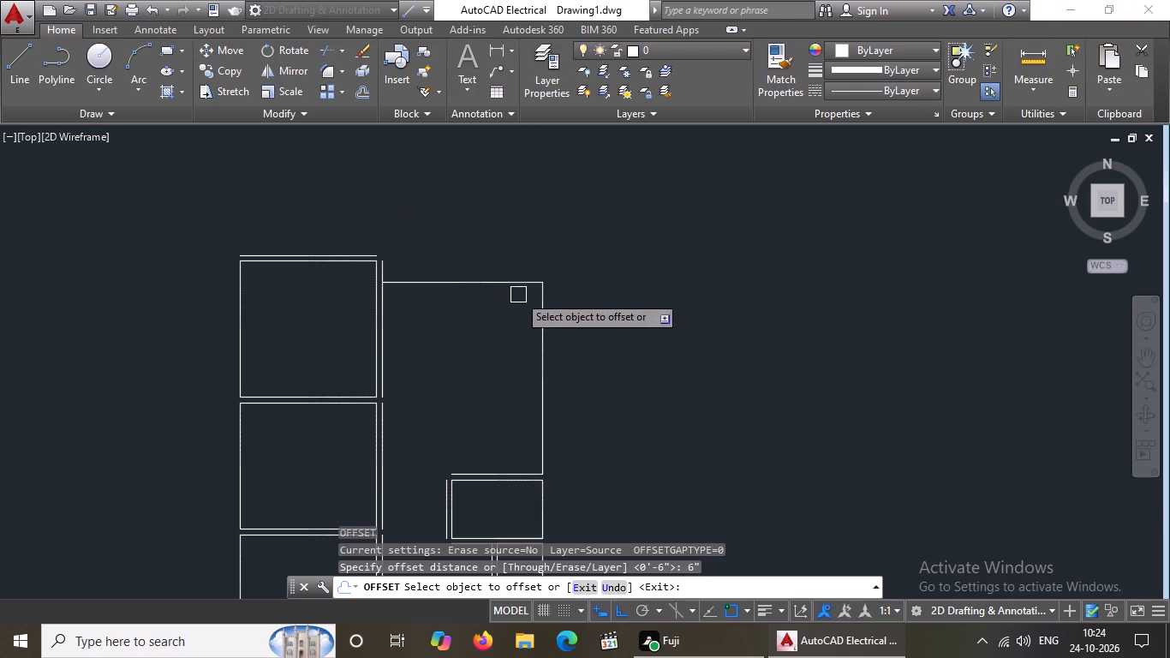
{"action": "left_click_drag", "start_coordinate": [478, 282], "coordinate": [483, 266]}
{"action": "left_click", "coordinate": [490, 248]}
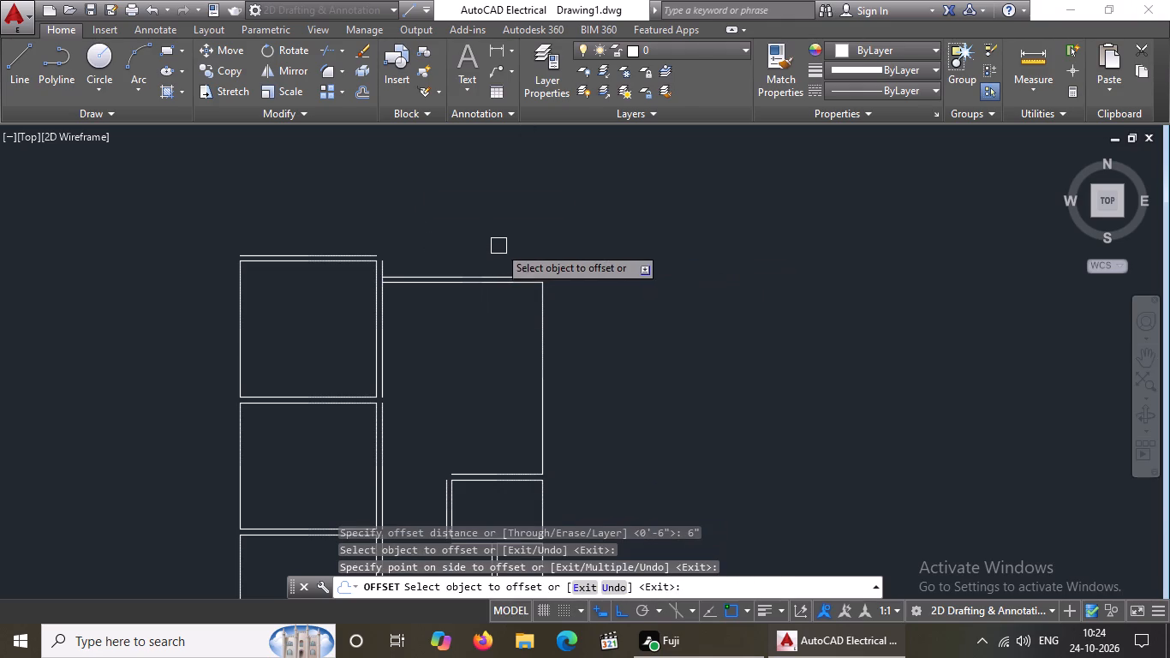
{"action": "key", "text": "Escape"}
{"action": "left_click_drag", "start_coordinate": [15, 56], "coordinate": [46, 76]}
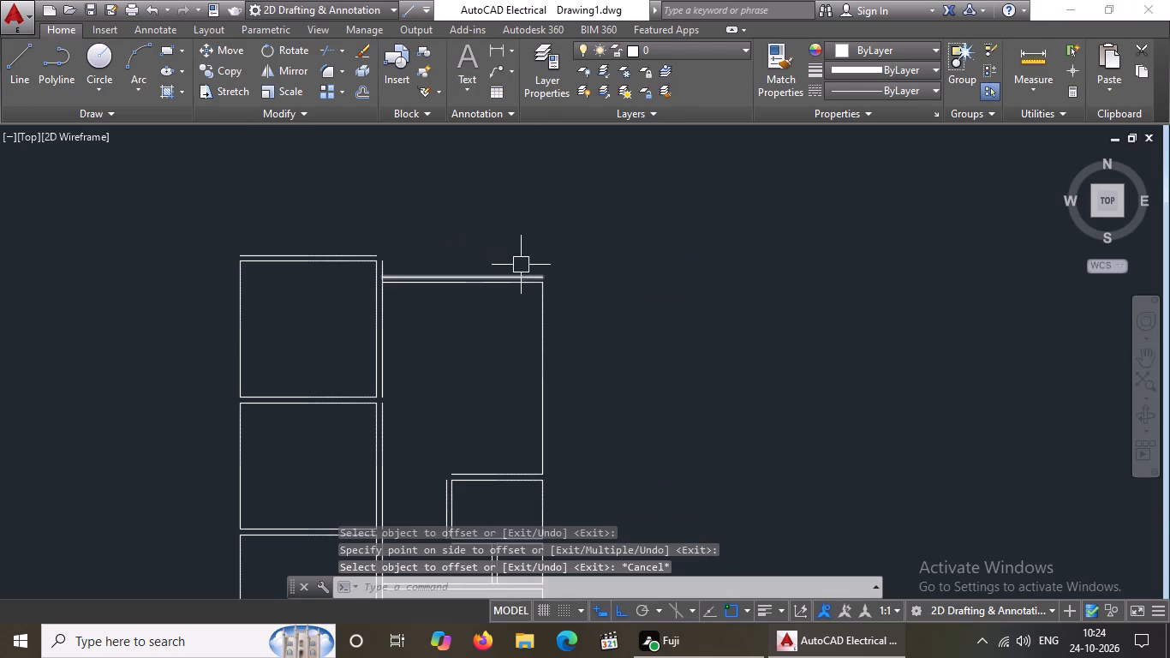
{"action": "key", "text": "Escape"}
Draw a room above with lines 8'6" up, 9' left and 8'6" down, starting from the new offset line's right end.
{"action": "key", "text": "l"}
{"action": "key", "text": "Return"}
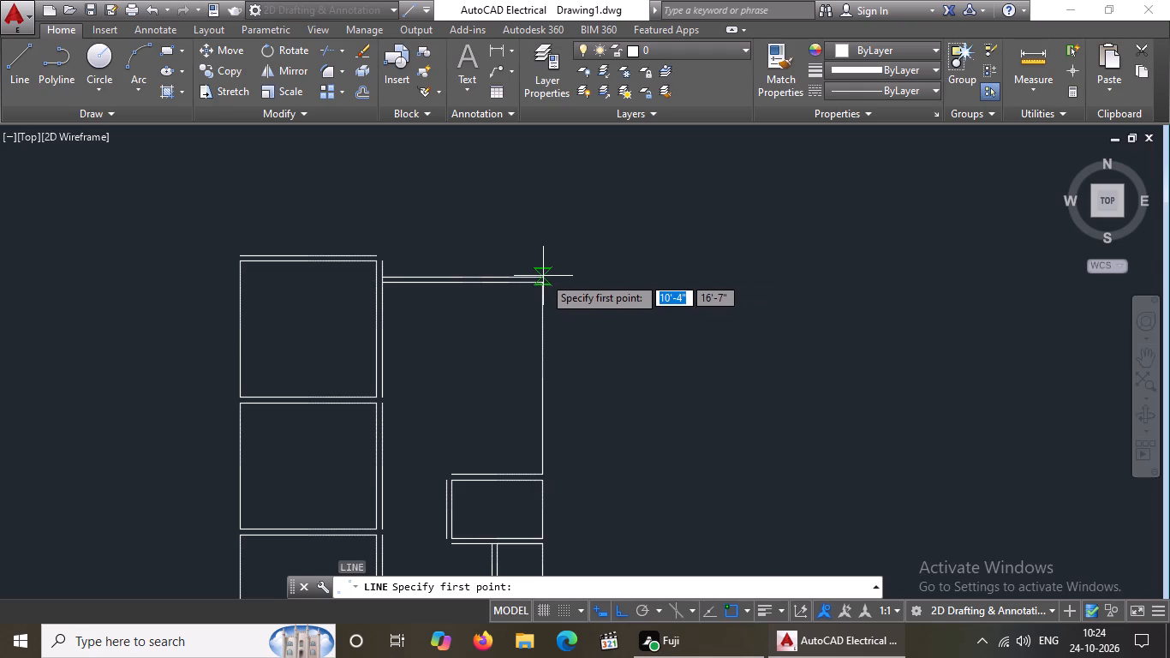
{"action": "left_click_drag", "start_coordinate": [543, 278], "coordinate": [554, 235]}
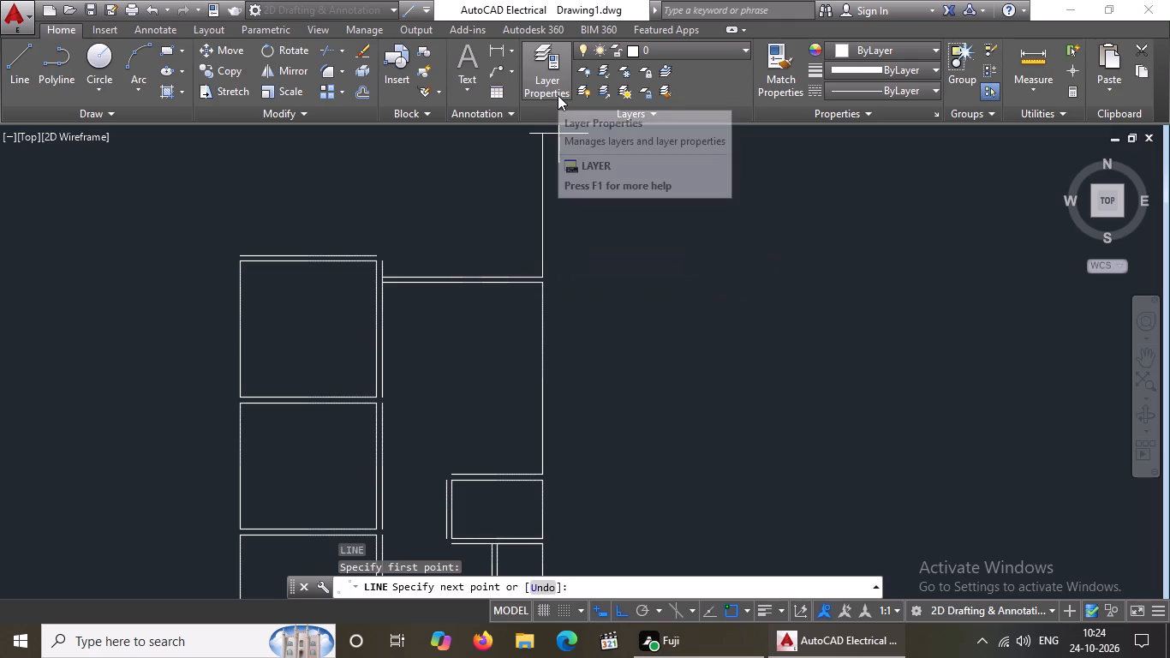
{"action": "type", "text": "8'"}
{"action": "type", "text": "6\""}
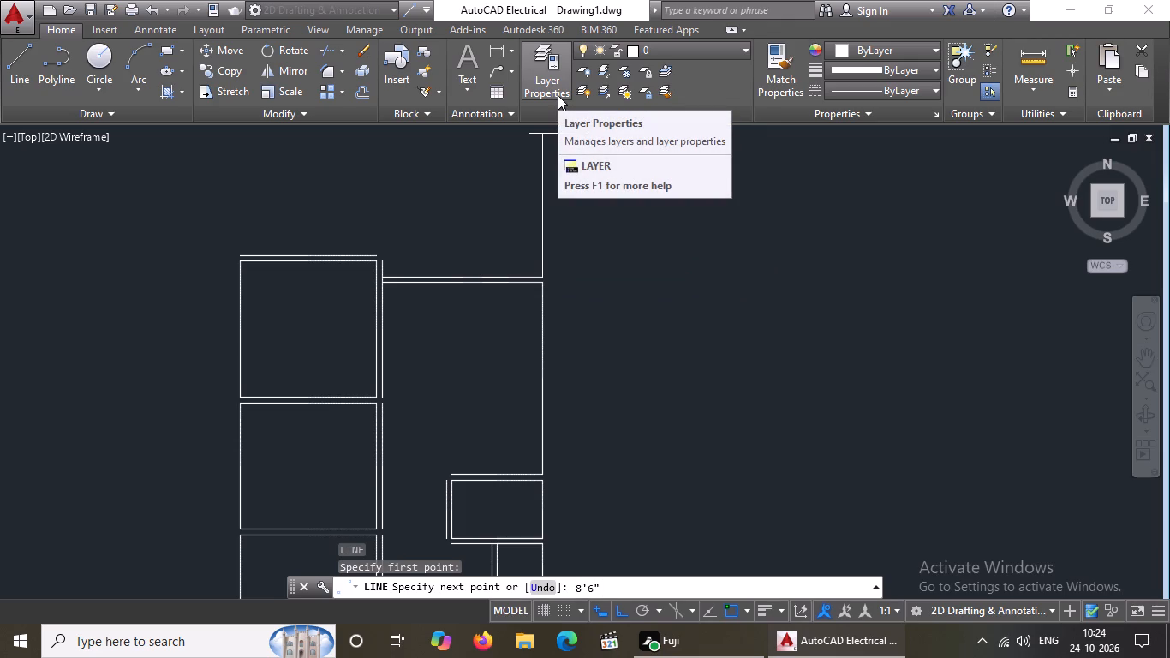
{"action": "key", "text": "Return"}
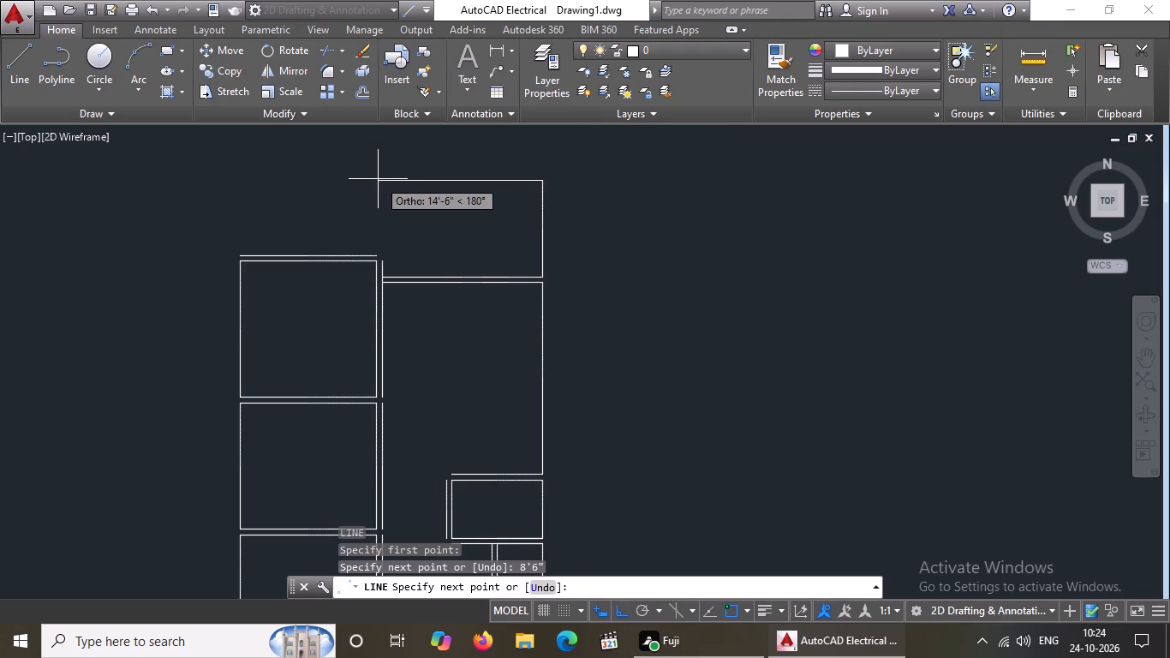
{"action": "type", "text": "9'"}
{"action": "key", "text": "Return"}
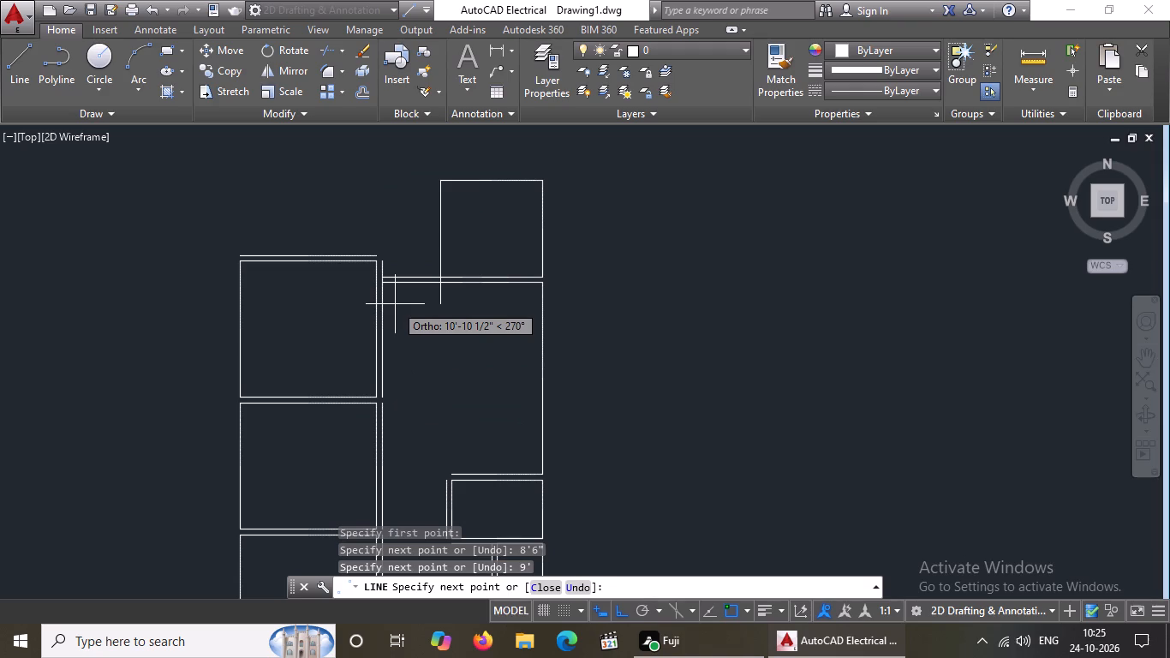
{"action": "key", "text": "8"}
{"action": "key", "text": "apostrophe"}
{"action": "key", "text": "6"}
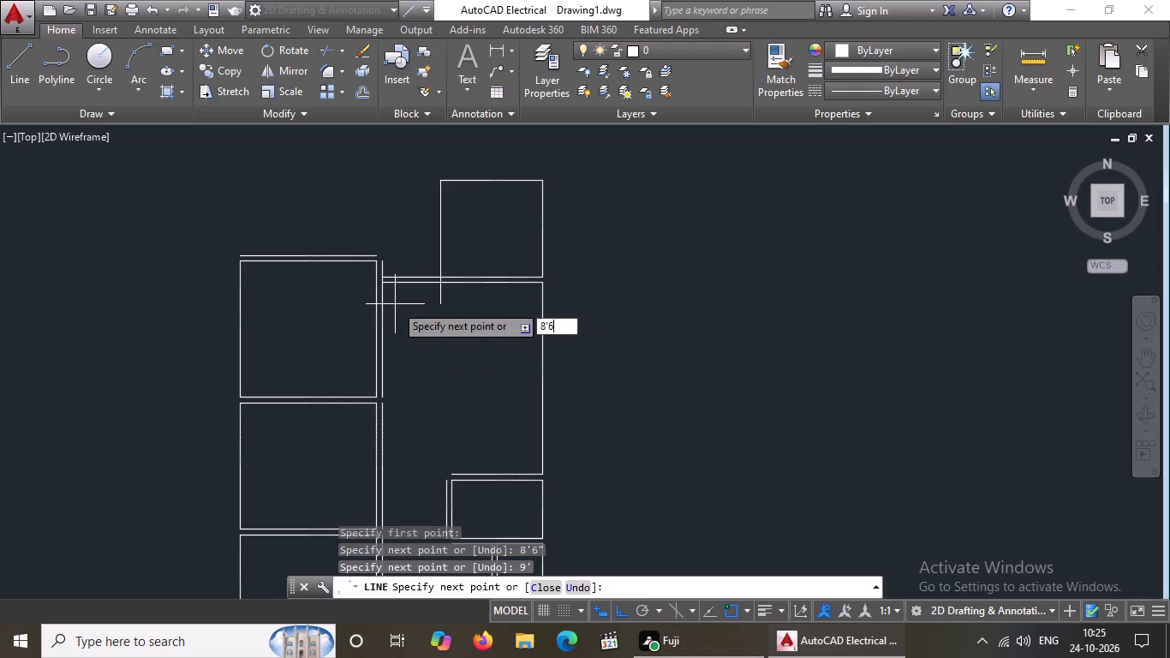
{"action": "key", "text": "shift+quotedbl"}
{"action": "key", "text": "Return"}
{"action": "key", "text": "Return"}
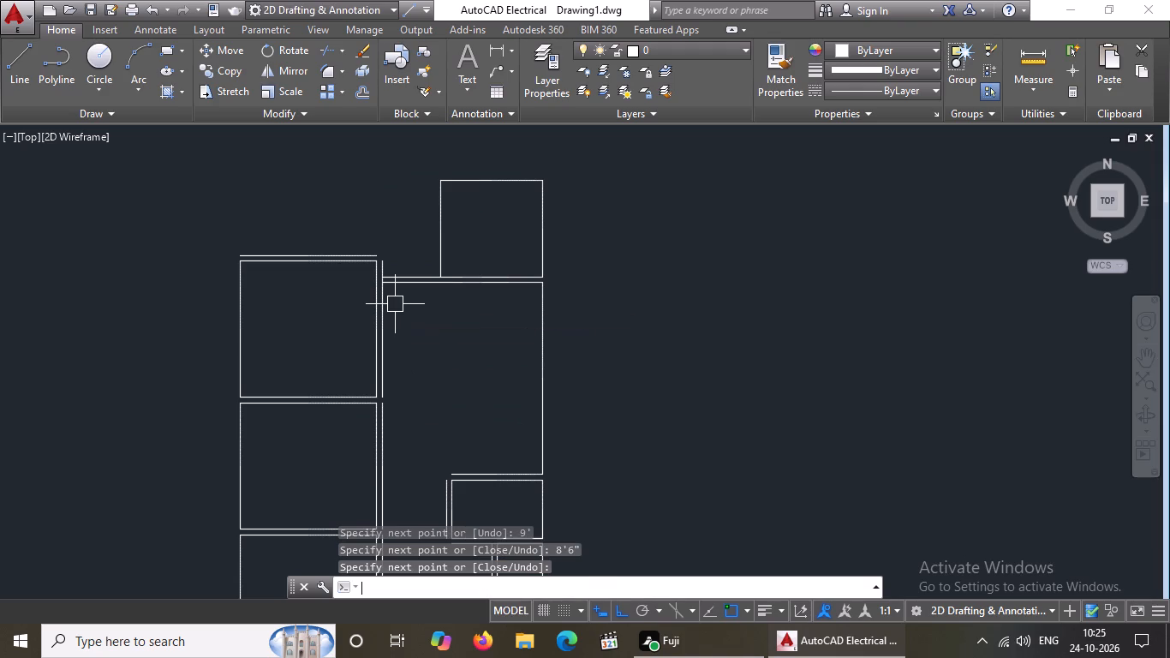
Offset the 9' by 8'6" room's left side outward by 6".
{"action": "scroll", "coordinate": [395, 302], "scroll_direction": "down", "scroll_amount": 3}
{"action": "middle_click_drag", "start_coordinate": [464, 262], "coordinate": [471, 359]}
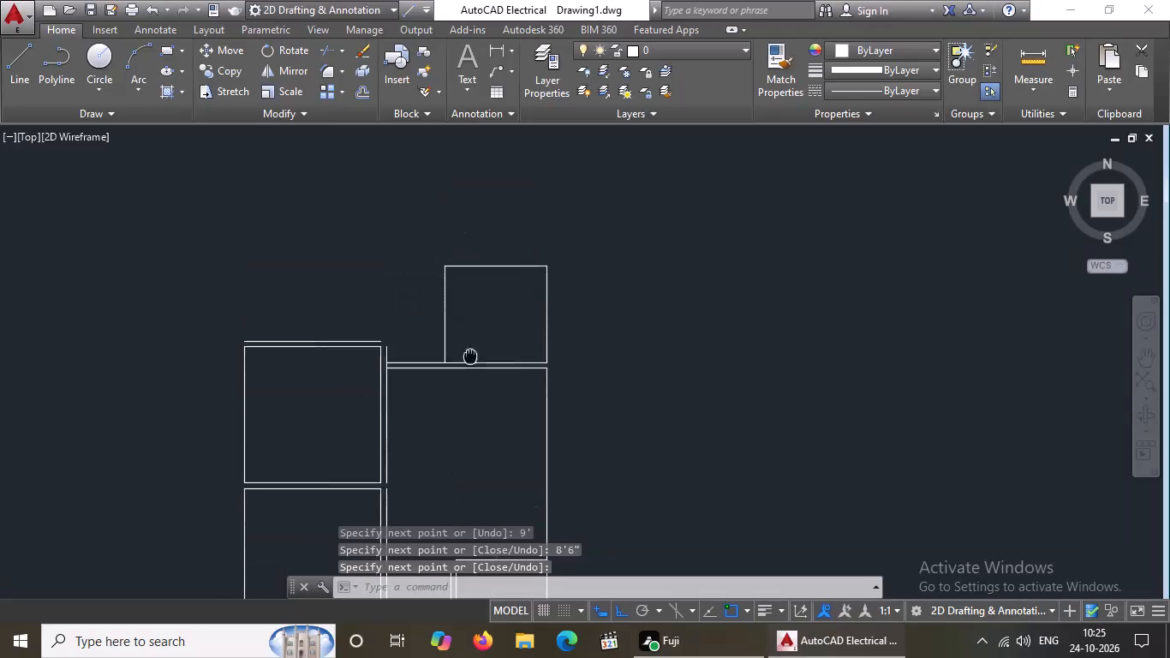
{"action": "middle_click_drag", "start_coordinate": [471, 359], "coordinate": [472, 362]}
{"action": "key", "text": "Escape"}
{"action": "key", "text": "o"}
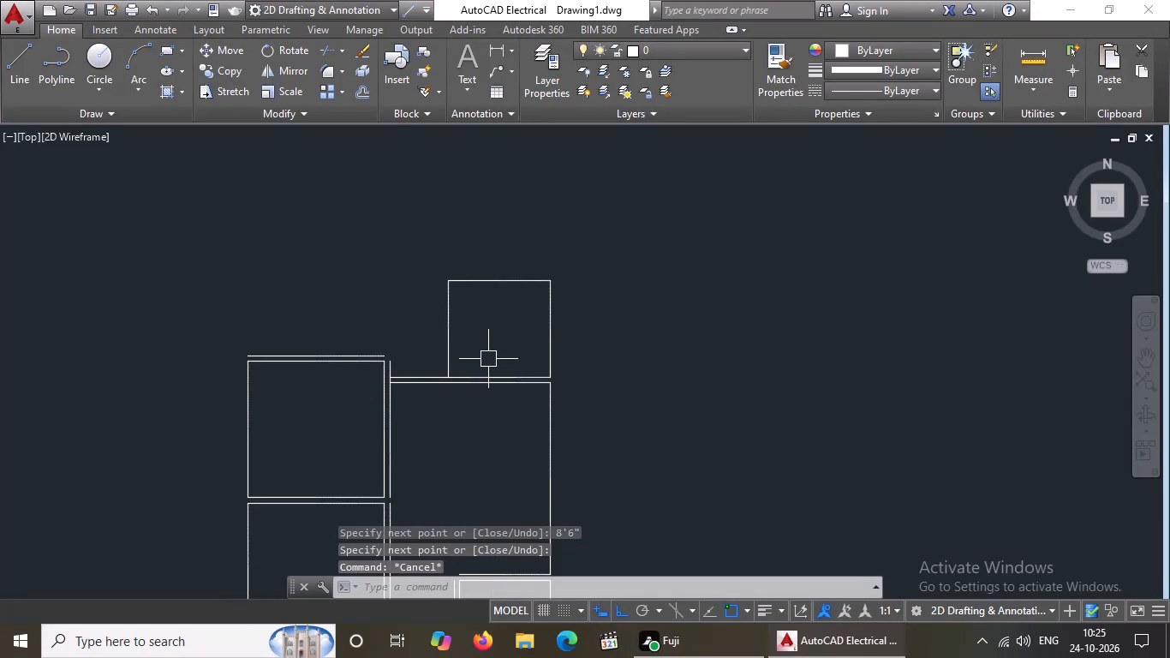
{"action": "key", "text": "Return"}
{"action": "type", "text": "6\""}
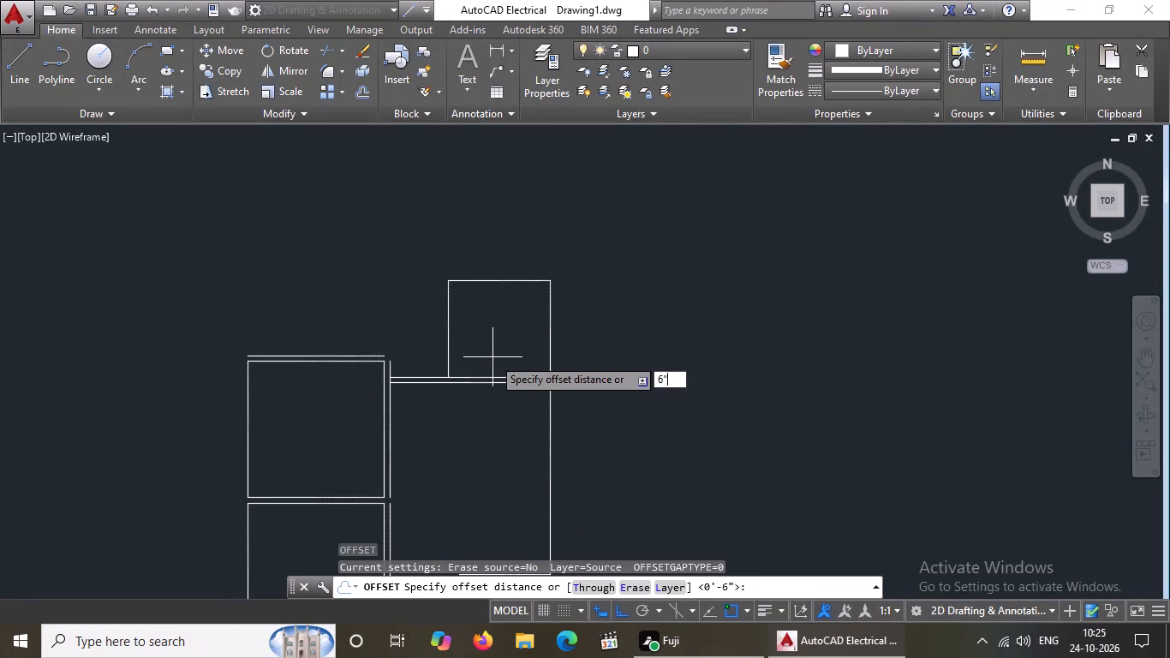
{"action": "key", "text": "Return"}
{"action": "left_click_drag", "start_coordinate": [451, 338], "coordinate": [403, 349]}
{"action": "left_click", "coordinate": [403, 349]}
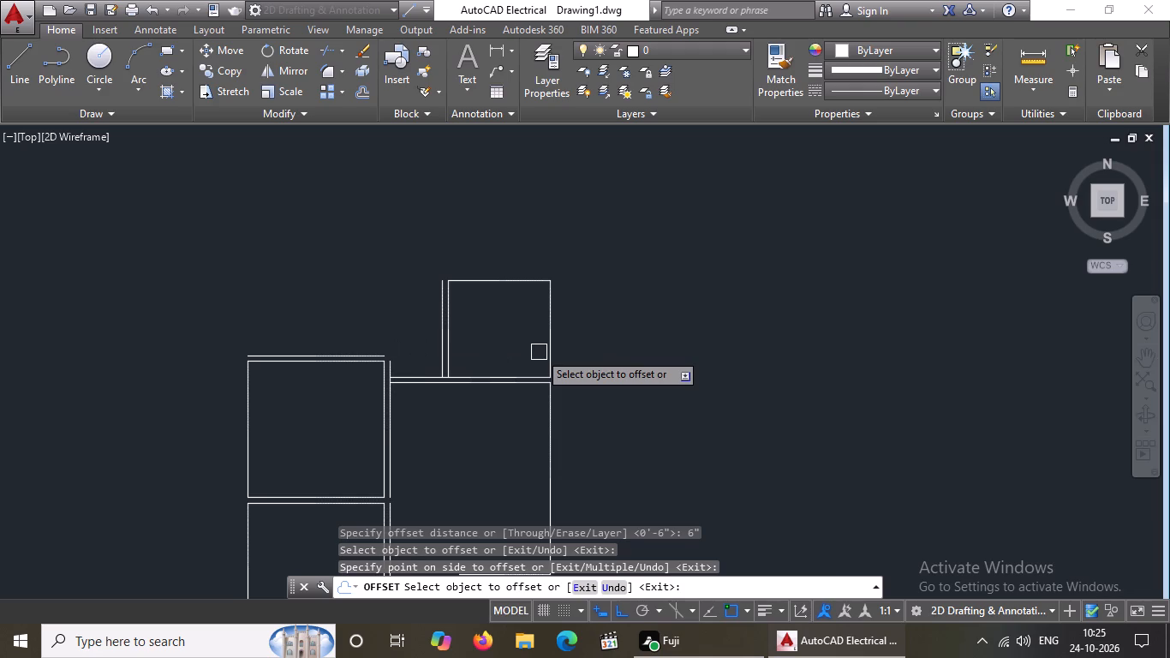
{"action": "key", "text": "Escape"}
Offset the 9' by 8'6" room's top and right sides outward by 9".
{"action": "key", "text": "o"}
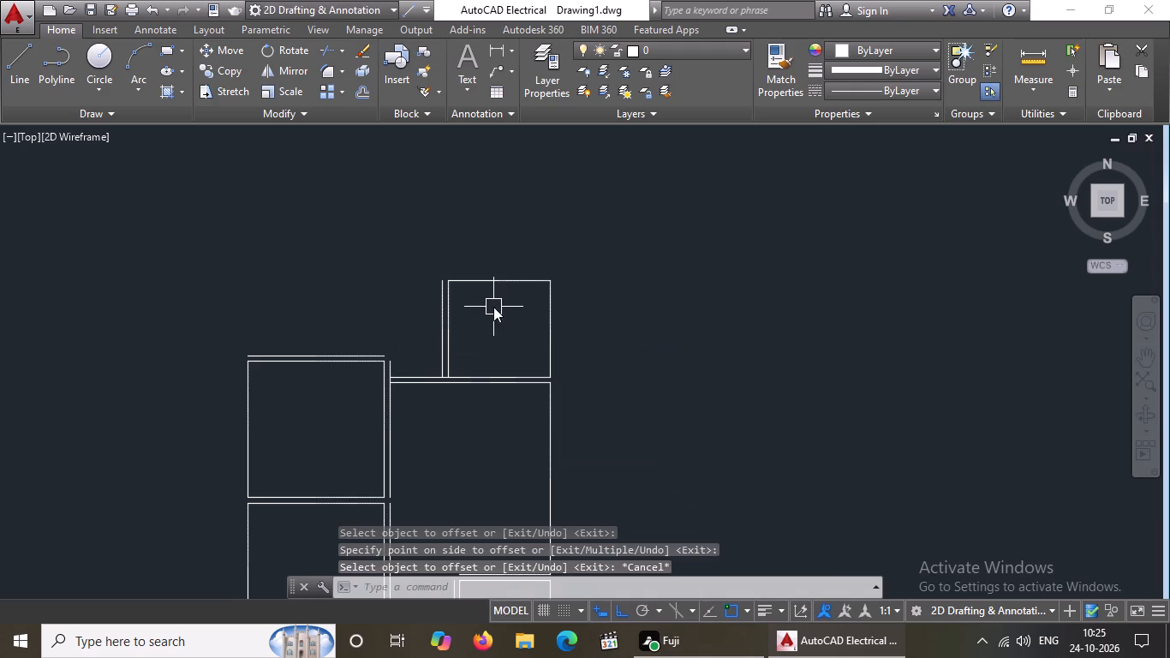
{"action": "key", "text": "Return"}
{"action": "type", "text": "9\""}
{"action": "key", "text": "Return"}
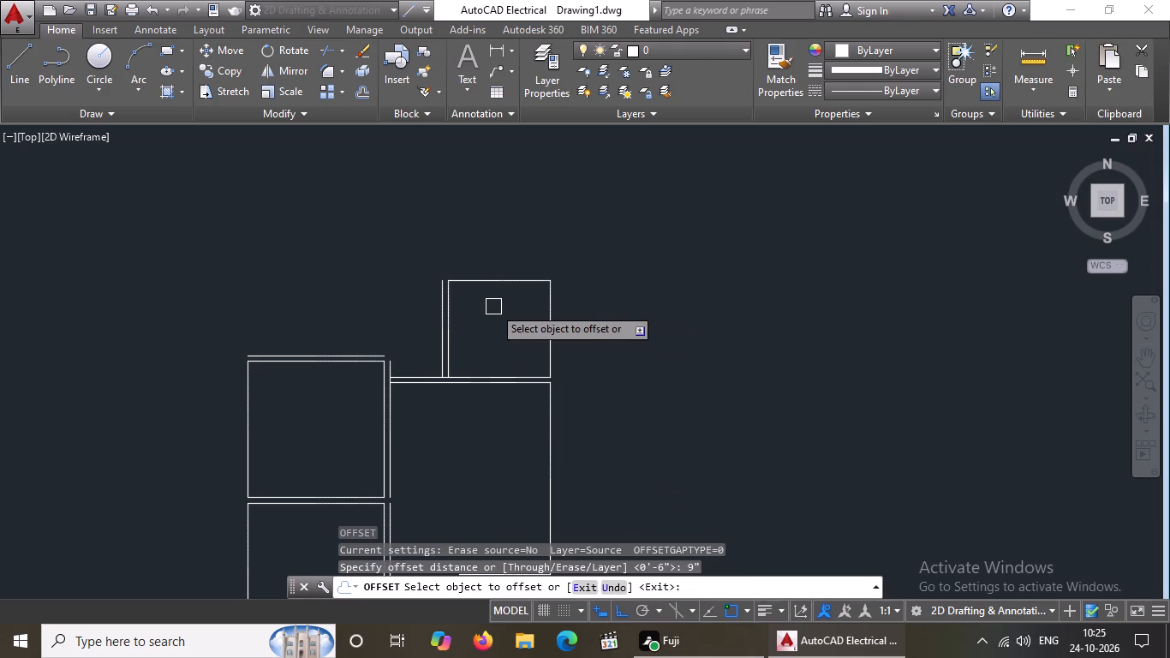
{"action": "left_click", "coordinate": [489, 278]}
{"action": "left_click_drag", "start_coordinate": [479, 232], "coordinate": [490, 239]}
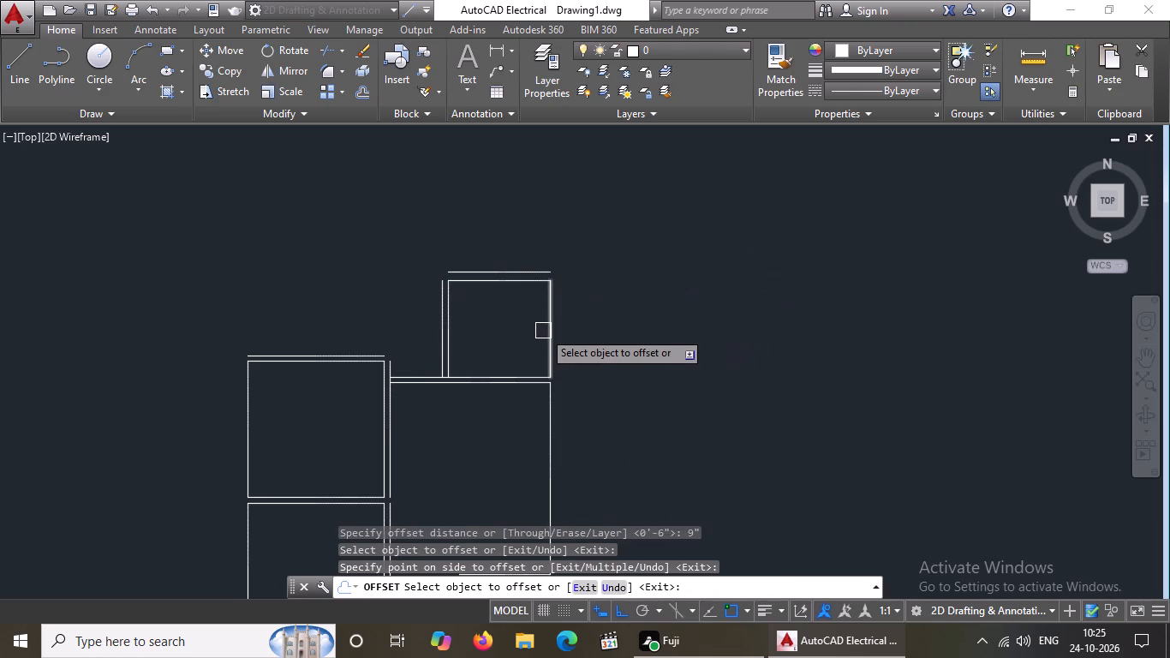
{"action": "left_click_drag", "start_coordinate": [555, 330], "coordinate": [569, 327]}
{"action": "left_click", "coordinate": [618, 331]}
Offset the right sides of the four lower spaces in the adjoining column outward by 9", down to the bottom room.
{"action": "scroll", "coordinate": [618, 332], "scroll_direction": "down", "scroll_amount": 4}
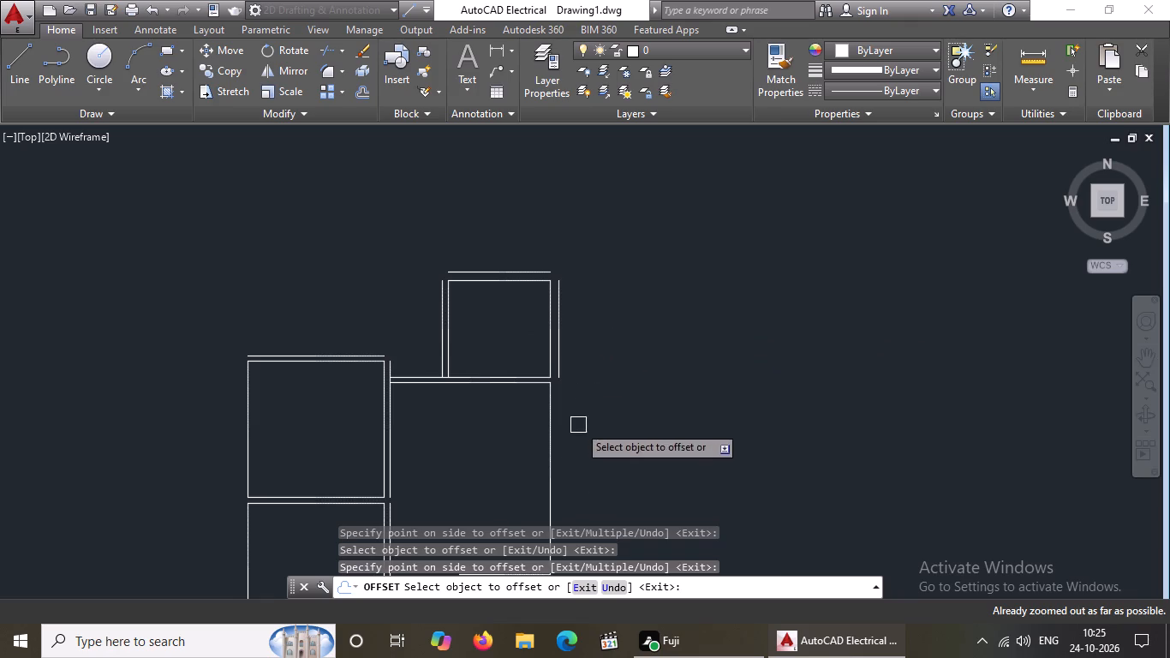
{"action": "middle_click_drag", "start_coordinate": [576, 363], "coordinate": [595, 170]}
{"action": "left_click", "coordinate": [567, 281]}
{"action": "left_click_drag", "start_coordinate": [618, 283], "coordinate": [618, 293]}
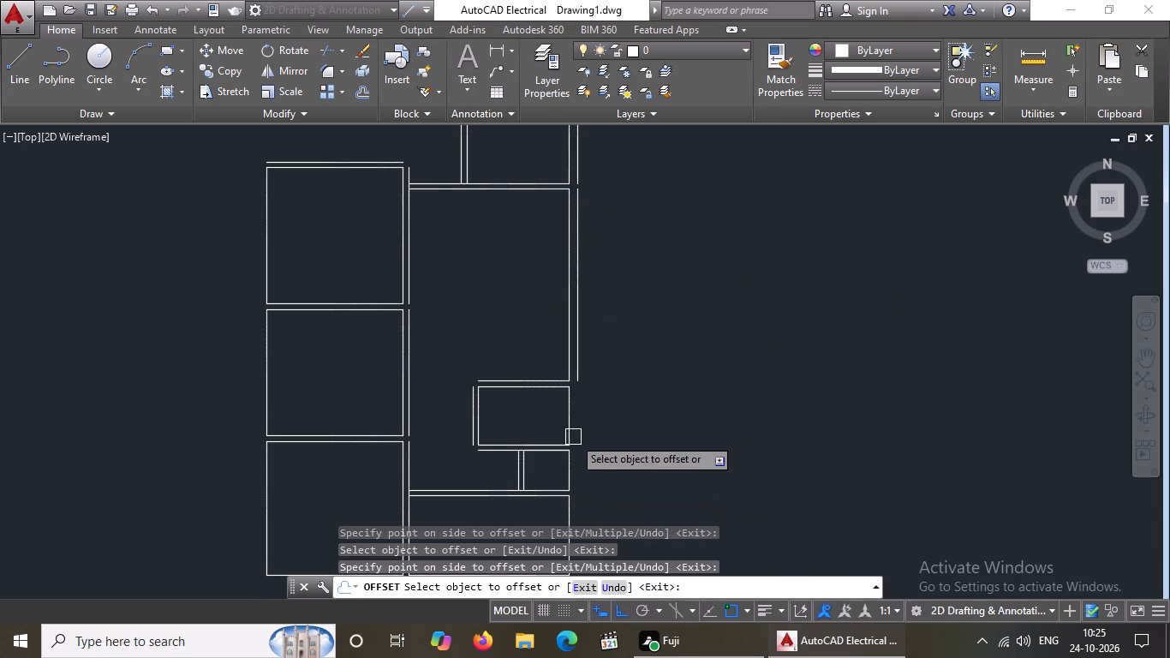
{"action": "left_click_drag", "start_coordinate": [570, 411], "coordinate": [586, 415]}
{"action": "left_click_drag", "start_coordinate": [612, 420], "coordinate": [607, 432]}
{"action": "left_click", "coordinate": [571, 472]}
{"action": "left_click", "coordinate": [609, 472]}
{"action": "scroll", "coordinate": [609, 457], "scroll_direction": "down", "scroll_amount": 5}
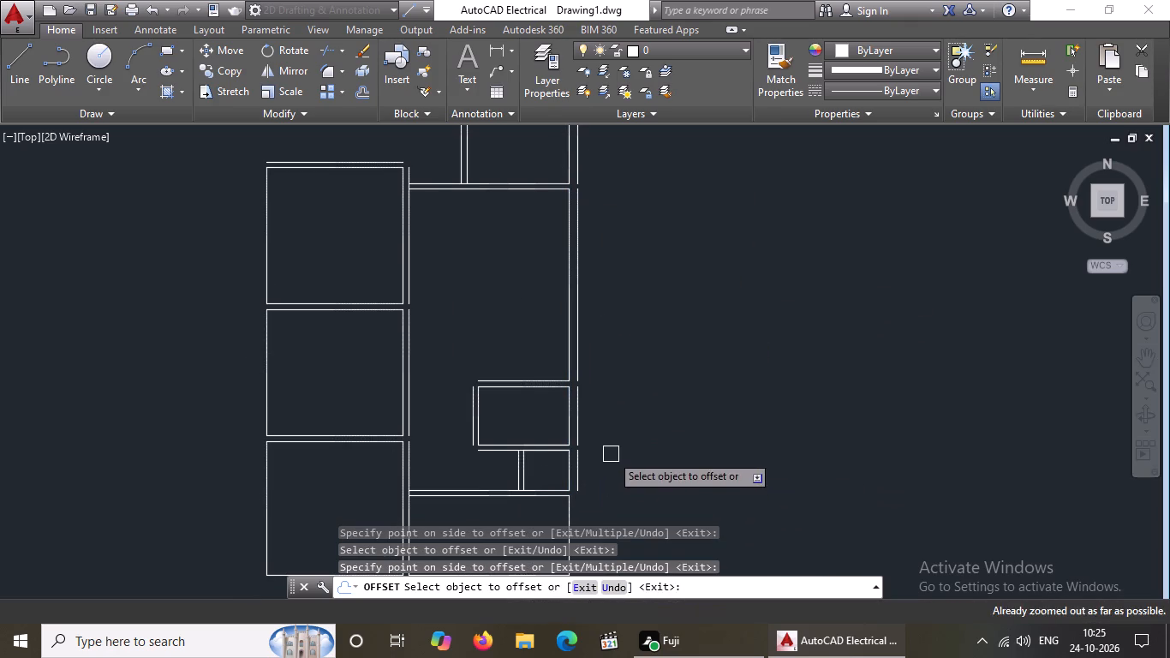
{"action": "middle_click_drag", "start_coordinate": [611, 457], "coordinate": [650, 276]}
{"action": "left_click_drag", "start_coordinate": [612, 453], "coordinate": [626, 453]}
{"action": "left_click_drag", "start_coordinate": [683, 462], "coordinate": [663, 472]}
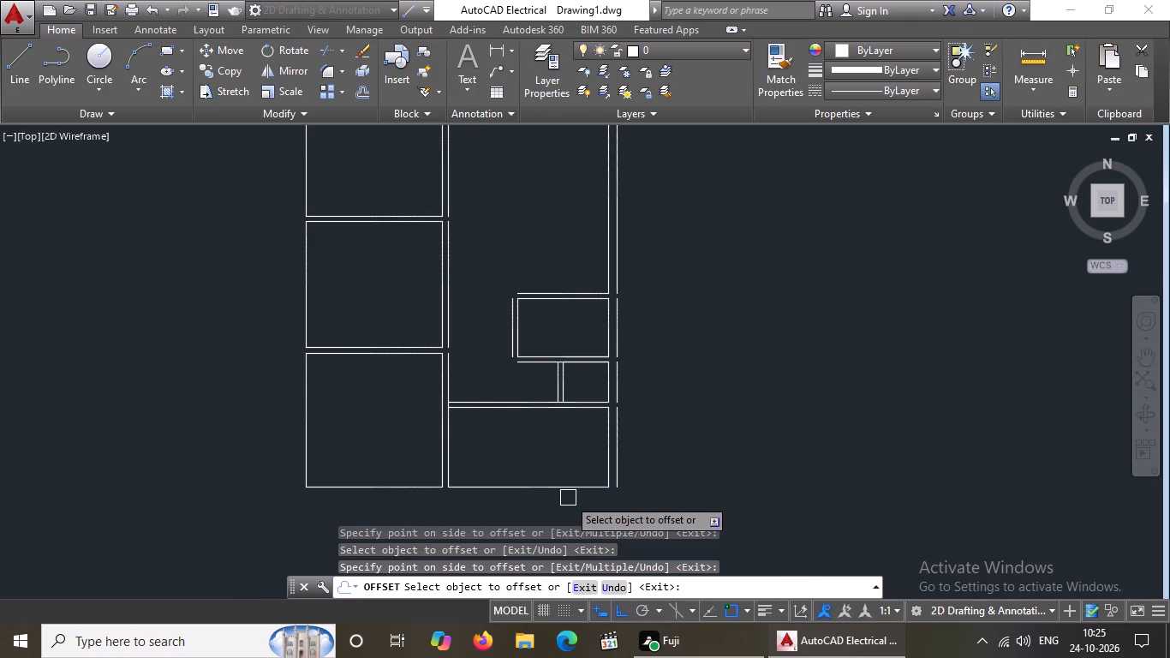
Offset the bottom sides of the two lowest rooms, in both columns, outward by 9".
{"action": "left_click", "coordinate": [559, 490]}
{"action": "left_click", "coordinate": [541, 508]}
{"action": "left_click_drag", "start_coordinate": [387, 493], "coordinate": [380, 512]}
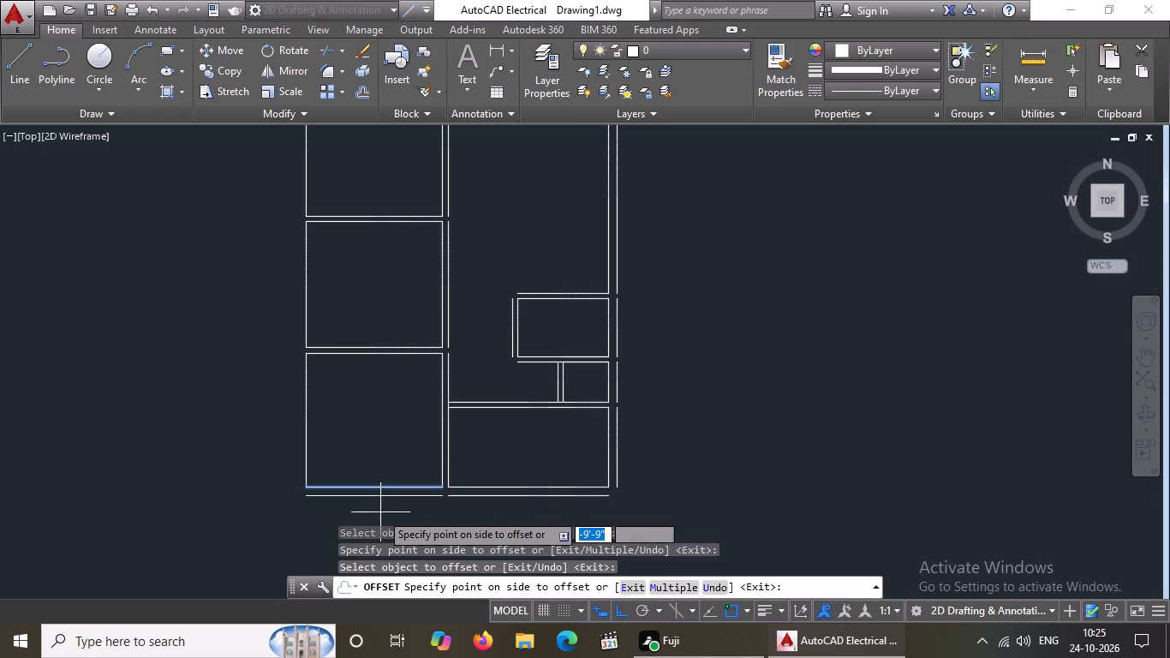
{"action": "left_click", "coordinate": [380, 512]}
Offset the outer sides of the three stacked 12'-wide rooms outward by 9", from the bottom room up to the top one.
{"action": "left_click_drag", "start_coordinate": [308, 425], "coordinate": [279, 432]}
{"action": "left_click_drag", "start_coordinate": [223, 440], "coordinate": [229, 420]}
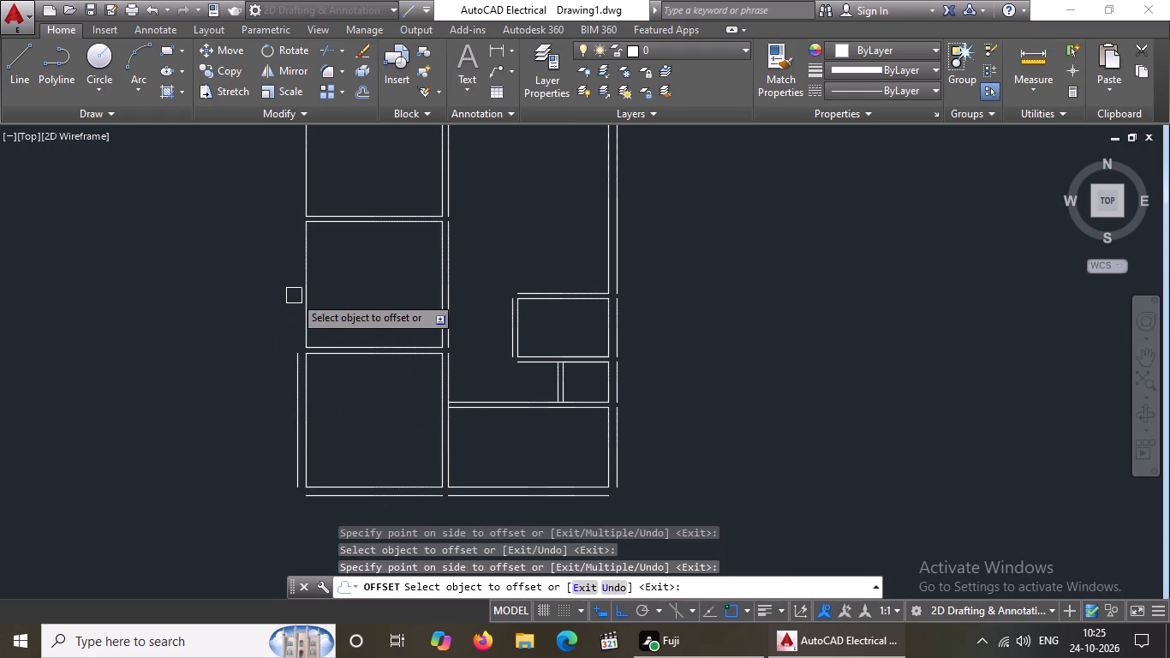
{"action": "left_click_drag", "start_coordinate": [304, 281], "coordinate": [290, 289]}
{"action": "left_click", "coordinate": [251, 302]}
{"action": "scroll", "coordinate": [343, 275], "scroll_direction": "down", "scroll_amount": 2}
{"action": "middle_click_drag", "start_coordinate": [317, 188], "coordinate": [348, 335]}
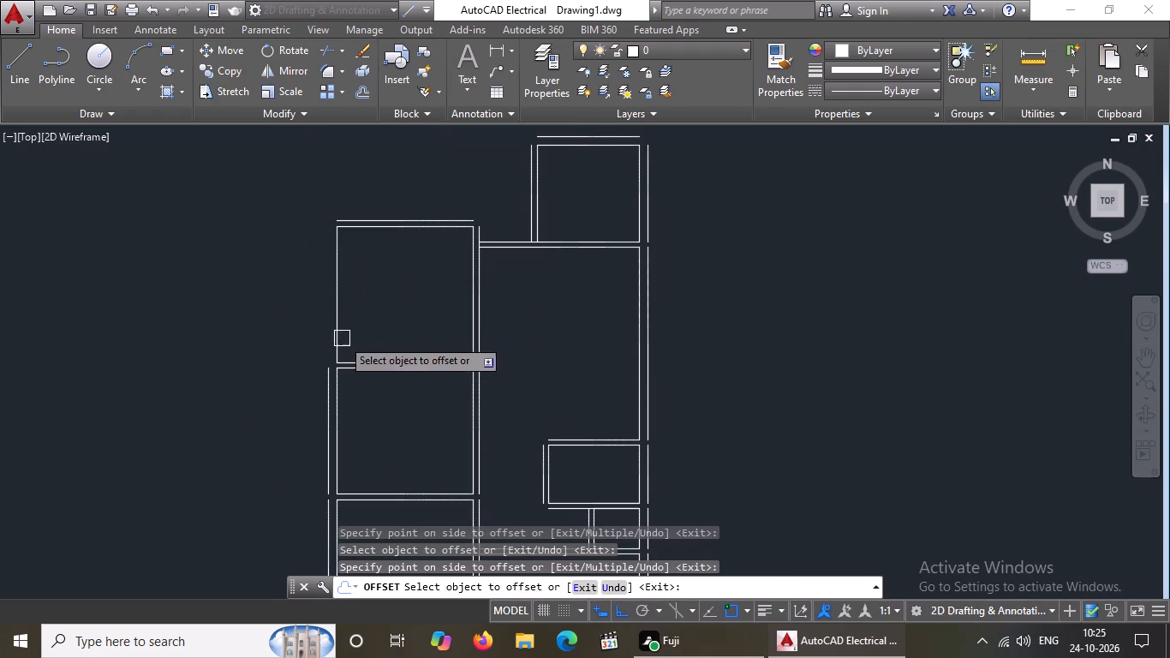
{"action": "left_click_drag", "start_coordinate": [337, 322], "coordinate": [285, 323]}
{"action": "left_click", "coordinate": [285, 323]}
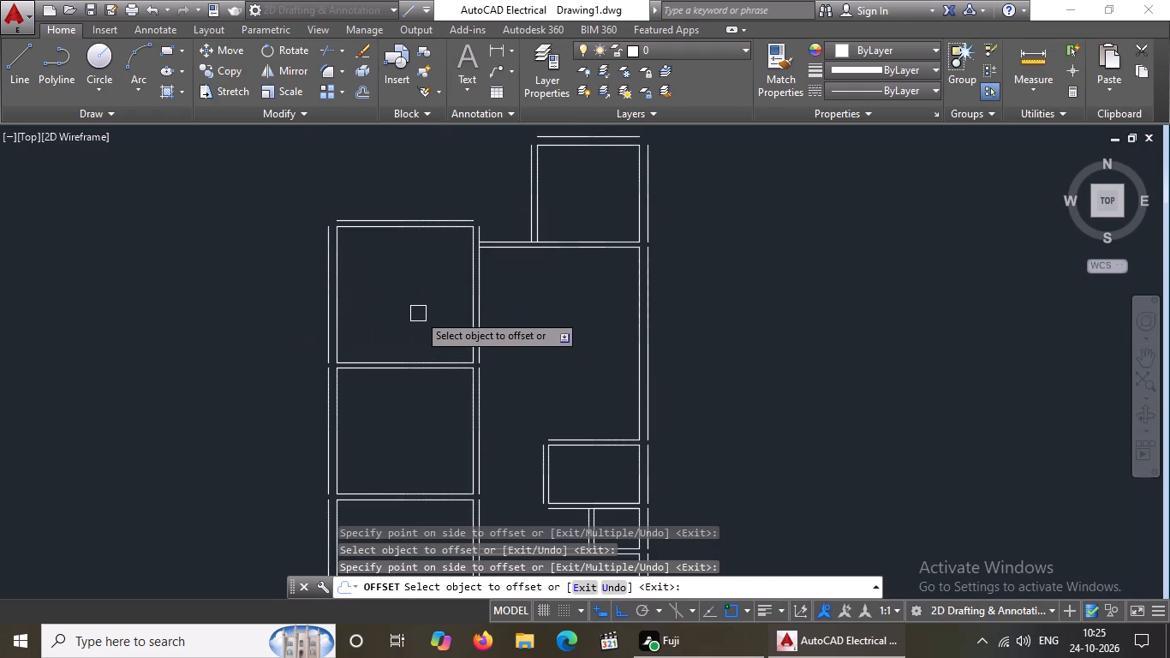
{"action": "key", "text": "Escape"}
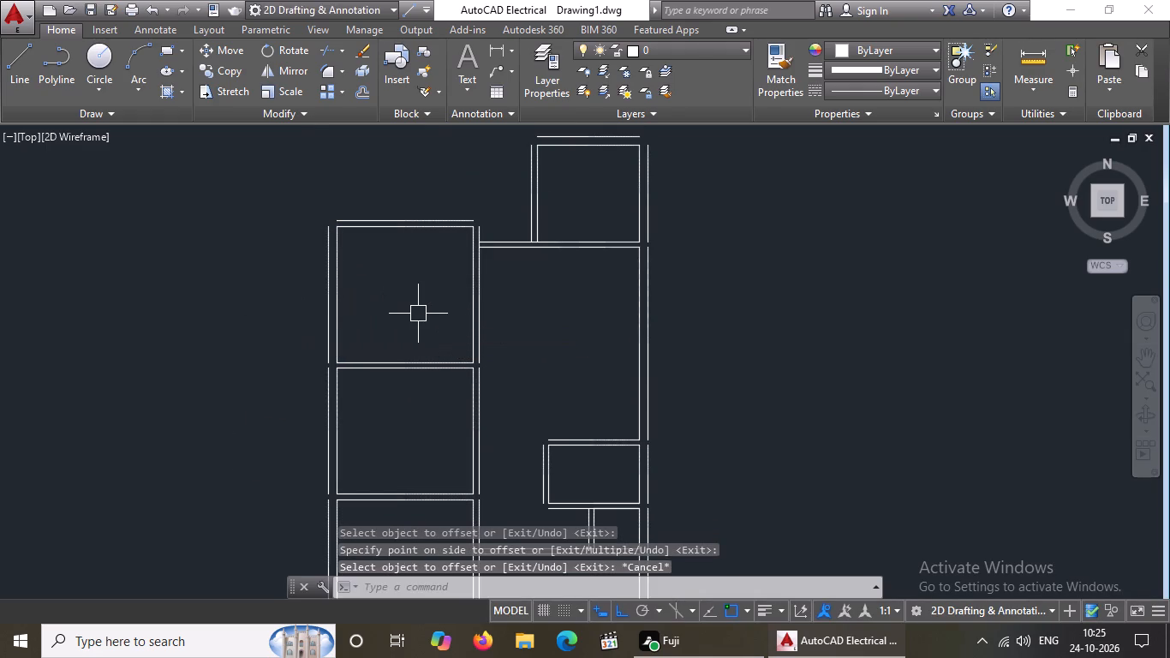
Fillet the top stacked room's inner west wall line with the 9' by 8'6" room's inner top line into a sharp corner.
{"action": "middle_click_drag", "start_coordinate": [420, 314], "coordinate": [427, 346]}
{"action": "key", "text": "Escape"}
{"action": "key", "text": "f"}
{"action": "key", "text": "Return"}
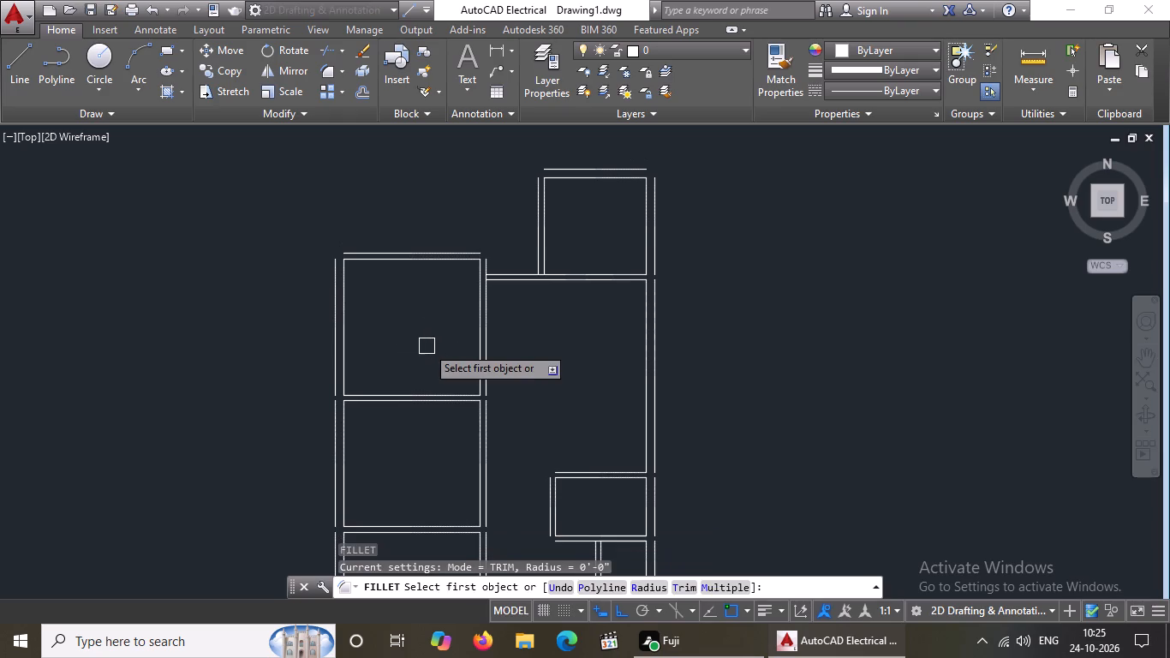
{"action": "left_click", "coordinate": [346, 292]}
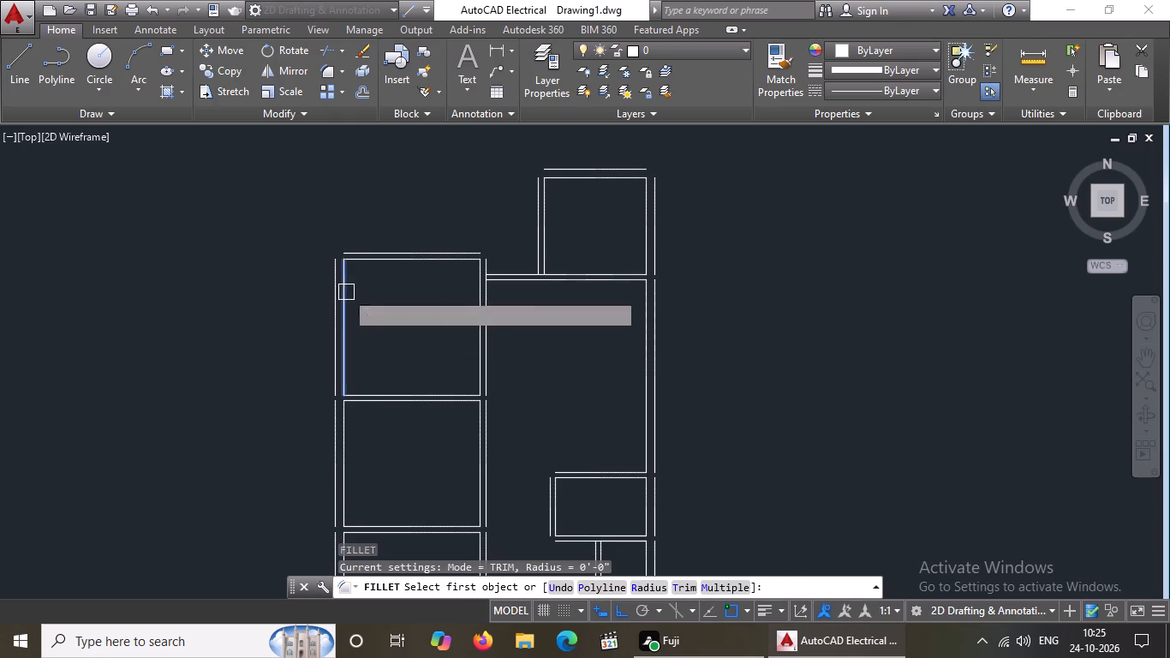
{"action": "left_click", "coordinate": [575, 183]}
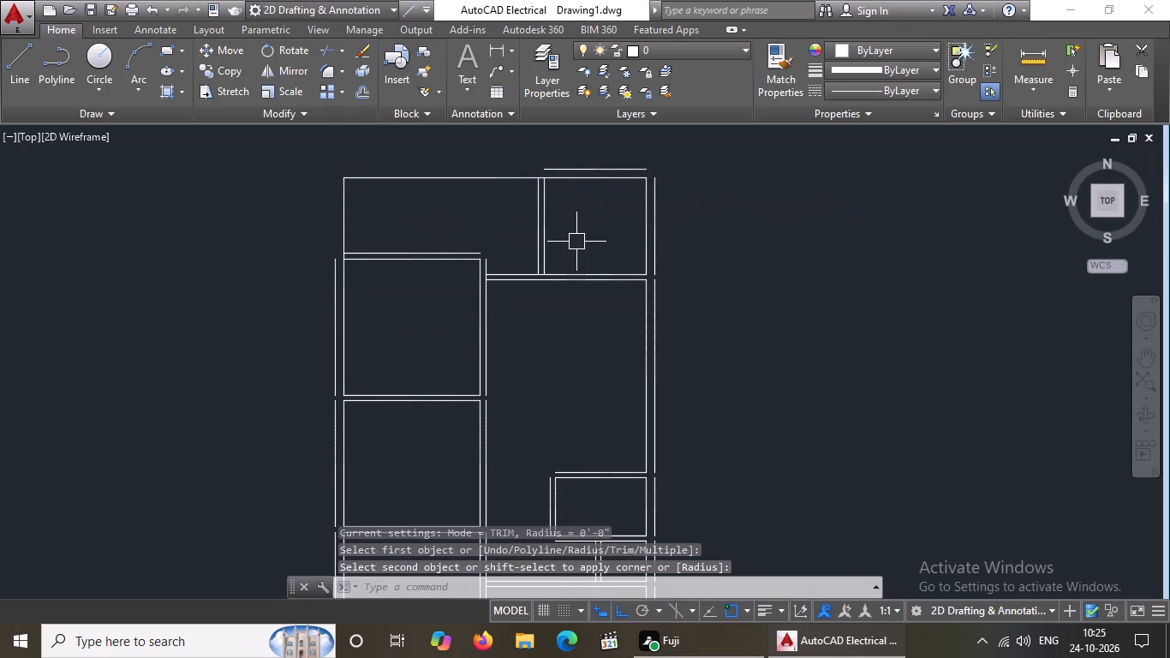
Fillet the top stacked room's outer west wall line with the 9' by 8'6" room's outer top line into a sharp corner.
{"action": "key", "text": "Escape"}
{"action": "key", "text": "f"}
{"action": "key", "text": "Return"}
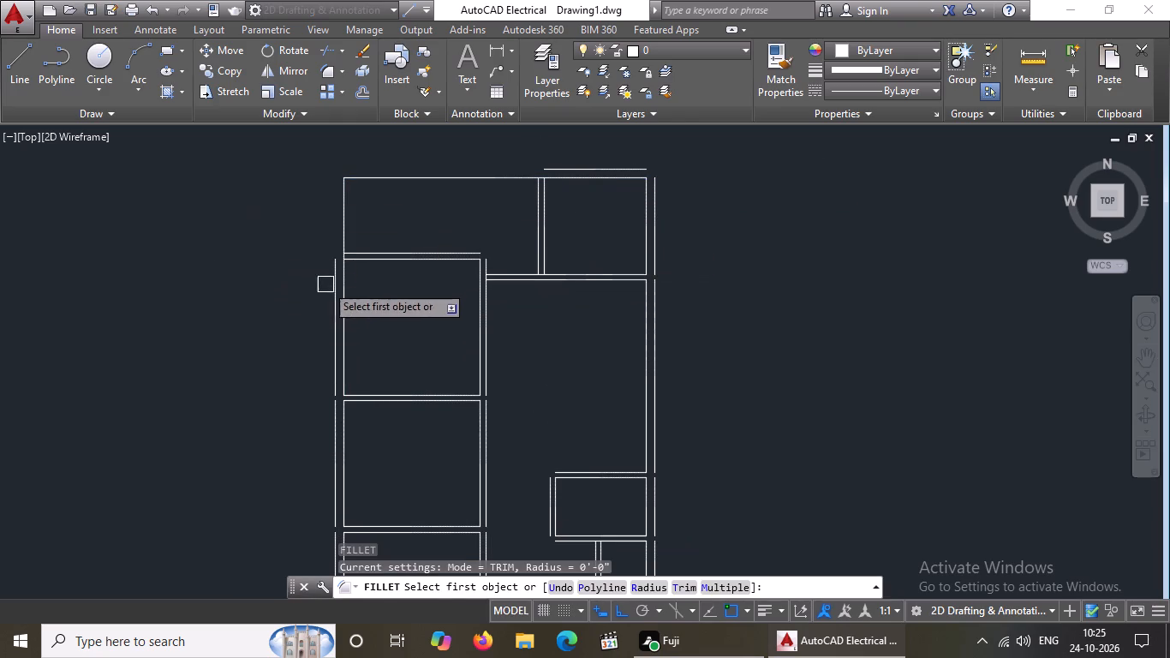
{"action": "left_click", "coordinate": [329, 278]}
{"action": "left_click", "coordinate": [558, 168]}
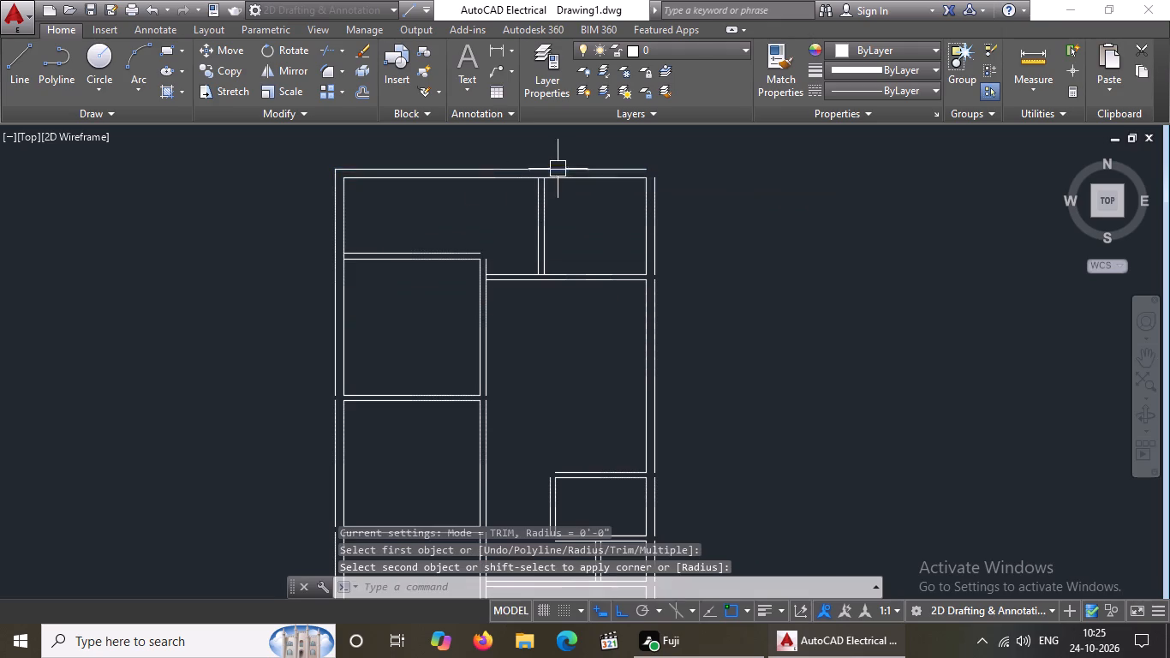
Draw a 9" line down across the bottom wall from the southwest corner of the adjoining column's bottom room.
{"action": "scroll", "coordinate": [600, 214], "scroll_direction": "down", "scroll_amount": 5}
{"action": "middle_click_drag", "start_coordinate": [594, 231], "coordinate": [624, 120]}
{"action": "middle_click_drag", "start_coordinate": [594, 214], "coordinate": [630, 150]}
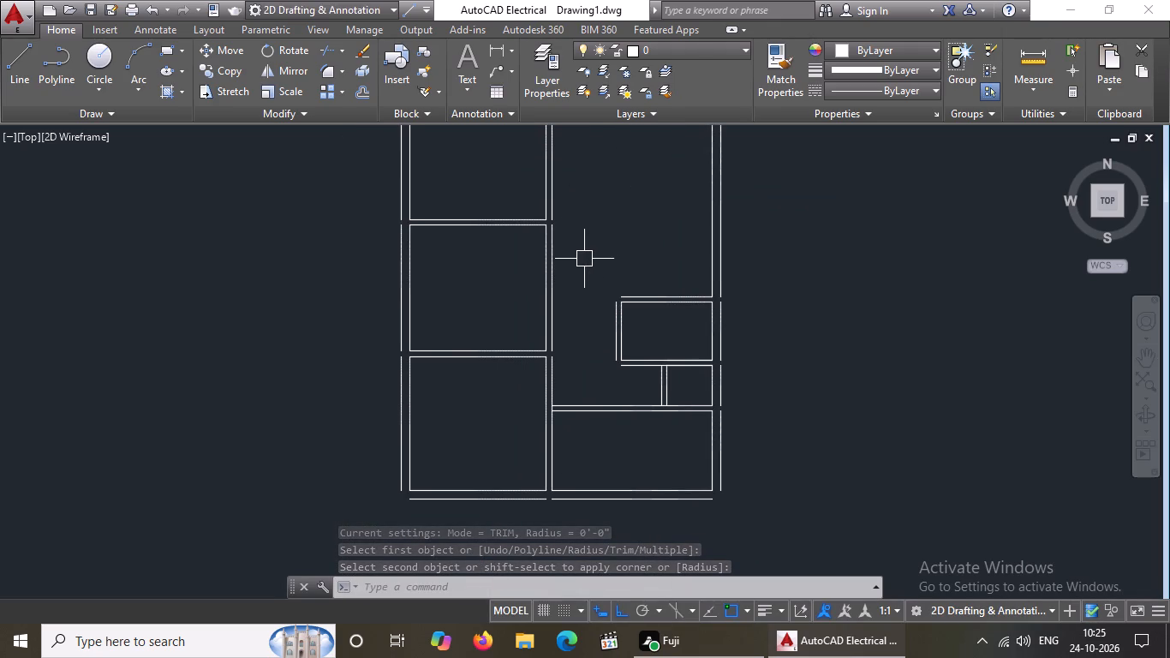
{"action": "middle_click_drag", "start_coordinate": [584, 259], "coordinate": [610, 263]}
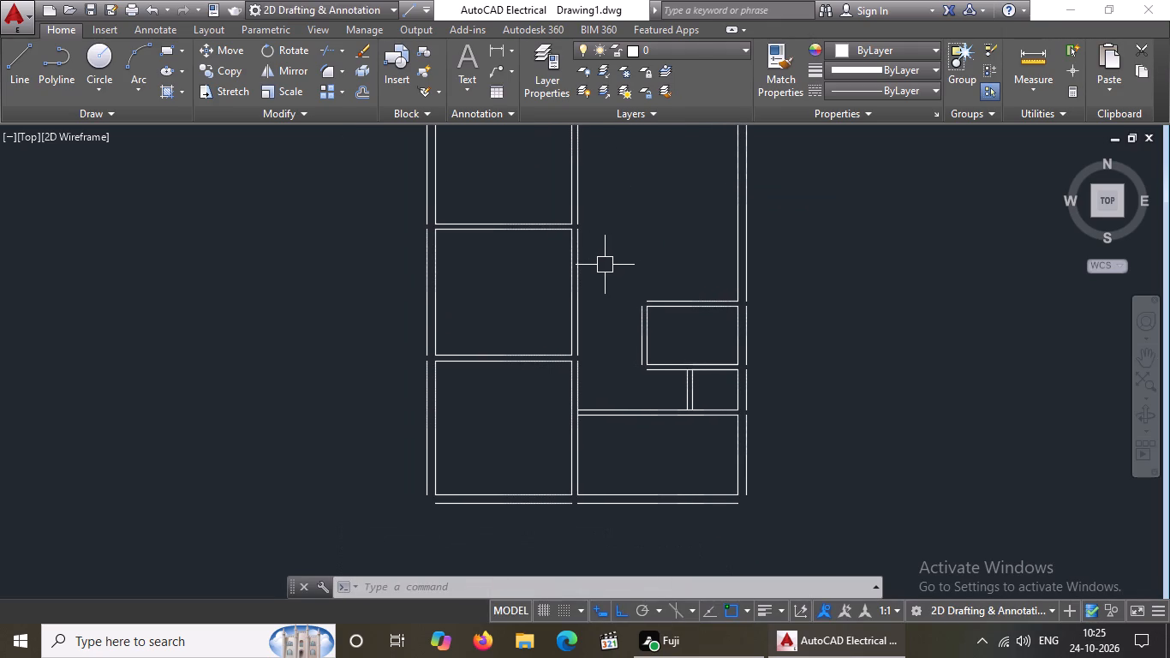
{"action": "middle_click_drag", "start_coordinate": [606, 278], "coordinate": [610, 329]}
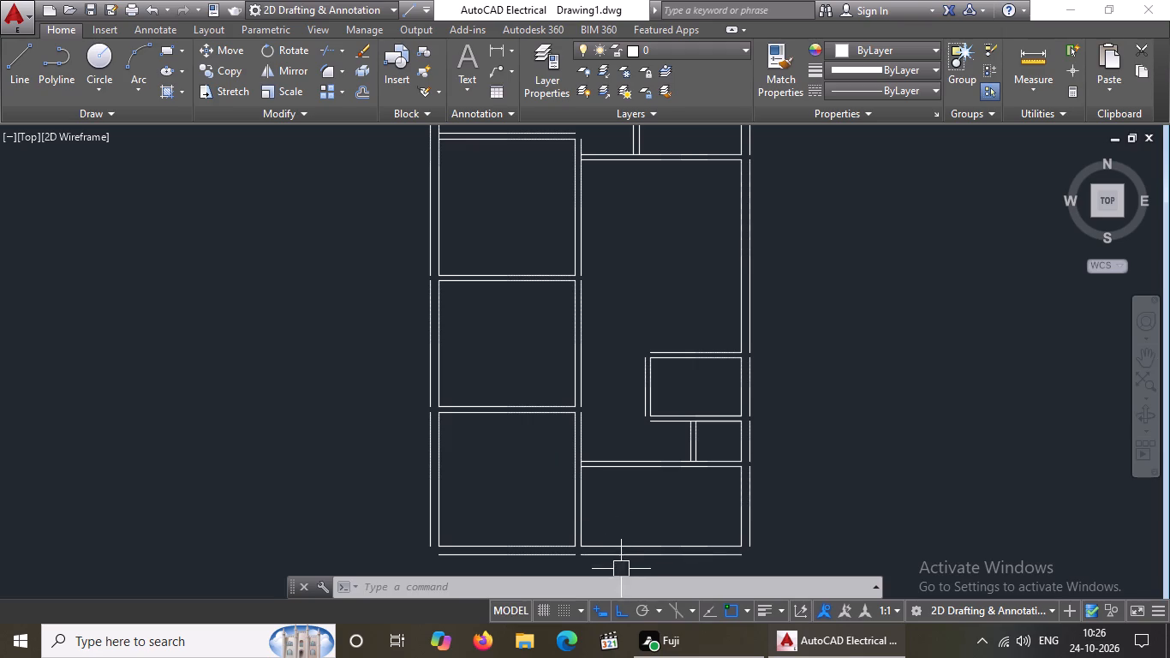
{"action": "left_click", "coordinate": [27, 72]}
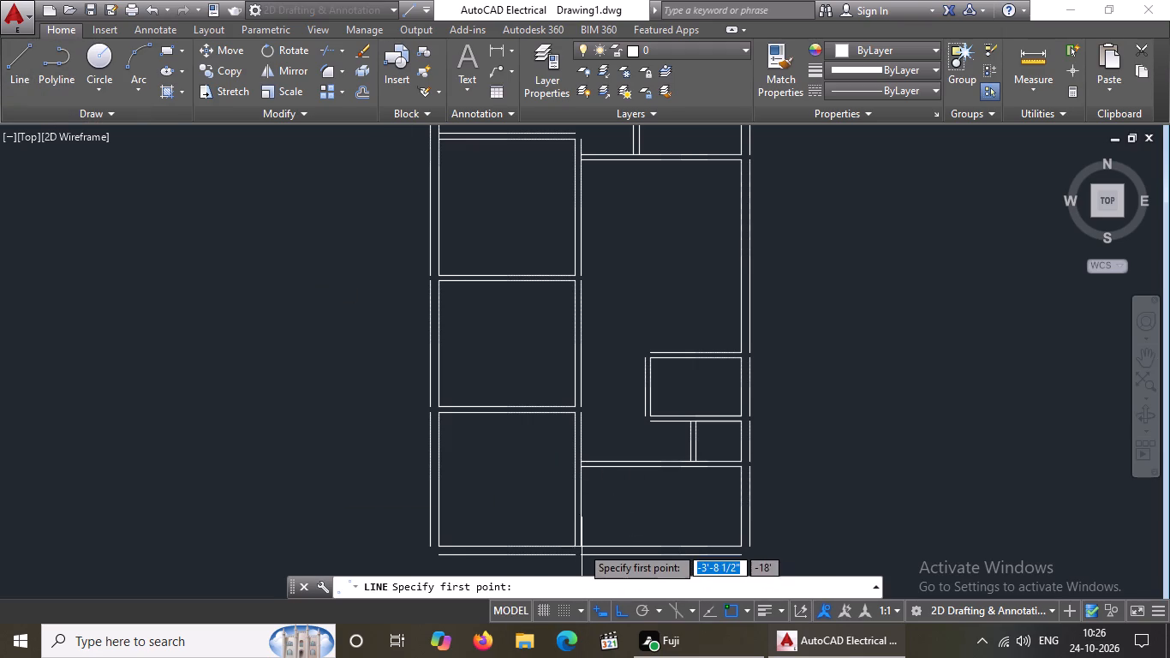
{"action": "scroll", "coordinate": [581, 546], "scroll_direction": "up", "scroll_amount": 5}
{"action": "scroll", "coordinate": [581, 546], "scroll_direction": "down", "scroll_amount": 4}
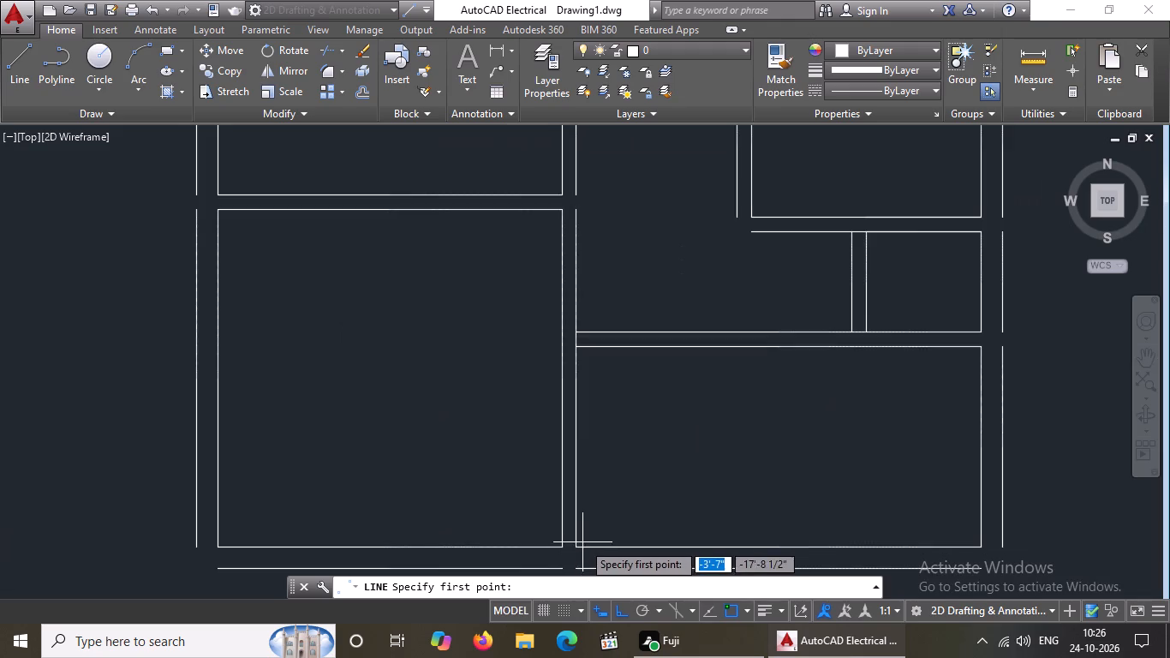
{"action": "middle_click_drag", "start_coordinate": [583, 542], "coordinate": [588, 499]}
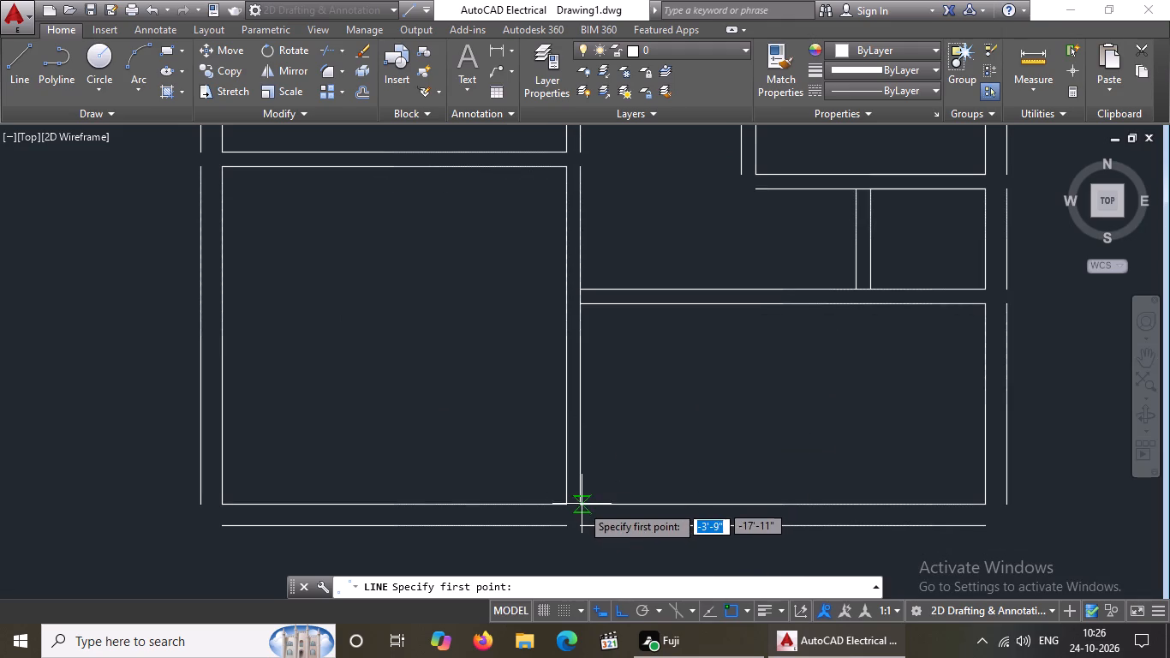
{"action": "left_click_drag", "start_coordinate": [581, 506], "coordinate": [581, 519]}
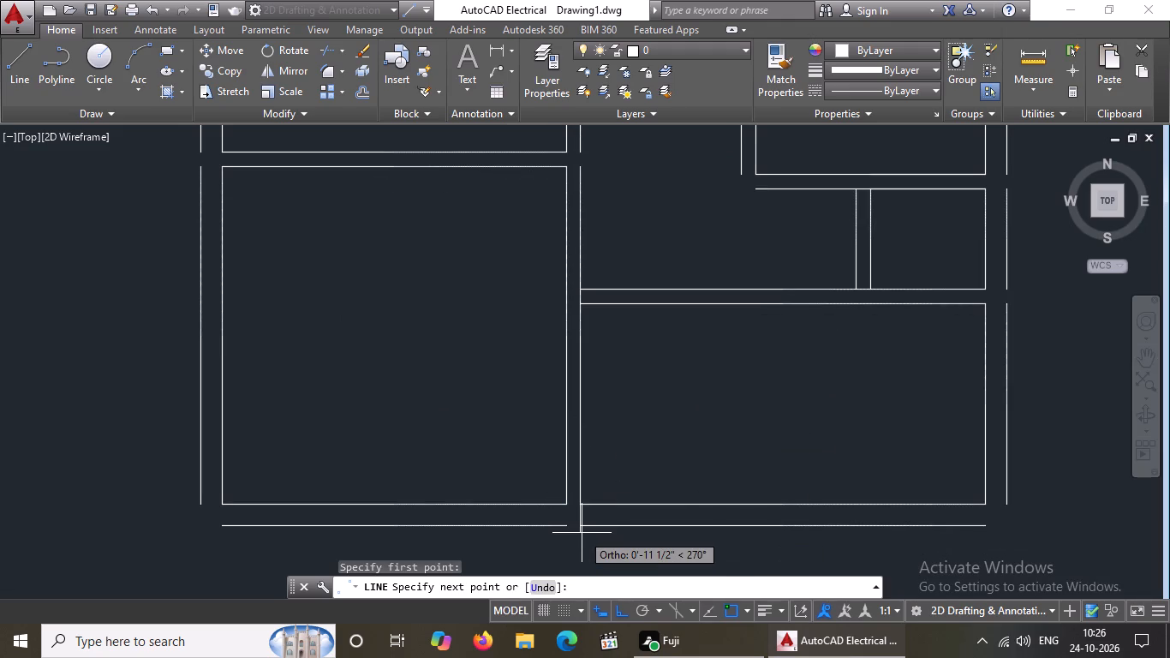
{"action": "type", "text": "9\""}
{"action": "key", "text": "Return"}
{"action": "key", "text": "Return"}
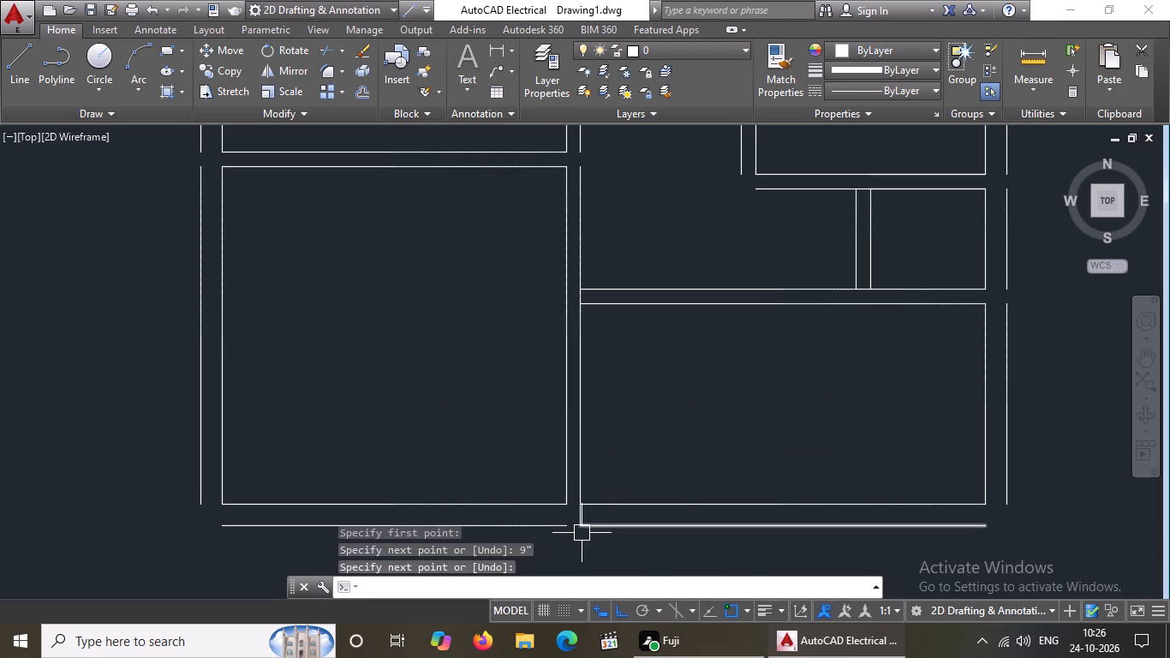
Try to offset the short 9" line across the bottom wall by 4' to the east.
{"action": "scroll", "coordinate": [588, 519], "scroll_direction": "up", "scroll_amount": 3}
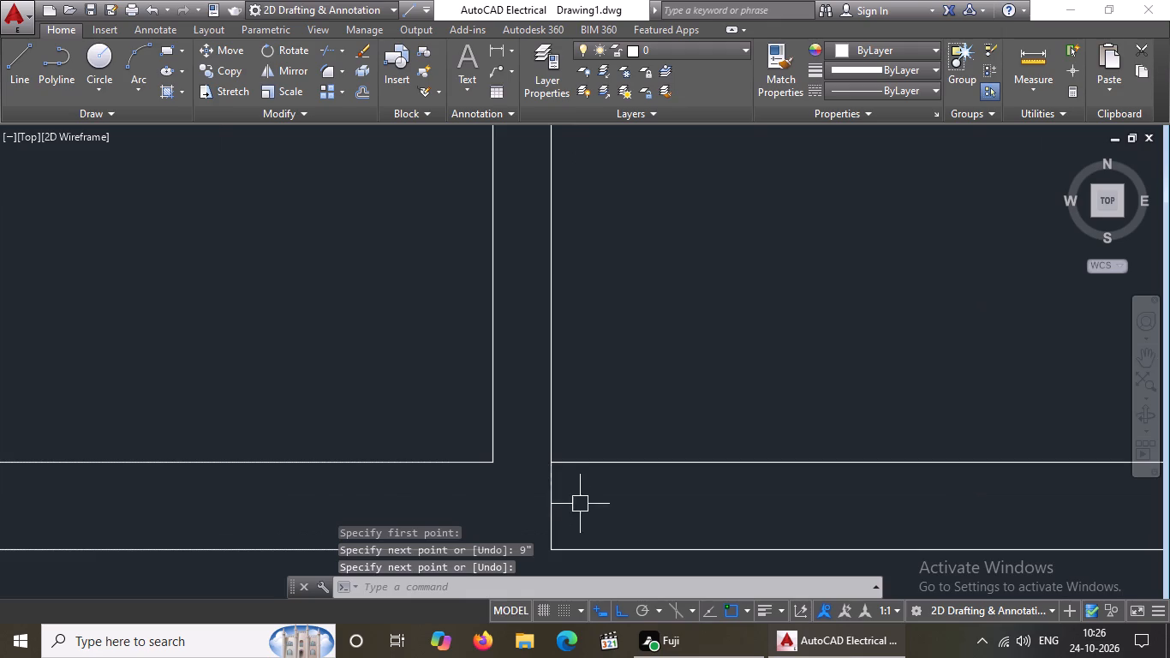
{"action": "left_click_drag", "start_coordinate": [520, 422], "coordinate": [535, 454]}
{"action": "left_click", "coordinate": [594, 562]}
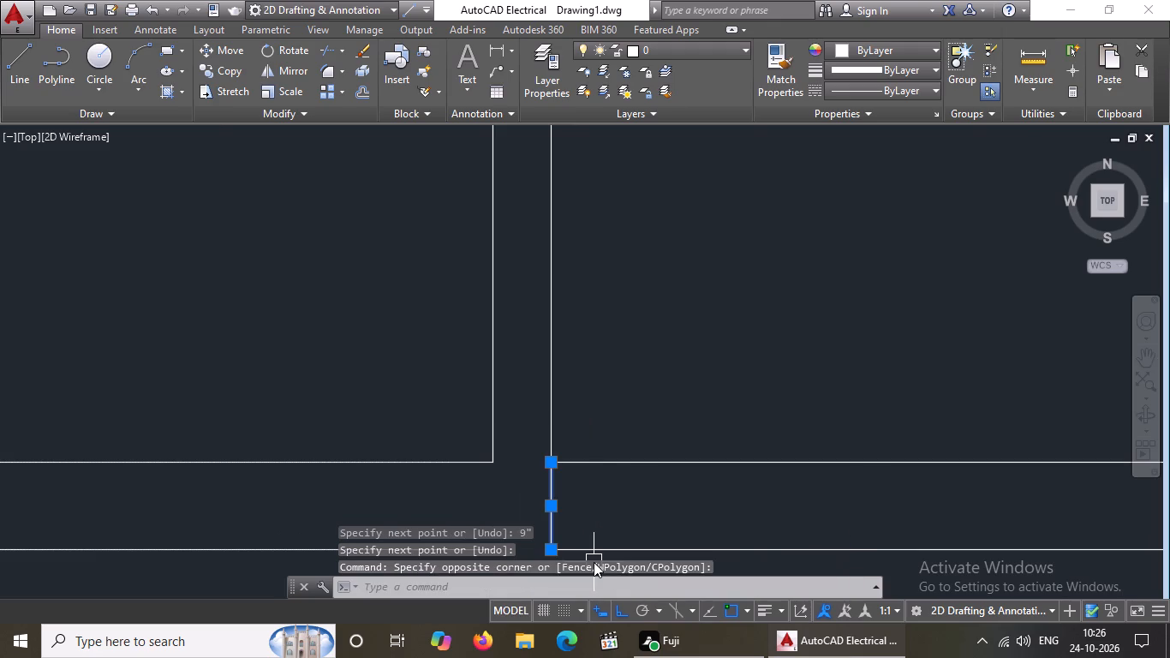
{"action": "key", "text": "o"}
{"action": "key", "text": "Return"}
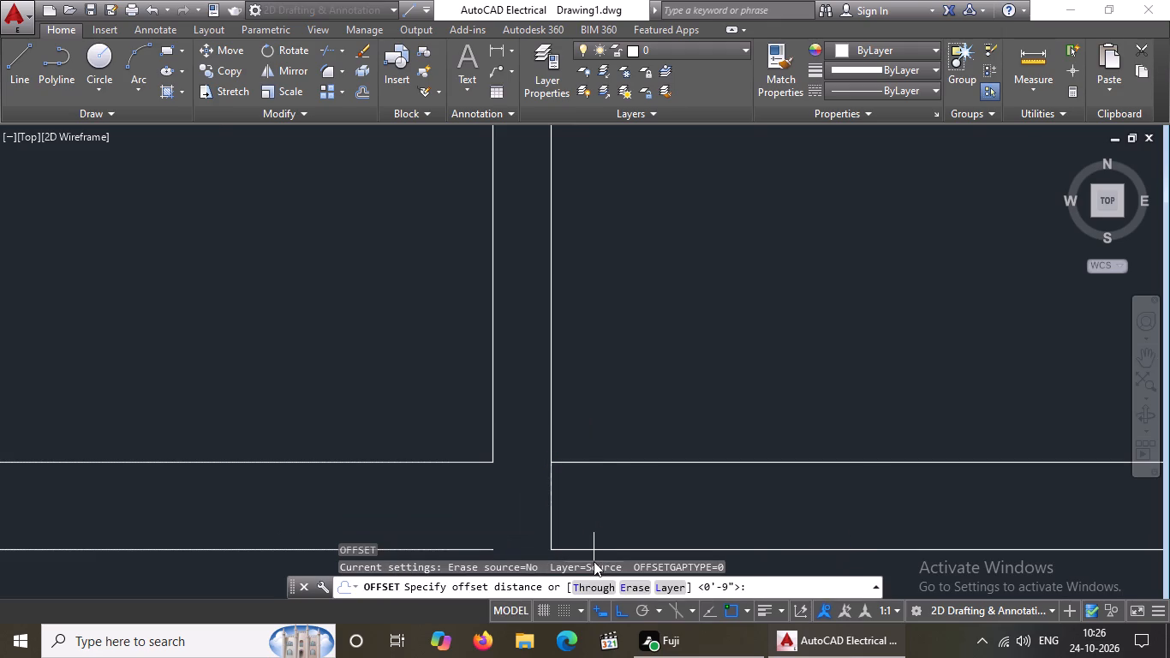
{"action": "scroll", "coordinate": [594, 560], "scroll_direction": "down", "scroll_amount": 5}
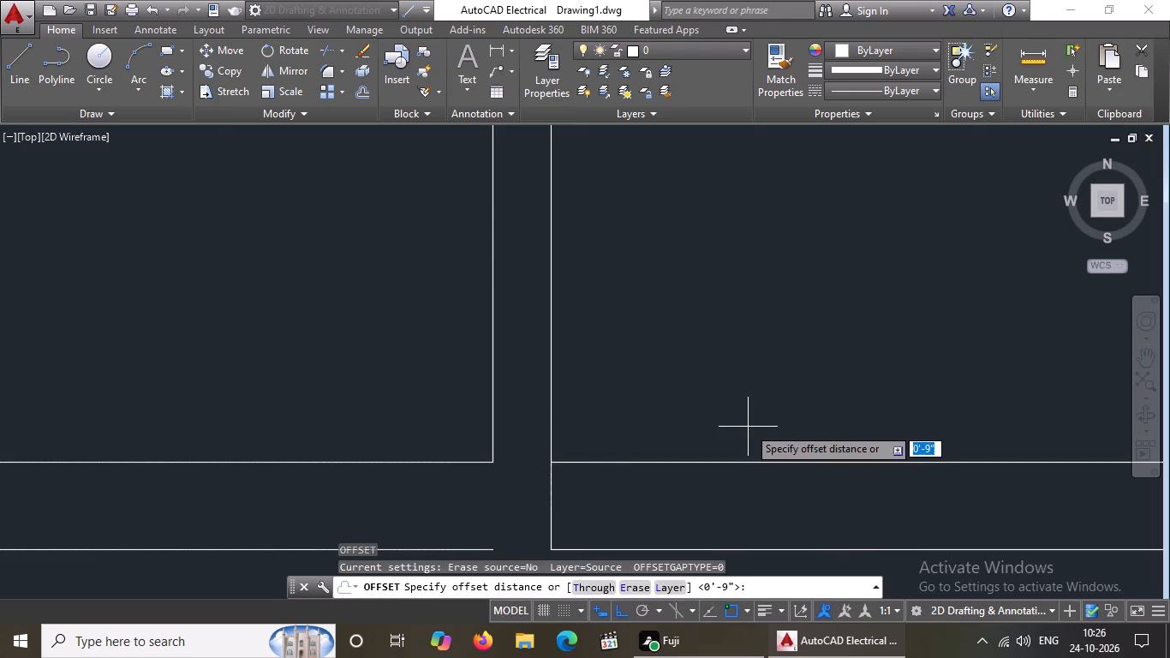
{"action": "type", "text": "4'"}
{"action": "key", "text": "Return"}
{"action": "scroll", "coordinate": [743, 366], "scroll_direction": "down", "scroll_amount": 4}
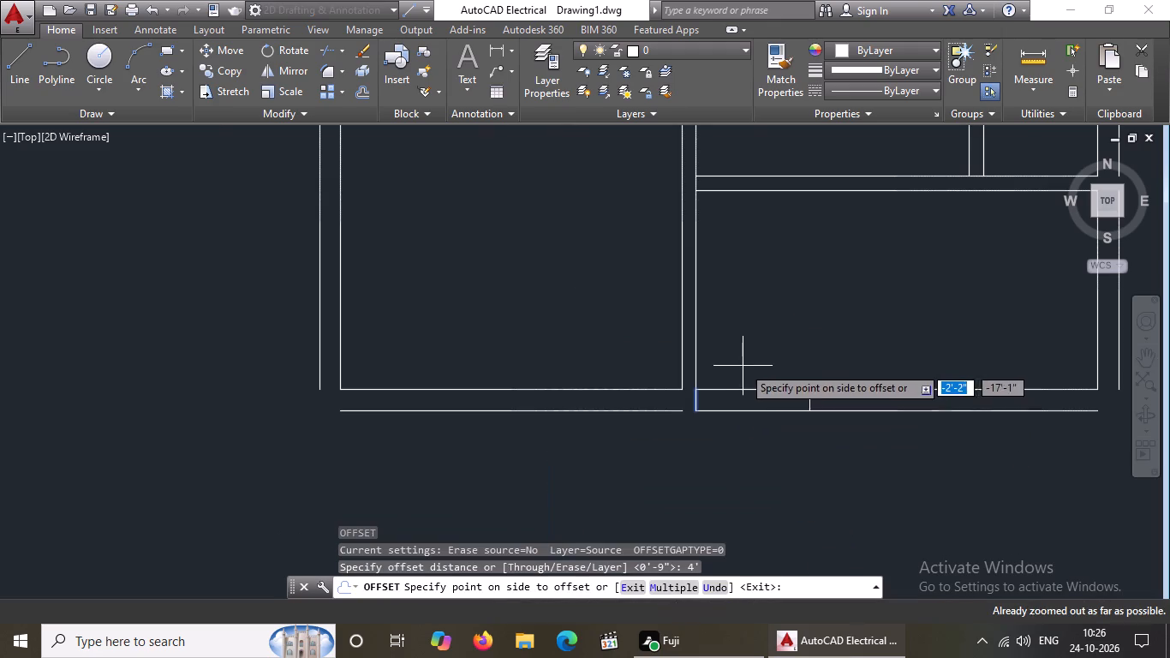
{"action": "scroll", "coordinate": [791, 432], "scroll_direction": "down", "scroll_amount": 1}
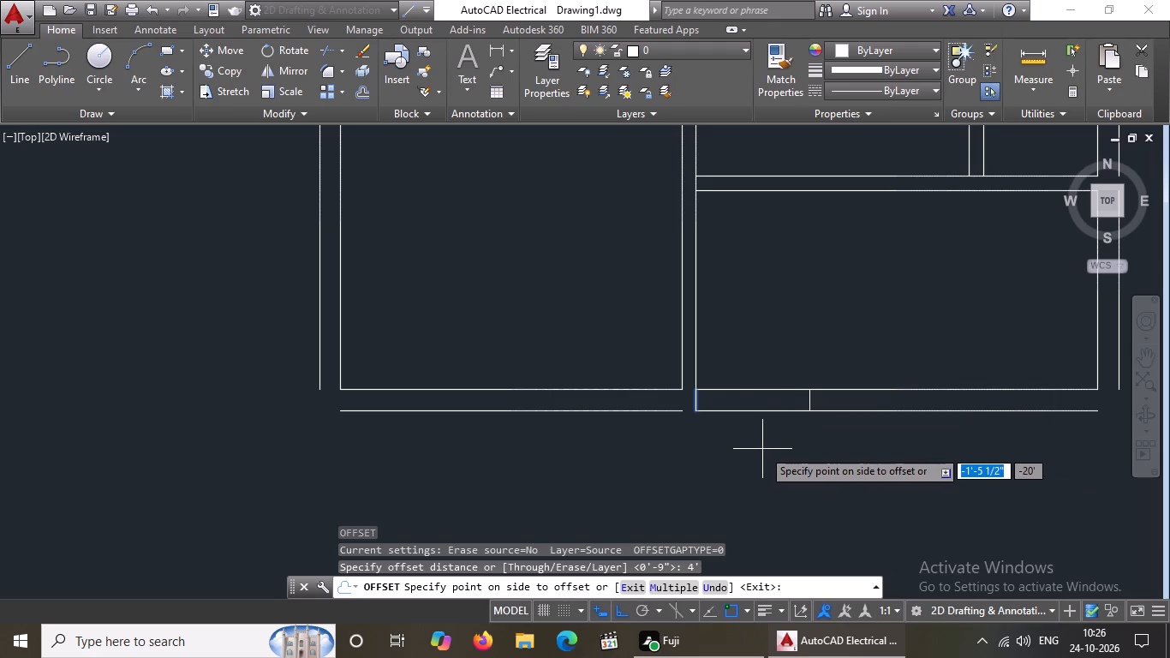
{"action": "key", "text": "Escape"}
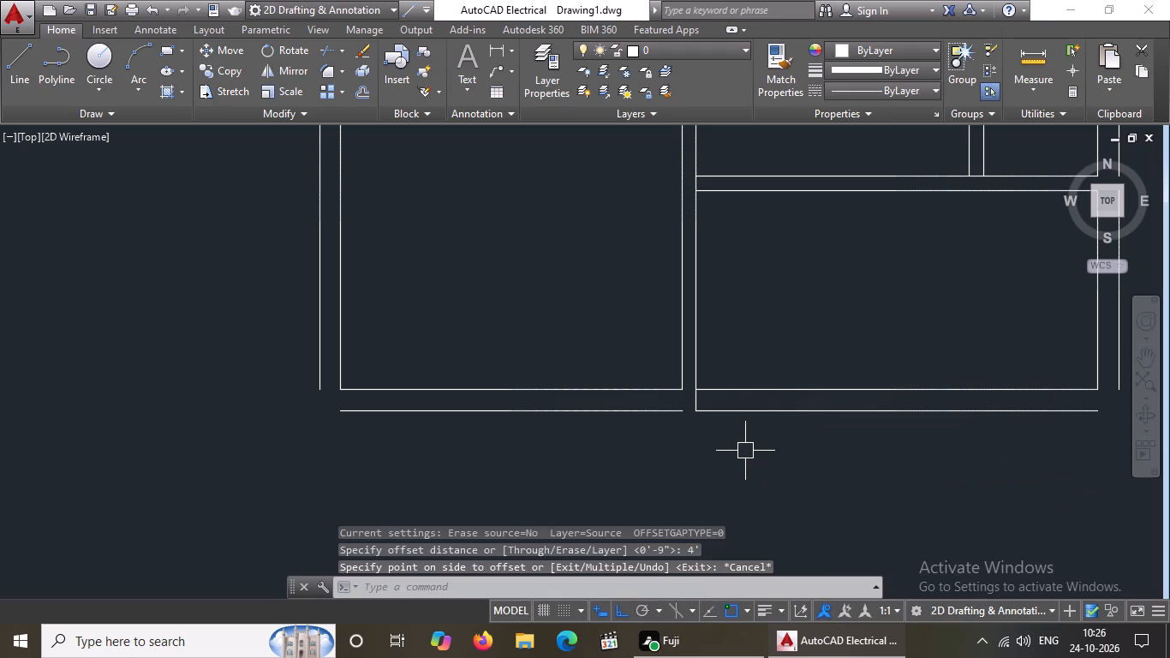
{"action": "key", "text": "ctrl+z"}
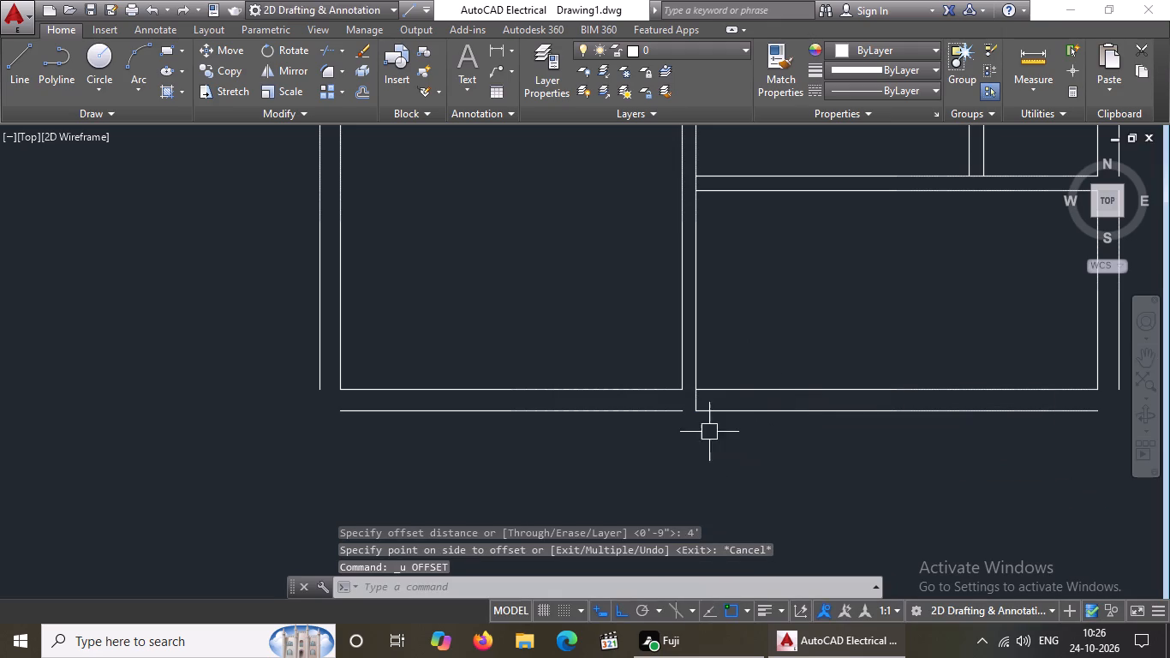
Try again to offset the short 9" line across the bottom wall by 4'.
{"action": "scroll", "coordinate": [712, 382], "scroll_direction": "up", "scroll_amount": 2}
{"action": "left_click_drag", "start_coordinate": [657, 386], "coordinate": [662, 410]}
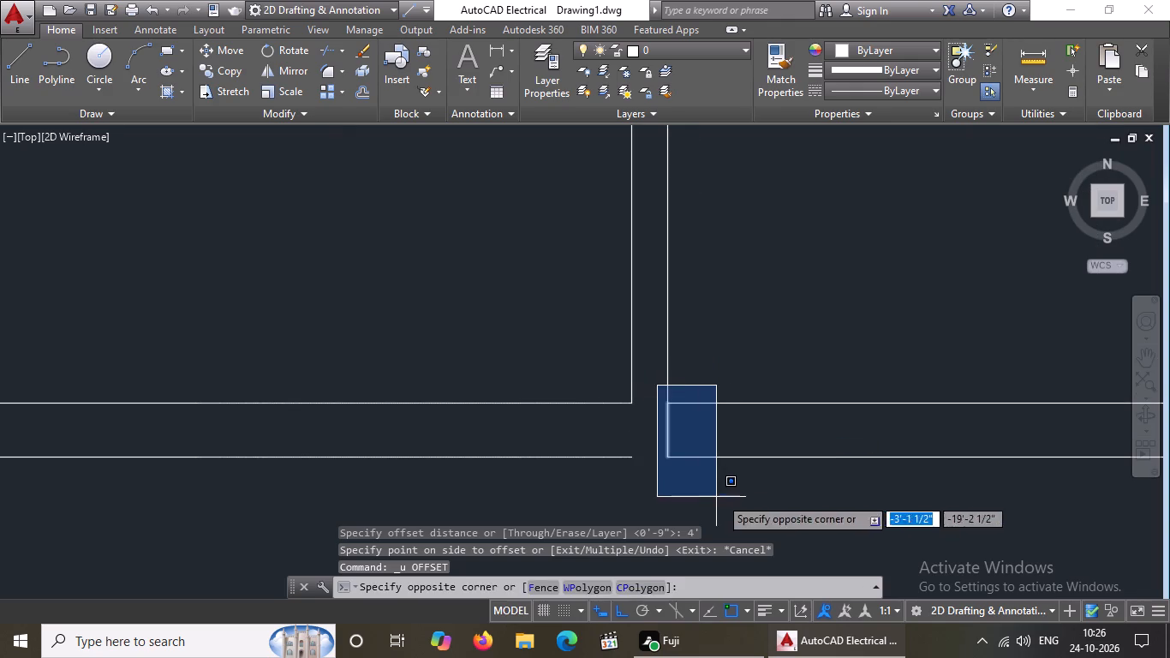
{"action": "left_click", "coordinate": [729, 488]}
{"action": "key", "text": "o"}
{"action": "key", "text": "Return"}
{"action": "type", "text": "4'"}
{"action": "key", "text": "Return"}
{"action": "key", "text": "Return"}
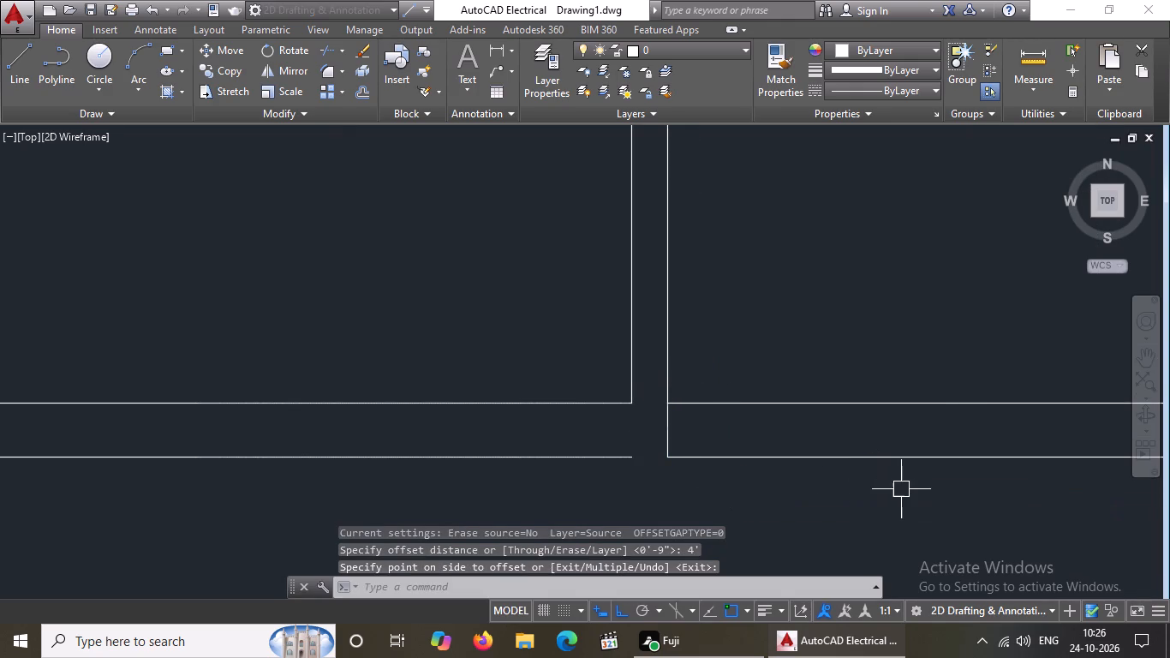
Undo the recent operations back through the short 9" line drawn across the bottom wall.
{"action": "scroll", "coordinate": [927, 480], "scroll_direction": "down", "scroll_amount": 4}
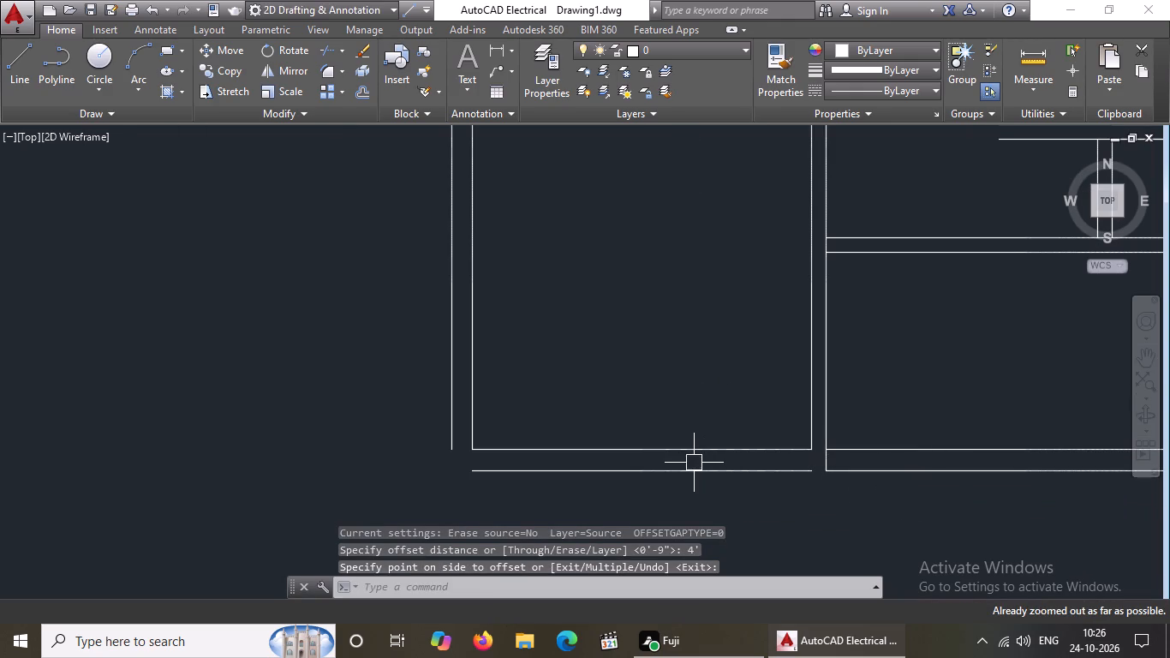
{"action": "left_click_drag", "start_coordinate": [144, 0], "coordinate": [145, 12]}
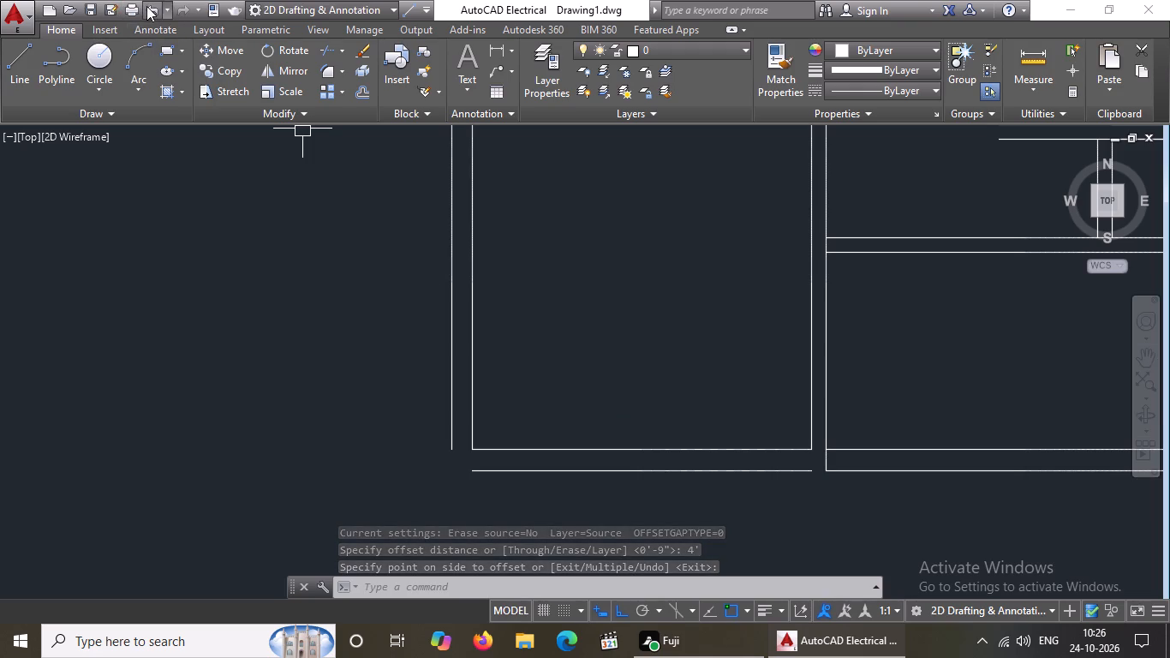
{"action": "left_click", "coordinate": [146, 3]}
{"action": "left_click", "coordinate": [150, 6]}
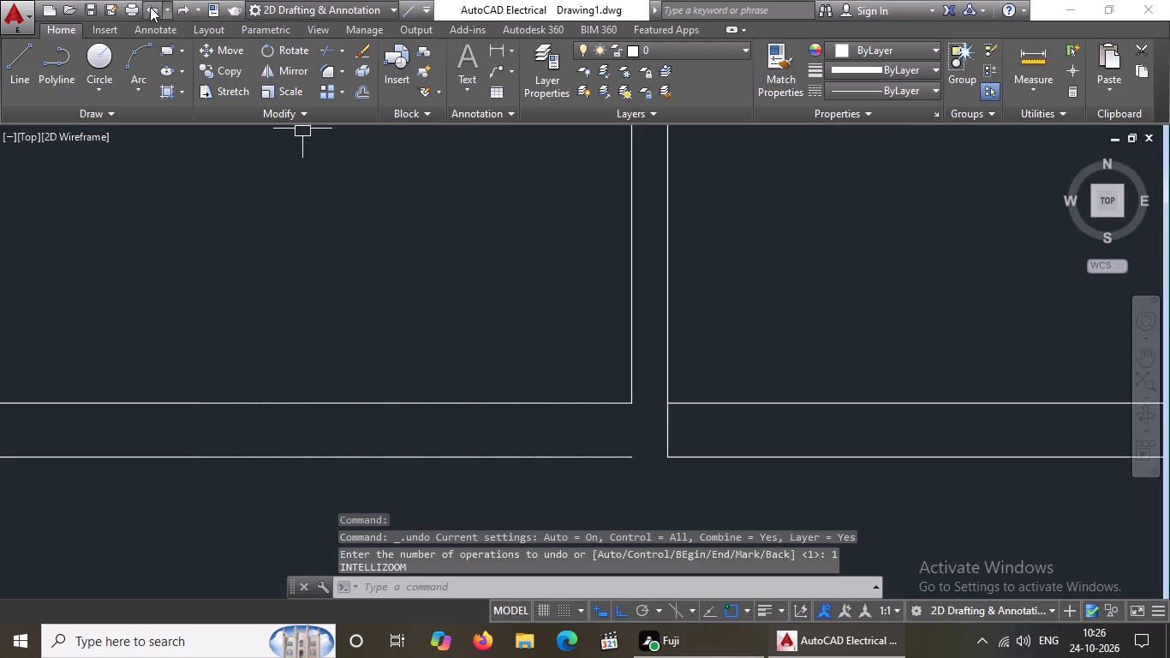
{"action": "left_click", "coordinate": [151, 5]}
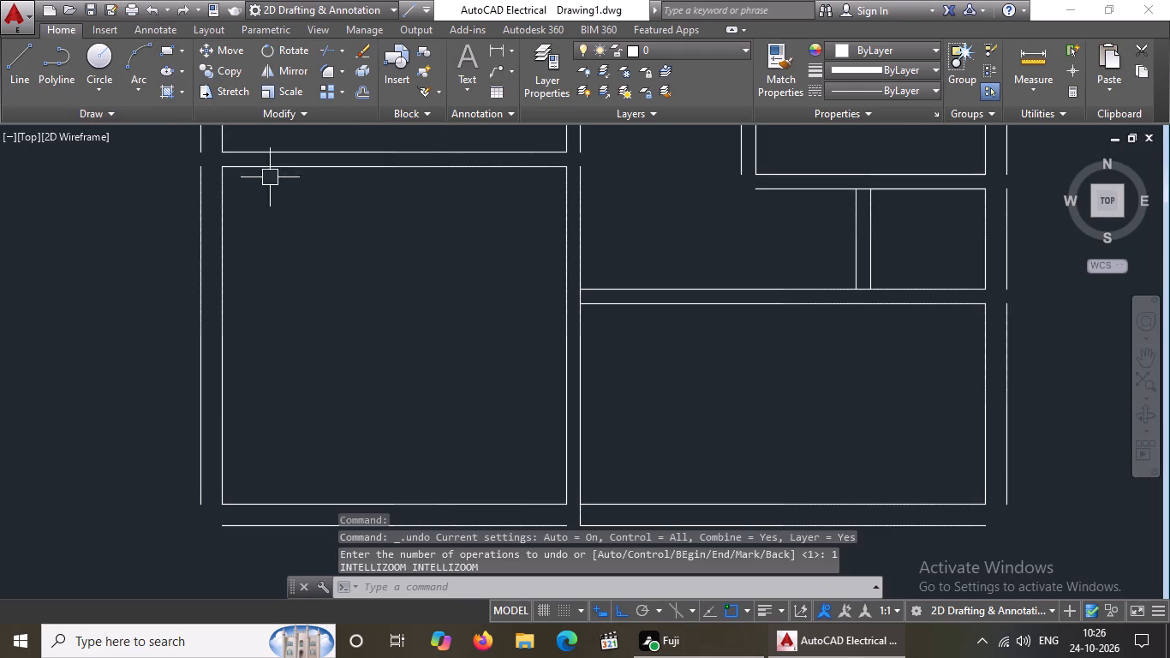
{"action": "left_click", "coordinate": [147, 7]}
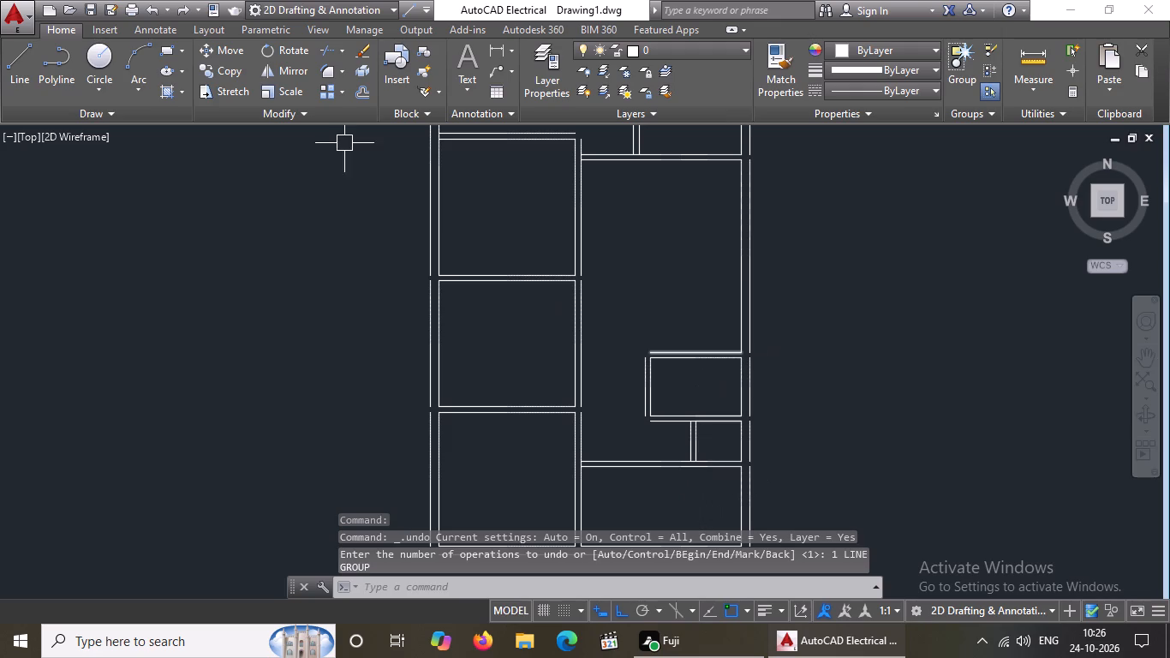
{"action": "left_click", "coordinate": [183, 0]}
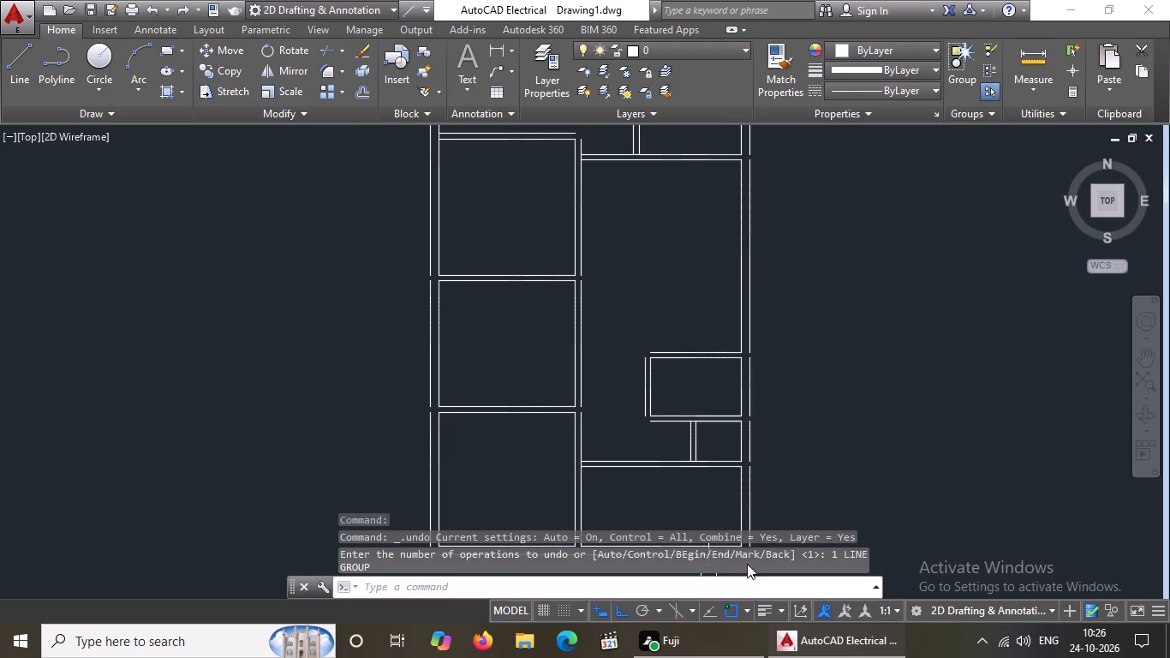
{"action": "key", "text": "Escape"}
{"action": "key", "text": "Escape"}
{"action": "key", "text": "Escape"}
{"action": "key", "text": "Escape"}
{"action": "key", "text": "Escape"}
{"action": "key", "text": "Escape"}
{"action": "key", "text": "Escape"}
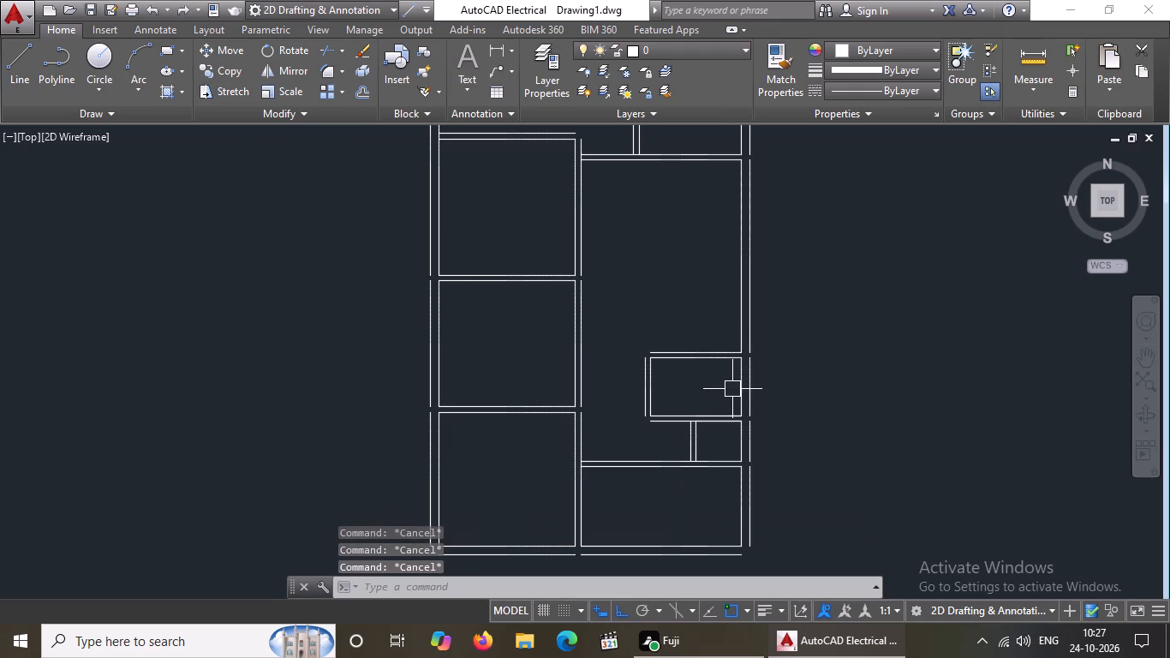
Redo all the undone operations, restoring the short 9" line across the bottom wall.
{"action": "key", "text": "Escape"}
{"action": "key", "text": "Escape"}
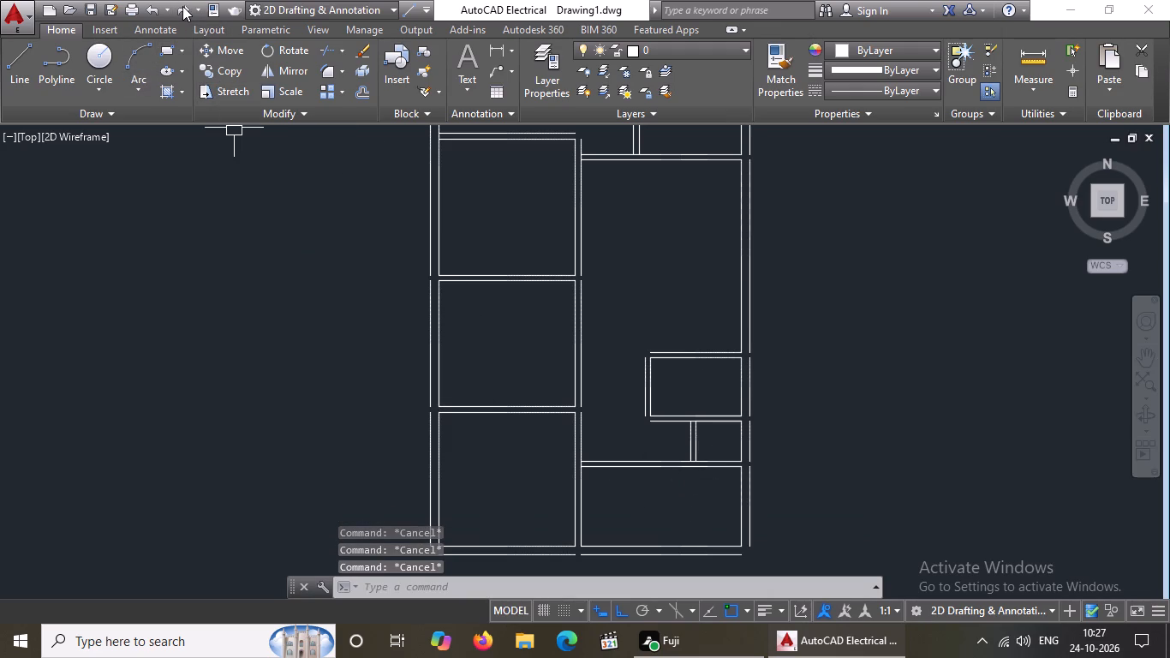
{"action": "left_click", "coordinate": [182, 5]}
{"action": "left_click", "coordinate": [182, 5]}
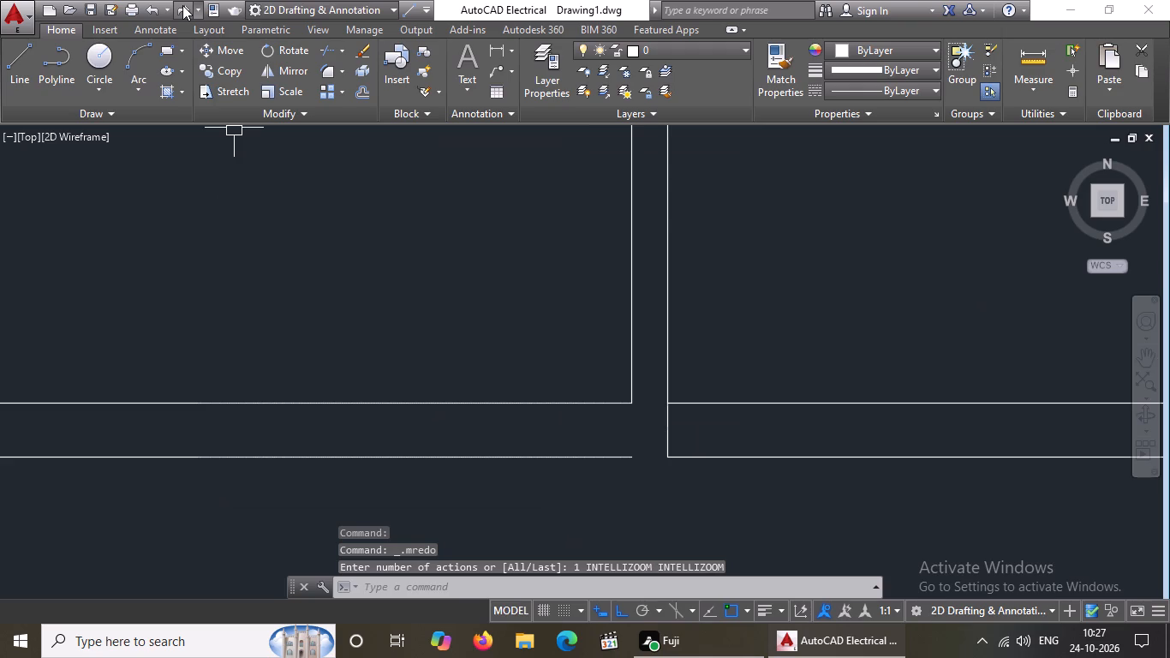
{"action": "left_click", "coordinate": [181, 6]}
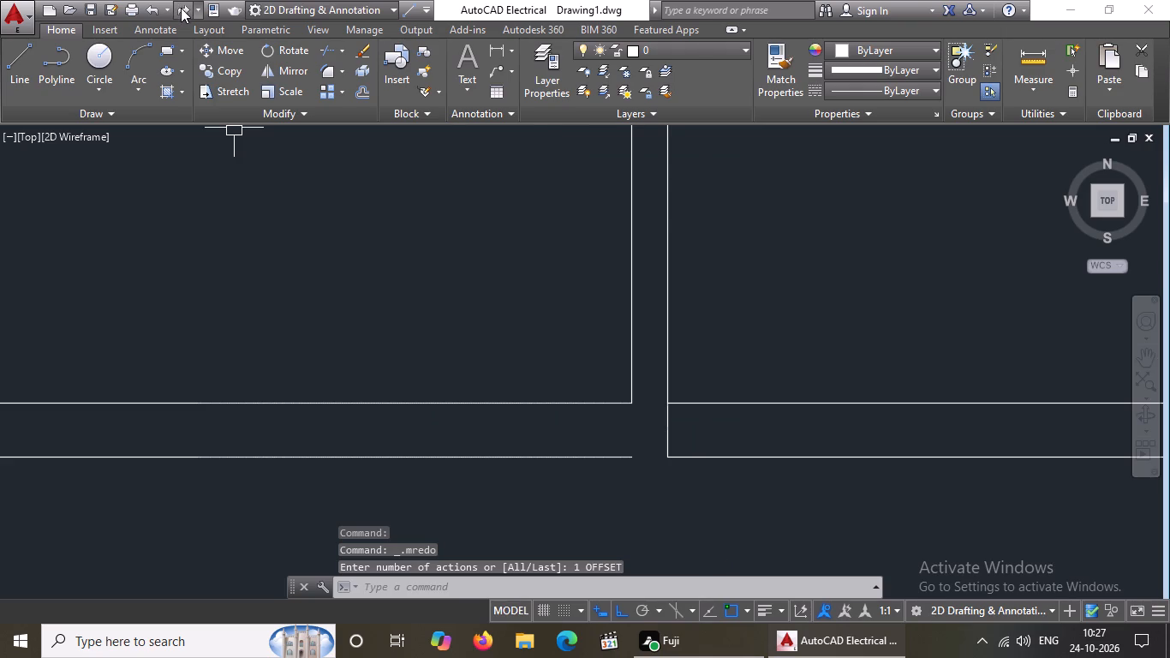
{"action": "left_click", "coordinate": [182, 8]}
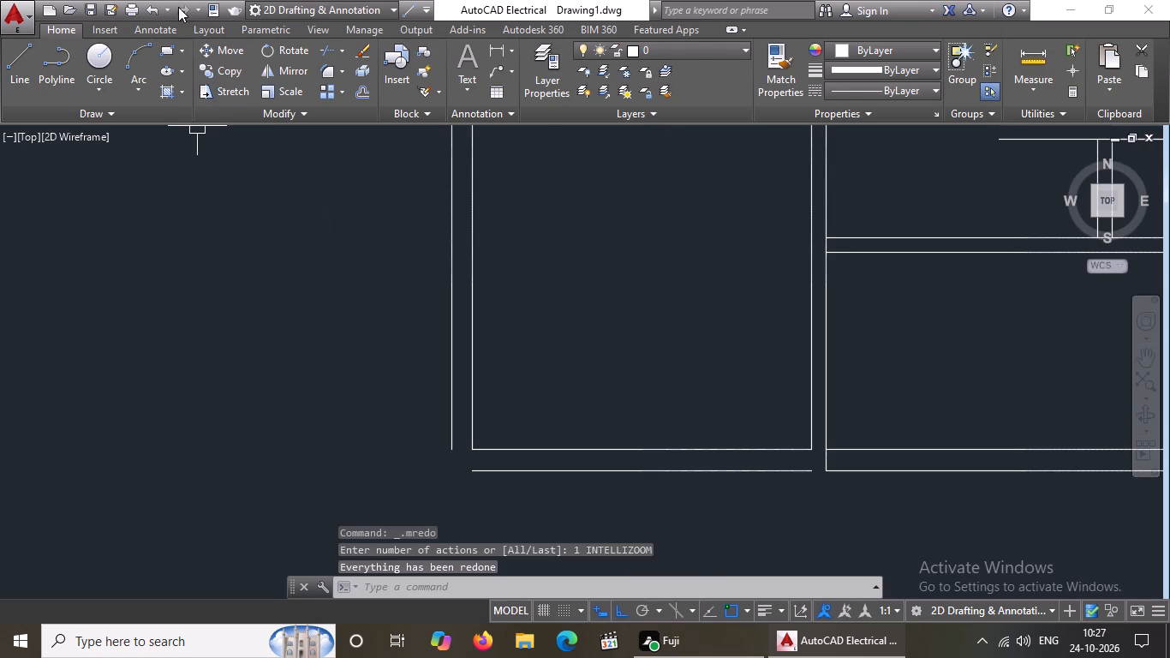
{"action": "key", "text": "Escape"}
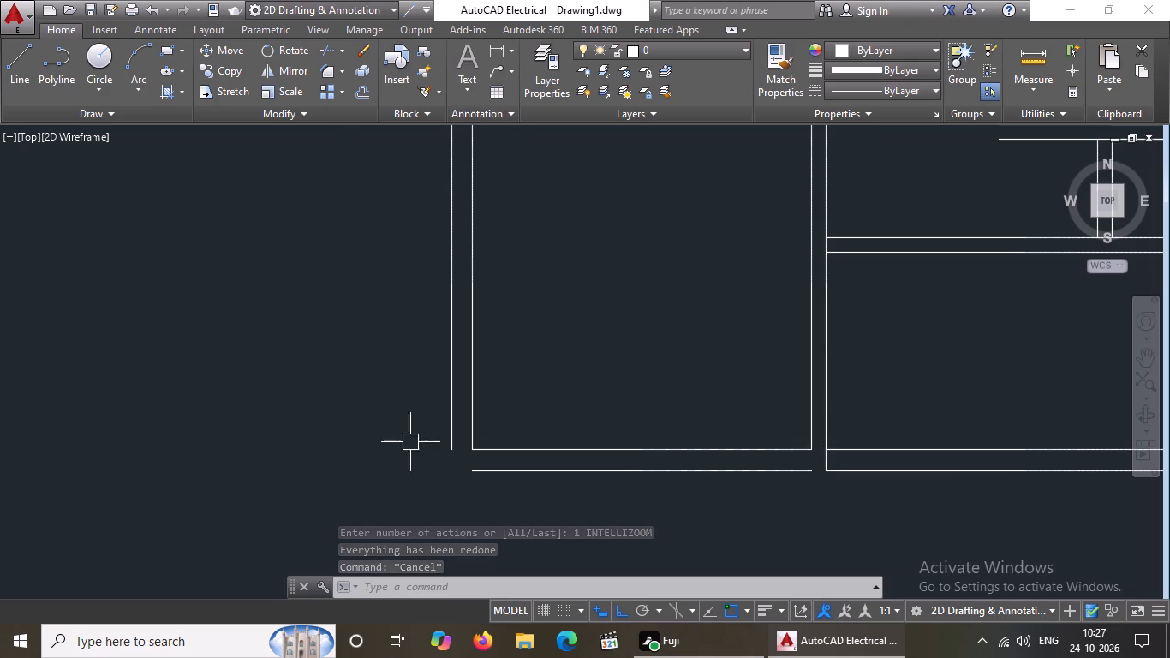
Add the multiline text VERANDAH inside the bottom room of the adjoining column.
{"action": "left_click", "coordinate": [467, 86]}
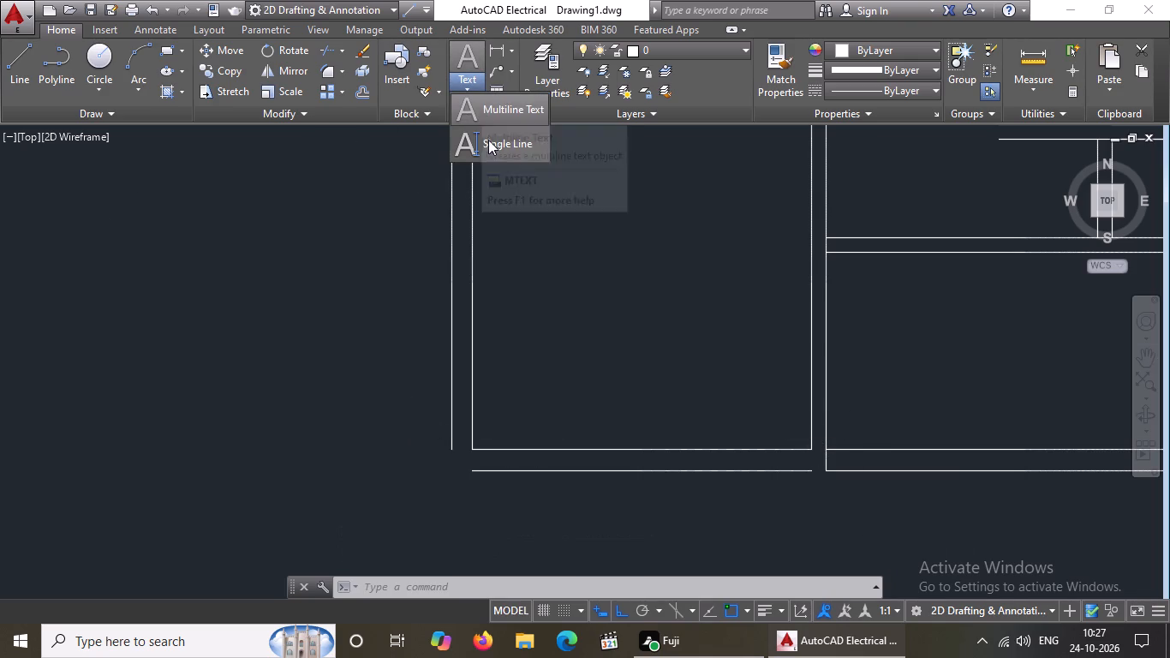
{"action": "left_click_drag", "start_coordinate": [503, 112], "coordinate": [525, 123]}
{"action": "left_click_drag", "start_coordinate": [880, 309], "coordinate": [910, 328]}
{"action": "left_click", "coordinate": [1052, 395]}
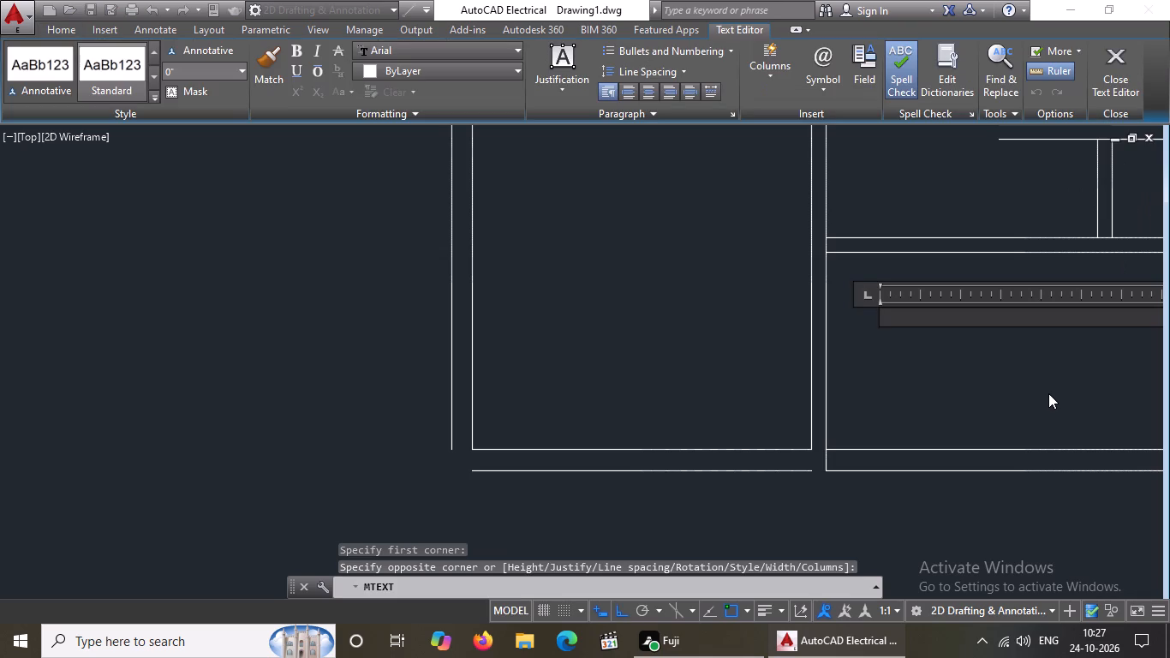
{"action": "key", "text": "v"}
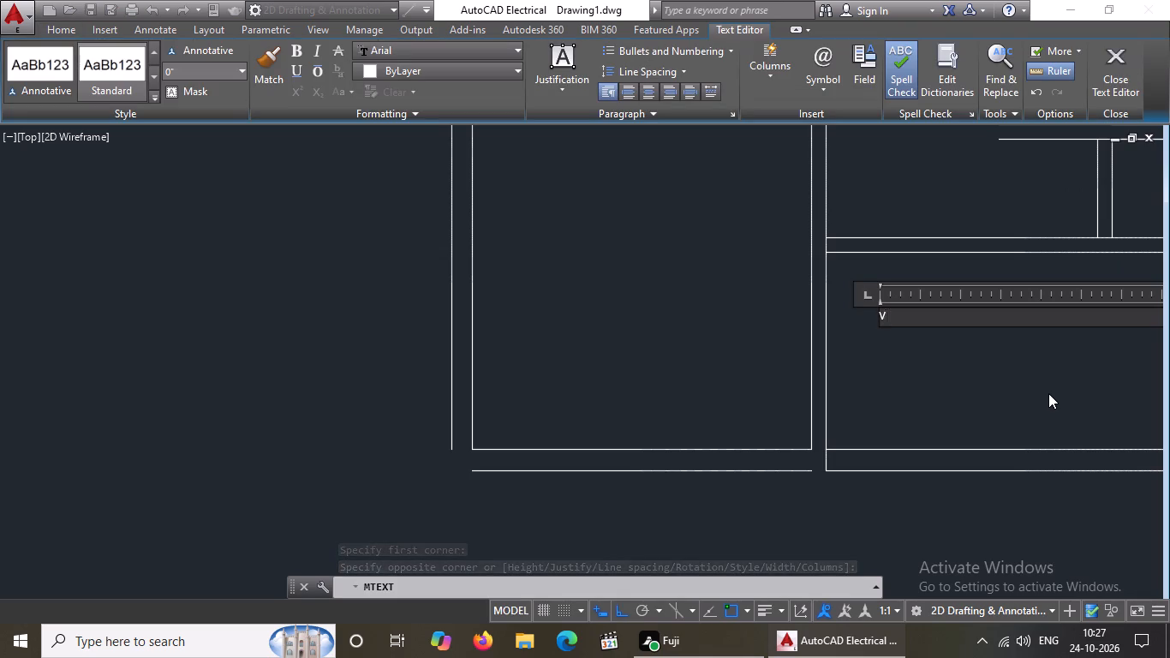
{"action": "key", "text": "BackSpace"}
{"action": "key", "text": "v"}
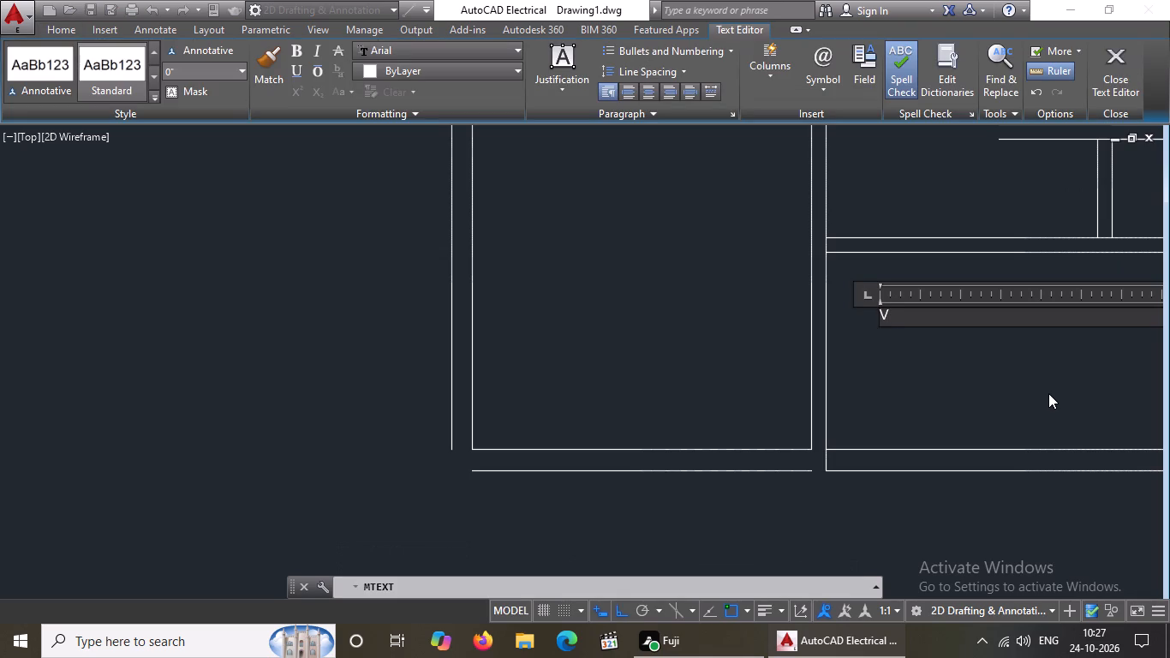
{"action": "key", "text": "e"}
{"action": "type", "text": "RAN"}
{"action": "type", "text": "DAH"}
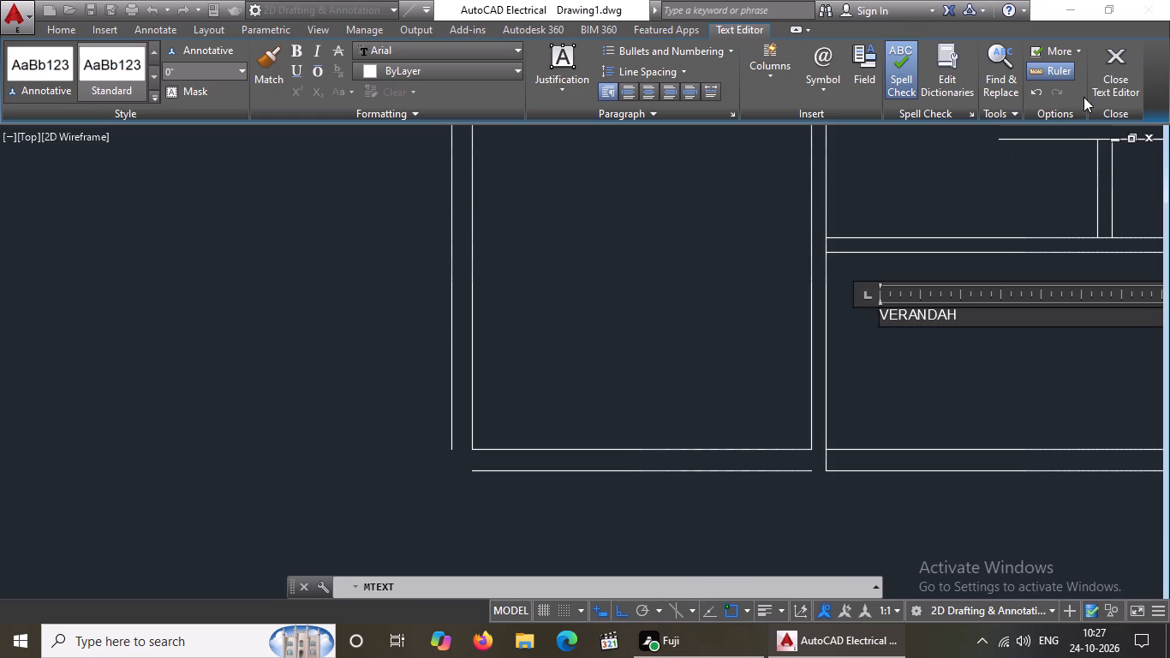
{"action": "left_click", "coordinate": [1101, 83]}
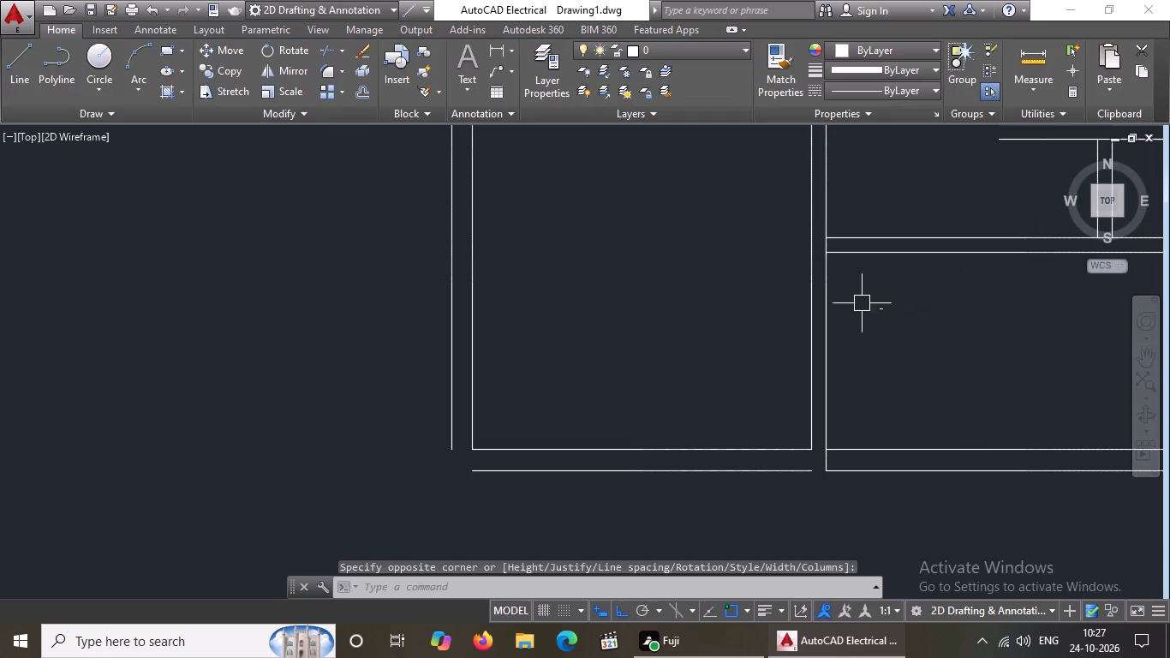
Set the text height of the VERANDAH label to 8".
{"action": "left_click_drag", "start_coordinate": [862, 291], "coordinate": [882, 321]}
{"action": "left_click", "coordinate": [925, 378]}
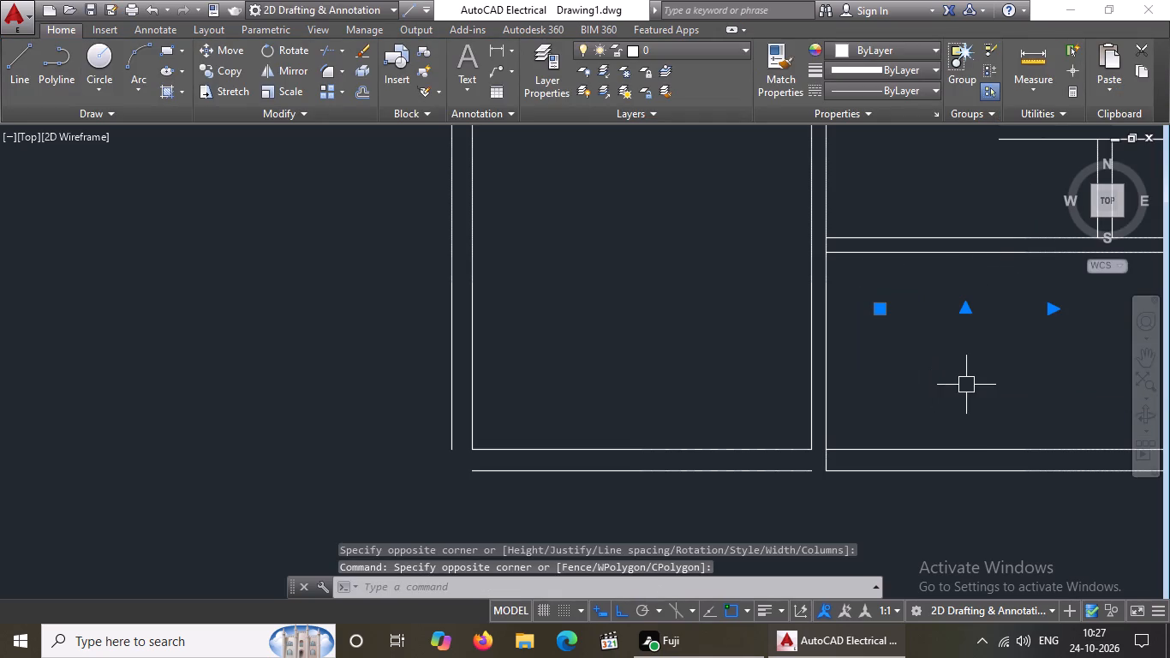
{"action": "right_click", "coordinate": [968, 386]}
{"action": "left_click", "coordinate": [1029, 595]}
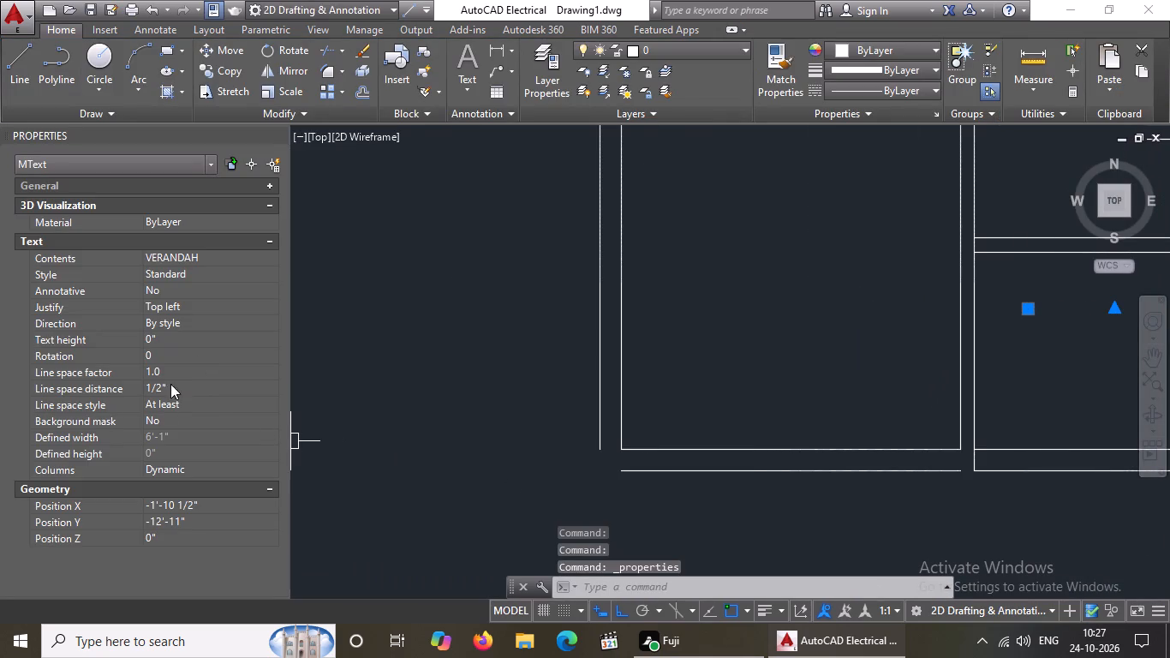
{"action": "left_click", "coordinate": [172, 339]}
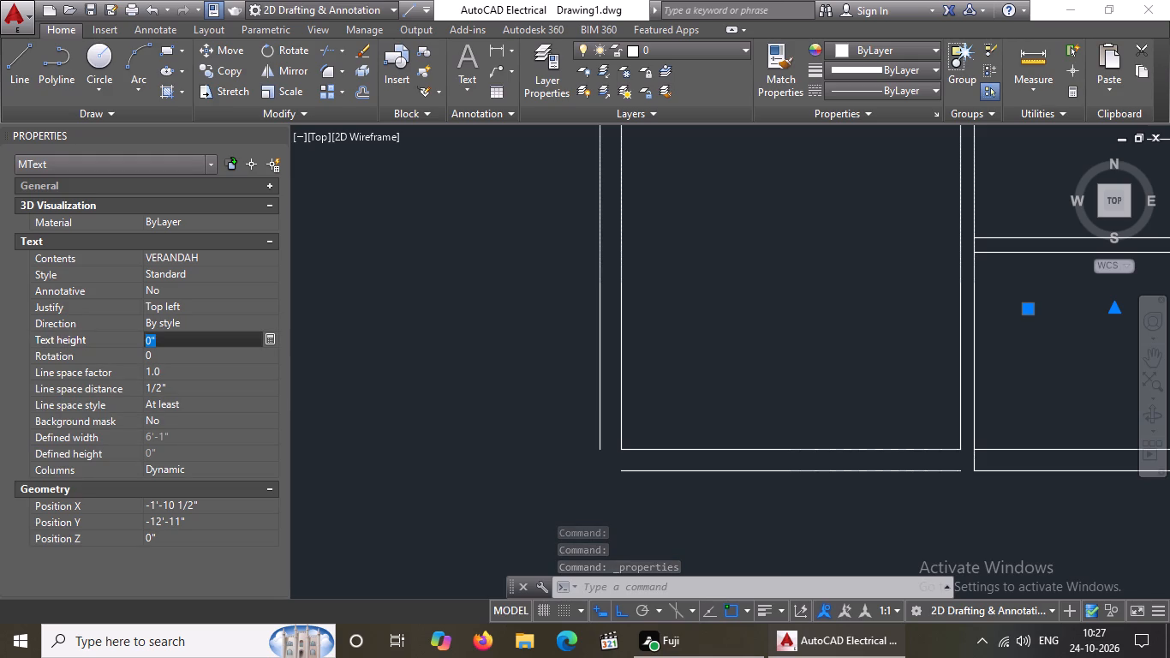
{"action": "key", "text": "BackSpace"}
{"action": "key", "text": "BackSpace"}
{"action": "key", "text": "BackSpace"}
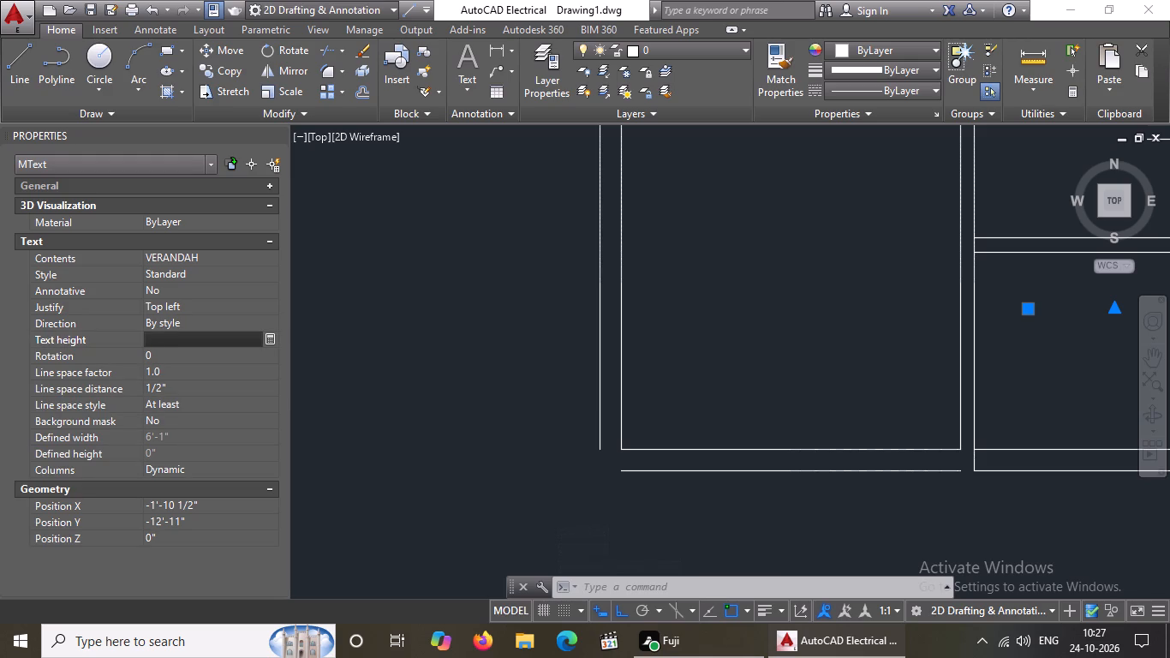
{"action": "key", "text": "8"}
{"action": "key", "text": "shift+quotedbl"}
{"action": "key", "text": "Return"}
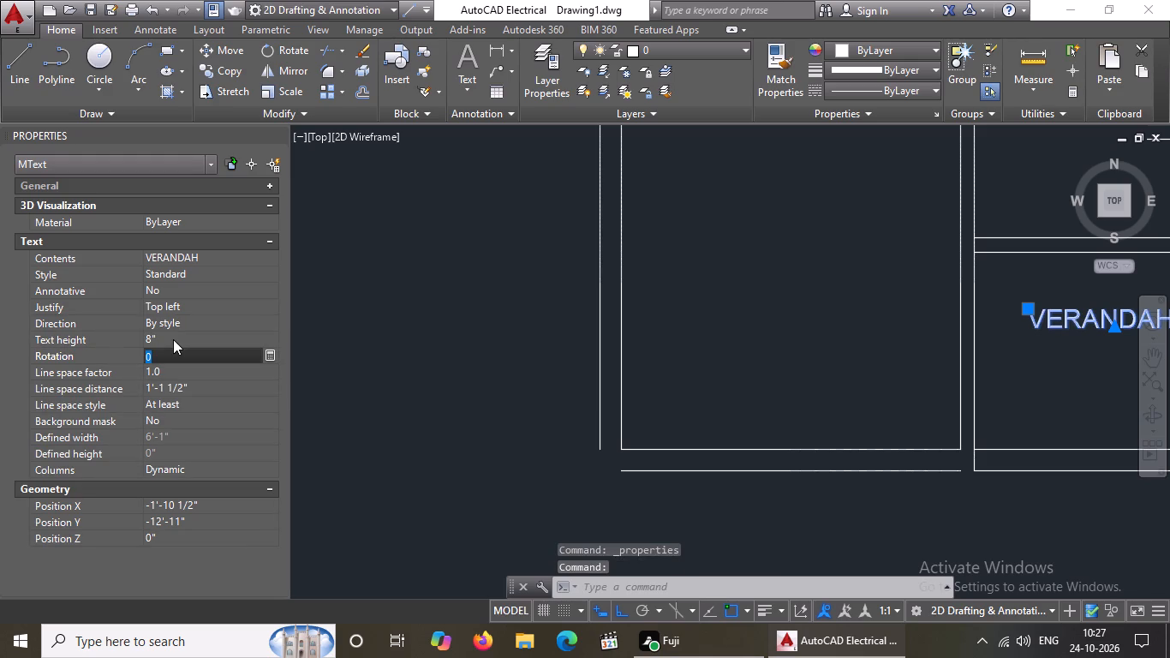
{"action": "left_click", "coordinate": [275, 134]}
{"action": "key", "text": "Escape"}
Copy the VERANDAH label with Ortho off into the bottom room of the west column, about 11'-8" away at 163°.
{"action": "scroll", "coordinate": [635, 350], "scroll_direction": "down", "scroll_amount": 3}
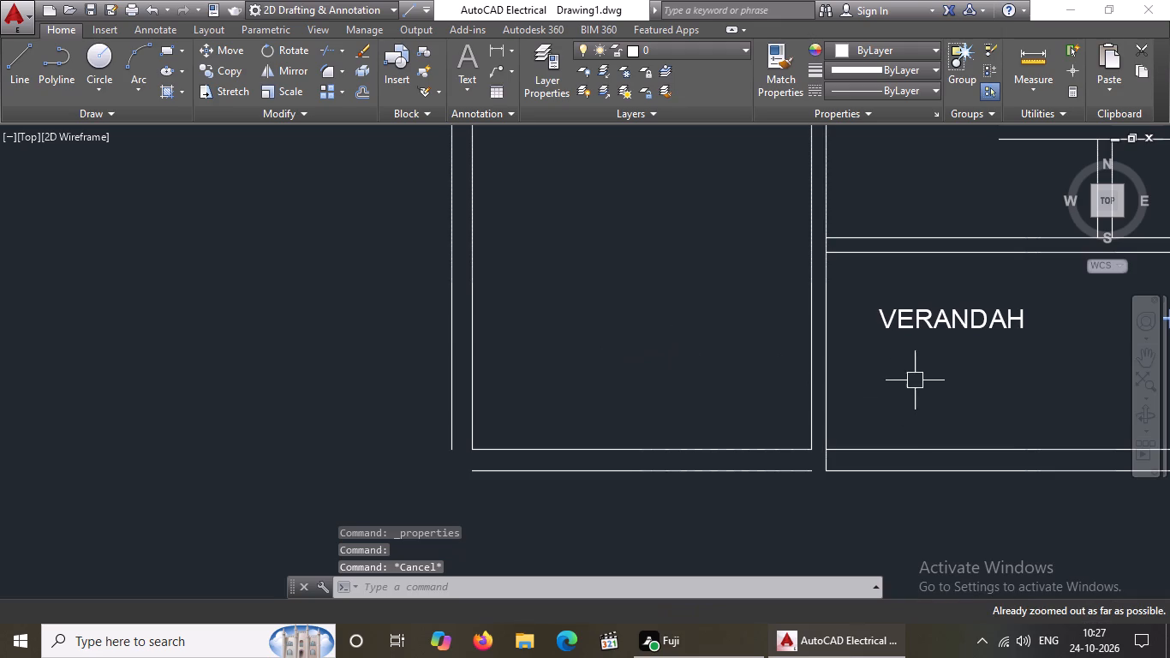
{"action": "left_click", "coordinate": [904, 302]}
{"action": "left_click", "coordinate": [910, 320]}
{"action": "left_click", "coordinate": [907, 326]}
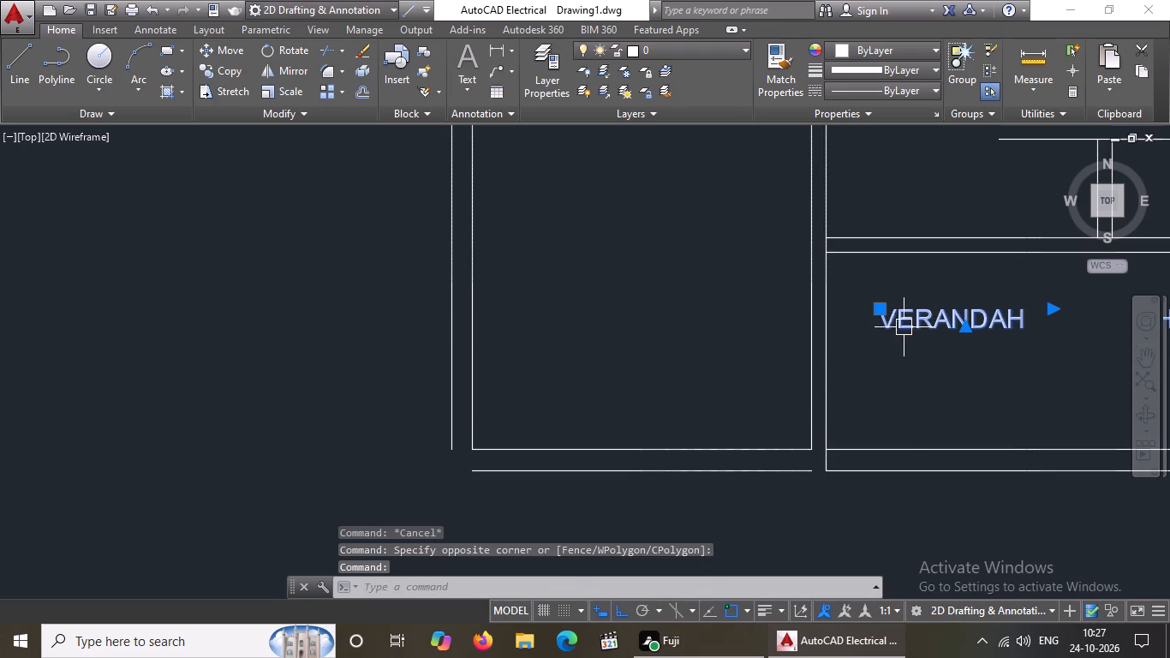
{"action": "left_click", "coordinate": [229, 69]}
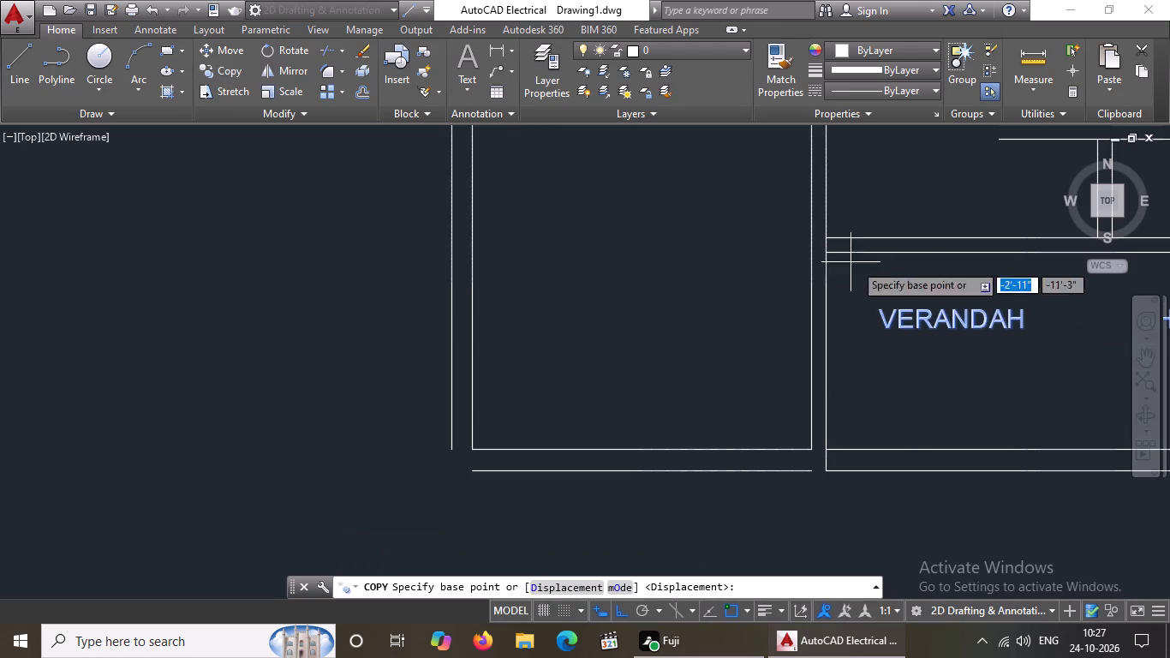
{"action": "left_click_drag", "start_coordinate": [934, 324], "coordinate": [916, 314]}
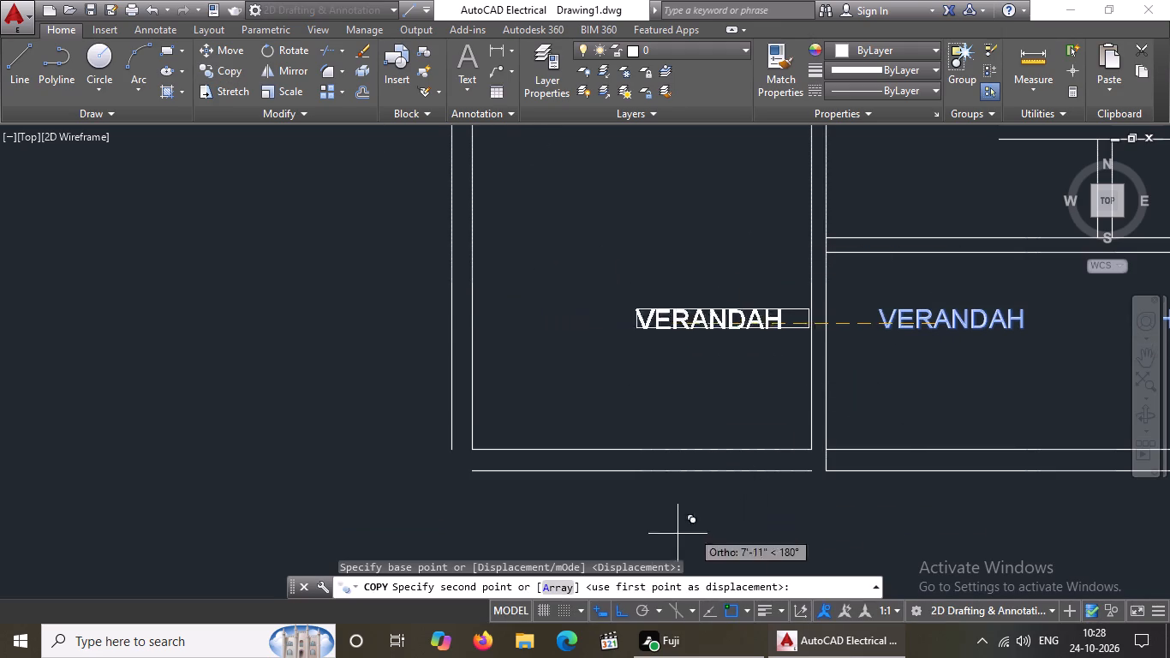
{"action": "left_click", "coordinate": [624, 606]}
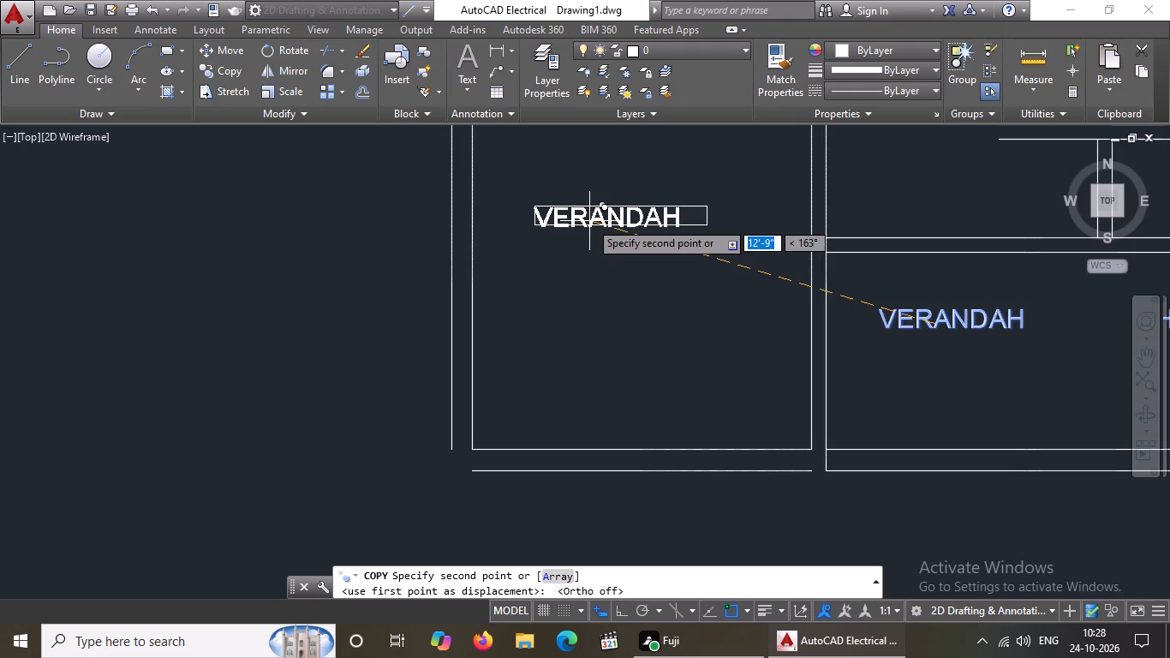
{"action": "middle_click_drag", "start_coordinate": [589, 284], "coordinate": [589, 346]}
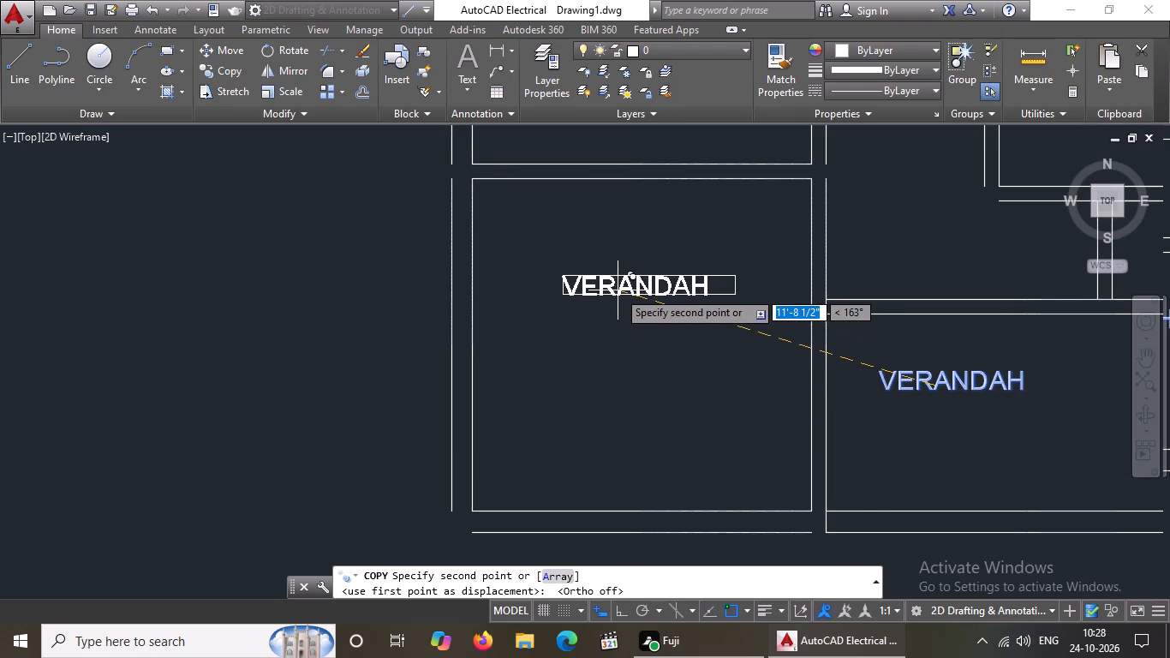
{"action": "left_click", "coordinate": [618, 290]}
{"action": "key", "text": "Escape"}
Change the copied label's text in the west column's bottom room to BEDROOM.
{"action": "double_click", "coordinate": [686, 295]}
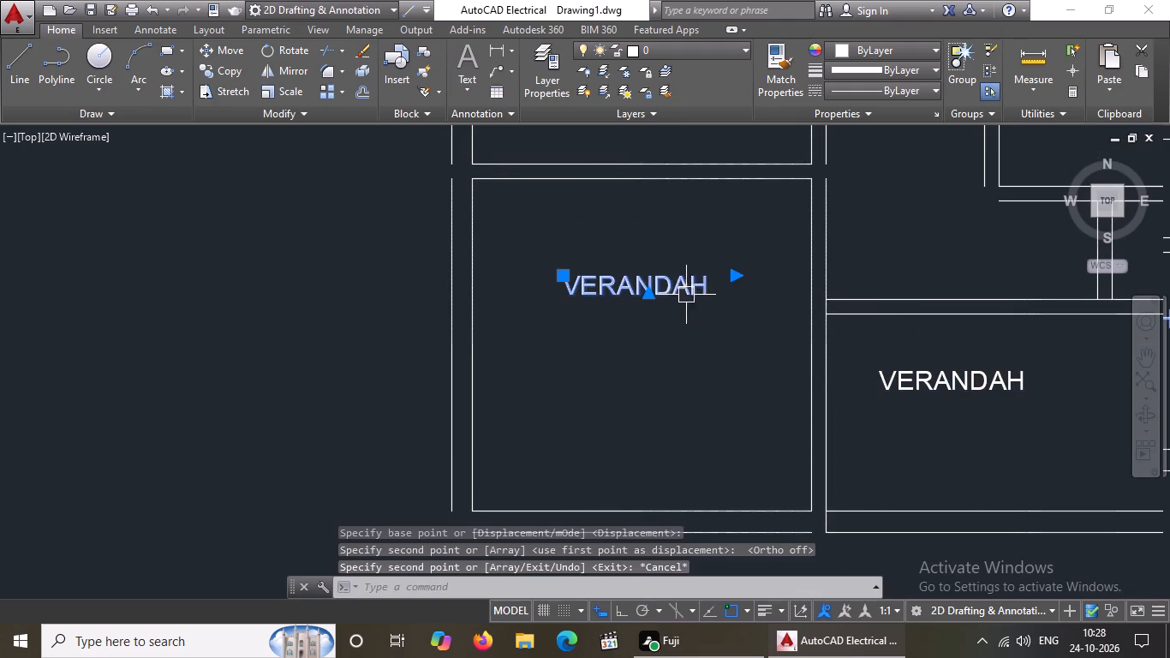
{"action": "left_click", "coordinate": [716, 280]}
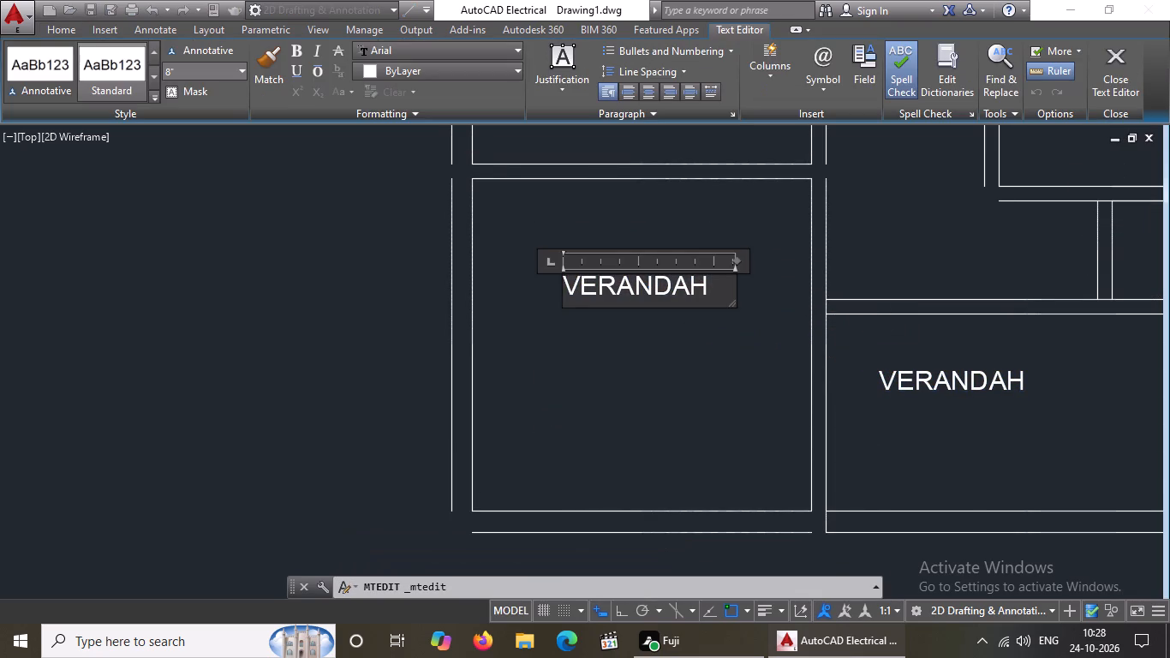
{"action": "key", "text": "BackSpace"}
{"action": "key", "text": "BackSpace"}
{"action": "key", "text": "BackSpace"}
{"action": "key", "text": "BackSpace"}
{"action": "key", "text": "BackSpace"}
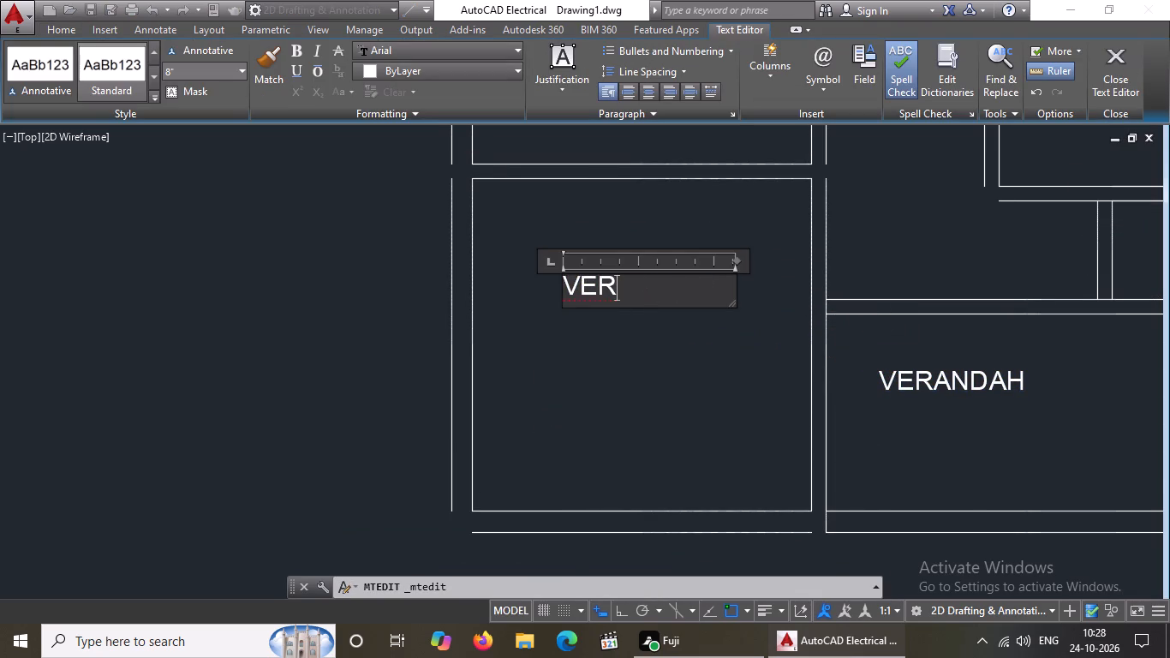
{"action": "key", "text": "BackSpace"}
{"action": "key", "text": "BackSpace"}
{"action": "key", "text": "BackSpace"}
{"action": "key", "text": "BackSpace"}
{"action": "key", "text": "BackSpace"}
{"action": "key", "text": "BackSpace"}
{"action": "key", "text": "BackSpace"}
{"action": "key", "text": "BackSpace"}
{"action": "key", "text": "BackSpace"}
{"action": "key", "text": "BackSpace"}
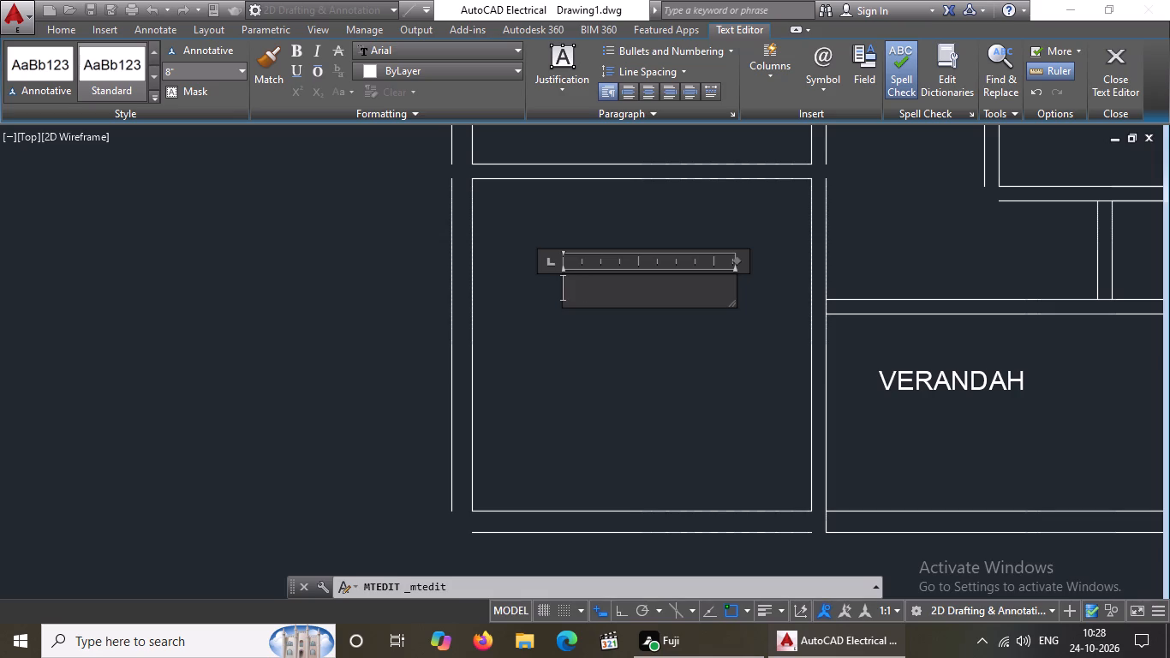
{"action": "type", "text": "BEDROON"}
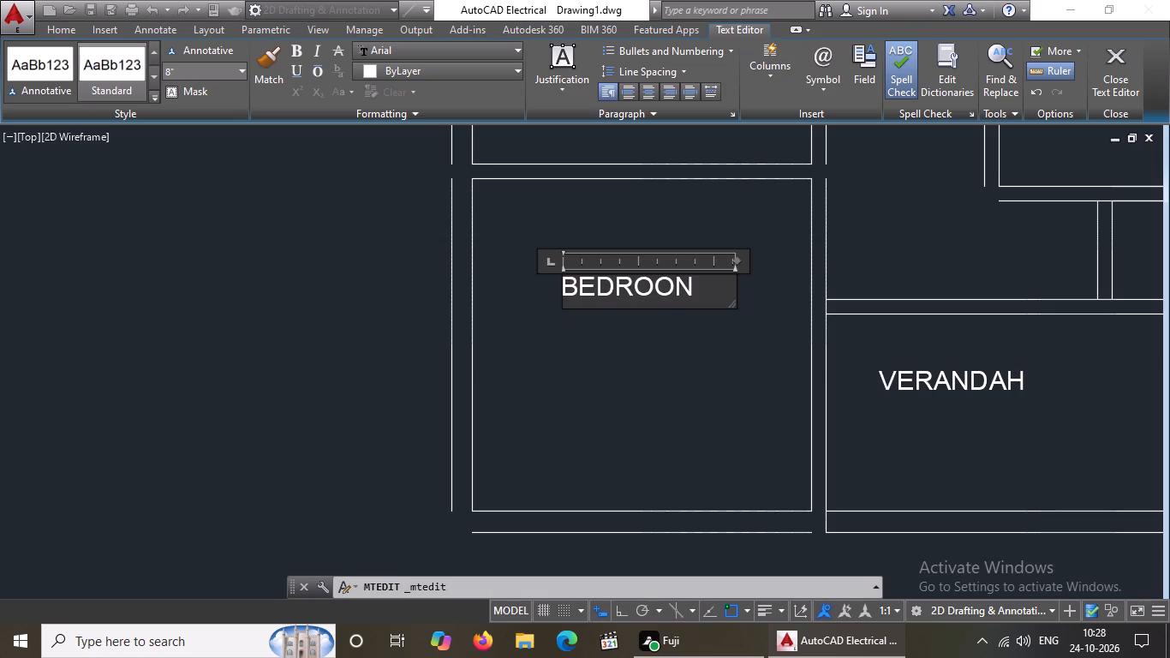
{"action": "key", "text": "BackSpace"}
{"action": "key", "text": "m"}
{"action": "left_click", "coordinate": [720, 392]}
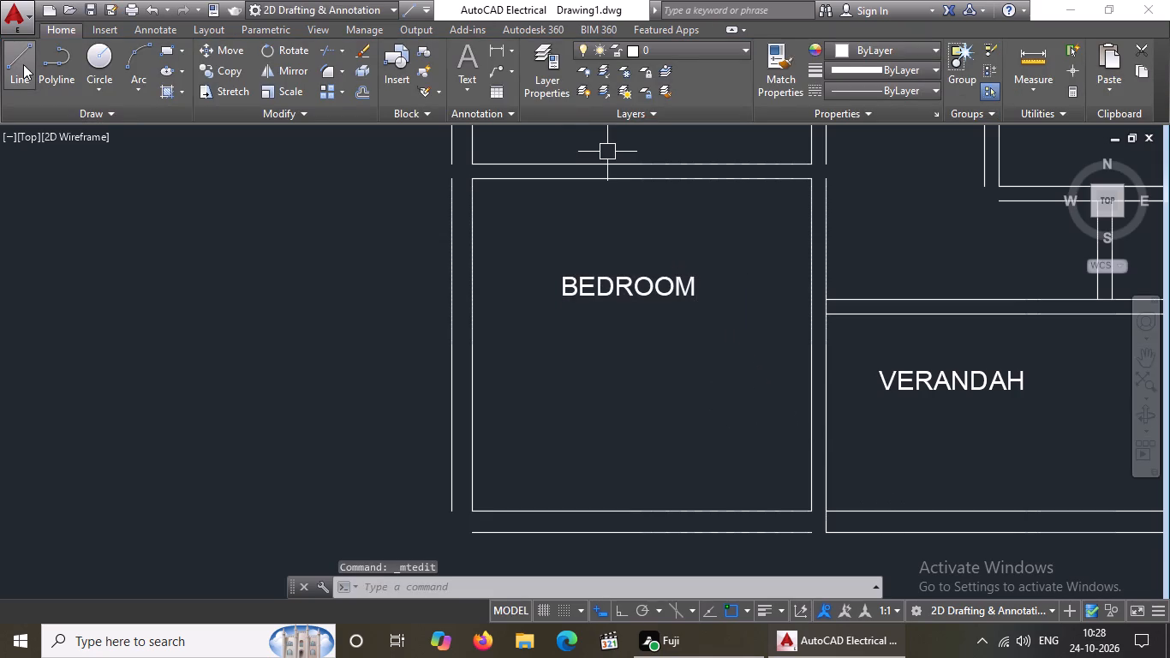
Draw a short, slightly slanted line freehand across the wall north of the verandah, near its west end.
{"action": "left_click", "coordinate": [23, 64]}
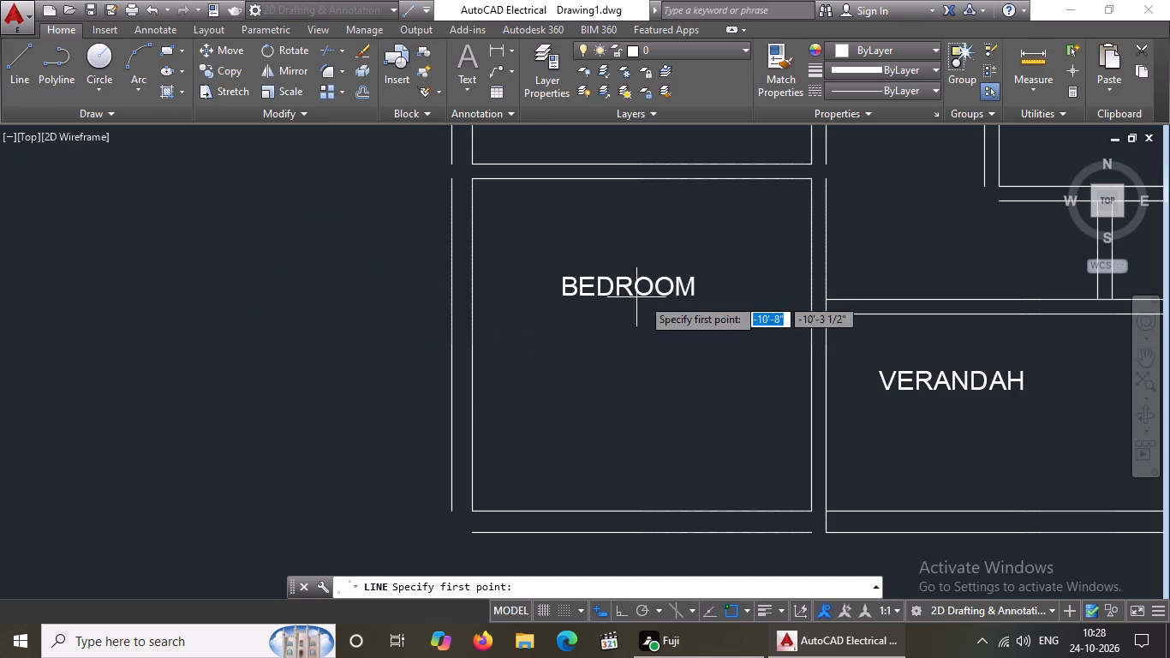
{"action": "left_click_drag", "start_coordinate": [859, 290], "coordinate": [864, 319]}
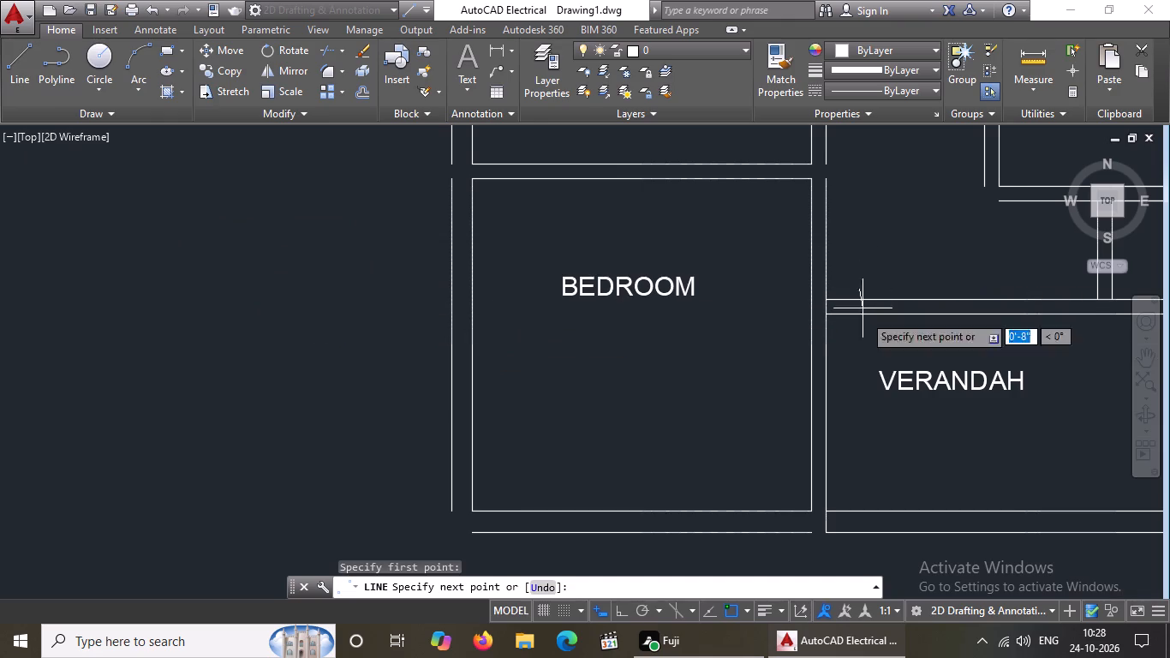
{"action": "left_click_drag", "start_coordinate": [864, 319], "coordinate": [864, 340]}
{"action": "left_click", "coordinate": [864, 346]}
{"action": "key", "text": "Return"}
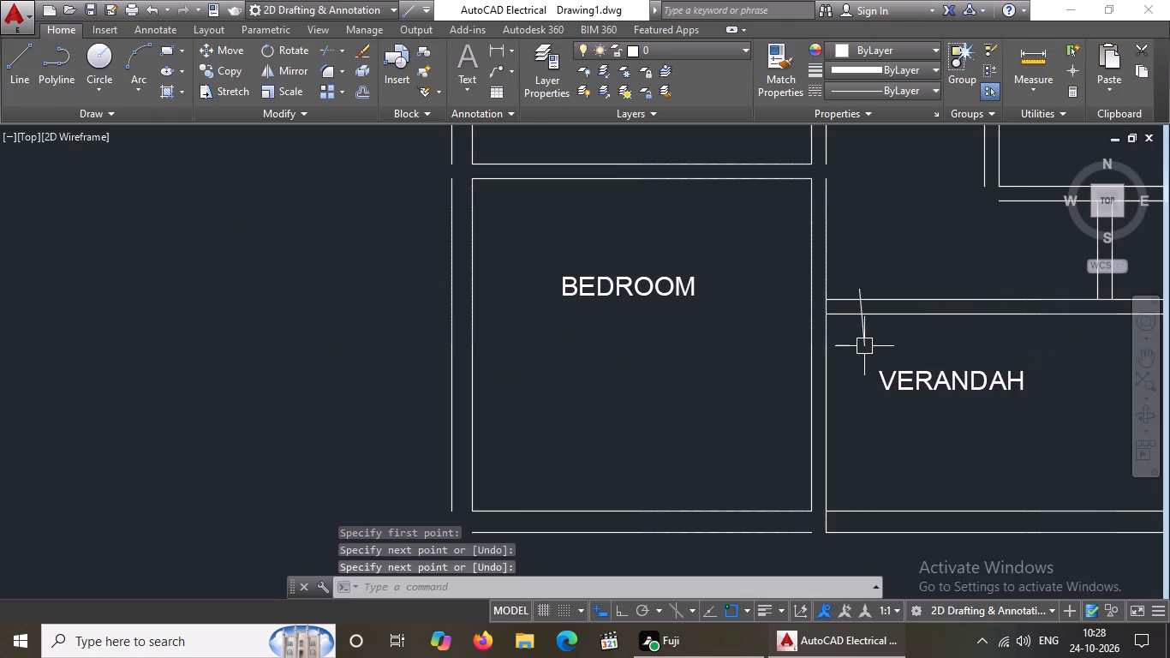
Draw two short, slightly slanted lines freehand across the bottom bedroom's east wall, one near its north end and one near its south end.
{"action": "key", "text": "l"}
{"action": "key", "text": "Return"}
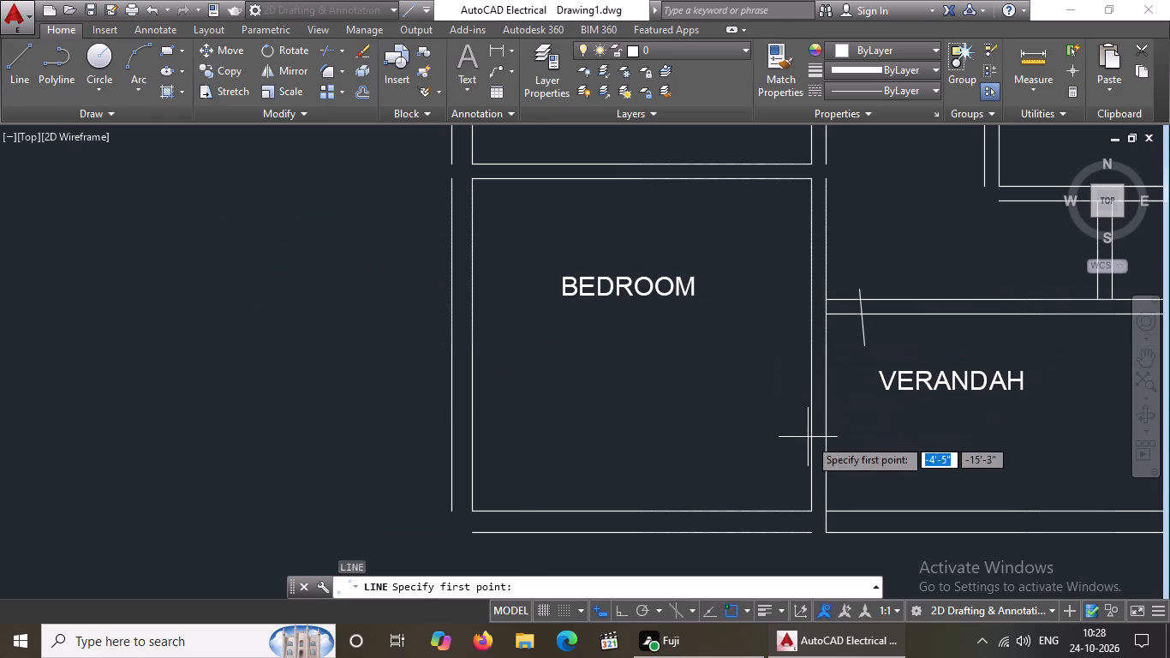
{"action": "left_click_drag", "start_coordinate": [796, 206], "coordinate": [805, 205]}
{"action": "left_click", "coordinate": [857, 201]}
{"action": "key", "text": "Return"}
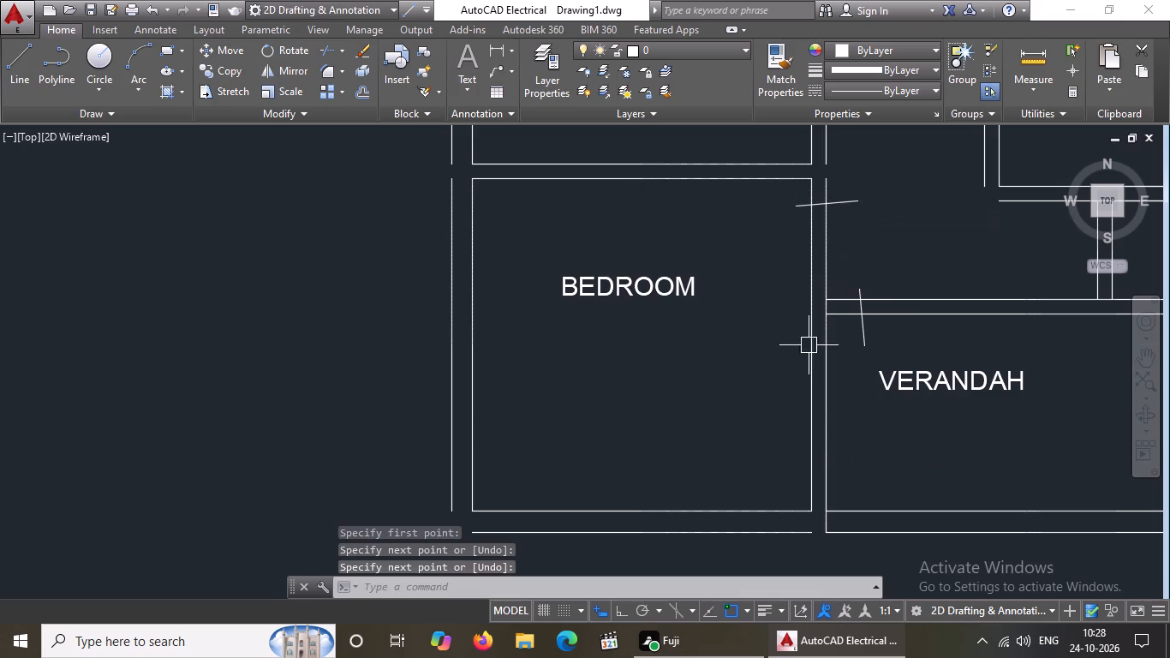
{"action": "key", "text": "l"}
{"action": "key", "text": "Return"}
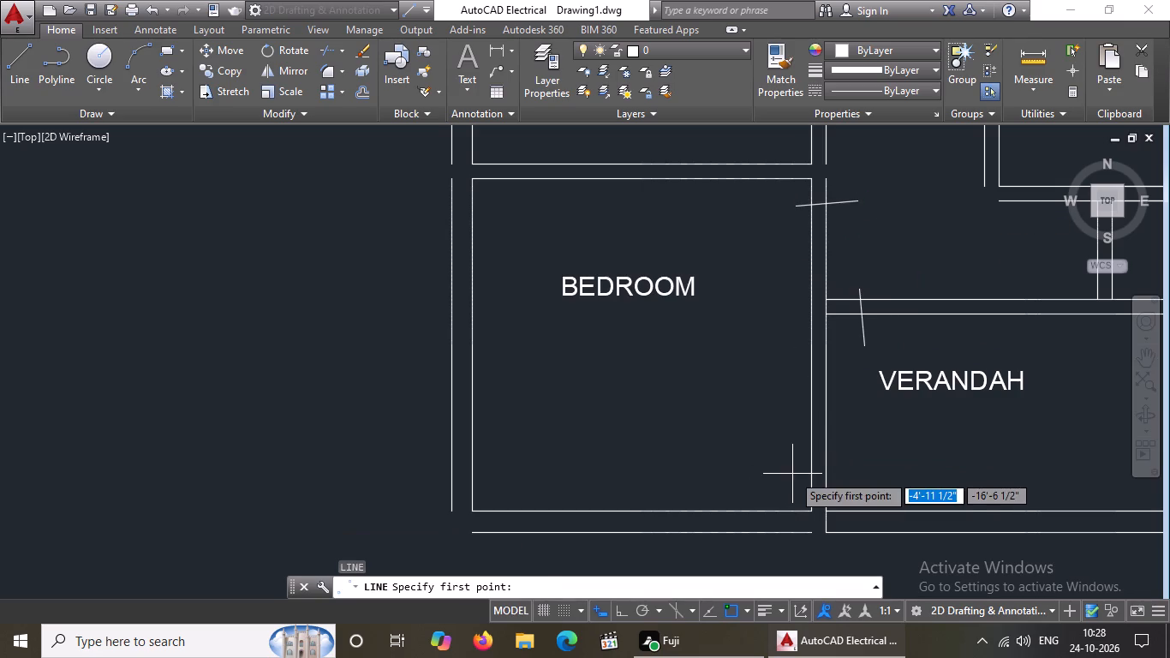
{"action": "left_click_drag", "start_coordinate": [792, 474], "coordinate": [822, 489]}
{"action": "left_click", "coordinate": [852, 493]}
{"action": "key", "text": "Return"}
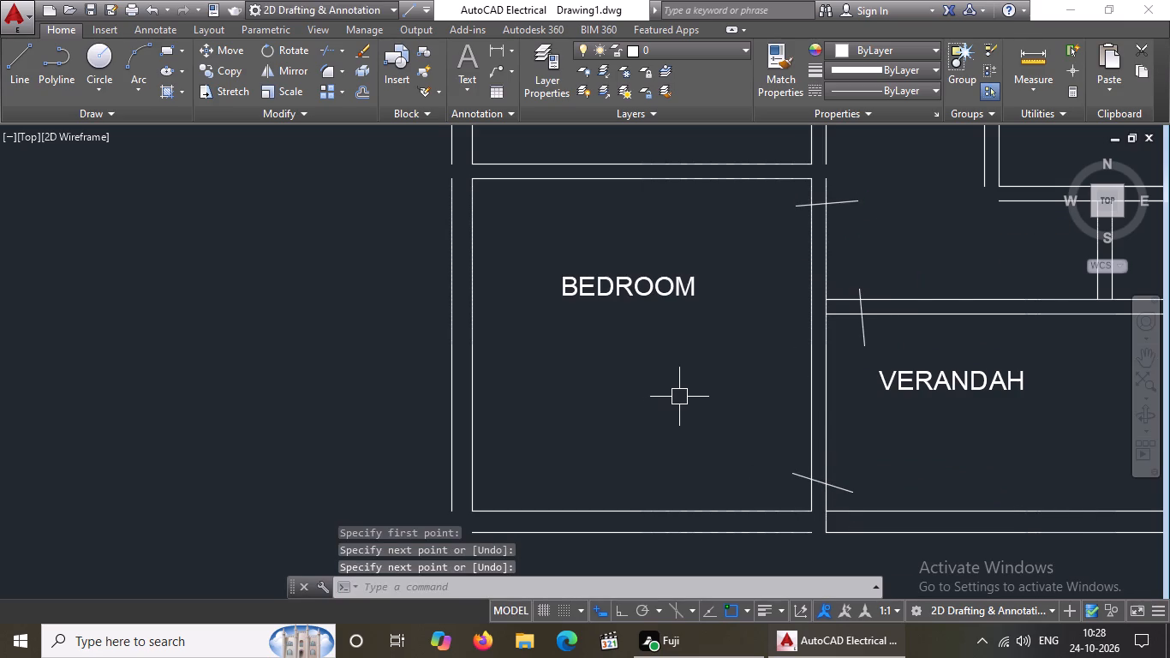
Copy the VERANDAH label into the two small rooms stacked north of the verandah along the east wall.
{"action": "middle_click_drag", "start_coordinate": [928, 294], "coordinate": [826, 443]}
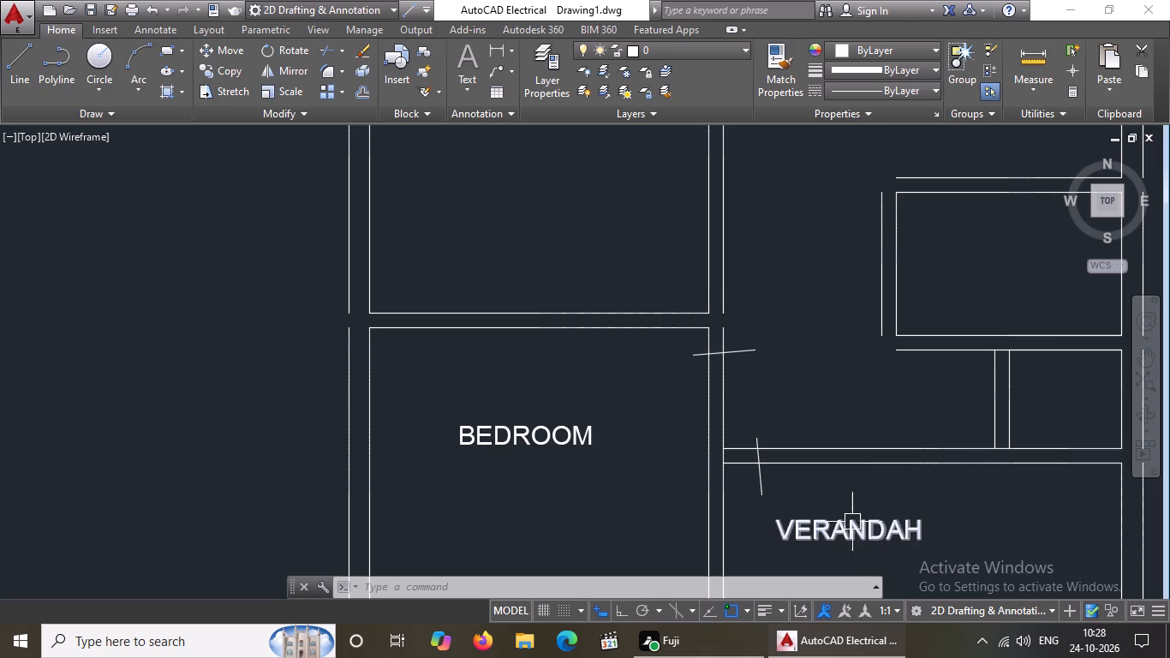
{"action": "scroll", "coordinate": [810, 392], "scroll_direction": "down", "scroll_amount": 3}
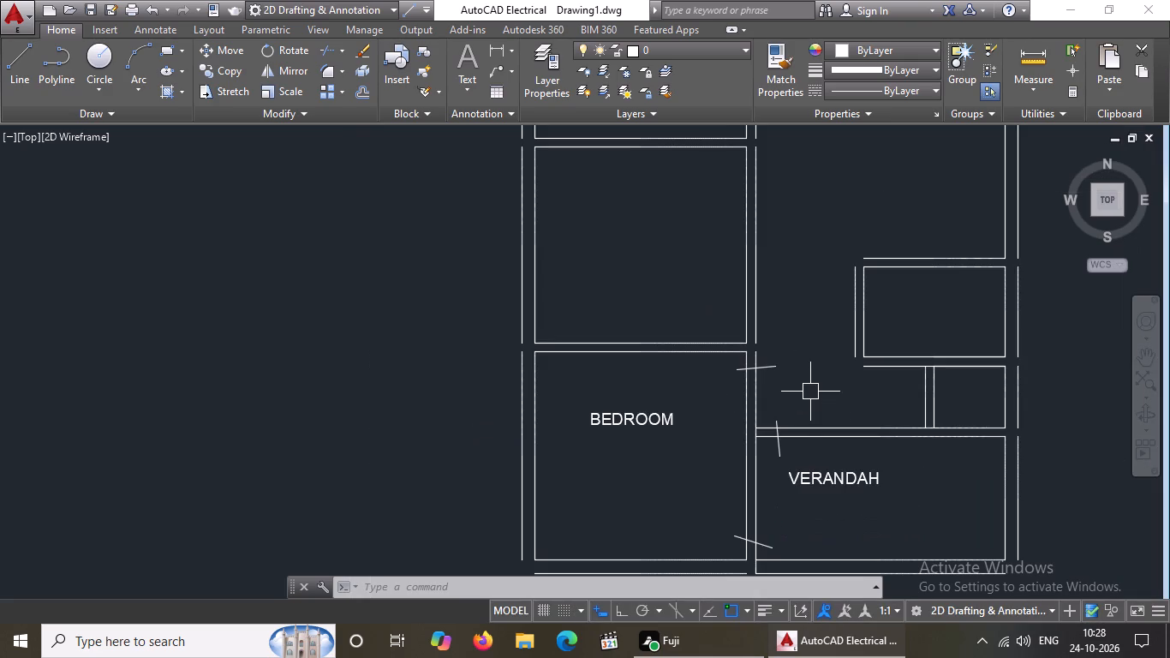
{"action": "left_click", "coordinate": [833, 476]}
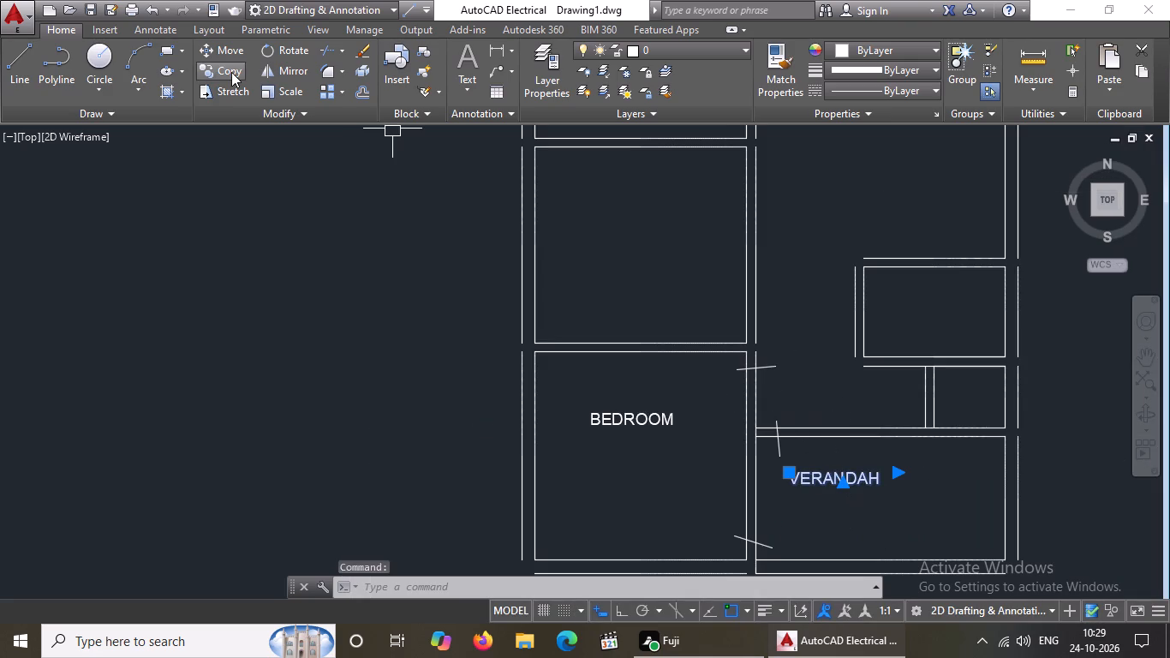
{"action": "left_click_drag", "start_coordinate": [231, 72], "coordinate": [239, 75]}
{"action": "left_click", "coordinate": [843, 476]}
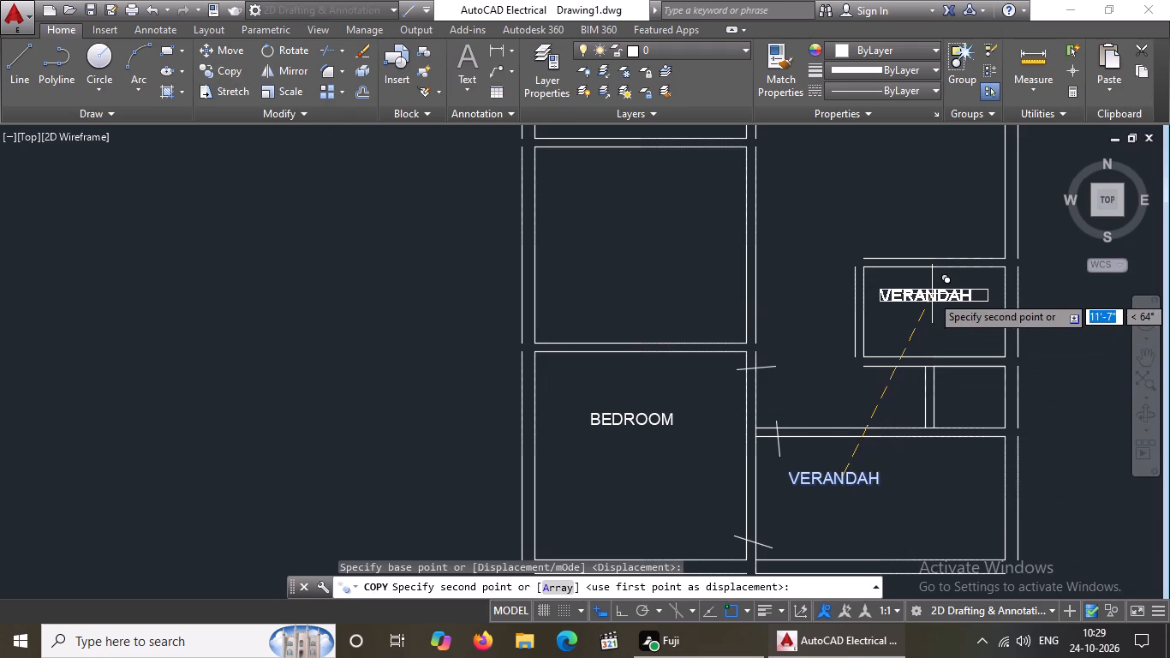
{"action": "left_click", "coordinate": [939, 305]}
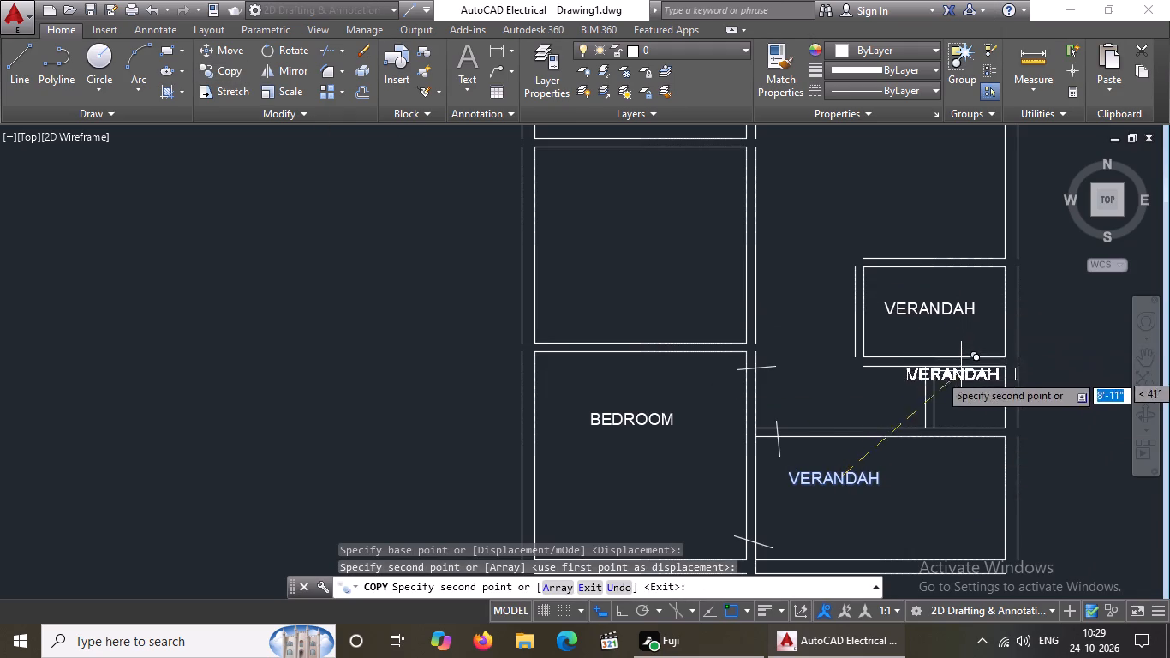
{"action": "left_click", "coordinate": [956, 396]}
{"action": "key", "text": "Escape"}
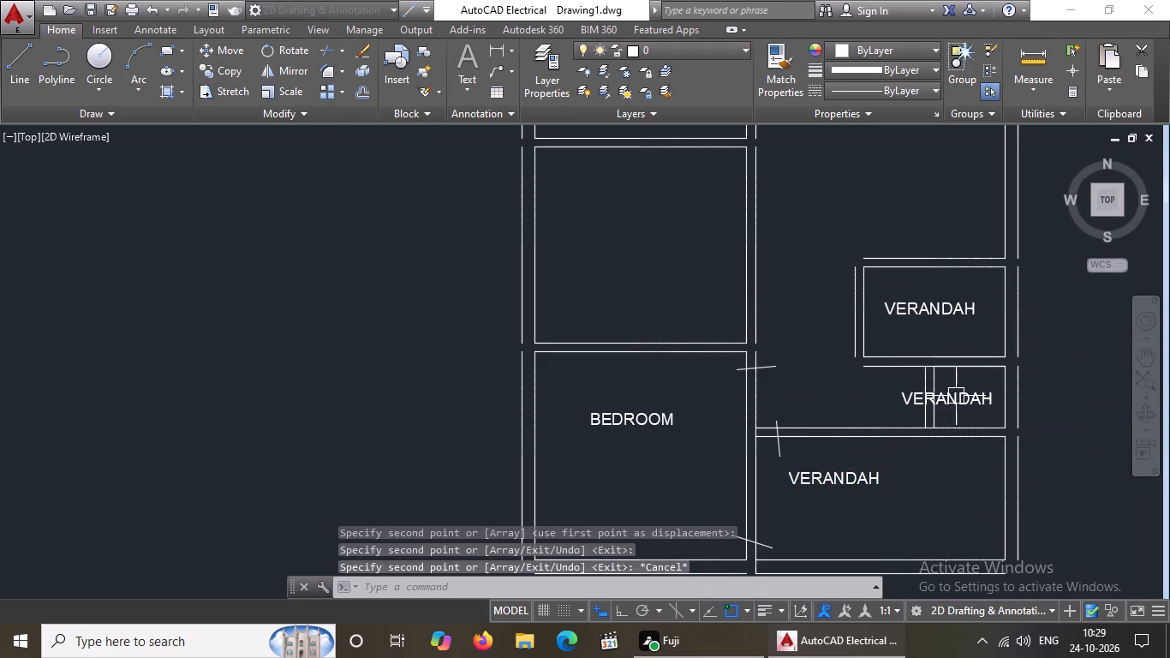
Change the label in the upper of the two small east rooms to BATH, with W/C indented one space on a second line.
{"action": "double_click", "coordinate": [974, 308]}
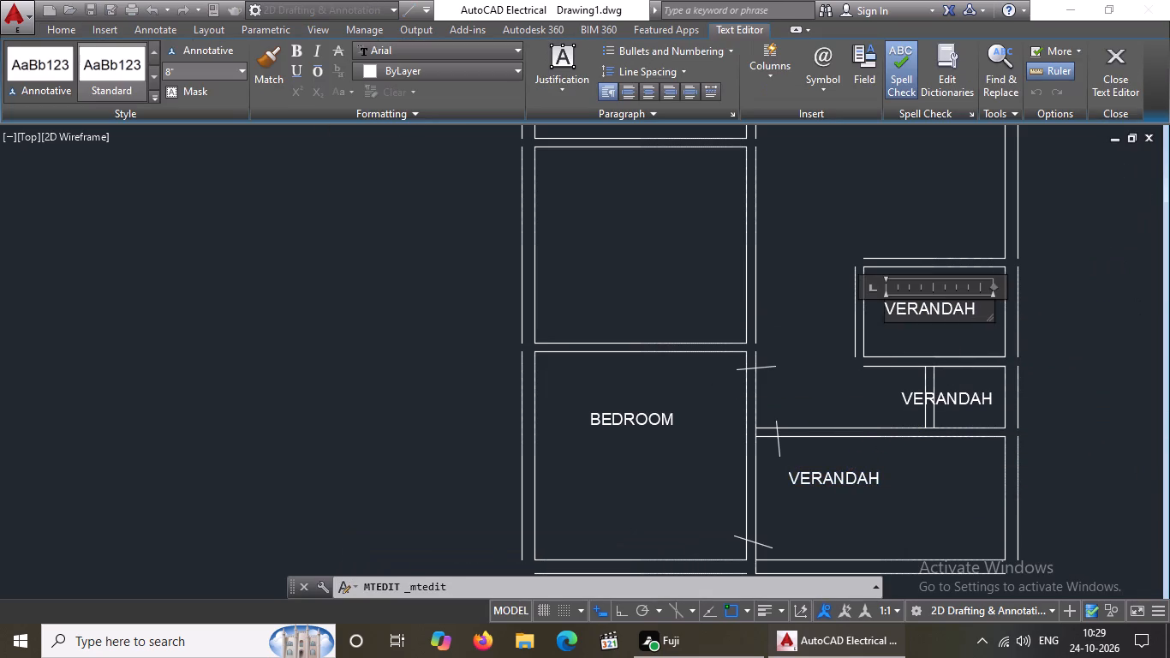
{"action": "key", "text": "BackSpace"}
{"action": "key", "text": "BackSpace"}
{"action": "key", "text": "BackSpace"}
{"action": "key", "text": "BackSpace"}
{"action": "key", "text": "BackSpace"}
{"action": "key", "text": "BackSpace"}
{"action": "key", "text": "BackSpace"}
{"action": "key", "text": "BackSpace"}
{"action": "key", "text": "BackSpace"}
{"action": "key", "text": "BackSpace"}
{"action": "key", "text": "BackSpace"}
{"action": "key", "text": "BackSpace"}
{"action": "key", "text": "BackSpace"}
{"action": "key", "text": "BackSpace"}
{"action": "key", "text": "BackSpace"}
{"action": "key", "text": "BackSpace"}
{"action": "key", "text": "BackSpace"}
{"action": "key", "text": "BackSpace"}
{"action": "key", "text": "BackSpace"}
{"action": "key", "text": "BackSpace"}
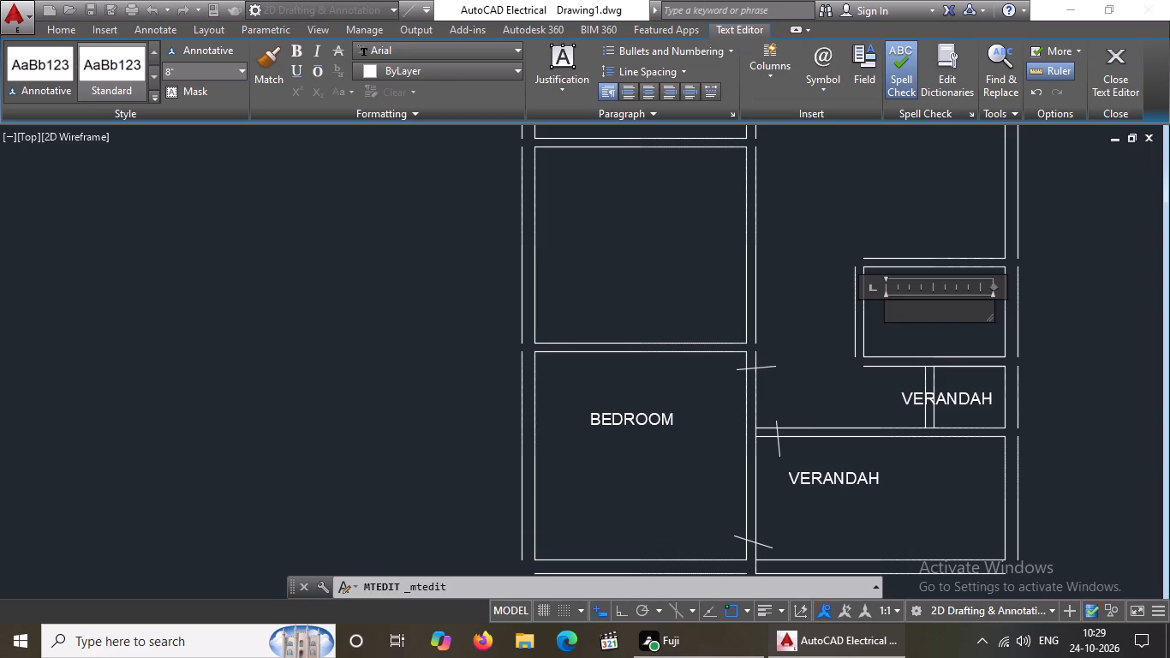
{"action": "type", "text": "BATH"}
{"action": "key", "text": "Return"}
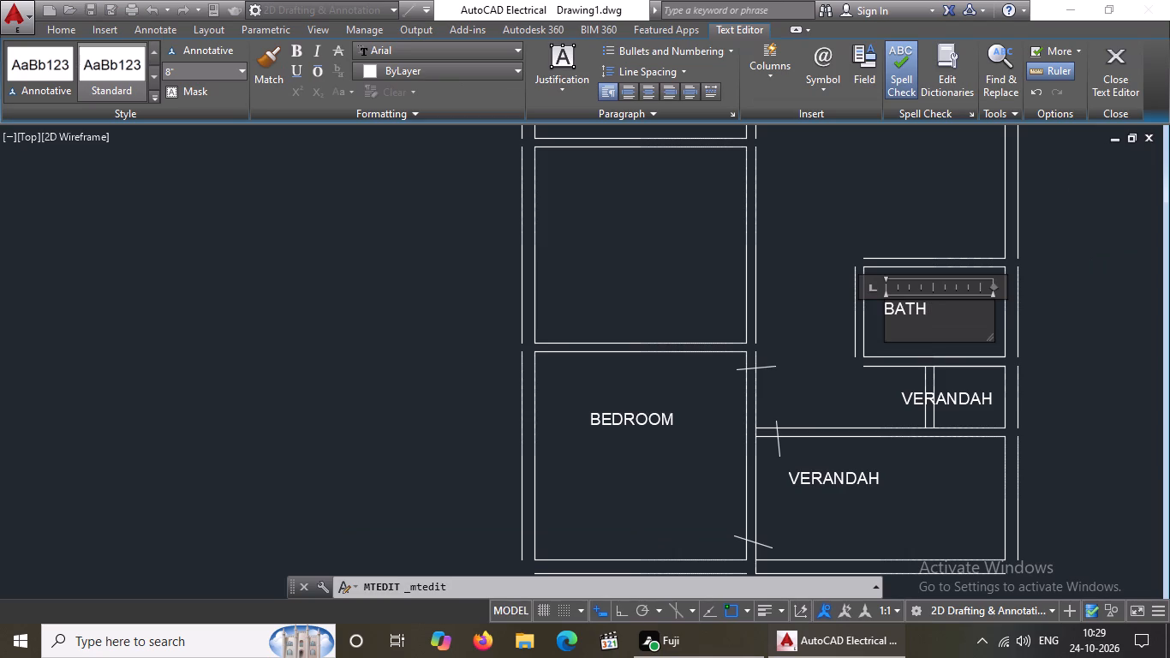
{"action": "key", "text": "w"}
{"action": "type", "text": "/C"}
{"action": "key", "text": "Left"}
{"action": "key", "text": "Left"}
{"action": "key", "text": "Left"}
{"action": "key", "text": "Left"}
{"action": "key", "text": "Right"}
{"action": "key", "text": "space"}
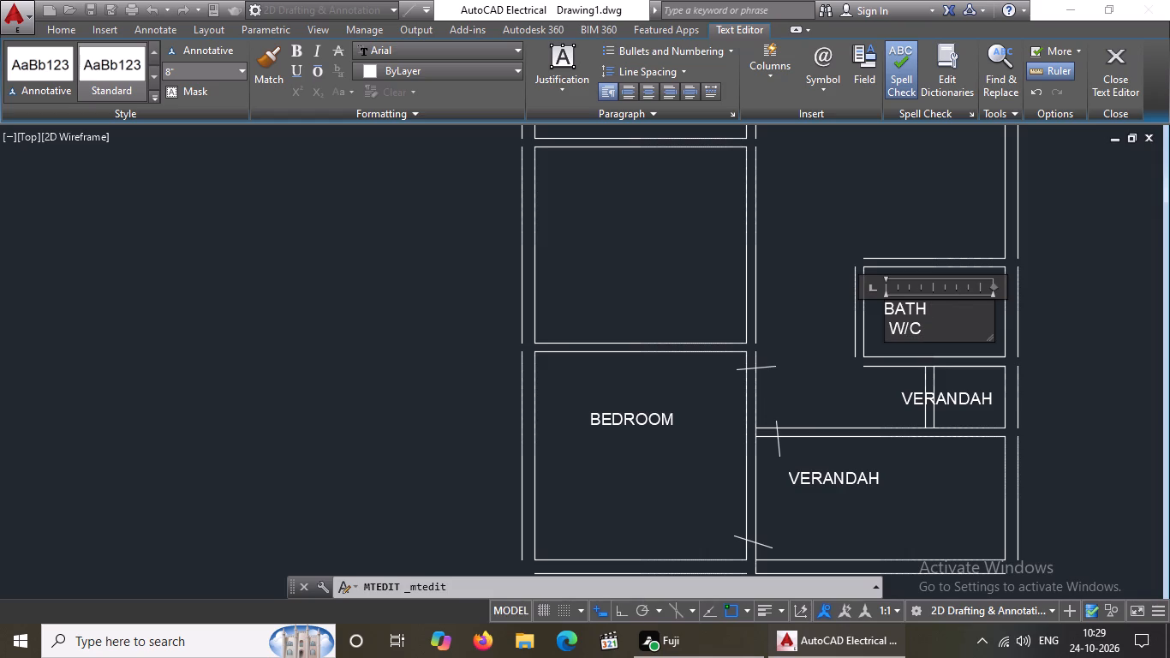
Change the copied VERANDAH label in the small room just north of the verandah to W/C.
{"action": "double_click", "coordinate": [970, 390]}
{"action": "double_click", "coordinate": [974, 403]}
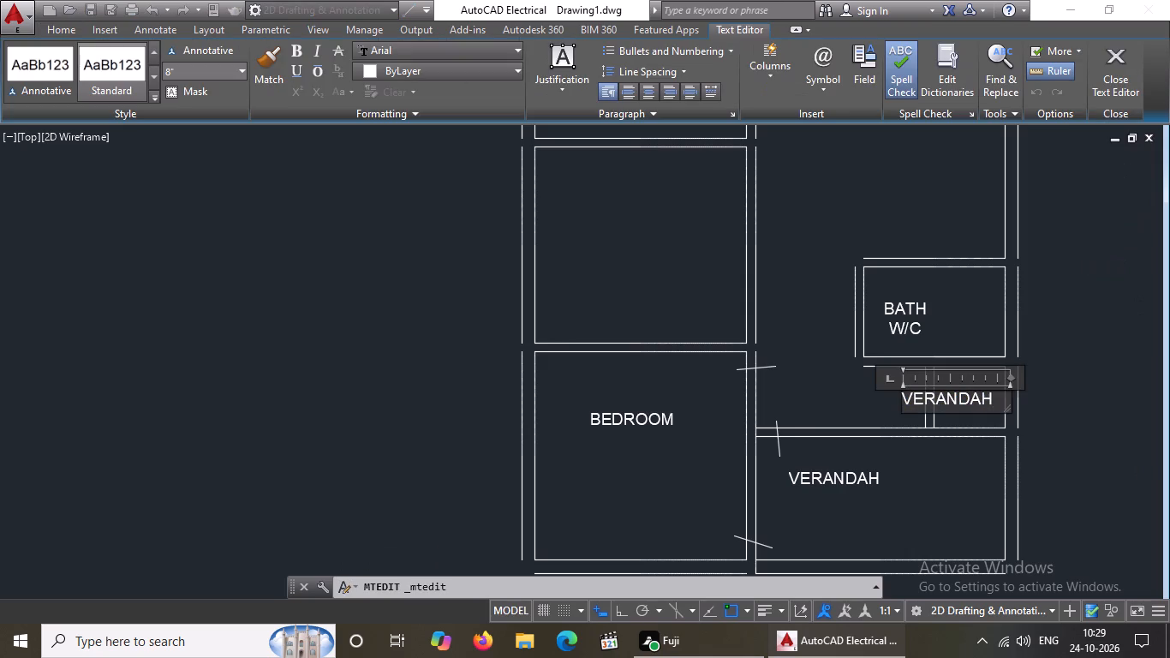
{"action": "left_click", "coordinate": [998, 403]}
{"action": "key", "text": "BackSpace"}
{"action": "key", "text": "BackSpace"}
{"action": "key", "text": "BackSpace"}
{"action": "key", "text": "BackSpace"}
{"action": "key", "text": "BackSpace"}
{"action": "key", "text": "BackSpace"}
{"action": "key", "text": "BackSpace"}
{"action": "key", "text": "BackSpace"}
{"action": "key", "text": "BackSpace"}
{"action": "key", "text": "BackSpace"}
{"action": "key", "text": "BackSpace"}
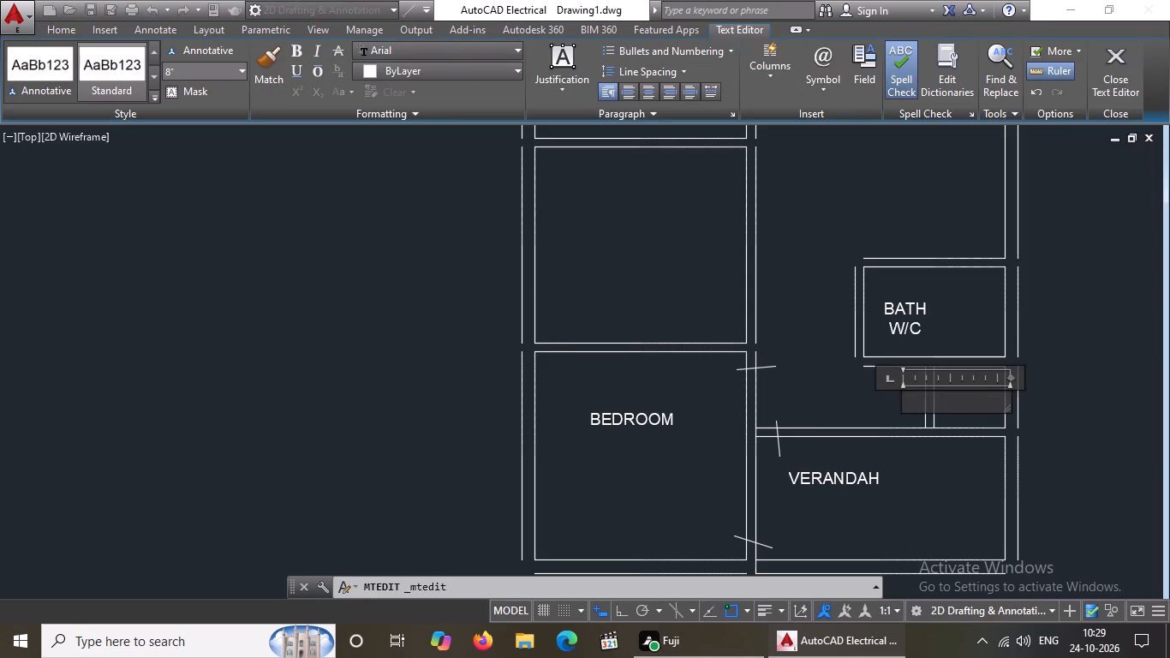
{"action": "type", "text": "W/C"}
{"action": "left_click", "coordinate": [815, 396]}
Move the single-line W/C label east, off the partition wall and into the small room.
{"action": "left_click", "coordinate": [917, 398]}
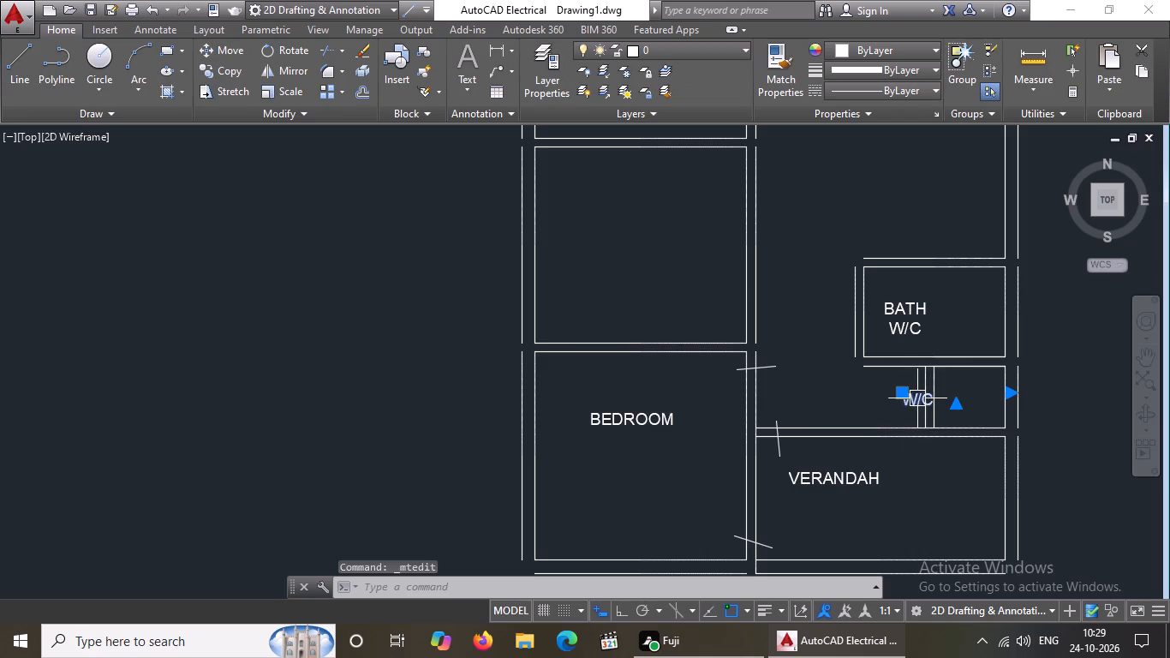
{"action": "left_click", "coordinate": [904, 394]}
{"action": "left_click", "coordinate": [958, 392]}
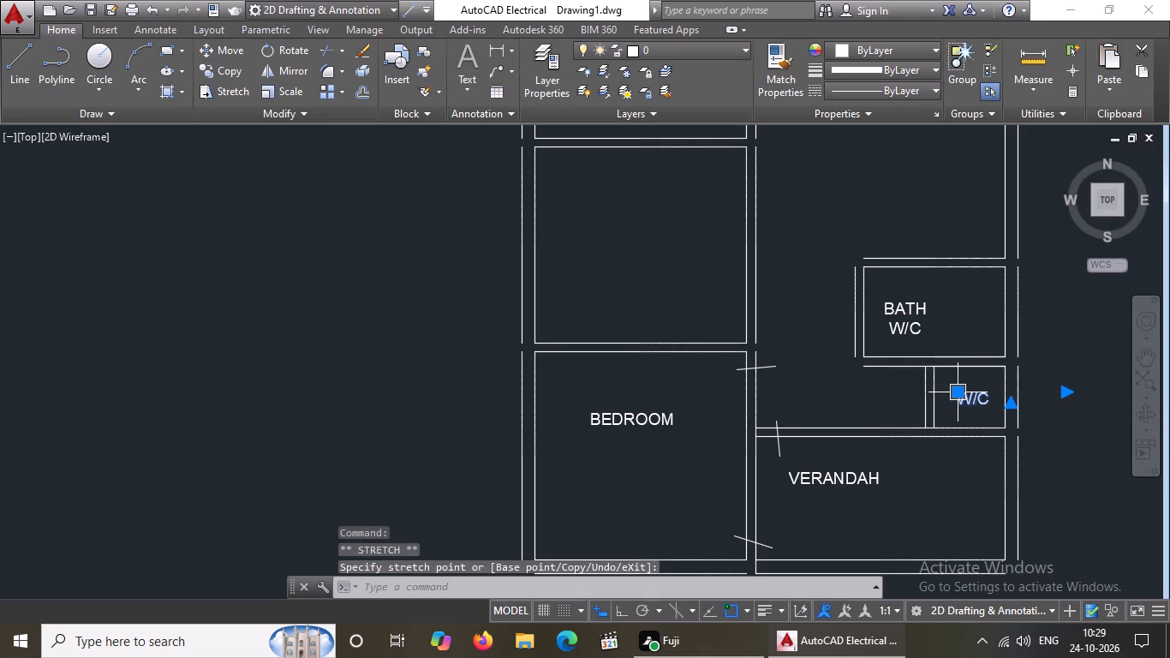
{"action": "key", "text": "Escape"}
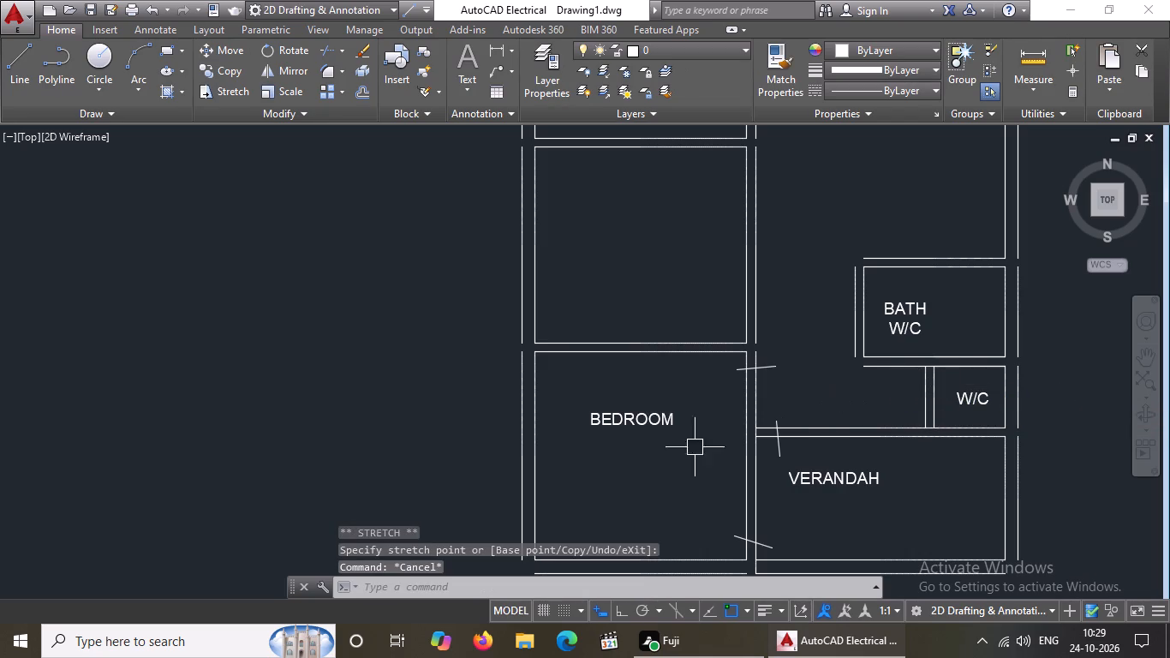
Copy the BEDROOM label from the west column's bottom room into the room directly north of it.
{"action": "left_click", "coordinate": [639, 418]}
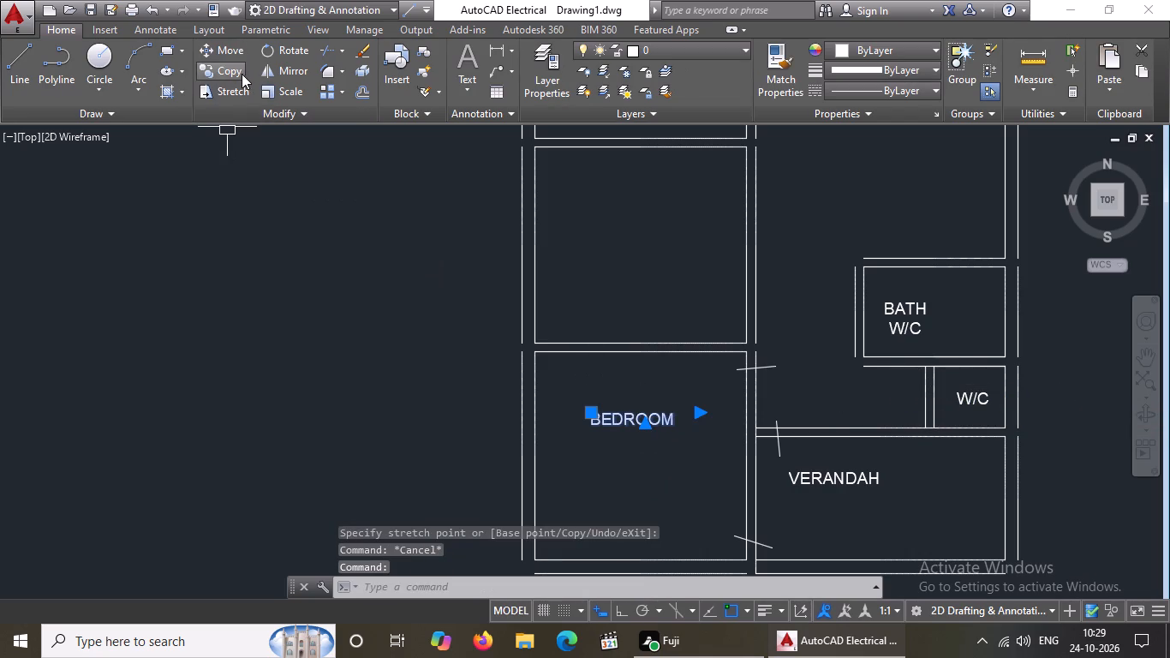
{"action": "left_click", "coordinate": [239, 72]}
{"action": "left_click_drag", "start_coordinate": [628, 416], "coordinate": [628, 398]}
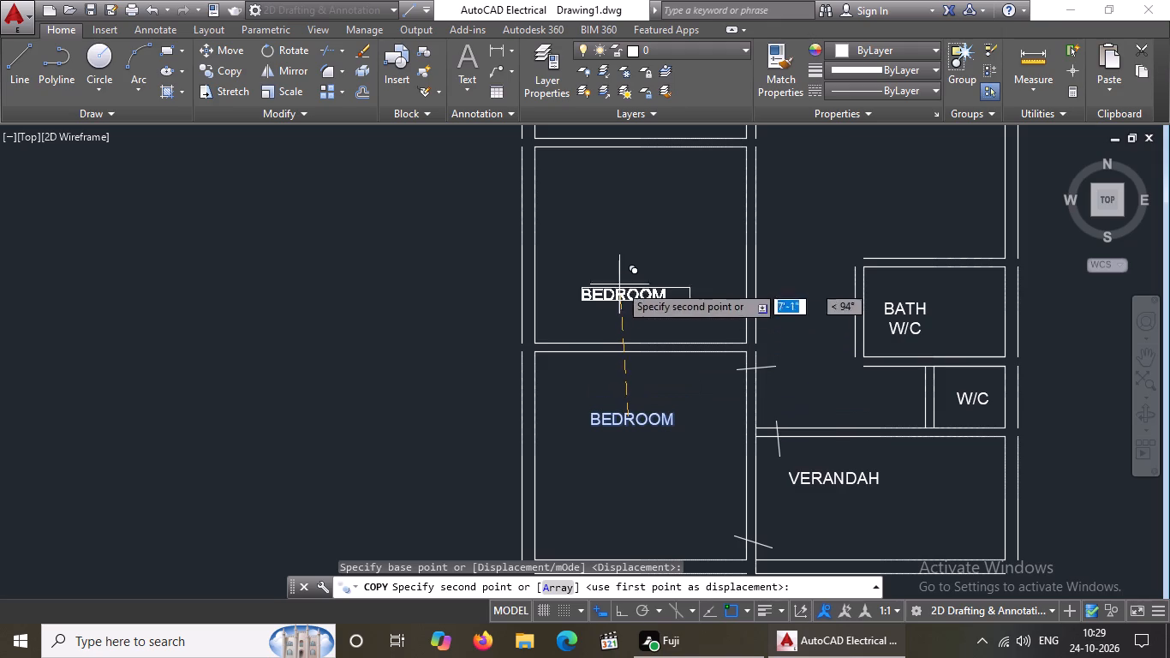
{"action": "left_click", "coordinate": [627, 218]}
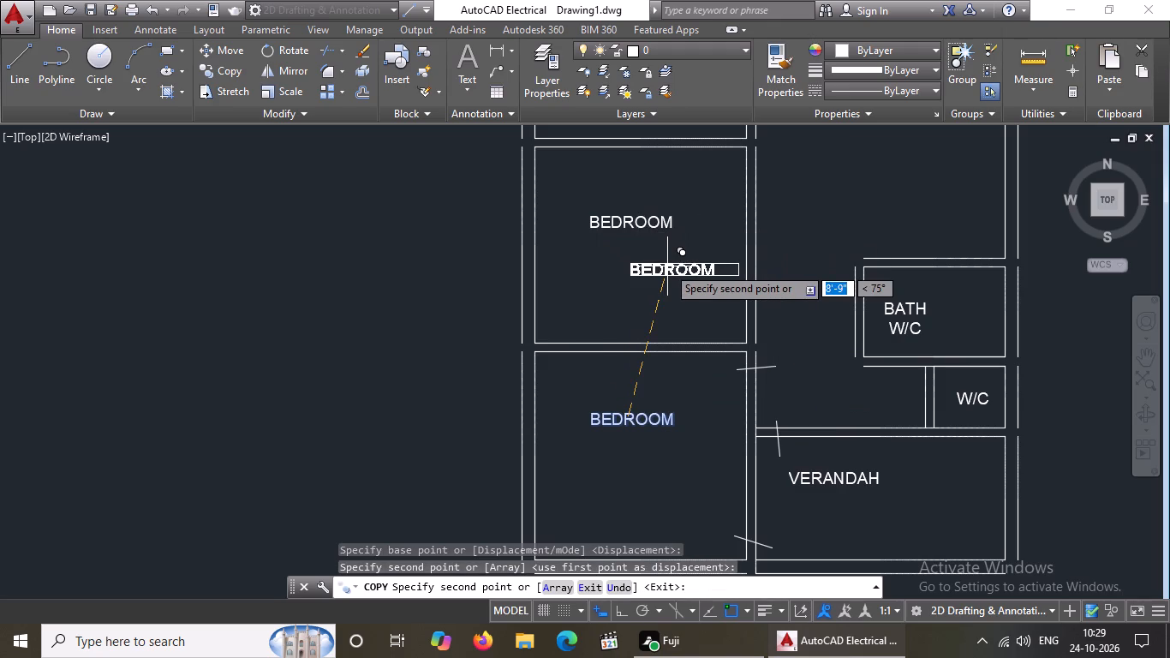
{"action": "scroll", "coordinate": [667, 266], "scroll_direction": "down", "scroll_amount": 2}
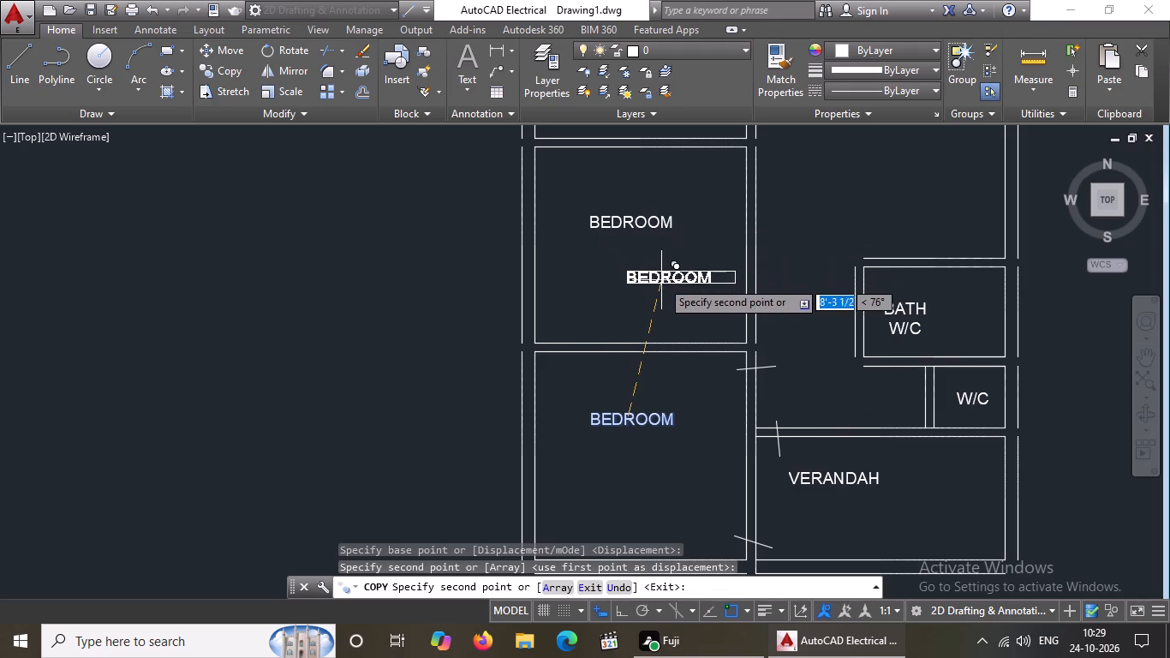
{"action": "scroll", "coordinate": [642, 322], "scroll_direction": "down", "scroll_amount": 12}
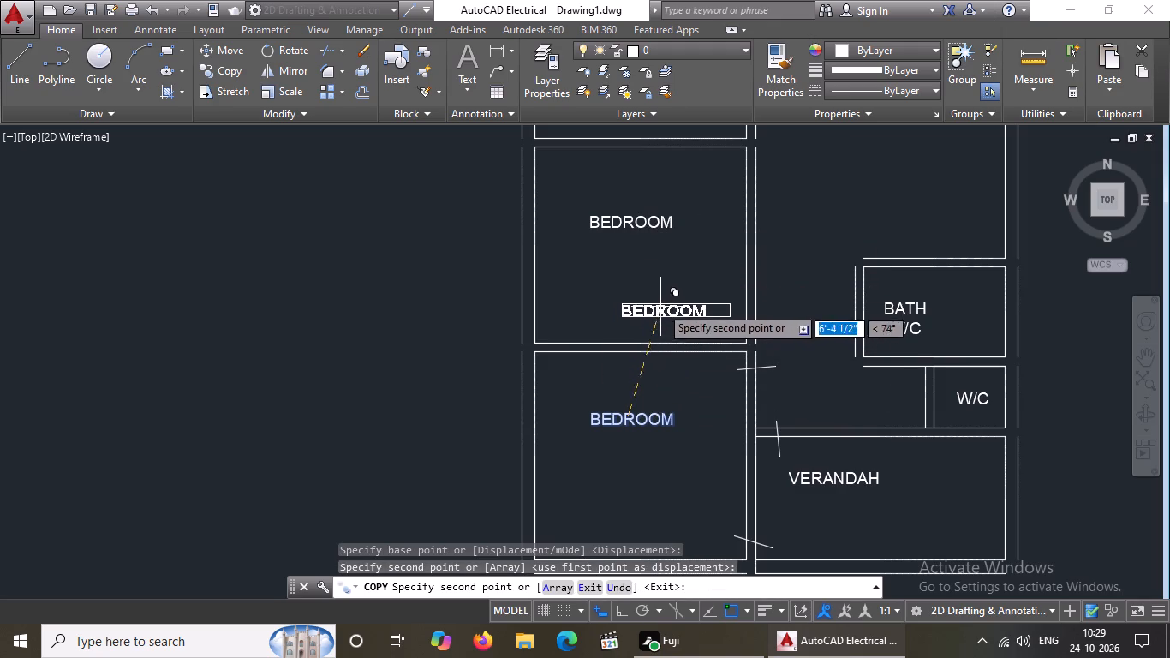
{"action": "middle_click_drag", "start_coordinate": [676, 289], "coordinate": [639, 428]}
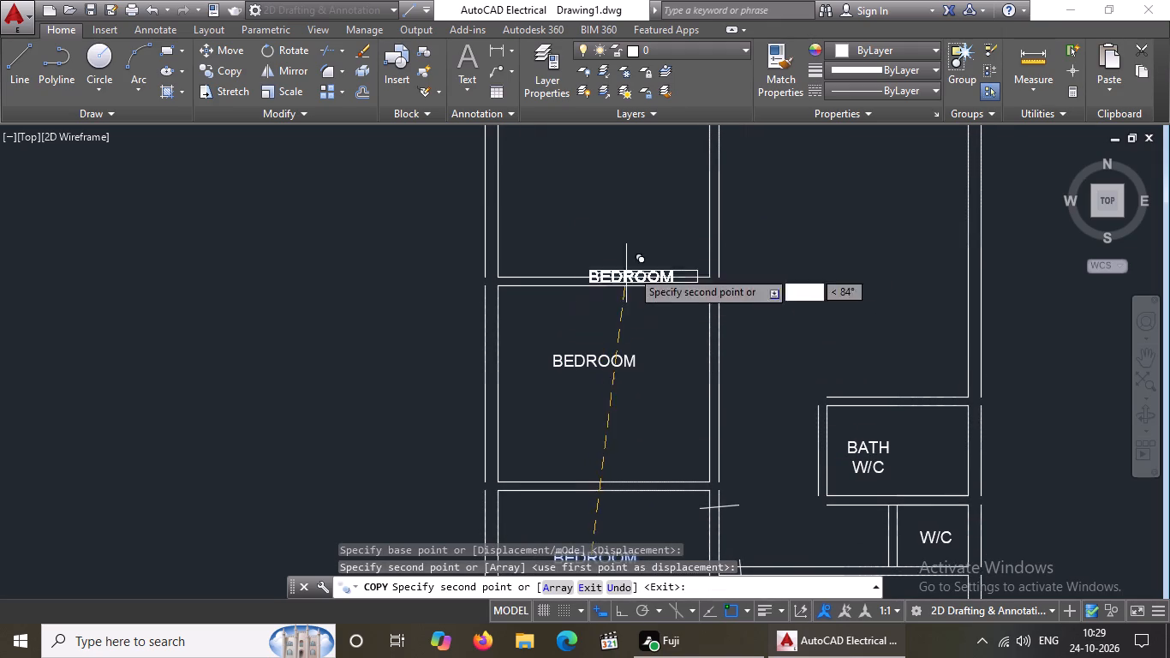
{"action": "left_click_drag", "start_coordinate": [1144, 356], "coordinate": [1134, 358]}
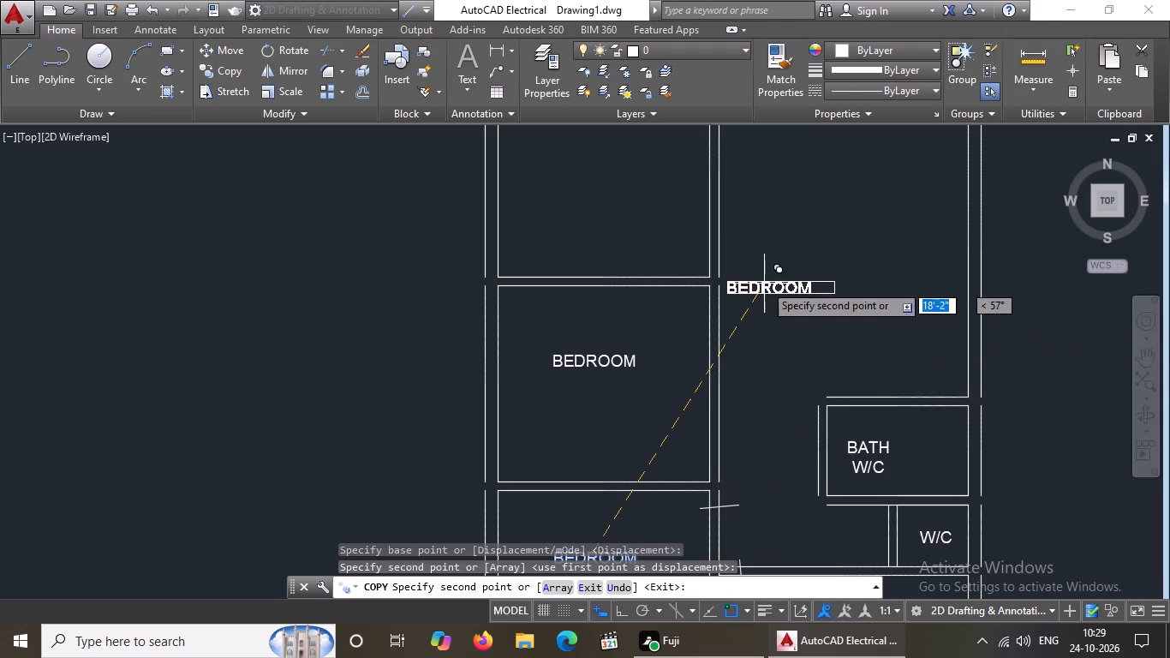
{"action": "key", "text": "Escape"}
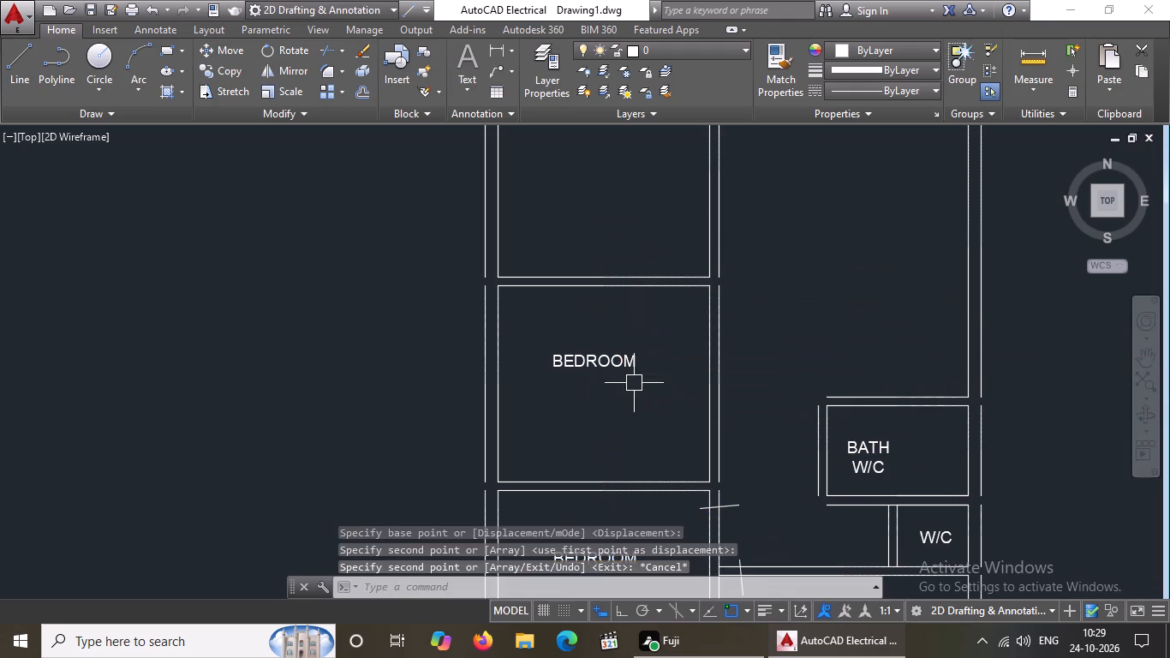
{"action": "scroll", "coordinate": [633, 262], "scroll_direction": "up", "scroll_amount": 1}
{"action": "key", "text": "Escape"}
Copy the middle west BEDROOM label into the room directly north of it and into the large east room.
{"action": "scroll", "coordinate": [633, 265], "scroll_direction": "down", "scroll_amount": 3}
{"action": "middle_click_drag", "start_coordinate": [626, 291], "coordinate": [602, 384]}
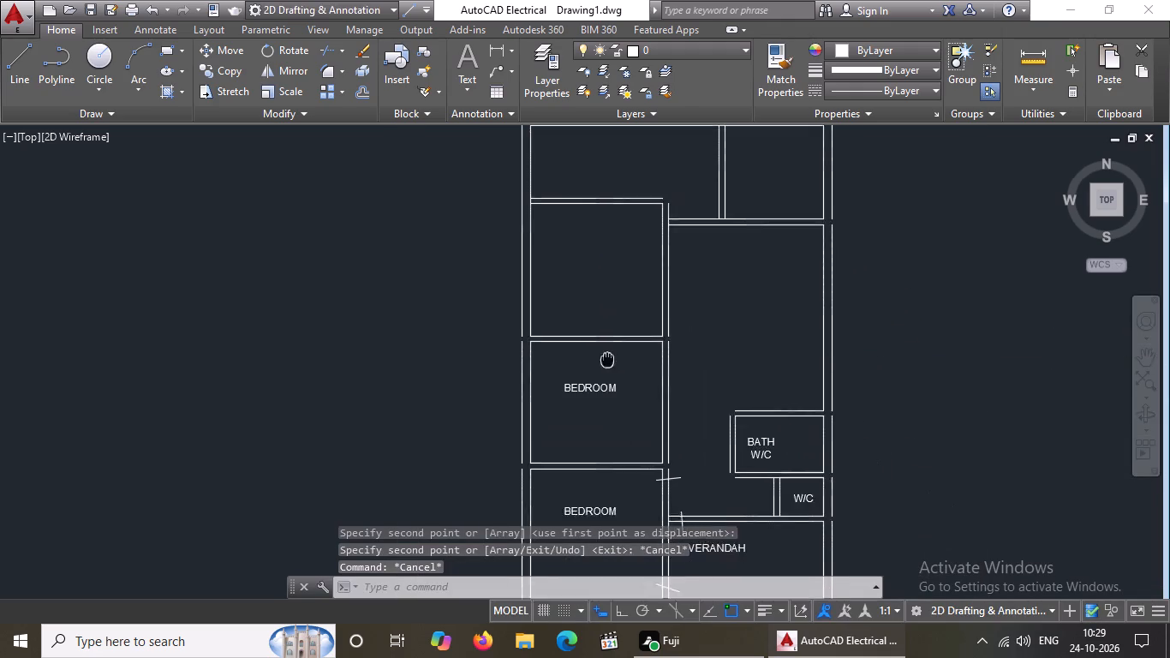
{"action": "middle_click_drag", "start_coordinate": [602, 384], "coordinate": [600, 400]}
{"action": "left_click", "coordinate": [586, 431]}
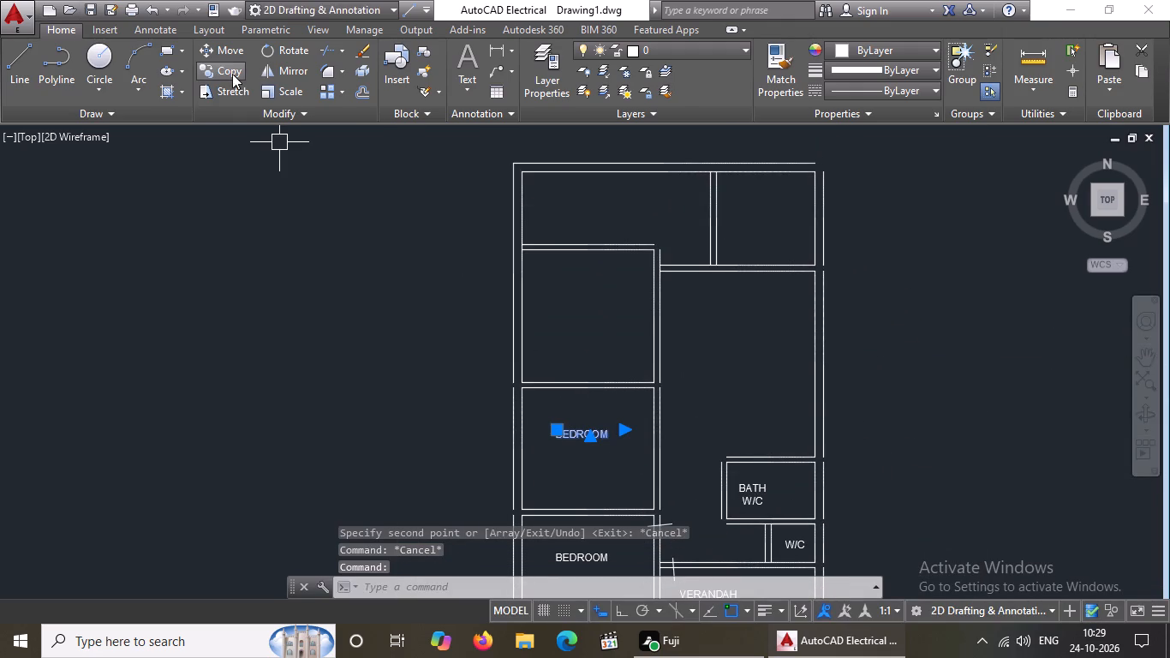
{"action": "left_click", "coordinate": [231, 72]}
{"action": "left_click_drag", "start_coordinate": [588, 434], "coordinate": [588, 426]}
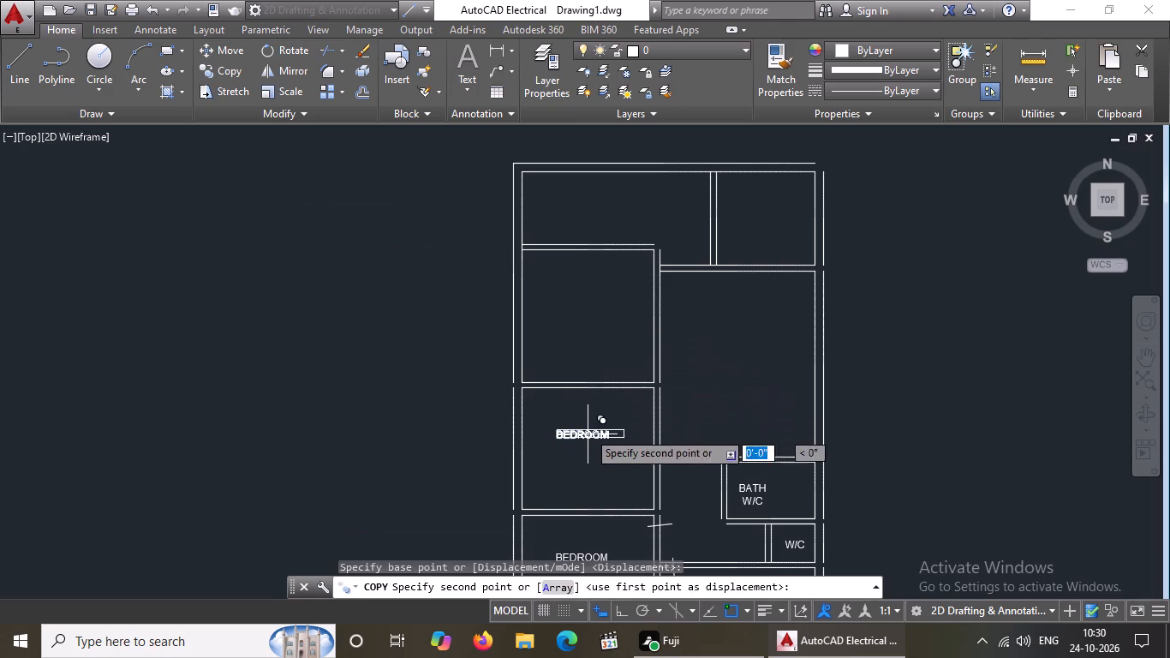
{"action": "left_click", "coordinate": [581, 313]}
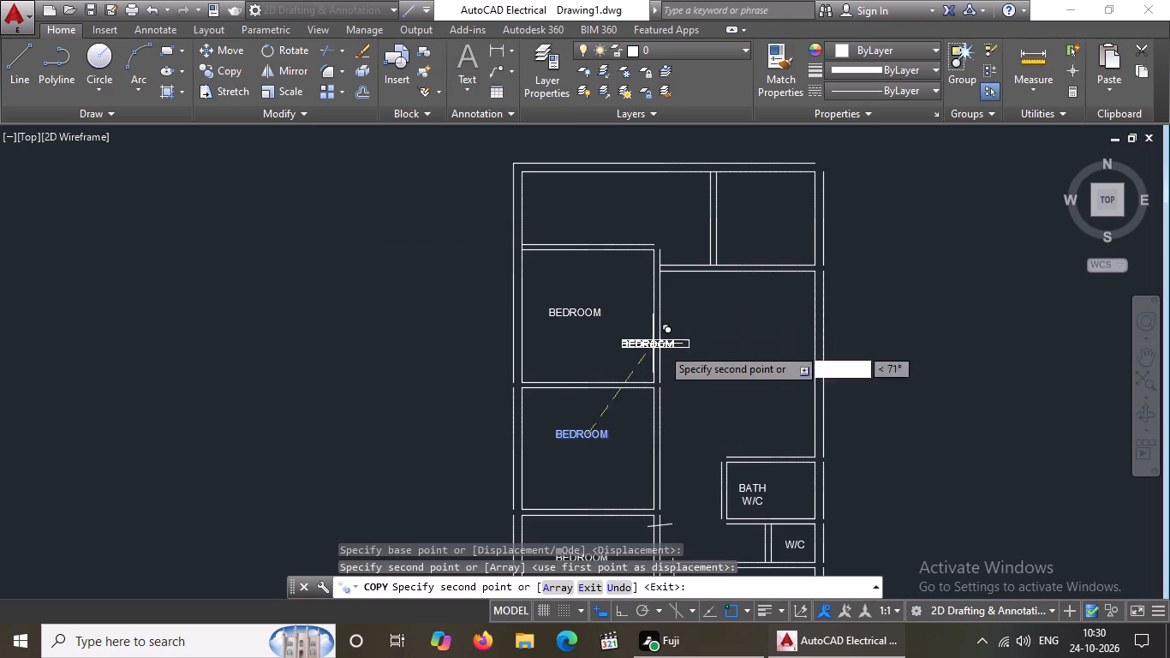
{"action": "left_click", "coordinate": [745, 362]}
{"action": "key", "text": "Escape"}
Change the copied label in the large east room to HALL, indented one space, with DINING on a second line.
{"action": "left_click", "coordinate": [745, 363]}
{"action": "left_click_drag", "start_coordinate": [745, 363], "coordinate": [754, 362]}
{"action": "left_click", "coordinate": [772, 361]}
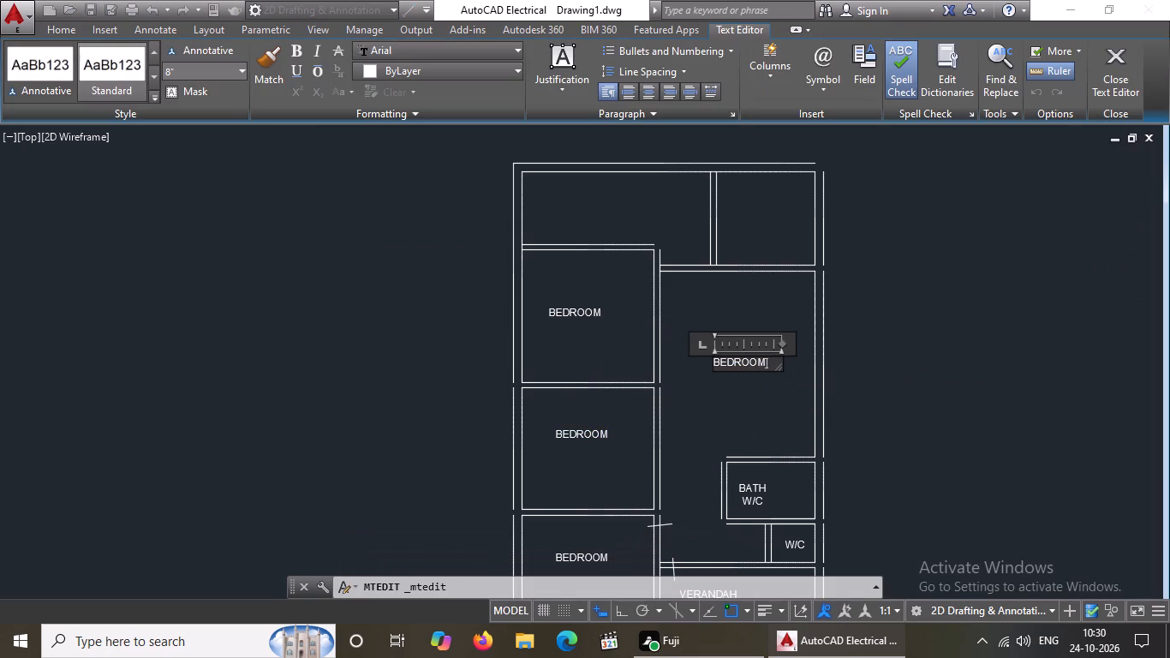
{"action": "key", "text": "BackSpace"}
{"action": "key", "text": "BackSpace"}
{"action": "key", "text": "BackSpace"}
{"action": "key", "text": "BackSpace"}
{"action": "key", "text": "BackSpace"}
{"action": "key", "text": "BackSpace"}
{"action": "key", "text": "BackSpace"}
{"action": "key", "text": "BackSpace"}
{"action": "key", "text": "BackSpace"}
{"action": "key", "text": "BackSpace"}
{"action": "key", "text": "BackSpace"}
{"action": "key", "text": "BackSpace"}
{"action": "key", "text": "BackSpace"}
{"action": "key", "text": "BackSpace"}
{"action": "key", "text": "BackSpace"}
{"action": "key", "text": "BackSpace"}
{"action": "key", "text": "BackSpace"}
{"action": "key", "text": "BackSpace"}
{"action": "key", "text": "BackSpace"}
{"action": "key", "text": "BackSpace"}
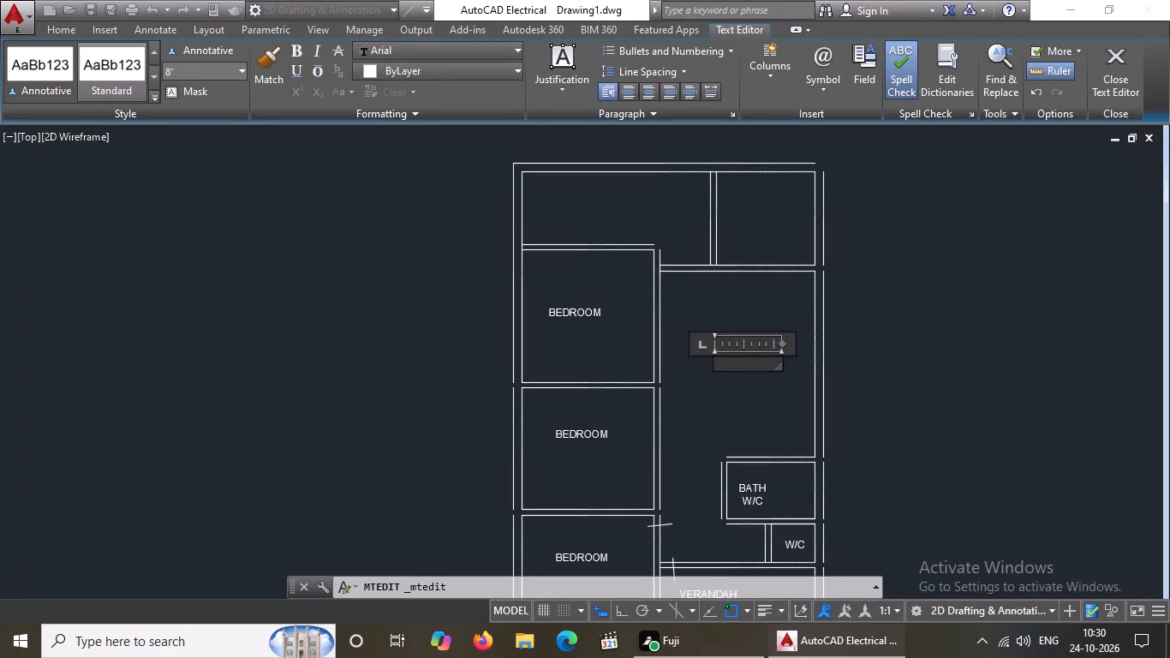
{"action": "type", "text": "HA"}
{"action": "type", "text": "LL"}
{"action": "key", "text": "Return"}
{"action": "type", "text": "DIN"}
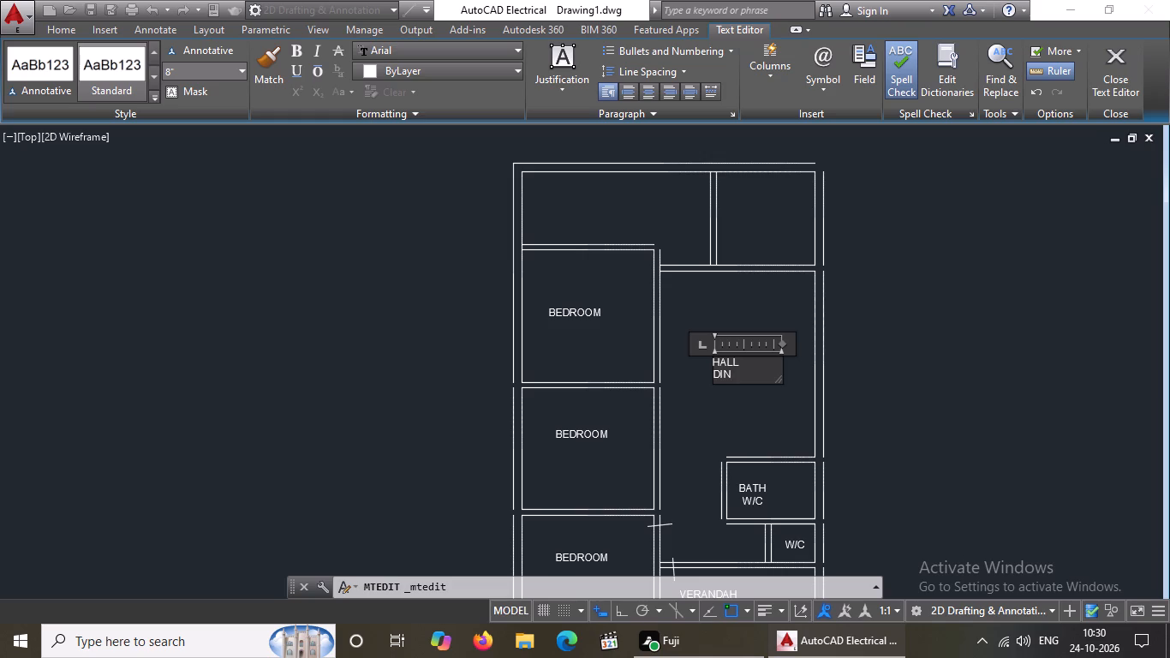
{"action": "type", "text": "ING"}
{"action": "left_click", "coordinate": [717, 357]}
{"action": "key", "text": "Left"}
{"action": "key", "text": "space"}
{"action": "key", "text": "Escape"}
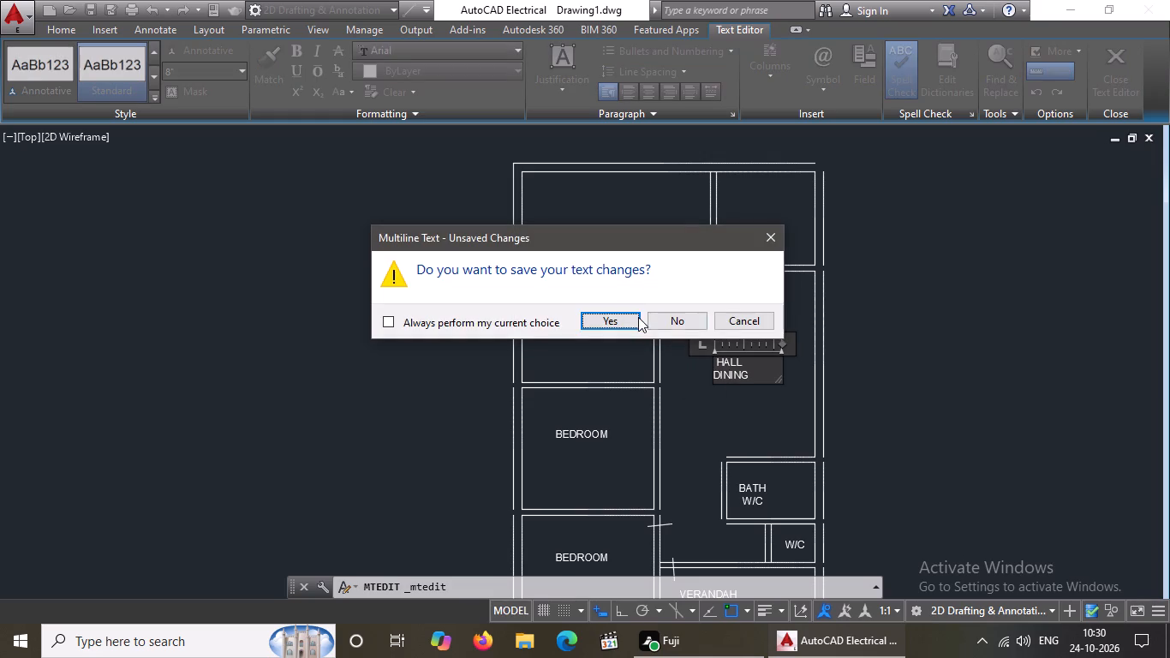
{"action": "left_click", "coordinate": [639, 320]}
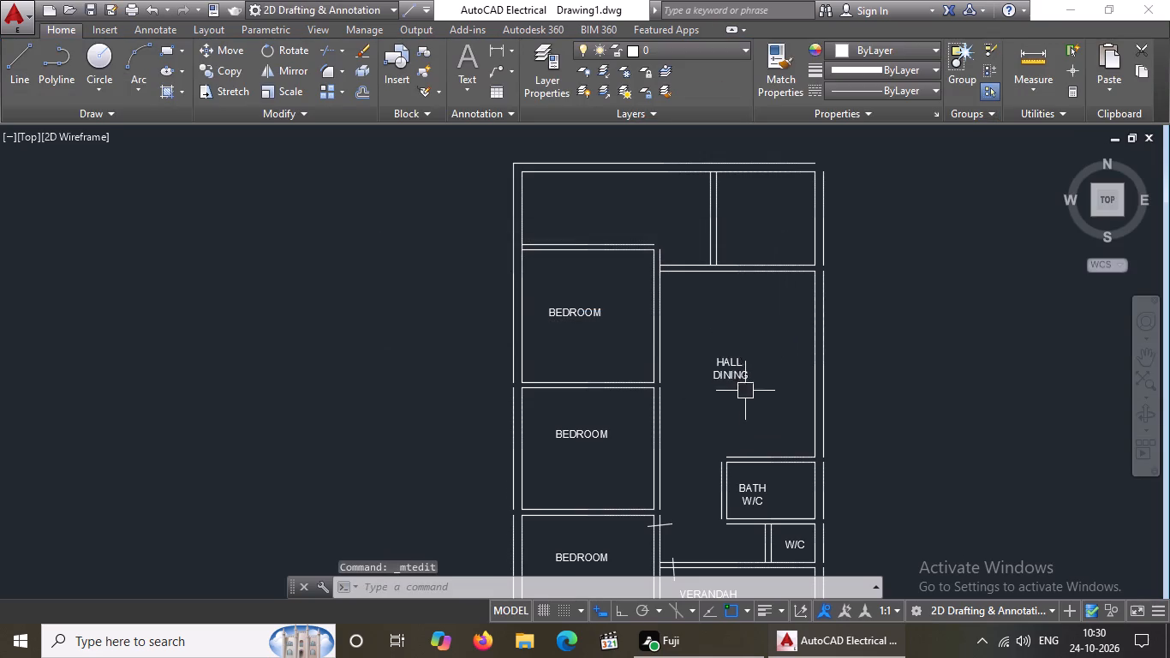
{"action": "left_click", "coordinate": [731, 370]}
{"action": "key", "text": "Escape"}
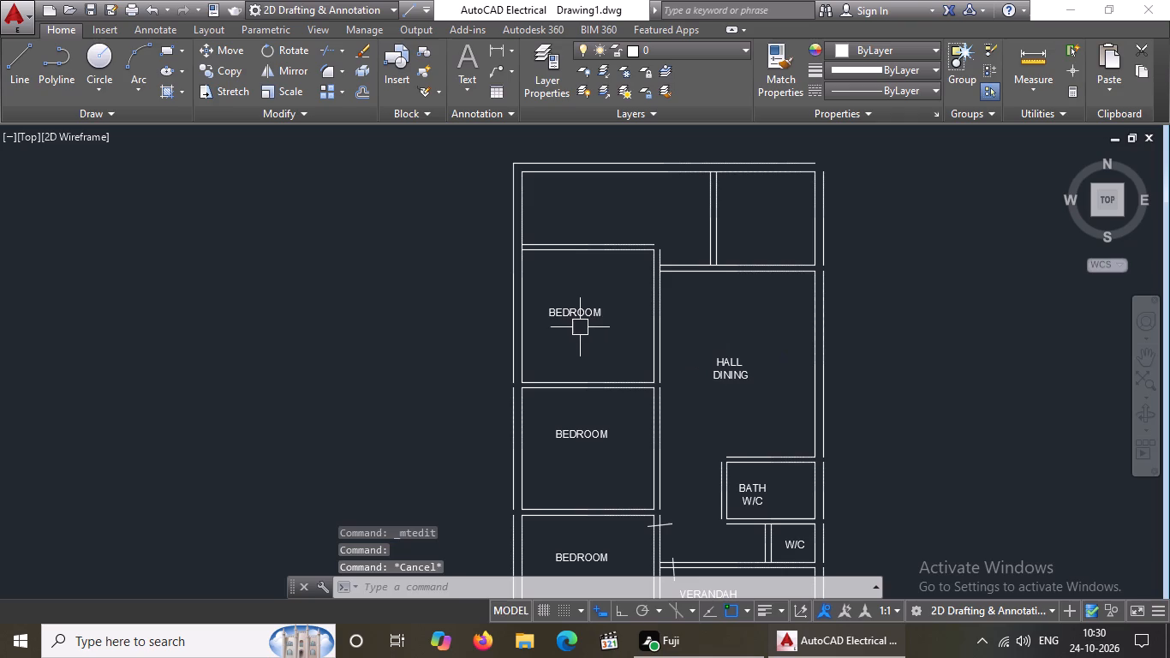
Copy the northernmost BEDROOM label into the small room in the plan's northeast corner.
{"action": "left_click", "coordinate": [593, 311]}
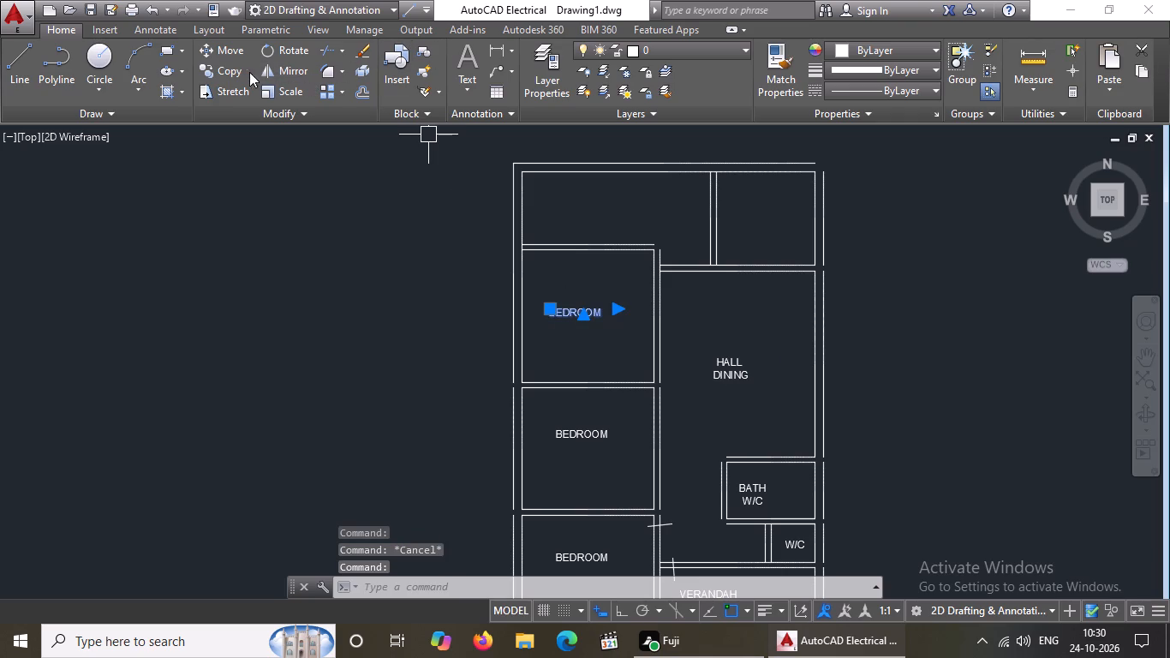
{"action": "left_click", "coordinate": [220, 77]}
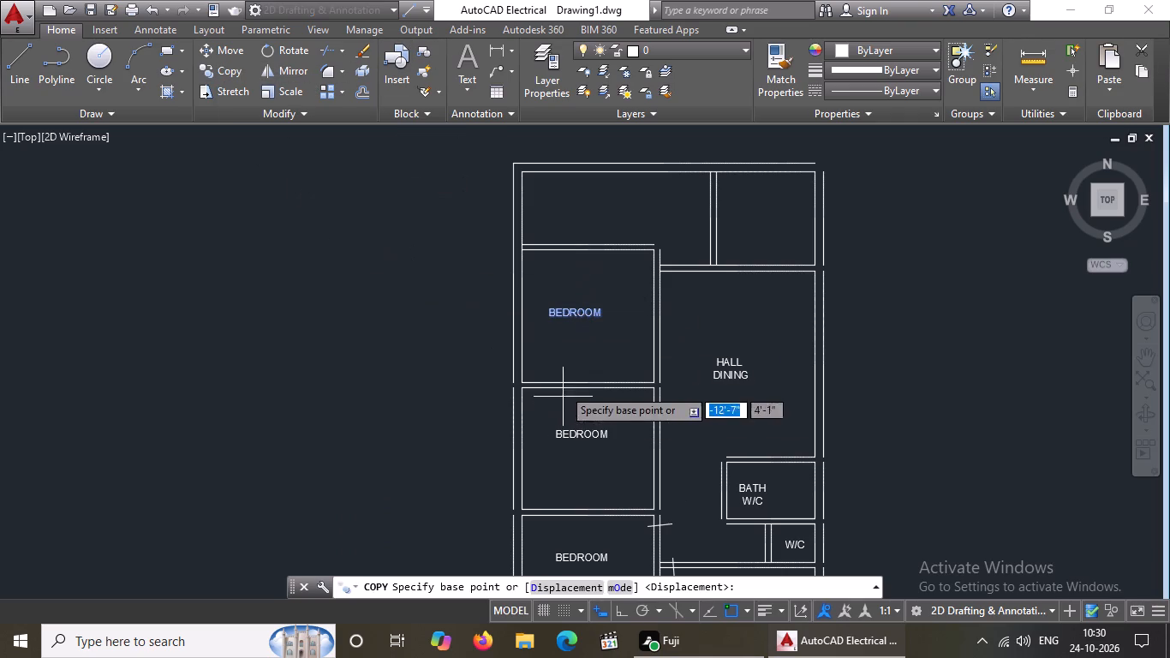
{"action": "left_click", "coordinate": [576, 314]}
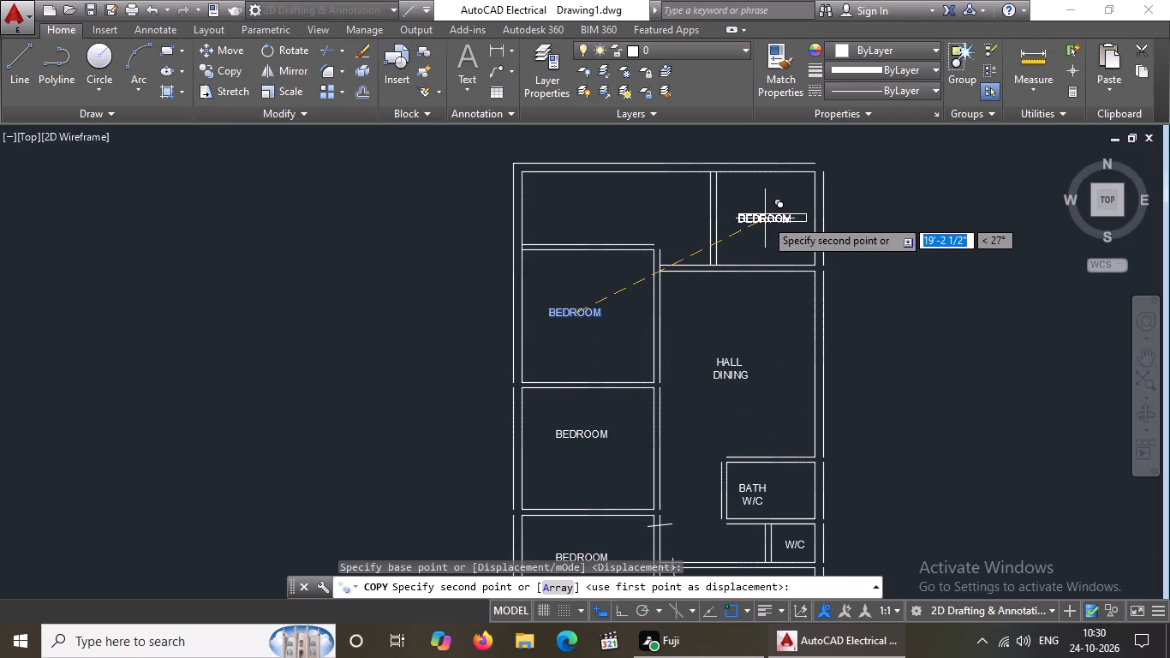
{"action": "left_click", "coordinate": [765, 218]}
{"action": "key", "text": "Escape"}
Change the copied BEDROOM label in the northeast corner room to KITCHEN.
{"action": "double_click", "coordinate": [785, 214]}
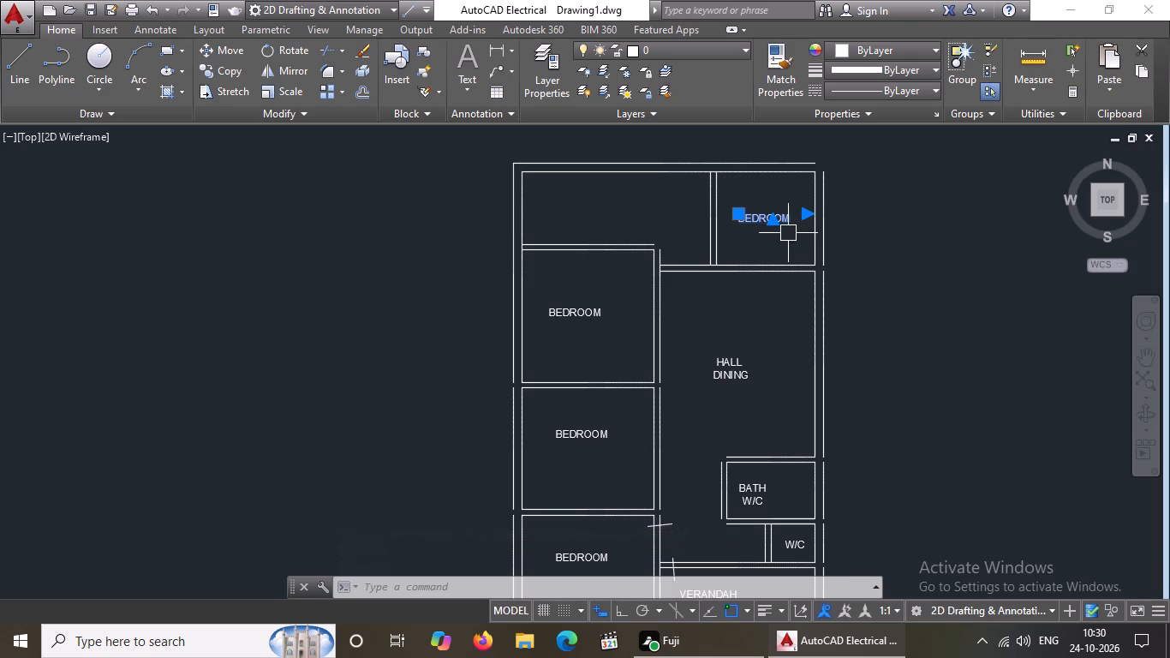
{"action": "double_click", "coordinate": [788, 218]}
{"action": "left_click", "coordinate": [792, 221]}
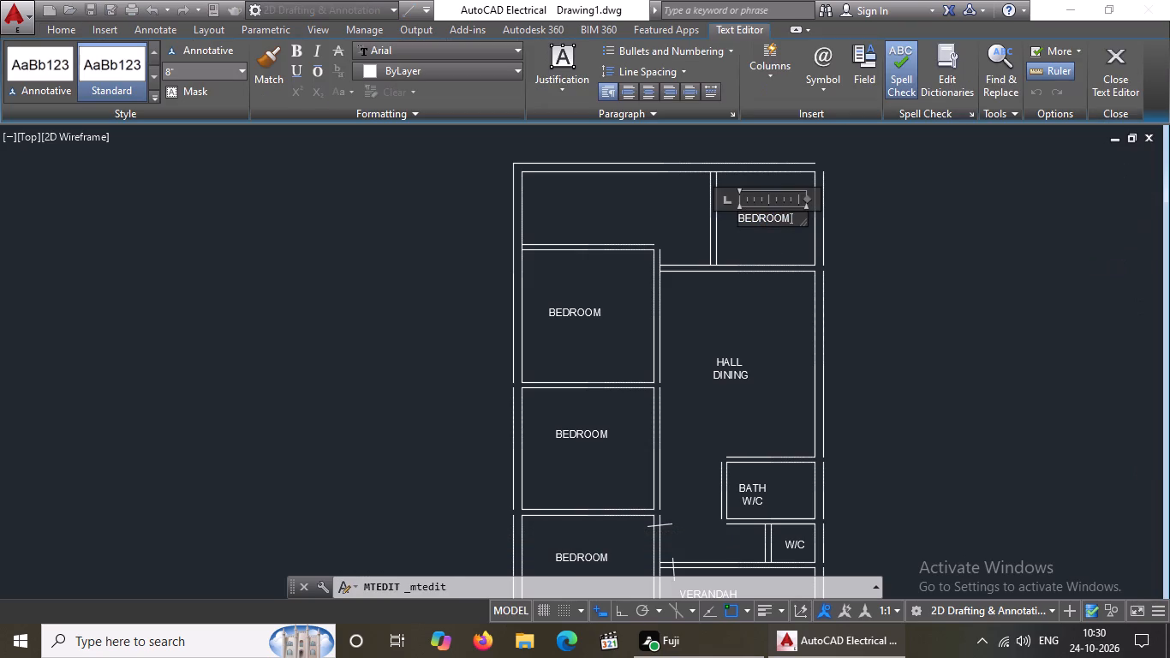
{"action": "key", "text": "BackSpace"}
{"action": "key", "text": "BackSpace"}
{"action": "key", "text": "BackSpace"}
{"action": "key", "text": "BackSpace"}
{"action": "key", "text": "BackSpace"}
{"action": "key", "text": "BackSpace"}
{"action": "key", "text": "BackSpace"}
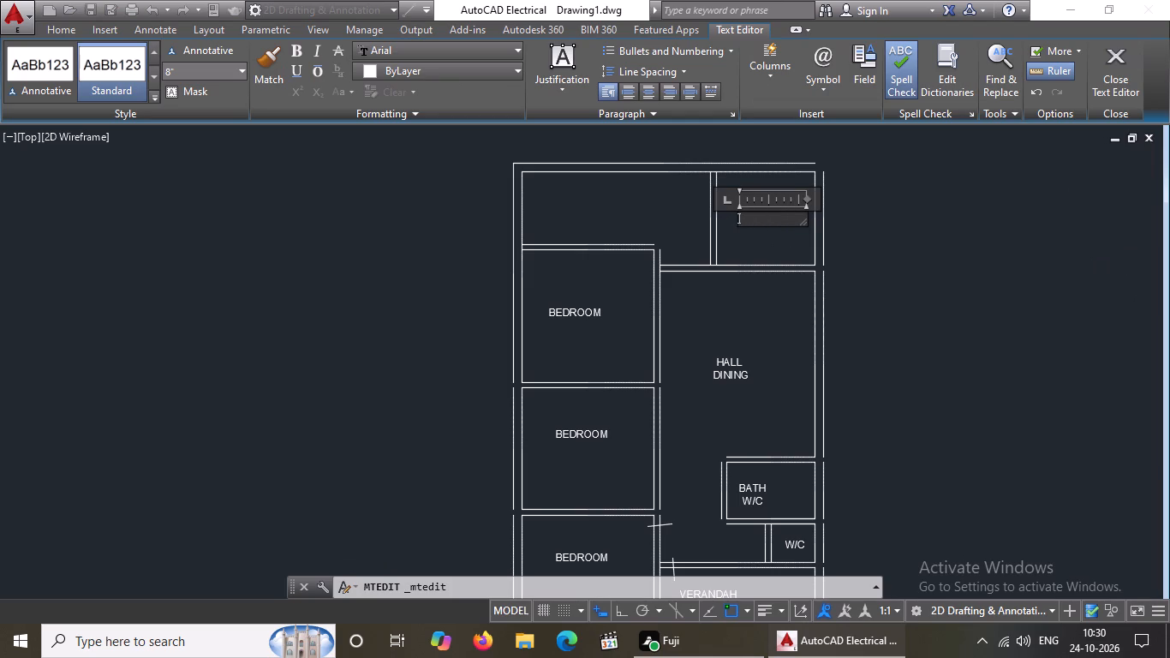
{"action": "type", "text": "KI"}
{"action": "type", "text": "TCH"}
{"action": "type", "text": "EN"}
{"action": "left_click", "coordinate": [848, 251]}
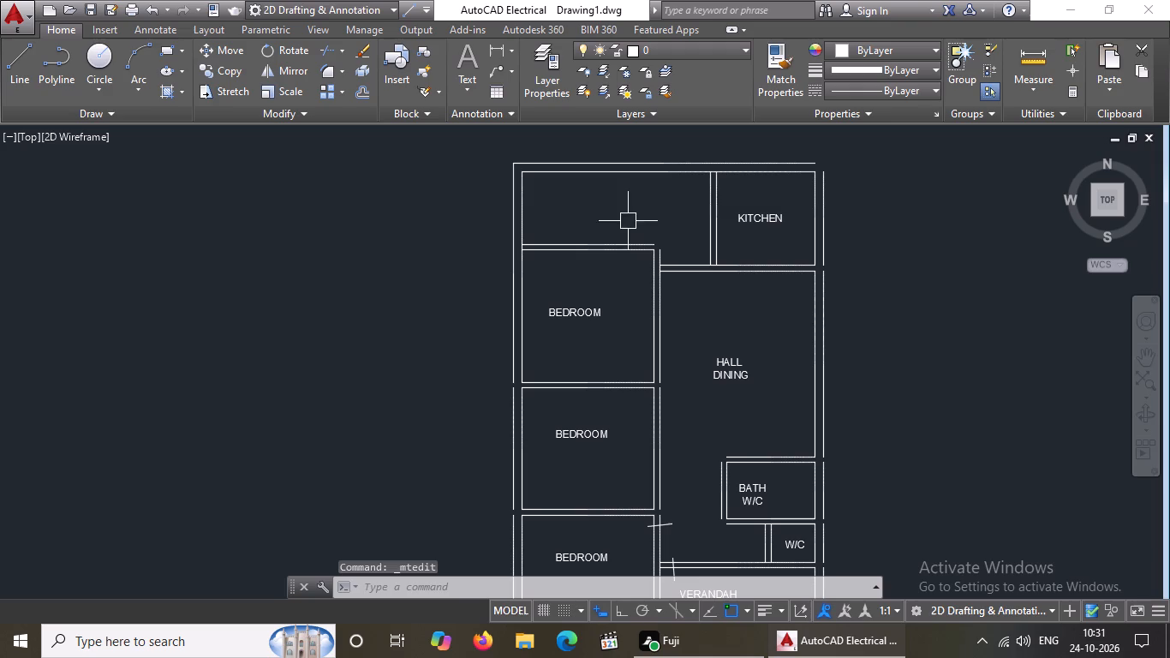
Copy the KITCHEN label west into the long room along the plan's north wall.
{"action": "left_click", "coordinate": [766, 218]}
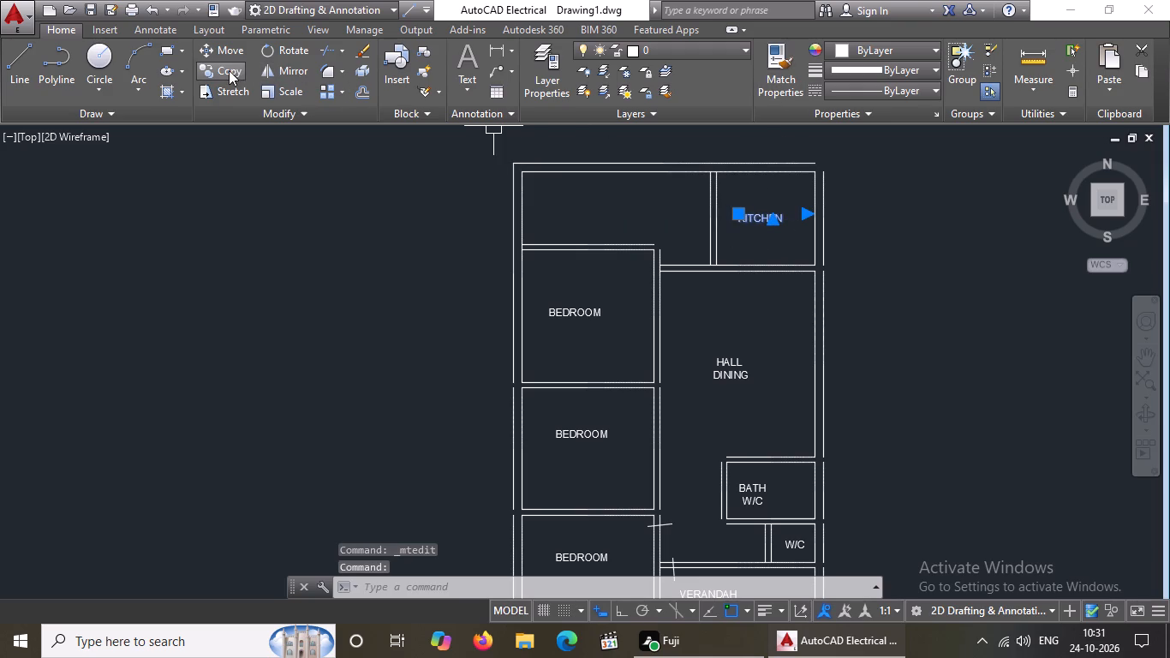
{"action": "left_click", "coordinate": [229, 69]}
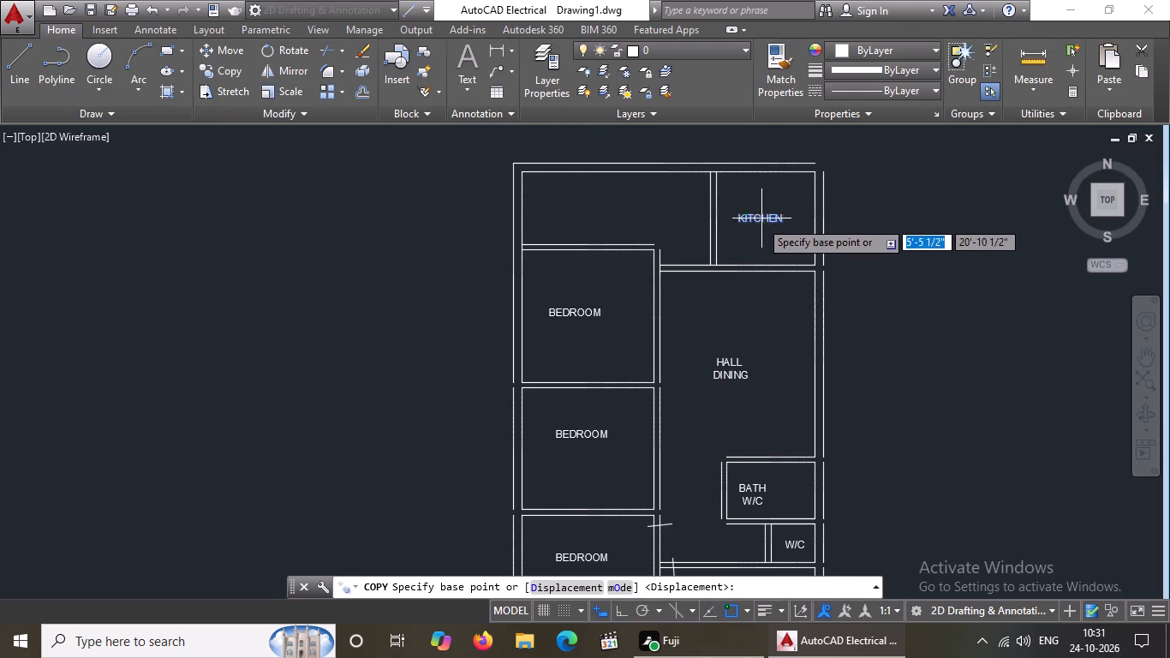
{"action": "left_click", "coordinate": [764, 220]}
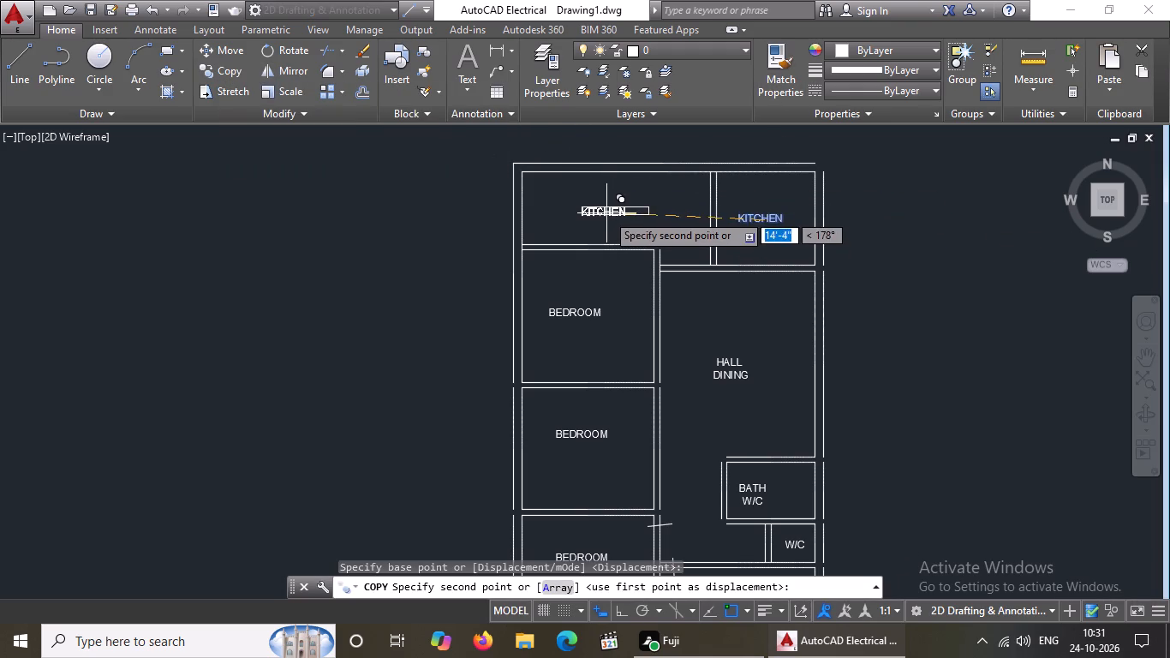
{"action": "left_click", "coordinate": [606, 213]}
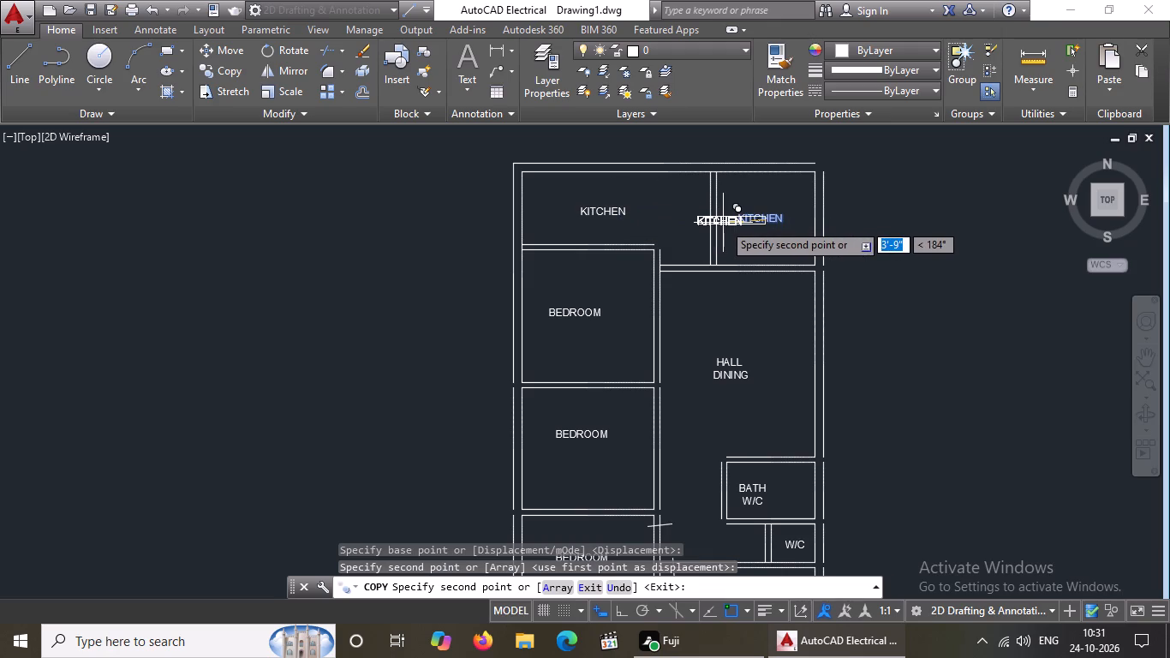
{"action": "key", "text": "Escape"}
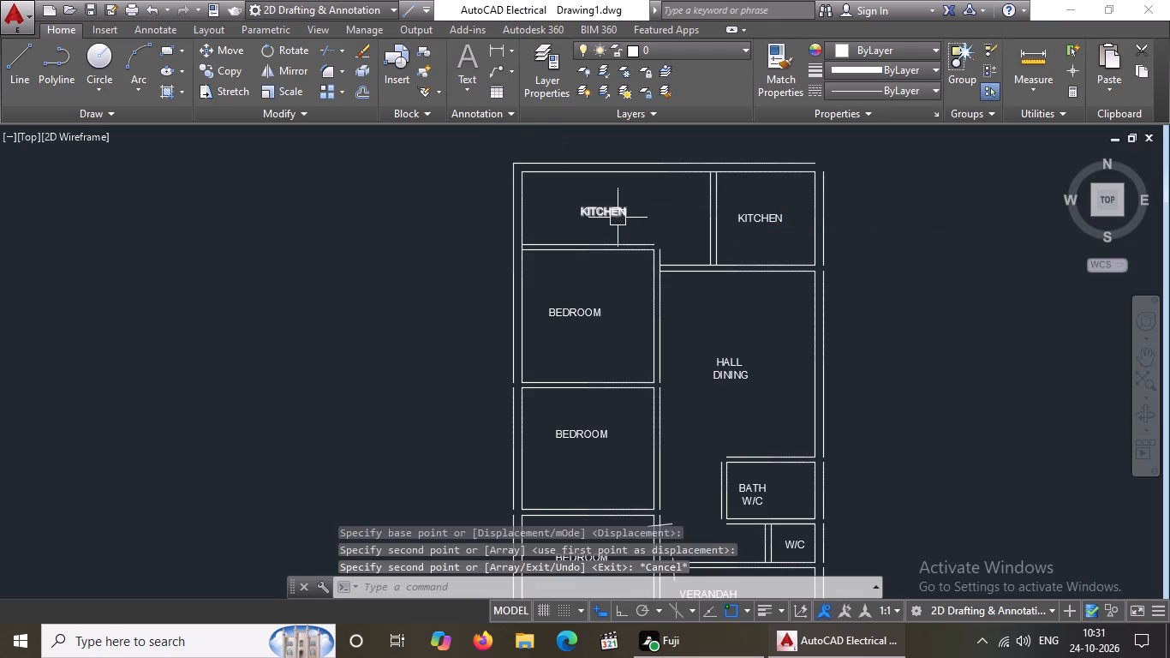
Change the copied KITCHEN label in the long room along the north wall to STAIRCASE.
{"action": "double_click", "coordinate": [621, 215]}
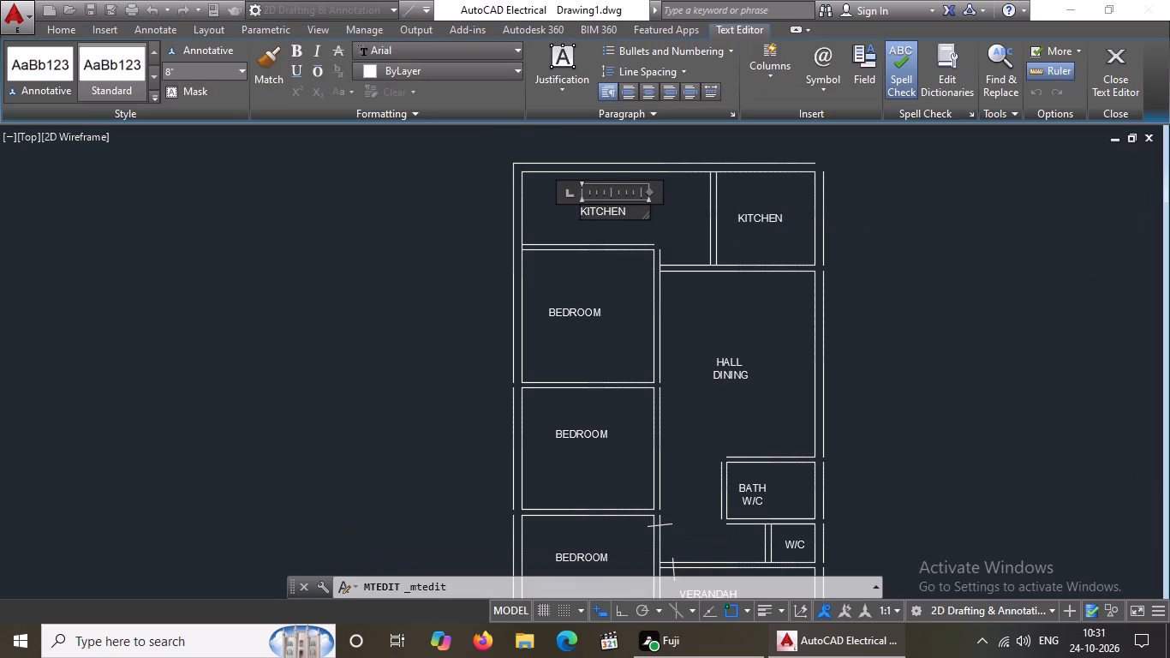
{"action": "left_click", "coordinate": [634, 211]}
{"action": "key", "text": "BackSpace"}
{"action": "key", "text": "BackSpace"}
{"action": "key", "text": "BackSpace"}
{"action": "key", "text": "BackSpace"}
{"action": "key", "text": "BackSpace"}
{"action": "key", "text": "BackSpace"}
{"action": "key", "text": "BackSpace"}
{"action": "key", "text": "BackSpace"}
{"action": "key", "text": "BackSpace"}
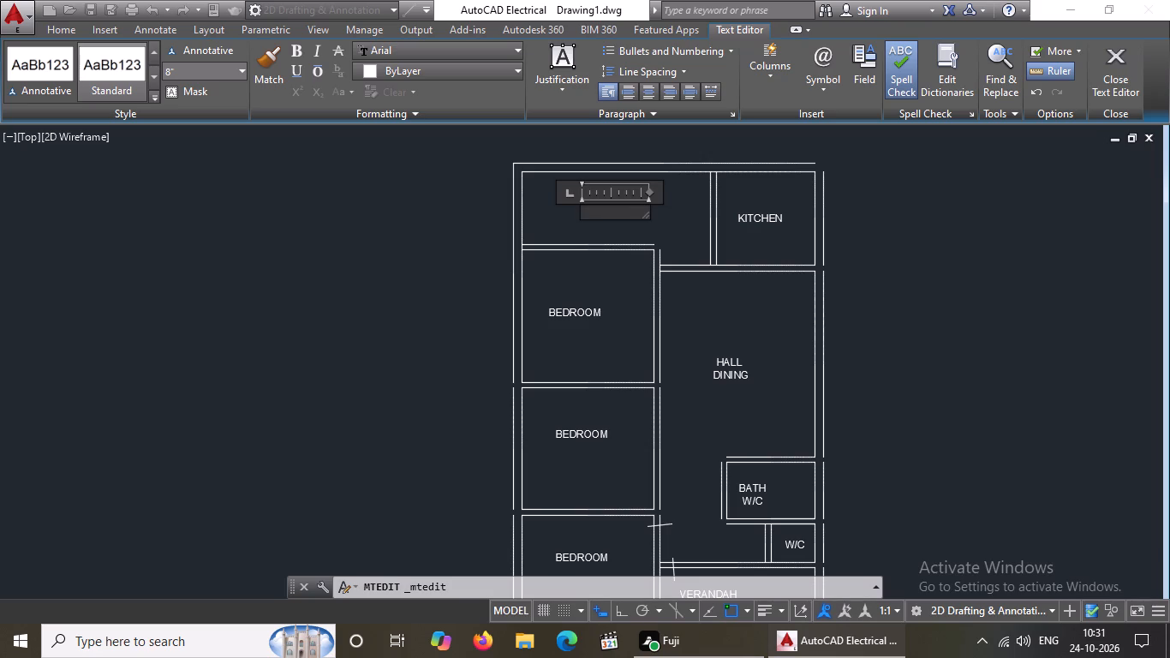
{"action": "type", "text": "ST"}
{"action": "type", "text": "AIR"}
{"action": "type", "text": "CASE"}
{"action": "left_click", "coordinate": [1125, 77]}
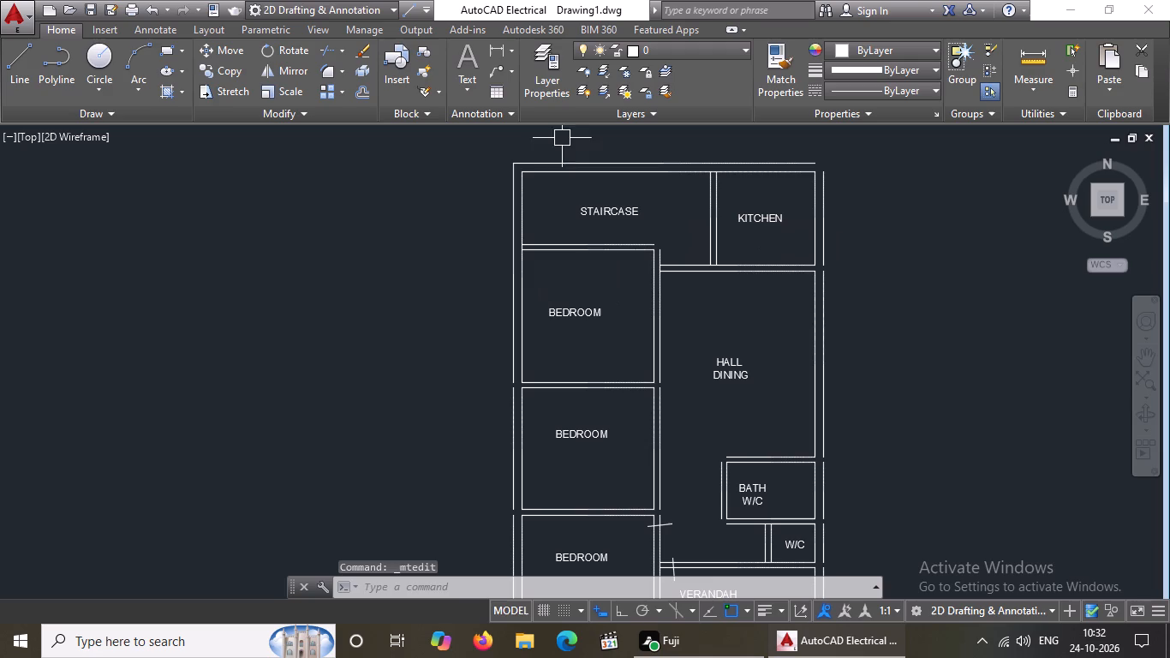
Move the STAIRCASE label about 2'-10" west within its room.
{"action": "left_click", "coordinate": [606, 210]}
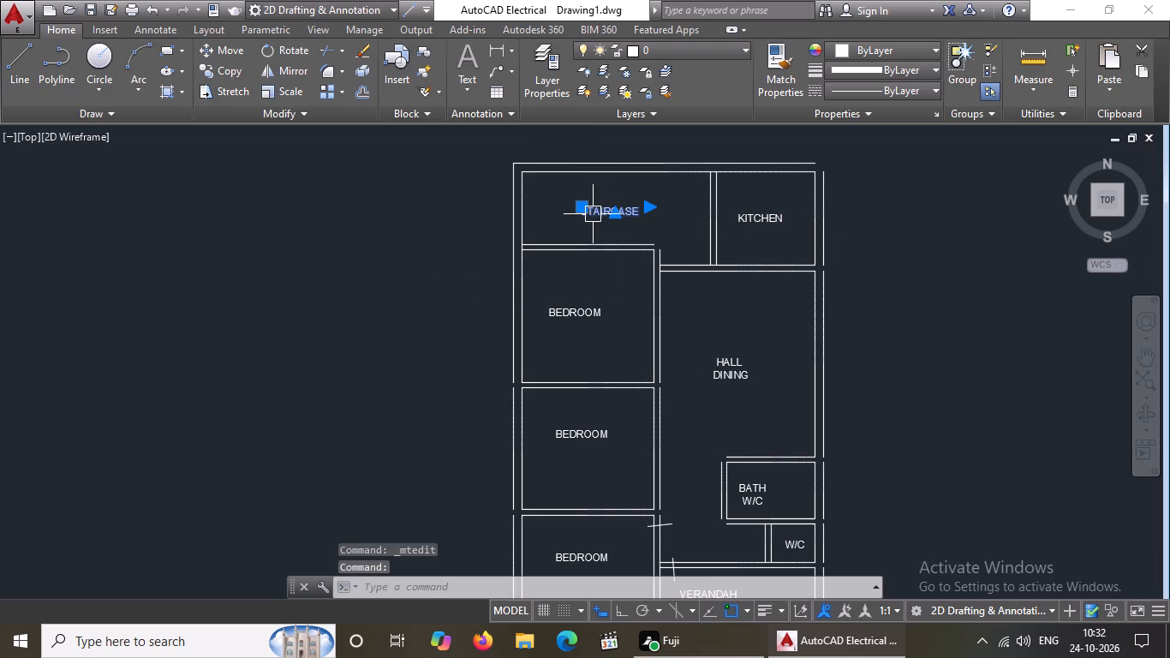
{"action": "left_click", "coordinate": [580, 210]}
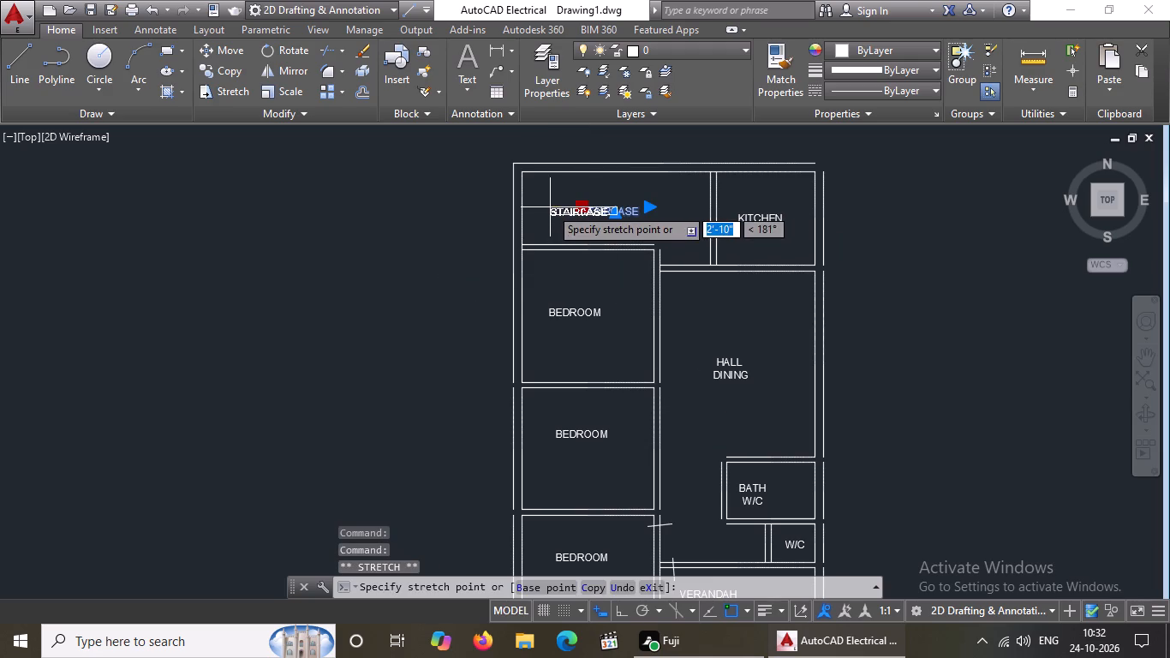
{"action": "left_click", "coordinate": [551, 202]}
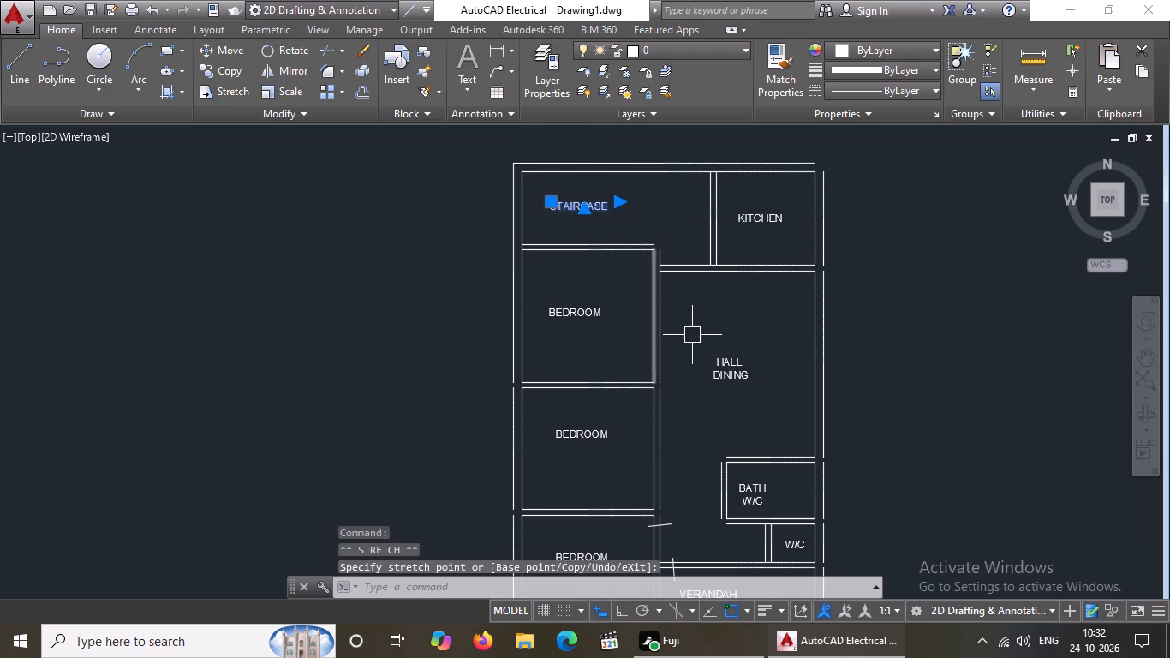
Move the HALL DINING label slightly north and a little east within the large east room.
{"action": "left_click", "coordinate": [732, 369]}
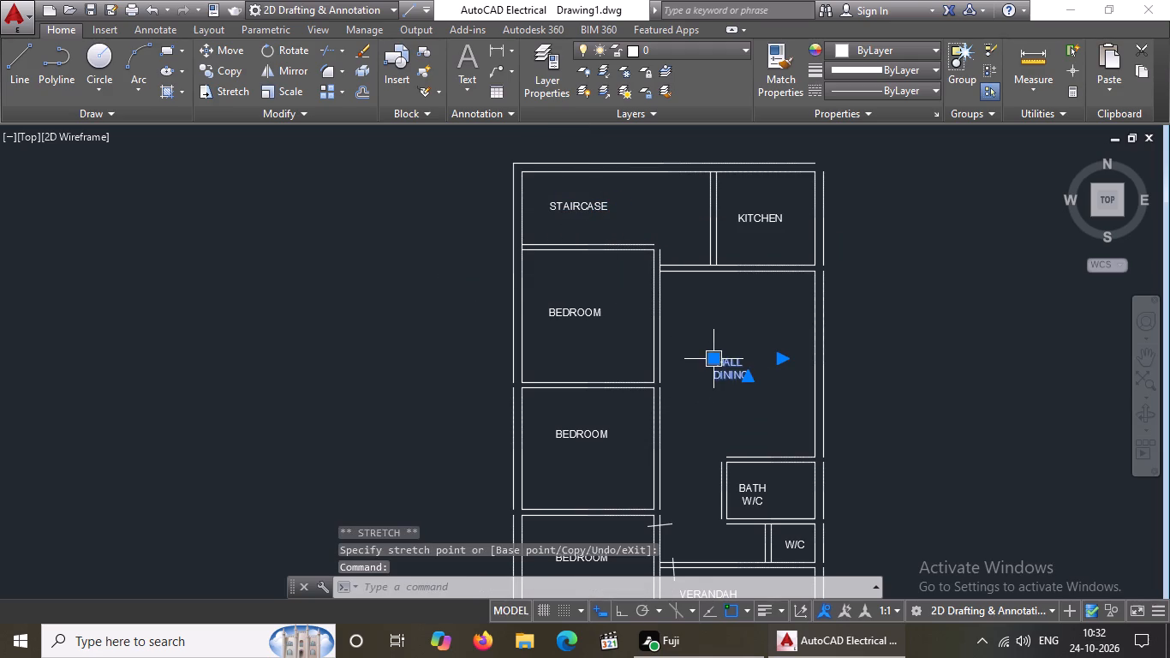
{"action": "left_click", "coordinate": [714, 356]}
{"action": "left_click", "coordinate": [718, 348]}
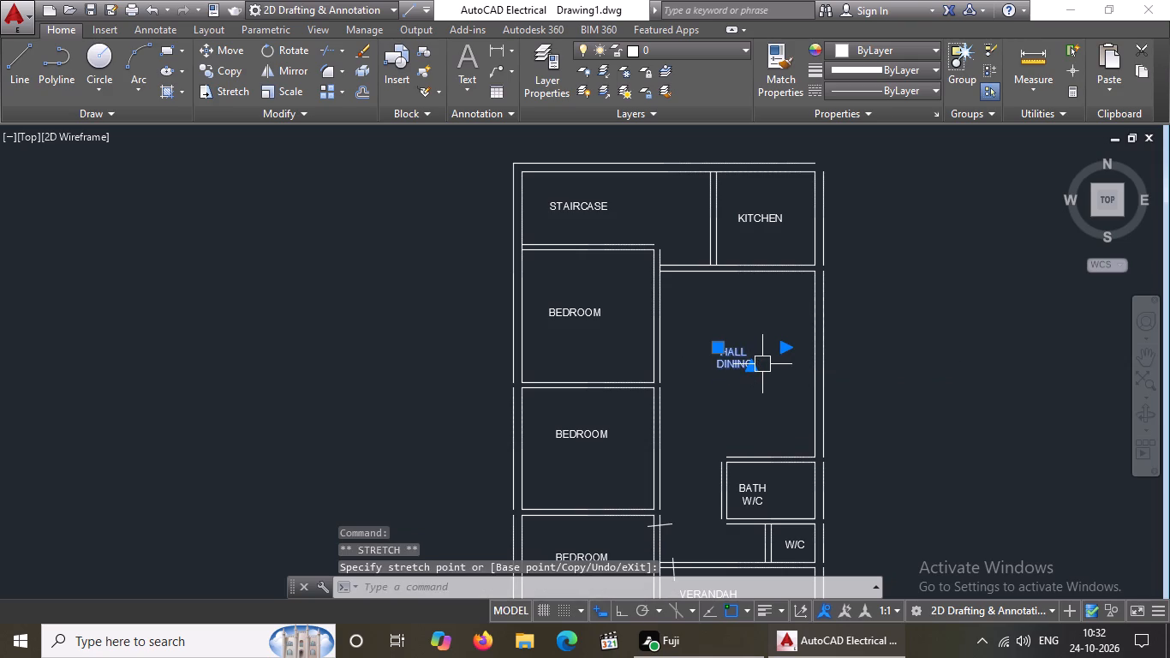
Insert the Door - Metric block from the tool palettes into the empty space east of the verandah.
{"action": "scroll", "coordinate": [761, 350], "scroll_direction": "down", "scroll_amount": 11}
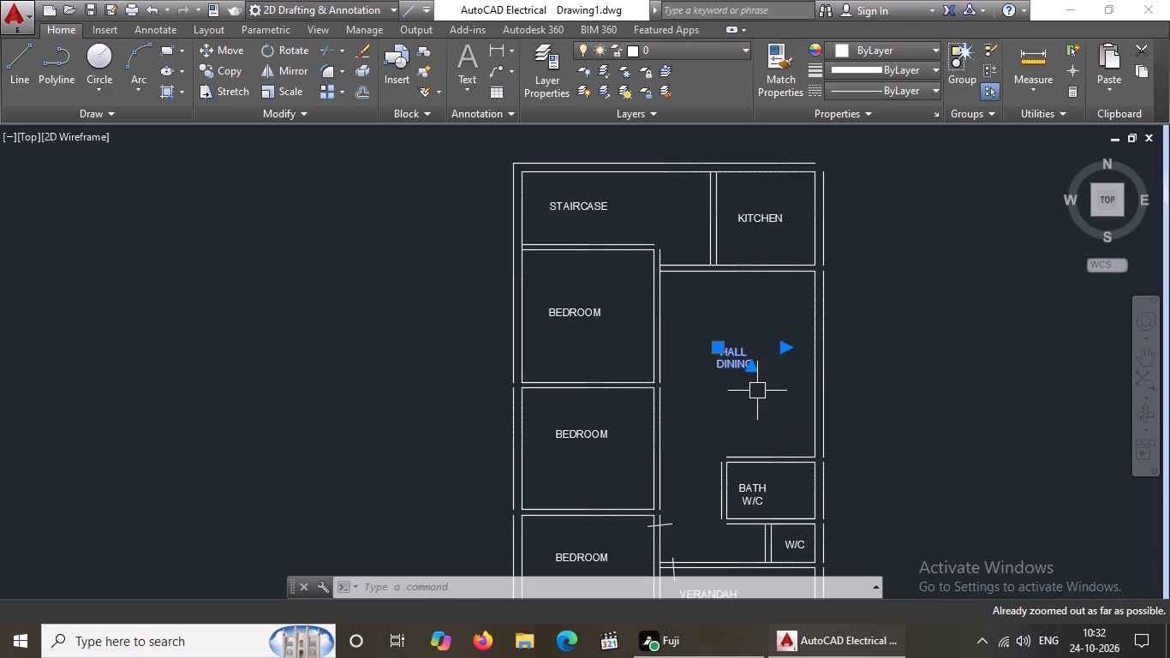
{"action": "scroll", "coordinate": [757, 337], "scroll_direction": "up", "scroll_amount": 1}
{"action": "scroll", "coordinate": [760, 321], "scroll_direction": "down", "scroll_amount": 4}
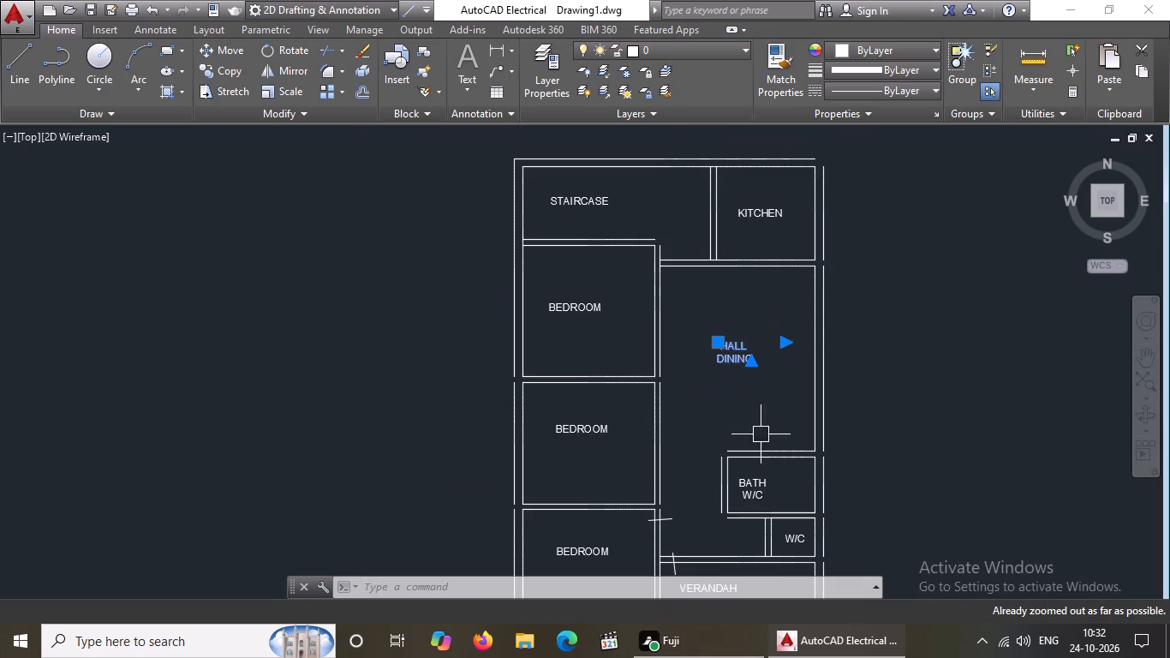
{"action": "middle_click_drag", "start_coordinate": [764, 427], "coordinate": [786, 308]}
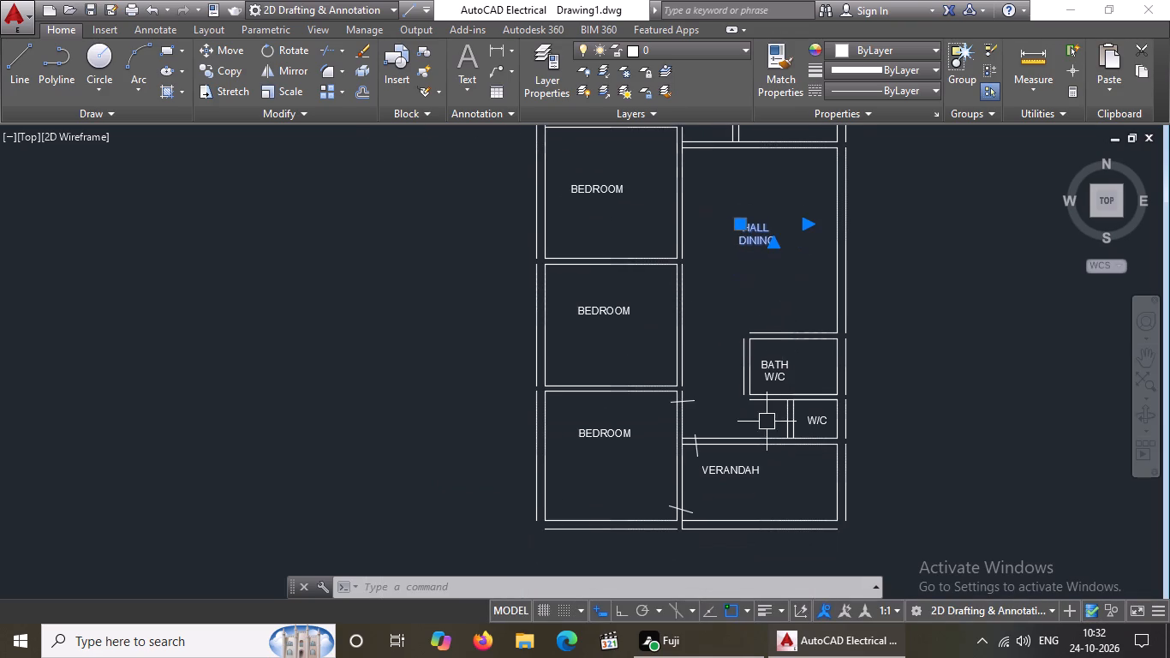
{"action": "scroll", "coordinate": [790, 286], "scroll_direction": "up", "scroll_amount": 1}
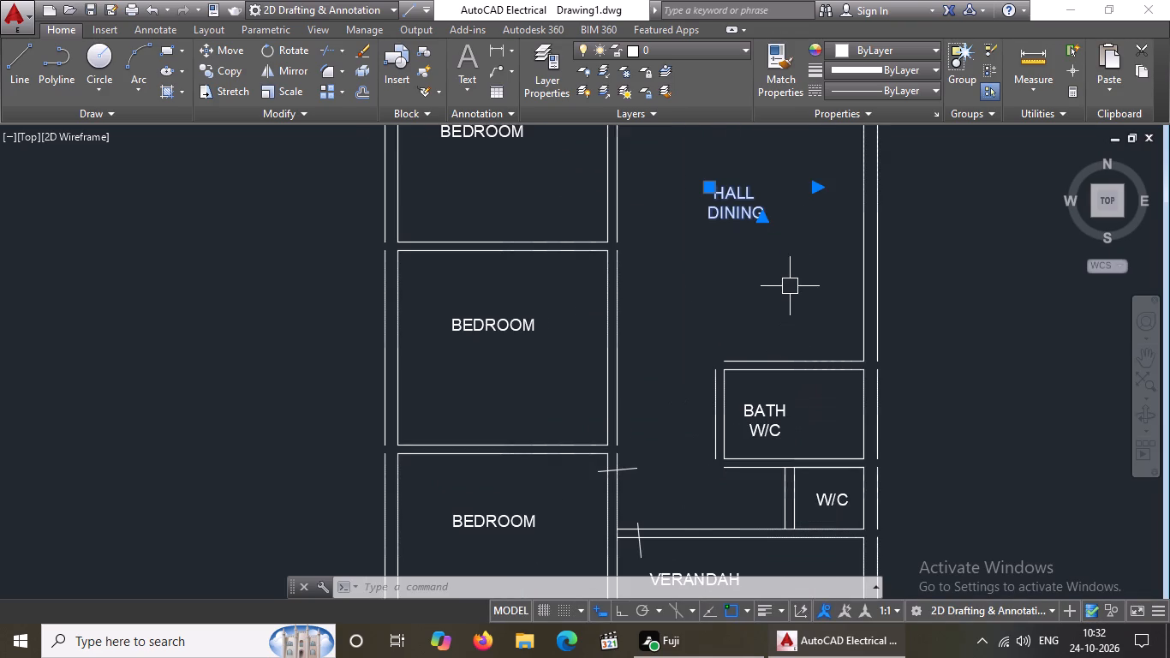
{"action": "scroll", "coordinate": [790, 286], "scroll_direction": "down", "scroll_amount": 2}
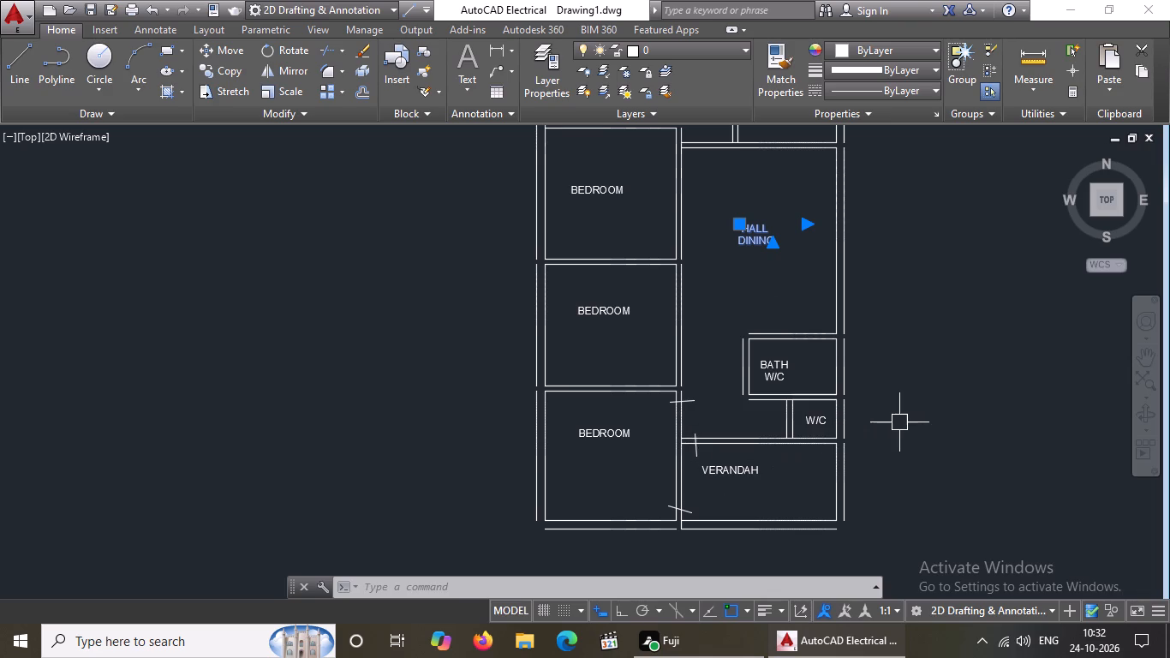
{"action": "key", "text": "Escape"}
{"action": "type", "text": "TP"}
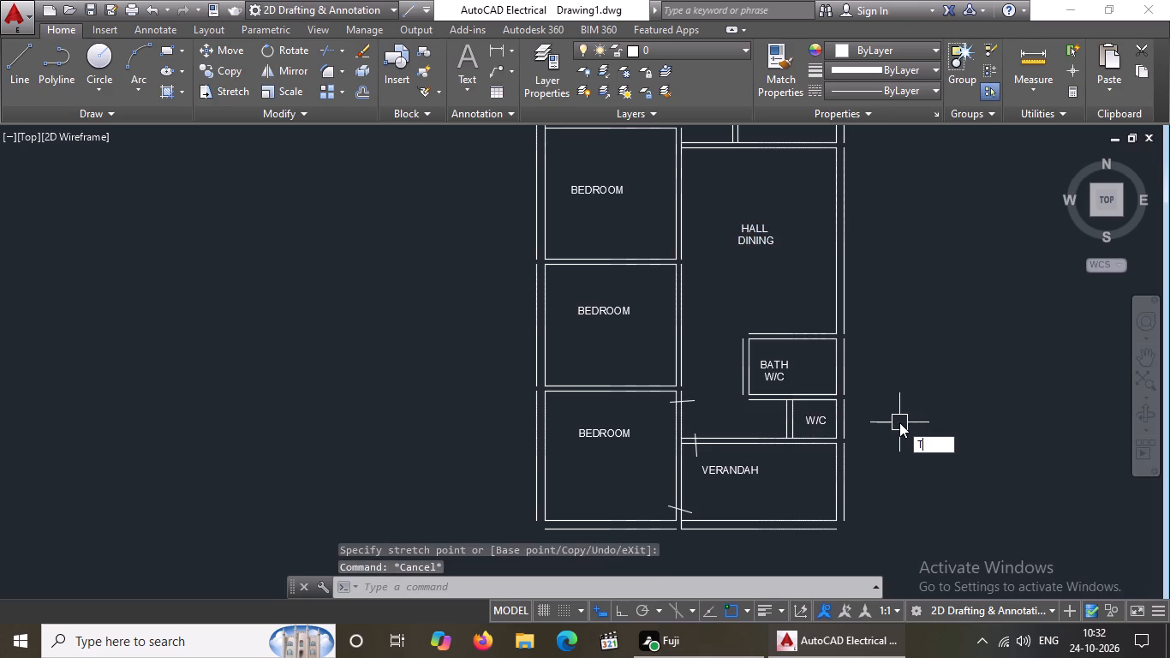
{"action": "key", "text": "Return"}
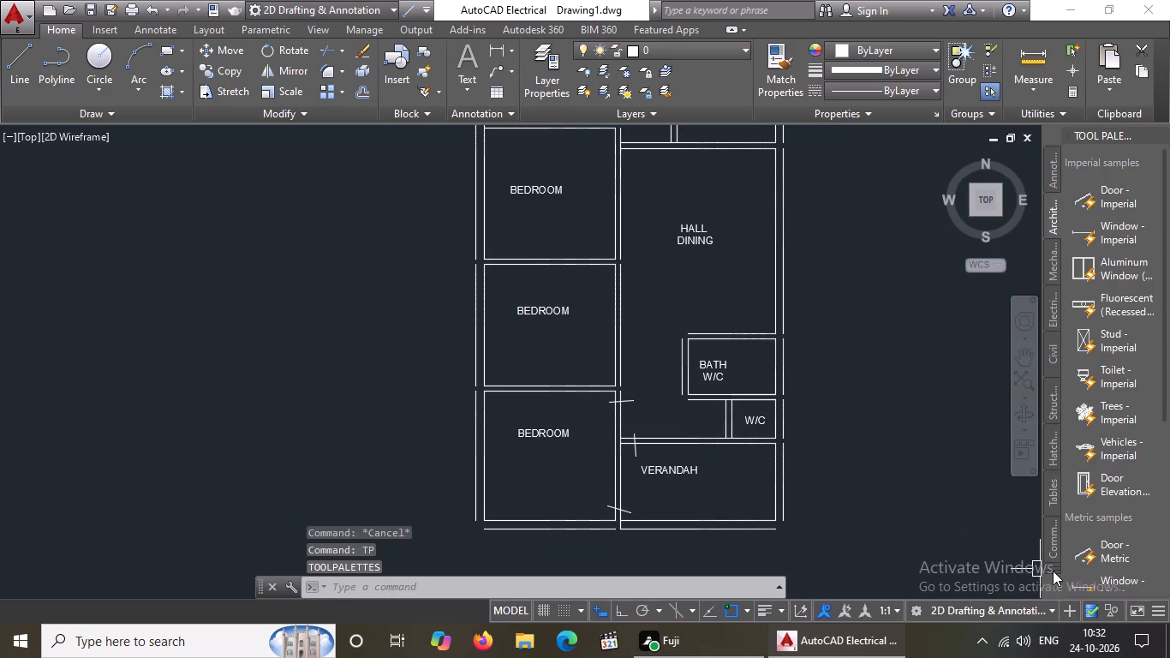
{"action": "left_click_drag", "start_coordinate": [1111, 551], "coordinate": [918, 514]}
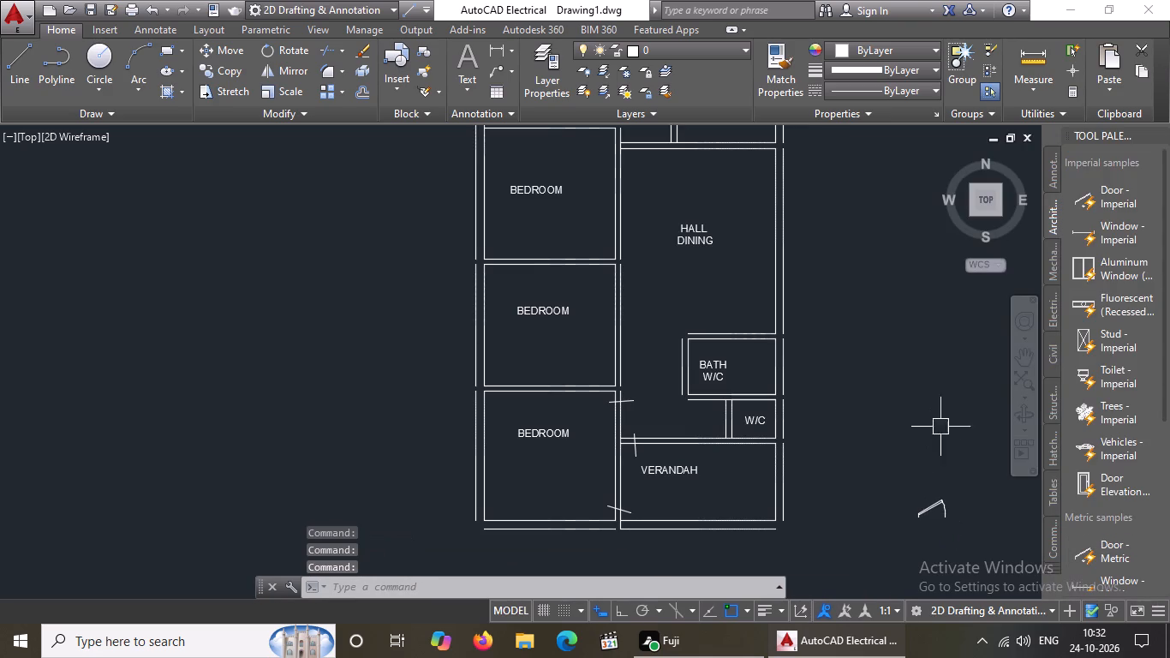
Insert the Door - Imperial block just north of the metric door and close the tool palettes.
{"action": "left_click_drag", "start_coordinate": [1107, 193], "coordinate": [1084, 229]}
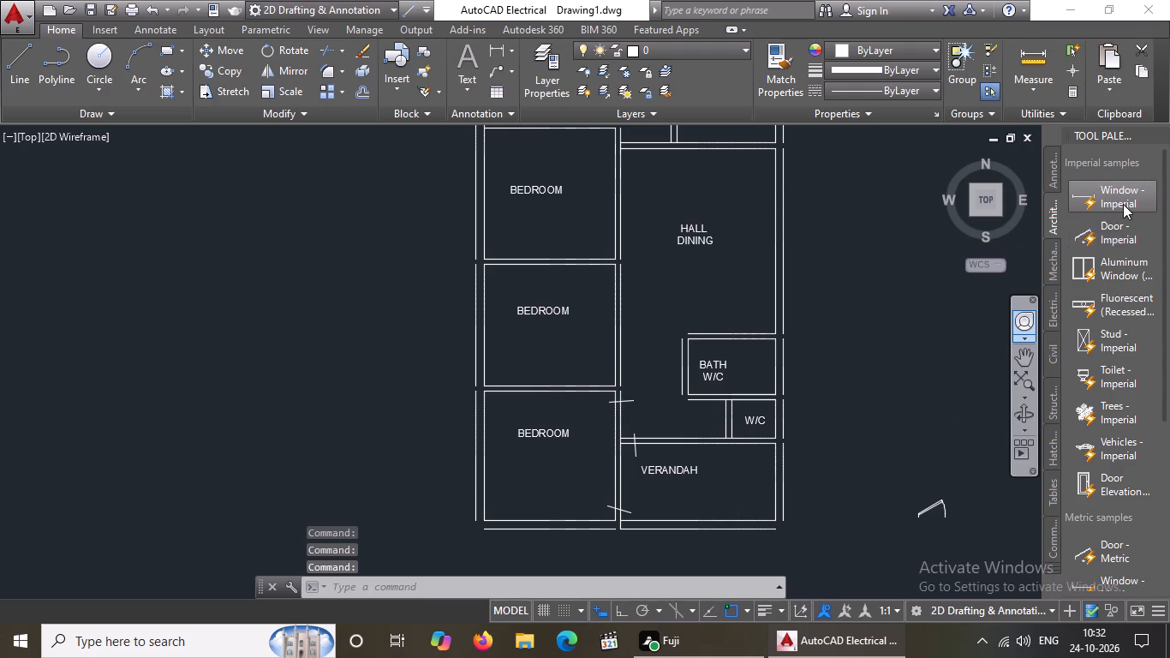
{"action": "scroll", "coordinate": [1090, 274], "scroll_direction": "up", "scroll_amount": 7}
{"action": "left_click_drag", "start_coordinate": [1104, 230], "coordinate": [916, 457]}
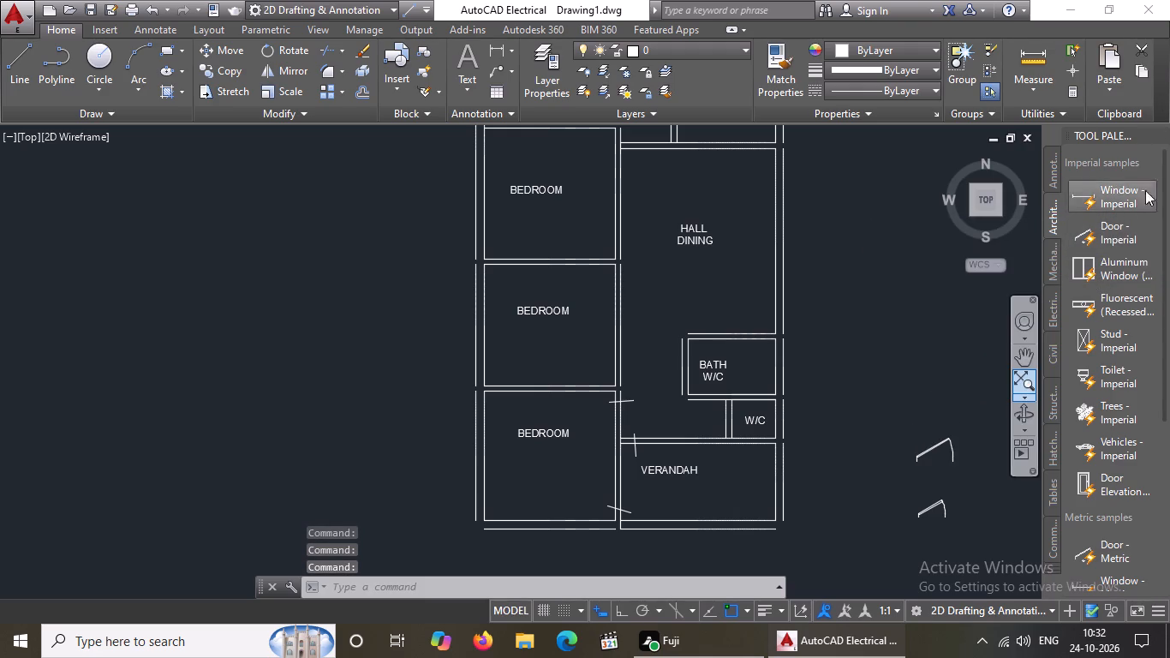
{"action": "left_click", "coordinate": [1159, 133]}
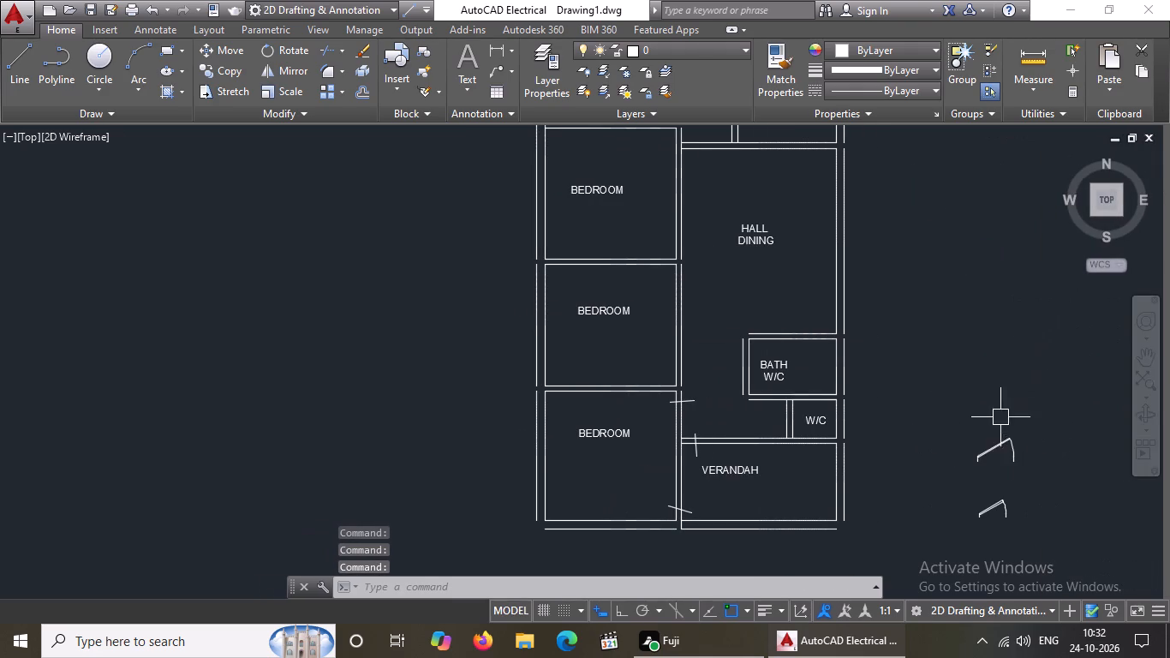
Set both inserted door blocks, the imperial and the metric one, to Open 90º and clear the selection.
{"action": "left_click", "coordinate": [990, 456]}
{"action": "left_click", "coordinate": [975, 437]}
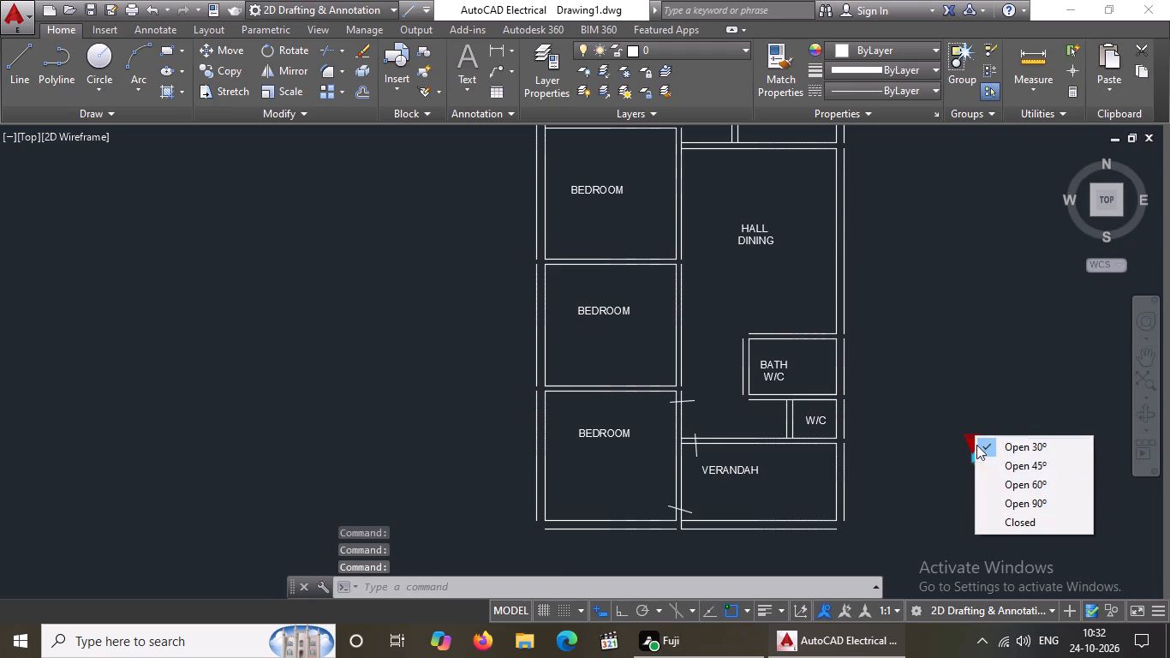
{"action": "left_click", "coordinate": [1027, 500]}
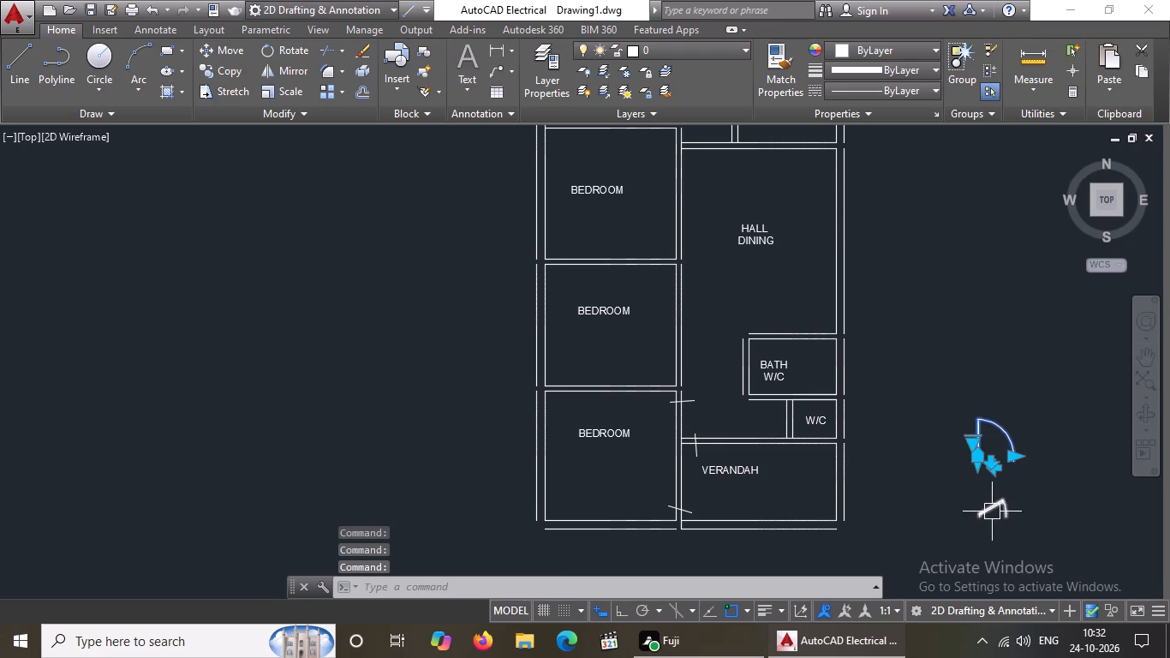
{"action": "left_click", "coordinate": [991, 511]}
{"action": "left_click", "coordinate": [971, 499]}
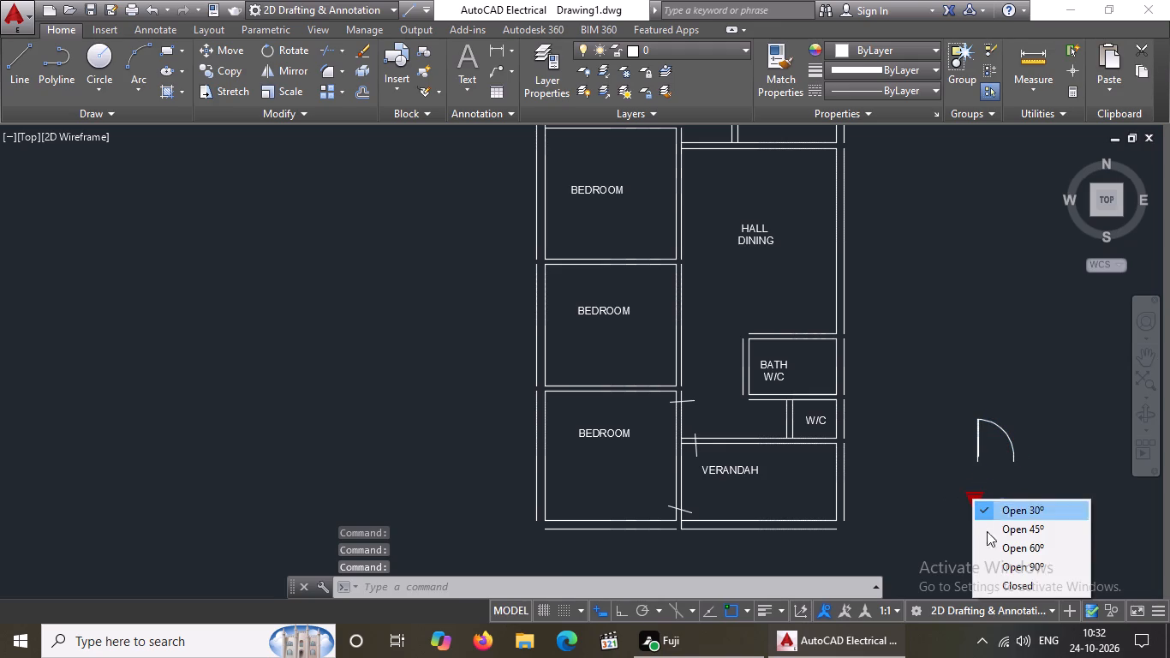
{"action": "left_click", "coordinate": [1010, 567]}
{"action": "scroll", "coordinate": [946, 535], "scroll_direction": "down", "scroll_amount": 2}
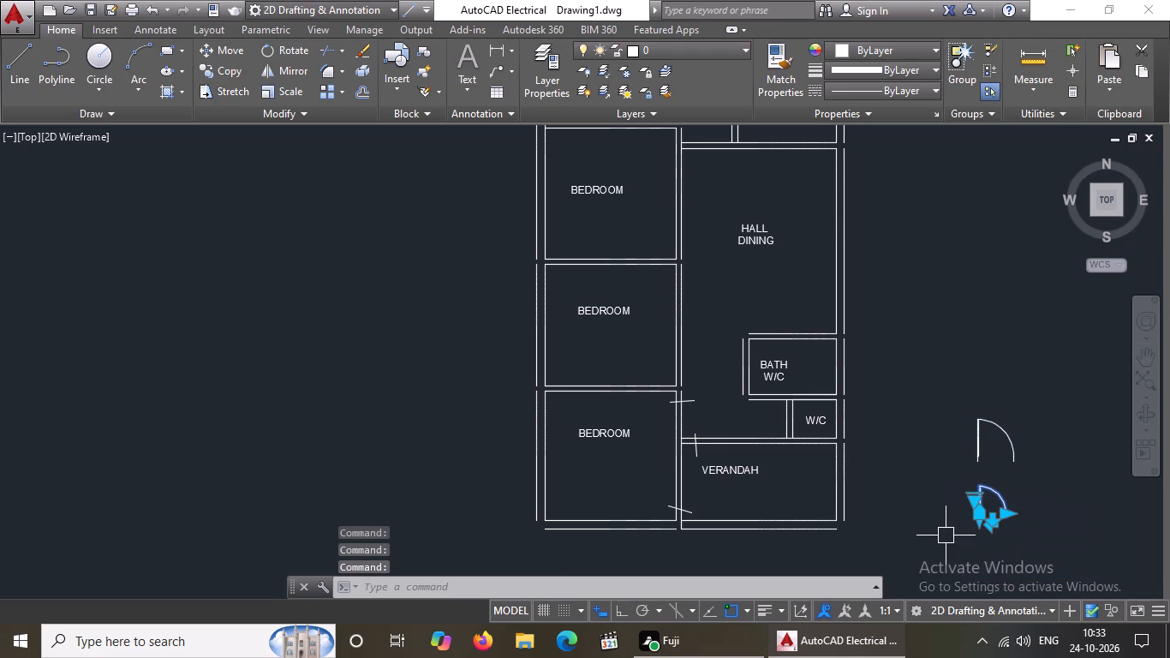
{"action": "scroll", "coordinate": [946, 535], "scroll_direction": "down", "scroll_amount": 3}
{"action": "middle_click", "coordinate": [1028, 539]}
{"action": "scroll", "coordinate": [1028, 539], "scroll_direction": "up", "scroll_amount": 1}
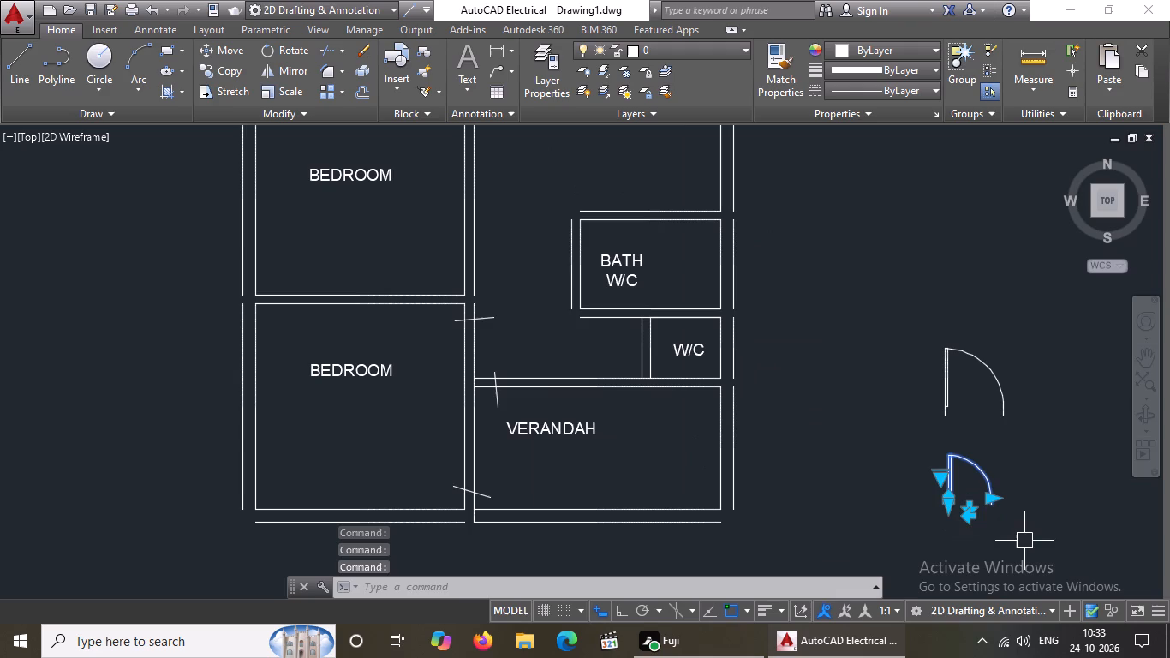
{"action": "key", "text": "Escape"}
{"action": "key", "text": "Escape"}
{"action": "key", "text": "Escape"}
{"action": "key", "text": "Escape"}
{"action": "key", "text": "Escape"}
{"action": "key", "text": "Escape"}
{"action": "key", "text": "Escape"}
{"action": "key", "text": "Escape"}
{"action": "key", "text": "Escape"}
{"action": "key", "text": "Escape"}
{"action": "key", "text": "Escape"}
{"action": "key", "text": "Escape"}
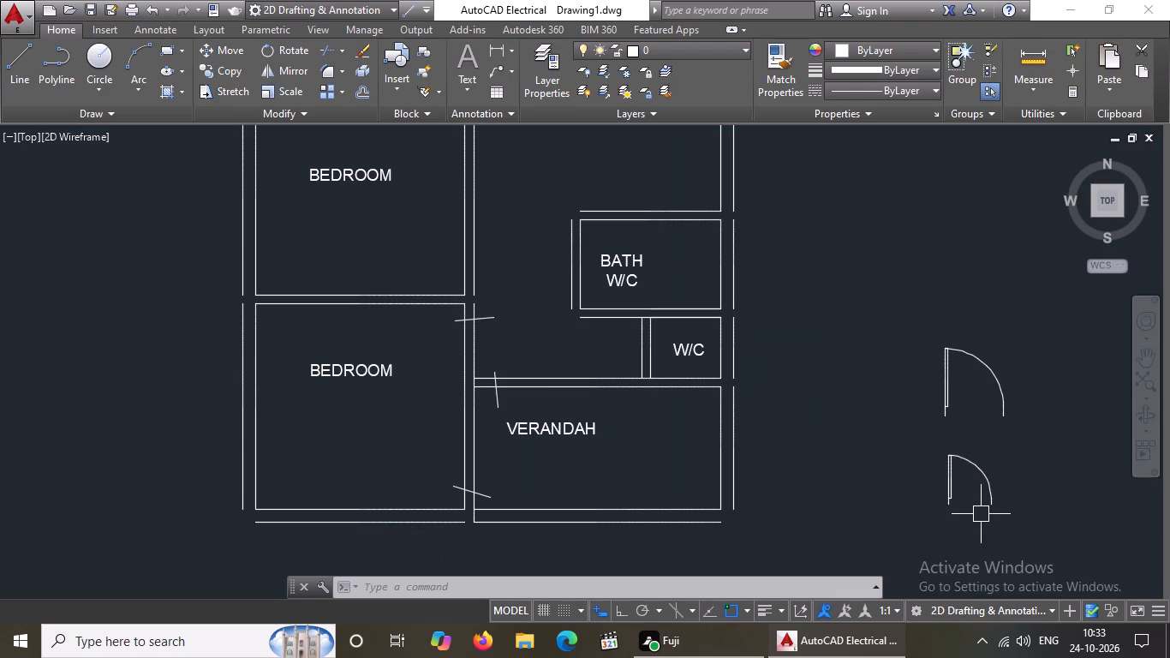
Move the smaller door block about 11'-11" toward the plan, just outside the verandah's east wall.
{"action": "left_click", "coordinate": [945, 498]}
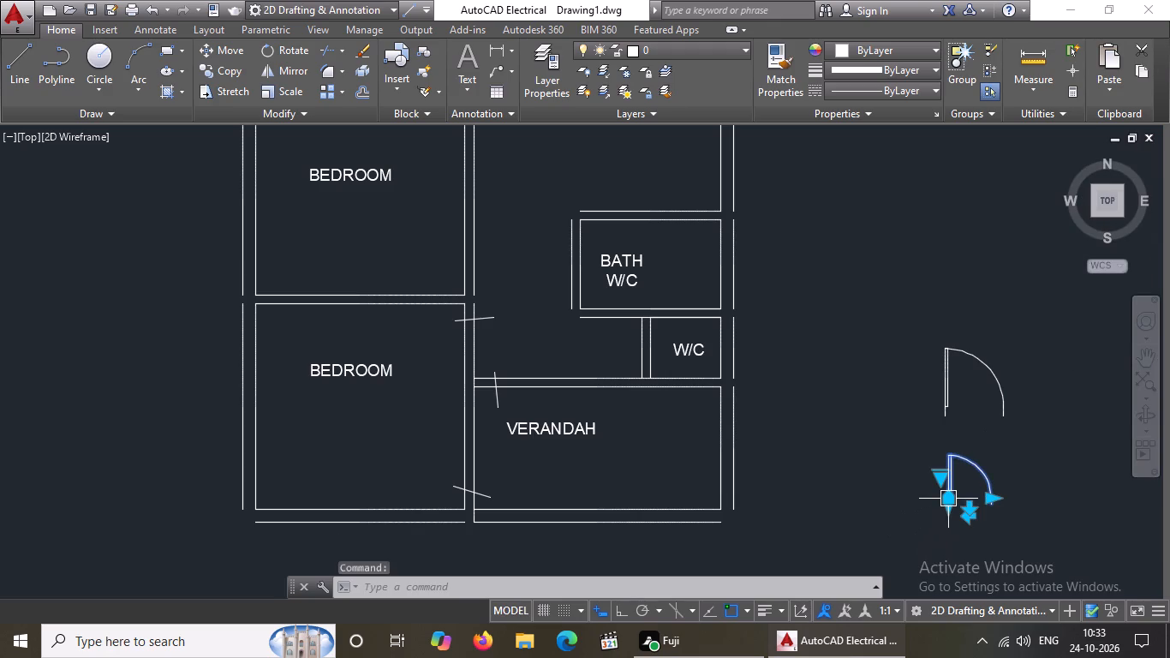
{"action": "left_click", "coordinate": [218, 52]}
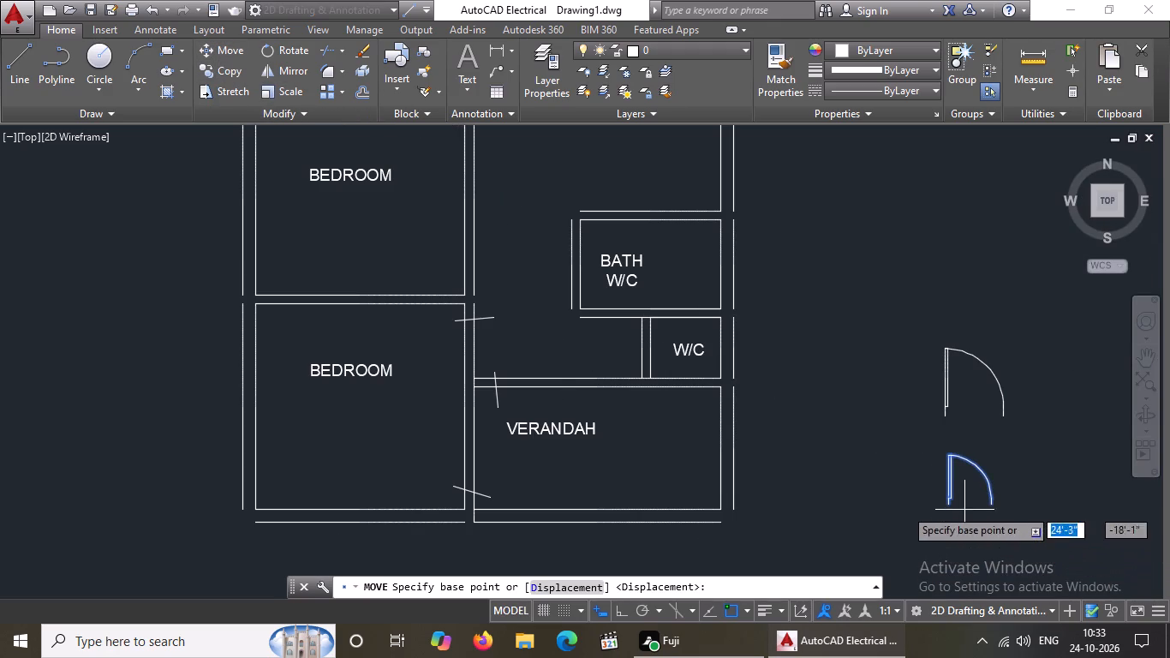
{"action": "left_click", "coordinate": [965, 491]}
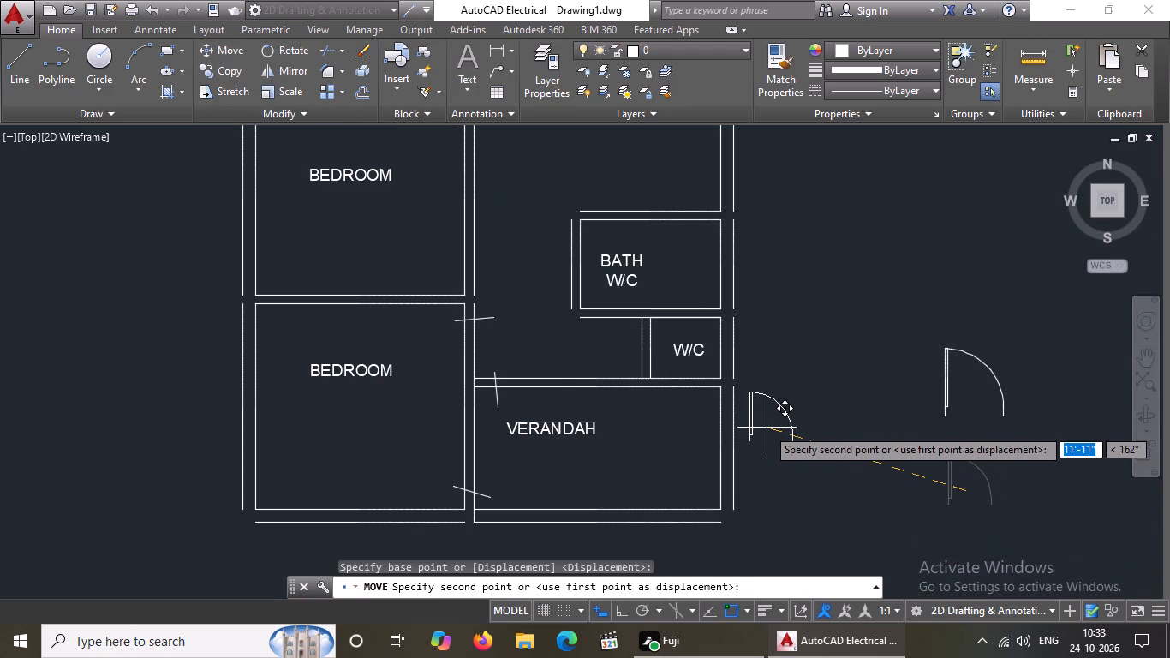
{"action": "left_click", "coordinate": [767, 428]}
Move the larger door block closer to the plan, east of the W/C and northeast of the smaller door block.
{"action": "left_click", "coordinate": [941, 393]}
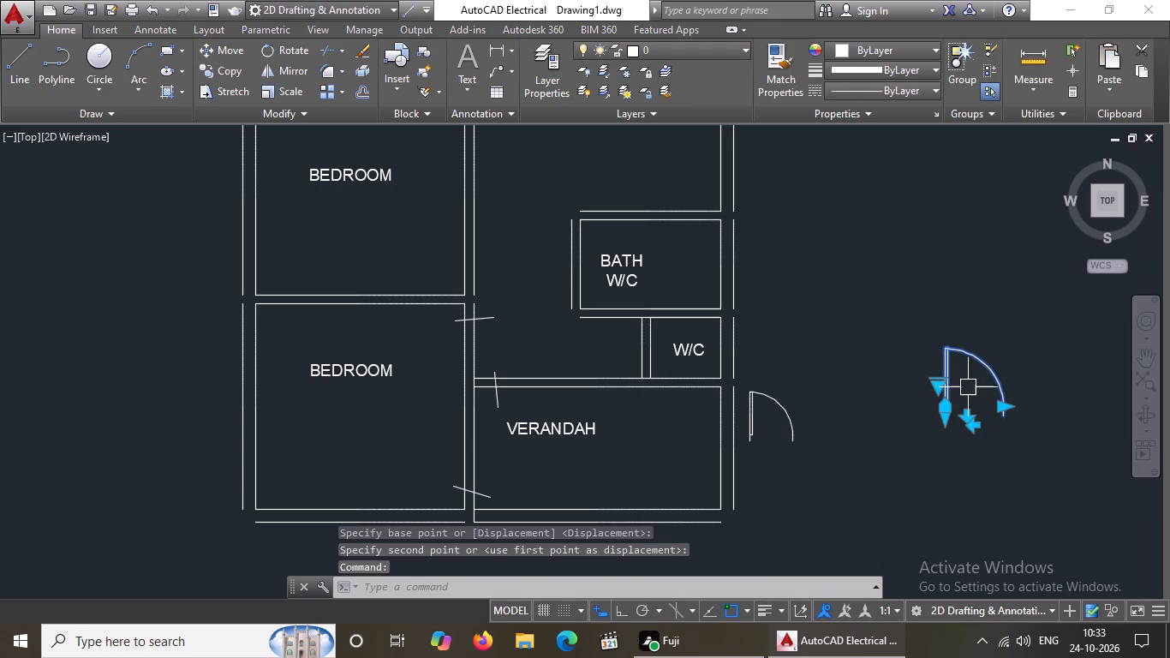
{"action": "left_click_drag", "start_coordinate": [223, 51], "coordinate": [266, 76]}
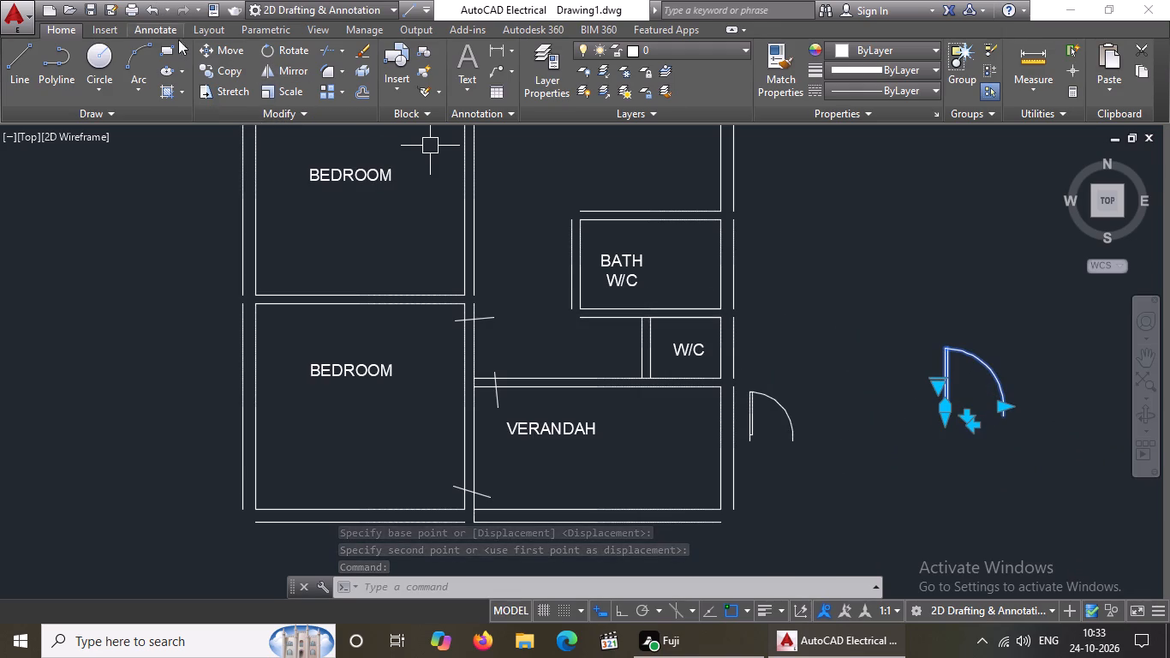
{"action": "left_click", "coordinate": [209, 52]}
{"action": "left_click", "coordinate": [973, 404]}
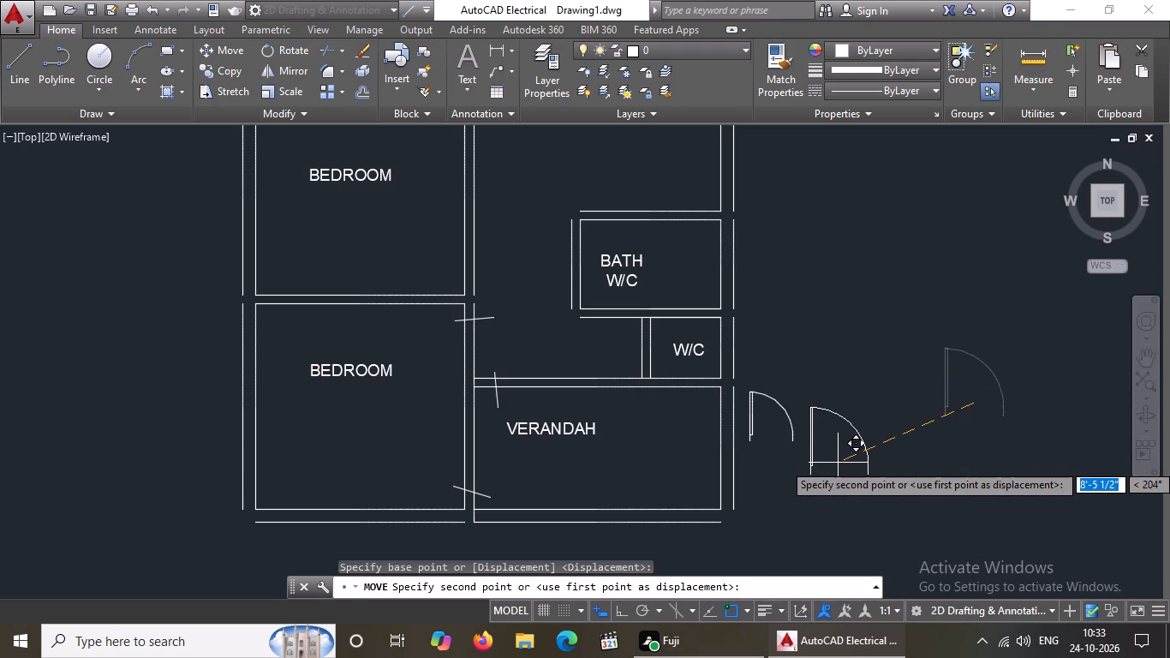
{"action": "left_click", "coordinate": [835, 374]}
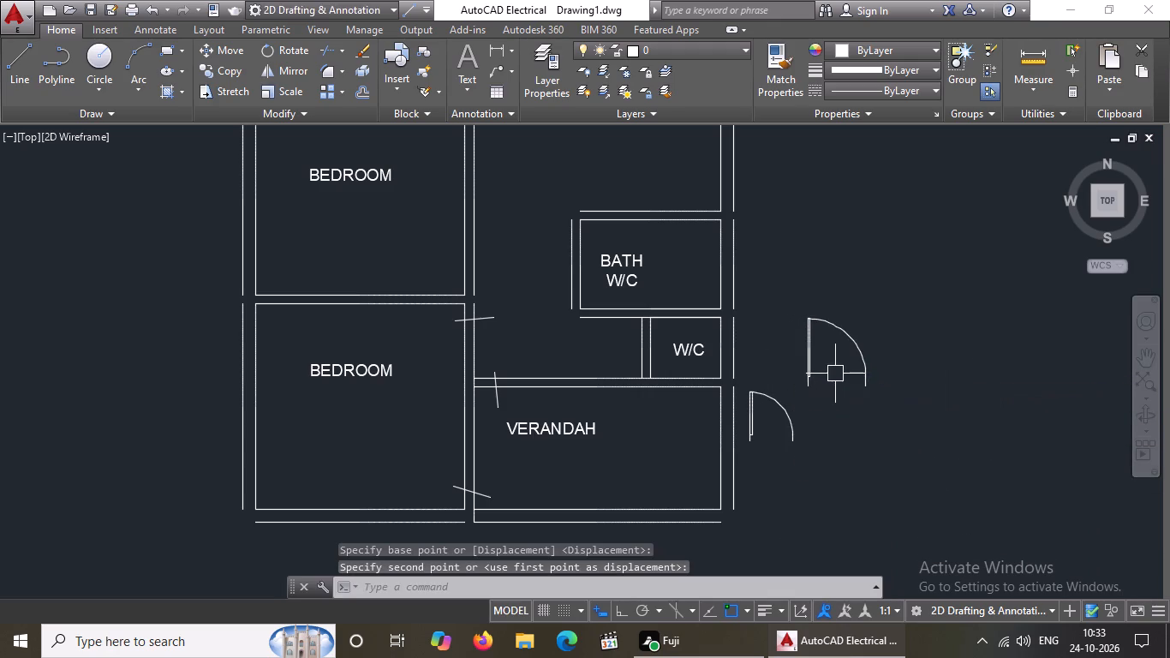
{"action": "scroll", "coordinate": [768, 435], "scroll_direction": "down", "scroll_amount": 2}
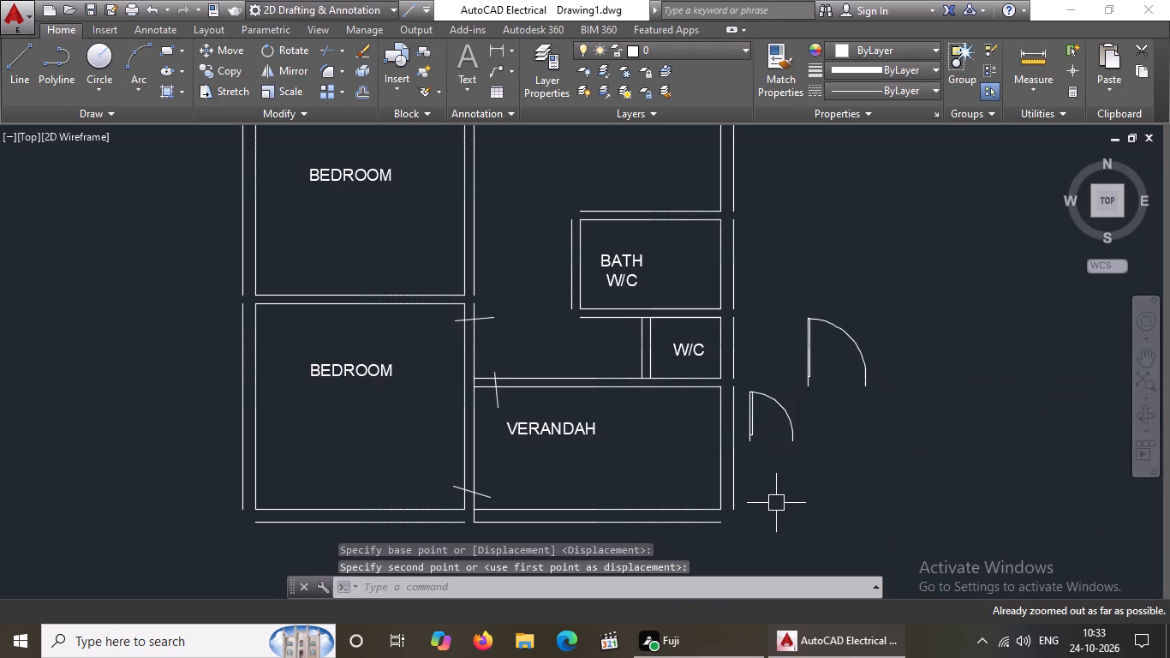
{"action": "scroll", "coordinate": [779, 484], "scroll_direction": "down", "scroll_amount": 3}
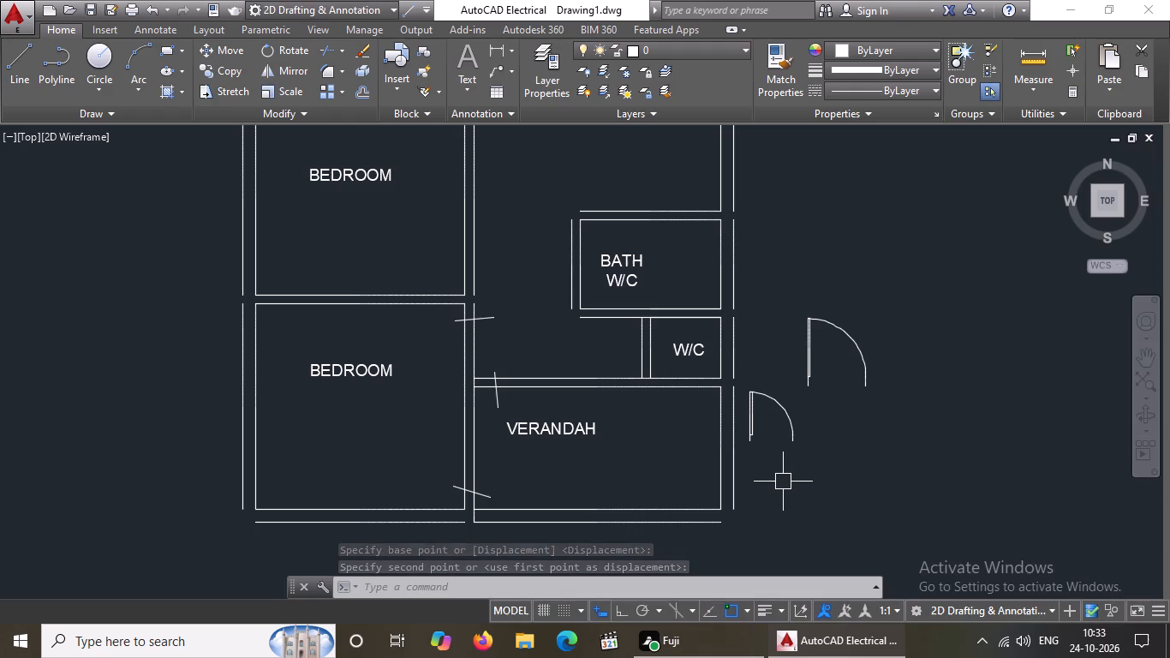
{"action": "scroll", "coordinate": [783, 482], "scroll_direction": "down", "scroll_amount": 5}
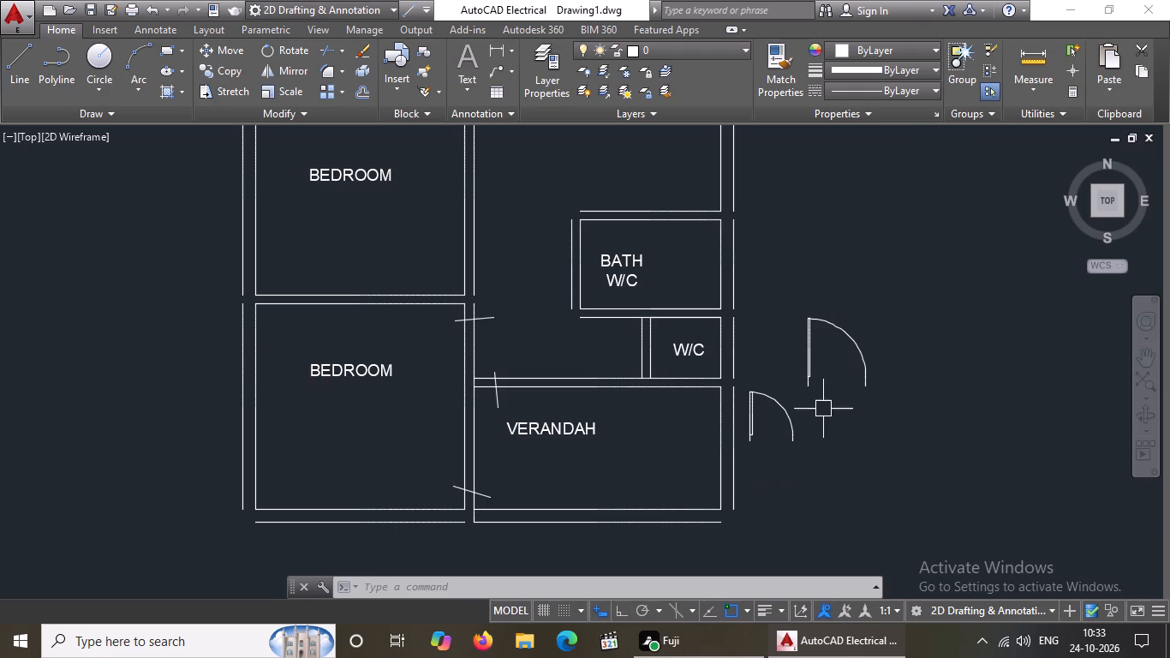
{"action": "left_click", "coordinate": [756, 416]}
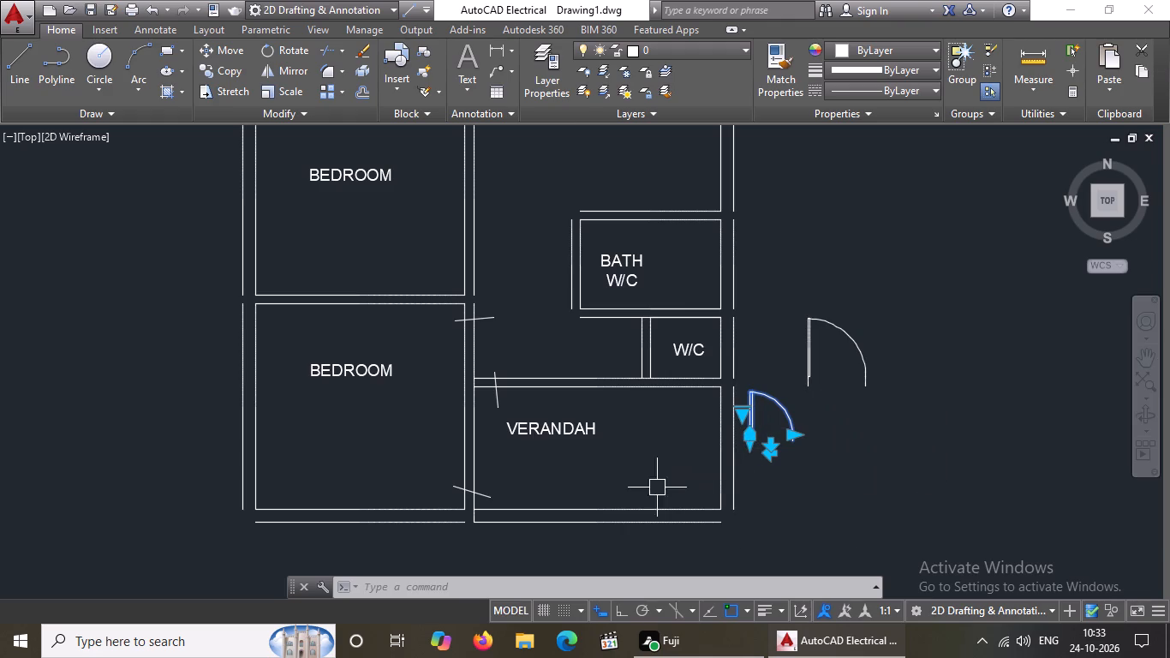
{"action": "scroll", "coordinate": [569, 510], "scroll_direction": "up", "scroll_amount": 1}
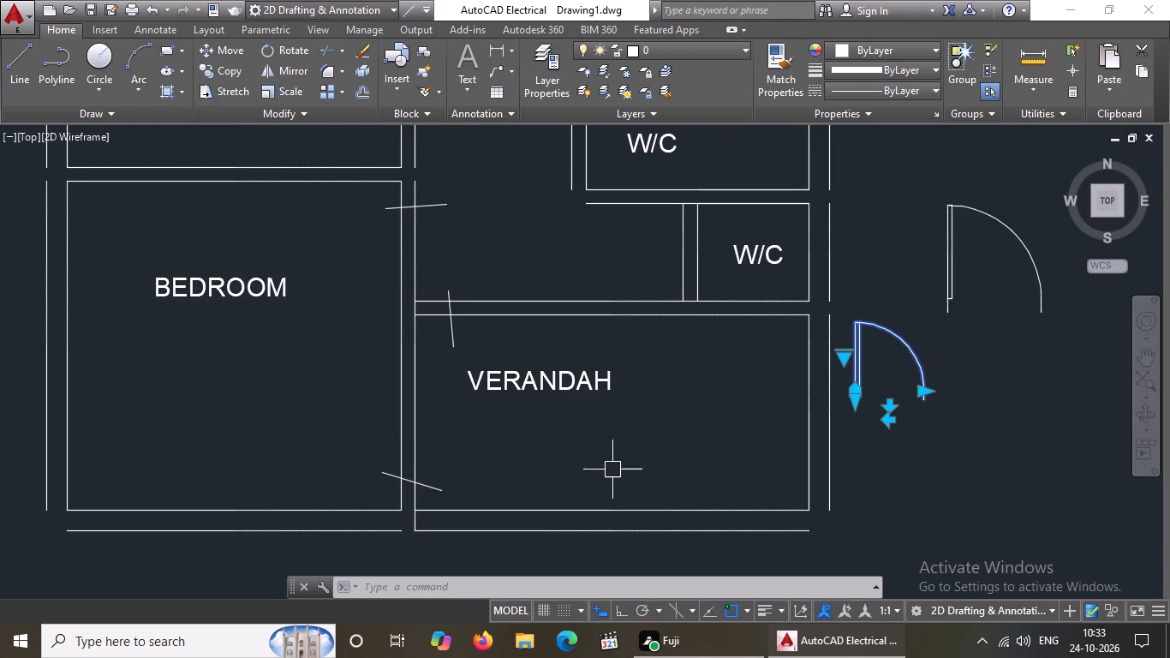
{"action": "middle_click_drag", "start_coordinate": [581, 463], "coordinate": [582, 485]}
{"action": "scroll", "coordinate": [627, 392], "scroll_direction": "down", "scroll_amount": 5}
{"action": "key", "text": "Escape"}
Draw a line from the staircase's inner northwest corner 4'1" east along the wall, and straight south to the room's south wall, in Ortho mode.
{"action": "type", "text": "Z A"}
{"action": "key", "text": "space"}
{"action": "scroll", "coordinate": [492, 289], "scroll_direction": "down", "scroll_amount": 1}
{"action": "middle_click_drag", "start_coordinate": [492, 289], "coordinate": [504, 352]}
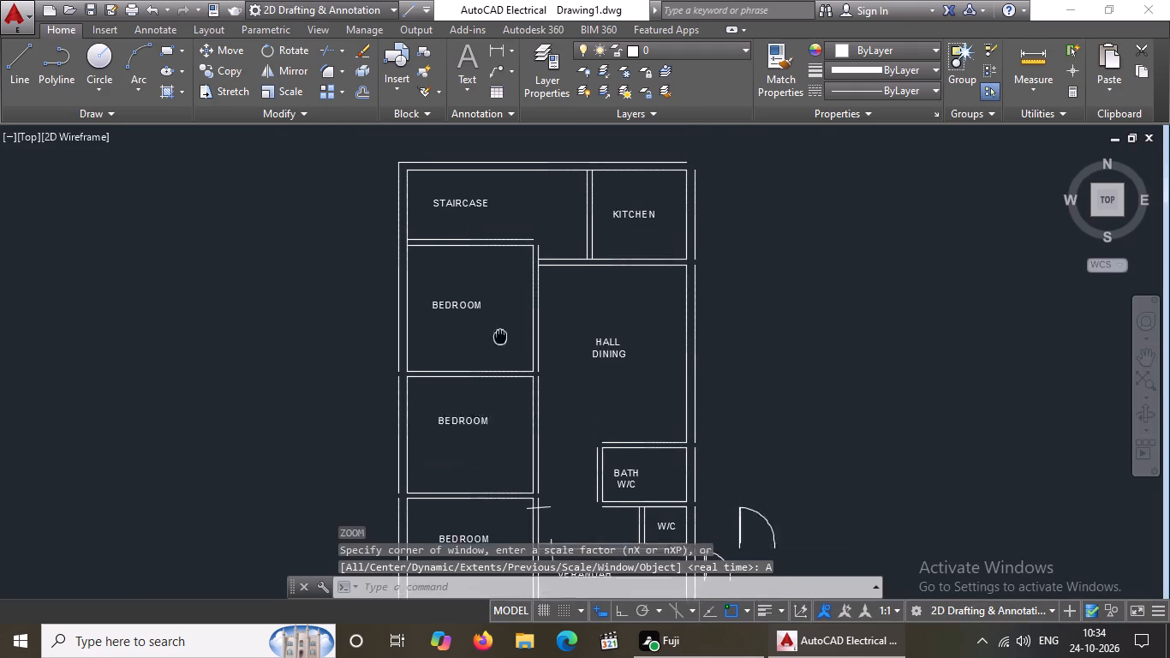
{"action": "middle_click_drag", "start_coordinate": [504, 352], "coordinate": [512, 399]}
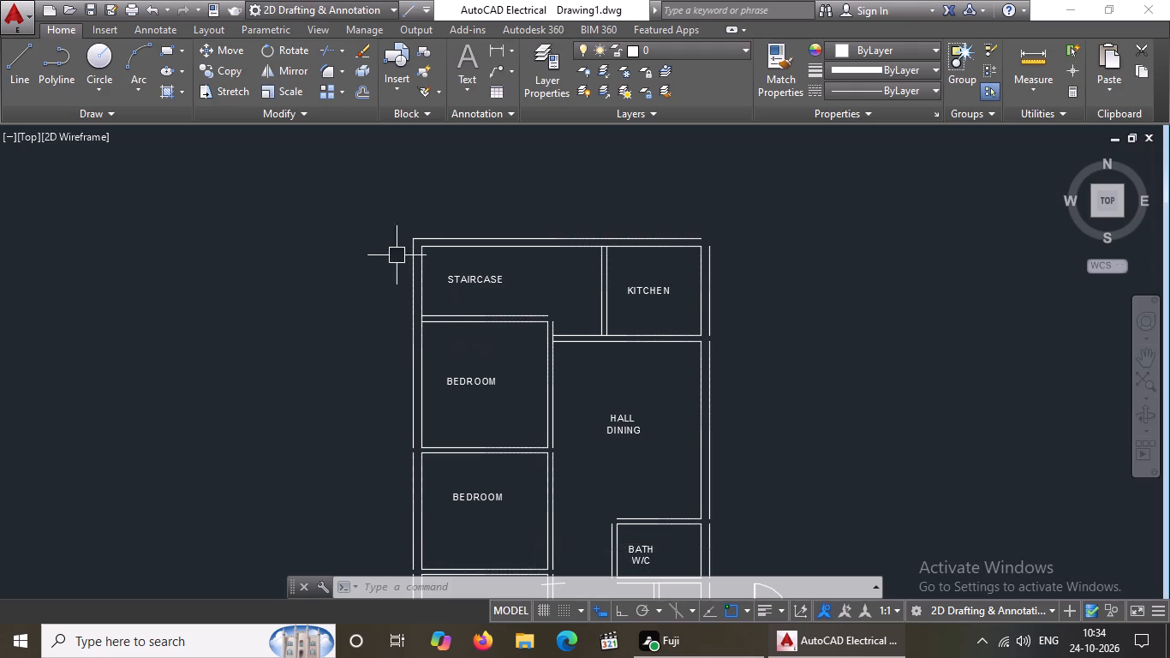
{"action": "left_click", "coordinate": [17, 62]}
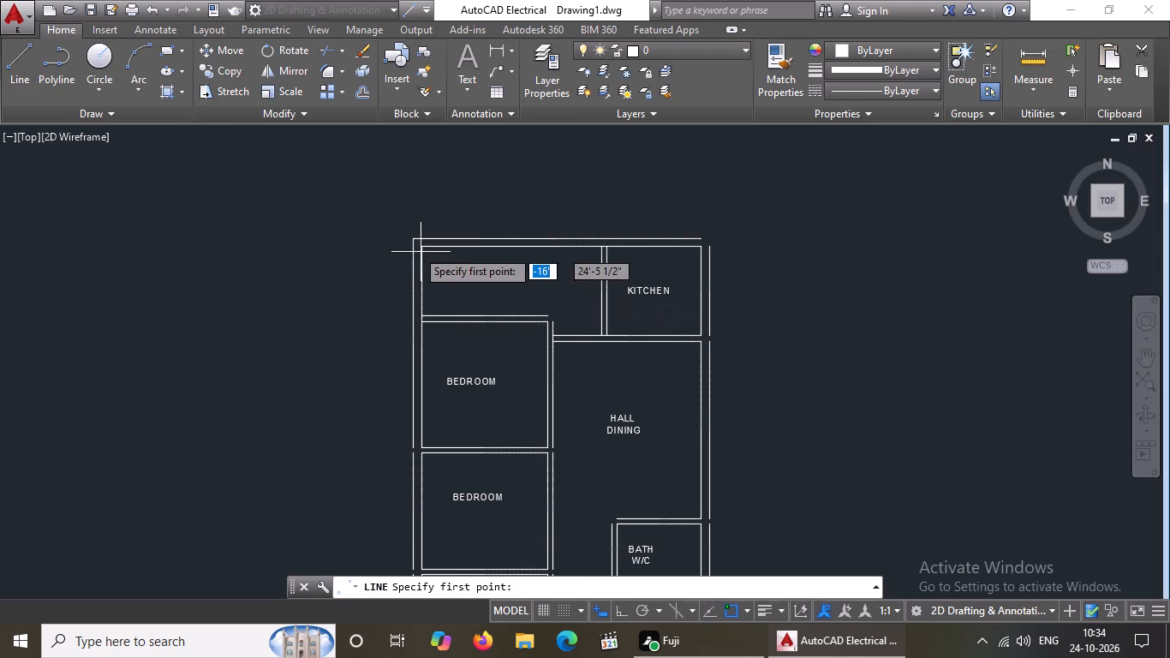
{"action": "left_click", "coordinate": [421, 247]}
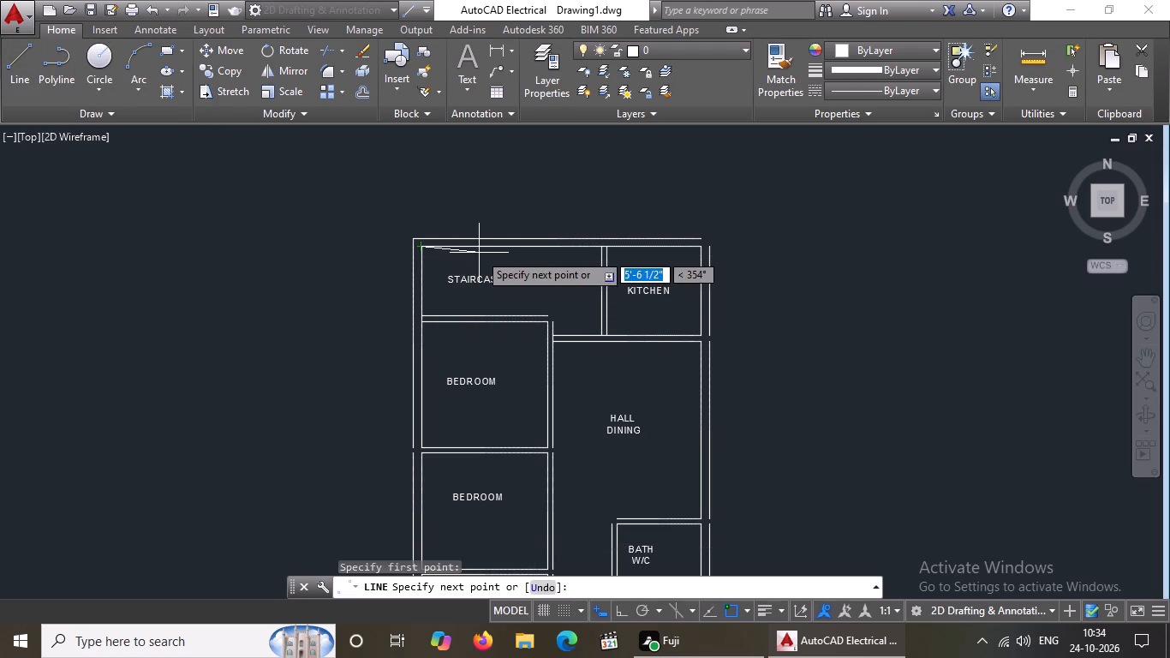
{"action": "left_click", "coordinate": [619, 609]}
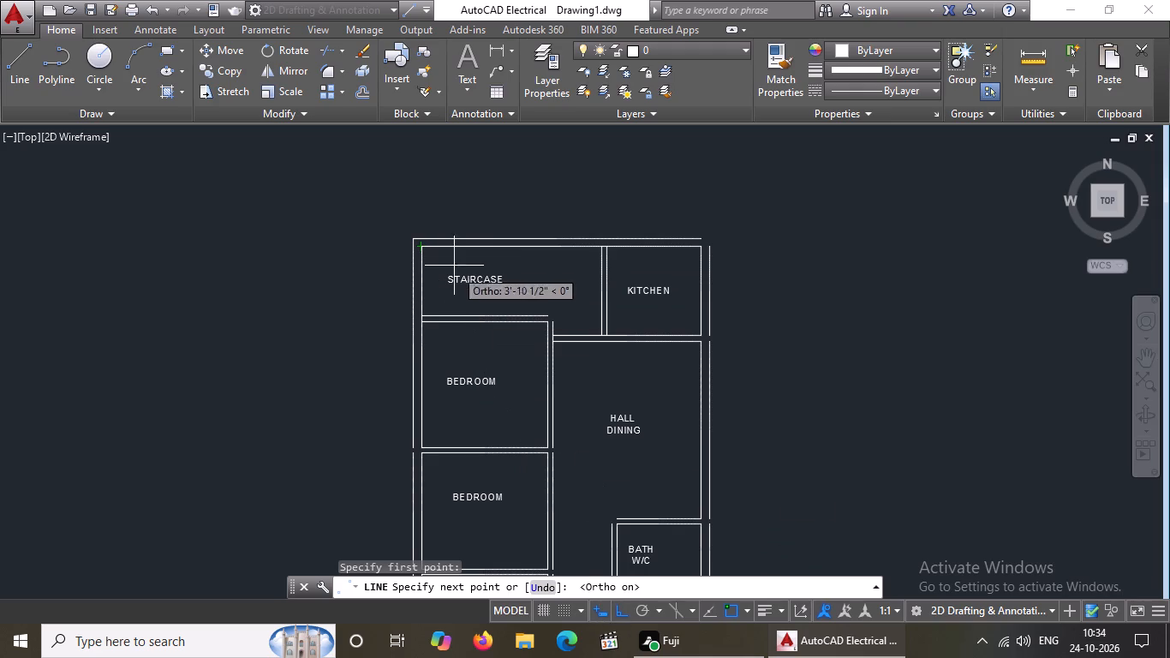
{"action": "type", "text": "4'1\""}
{"action": "key", "text": "Return"}
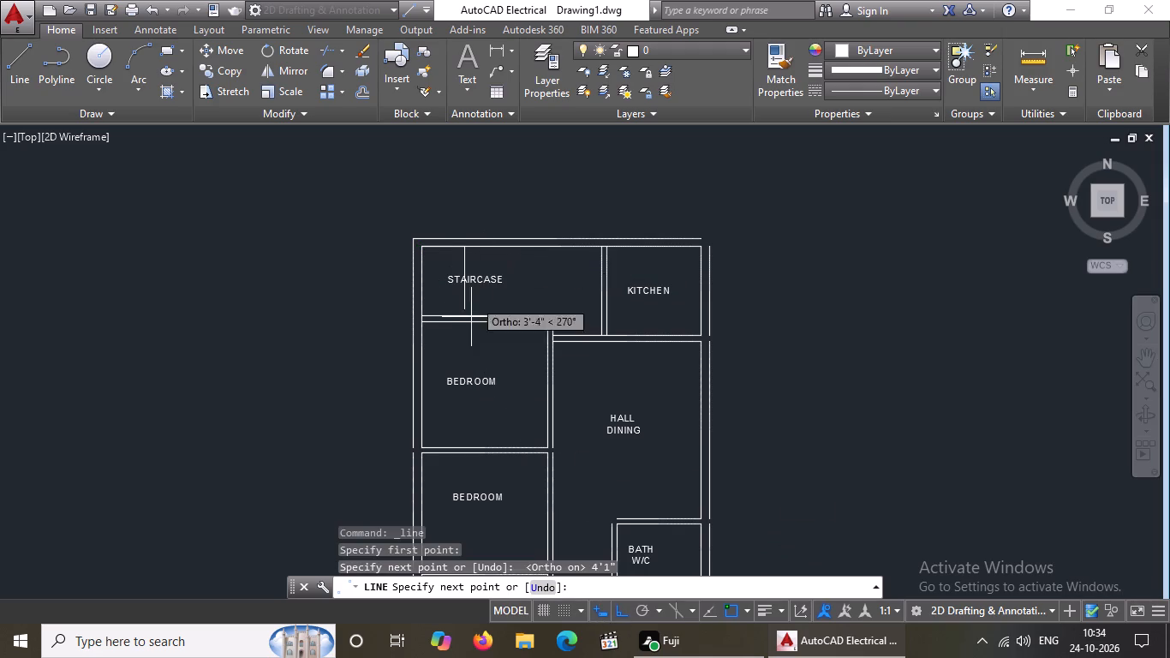
{"action": "scroll", "coordinate": [463, 315], "scroll_direction": "up", "scroll_amount": 3}
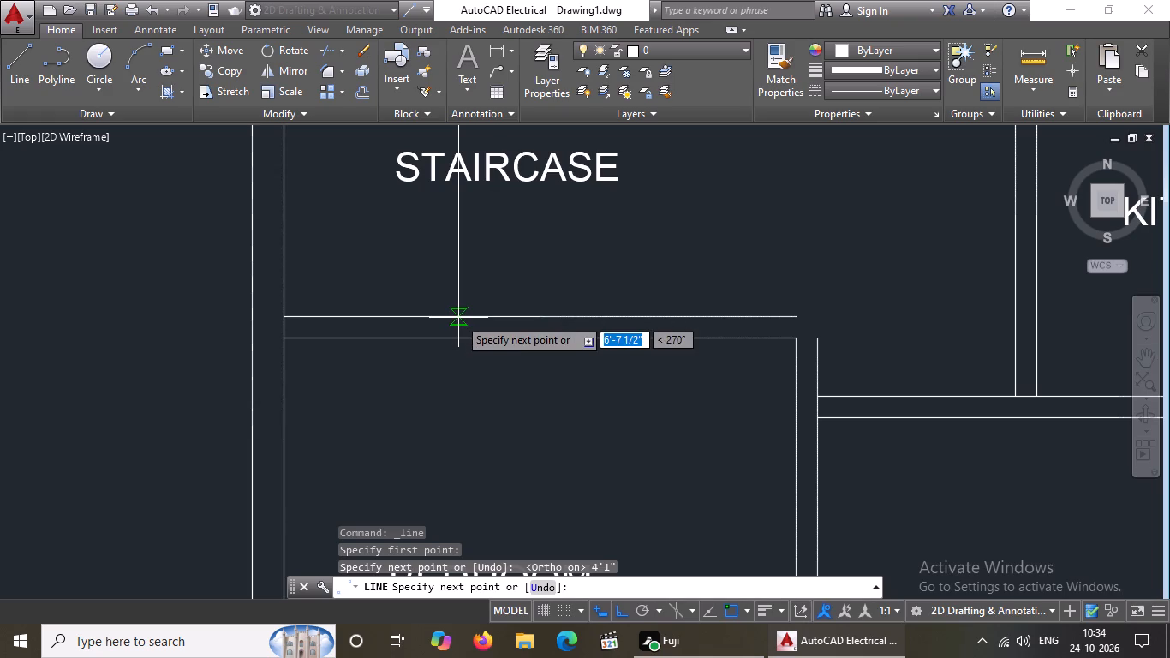
{"action": "left_click", "coordinate": [458, 314]}
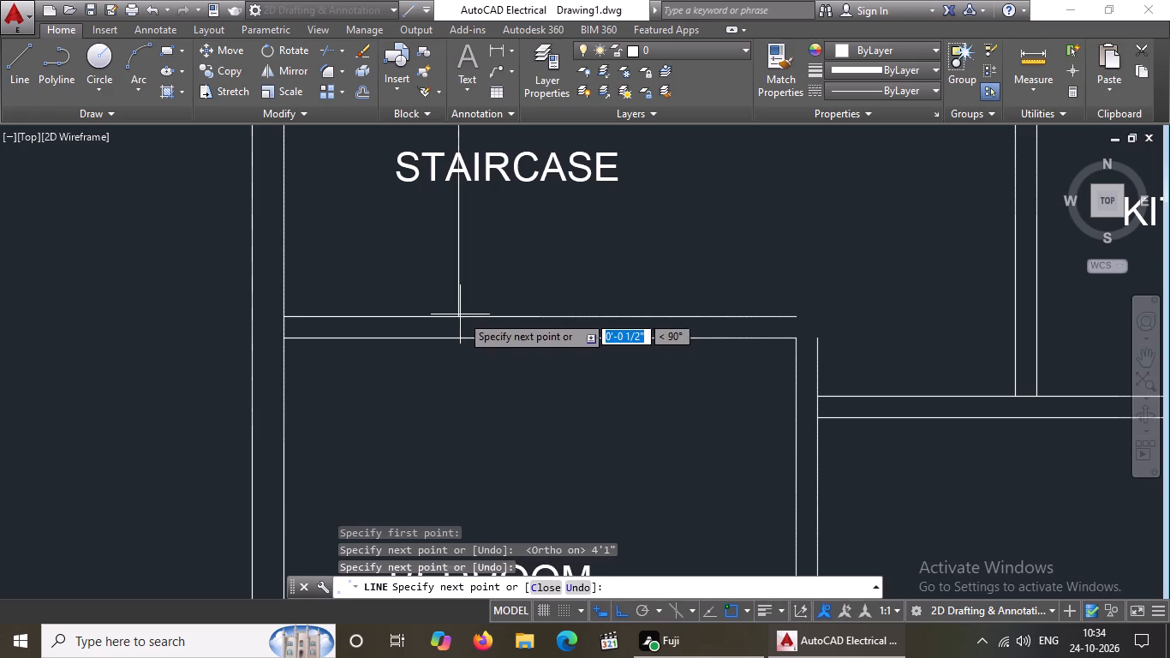
{"action": "scroll", "coordinate": [466, 315], "scroll_direction": "down", "scroll_amount": 4}
{"action": "key", "text": "Escape"}
Shift the STAIRCASE label east, clear of the new partition line.
{"action": "left_click", "coordinate": [487, 287]}
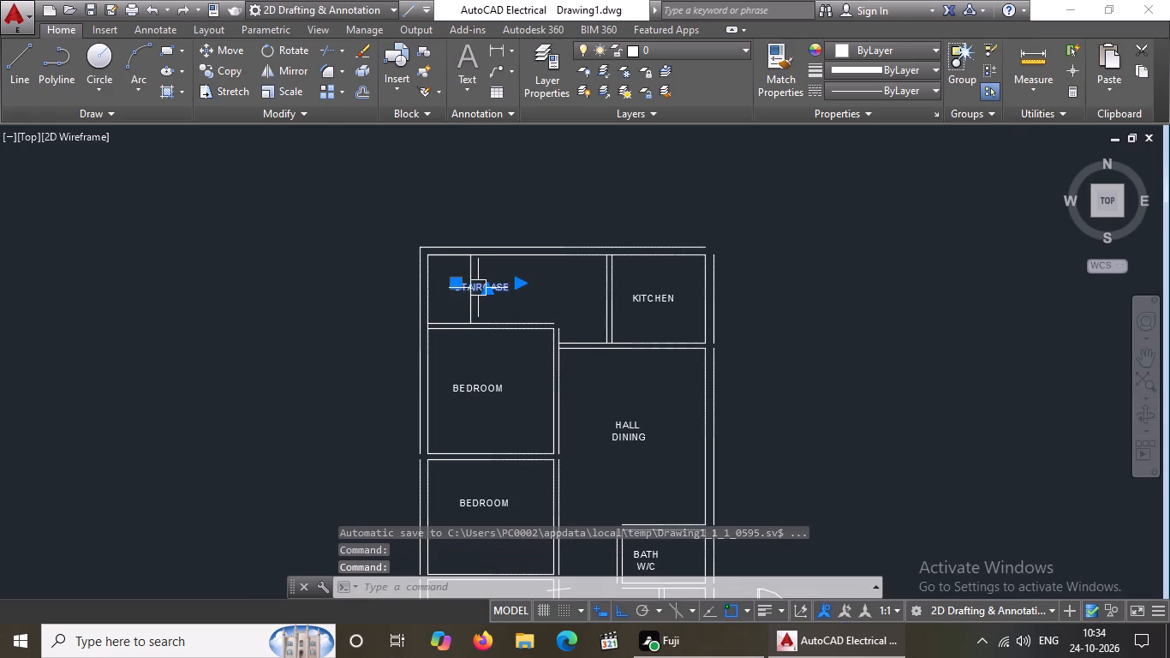
{"action": "left_click_drag", "start_coordinate": [451, 282], "coordinate": [469, 286]}
{"action": "left_click", "coordinate": [498, 291]}
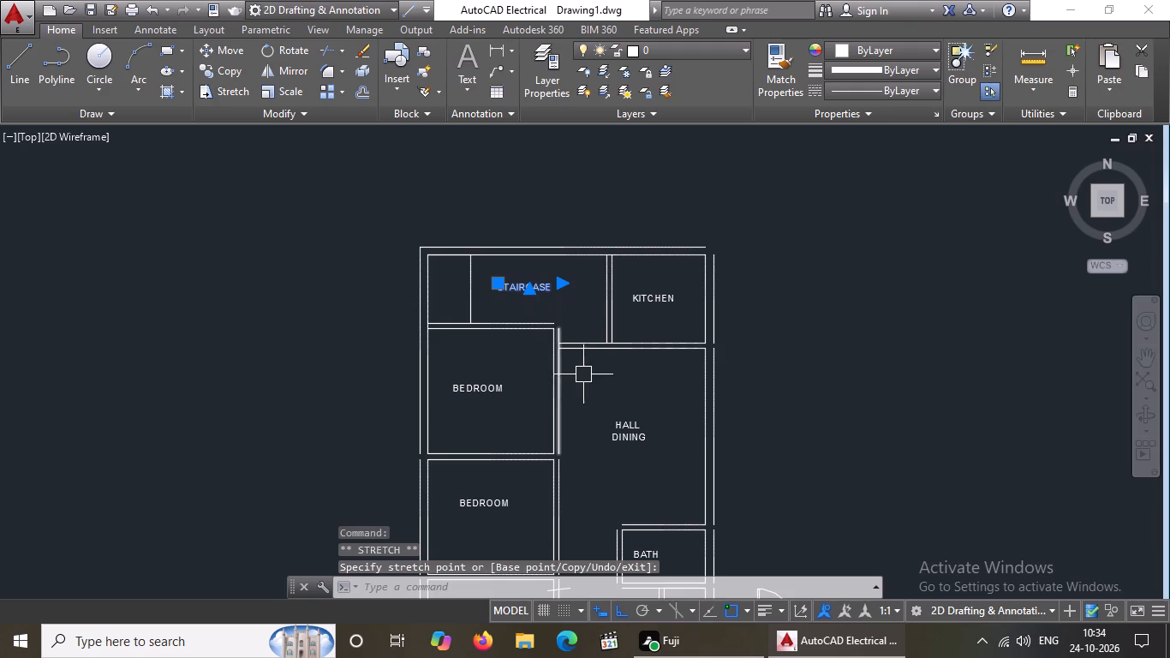
Copy the BATH W/C label into the small room west of the staircase, with Ortho off.
{"action": "middle_click_drag", "start_coordinate": [642, 434], "coordinate": [641, 402]}
{"action": "left_click", "coordinate": [648, 534]}
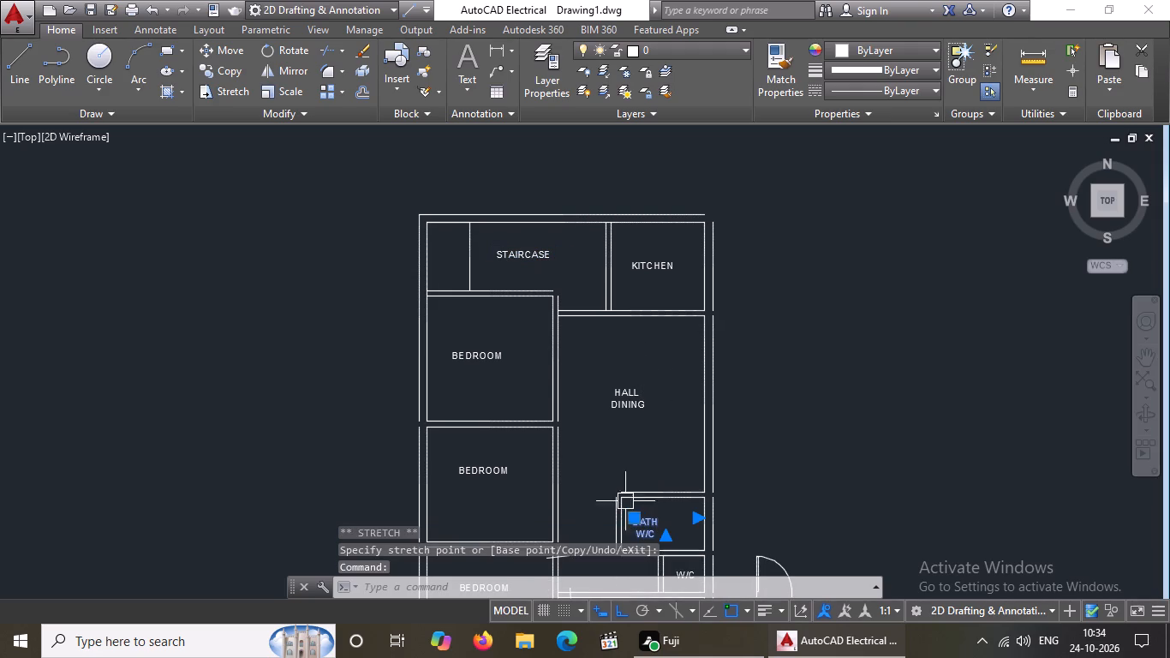
{"action": "left_click", "coordinate": [227, 73]}
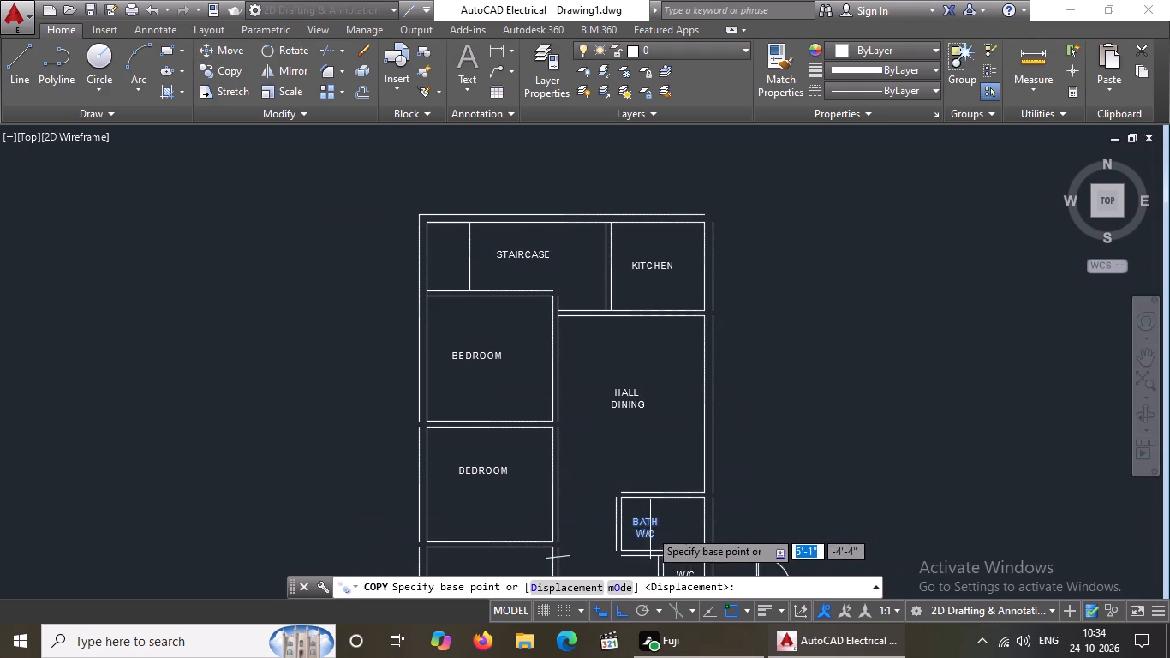
{"action": "left_click", "coordinate": [647, 532]}
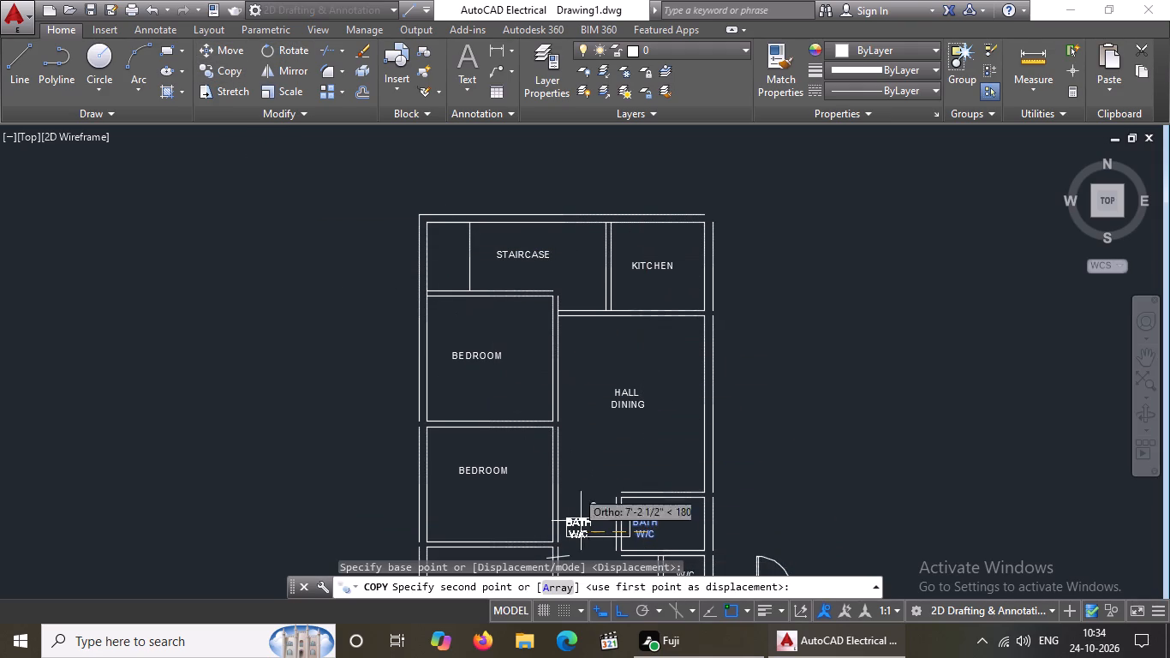
{"action": "left_click_drag", "start_coordinate": [618, 605], "coordinate": [612, 584]}
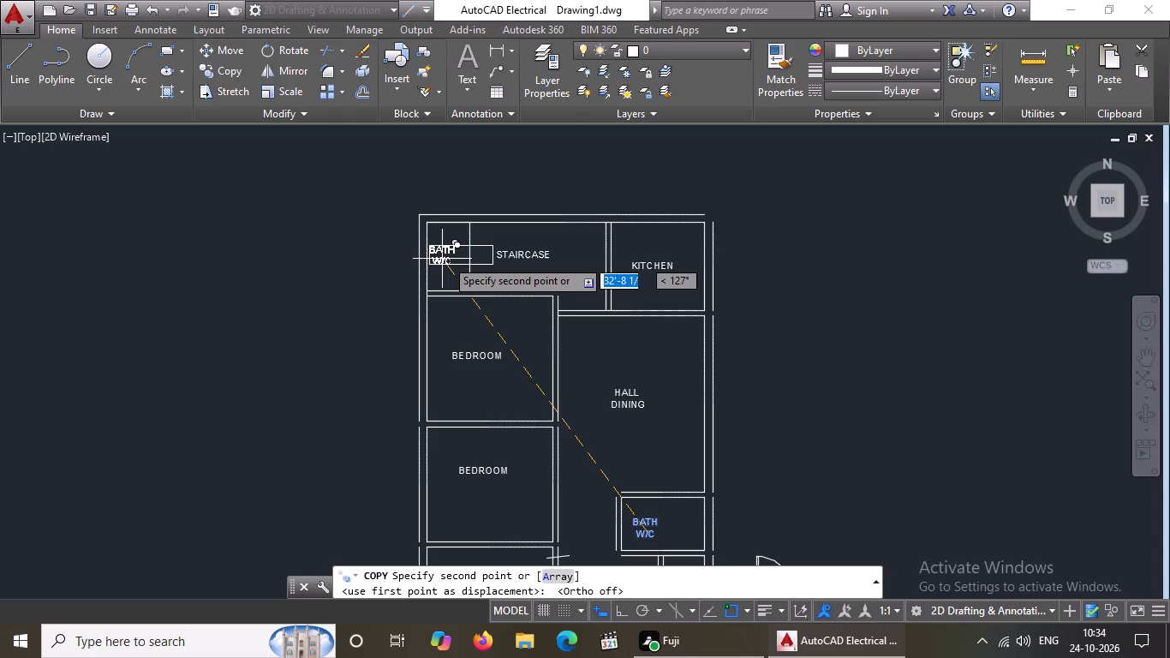
{"action": "left_click", "coordinate": [448, 257]}
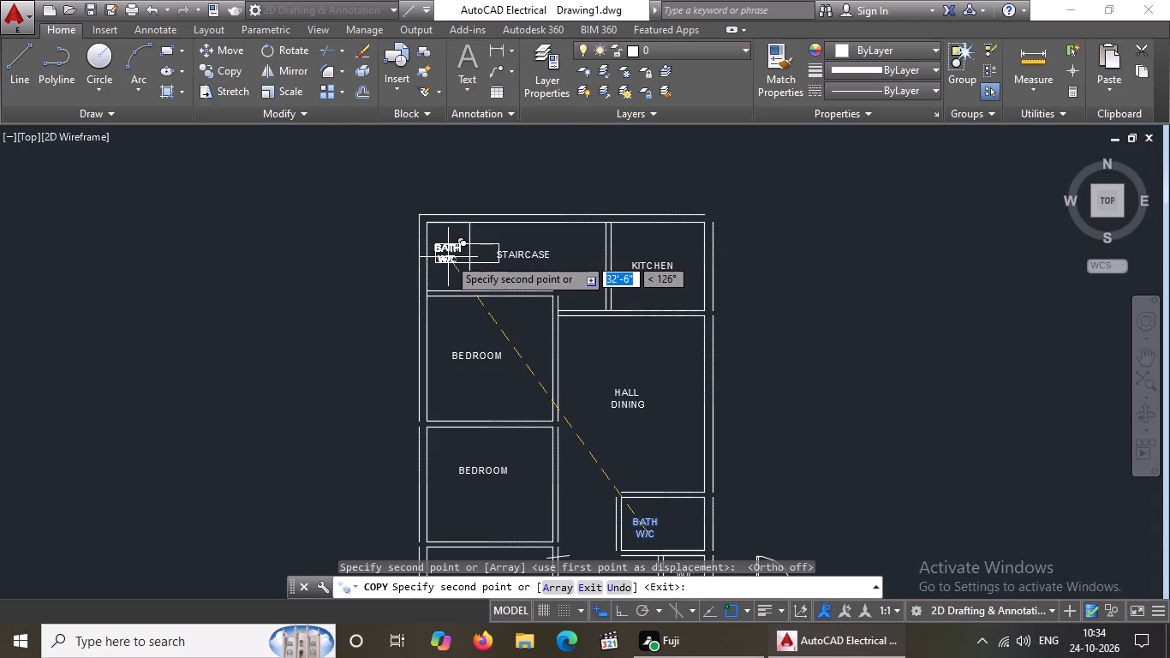
{"action": "key", "text": "Escape"}
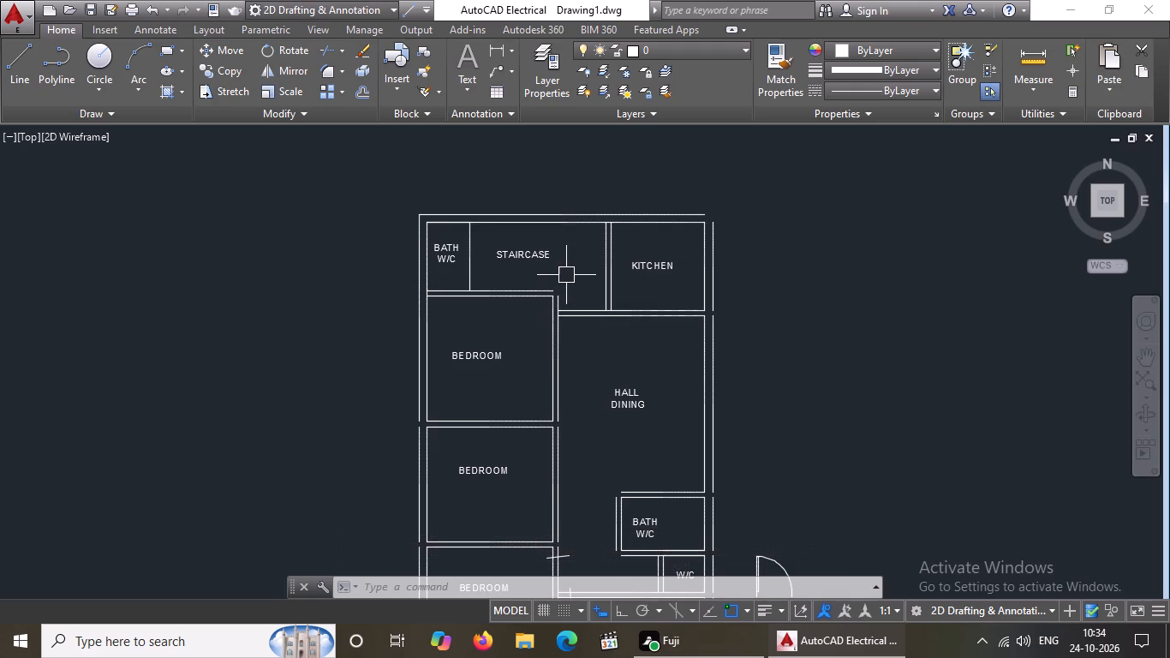
Look over the whole floor plan, including its room divisions, labels and the two door blocks.
{"action": "scroll", "coordinate": [569, 274], "scroll_direction": "down", "scroll_amount": 5}
{"action": "scroll", "coordinate": [568, 356], "scroll_direction": "up", "scroll_amount": 2}
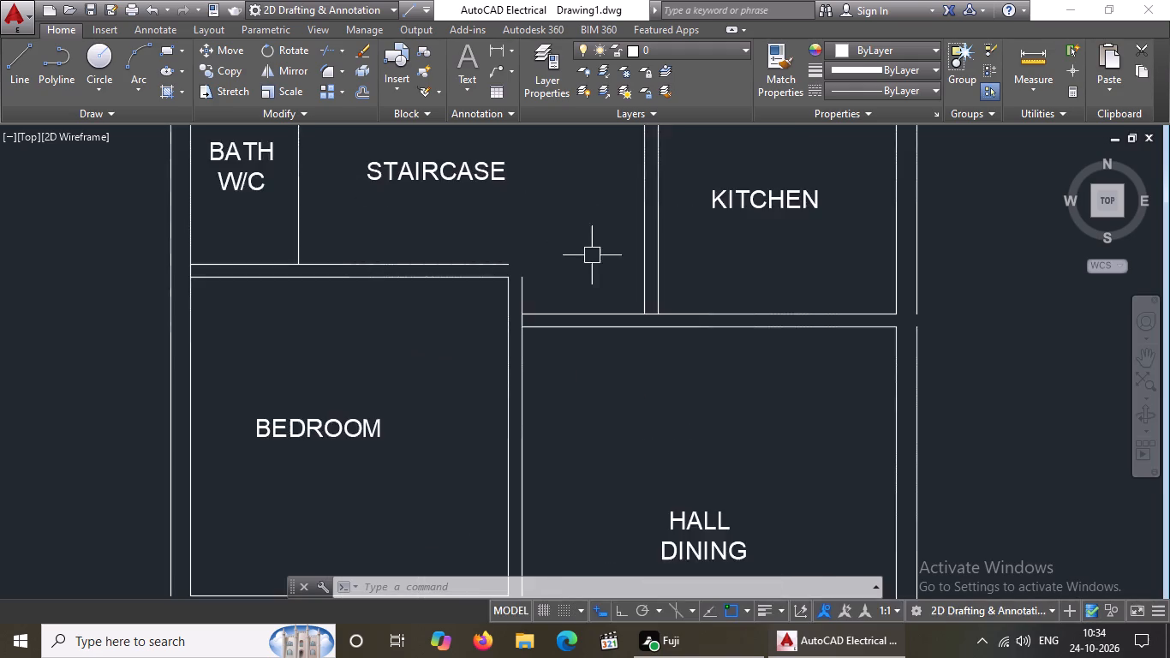
{"action": "scroll", "coordinate": [600, 266], "scroll_direction": "down", "scroll_amount": 20}
{"action": "scroll", "coordinate": [635, 330], "scroll_direction": "down", "scroll_amount": 3}
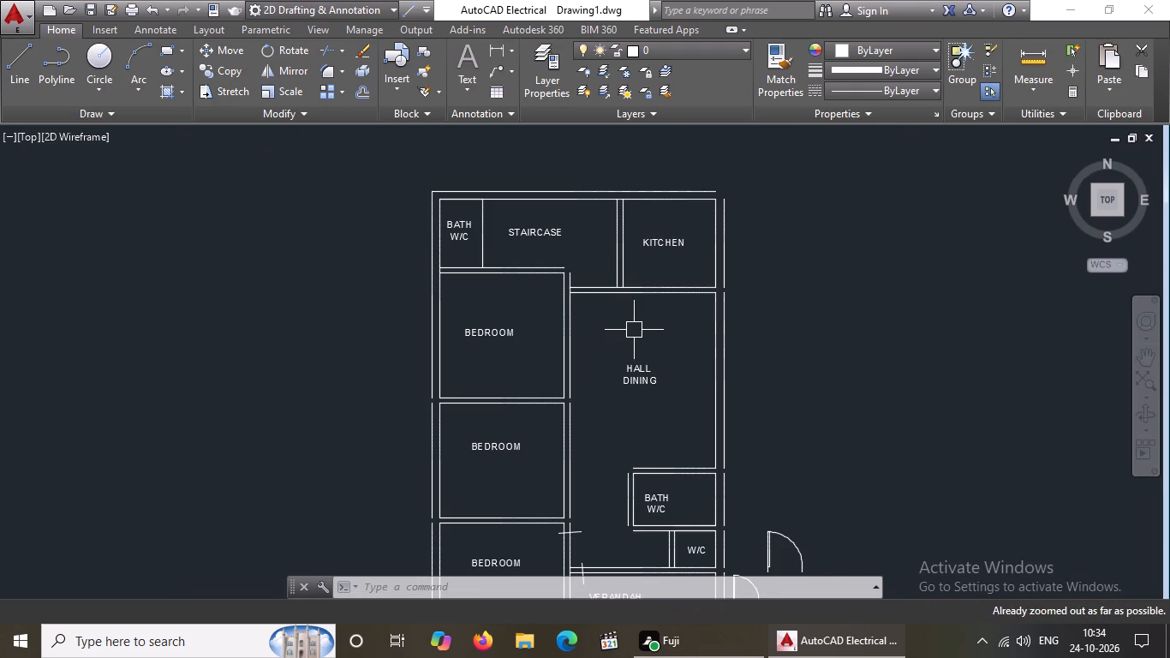
{"action": "key", "text": "Escape"}
{"action": "key", "text": "Escape"}
{"action": "type", "text": "Z"}
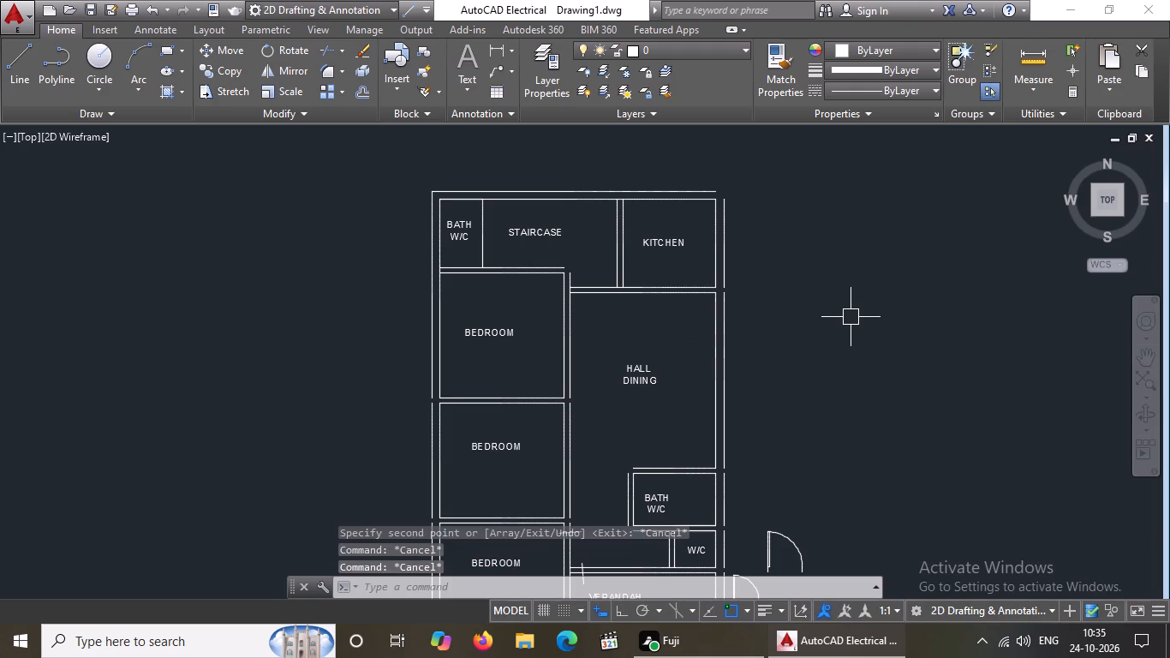
{"action": "key", "text": "space"}
{"action": "type", "text": "A"}
{"action": "key", "text": "space"}
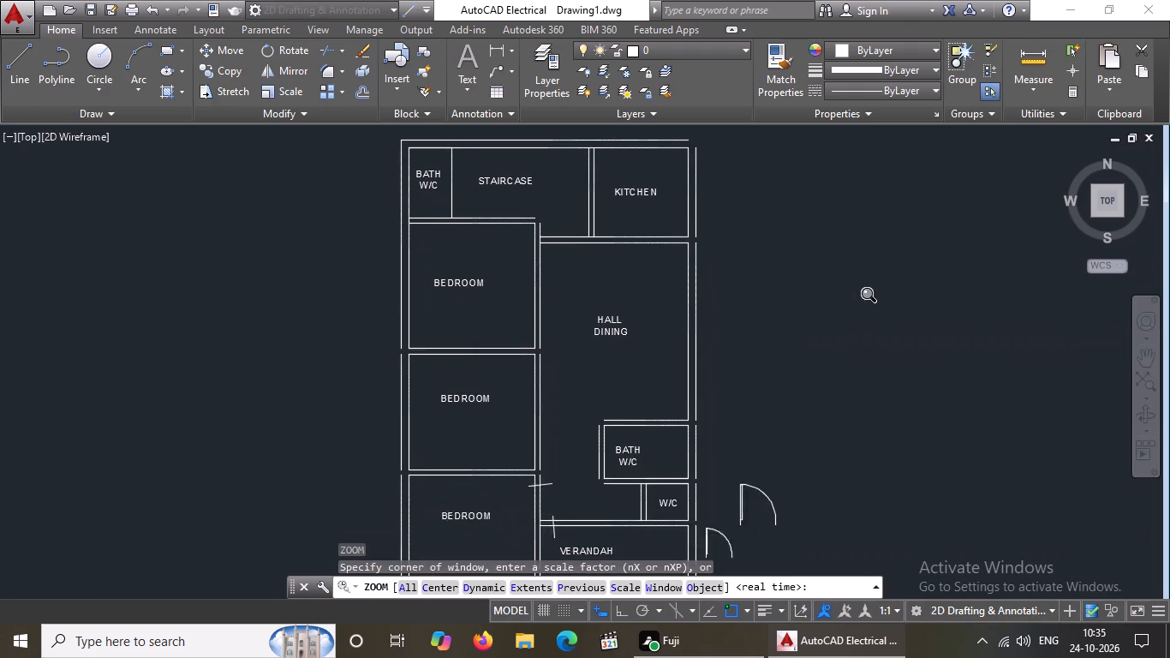
{"action": "scroll", "coordinate": [771, 315], "scroll_direction": "down", "scroll_amount": 11}
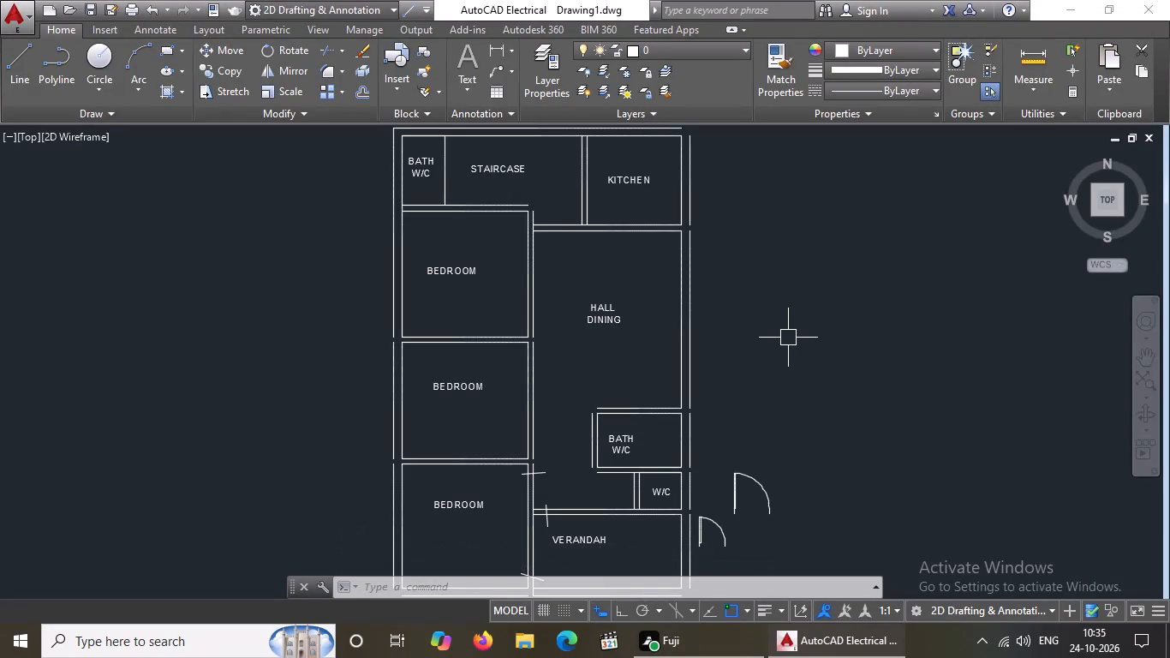
{"action": "key", "text": "Escape"}
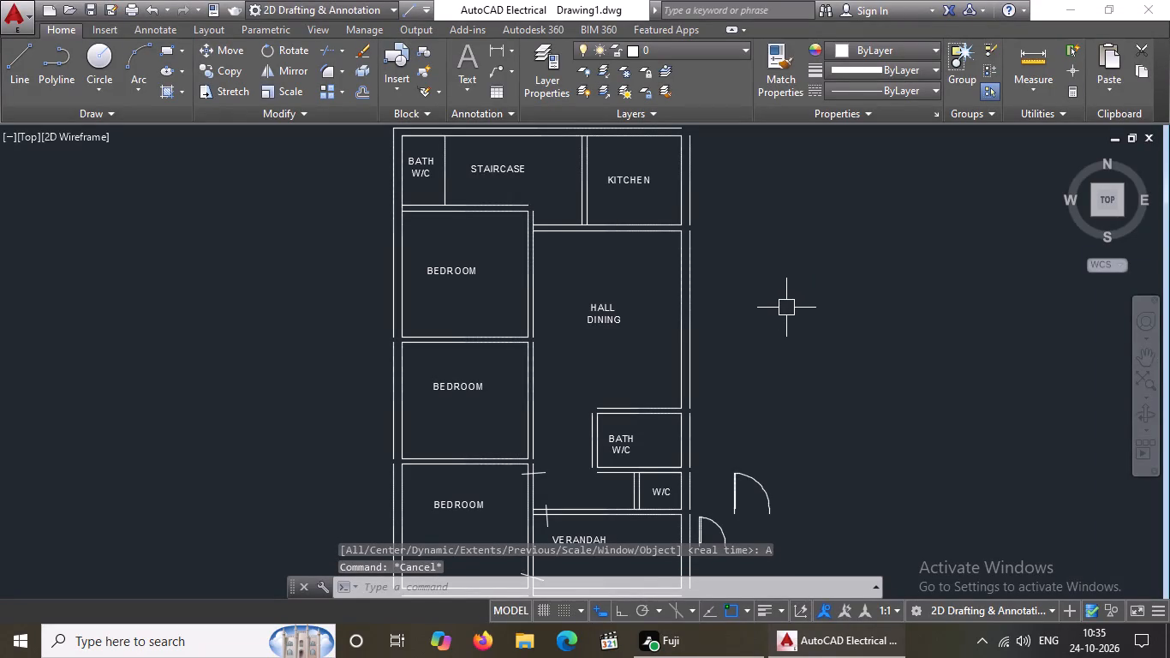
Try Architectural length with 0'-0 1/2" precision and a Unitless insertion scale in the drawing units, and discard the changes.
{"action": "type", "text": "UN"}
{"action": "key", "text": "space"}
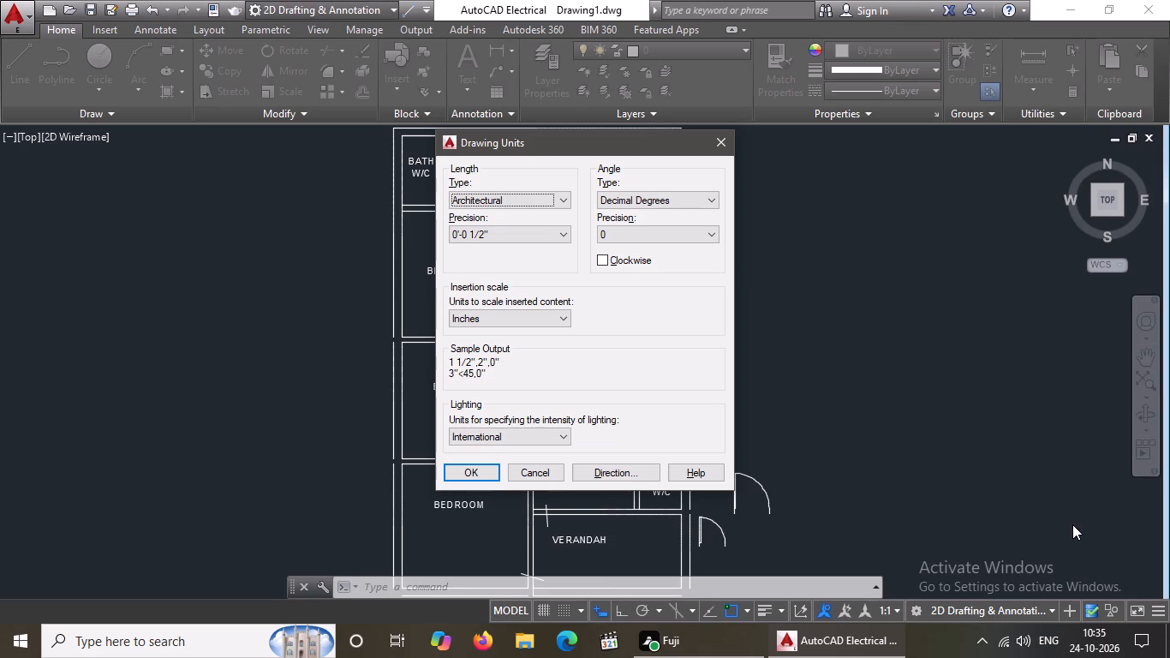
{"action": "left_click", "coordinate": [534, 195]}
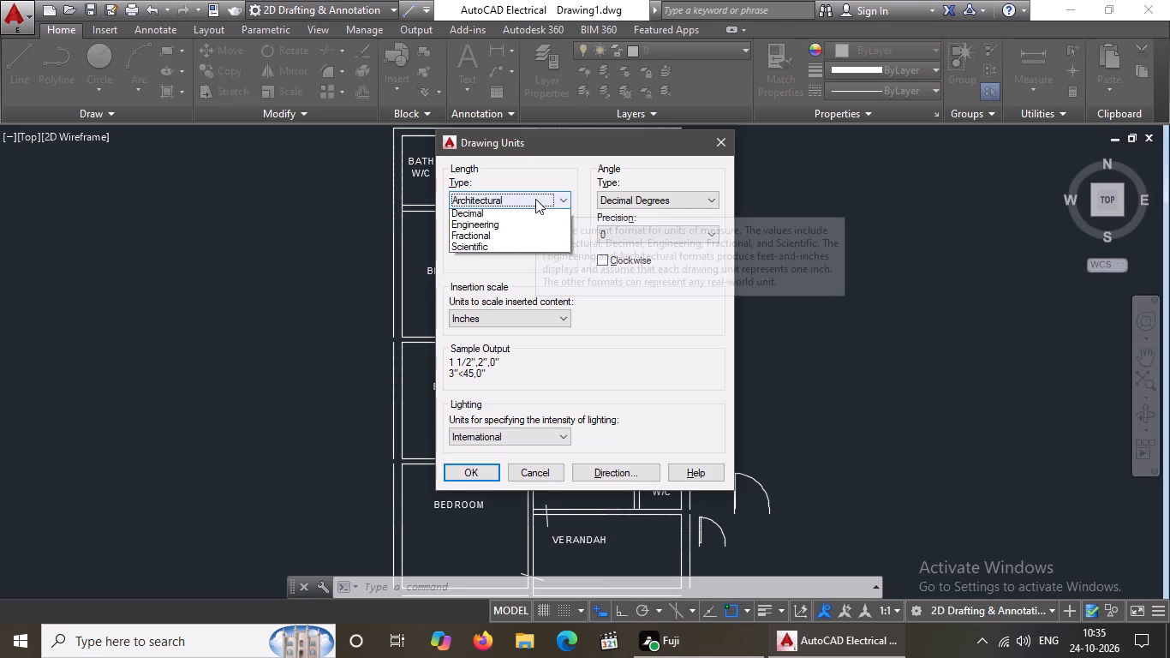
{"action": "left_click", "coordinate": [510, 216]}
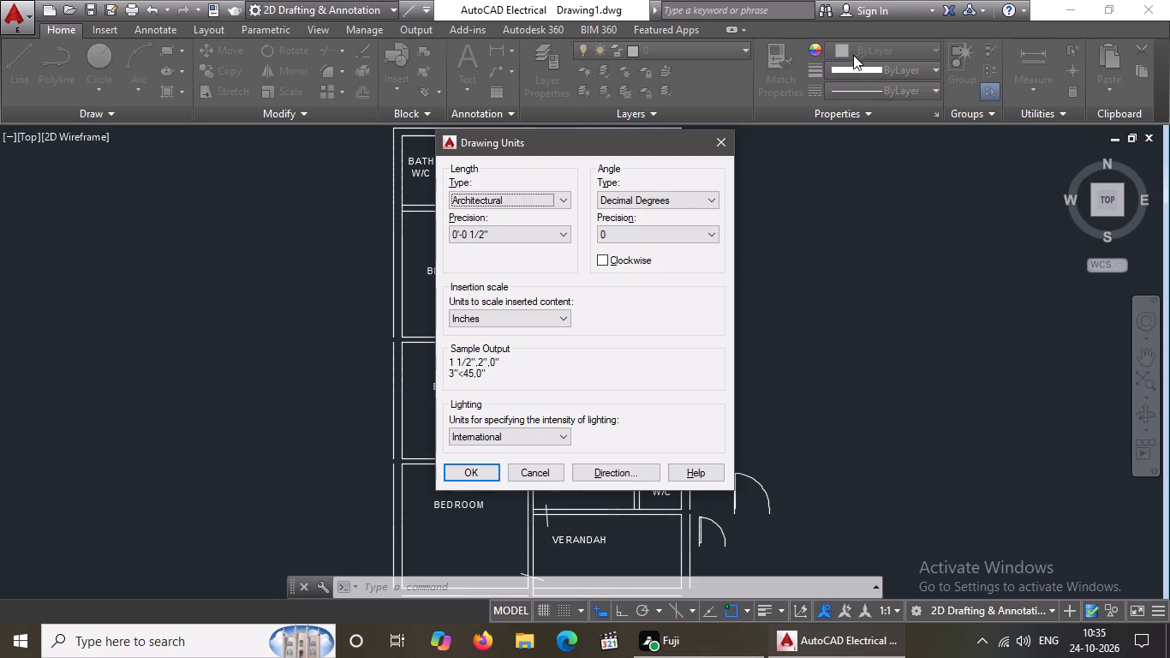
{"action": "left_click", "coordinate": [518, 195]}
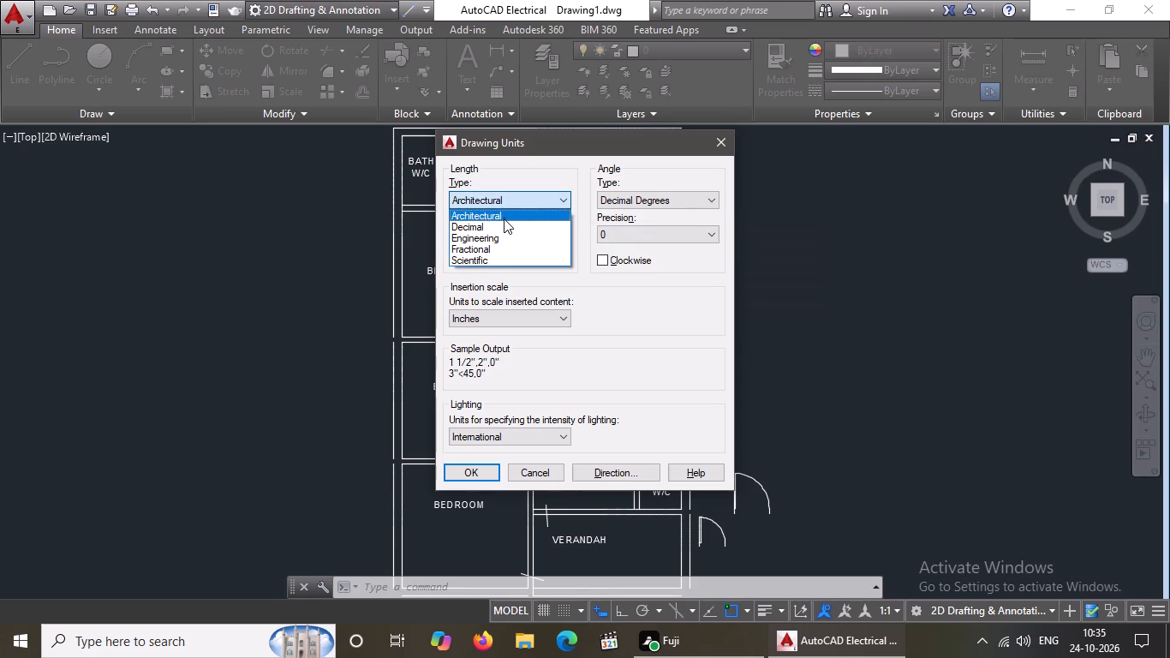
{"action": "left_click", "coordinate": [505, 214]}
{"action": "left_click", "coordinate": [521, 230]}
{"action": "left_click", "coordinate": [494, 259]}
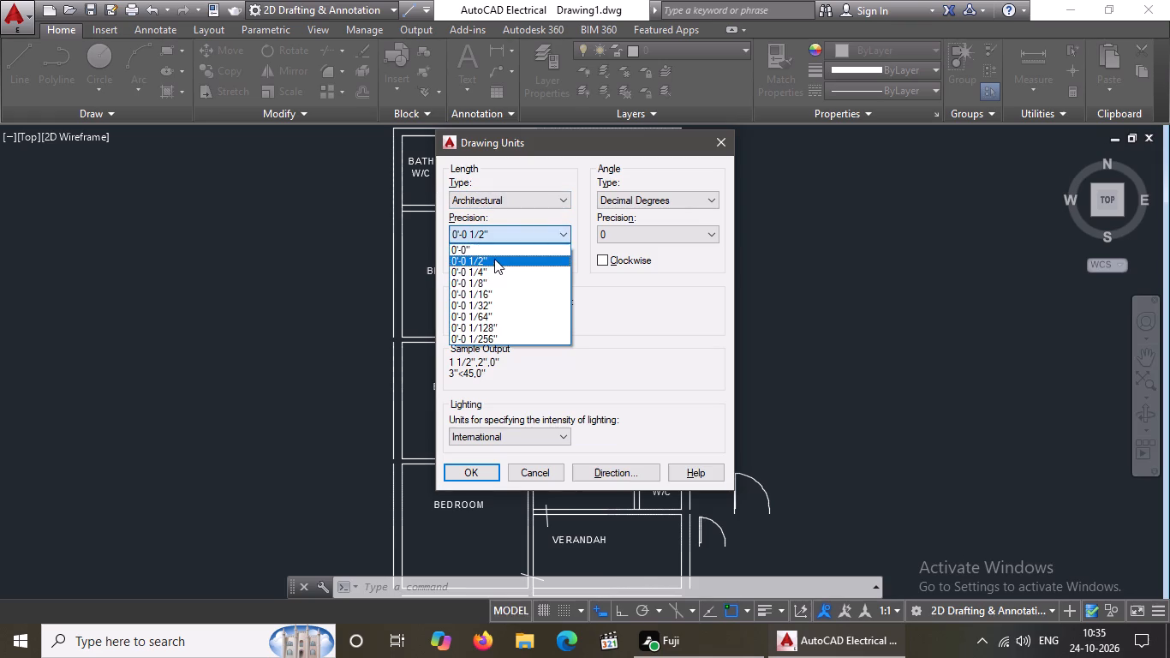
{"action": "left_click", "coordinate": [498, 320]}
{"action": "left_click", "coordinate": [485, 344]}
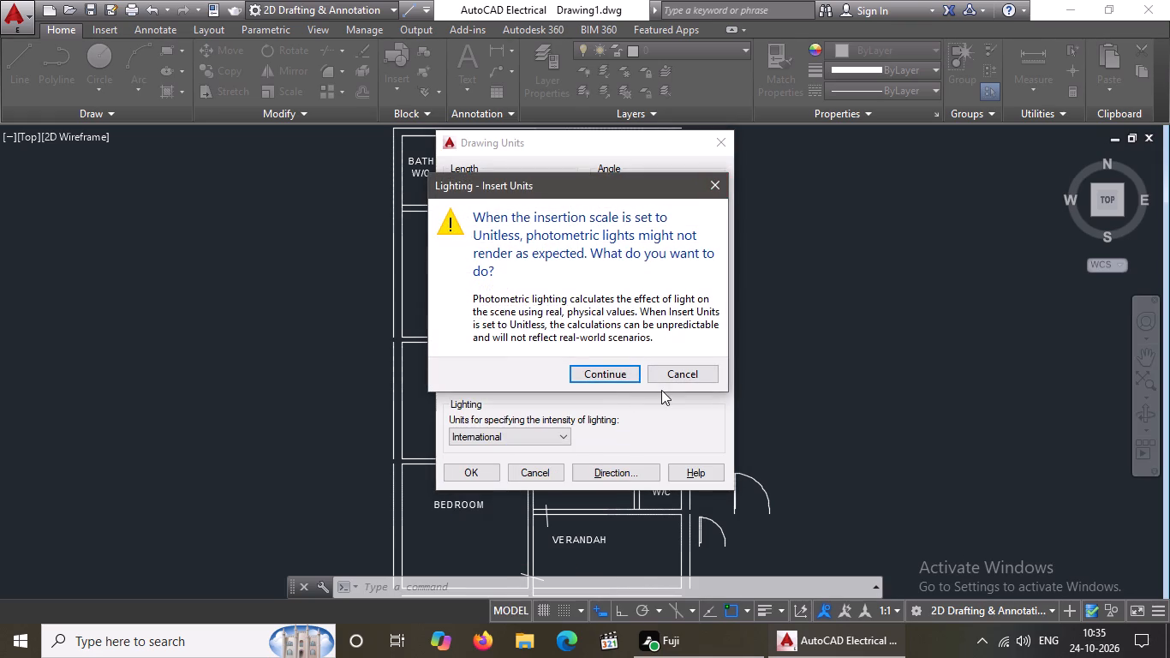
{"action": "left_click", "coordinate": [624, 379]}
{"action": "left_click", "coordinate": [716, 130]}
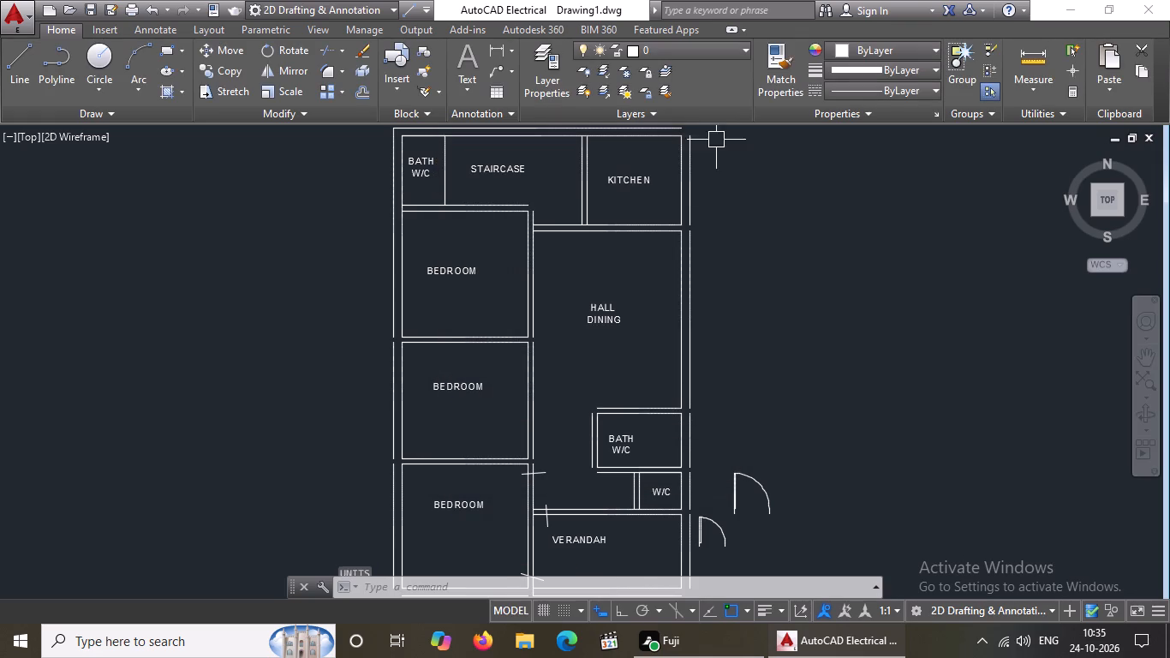
Modify the Standard dimension style to Architectural units, 0'-0 1/2" precision and angular precision 0, and set it current.
{"action": "scroll", "coordinate": [707, 352], "scroll_direction": "down", "scroll_amount": 3}
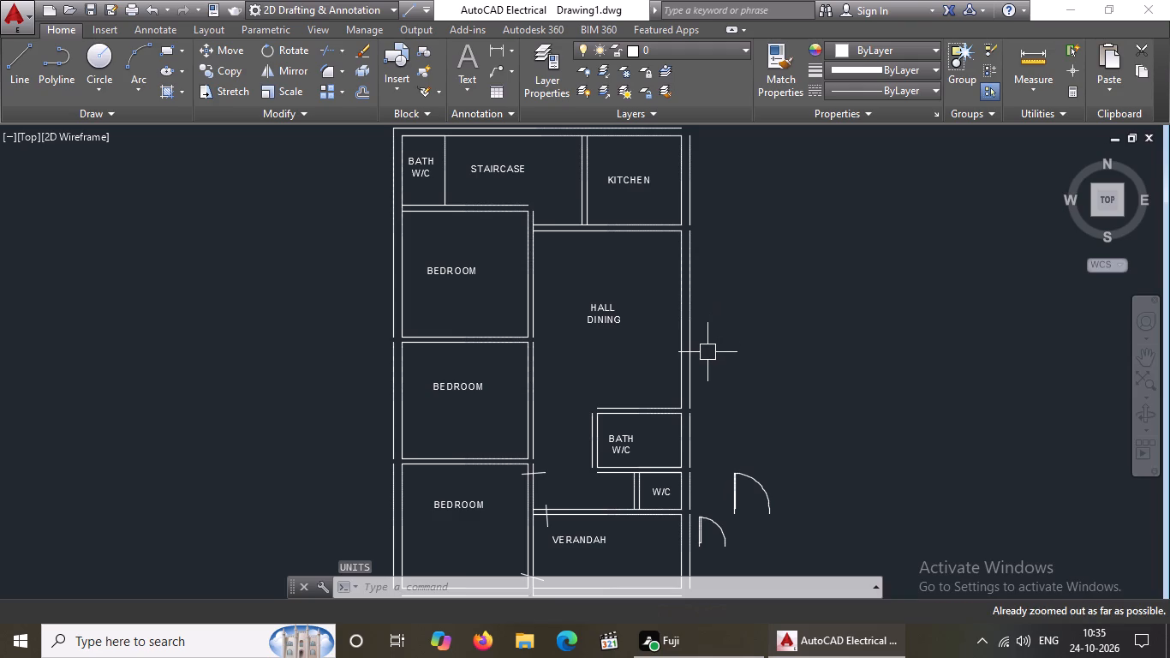
{"action": "type", "text": "D"}
{"action": "key", "text": "space"}
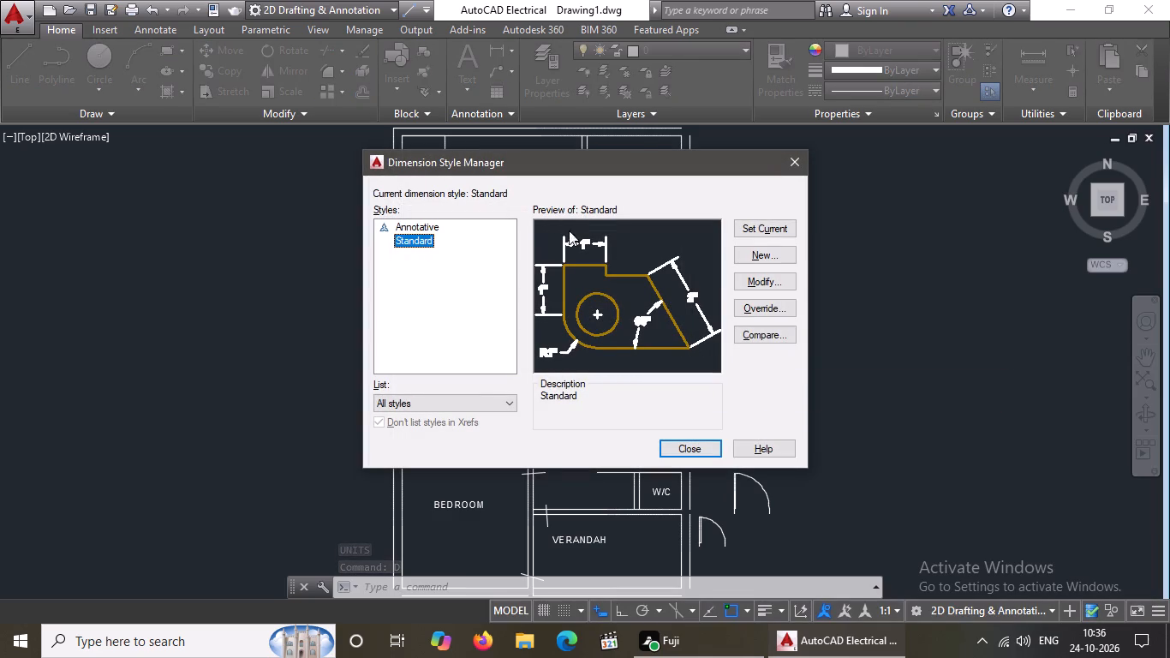
{"action": "left_click", "coordinate": [773, 286]}
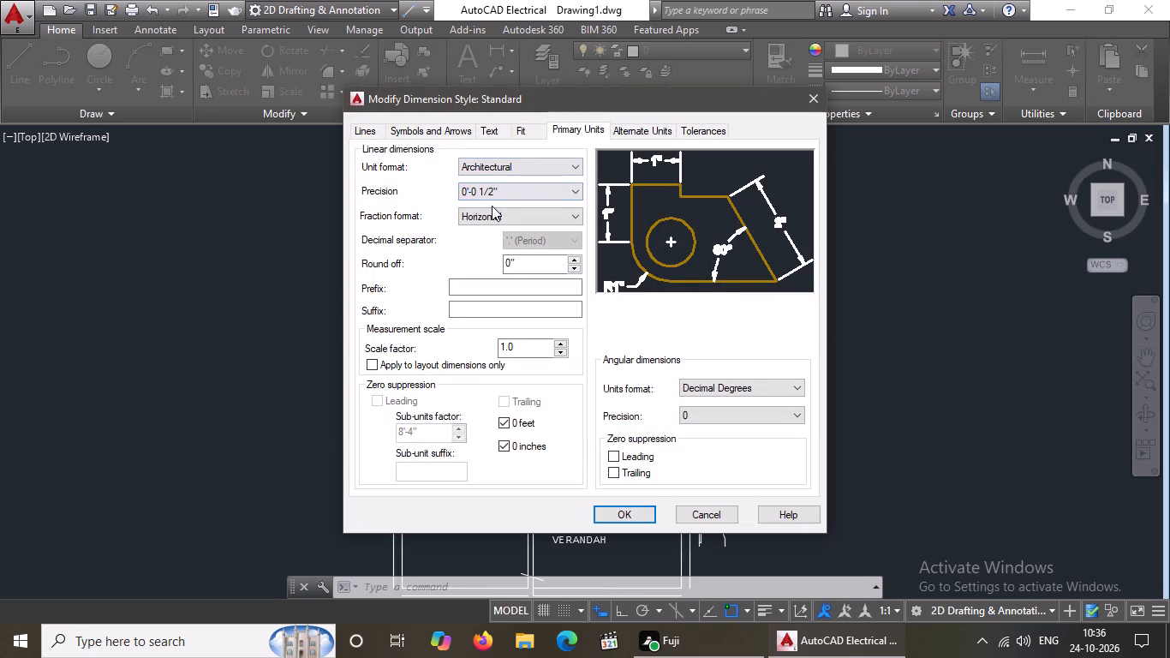
{"action": "left_click", "coordinate": [555, 159]}
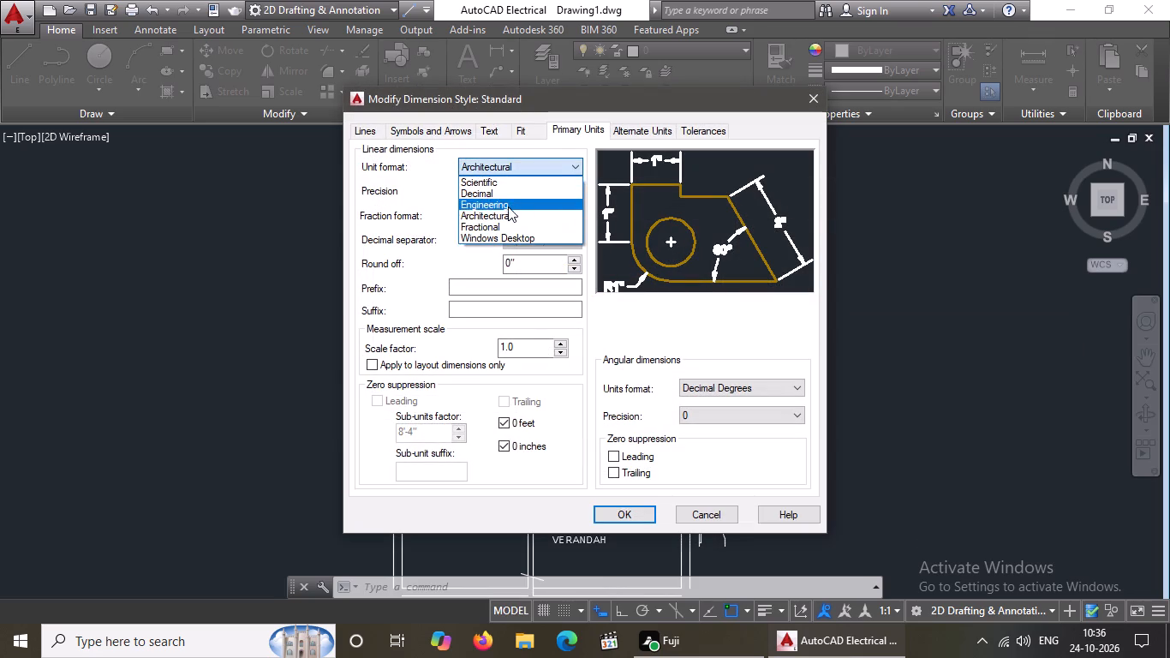
{"action": "left_click", "coordinate": [498, 212]}
{"action": "left_click", "coordinate": [526, 187]}
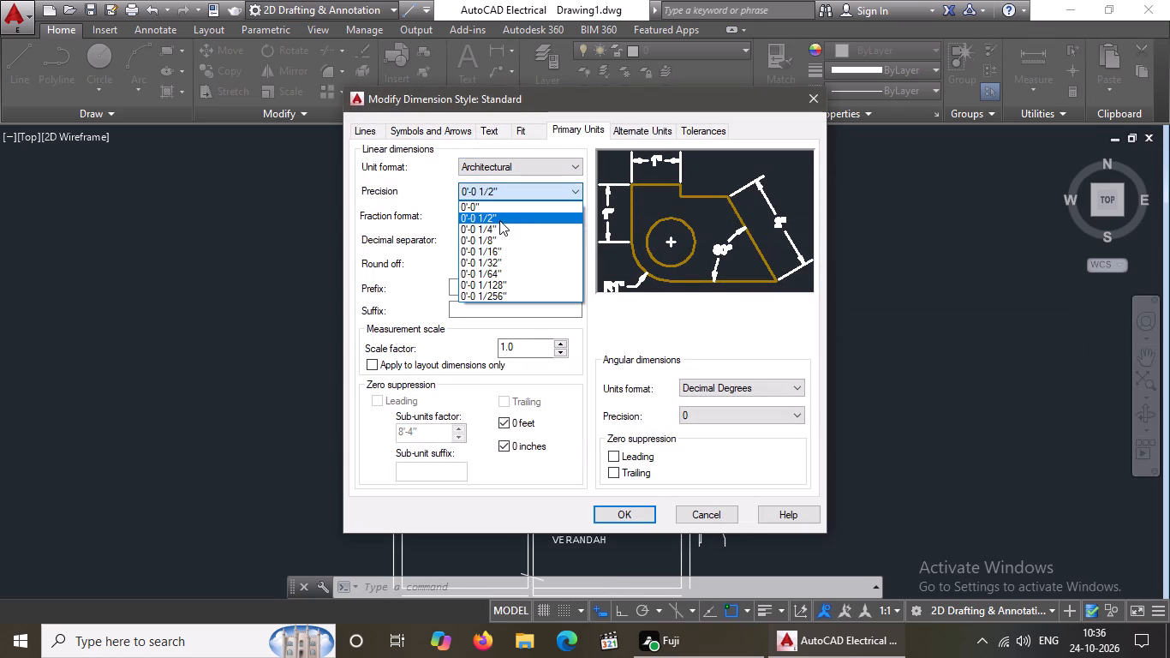
{"action": "left_click", "coordinate": [499, 220]}
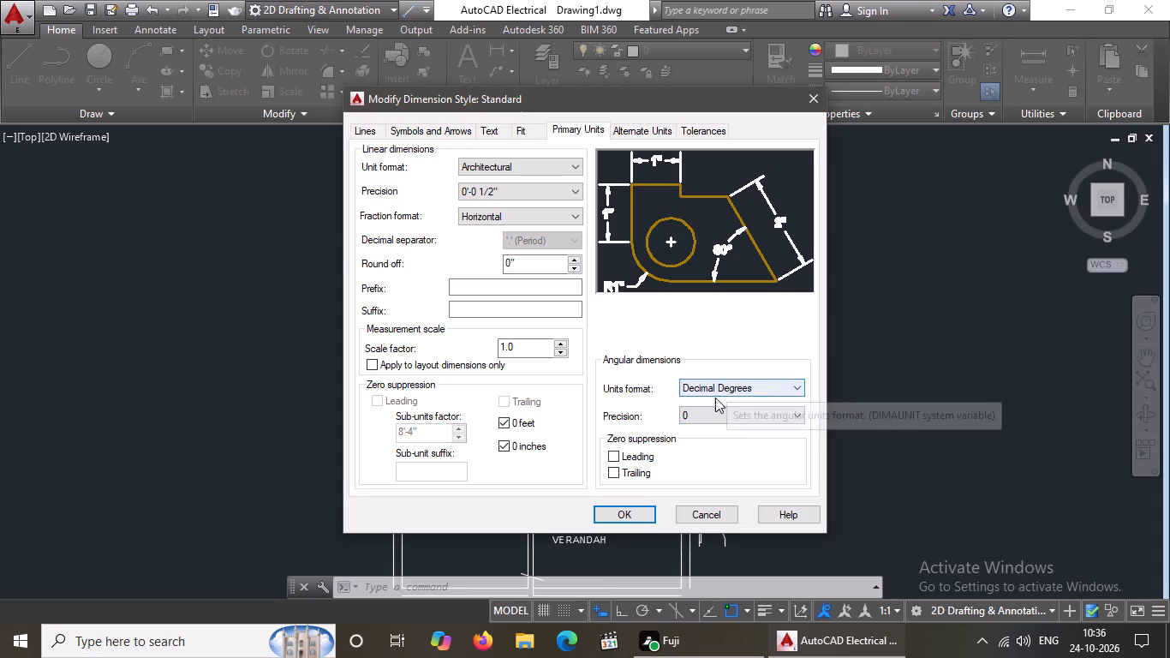
{"action": "left_click", "coordinate": [731, 413]}
{"action": "left_click", "coordinate": [713, 429]}
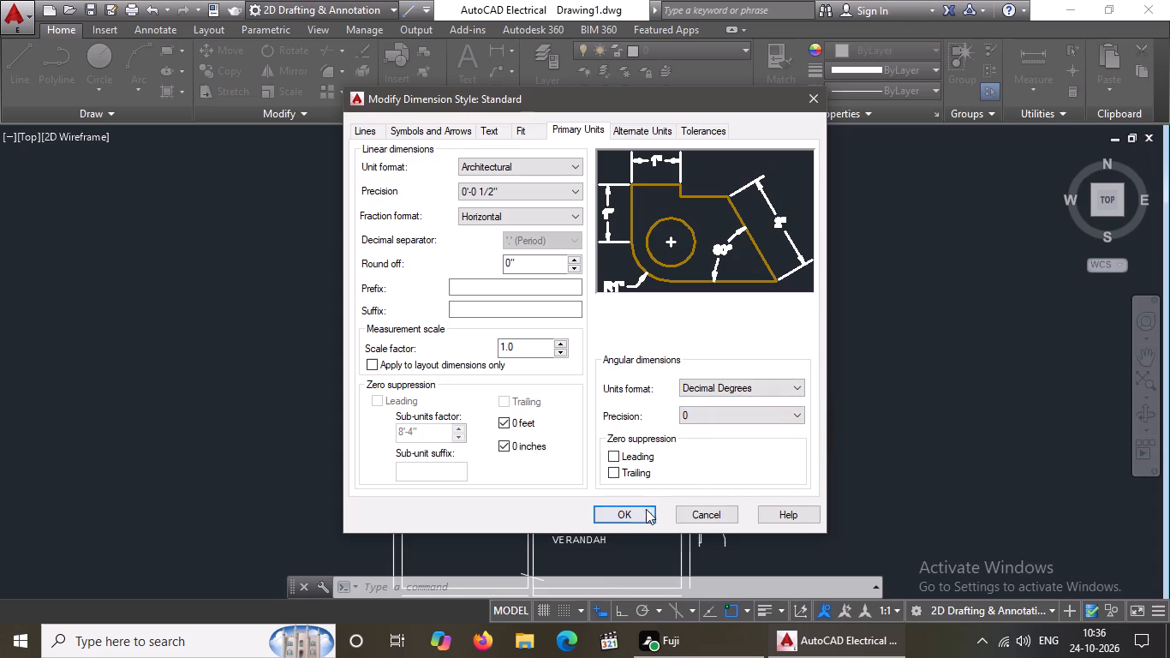
{"action": "left_click", "coordinate": [641, 510]}
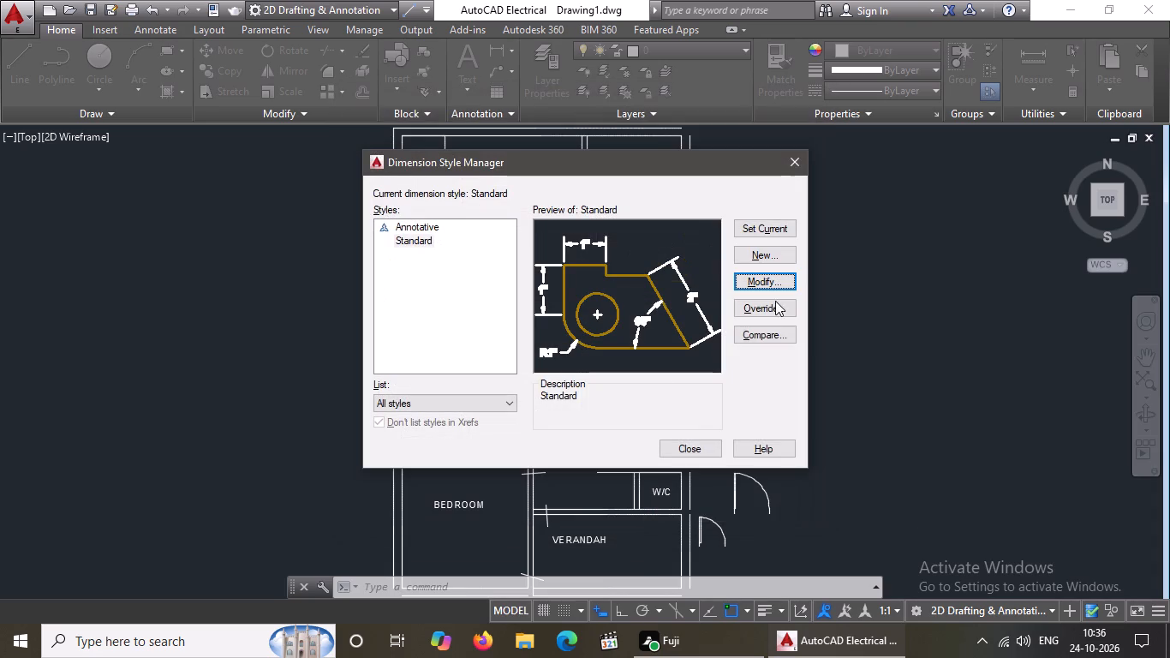
{"action": "left_click", "coordinate": [783, 220]}
{"action": "left_click", "coordinate": [696, 448]}
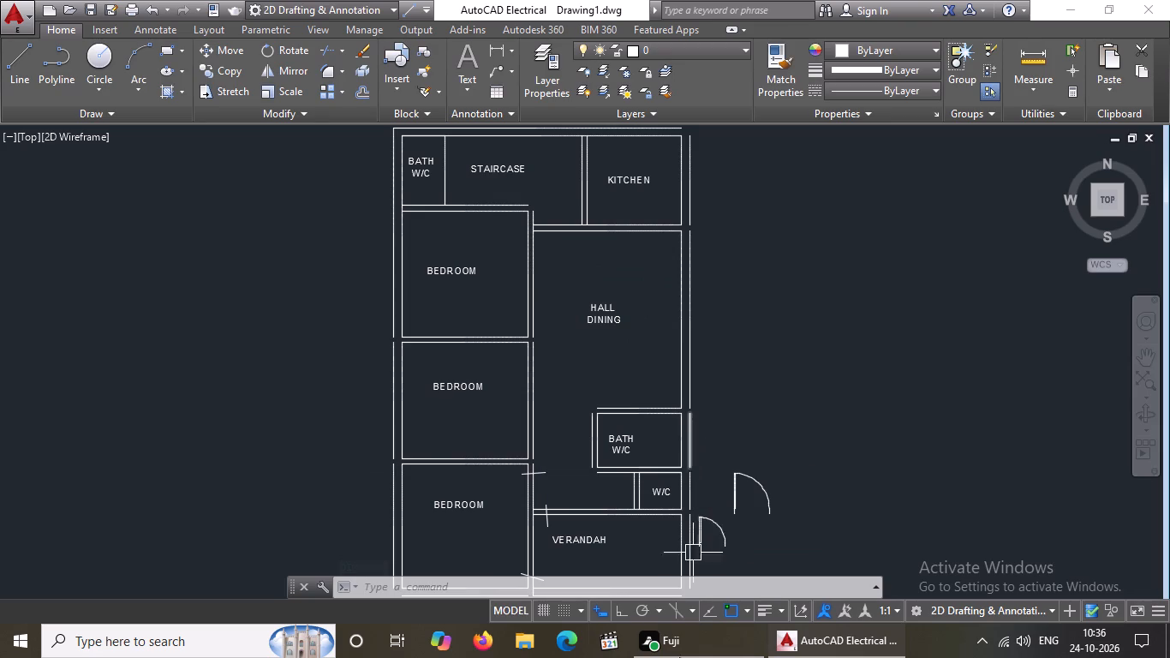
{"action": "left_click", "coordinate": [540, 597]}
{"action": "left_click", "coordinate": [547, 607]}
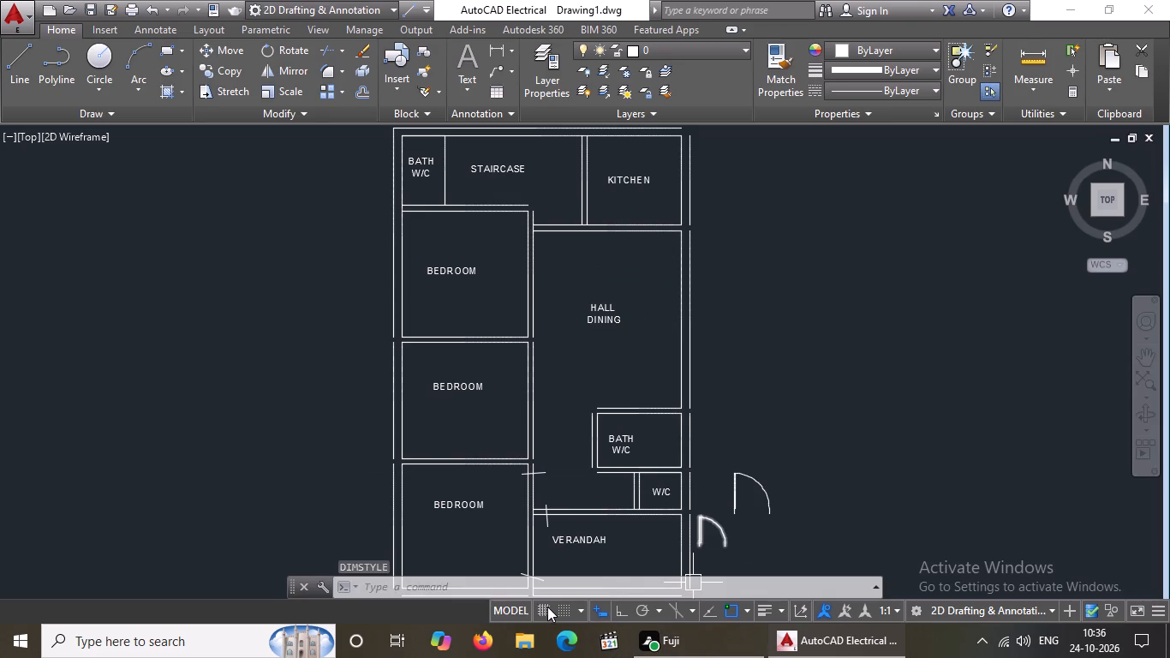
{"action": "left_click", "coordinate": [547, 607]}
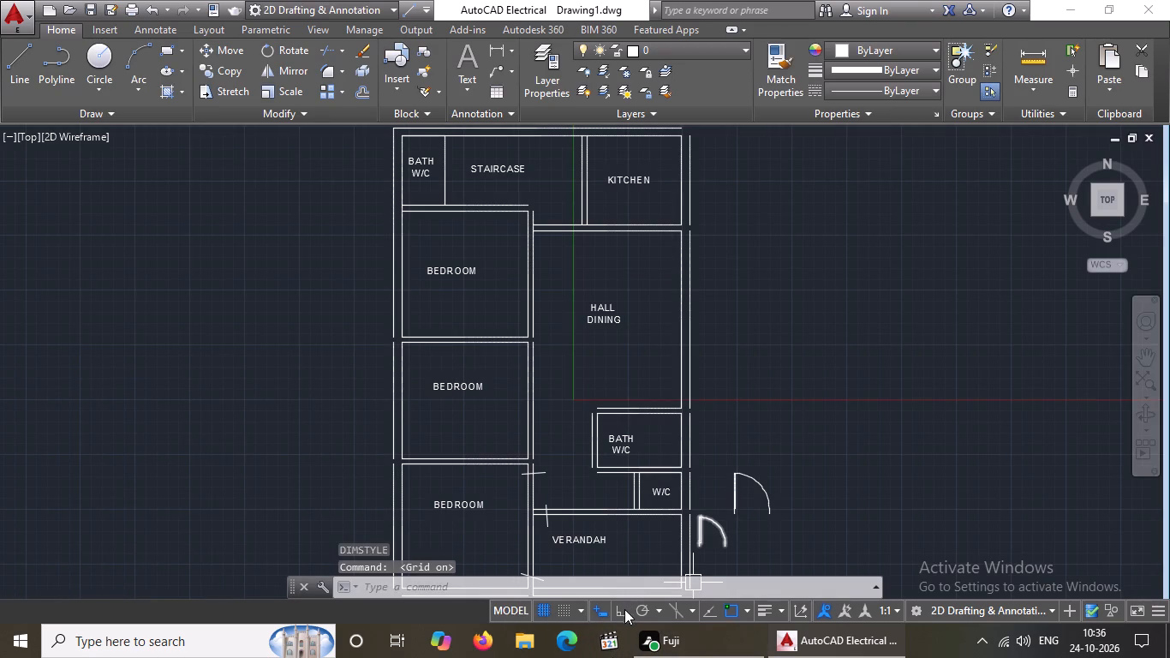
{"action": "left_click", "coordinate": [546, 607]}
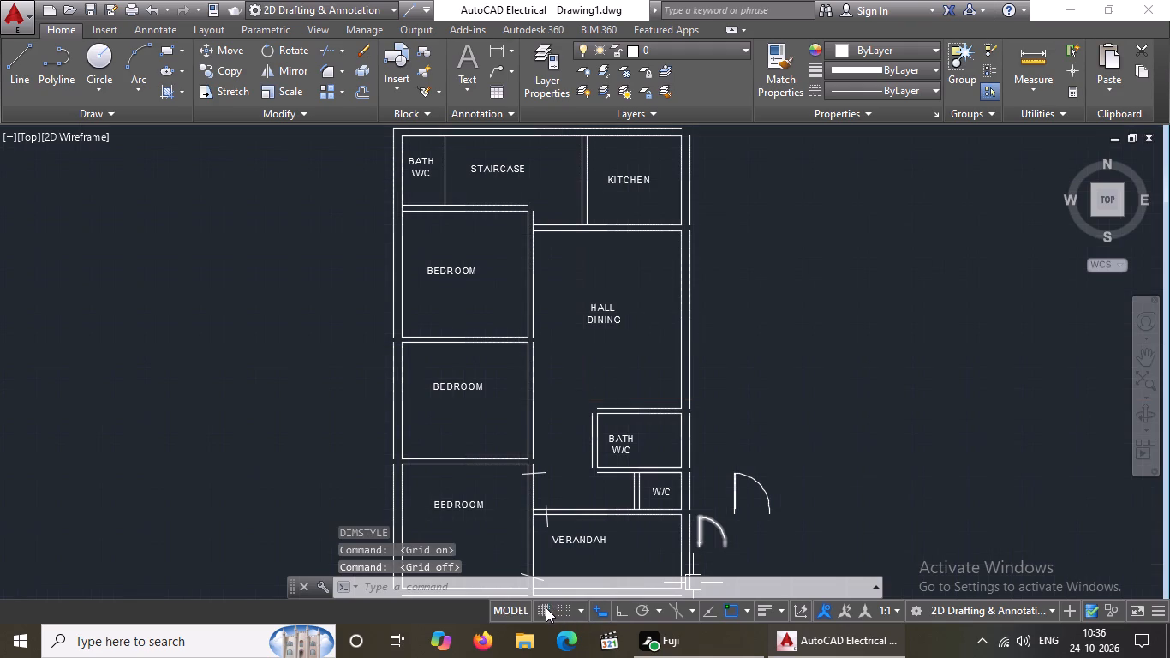
Rotate the larger door block east of the plan by 90° with Ortho on.
{"action": "left_click", "coordinate": [625, 615]}
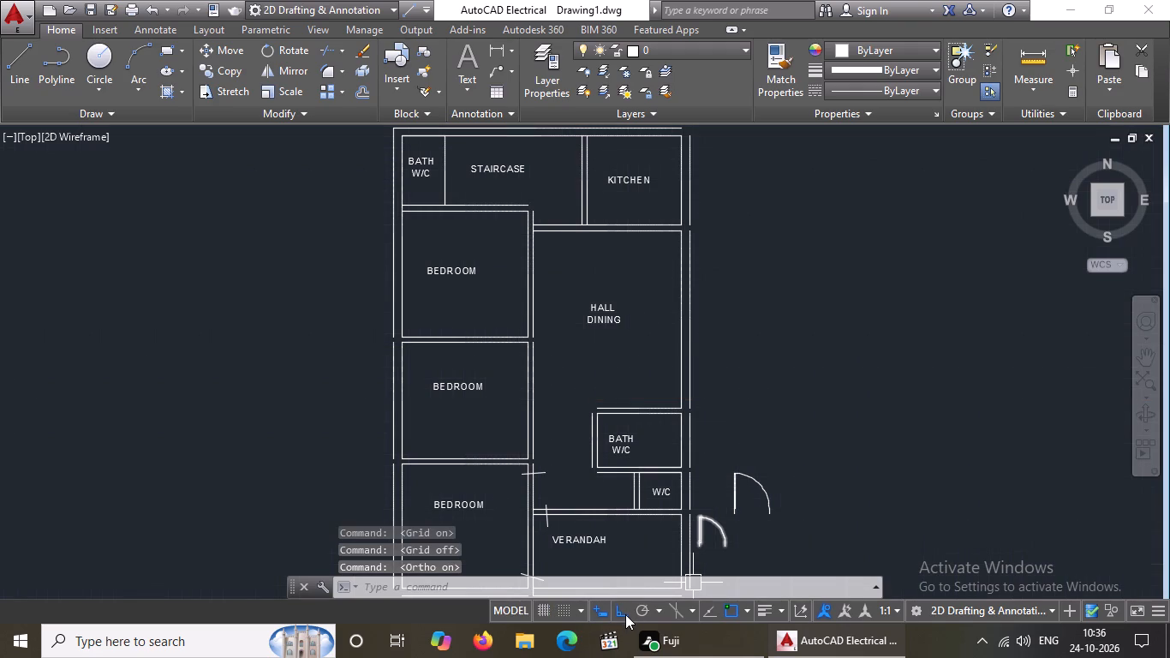
{"action": "left_click", "coordinate": [625, 614]}
{"action": "left_click", "coordinate": [625, 614]}
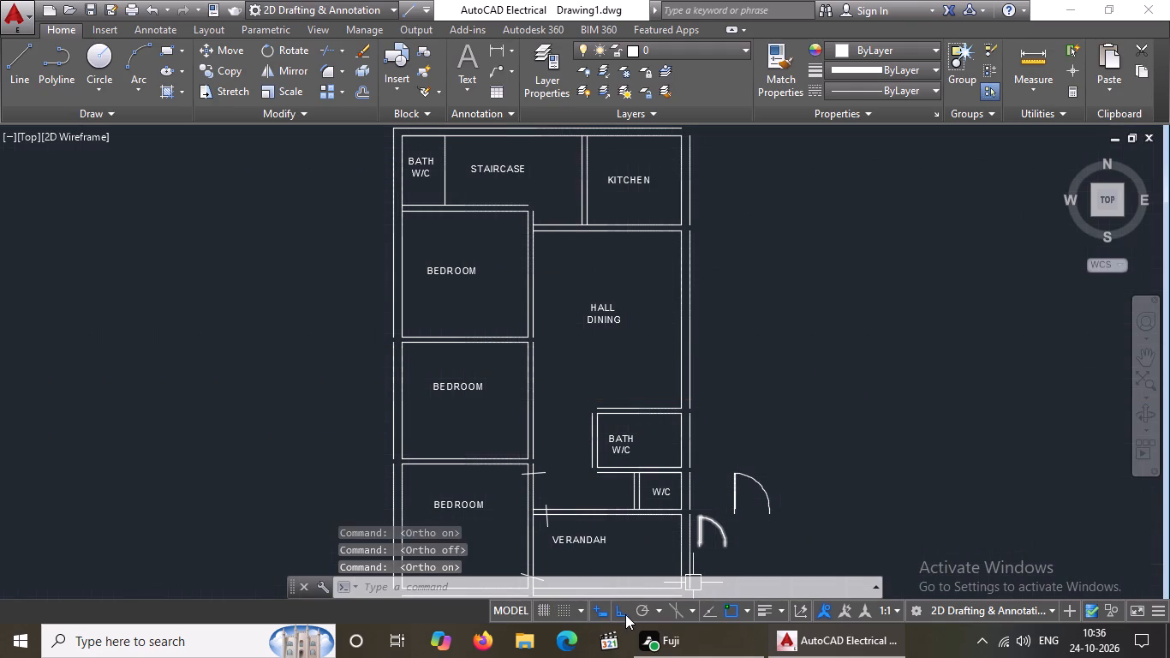
{"action": "scroll", "coordinate": [705, 447], "scroll_direction": "down", "scroll_amount": 4}
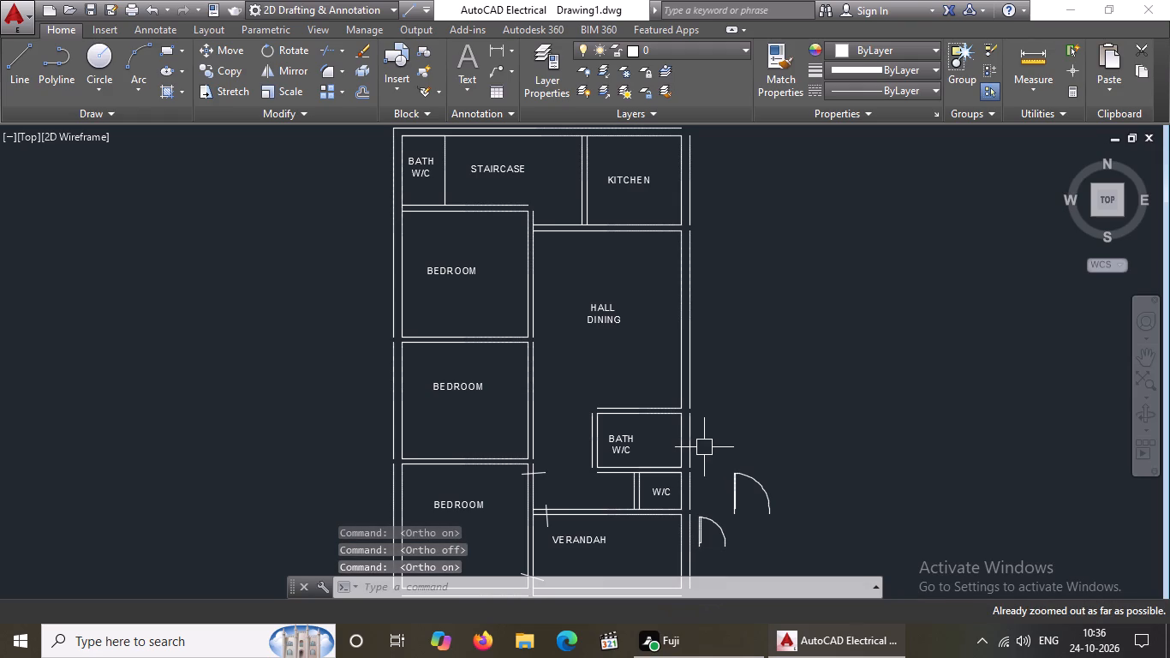
{"action": "scroll", "coordinate": [704, 447], "scroll_direction": "down", "scroll_amount": 6}
{"action": "middle_click_drag", "start_coordinate": [695, 404], "coordinate": [721, 272]}
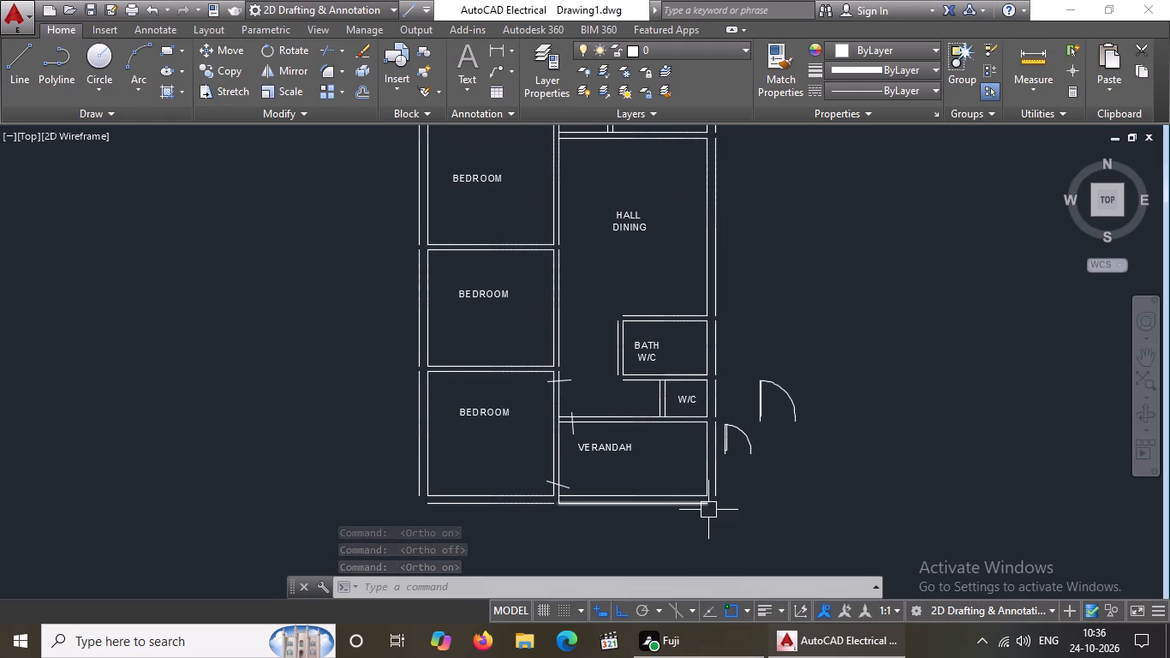
{"action": "left_click", "coordinate": [760, 386]}
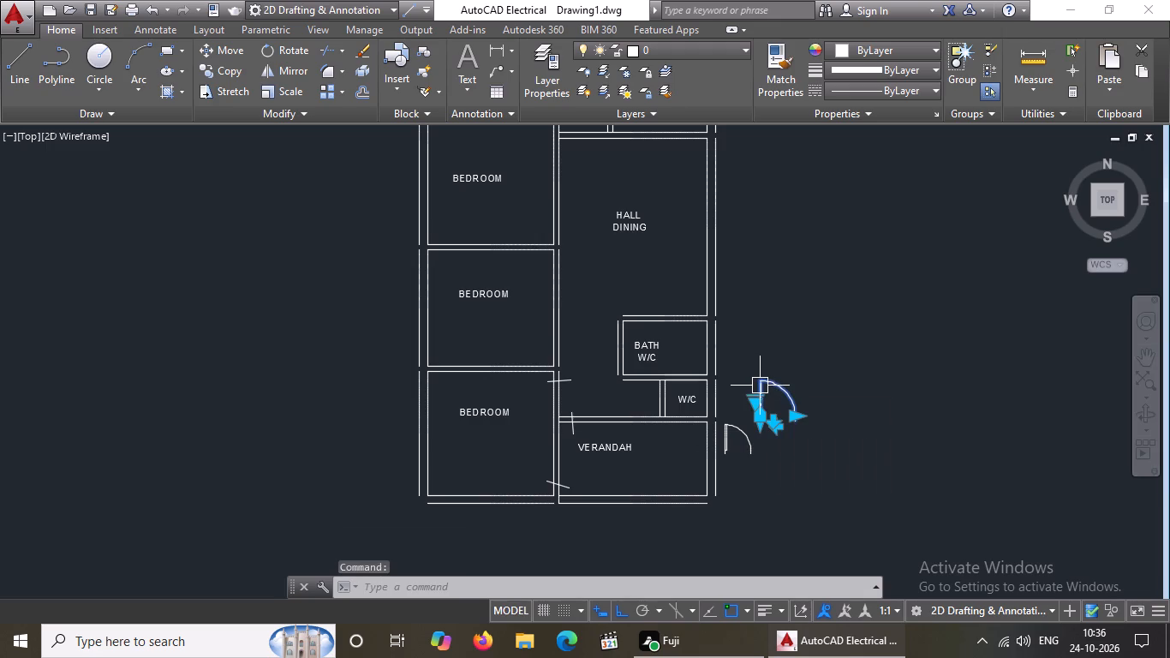
{"action": "left_click", "coordinate": [297, 57]}
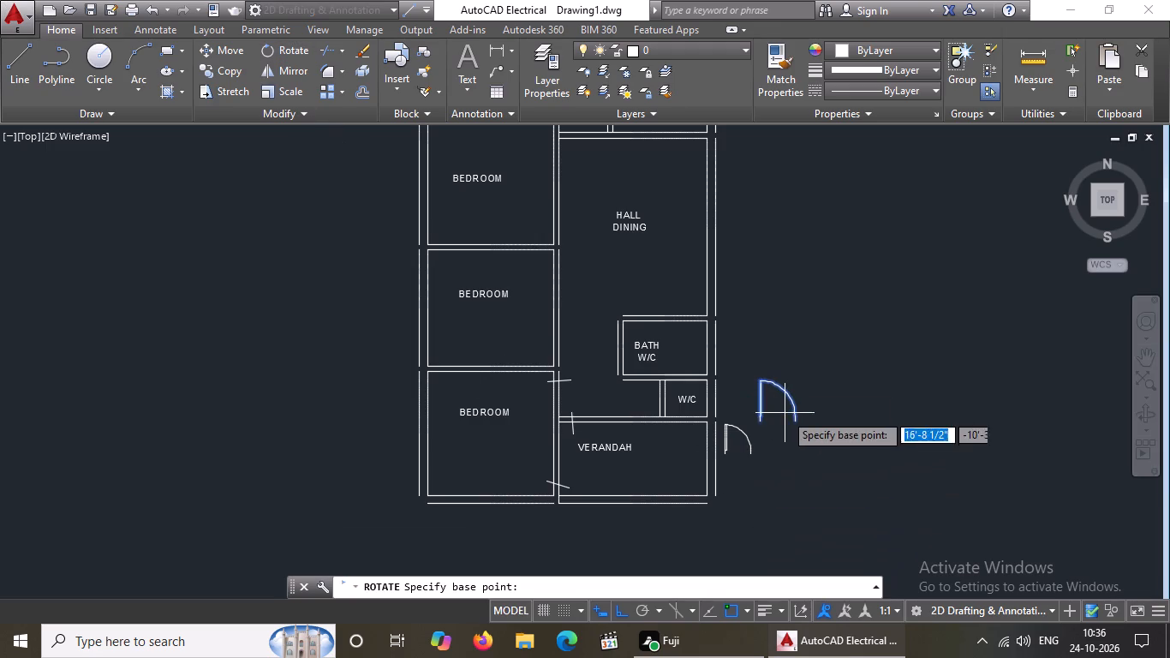
{"action": "left_click", "coordinate": [771, 396]}
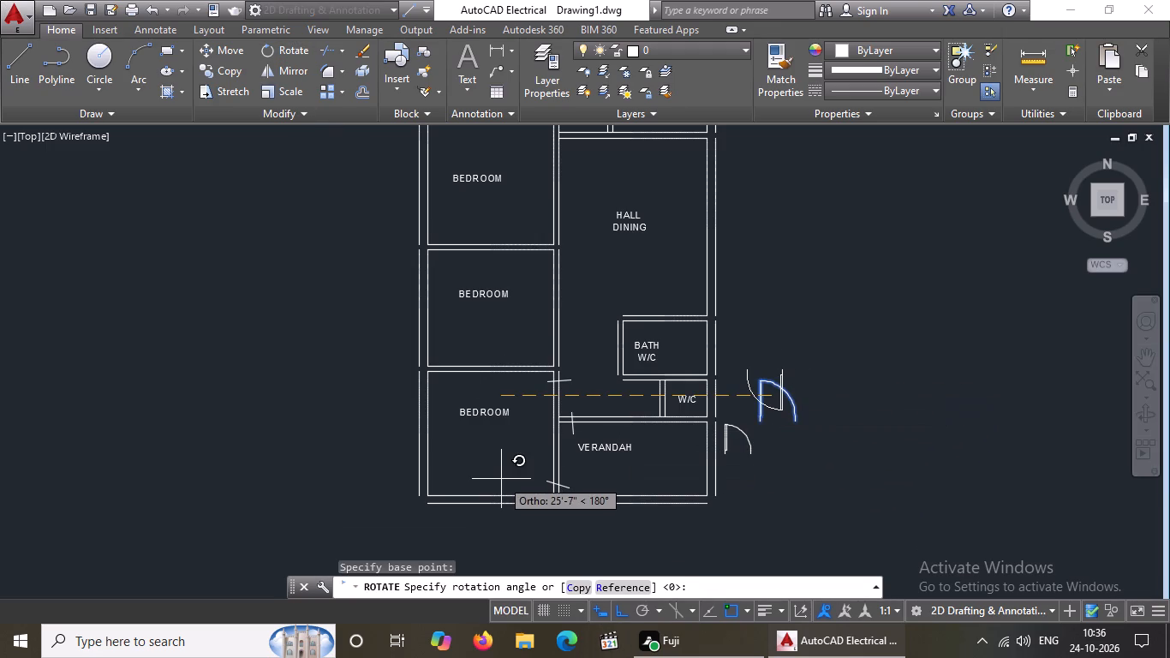
{"action": "left_click", "coordinate": [767, 149]}
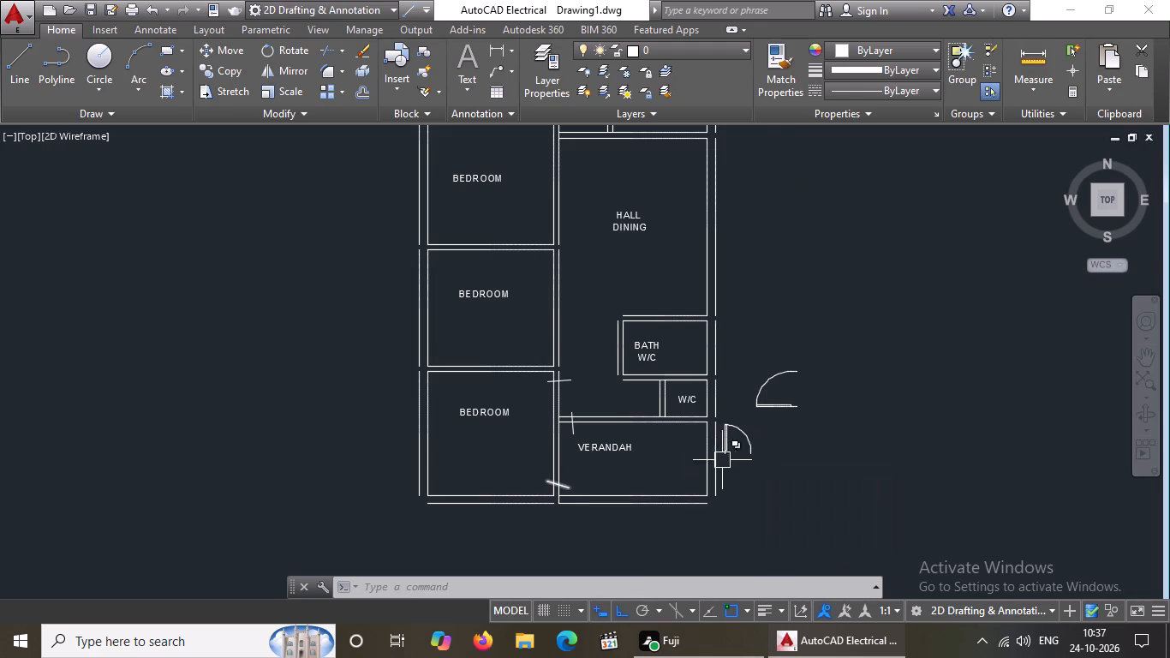
Copy the smaller door block about 6'-9" straight east of the original.
{"action": "left_click", "coordinate": [746, 438]}
{"action": "left_click", "coordinate": [231, 70]}
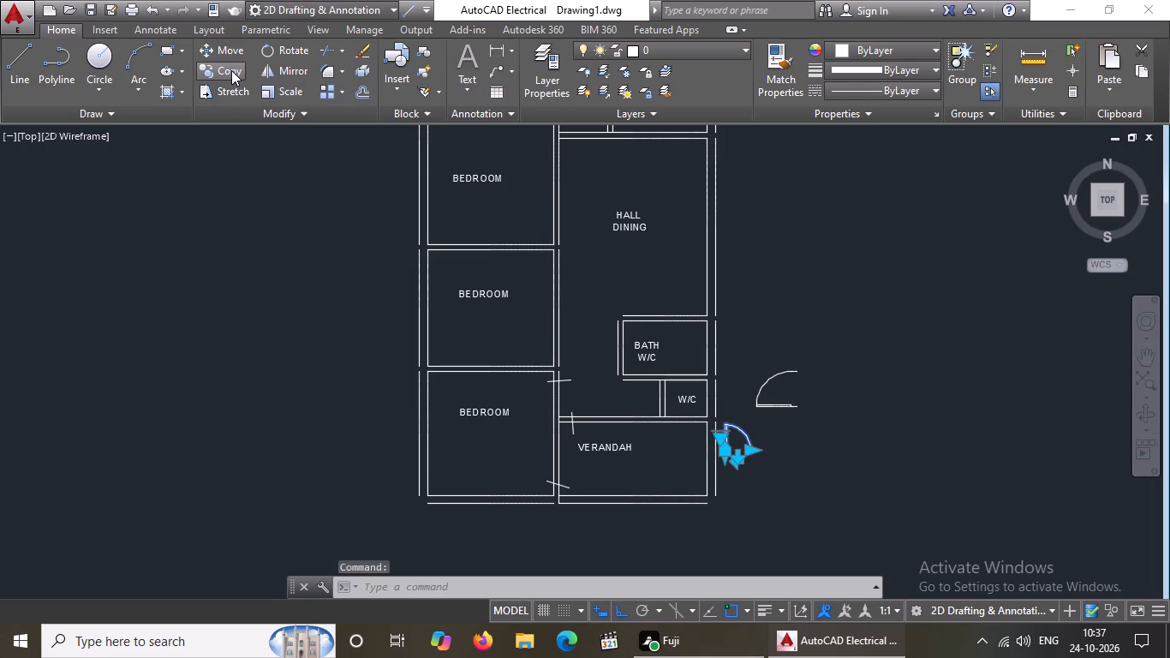
{"action": "left_click", "coordinate": [740, 444]}
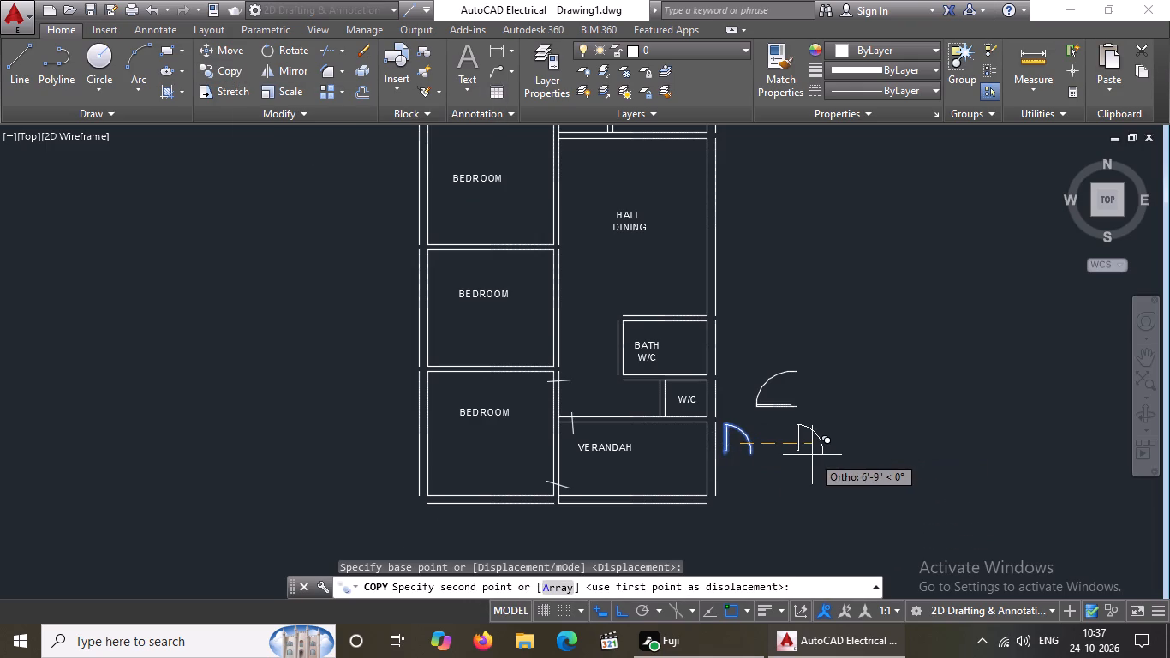
{"action": "left_click", "coordinate": [812, 455]}
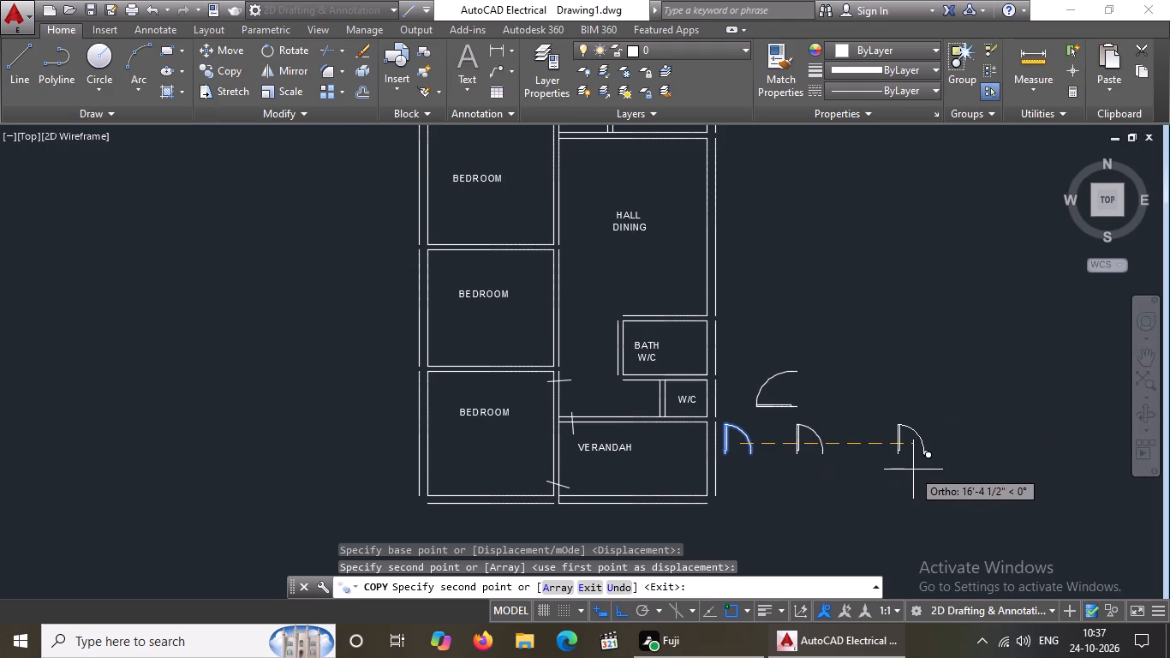
{"action": "key", "text": "Escape"}
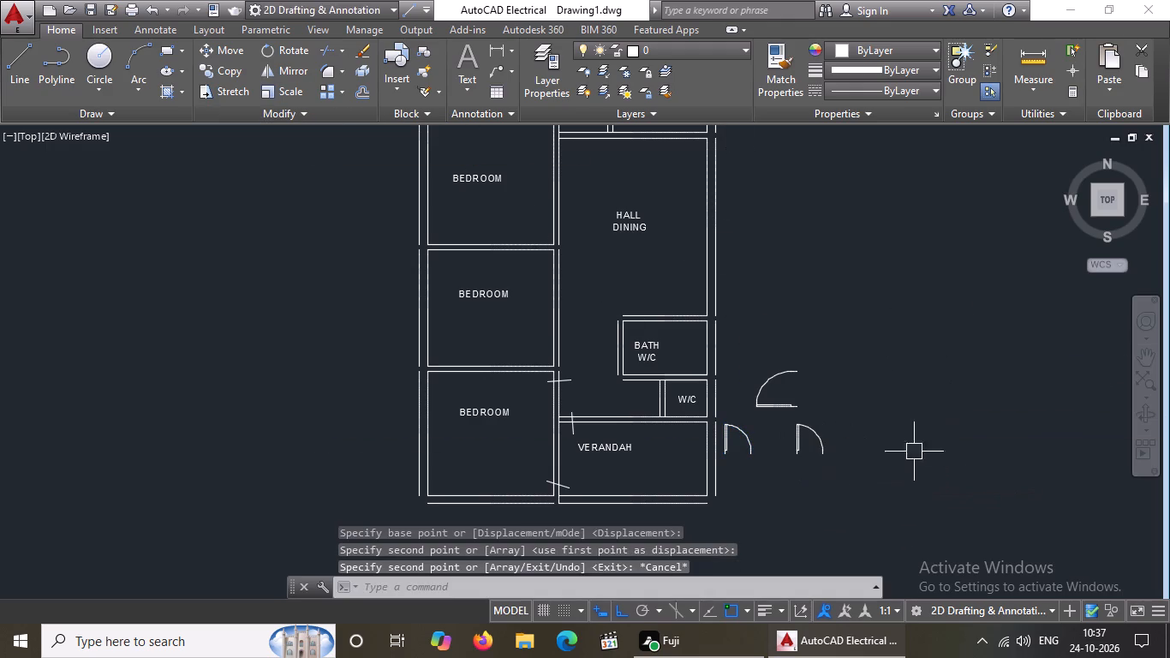
{"action": "scroll", "coordinate": [719, 501], "scroll_direction": "up", "scroll_amount": 1}
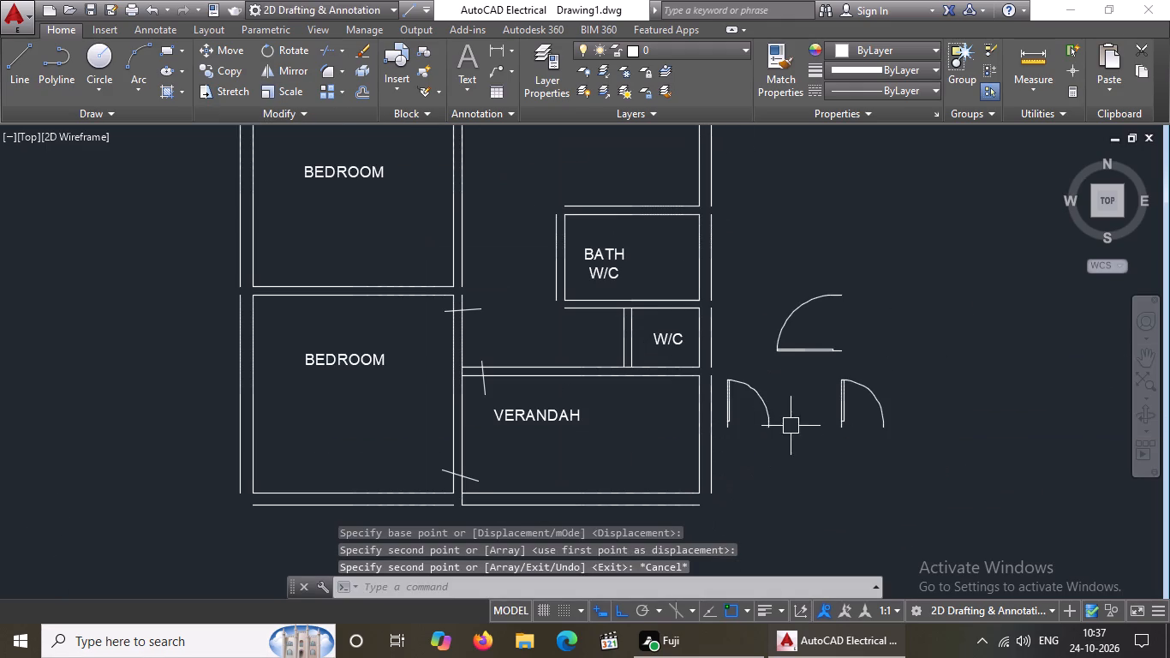
{"action": "key", "text": "Escape"}
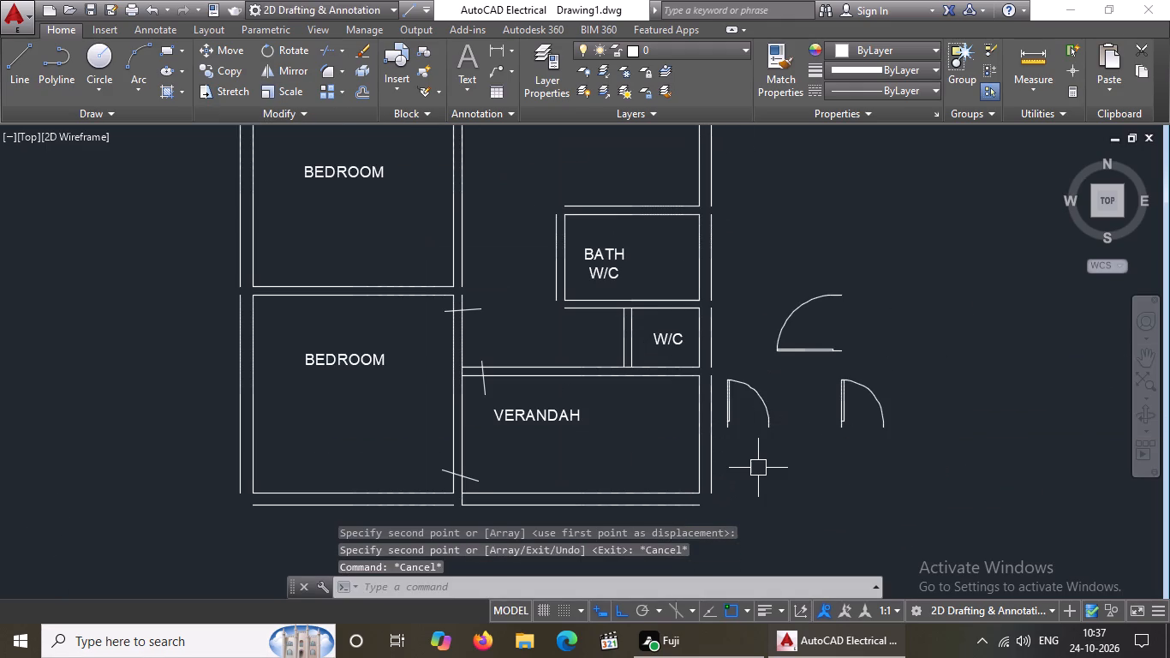
Fillet the outer wall lines with radius 0 in Multiple mode at the plan's southeast and southwest corners.
{"action": "key", "text": "f"}
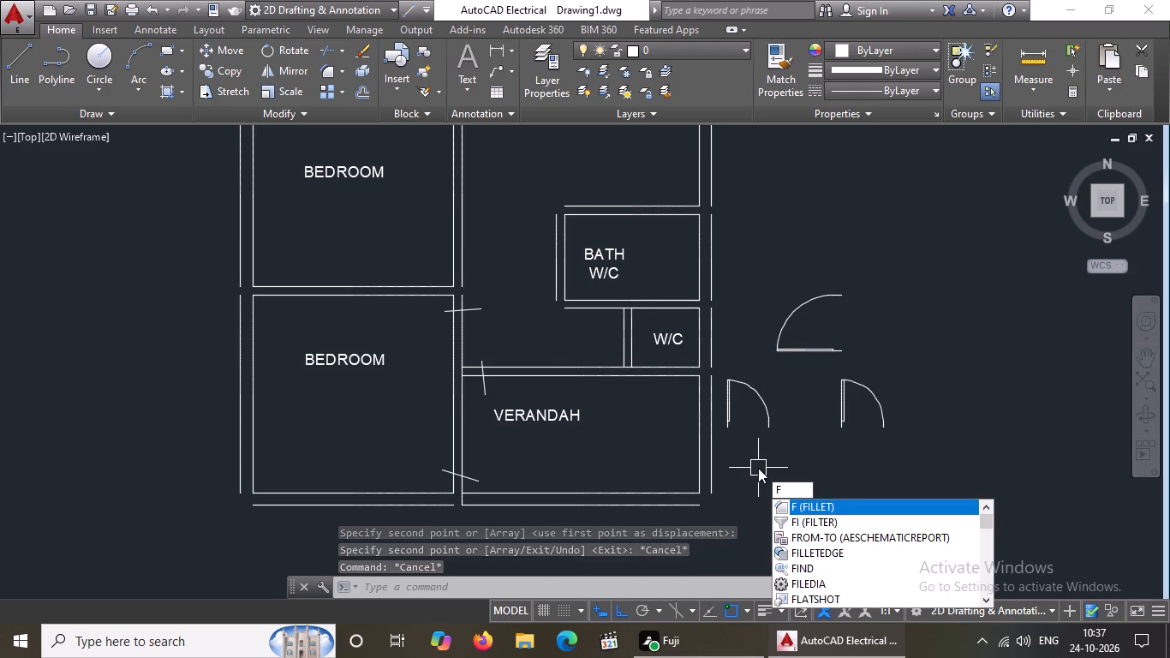
{"action": "key", "text": "Return"}
{"action": "key", "text": "m"}
{"action": "key", "text": "Return"}
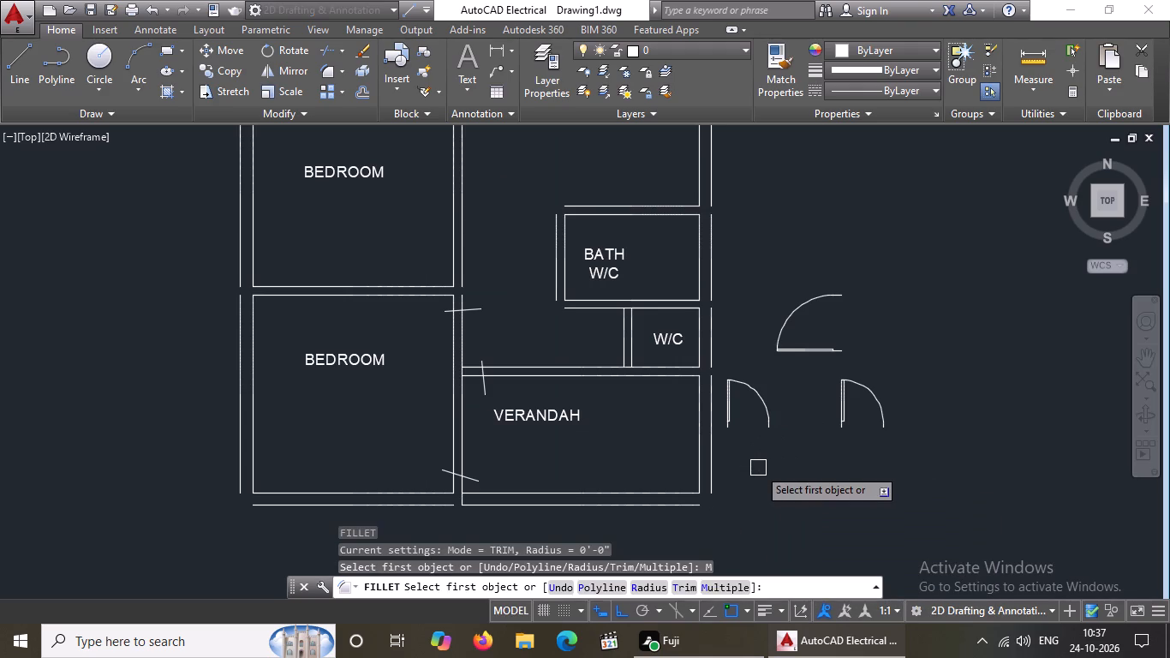
{"action": "key", "text": "r"}
{"action": "key", "text": "Return"}
{"action": "key", "text": "0"}
{"action": "key", "text": "Return"}
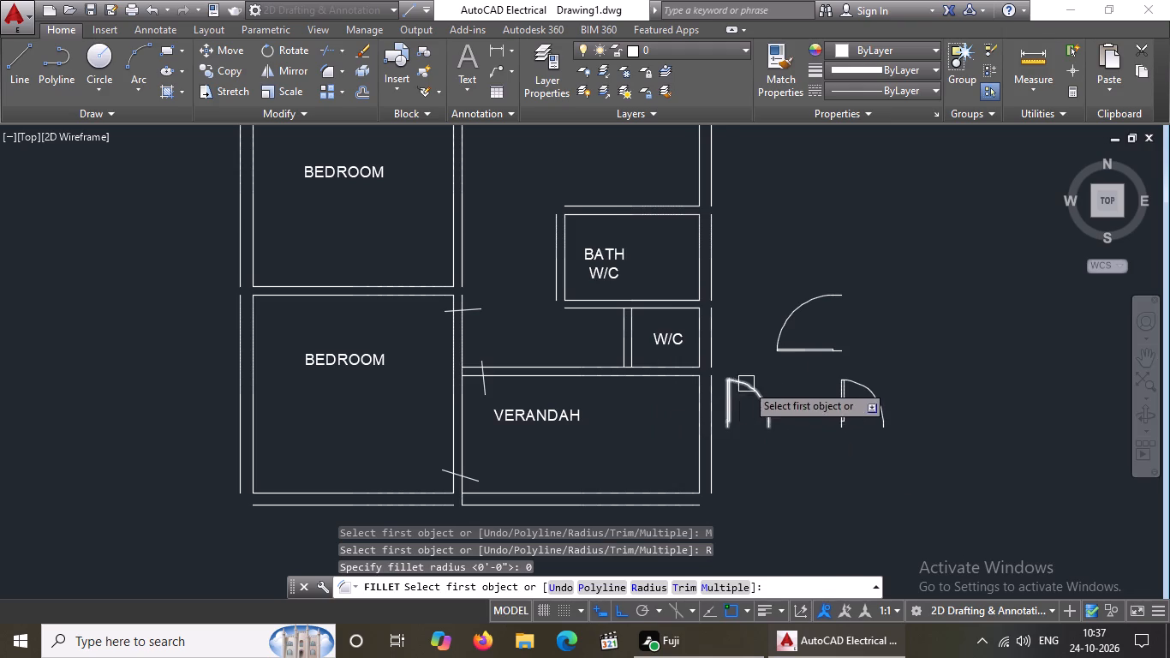
{"action": "left_click", "coordinate": [683, 503]}
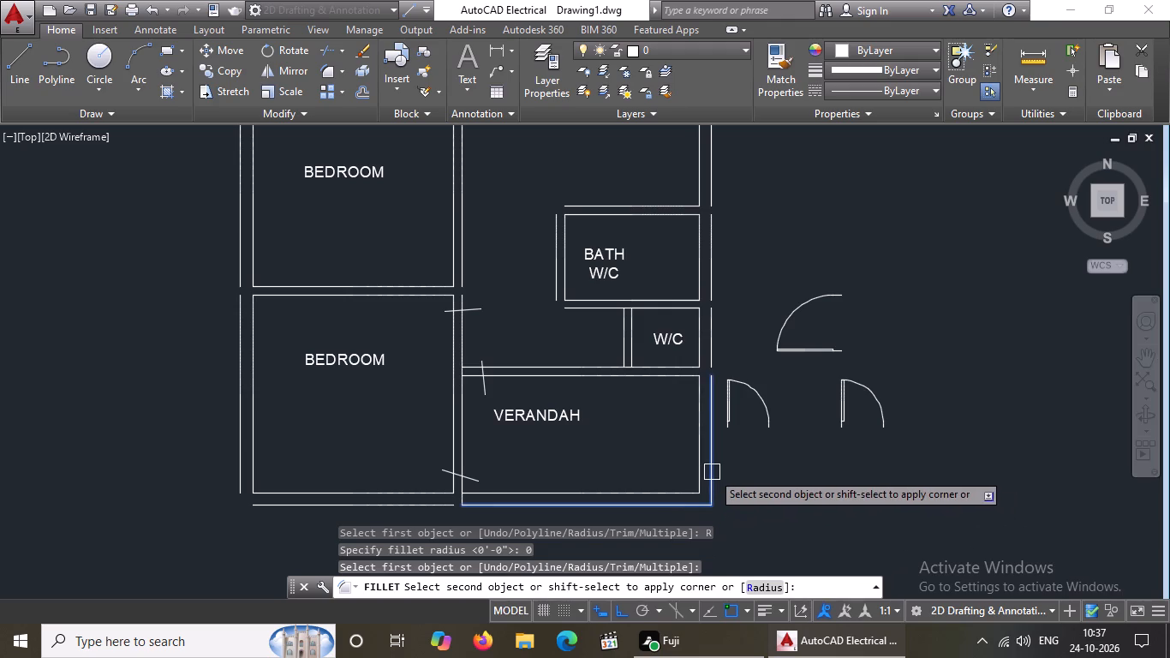
{"action": "left_click", "coordinate": [713, 471]}
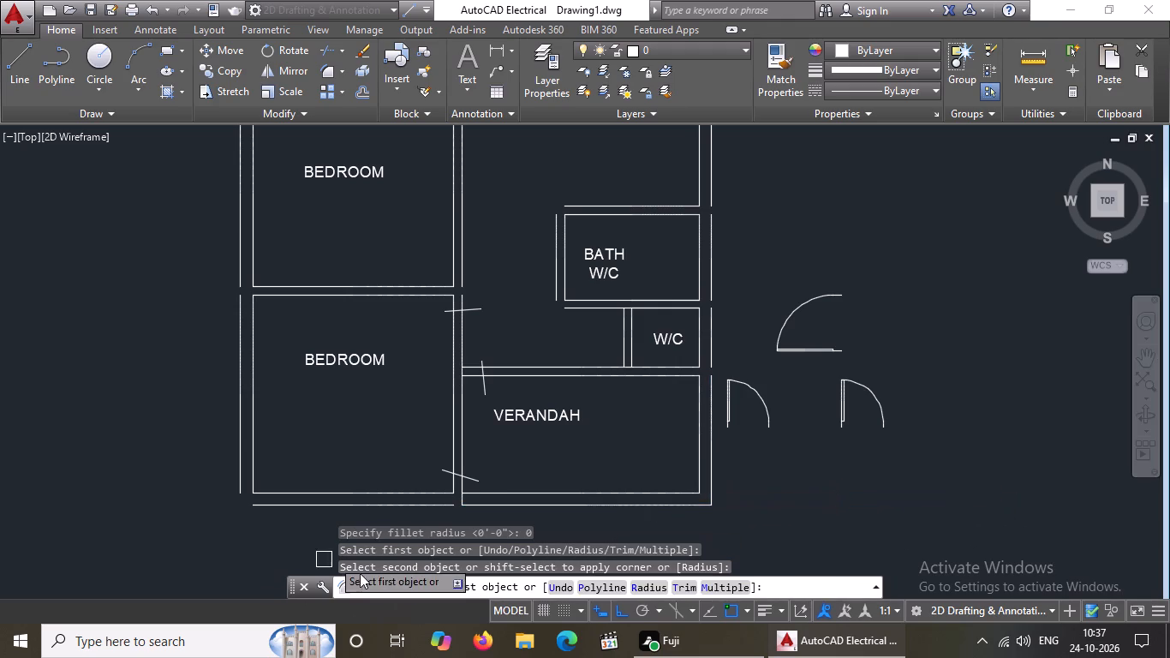
{"action": "left_click", "coordinate": [235, 458]}
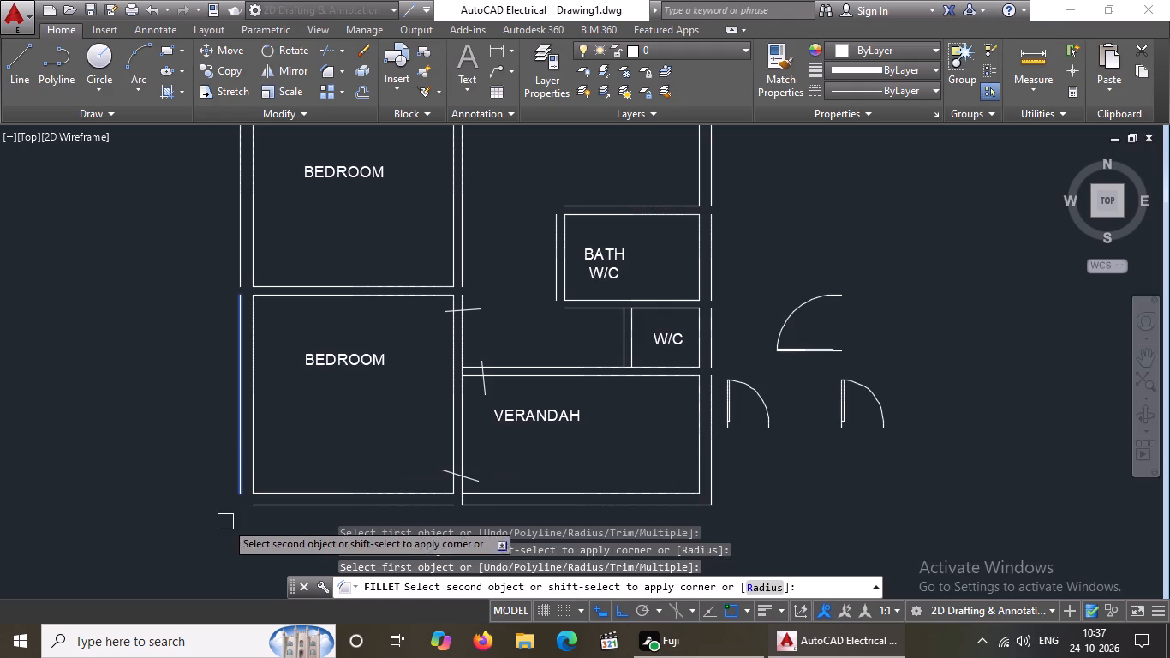
{"action": "left_click", "coordinate": [299, 509]}
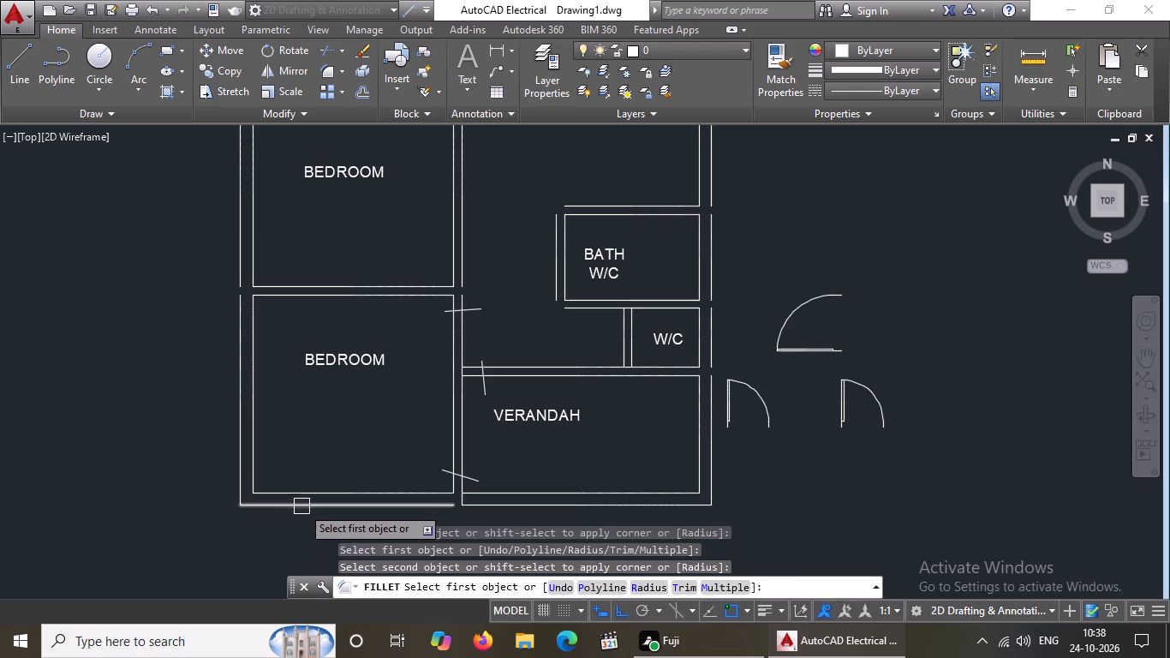
Fillet the outer wall lines with radius 0 at the plan's northeast corner beside the kitchen.
{"action": "scroll", "coordinate": [305, 516], "scroll_direction": "down", "scroll_amount": 9}
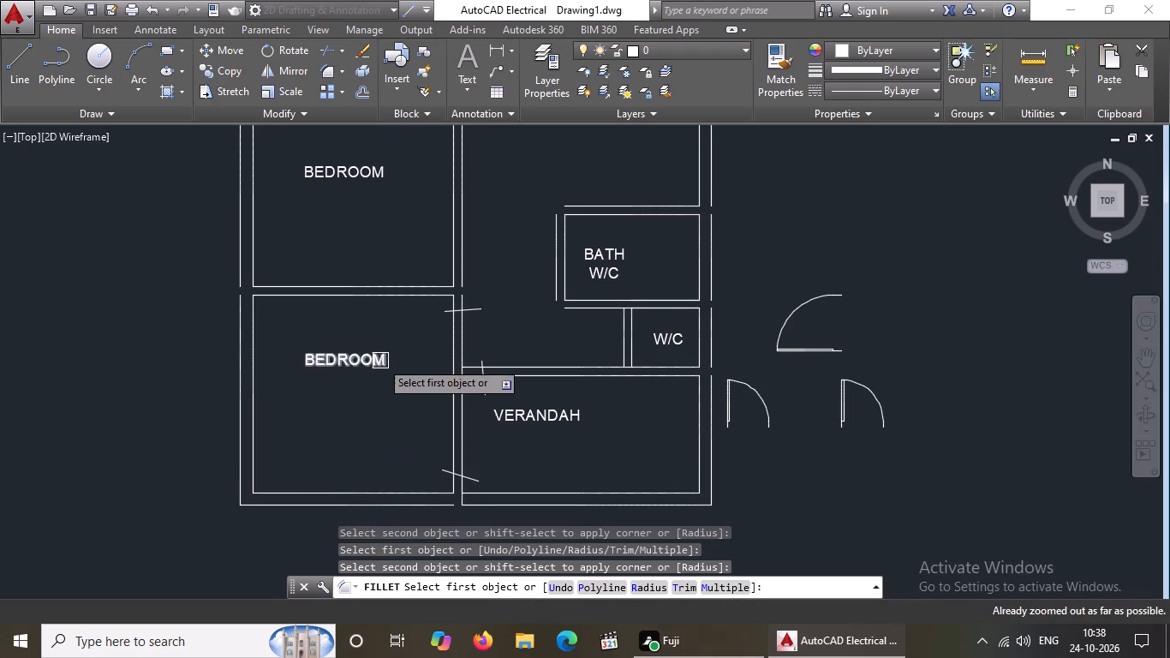
{"action": "middle_click_drag", "start_coordinate": [380, 420], "coordinate": [380, 657]}
{"action": "middle_click_drag", "start_coordinate": [425, 429], "coordinate": [425, 610]}
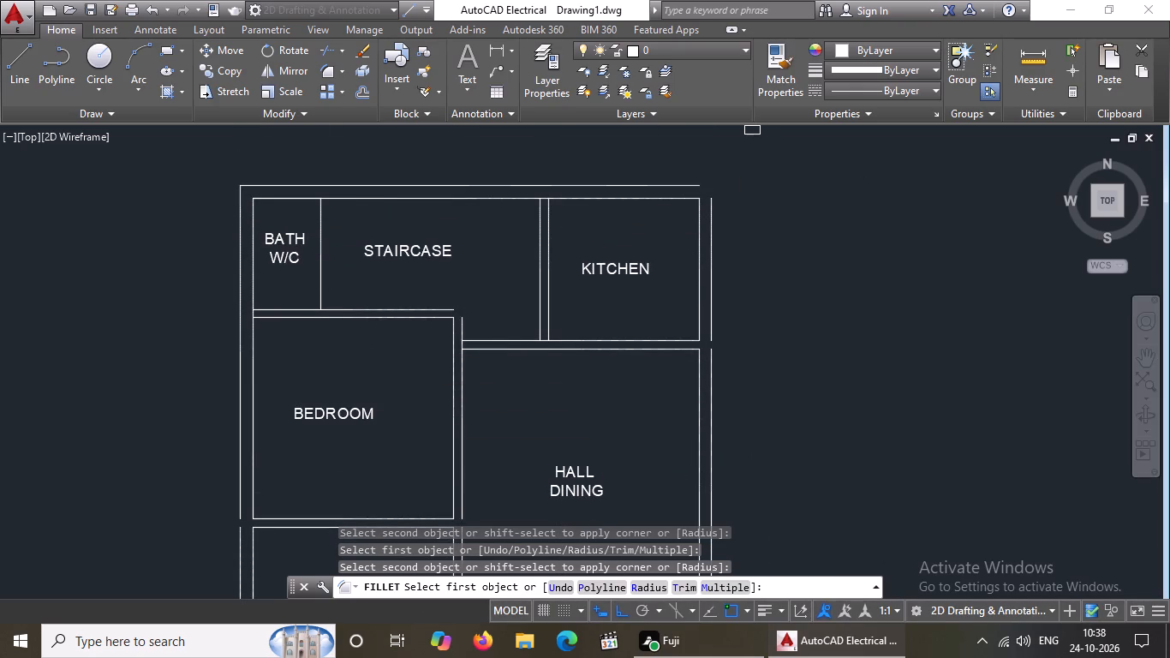
{"action": "left_click", "coordinate": [686, 182]}
{"action": "left_click", "coordinate": [716, 224]}
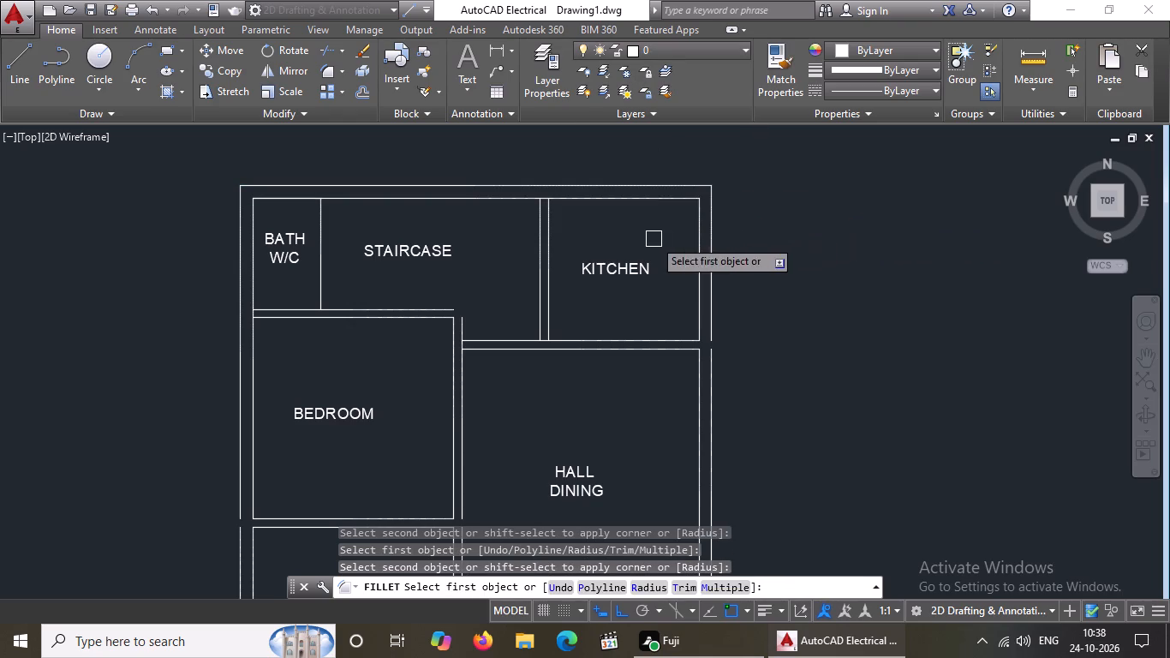
Join the staircase-side wall line and the hall-side line of the north bedroom into a square corner with Fillet.
{"action": "scroll", "coordinate": [654, 236], "scroll_direction": "down", "scroll_amount": 3}
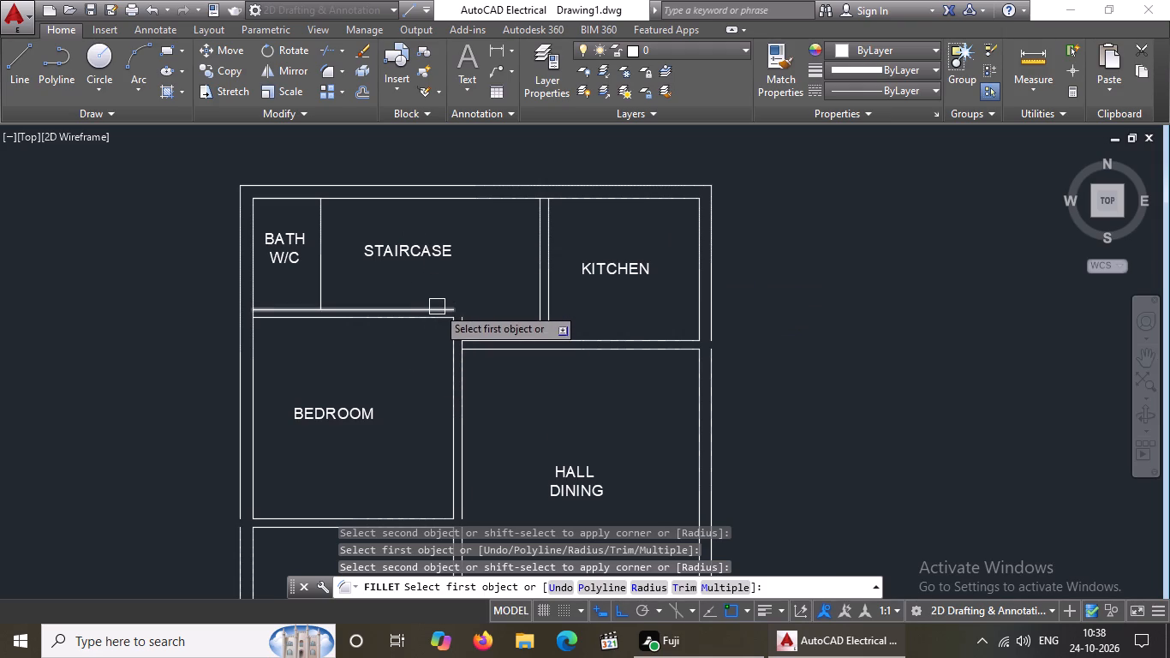
{"action": "left_click", "coordinate": [438, 306]}
{"action": "left_click", "coordinate": [468, 332]}
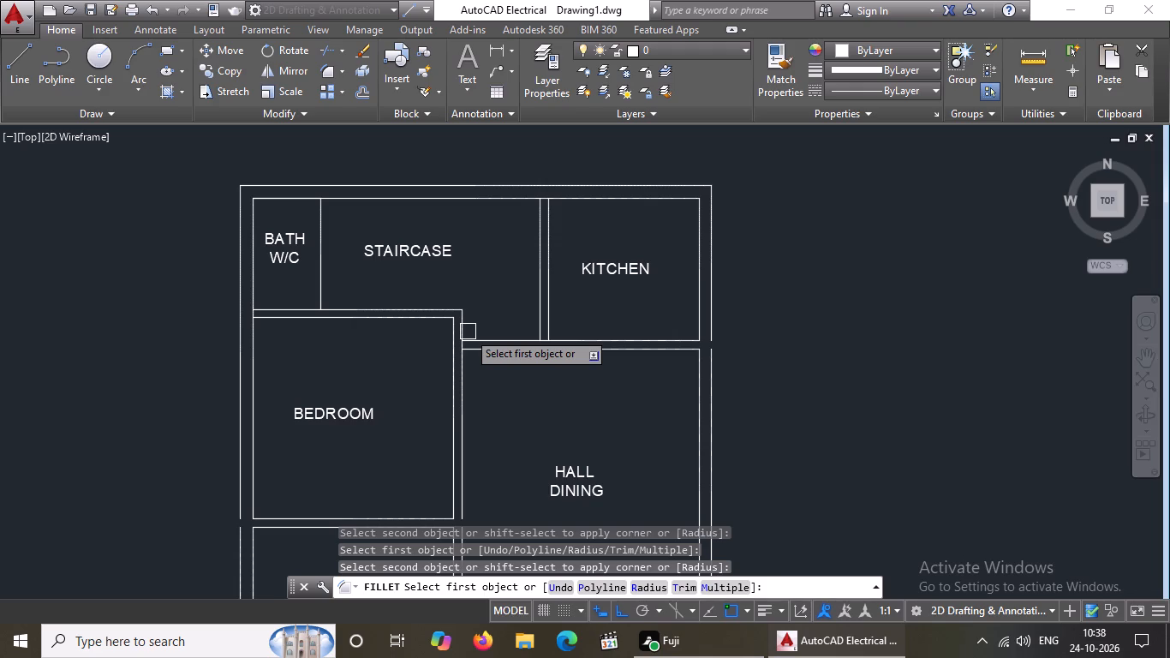
Close the two open outer corners on the west side of the BATH W/C below the hall with radius 0 fillets.
{"action": "scroll", "coordinate": [469, 320], "scroll_direction": "down", "scroll_amount": 6}
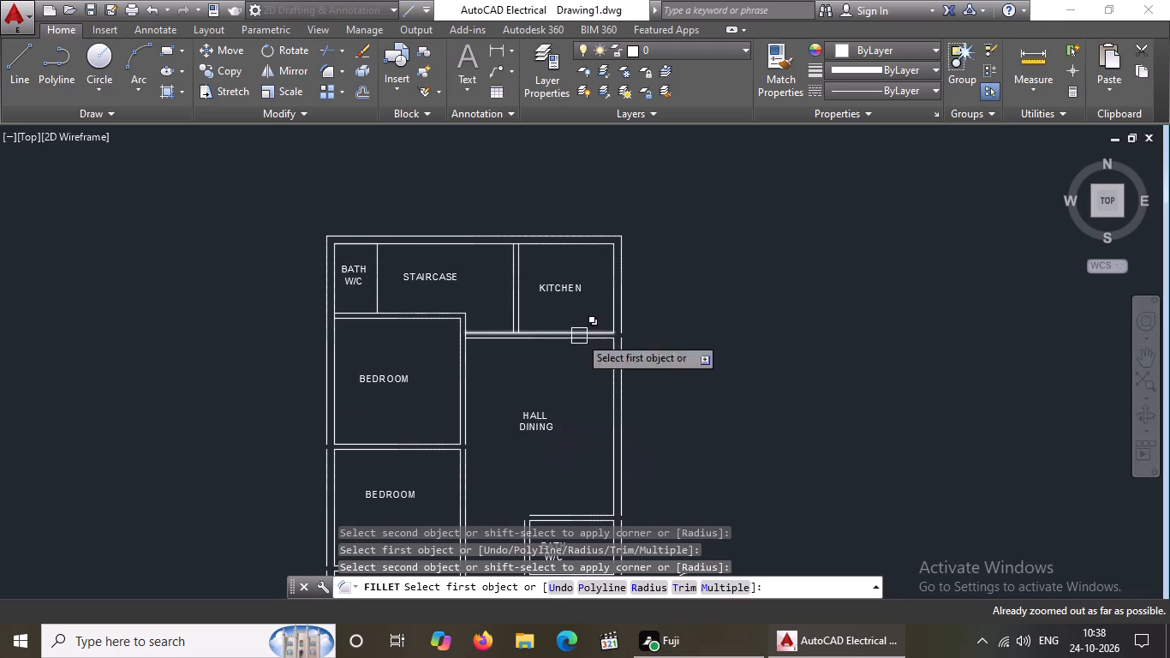
{"action": "scroll", "coordinate": [540, 516], "scroll_direction": "down", "scroll_amount": 3}
{"action": "middle_click_drag", "start_coordinate": [543, 496], "coordinate": [639, 386]}
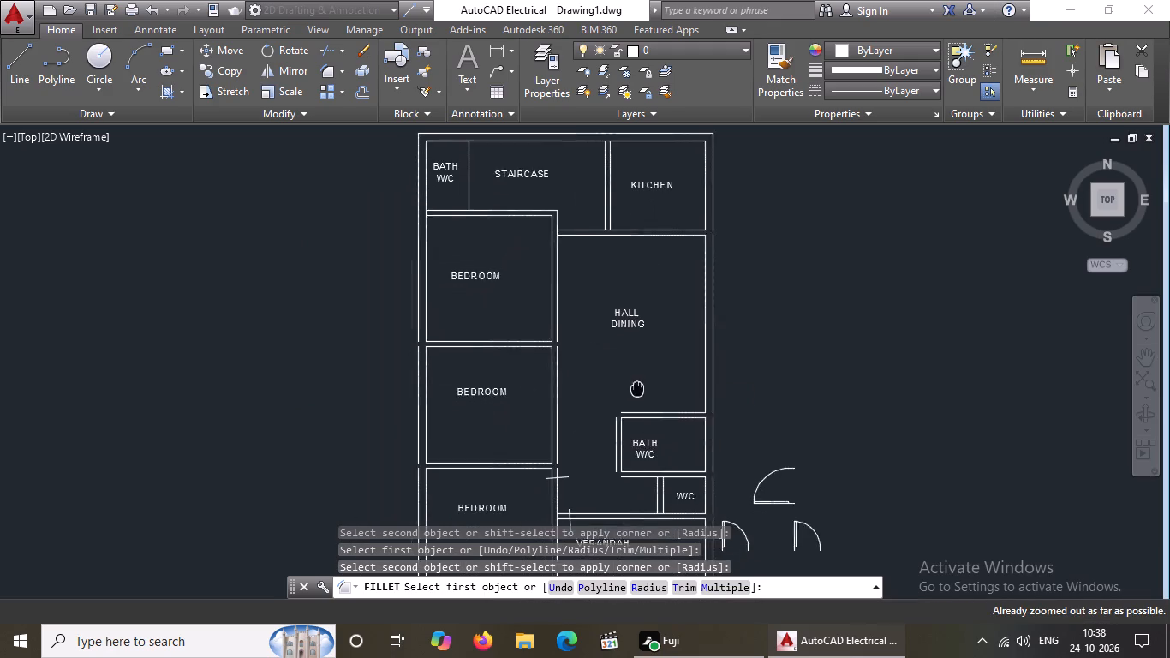
{"action": "middle_click_drag", "start_coordinate": [639, 386], "coordinate": [642, 380]}
{"action": "scroll", "coordinate": [674, 433], "scroll_direction": "up", "scroll_amount": 1}
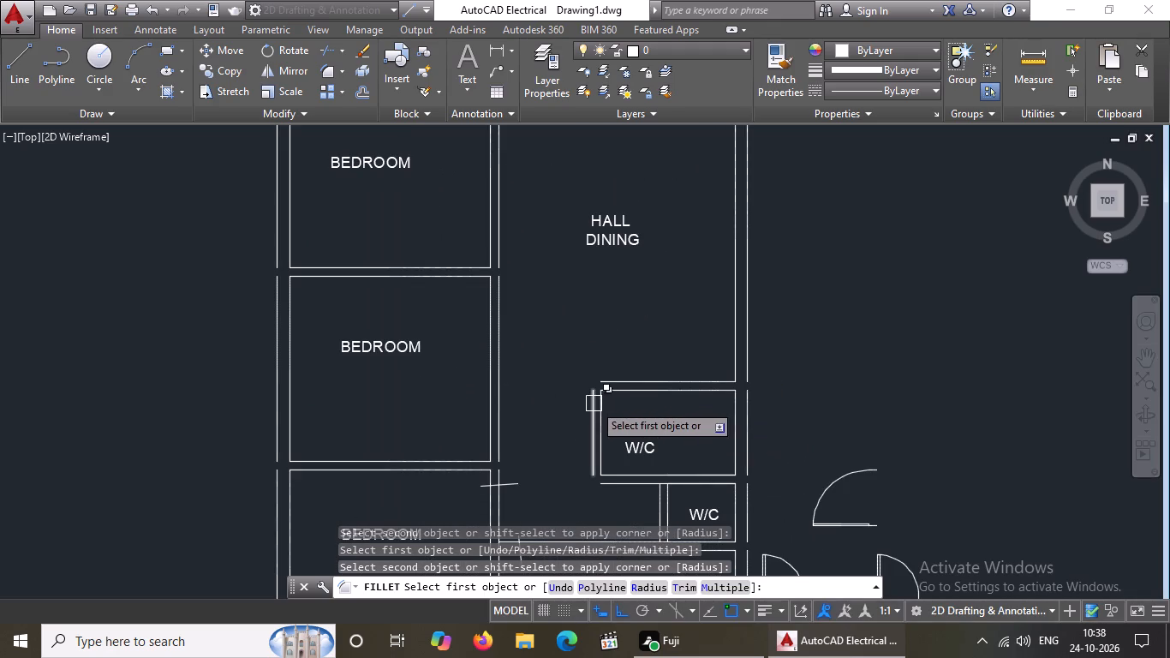
{"action": "left_click", "coordinate": [589, 407]}
{"action": "left_click", "coordinate": [609, 375]}
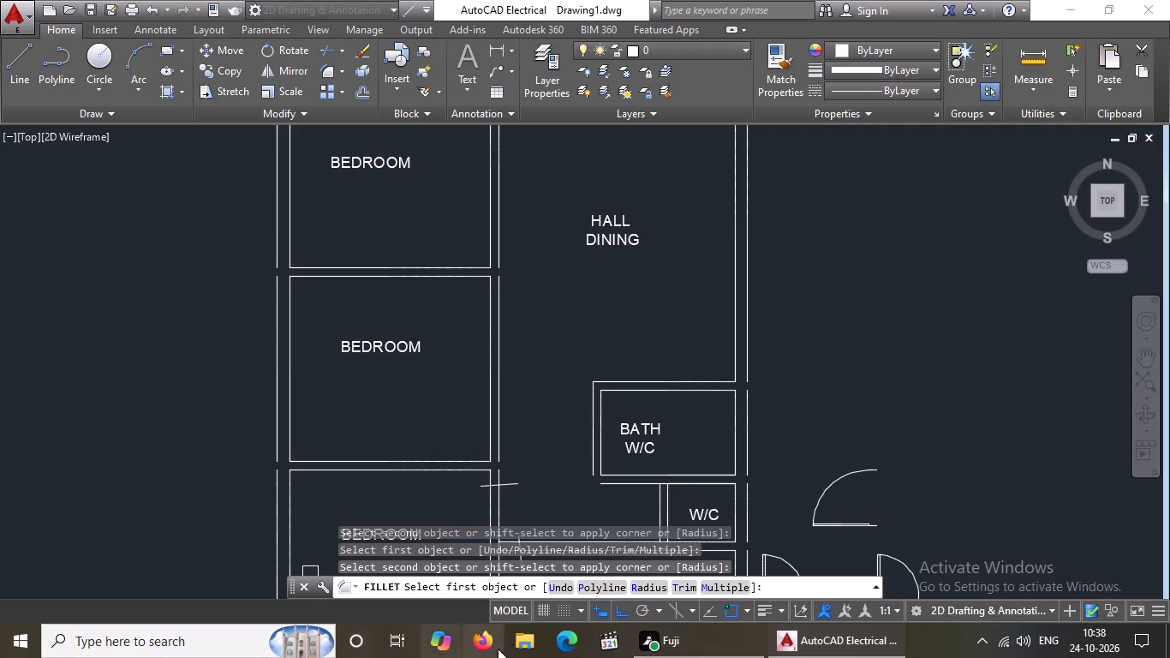
{"action": "left_click", "coordinate": [592, 459]}
{"action": "left_click", "coordinate": [619, 488]}
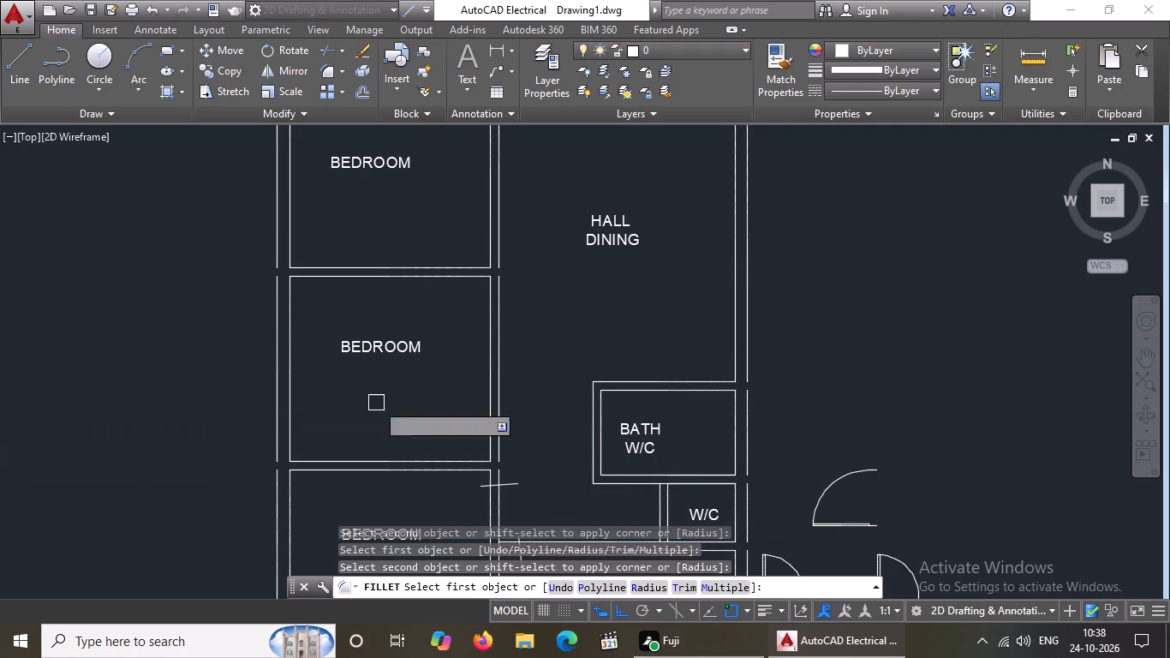
{"action": "scroll", "coordinate": [534, 418], "scroll_direction": "down", "scroll_amount": 6}
{"action": "middle_click_drag", "start_coordinate": [540, 468], "coordinate": [591, 384]}
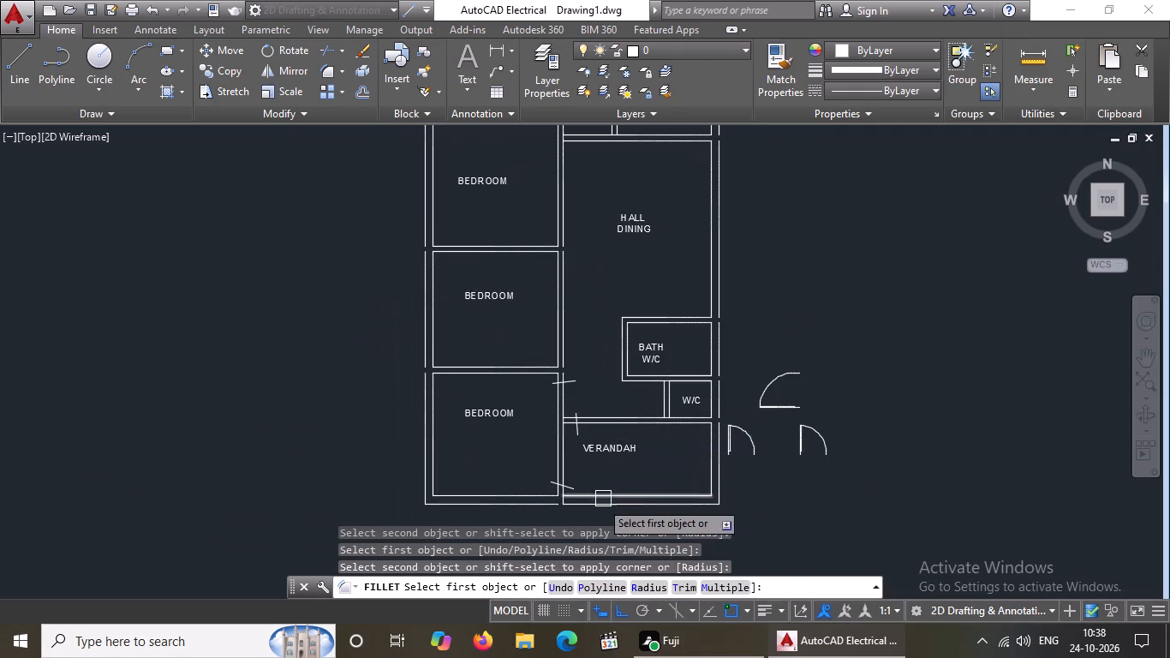
{"action": "middle_click_drag", "start_coordinate": [651, 461], "coordinate": [600, 495]}
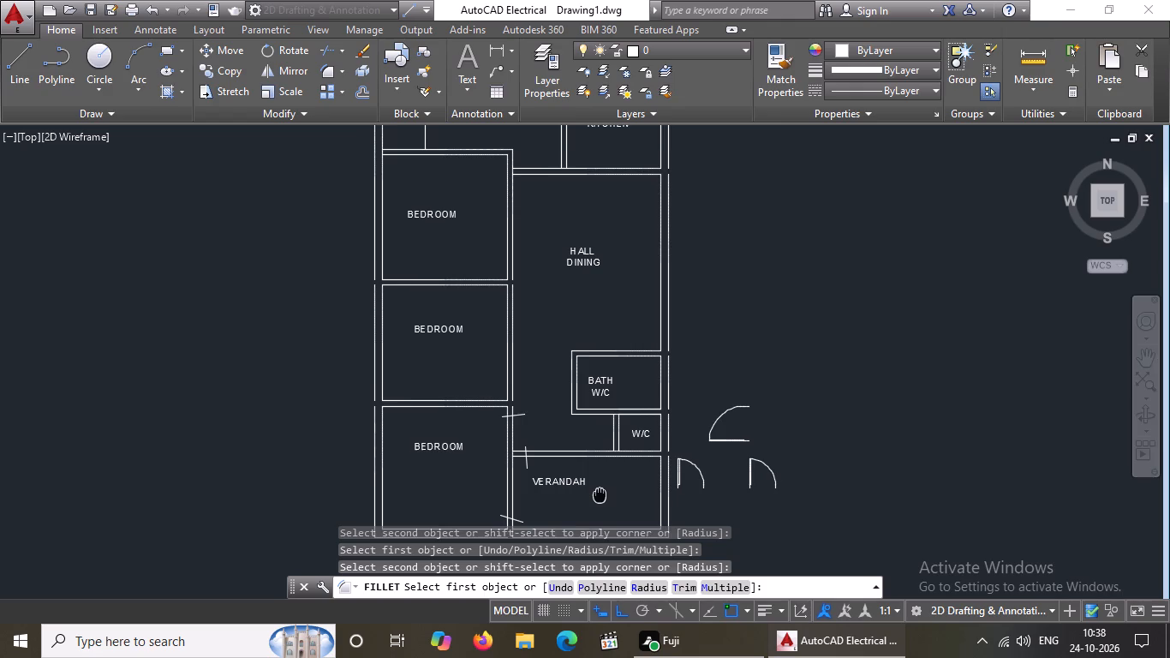
{"action": "middle_click_drag", "start_coordinate": [600, 495], "coordinate": [632, 418]}
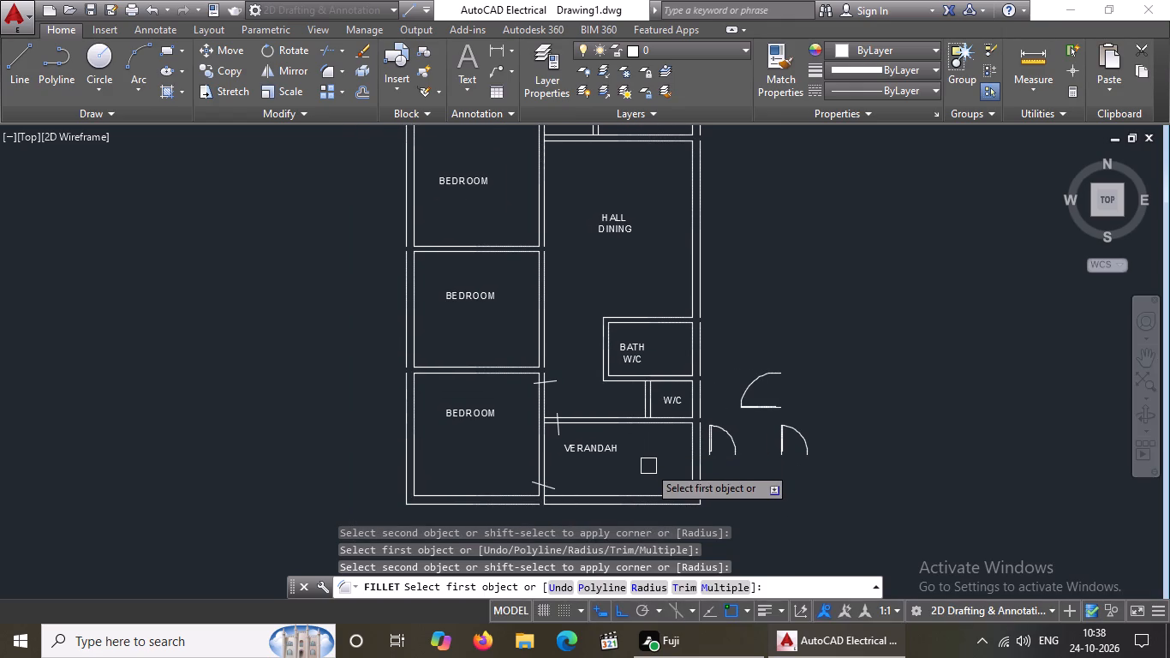
{"action": "key", "text": "Escape"}
{"action": "key", "text": "Escape"}
{"action": "key", "text": "Escape"}
{"action": "key", "text": "Escape"}
{"action": "key", "text": "Escape"}
{"action": "key", "text": "Escape"}
{"action": "key", "text": "Escape"}
{"action": "key", "text": "Escape"}
{"action": "key", "text": "Escape"}
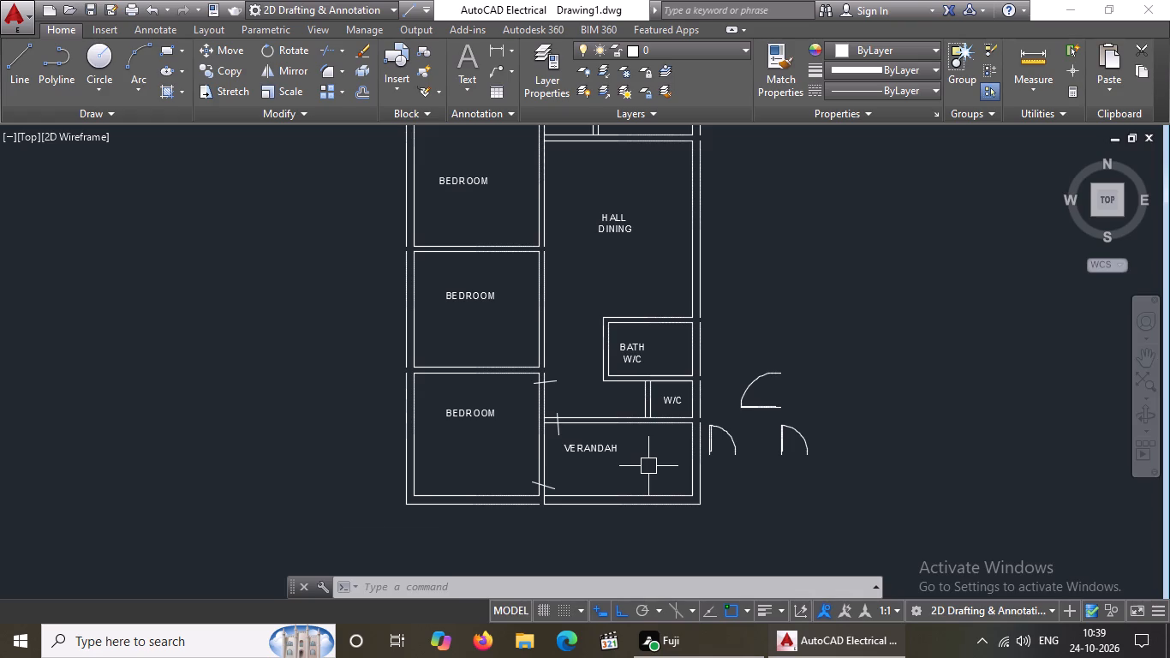
Extend the outer wall lines across the gaps along the west, south and lower east sides, using all objects as boundaries.
{"action": "type", "text": "EX"}
{"action": "key", "text": "Return"}
{"action": "key", "text": "Return"}
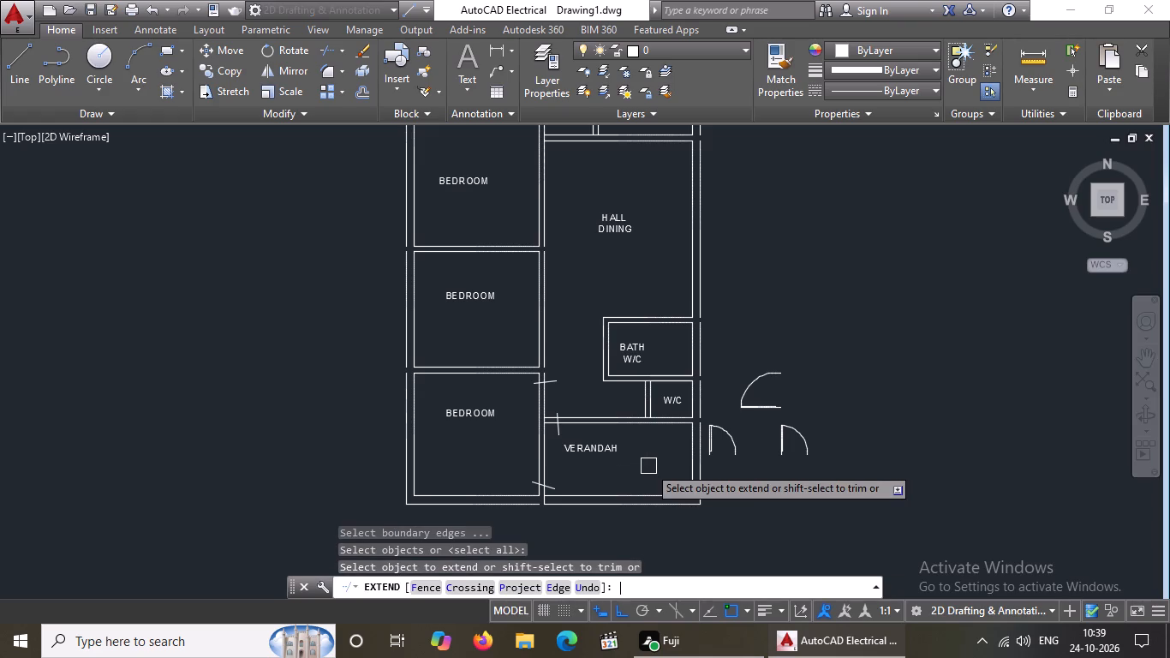
{"action": "left_click", "coordinate": [402, 388]}
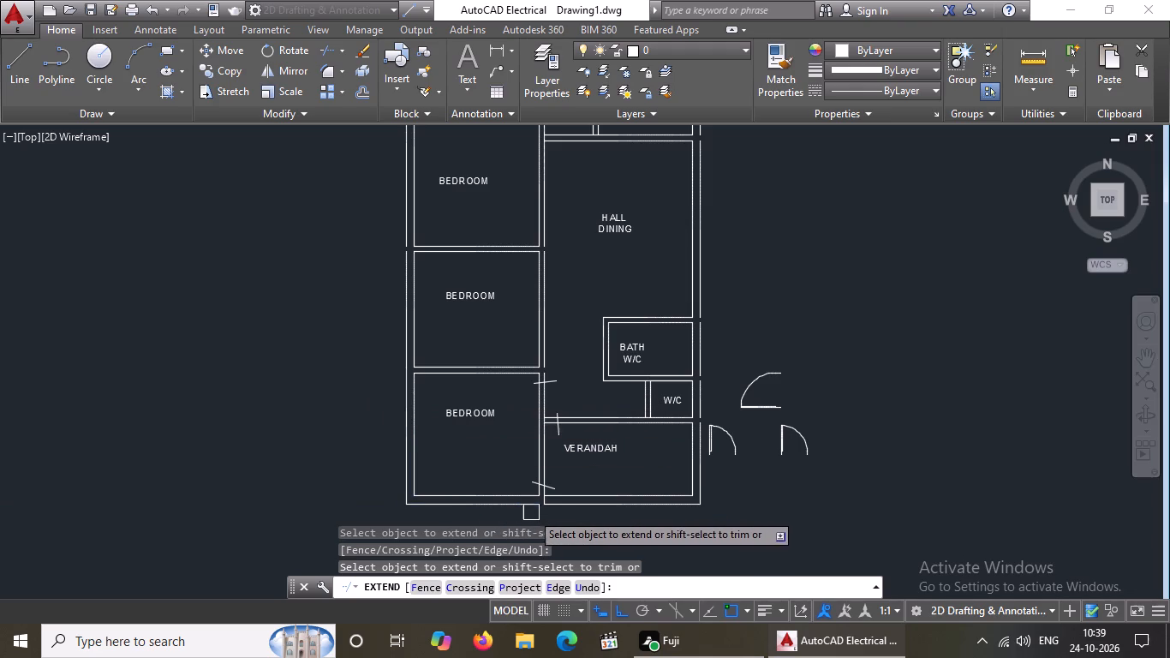
{"action": "left_click", "coordinate": [528, 508]}
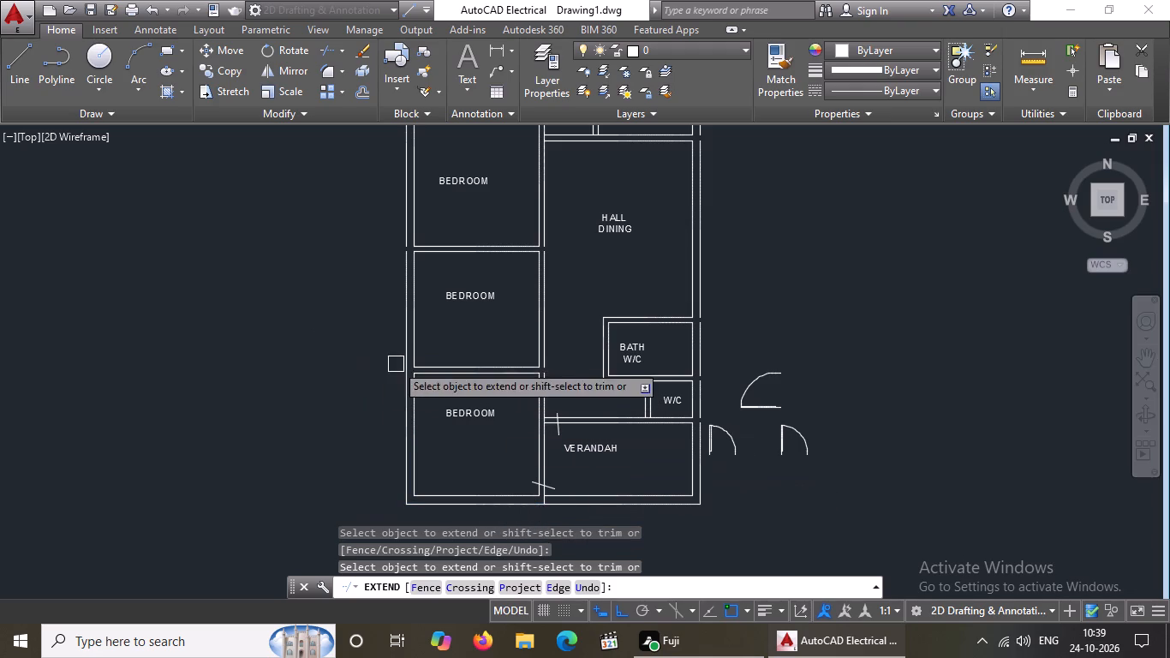
{"action": "left_click", "coordinate": [404, 263]}
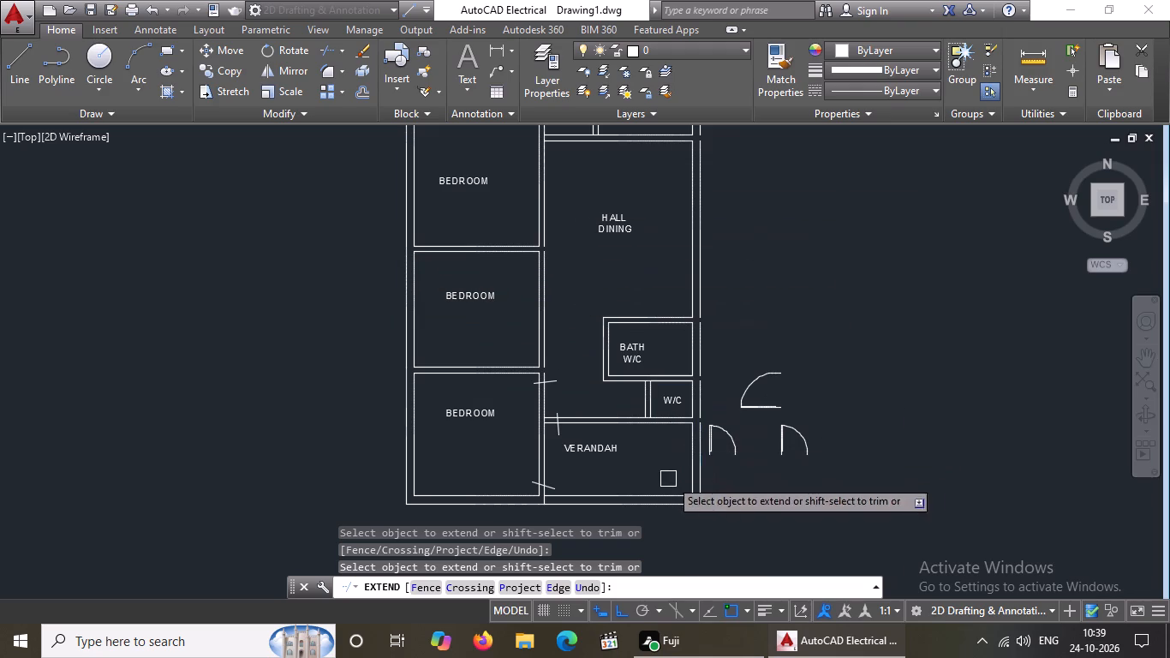
{"action": "left_click", "coordinate": [699, 437]}
{"action": "left_click", "coordinate": [702, 390]}
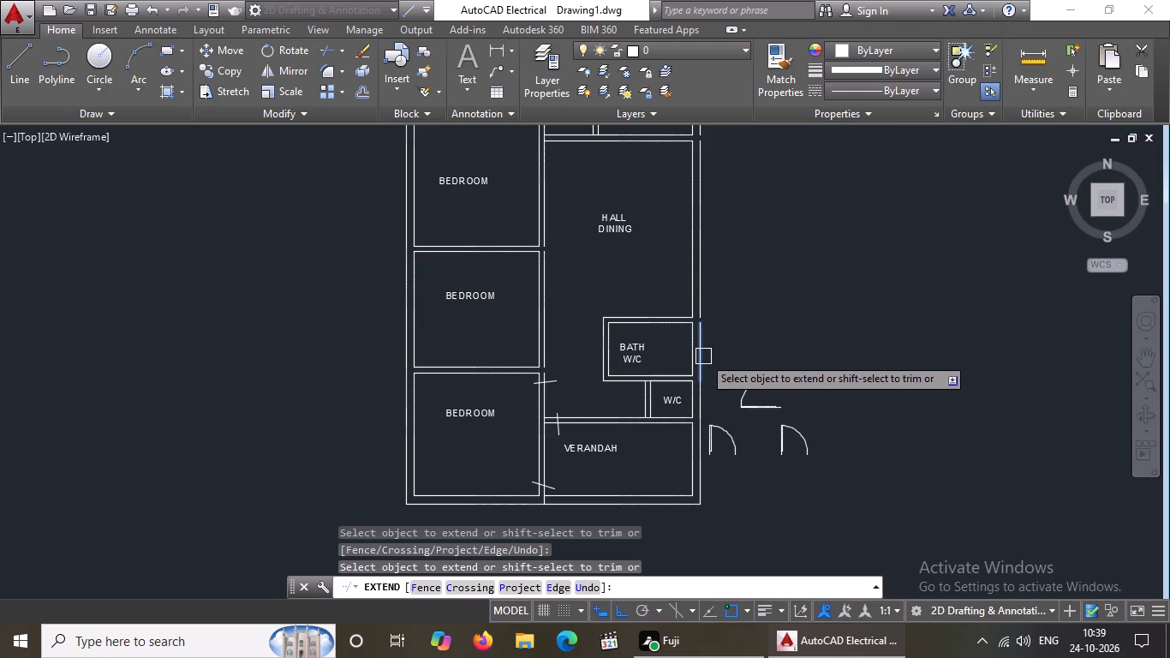
{"action": "left_click", "coordinate": [701, 342]}
Extend the hall-side wall lines of the south and middle bedrooms northward to close the gaps between bedrooms.
{"action": "scroll", "coordinate": [701, 342], "scroll_direction": "down", "scroll_amount": 4}
{"action": "middle_click_drag", "start_coordinate": [666, 293], "coordinate": [657, 366]}
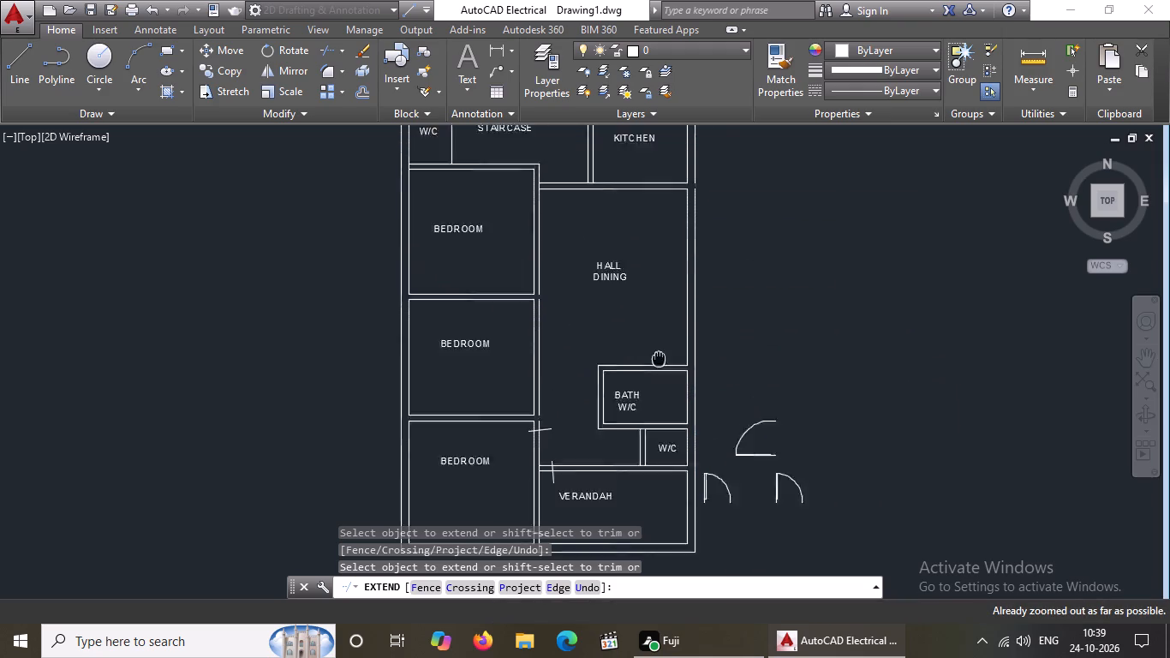
{"action": "middle_click_drag", "start_coordinate": [657, 366], "coordinate": [645, 430]}
{"action": "scroll", "coordinate": [520, 488], "scroll_direction": "up", "scroll_amount": 1}
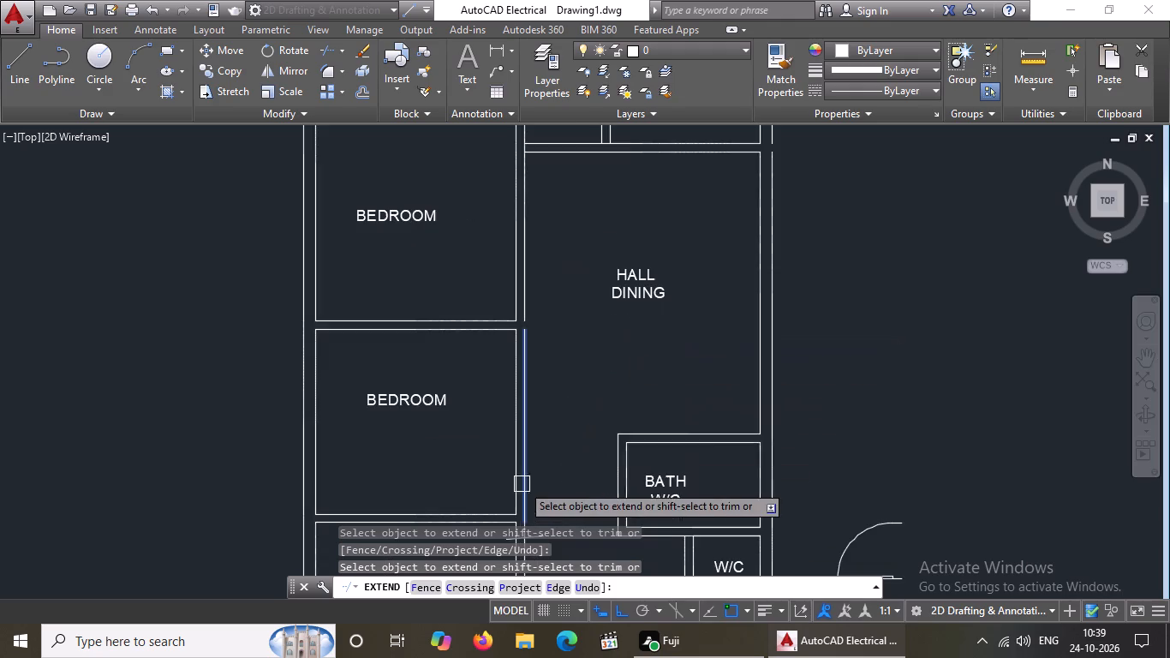
{"action": "scroll", "coordinate": [592, 422], "scroll_direction": "down", "scroll_amount": 6}
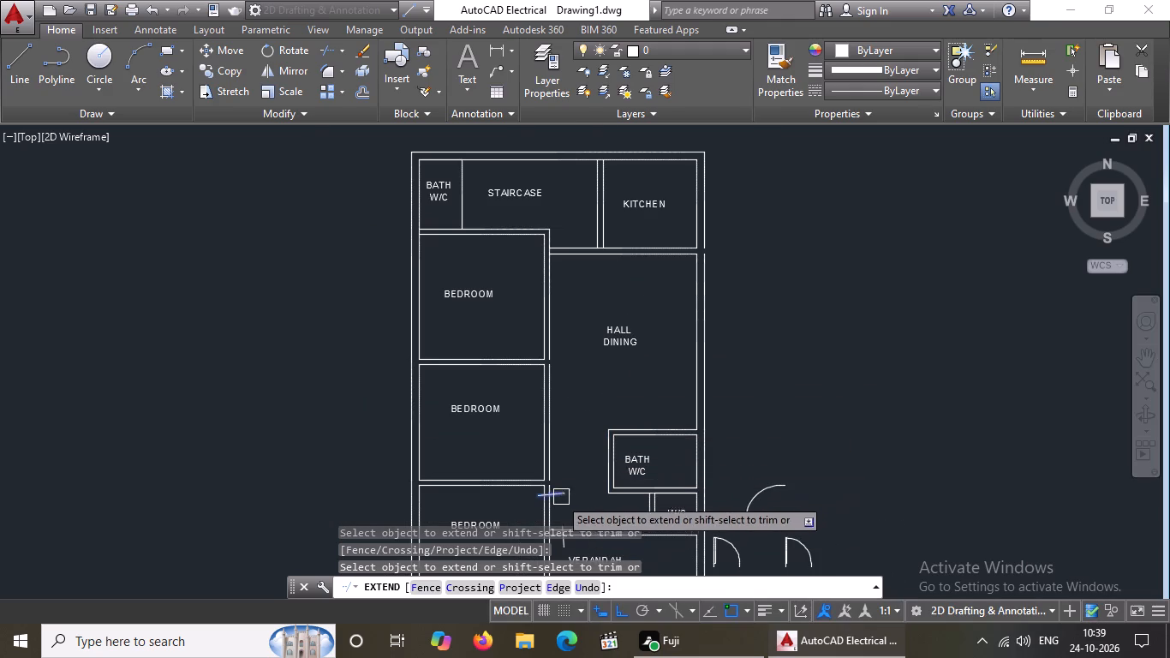
{"action": "scroll", "coordinate": [555, 490], "scroll_direction": "up", "scroll_amount": 4}
{"action": "left_click", "coordinate": [518, 497]}
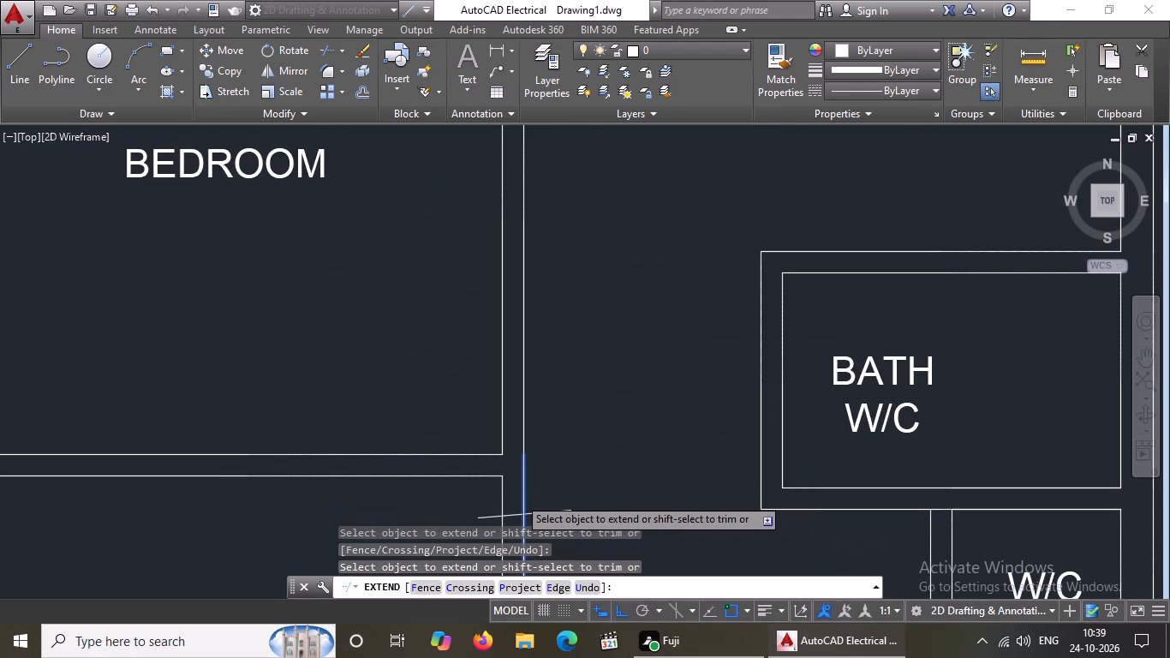
{"action": "scroll", "coordinate": [667, 313], "scroll_direction": "down", "scroll_amount": 6}
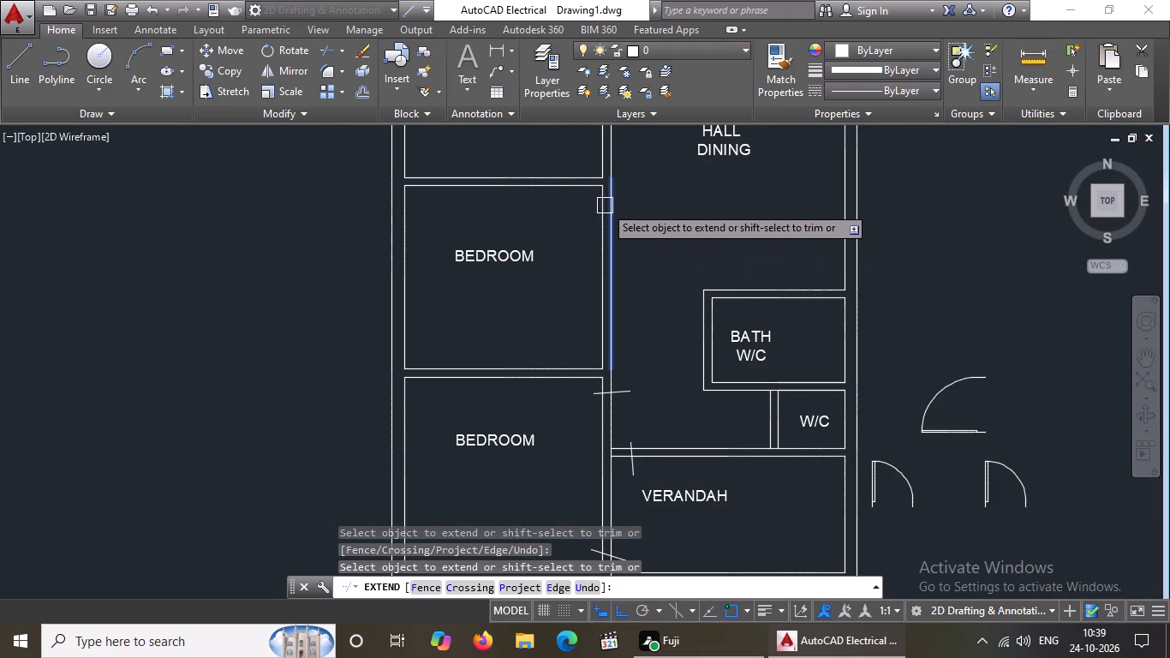
{"action": "left_click", "coordinate": [612, 200]}
Extend the outer east wall line beside the hall northward to meet the kitchen's outer wall line.
{"action": "scroll", "coordinate": [736, 256], "scroll_direction": "down", "scroll_amount": 11}
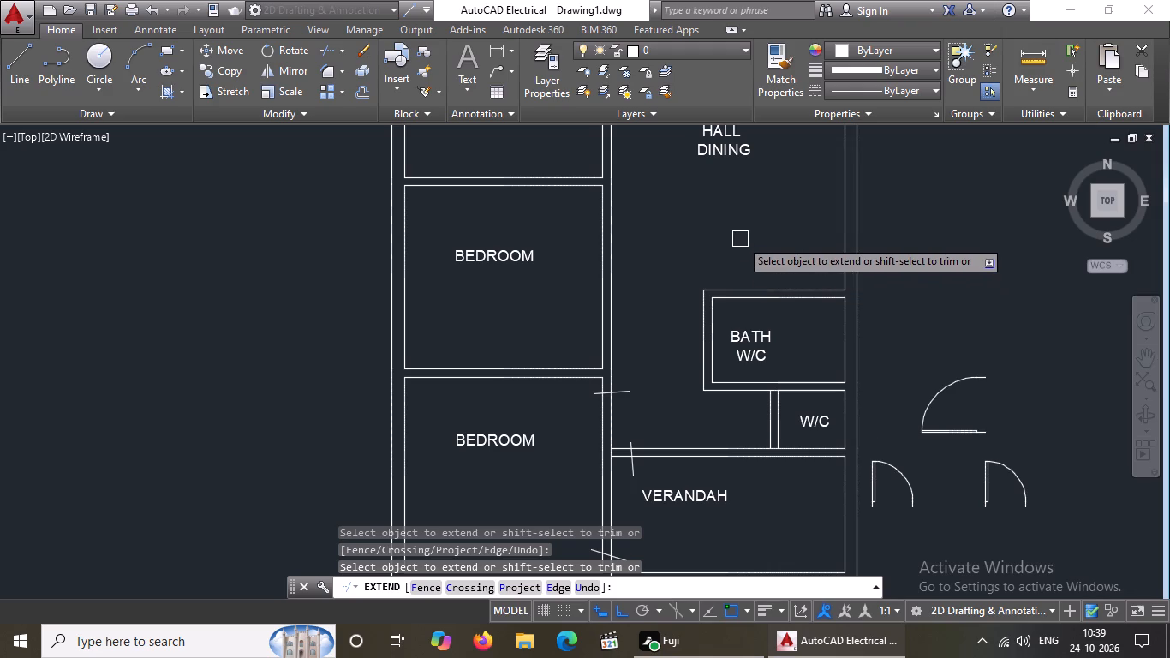
{"action": "middle_click_drag", "start_coordinate": [738, 239], "coordinate": [738, 496]}
{"action": "left_click", "coordinate": [859, 302]}
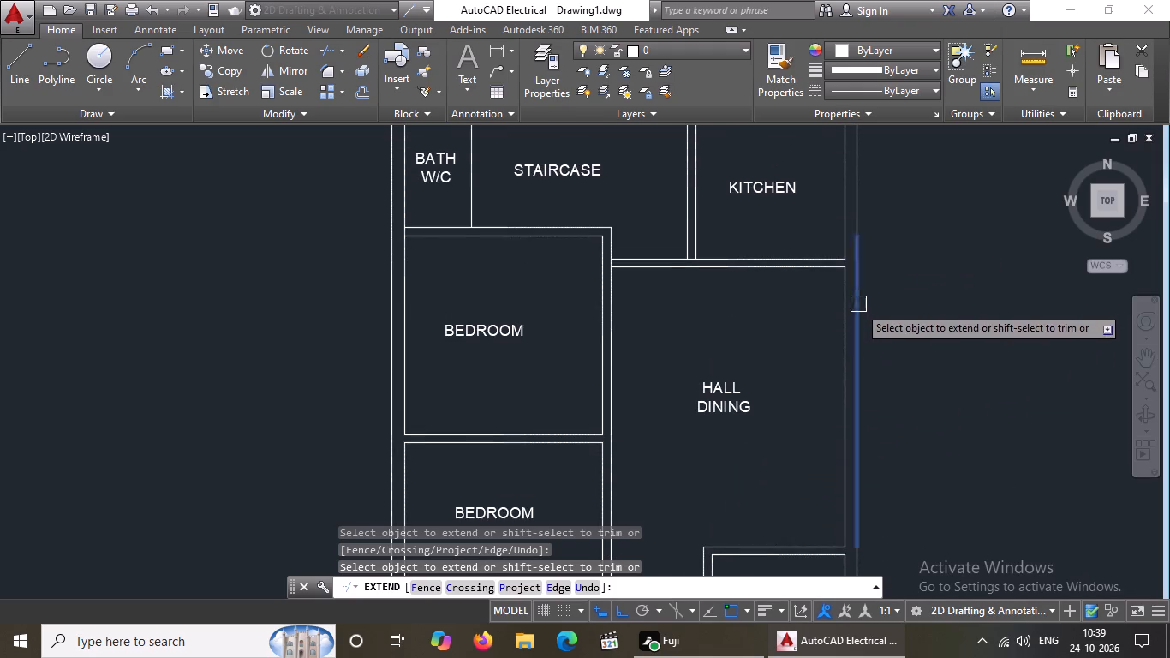
{"action": "middle_click_drag", "start_coordinate": [646, 337], "coordinate": [646, 532]}
{"action": "middle_click_drag", "start_coordinate": [648, 523], "coordinate": [666, 380]}
{"action": "scroll", "coordinate": [675, 376], "scroll_direction": "down", "scroll_amount": 2}
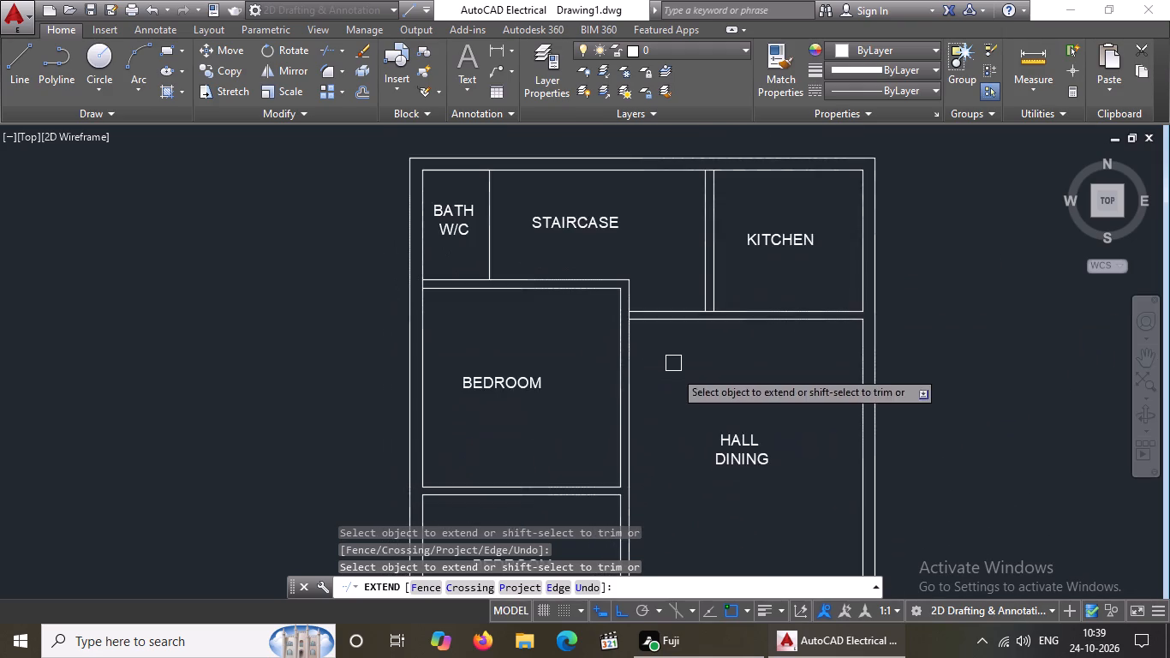
{"action": "scroll", "coordinate": [676, 381], "scroll_direction": "down", "scroll_amount": 10}
{"action": "middle_click_drag", "start_coordinate": [715, 353], "coordinate": [726, 315]}
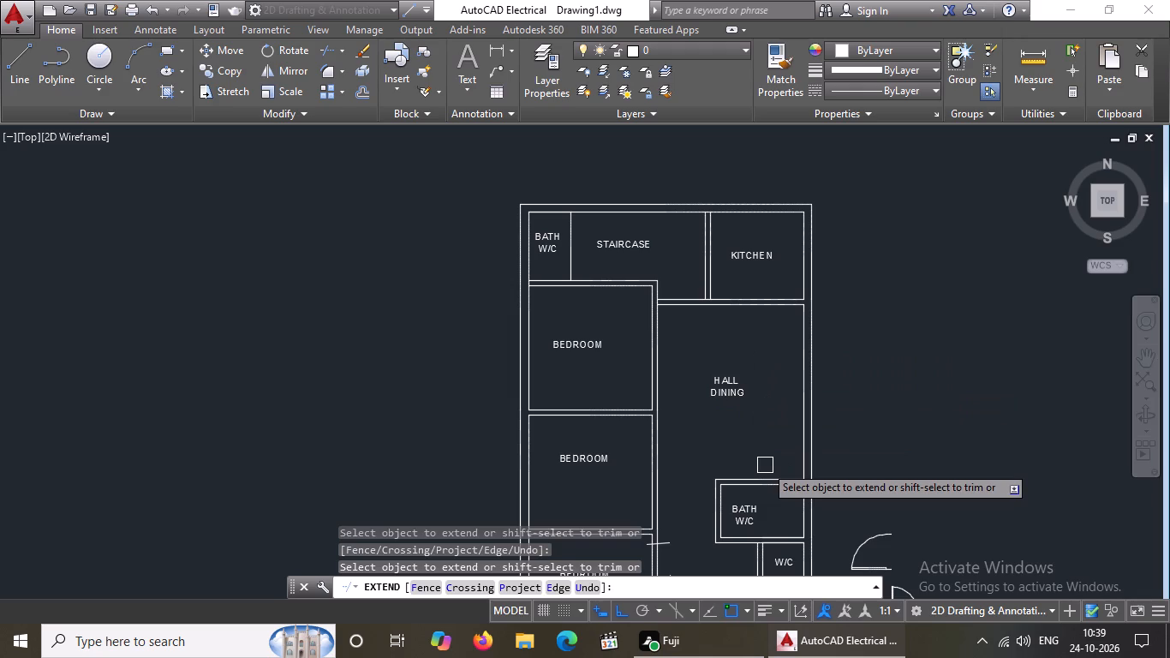
Erase the short line crossing the thickness of the south outer wall where the lower bedroom meets the verandah.
{"action": "key", "text": "Escape"}
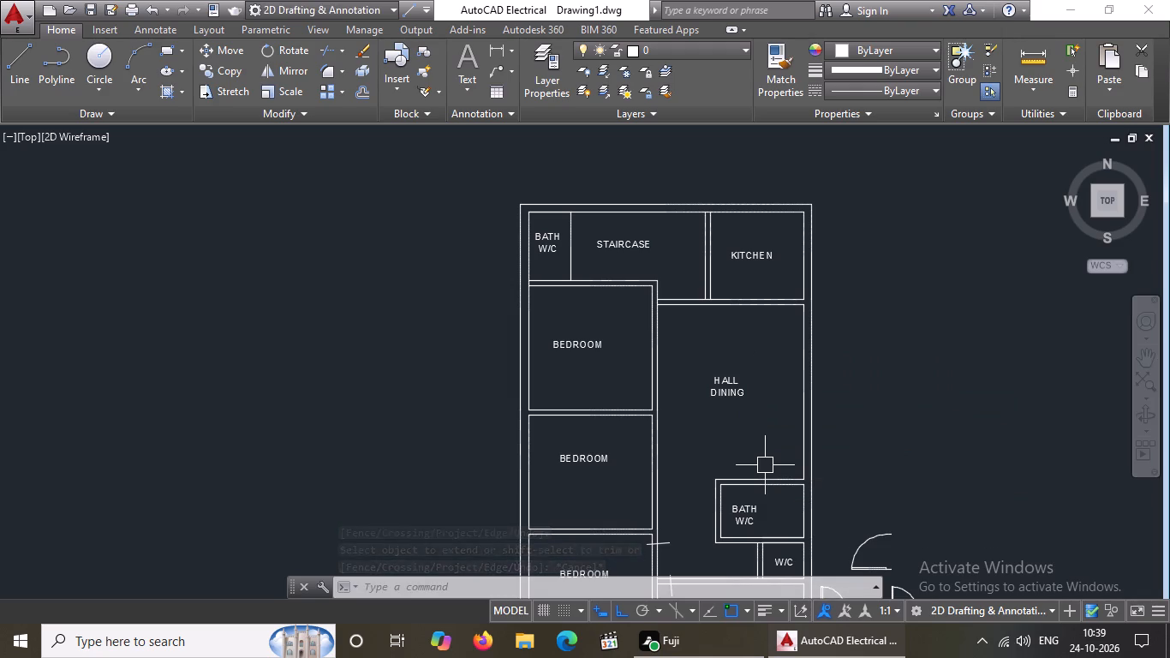
{"action": "key", "text": "Escape"}
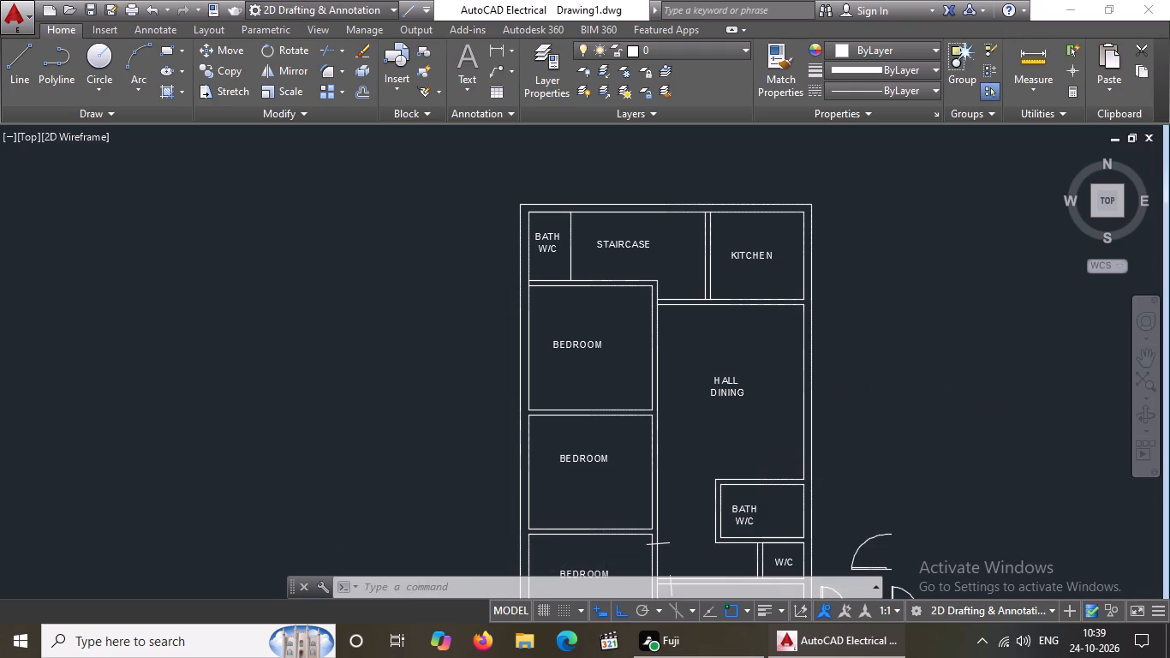
{"action": "middle_click_drag", "start_coordinate": [526, 362], "coordinate": [563, 186]}
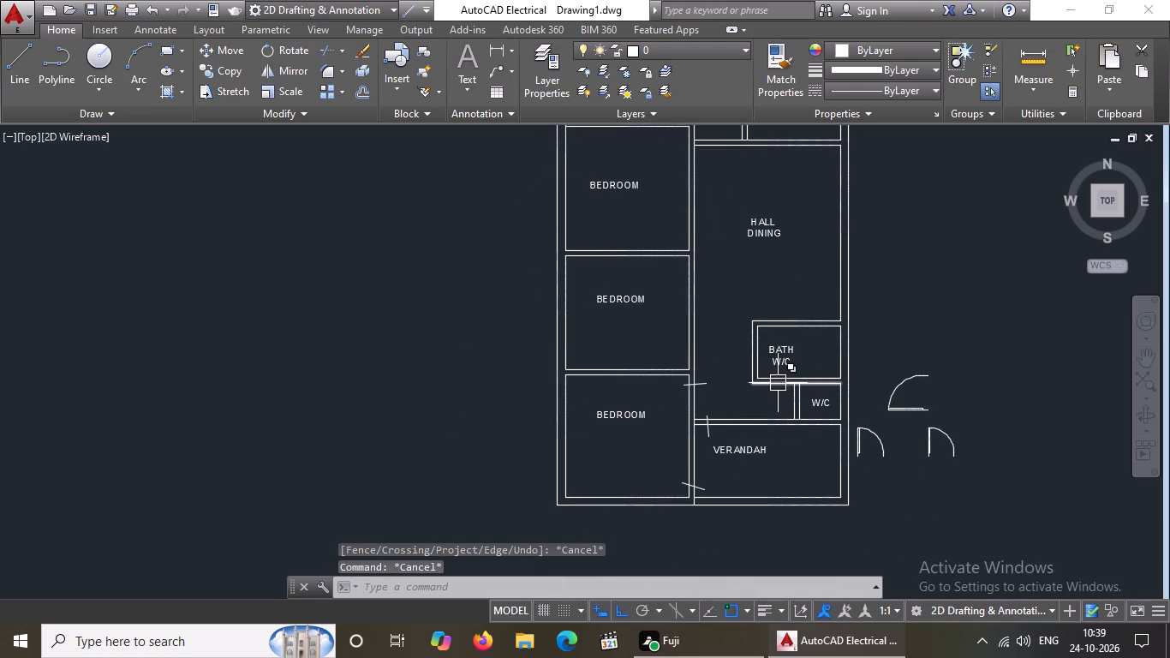
{"action": "middle_click_drag", "start_coordinate": [768, 382], "coordinate": [537, 404]}
{"action": "middle_click_drag", "start_coordinate": [510, 490], "coordinate": [533, 475]}
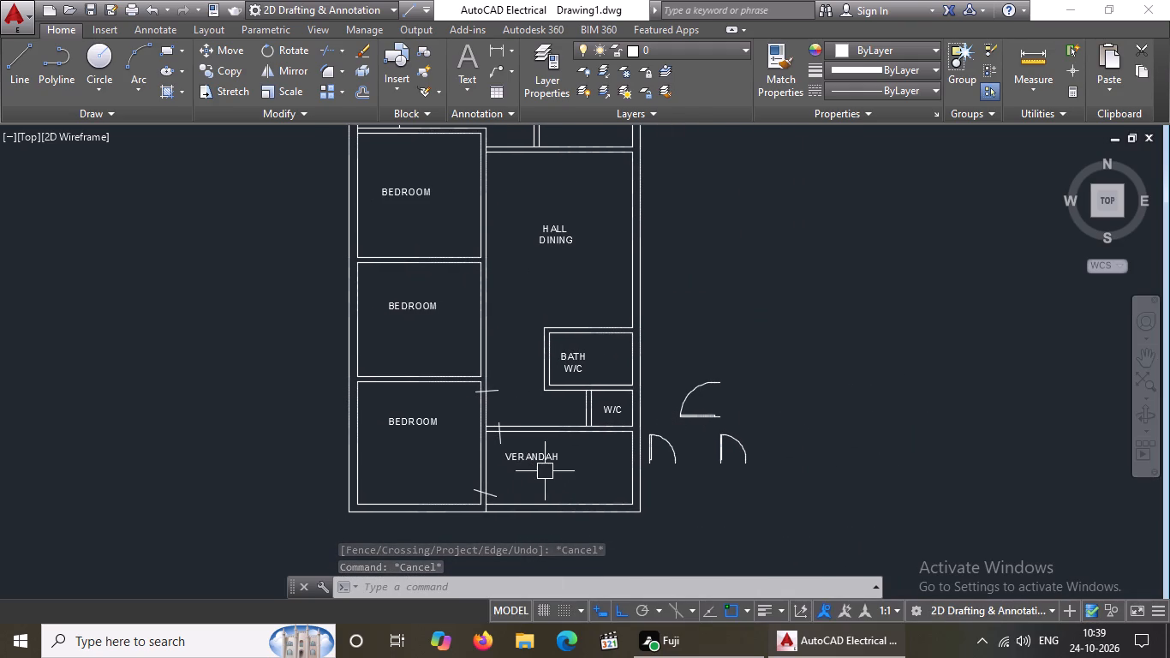
{"action": "key", "text": "Escape"}
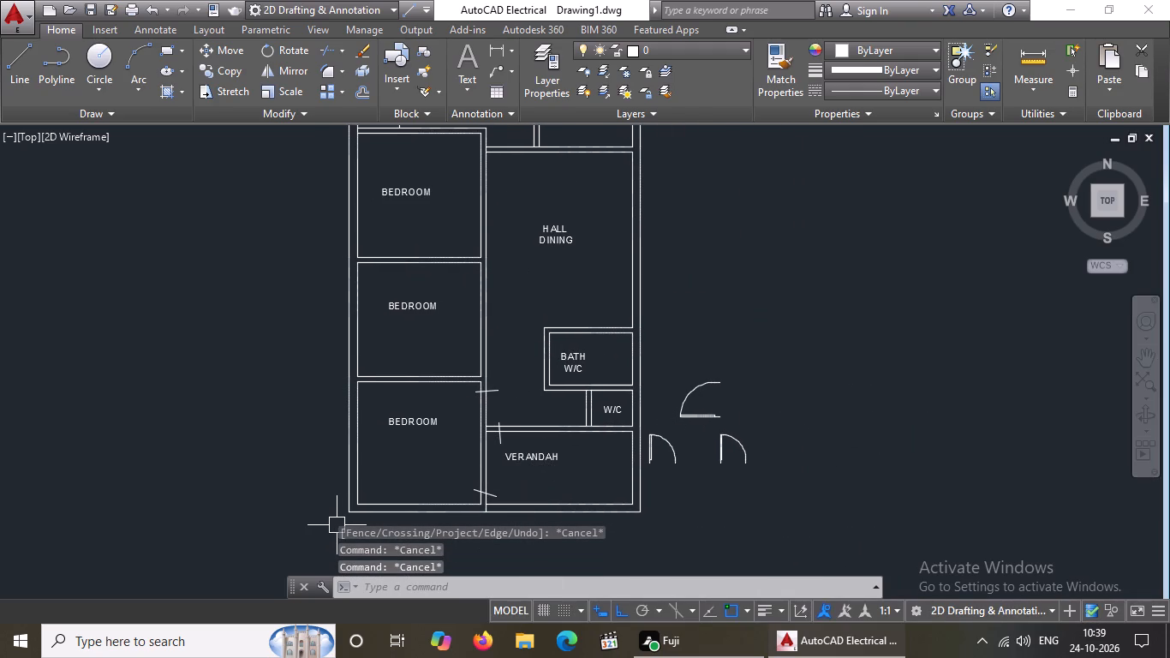
{"action": "type", "text": "TR"}
{"action": "key", "text": "space"}
{"action": "key", "text": "space"}
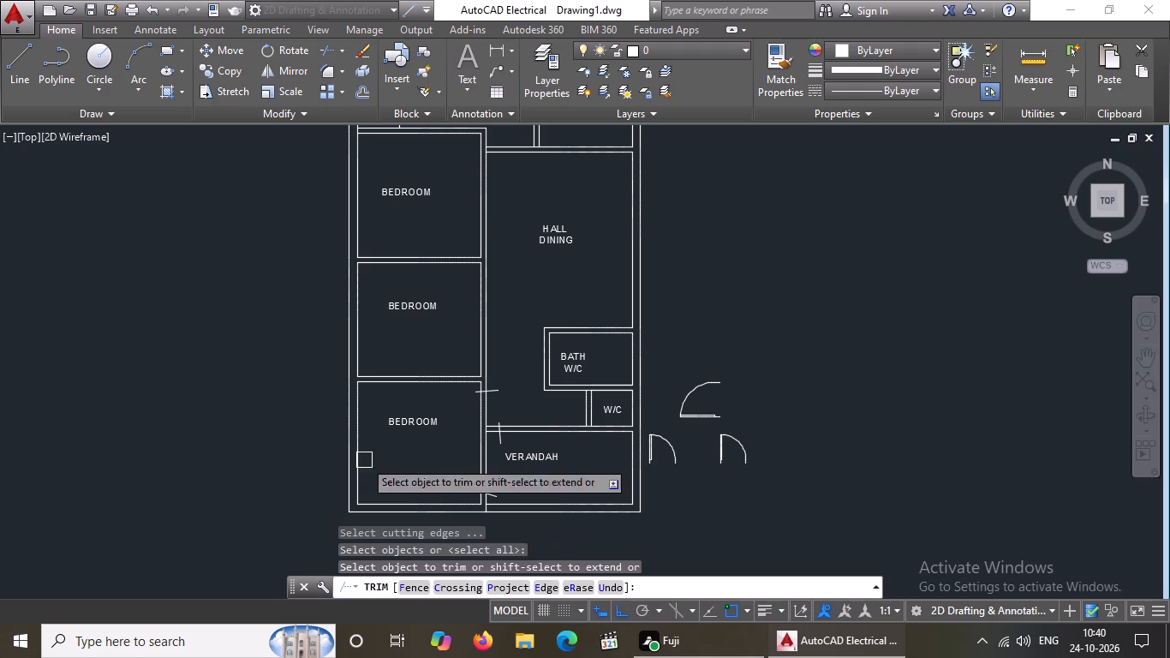
{"action": "scroll", "coordinate": [503, 519], "scroll_direction": "up", "scroll_amount": 3}
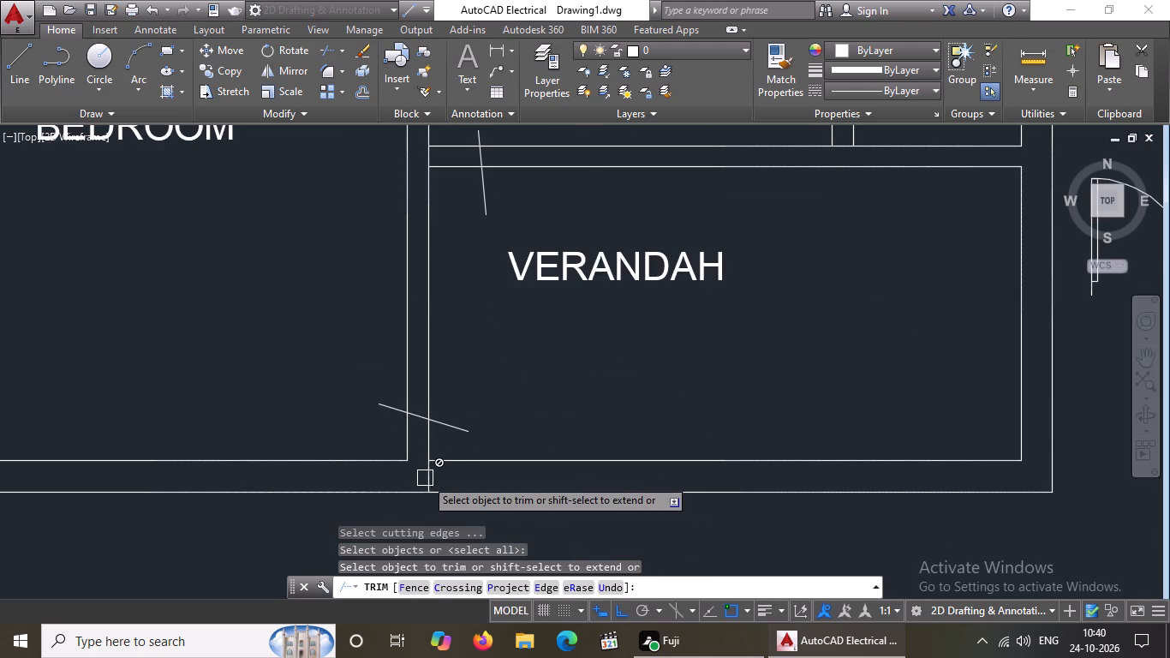
{"action": "scroll", "coordinate": [427, 480], "scroll_direction": "down", "scroll_amount": 4}
{"action": "key", "text": "Escape"}
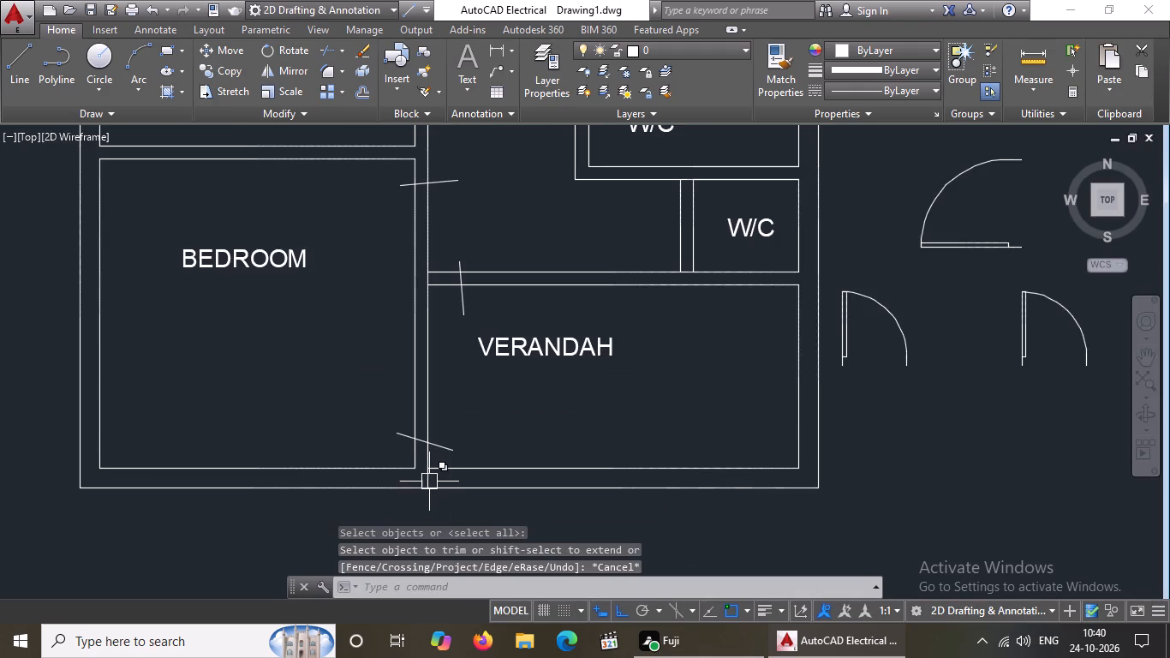
{"action": "left_click", "coordinate": [429, 481]}
{"action": "key", "text": "Delete"}
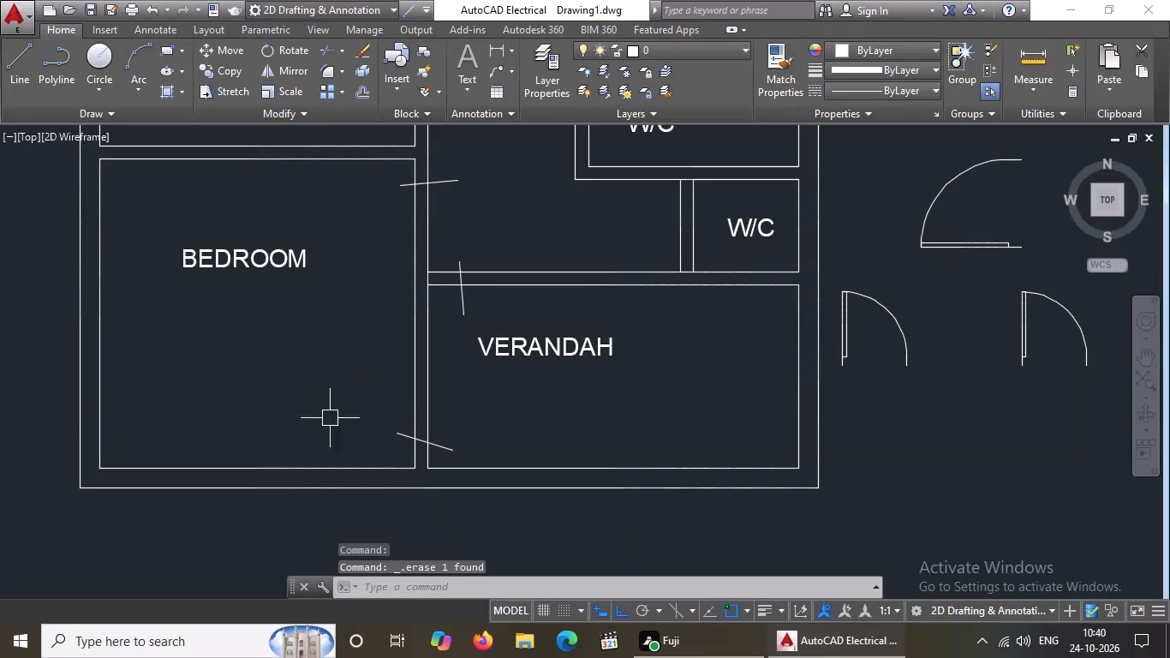
Trim the line pieces inside the wall junctions at the west end of the verandah's north wall and the south end of the W/C partition.
{"action": "scroll", "coordinate": [488, 349], "scroll_direction": "down", "scroll_amount": 1}
{"action": "middle_click_drag", "start_coordinate": [488, 366], "coordinate": [488, 516]}
{"action": "key", "text": "Escape"}
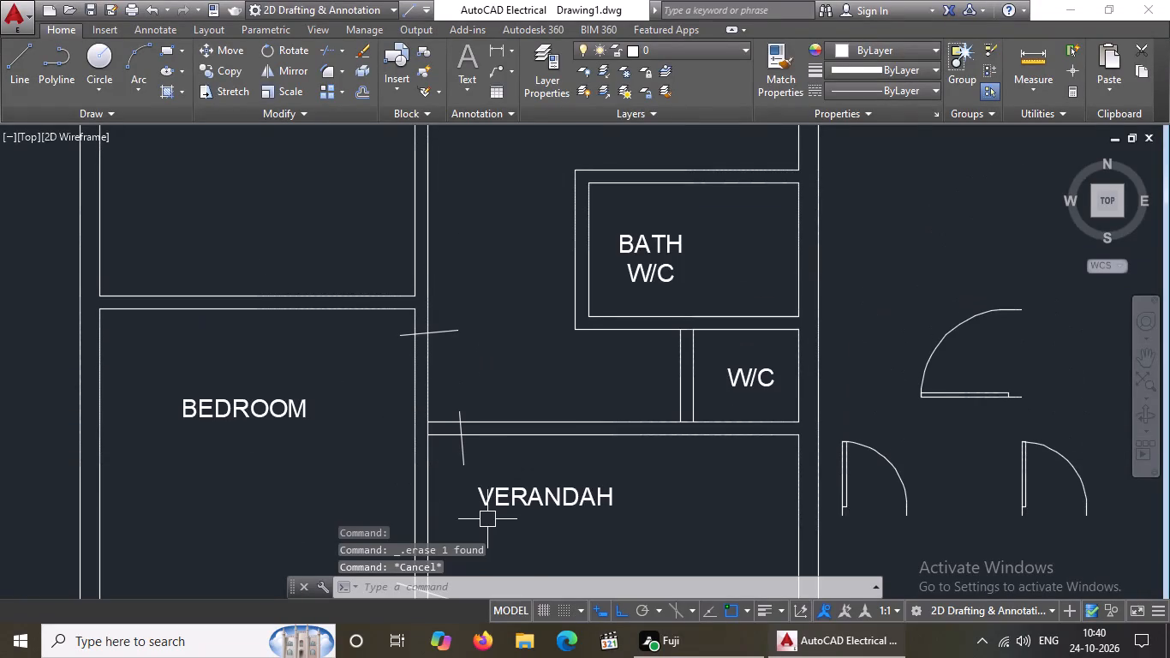
{"action": "type", "text": "TR"}
{"action": "key", "text": "Return"}
{"action": "key", "text": "Return"}
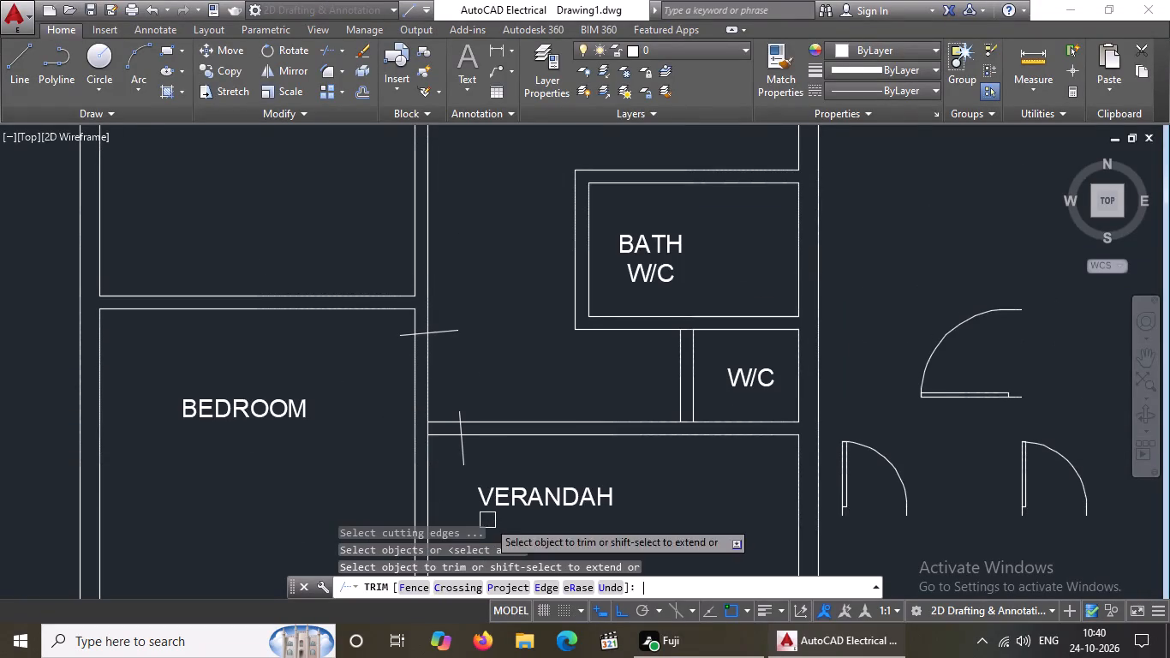
{"action": "scroll", "coordinate": [428, 431], "scroll_direction": "up", "scroll_amount": 3}
{"action": "left_click", "coordinate": [417, 434]}
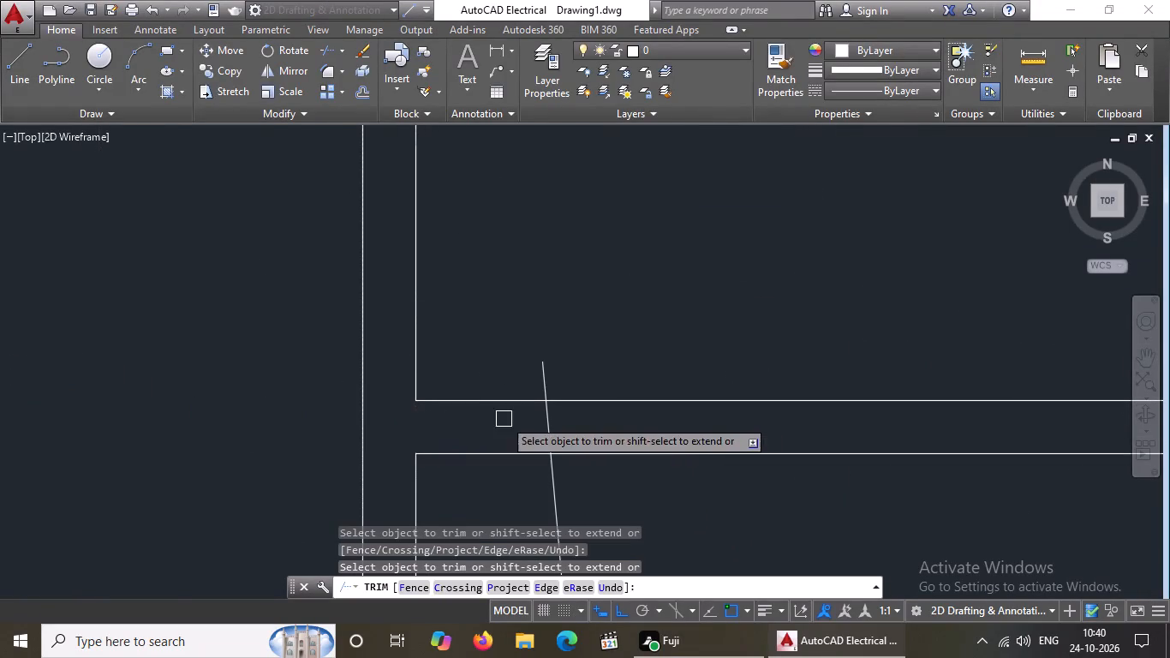
{"action": "scroll", "coordinate": [521, 420], "scroll_direction": "down", "scroll_amount": 3}
{"action": "scroll", "coordinate": [767, 428], "scroll_direction": "up", "scroll_amount": 4}
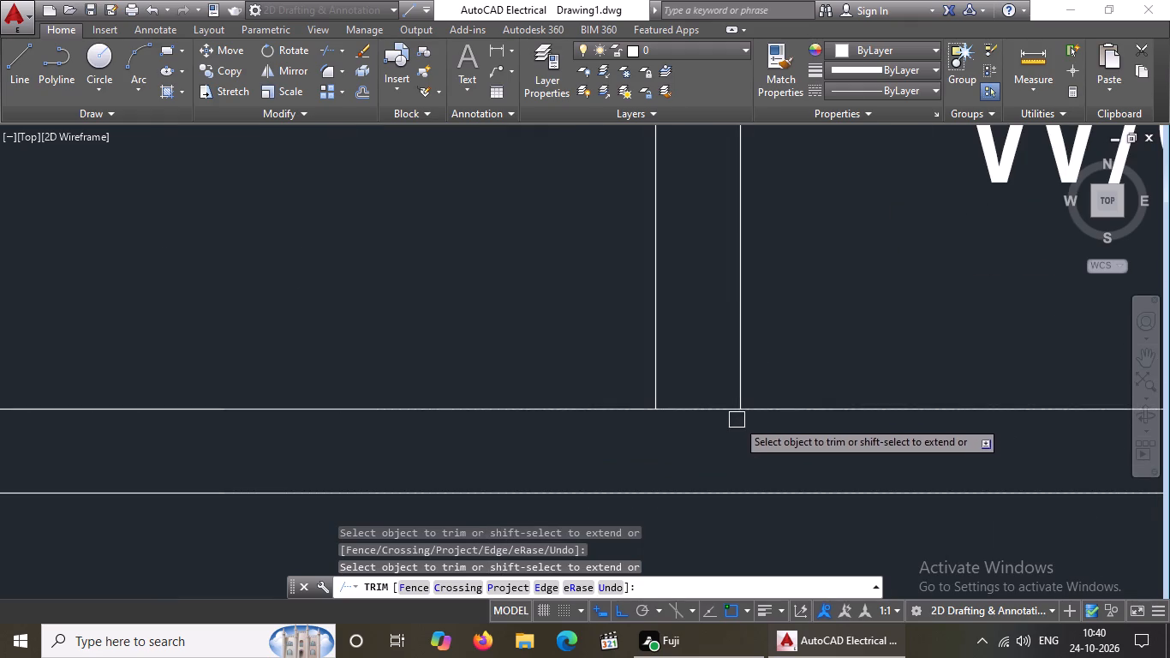
{"action": "left_click", "coordinate": [713, 410]}
{"action": "scroll", "coordinate": [632, 419], "scroll_direction": "down", "scroll_amount": 5}
{"action": "middle_click_drag", "start_coordinate": [725, 431], "coordinate": [725, 422]}
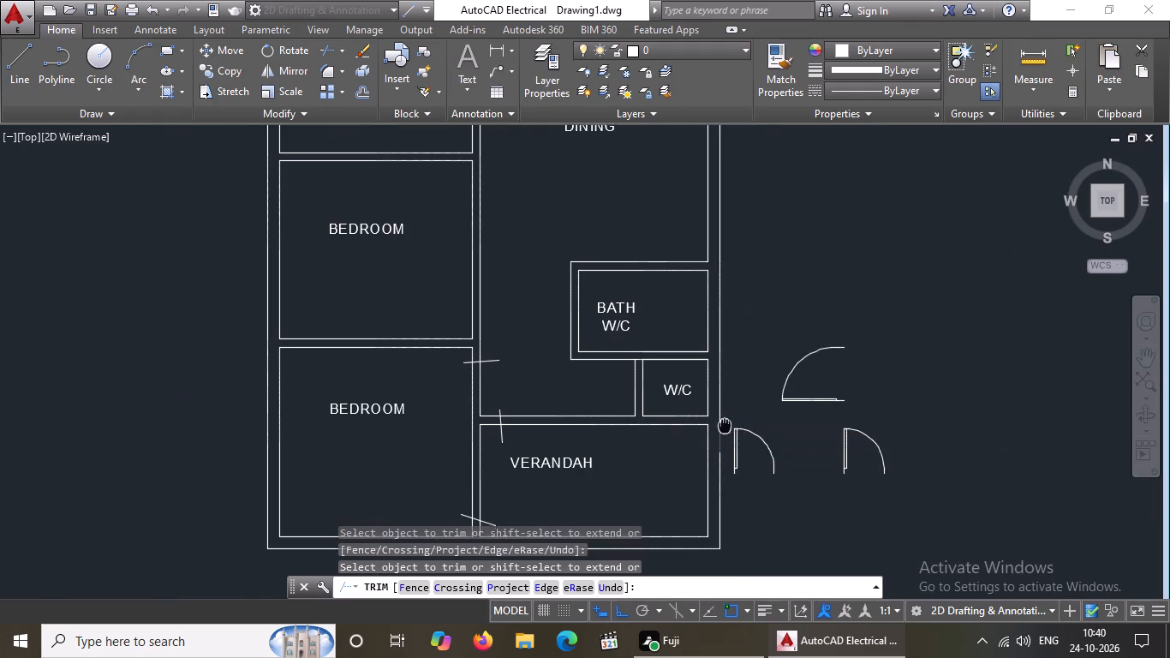
{"action": "middle_click_drag", "start_coordinate": [725, 422], "coordinate": [740, 374]}
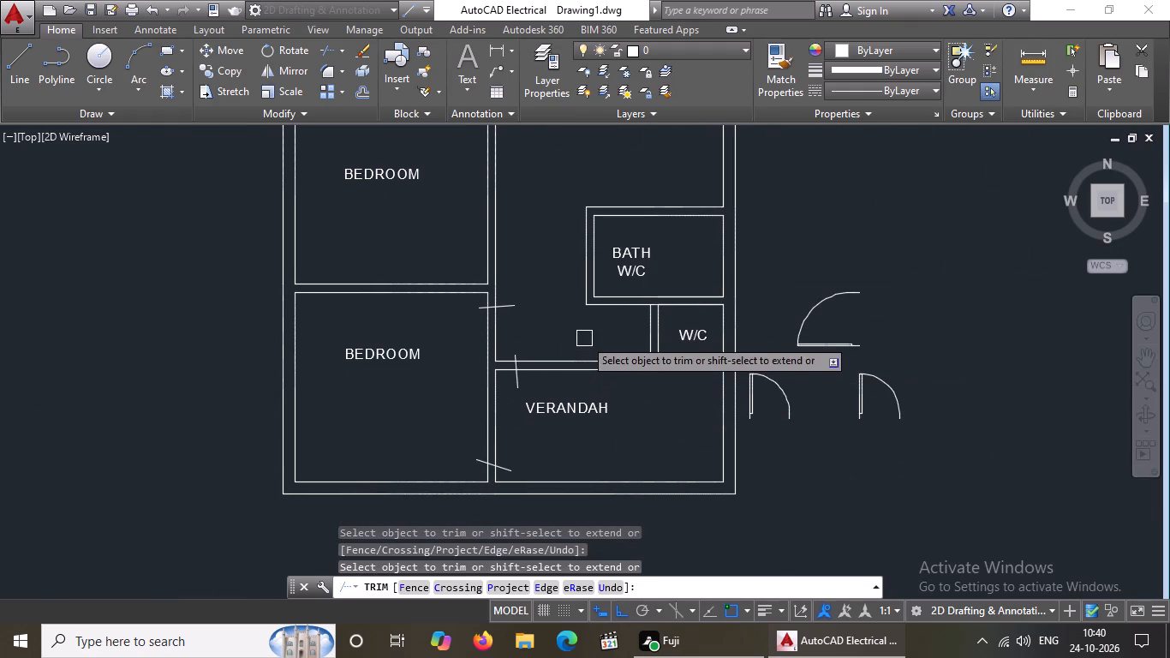
Trim the line pieces inside the wall junctions at the hall's northwest corner and the south end of the staircase-kitchen partition.
{"action": "middle_click_drag", "start_coordinate": [584, 420], "coordinate": [584, 458]}
{"action": "middle_click_drag", "start_coordinate": [514, 247], "coordinate": [521, 481]}
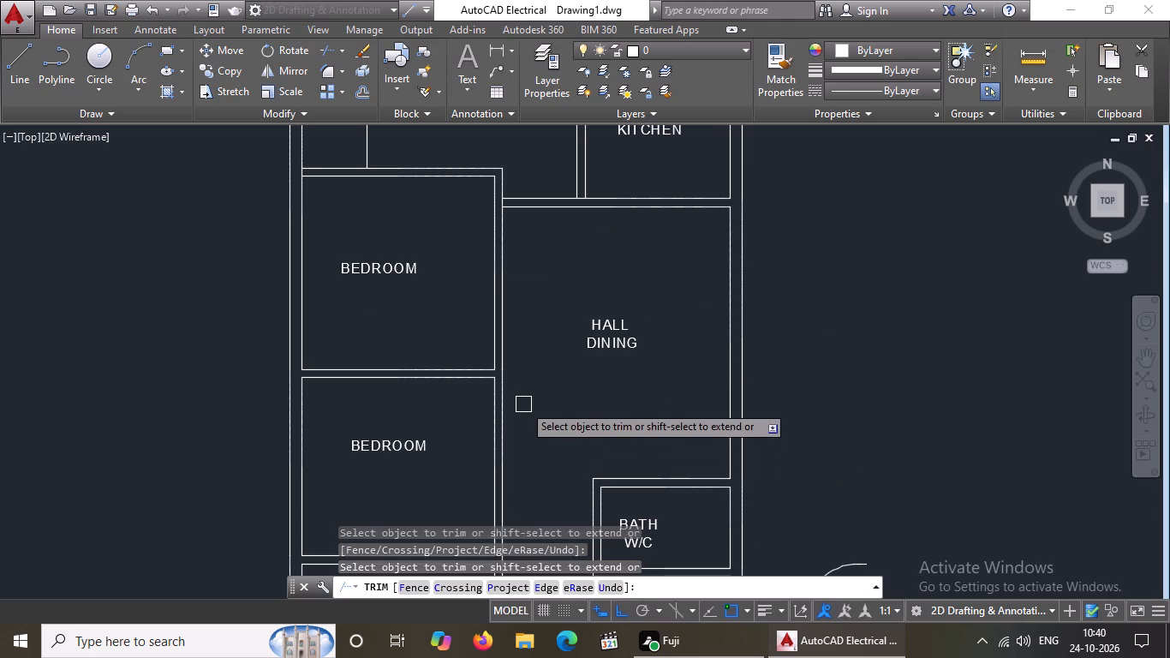
{"action": "scroll", "coordinate": [525, 189], "scroll_direction": "up", "scroll_amount": 4}
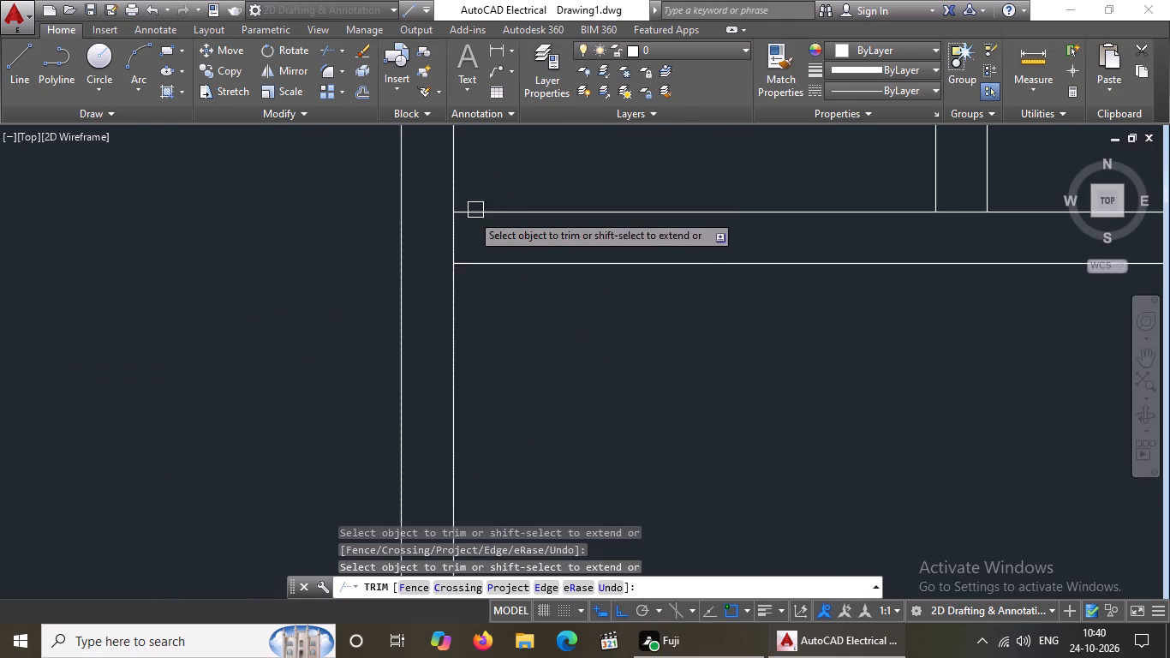
{"action": "left_click", "coordinate": [450, 241]}
{"action": "scroll", "coordinate": [539, 267], "scroll_direction": "down", "scroll_amount": 4}
{"action": "scroll", "coordinate": [618, 266], "scroll_direction": "up", "scroll_amount": 3}
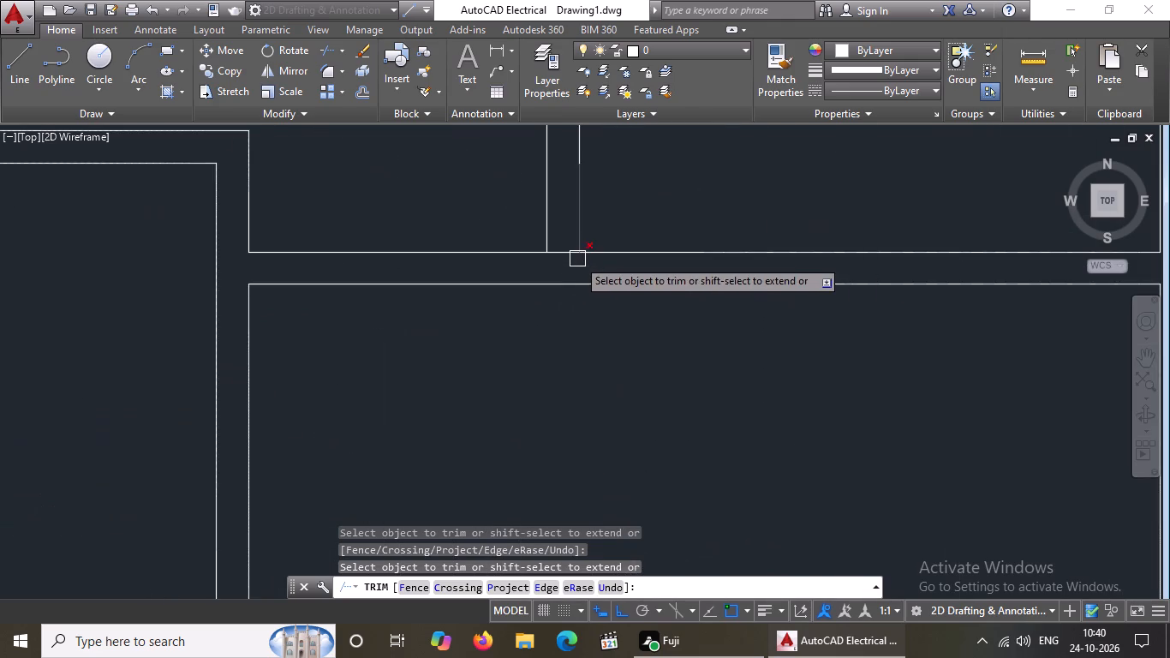
{"action": "left_click_drag", "start_coordinate": [559, 248], "coordinate": [582, 284]}
{"action": "scroll", "coordinate": [594, 293], "scroll_direction": "down", "scroll_amount": 4}
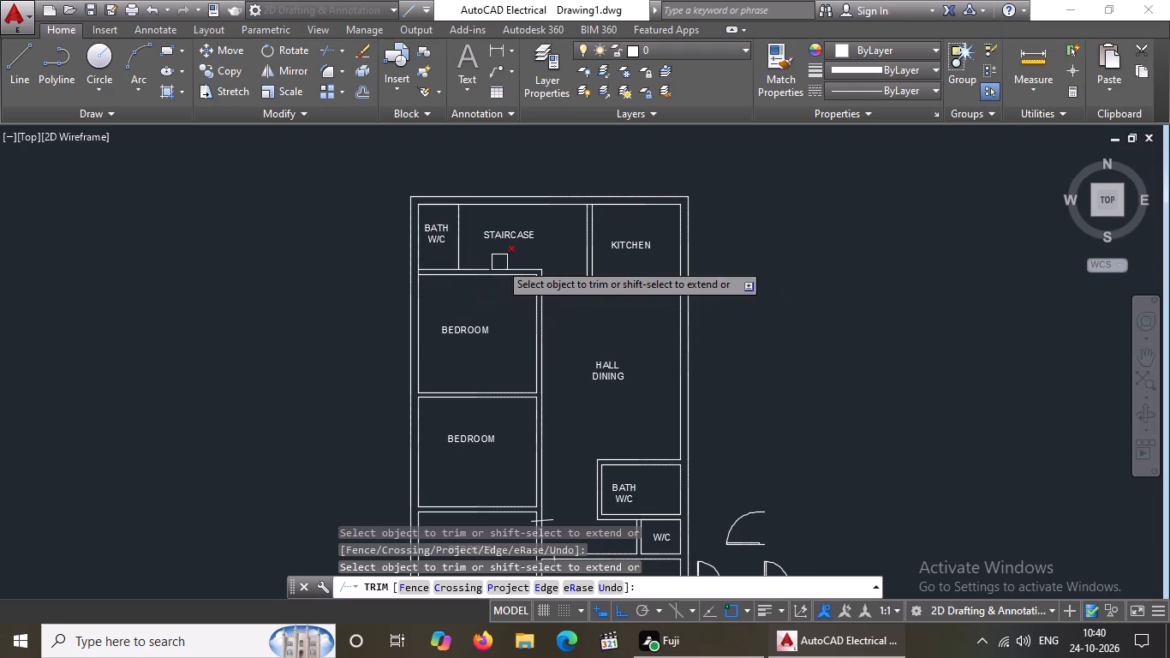
Trim the line pieces inside the west end of the upper bedroom's north wall and the north end of the staircase-kitchen partition.
{"action": "scroll", "coordinate": [424, 274], "scroll_direction": "up", "scroll_amount": 3}
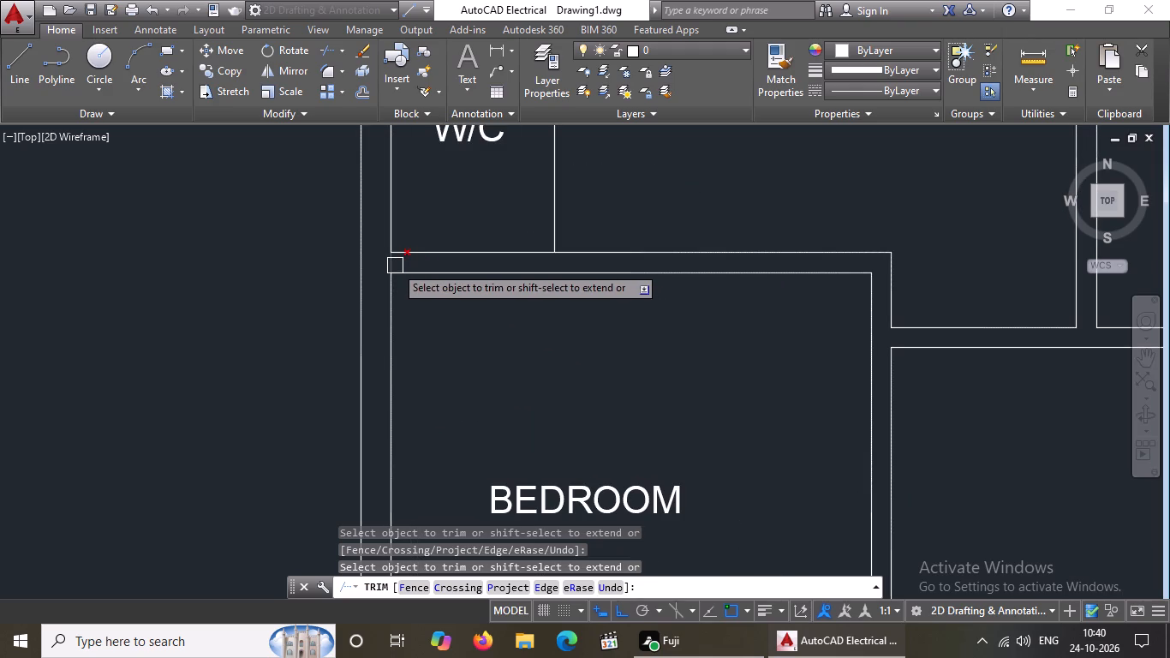
{"action": "left_click", "coordinate": [394, 265]}
{"action": "scroll", "coordinate": [494, 272], "scroll_direction": "down", "scroll_amount": 5}
{"action": "scroll", "coordinate": [640, 202], "scroll_direction": "up", "scroll_amount": 3}
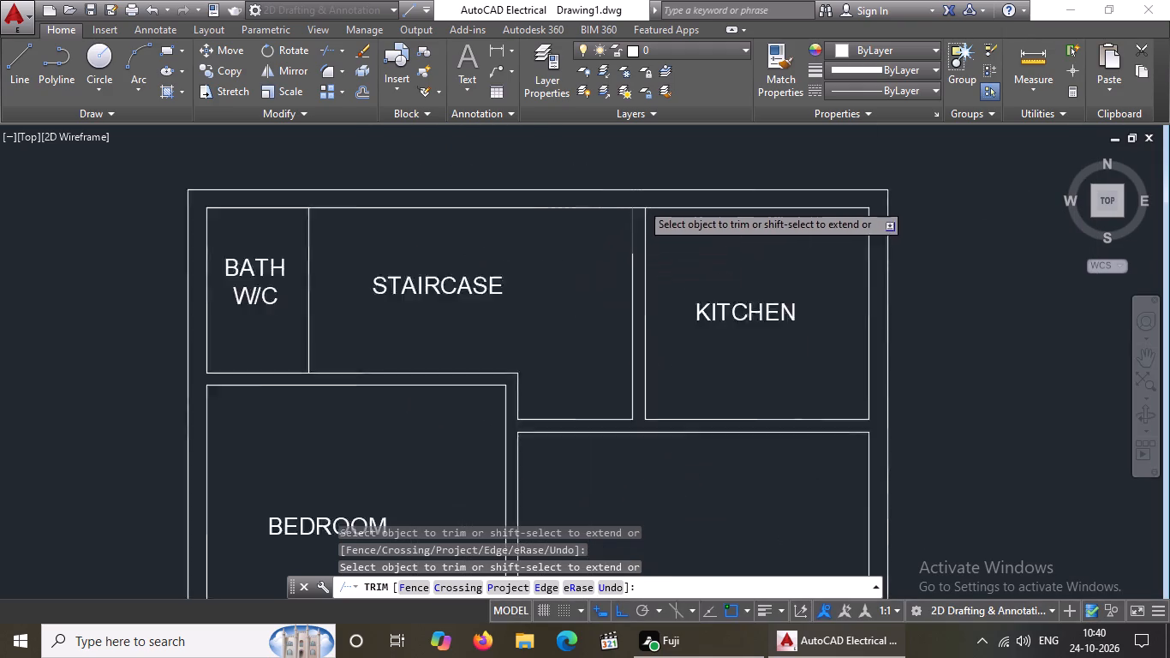
{"action": "left_click", "coordinate": [635, 209]}
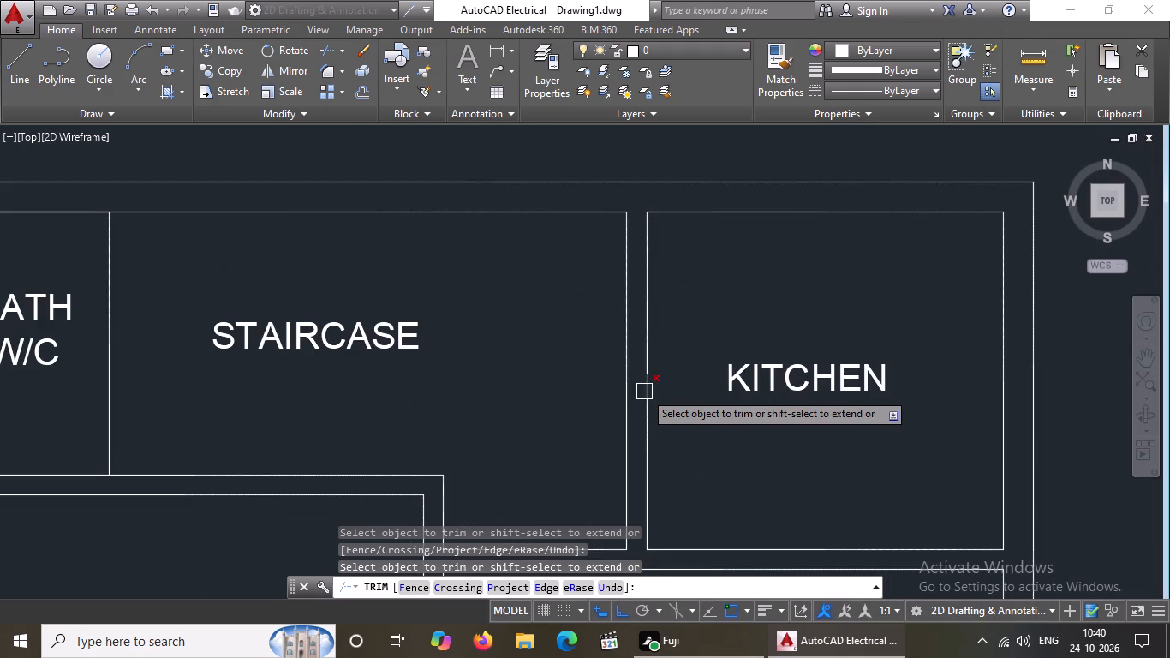
Check the wall junctions across the plan, from the kitchen down to the verandah, for remaining lines to trim.
{"action": "scroll", "coordinate": [648, 384], "scroll_direction": "down", "scroll_amount": 4}
{"action": "middle_click_drag", "start_coordinate": [680, 369], "coordinate": [683, 316]}
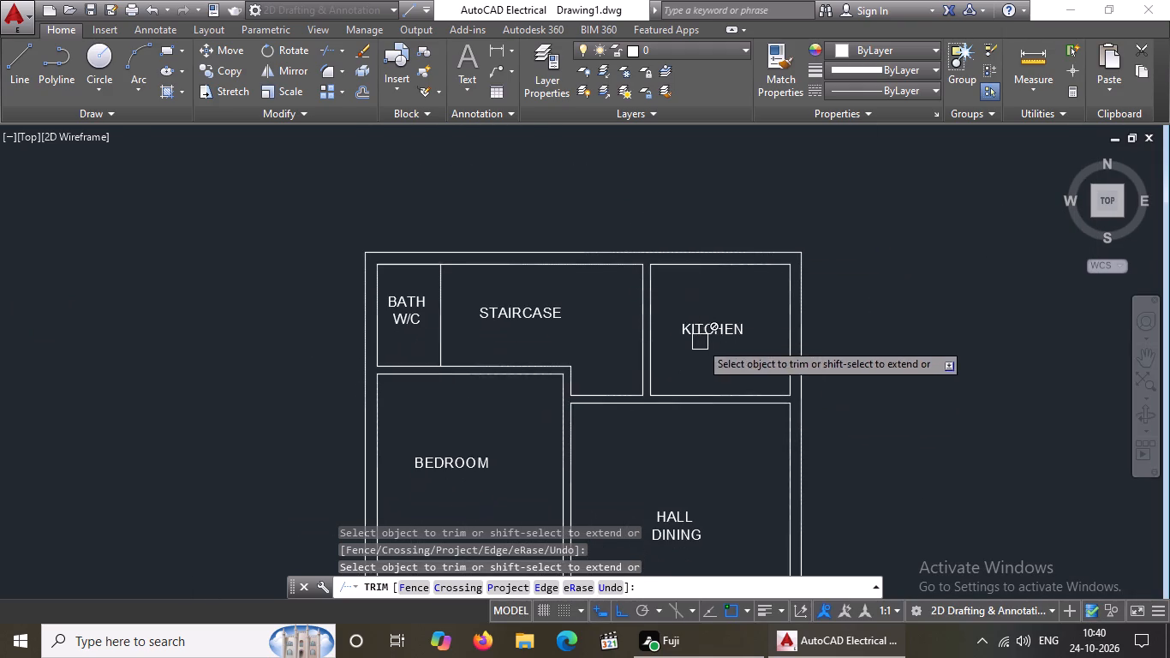
{"action": "middle_click_drag", "start_coordinate": [700, 354], "coordinate": [711, 280]}
{"action": "scroll", "coordinate": [706, 305], "scroll_direction": "down", "scroll_amount": 3}
{"action": "middle_click_drag", "start_coordinate": [721, 398], "coordinate": [731, 342]}
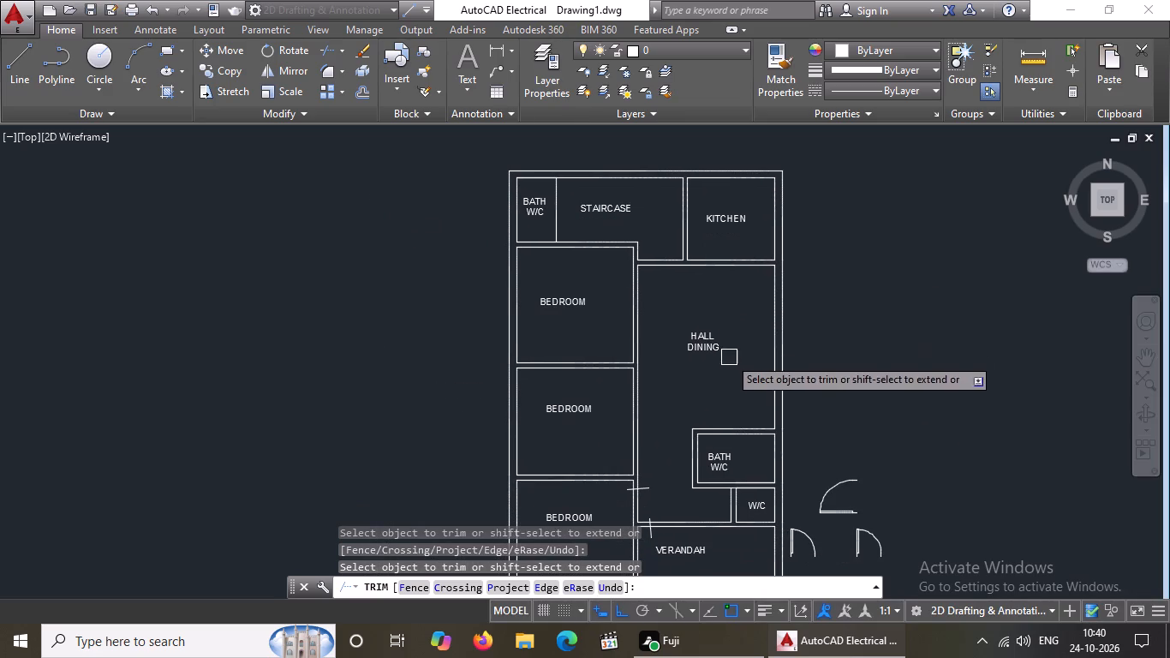
{"action": "scroll", "coordinate": [683, 370], "scroll_direction": "down", "scroll_amount": 3}
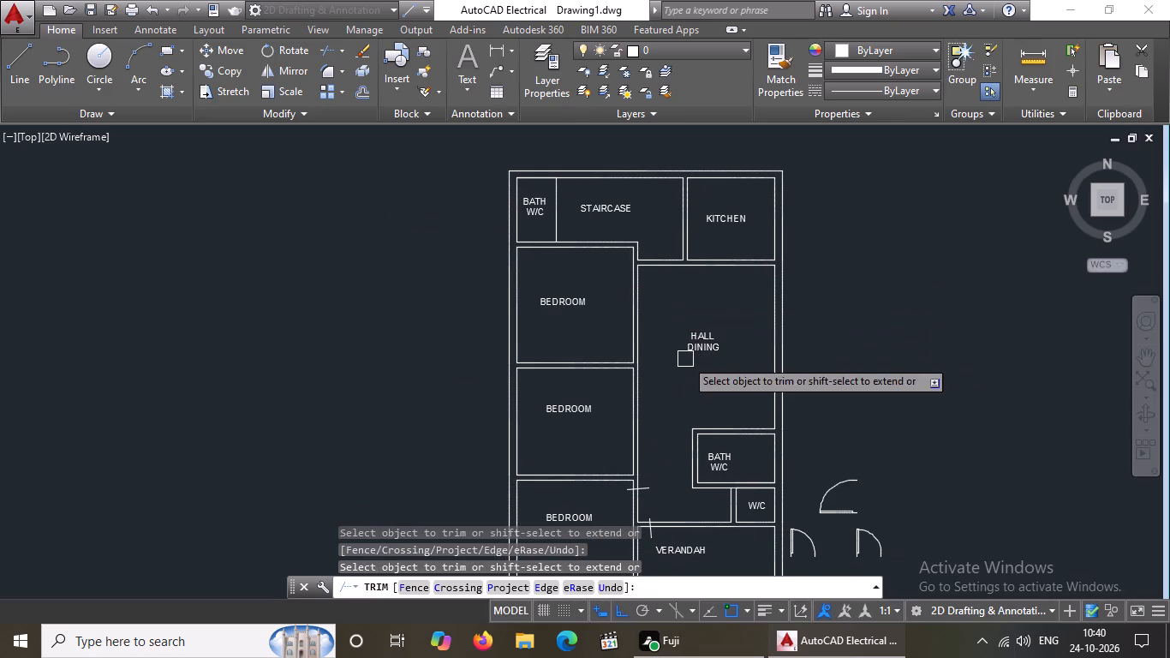
{"action": "middle_click_drag", "start_coordinate": [683, 357], "coordinate": [674, 335]}
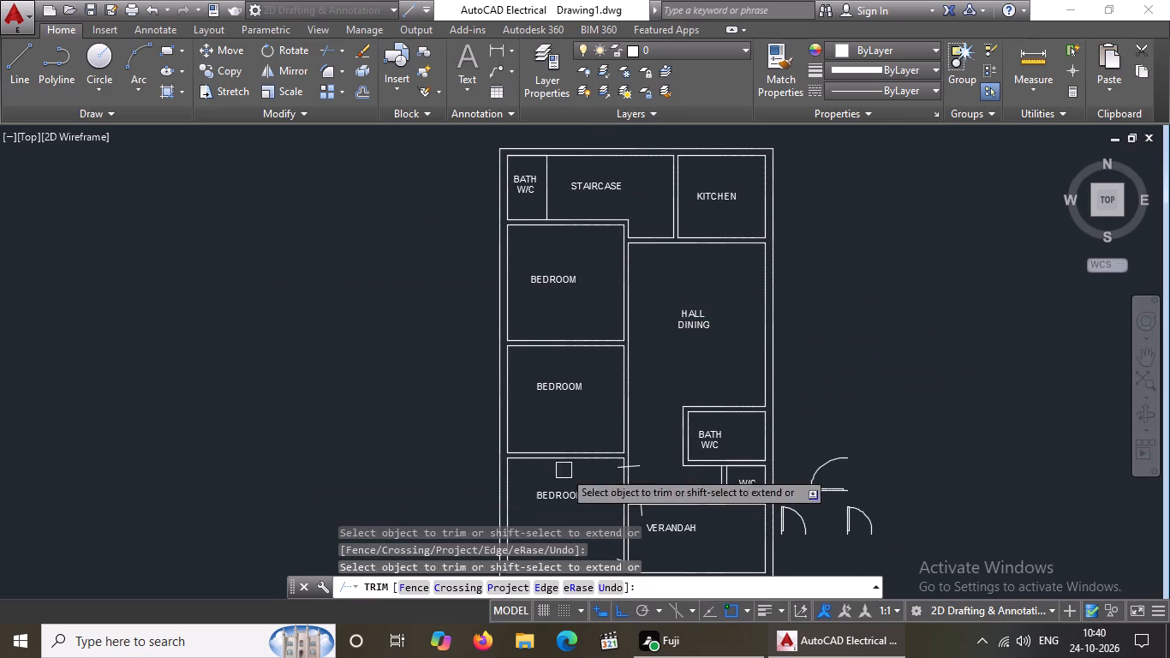
{"action": "middle_click_drag", "start_coordinate": [653, 422], "coordinate": [652, 342]}
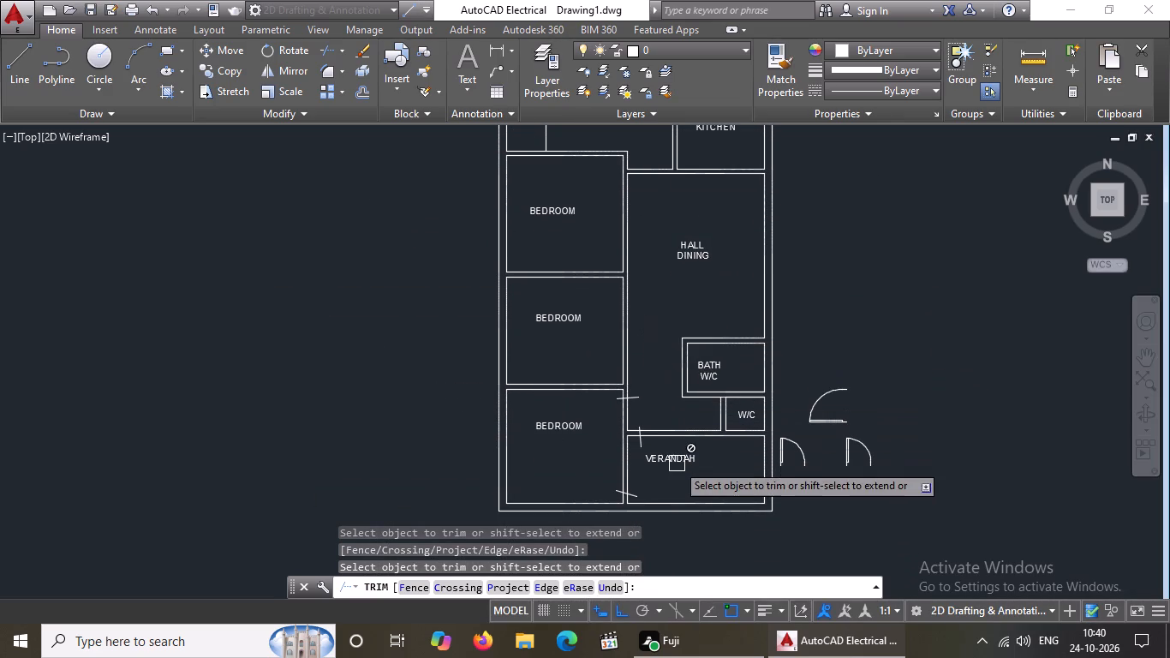
{"action": "key", "text": "Escape"}
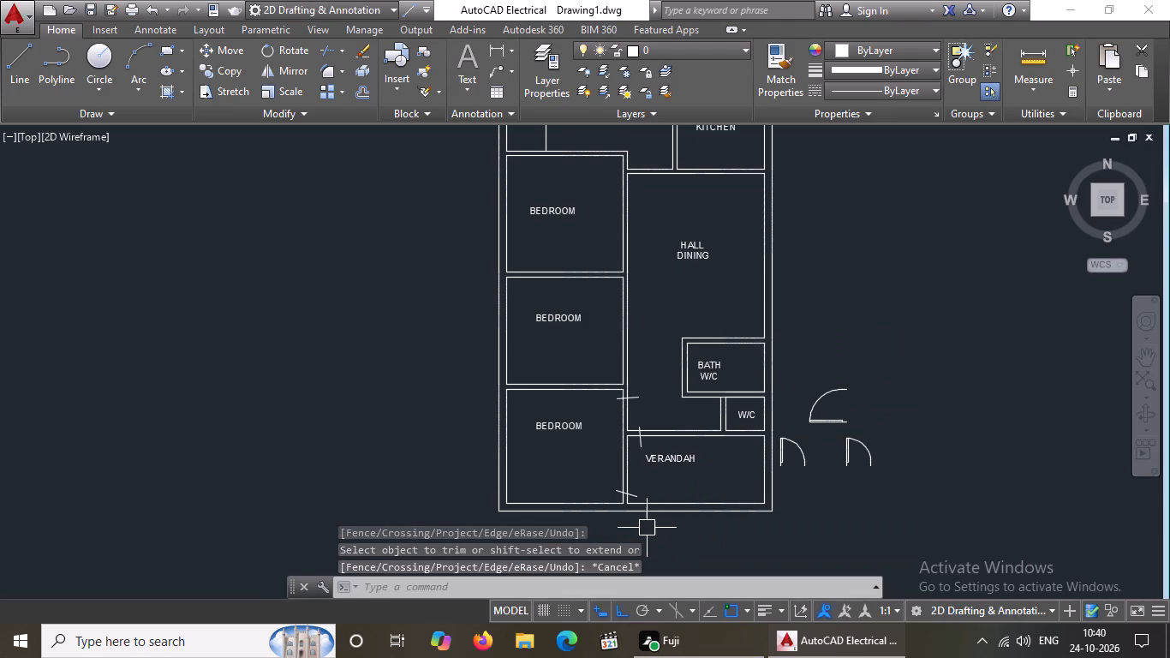
{"action": "key", "text": "Escape"}
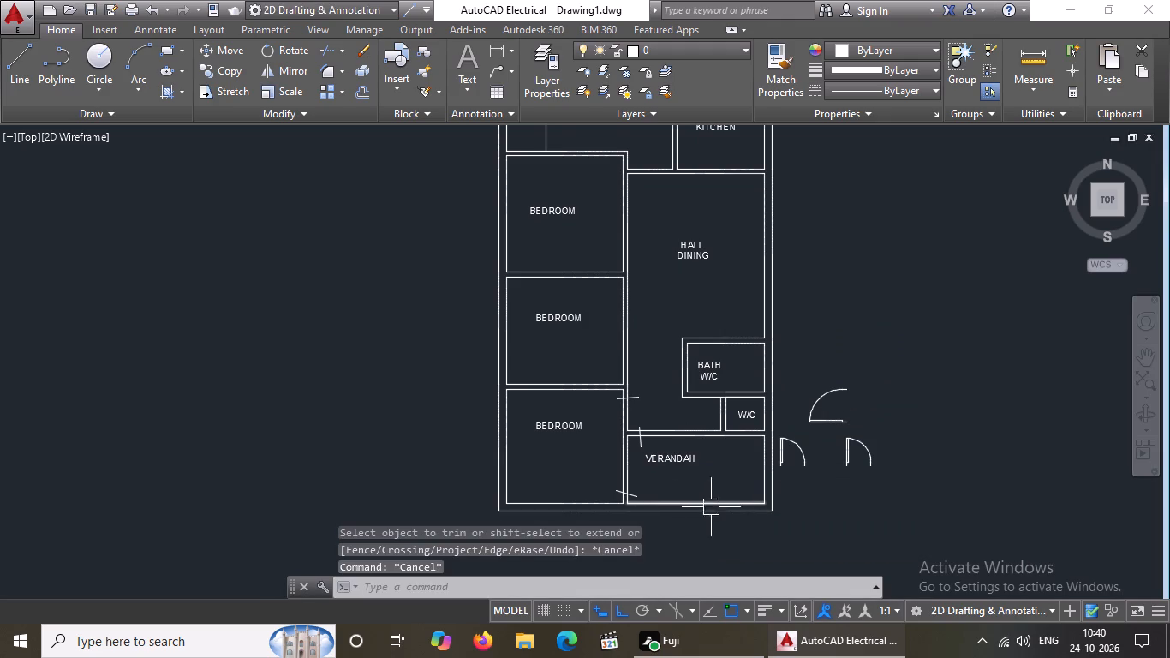
Draw a vertical line about 9 1/2" long from the verandah's inner southwest corner down across the south outer wall.
{"action": "middle_click_drag", "start_coordinate": [669, 515], "coordinate": [652, 408]}
{"action": "key", "text": "Escape"}
{"action": "scroll", "coordinate": [653, 541], "scroll_direction": "up", "scroll_amount": 3}
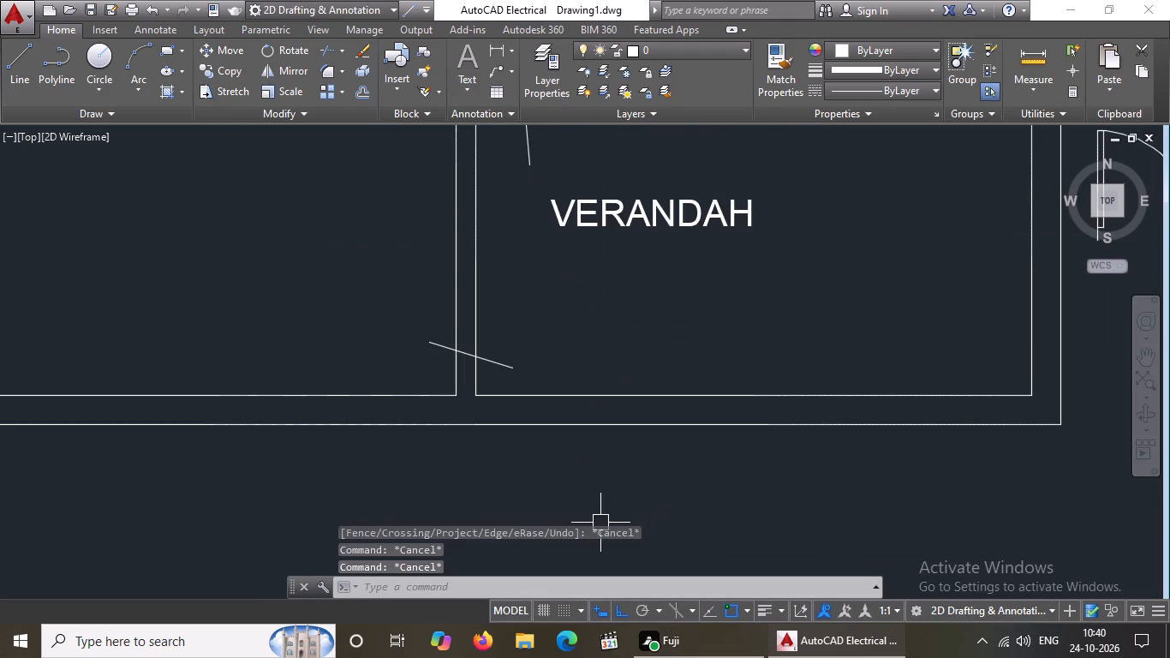
{"action": "key", "text": "Escape"}
{"action": "key", "text": "l"}
{"action": "key", "text": "Return"}
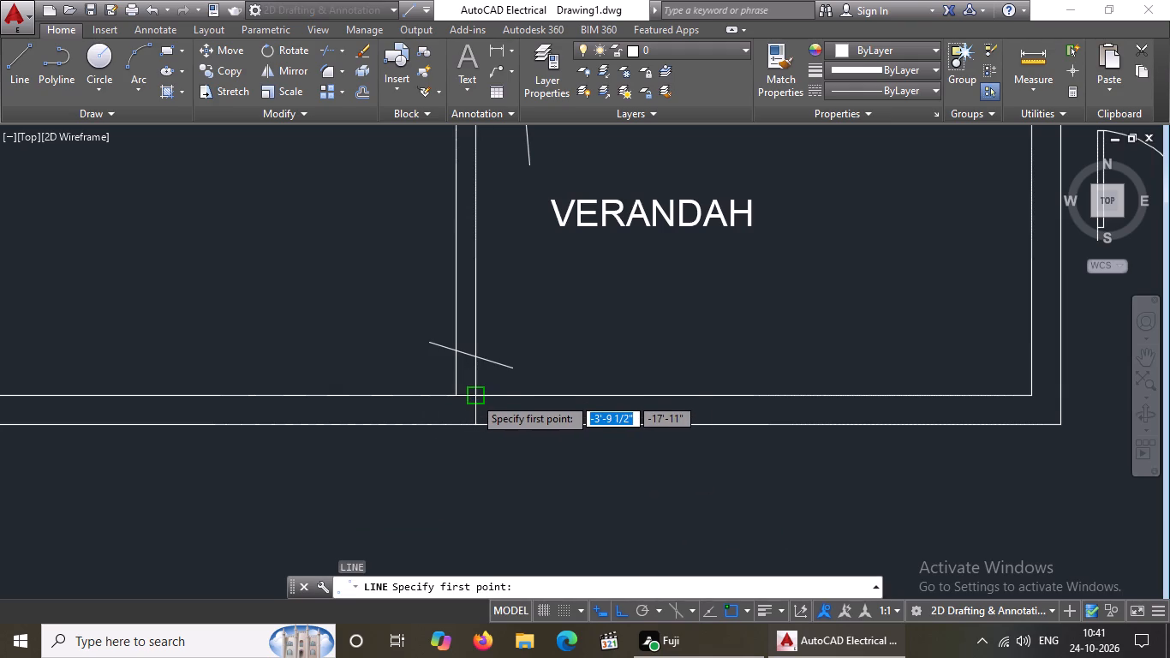
{"action": "left_click", "coordinate": [474, 397]}
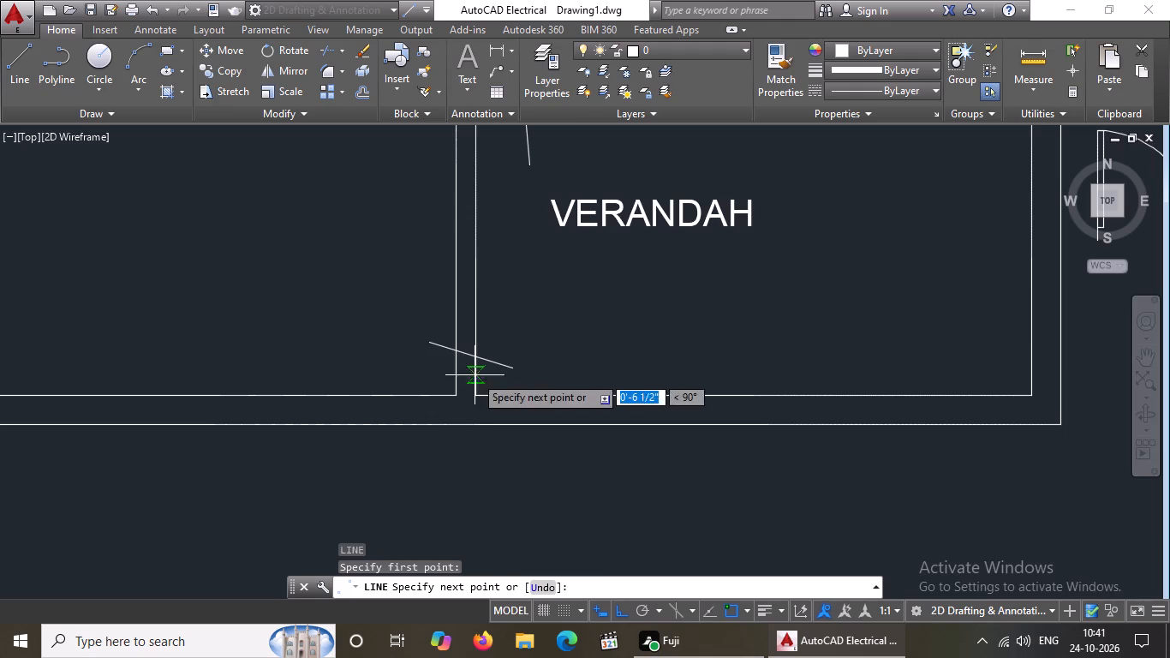
{"action": "left_click", "coordinate": [476, 428]}
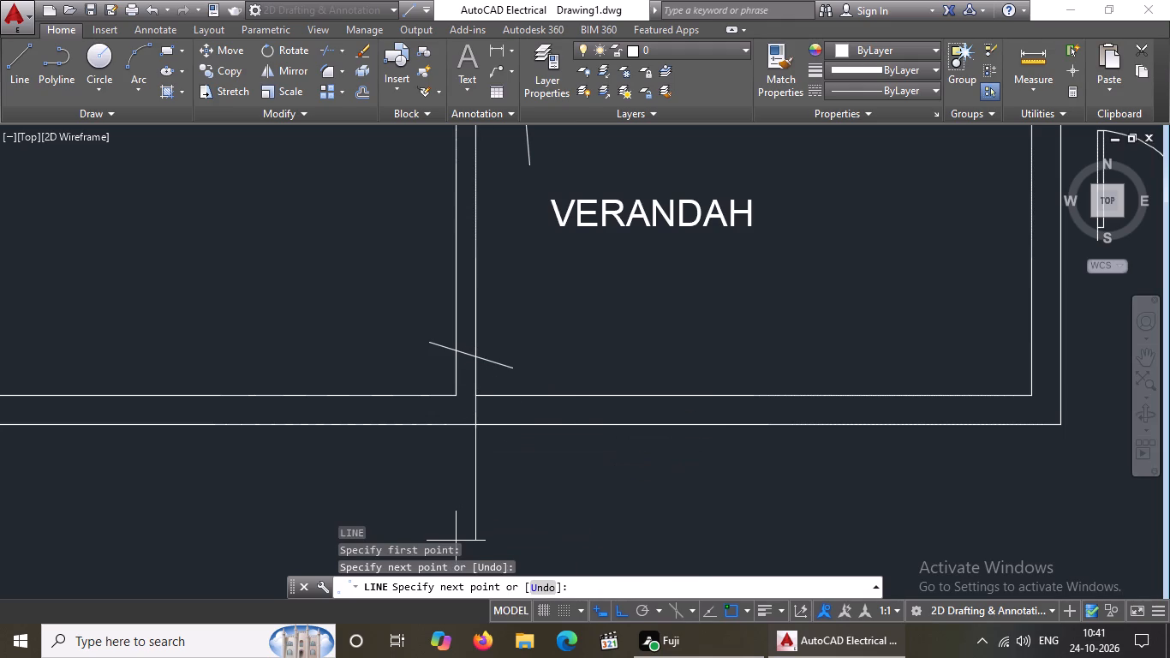
{"action": "key", "text": "Escape"}
Trim the end of the short vertical line that overshoots the south outer wall at the verandah's southwest corner.
{"action": "type", "text": "TR"}
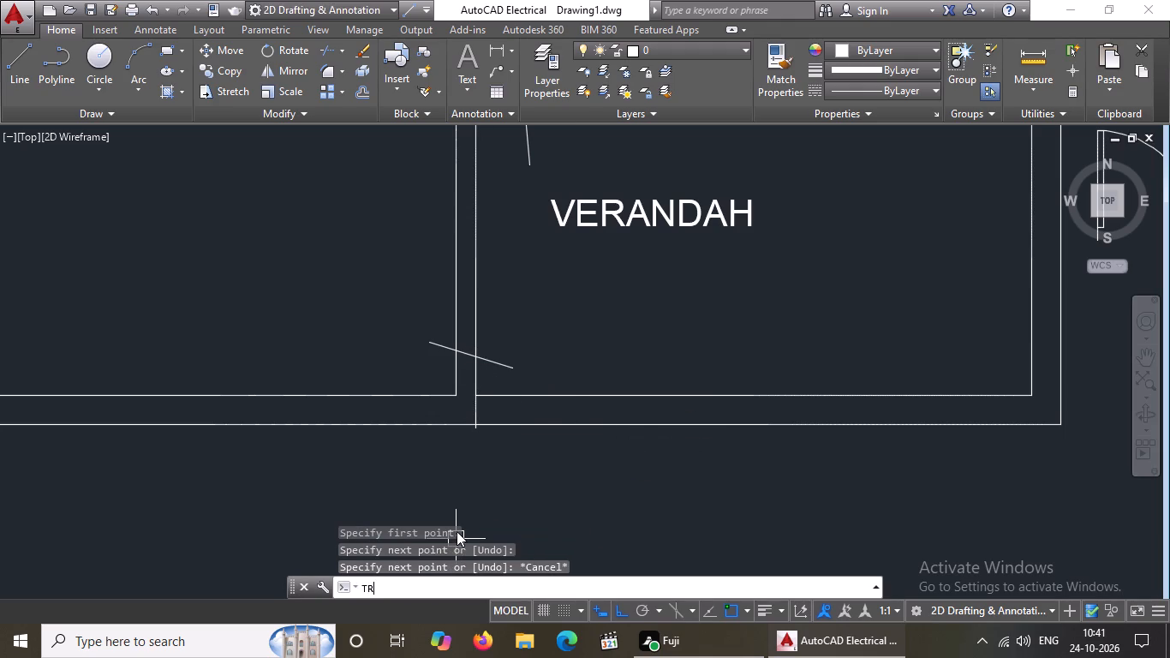
{"action": "key", "text": "Escape"}
{"action": "type", "text": "TR"}
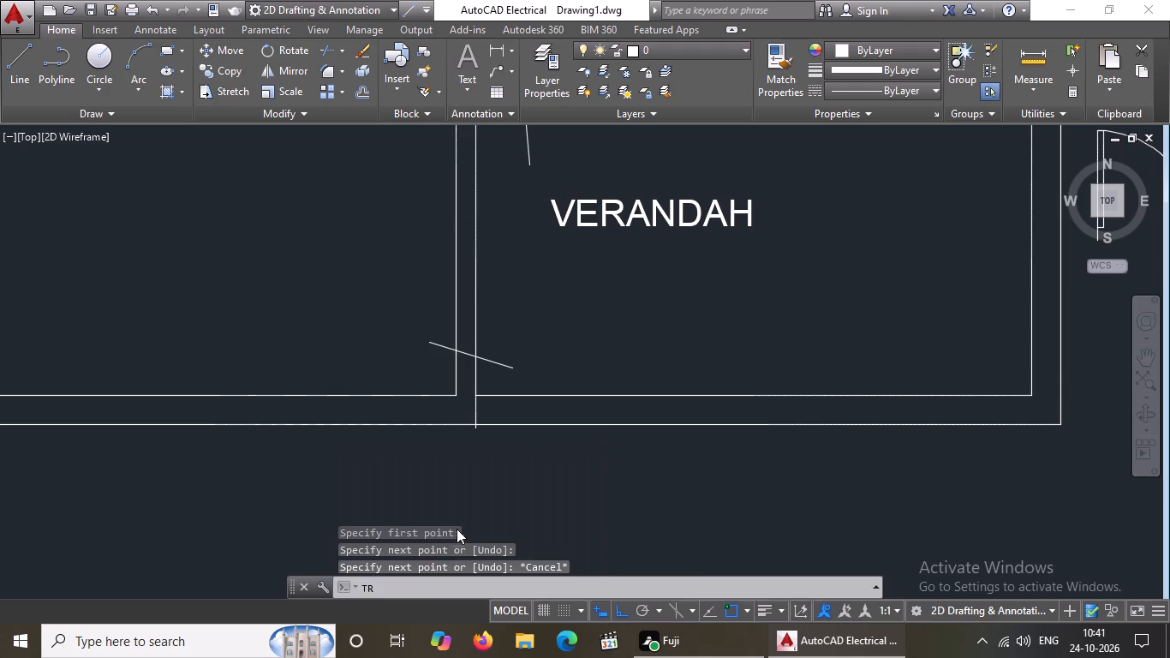
{"action": "key", "text": "Return"}
{"action": "key", "text": "Return"}
{"action": "scroll", "coordinate": [472, 463], "scroll_direction": "up", "scroll_amount": 3}
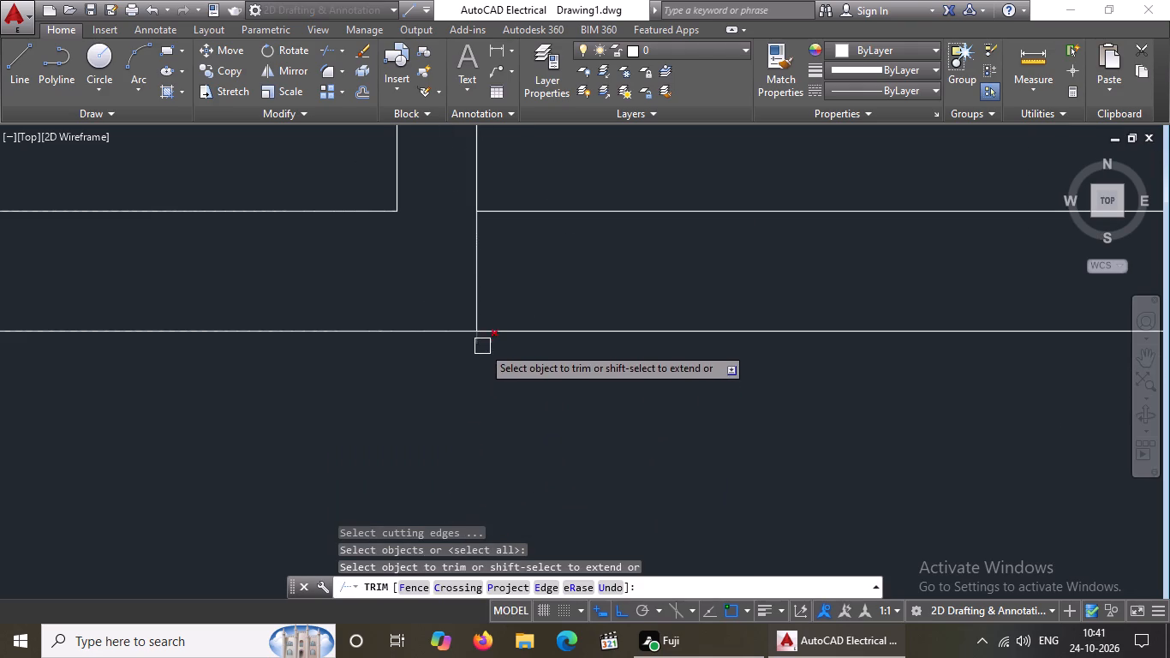
{"action": "left_click_drag", "start_coordinate": [482, 345], "coordinate": [482, 355]}
{"action": "scroll", "coordinate": [475, 402], "scroll_direction": "down", "scroll_amount": 2}
{"action": "key", "text": "Escape"}
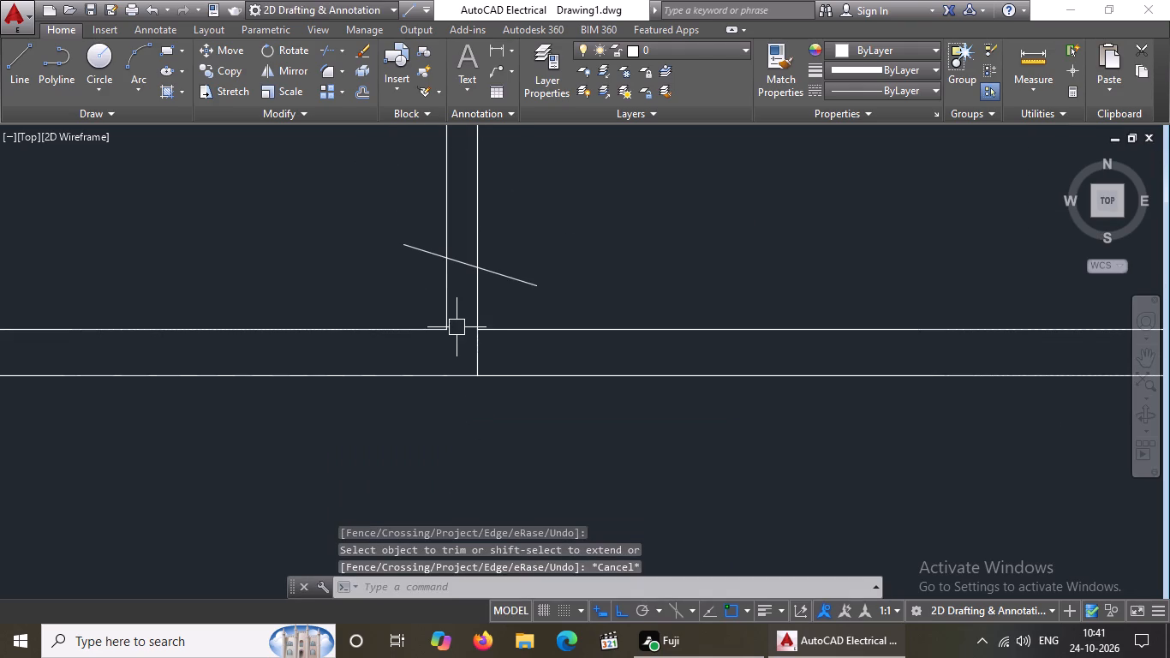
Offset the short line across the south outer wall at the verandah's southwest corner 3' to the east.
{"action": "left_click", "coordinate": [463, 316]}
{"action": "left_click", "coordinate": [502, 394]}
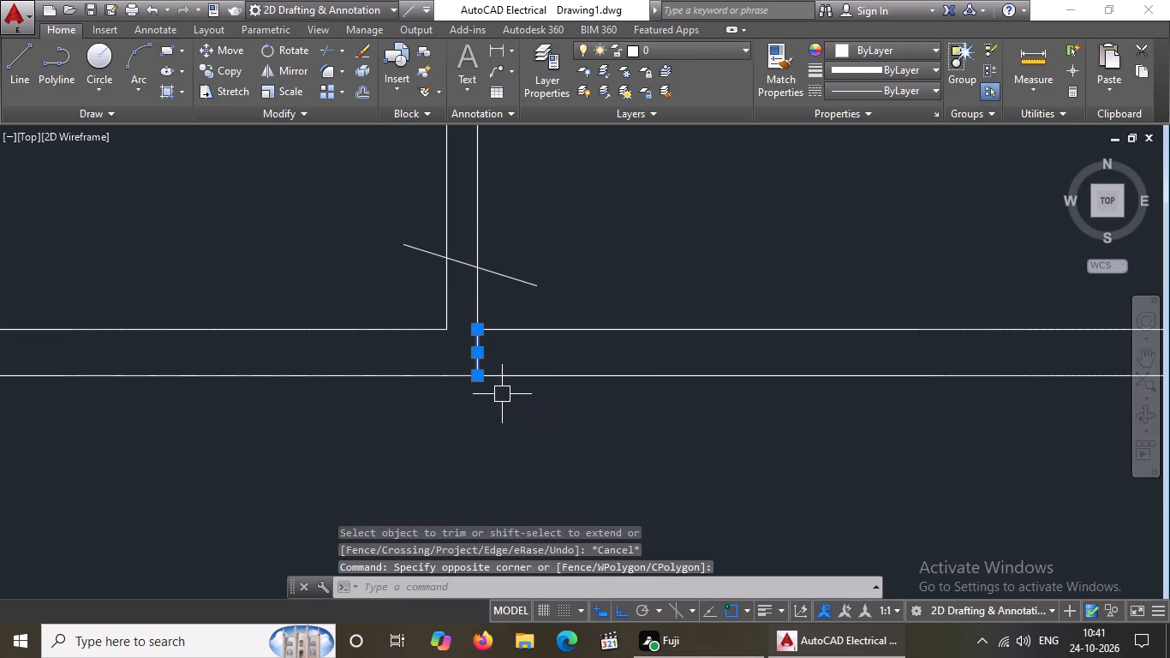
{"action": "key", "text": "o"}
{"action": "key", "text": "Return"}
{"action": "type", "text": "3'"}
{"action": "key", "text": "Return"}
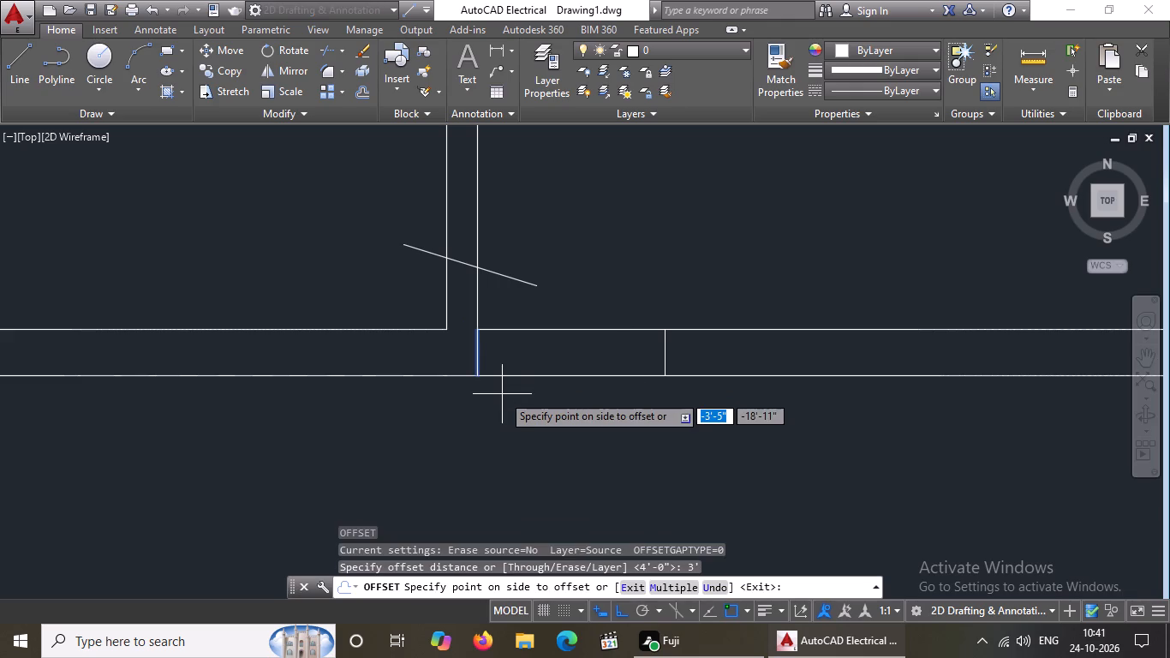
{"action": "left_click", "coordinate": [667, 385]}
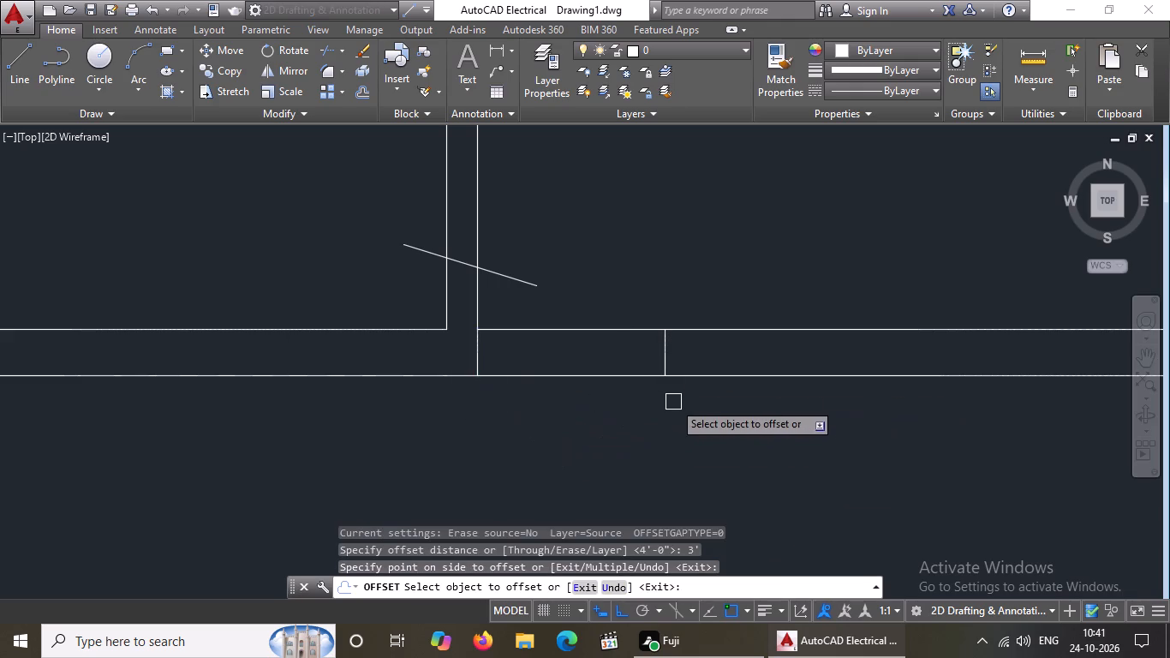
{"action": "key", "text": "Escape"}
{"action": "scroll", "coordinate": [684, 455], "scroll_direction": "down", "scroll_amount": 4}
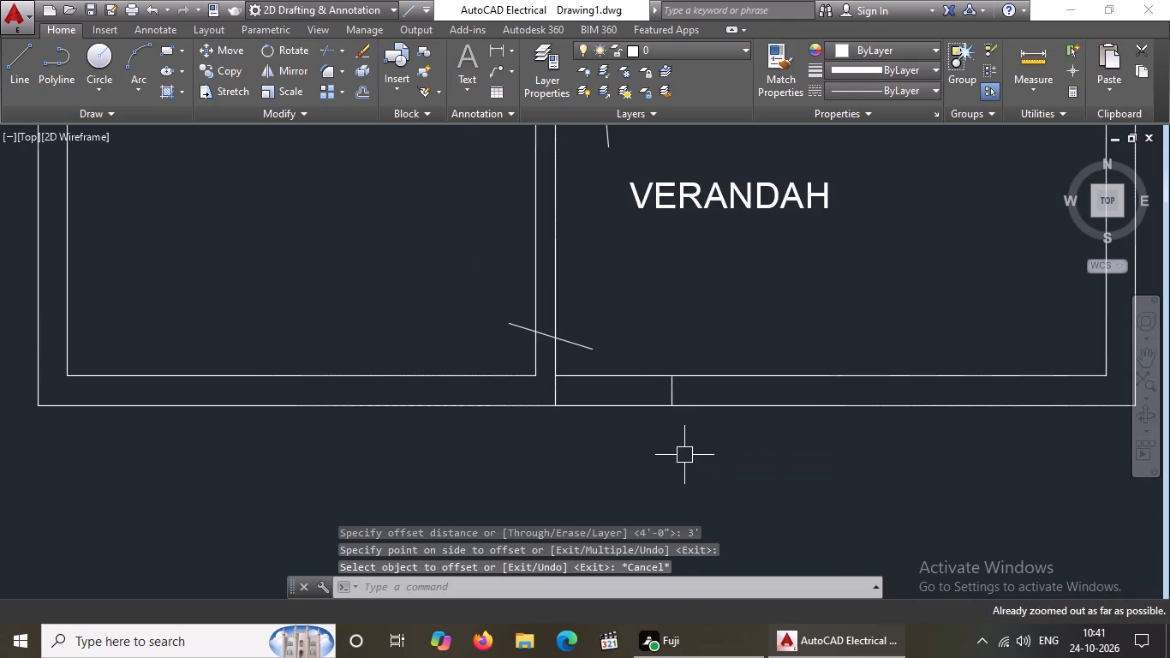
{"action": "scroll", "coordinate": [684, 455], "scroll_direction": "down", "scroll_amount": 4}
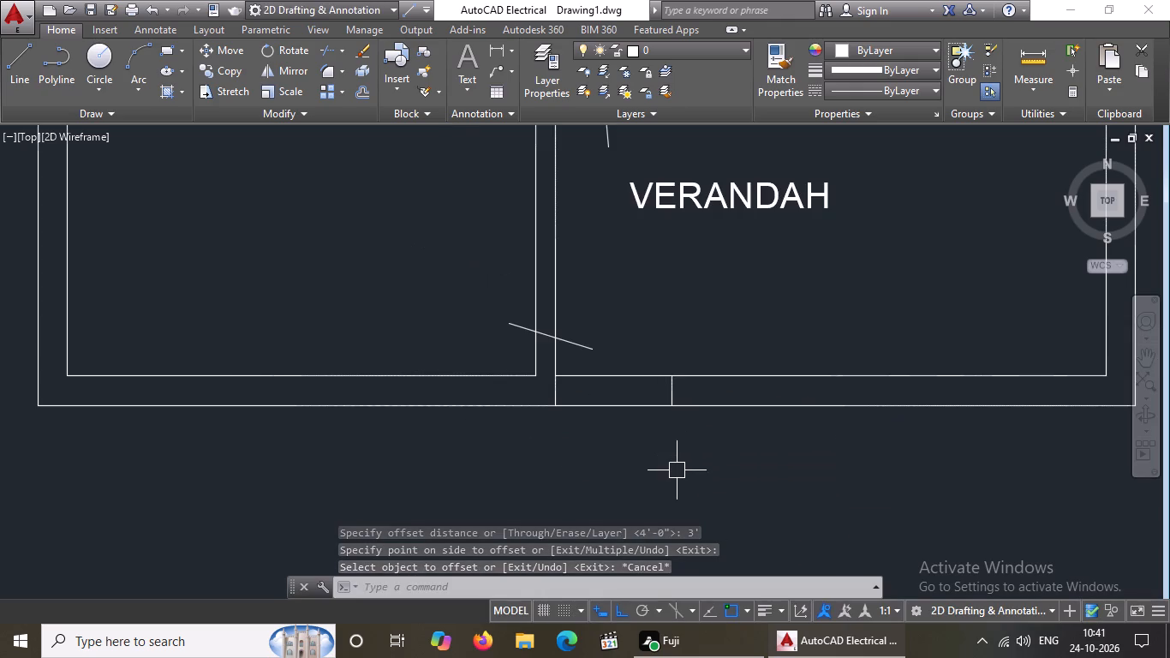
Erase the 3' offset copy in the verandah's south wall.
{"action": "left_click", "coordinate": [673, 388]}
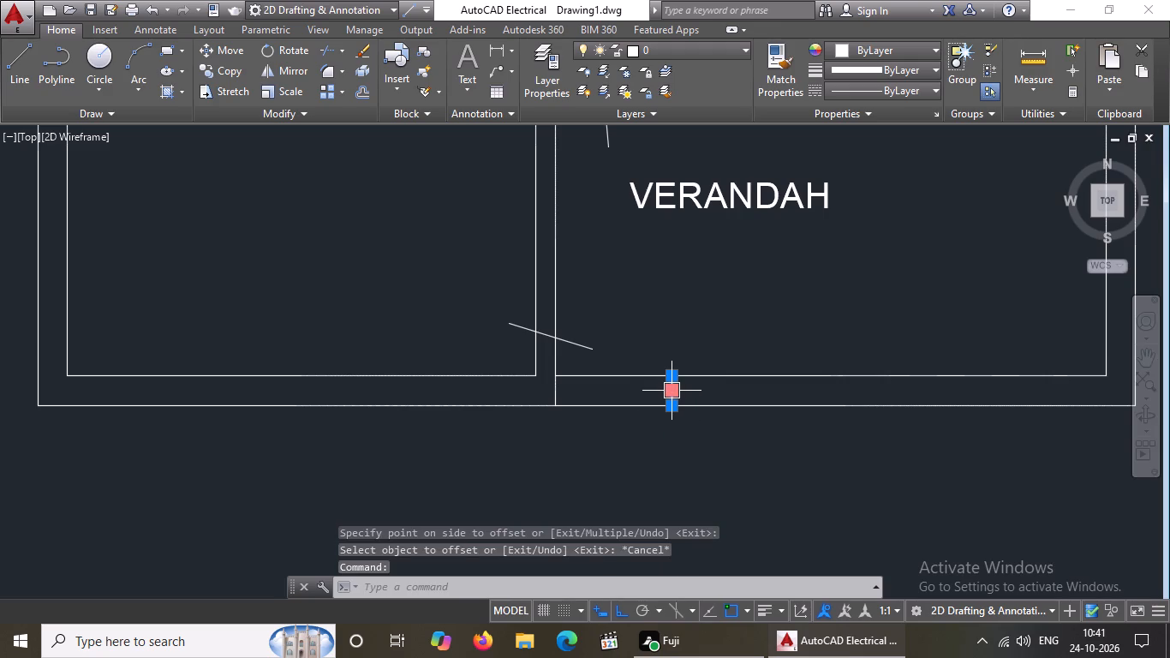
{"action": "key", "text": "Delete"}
Offset the short line across the south wall at the verandah's southwest corner 4' to the east.
{"action": "key", "text": "o"}
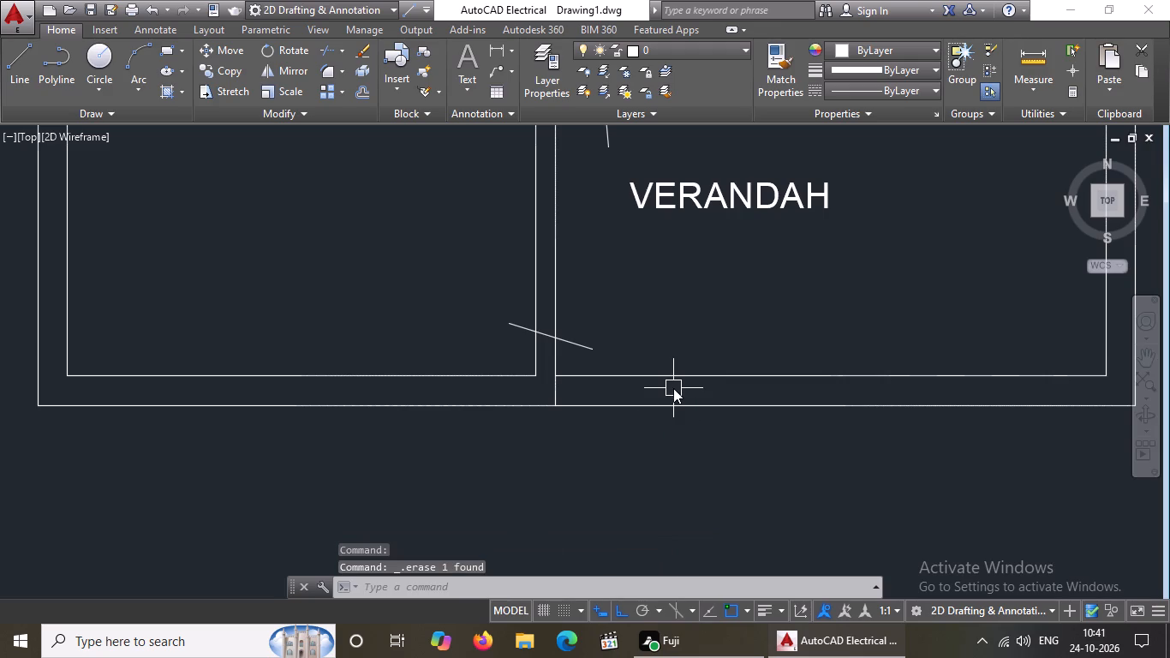
{"action": "key", "text": "Return"}
{"action": "type", "text": "4'"}
{"action": "key", "text": "Return"}
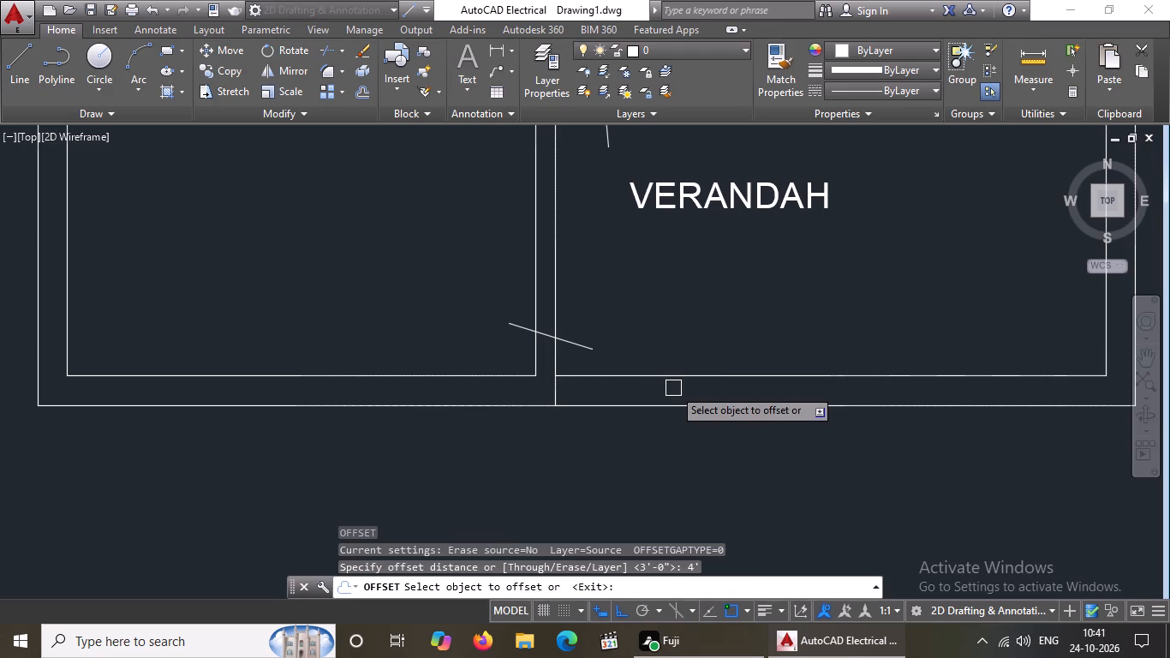
{"action": "left_click_drag", "start_coordinate": [551, 394], "coordinate": [559, 392]}
{"action": "left_click", "coordinate": [645, 387]}
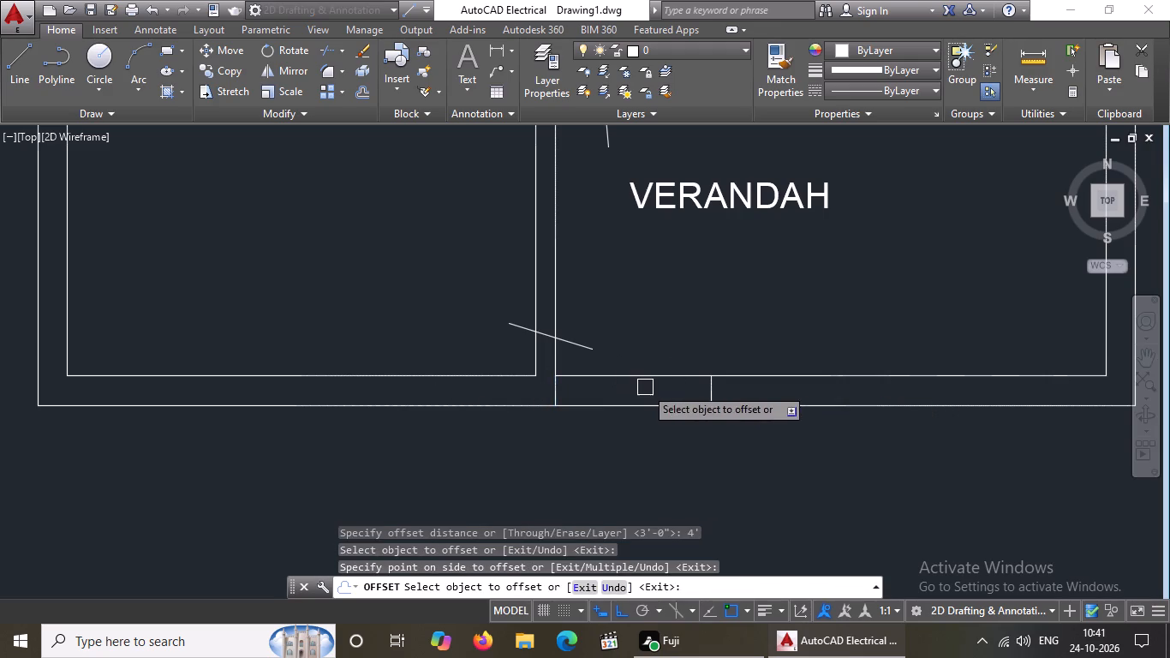
{"action": "key", "text": "Escape"}
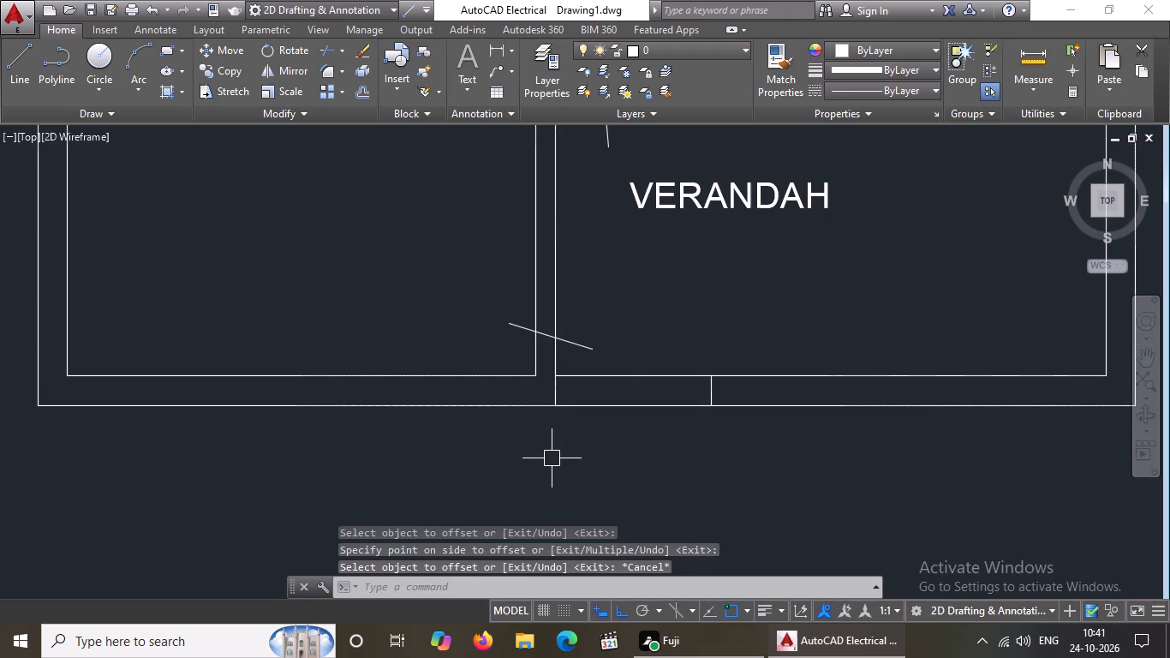
{"action": "key", "text": "Escape"}
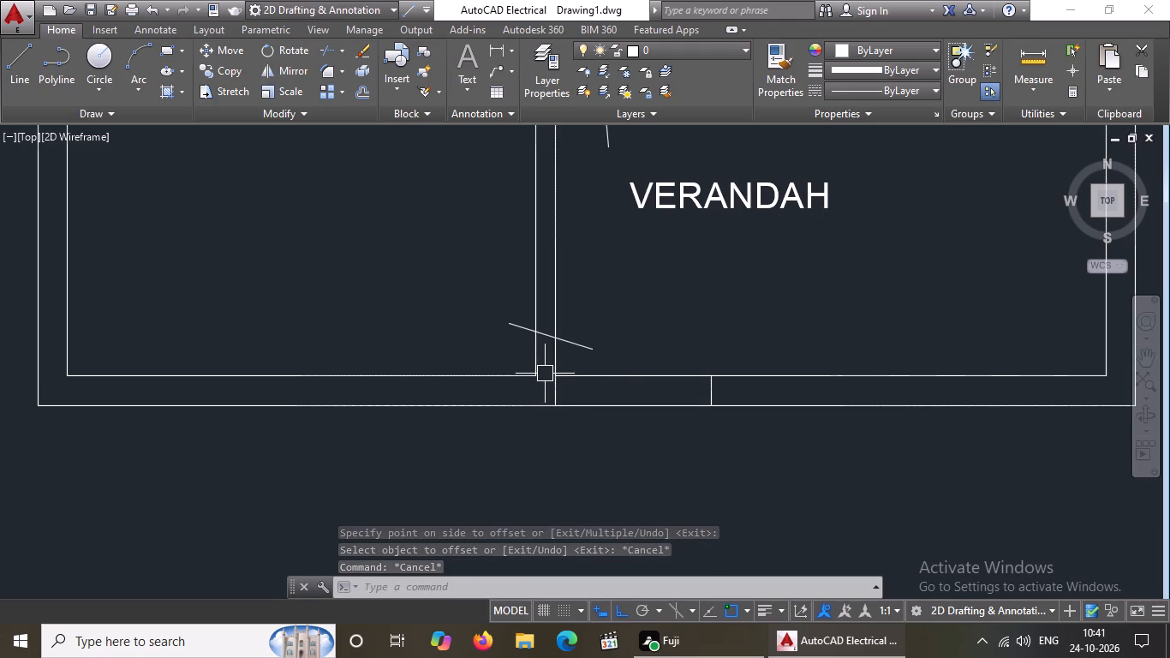
{"action": "key", "text": "Escape"}
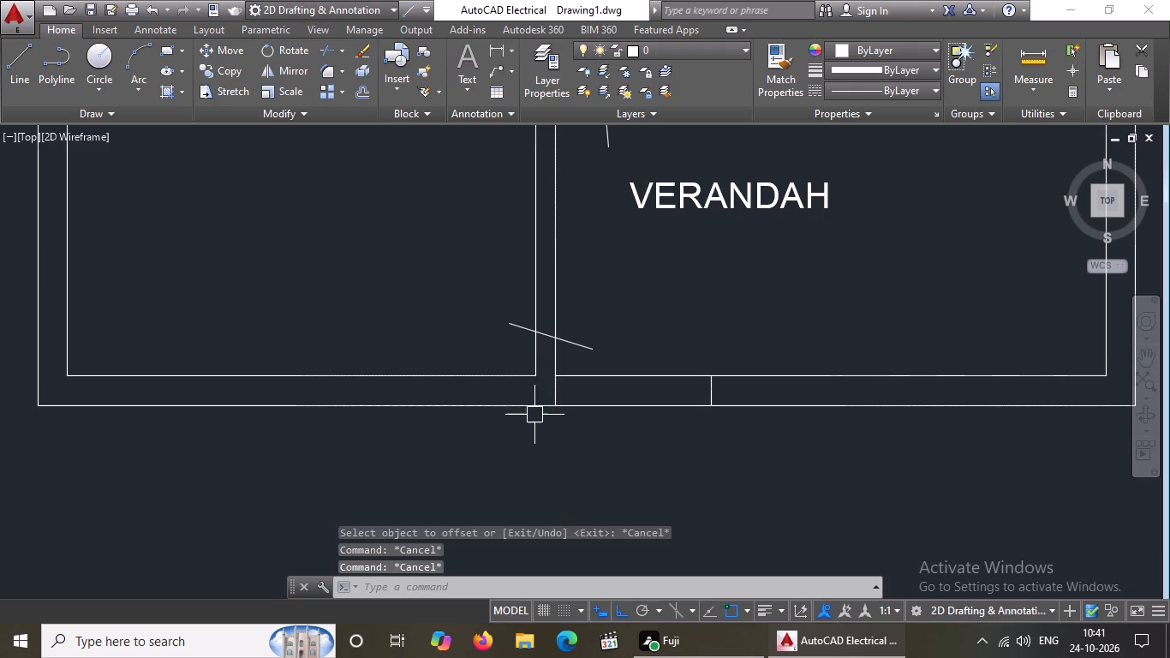
Draw the first entrance step outside the verandah's south wall with lines 9" south, 4' east and 9" north.
{"action": "left_click", "coordinate": [26, 69]}
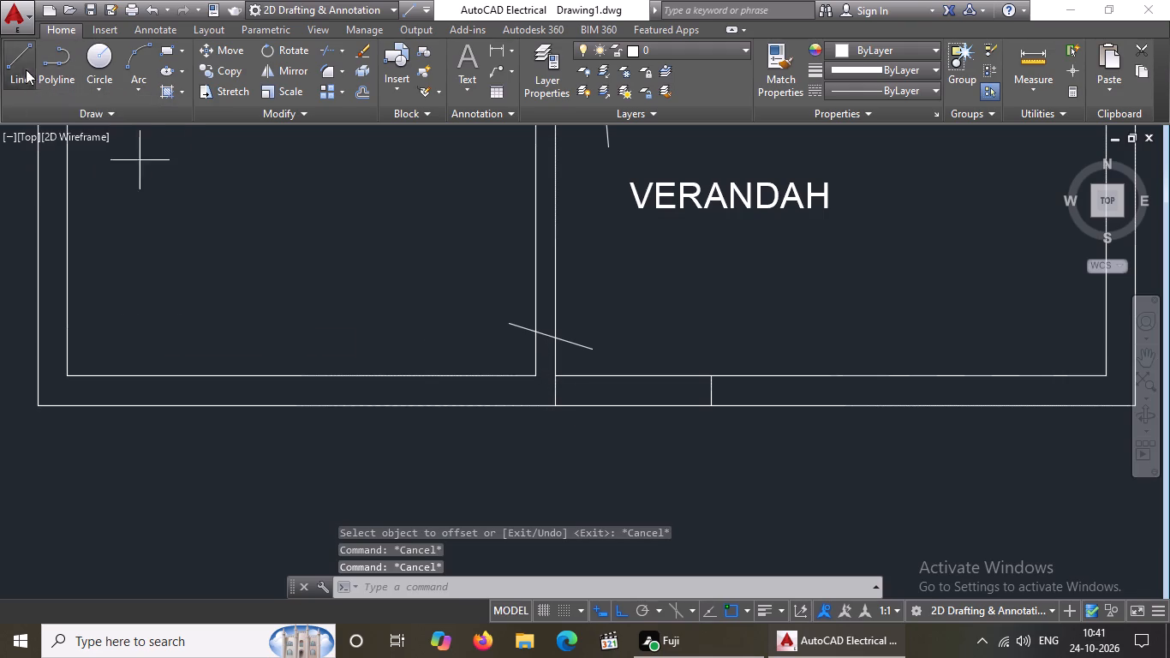
{"action": "left_click_drag", "start_coordinate": [554, 404], "coordinate": [554, 414]}
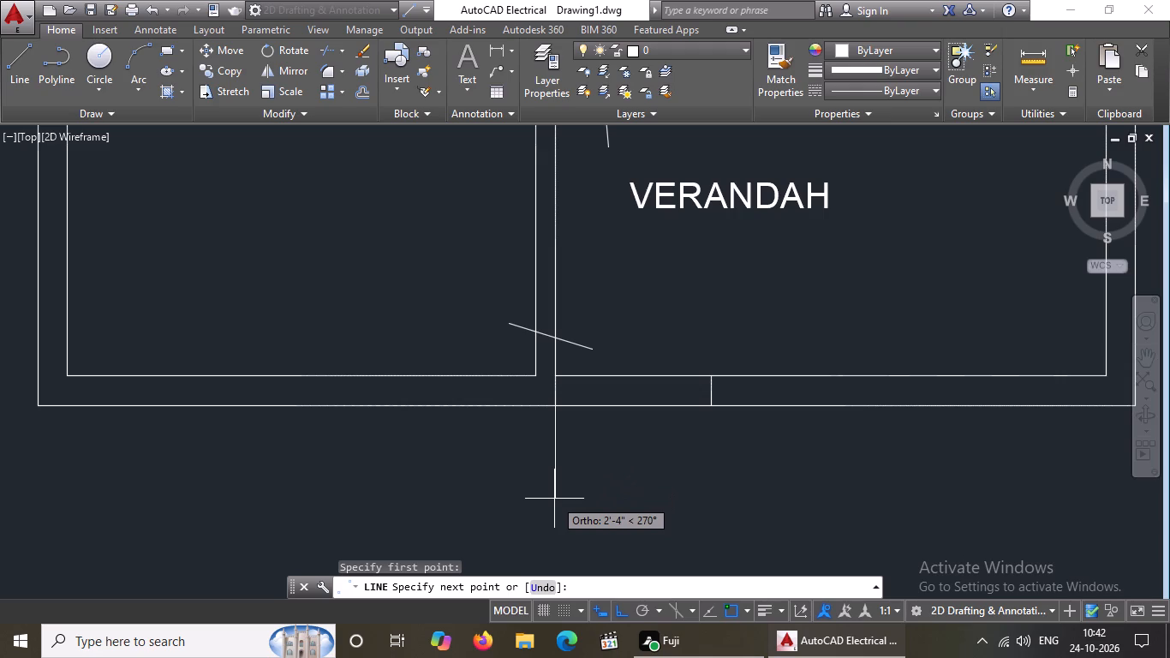
{"action": "type", "text": "9\""}
{"action": "key", "text": "Return"}
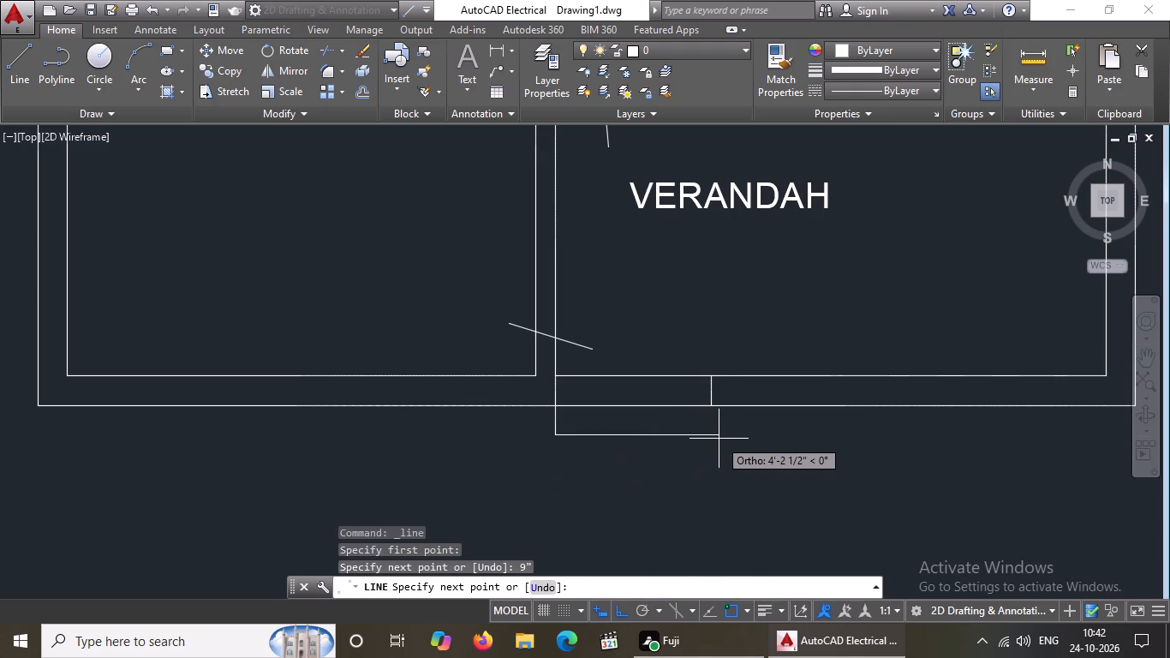
{"action": "key", "text": "4"}
{"action": "key", "text": "apostrophe"}
{"action": "key", "text": "Return"}
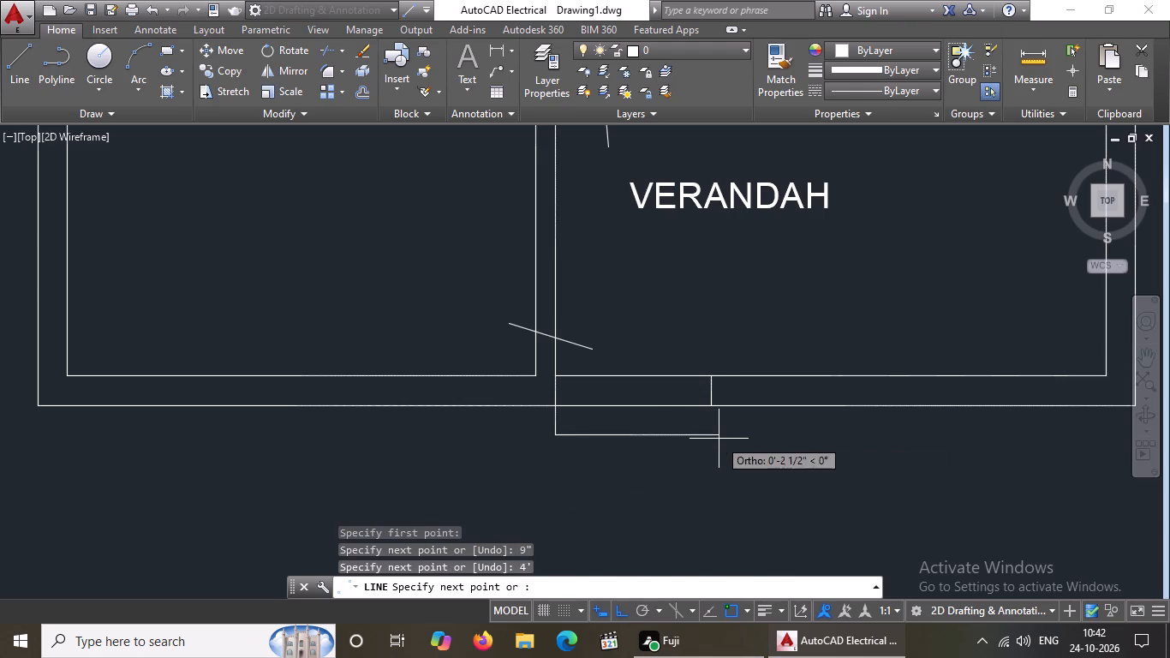
{"action": "type", "text": "9\""}
{"action": "key", "text": "Return"}
{"action": "key", "text": "Return"}
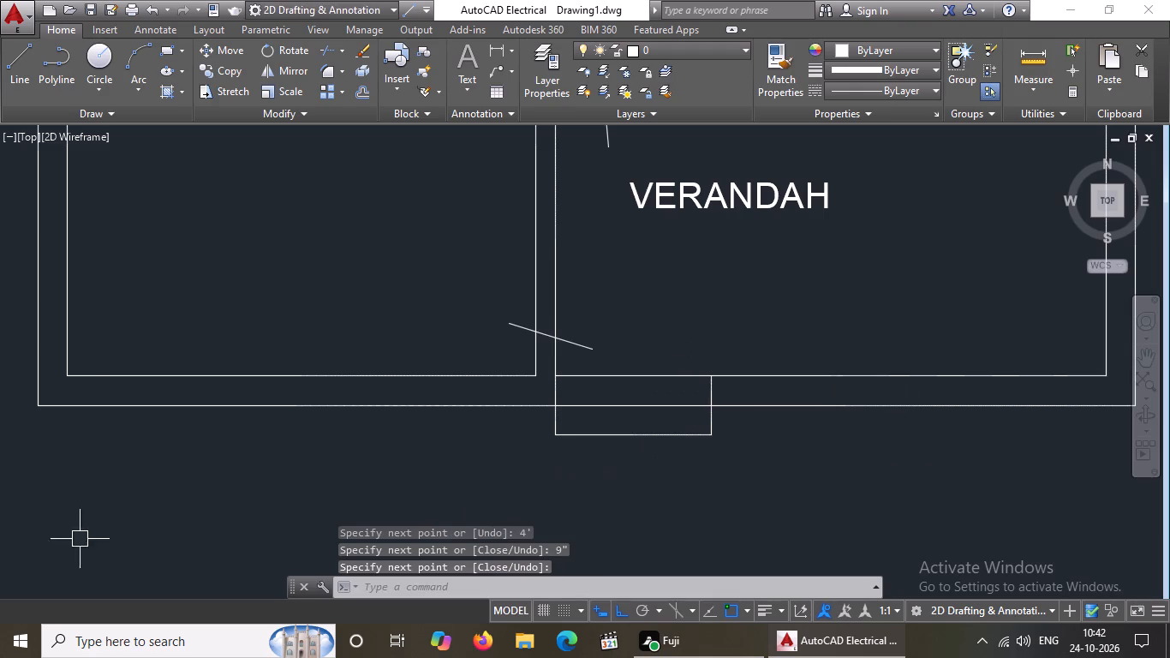
Draw a second entrance step below the first, from its southwest corner, with lines 9" south, 4' east and 9" north.
{"action": "key", "text": "l"}
{"action": "key", "text": "Return"}
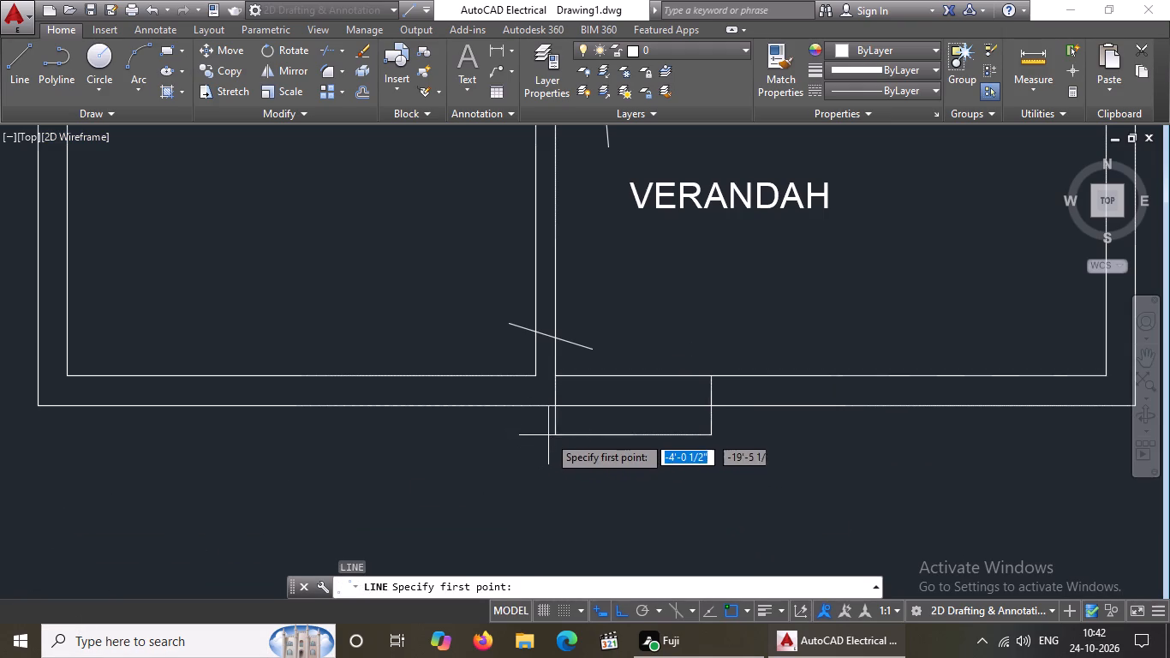
{"action": "left_click_drag", "start_coordinate": [552, 434], "coordinate": [549, 450]}
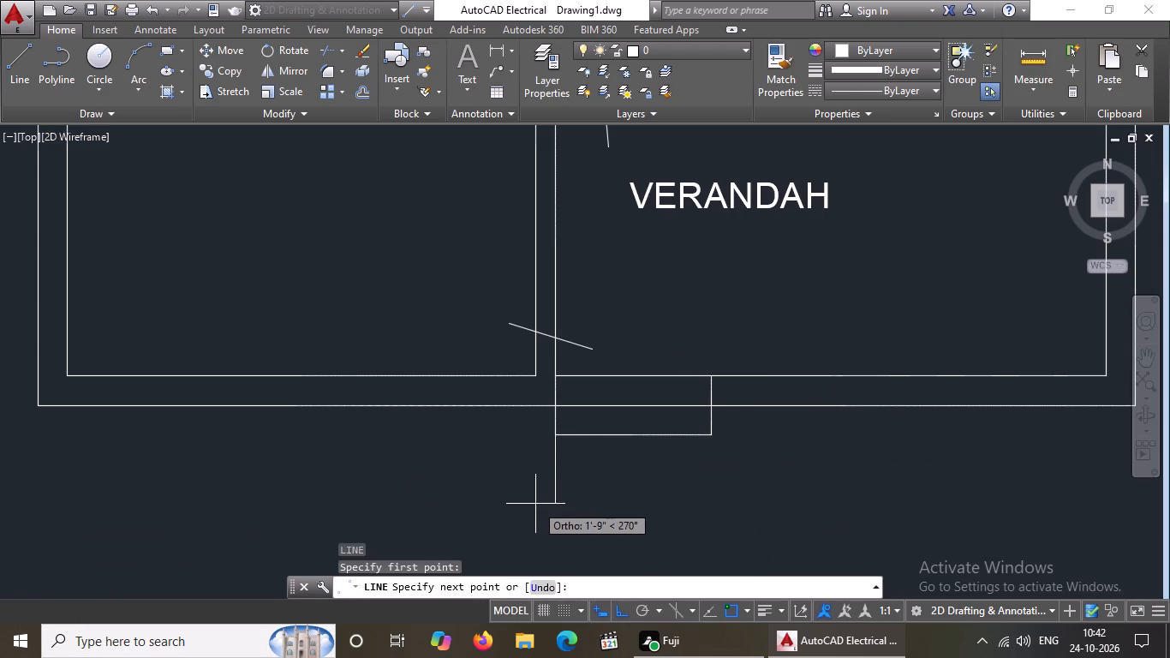
{"action": "type", "text": "9\""}
{"action": "key", "text": "Return"}
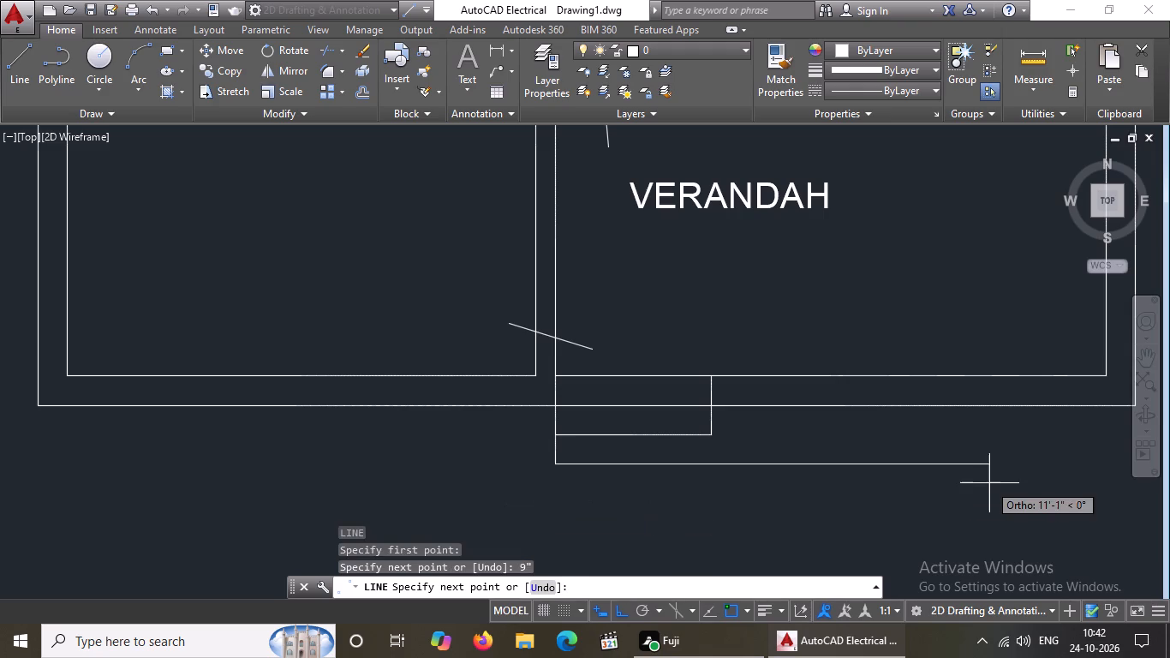
{"action": "type", "text": "4'"}
{"action": "key", "text": "Return"}
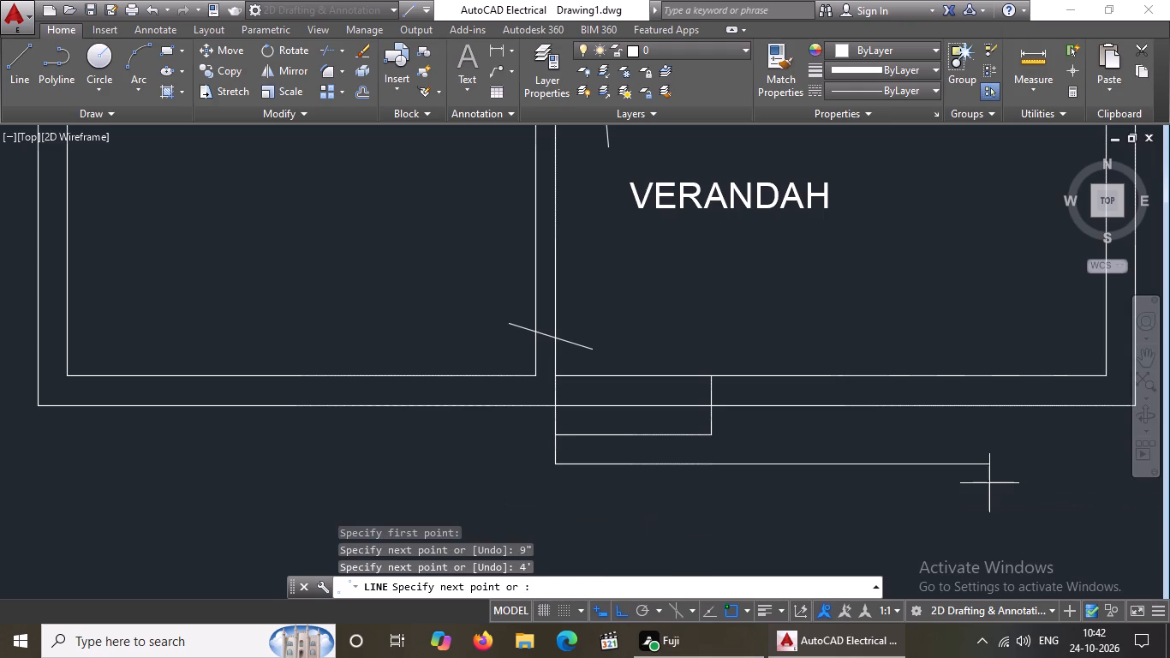
{"action": "type", "text": "9\""}
{"action": "key", "text": "Return"}
{"action": "key", "text": "Return"}
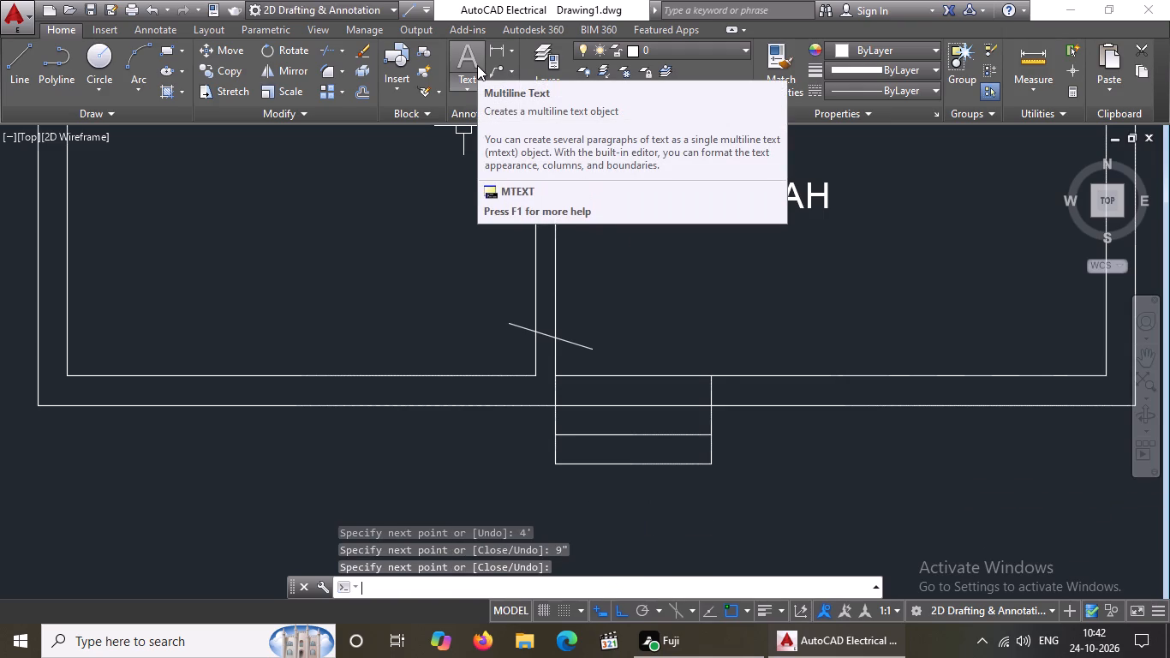
Draw a 9" line north across the outer wall from the staircase room's northeast inner corner.
{"action": "scroll", "coordinate": [585, 286], "scroll_direction": "down", "scroll_amount": 5}
{"action": "scroll", "coordinate": [642, 326], "scroll_direction": "down", "scroll_amount": 4}
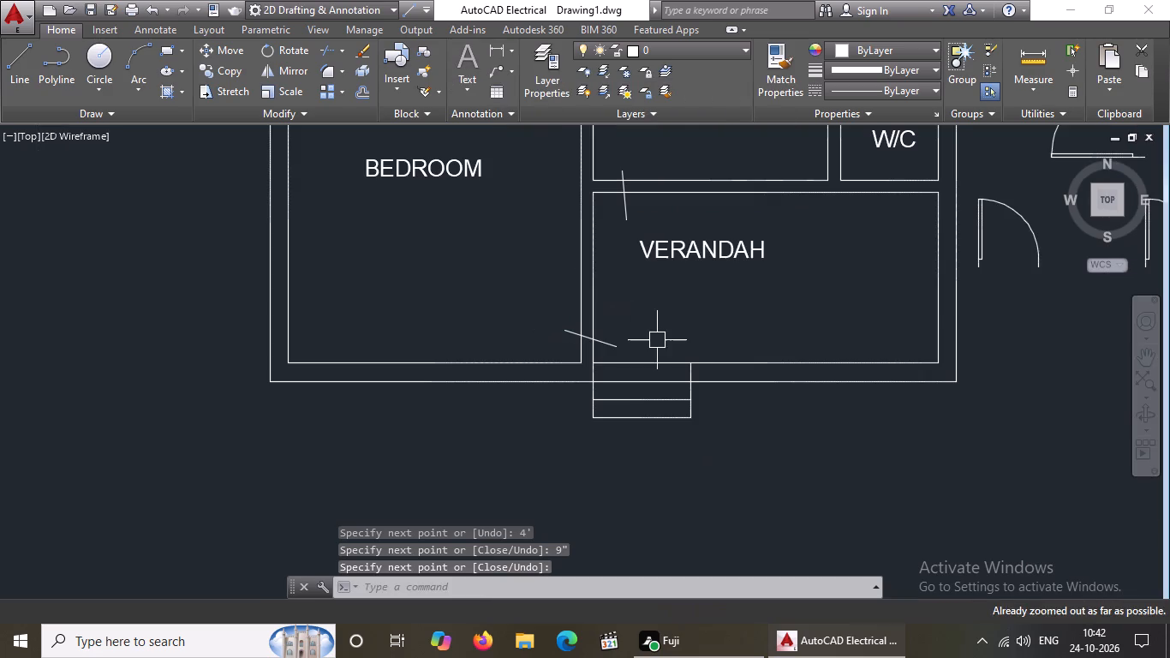
{"action": "scroll", "coordinate": [661, 344], "scroll_direction": "down", "scroll_amount": 11}
{"action": "middle_click_drag", "start_coordinate": [666, 380], "coordinate": [669, 469]}
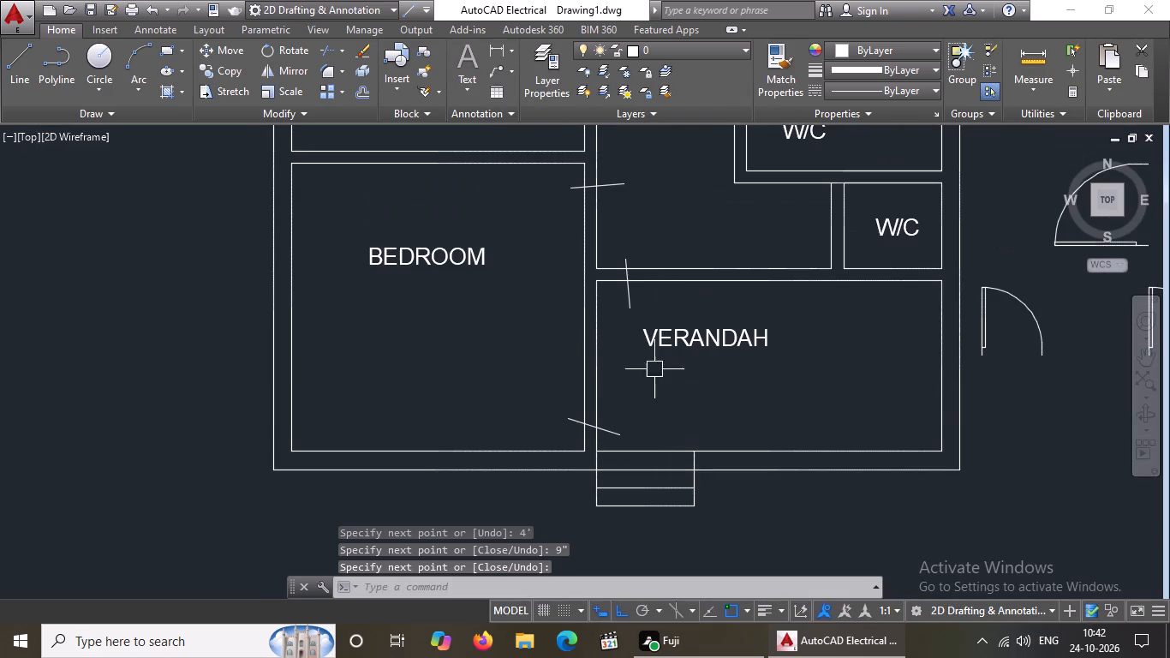
{"action": "scroll", "coordinate": [657, 302], "scroll_direction": "down", "scroll_amount": 13}
{"action": "type", "text": "Z A"}
{"action": "key", "text": "space"}
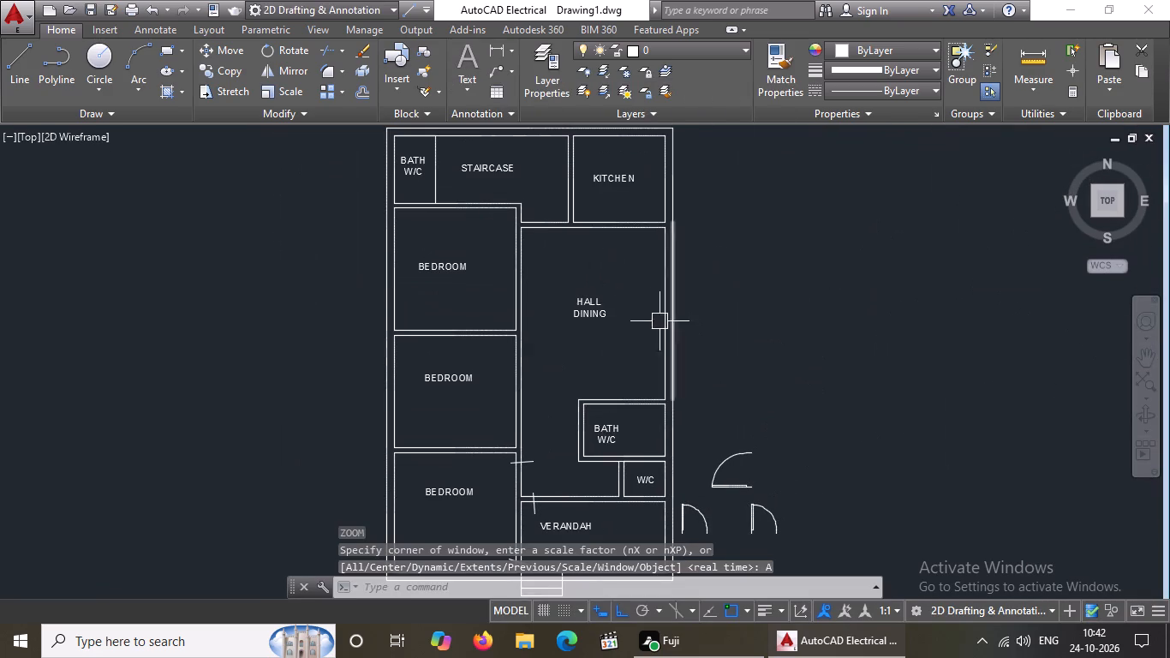
{"action": "scroll", "coordinate": [638, 321], "scroll_direction": "down", "scroll_amount": 2}
{"action": "scroll", "coordinate": [570, 272], "scroll_direction": "down", "scroll_amount": 3}
{"action": "middle_click_drag", "start_coordinate": [550, 191], "coordinate": [559, 345]}
{"action": "scroll", "coordinate": [558, 303], "scroll_direction": "up", "scroll_amount": 3}
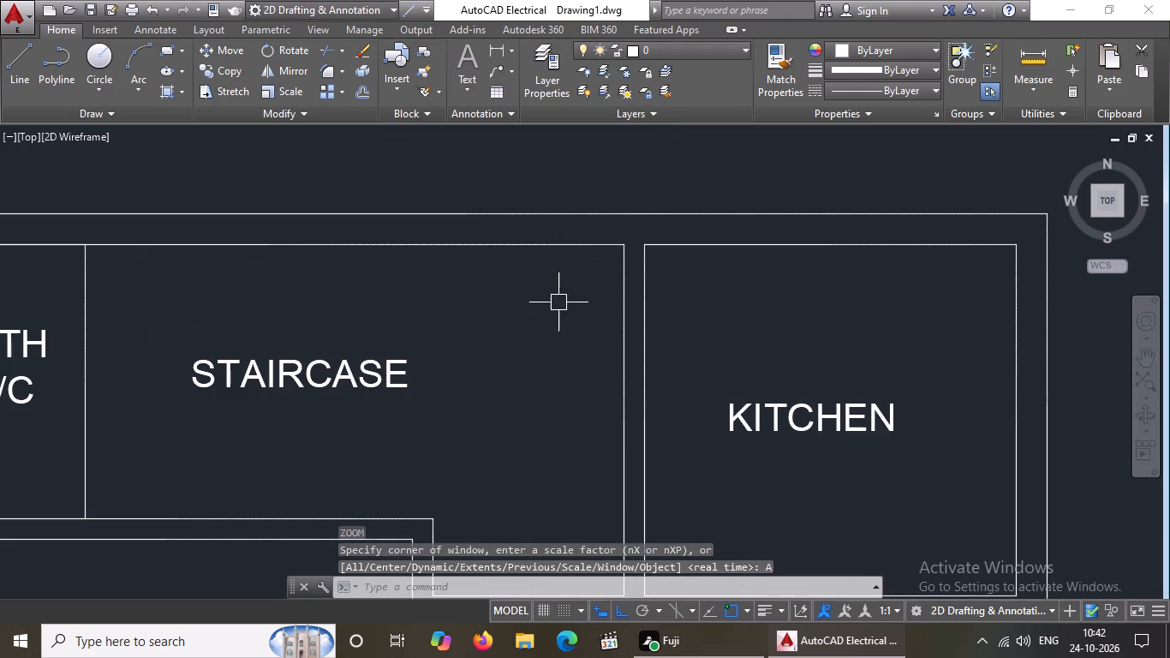
{"action": "key", "text": "Escape"}
{"action": "key", "text": "l"}
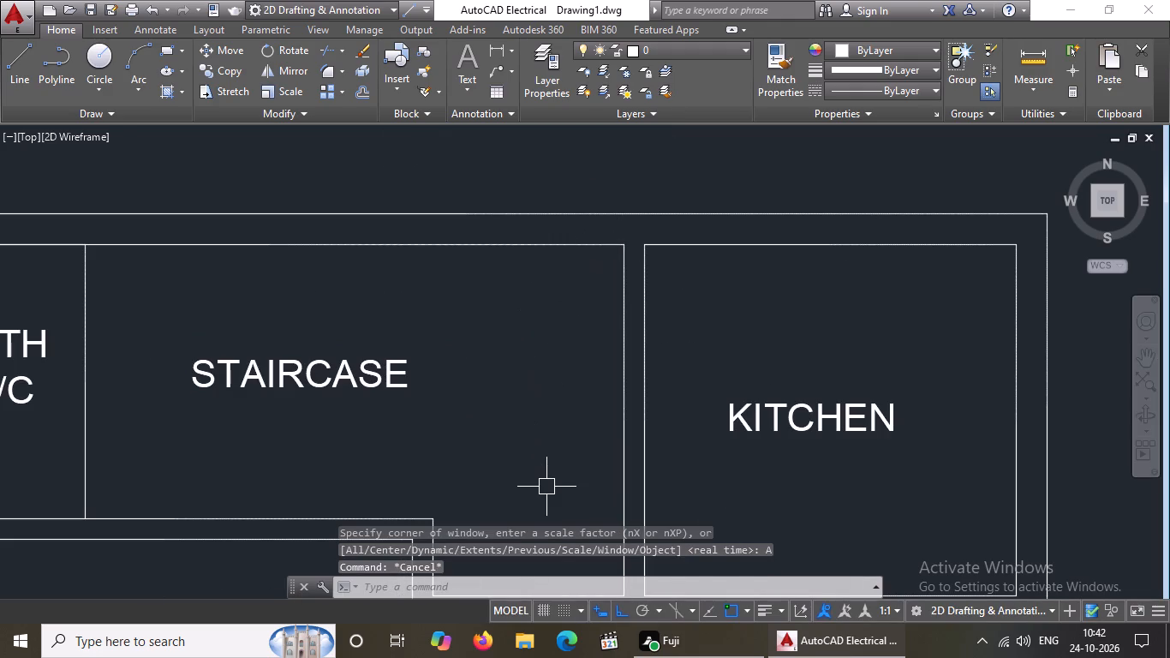
{"action": "key", "text": "Return"}
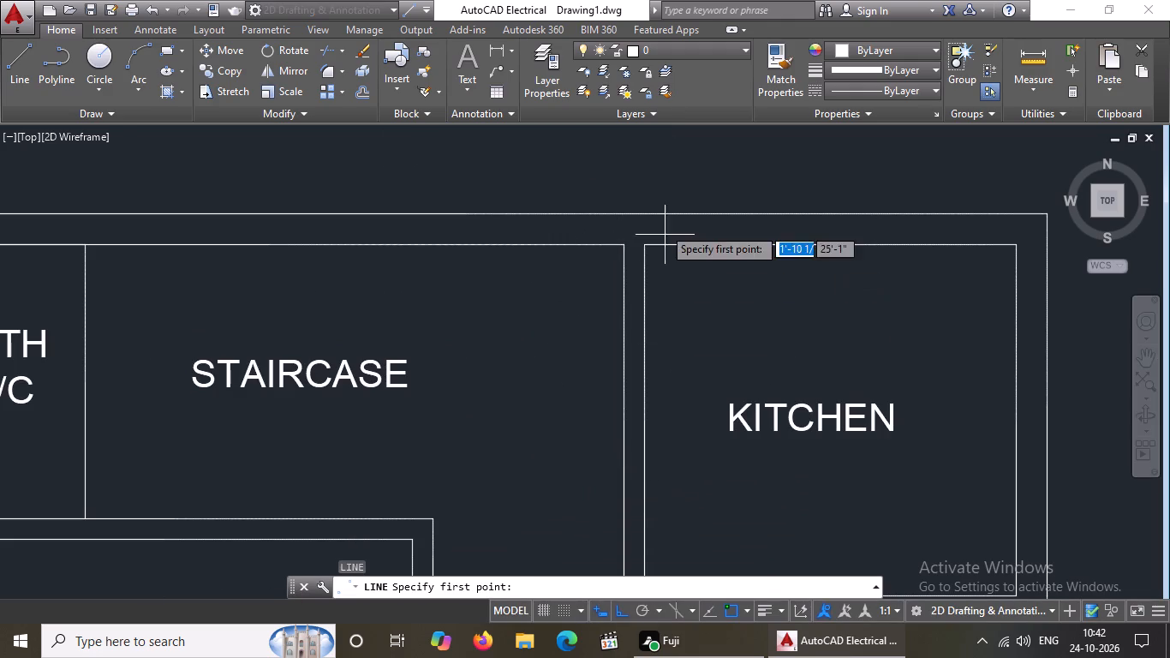
{"action": "left_click", "coordinate": [624, 246]}
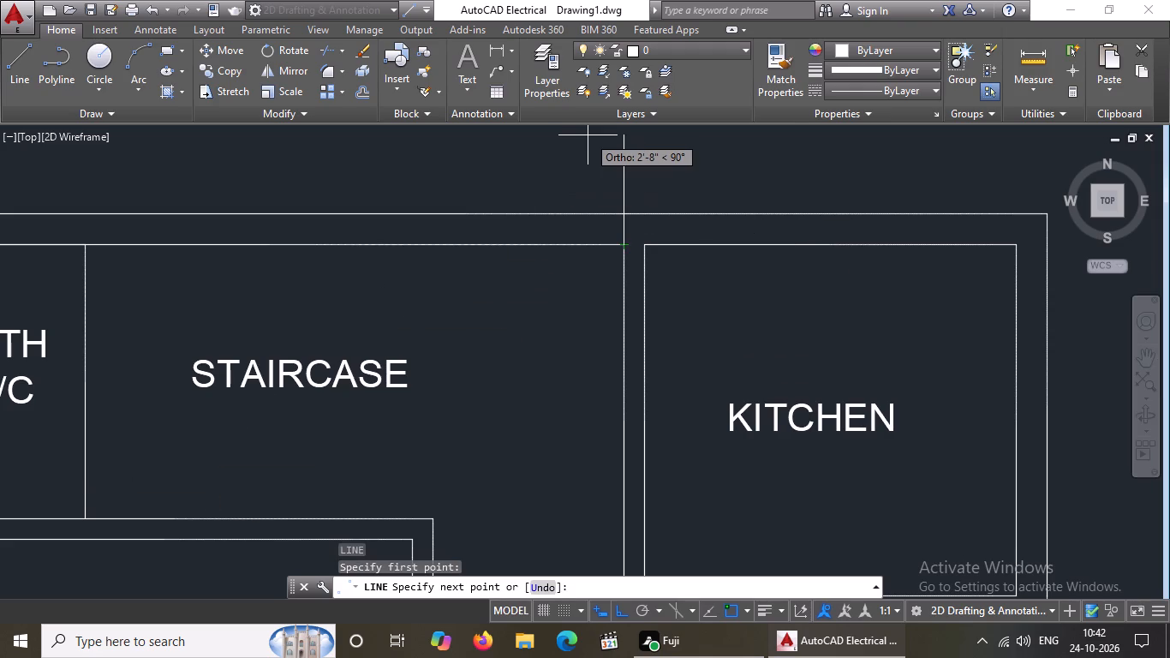
{"action": "key", "text": "9"}
{"action": "key", "text": "shift+quotedbl"}
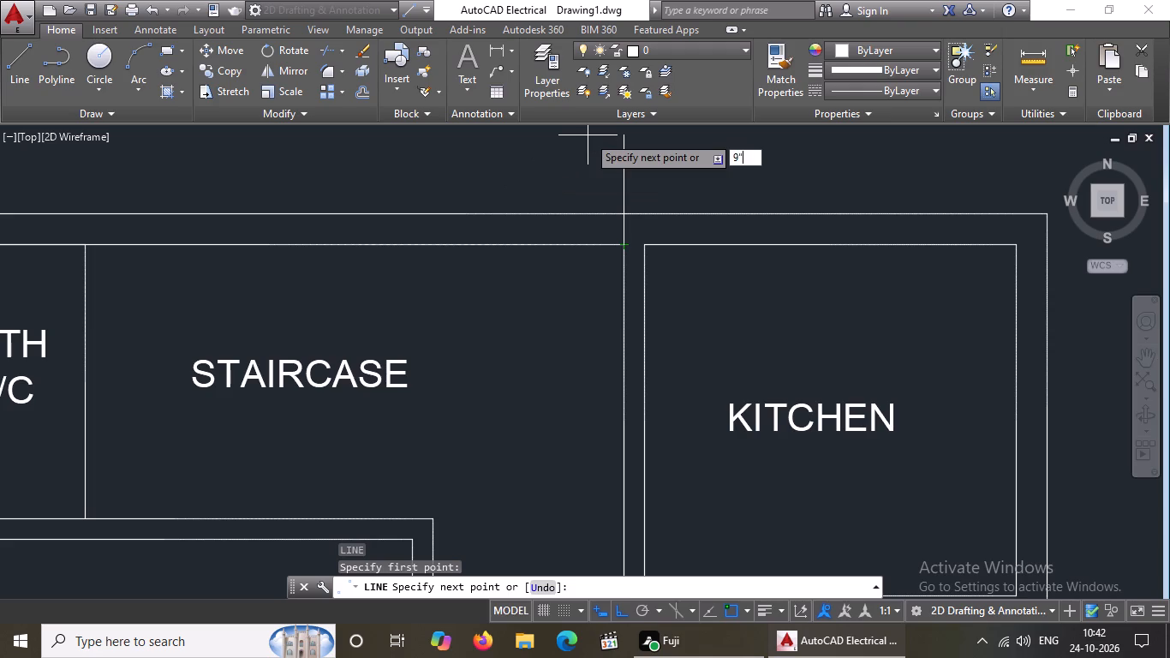
{"action": "key", "text": "Return"}
{"action": "key", "text": "Return"}
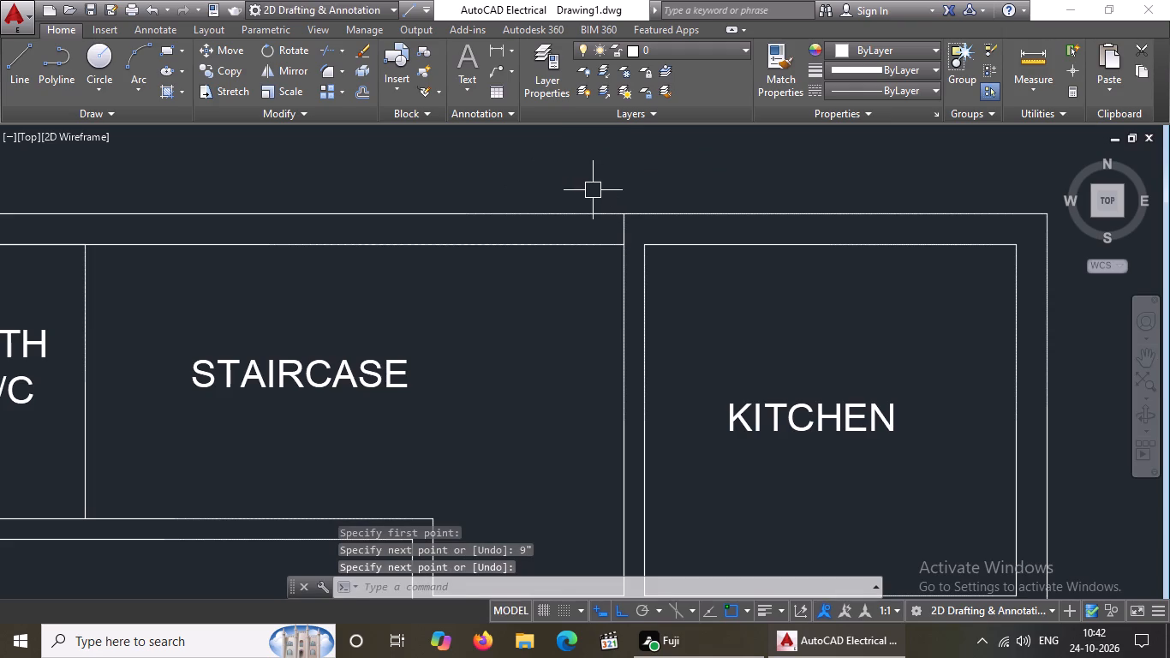
Offset the short line across the north wall 4' to the west, above the staircase room.
{"action": "left_click", "coordinate": [590, 181]}
{"action": "left_click", "coordinate": [638, 260]}
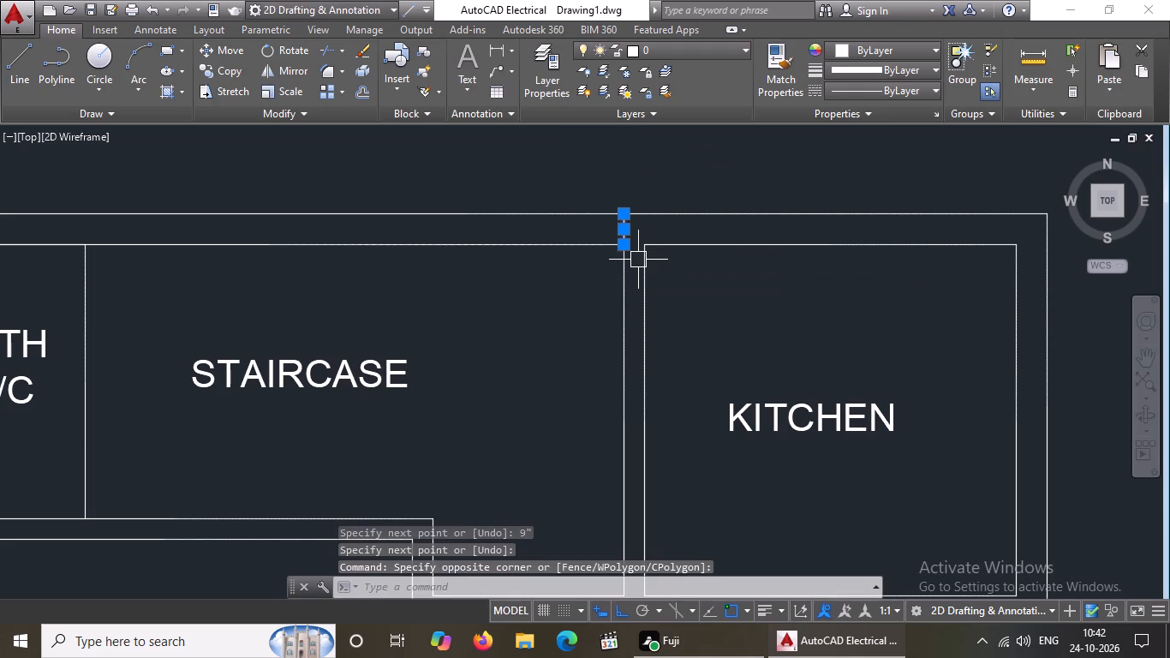
{"action": "key", "text": "o"}
{"action": "key", "text": "Return"}
{"action": "type", "text": "4'"}
{"action": "key", "text": "Return"}
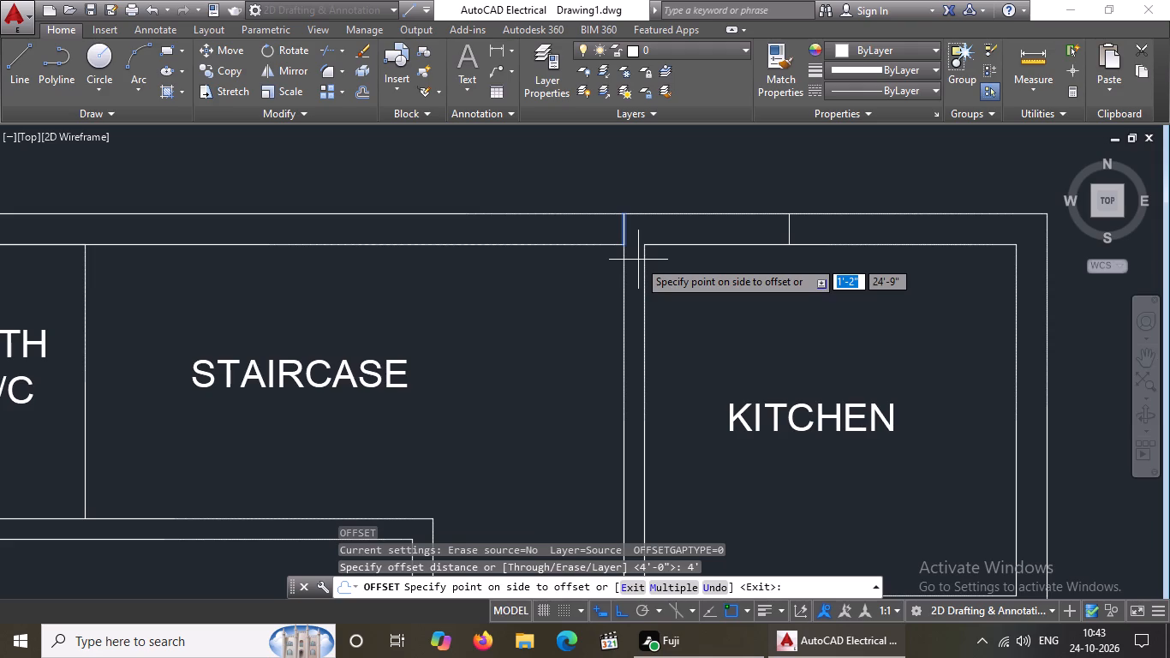
{"action": "left_click", "coordinate": [339, 262]}
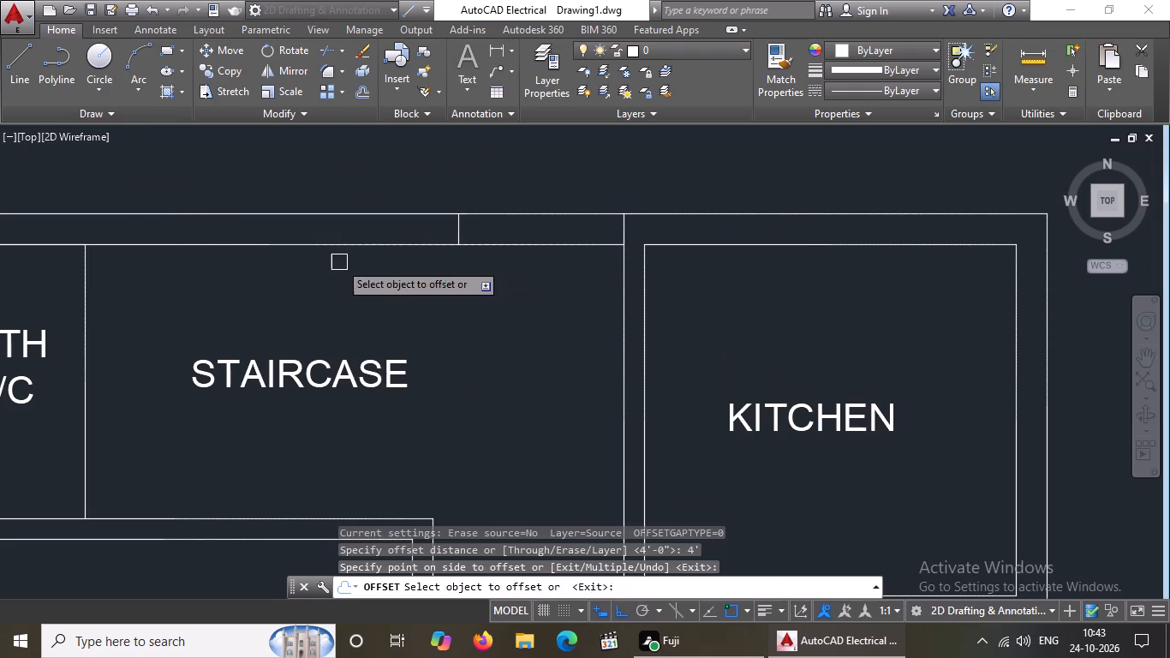
{"action": "key", "text": "Escape"}
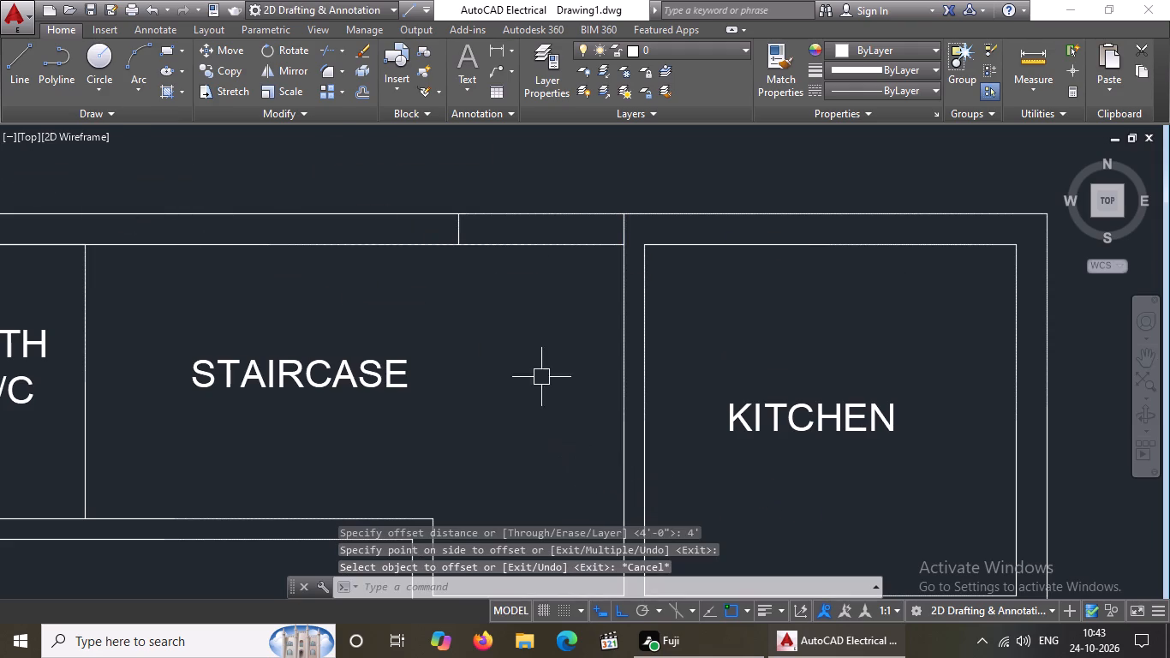
Draw the first step outside the staircase's north wall with lines 9" north, 4' east and 9" south, starting at the offset line's outer end.
{"action": "left_click", "coordinate": [23, 53]}
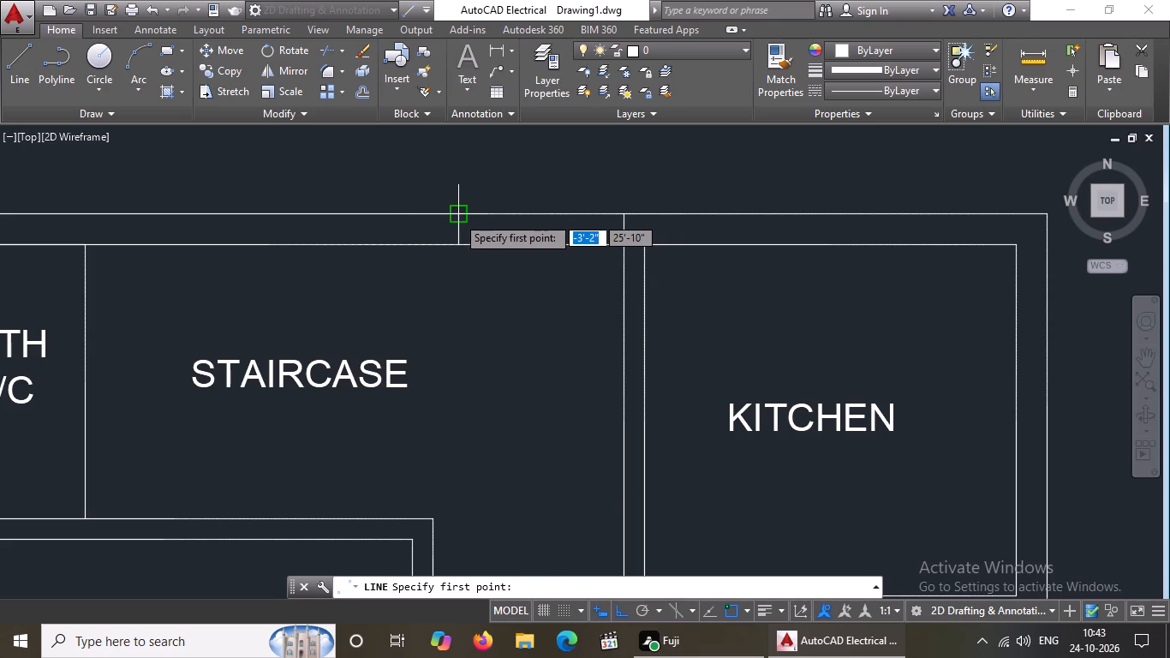
{"action": "left_click_drag", "start_coordinate": [457, 216], "coordinate": [463, 182]}
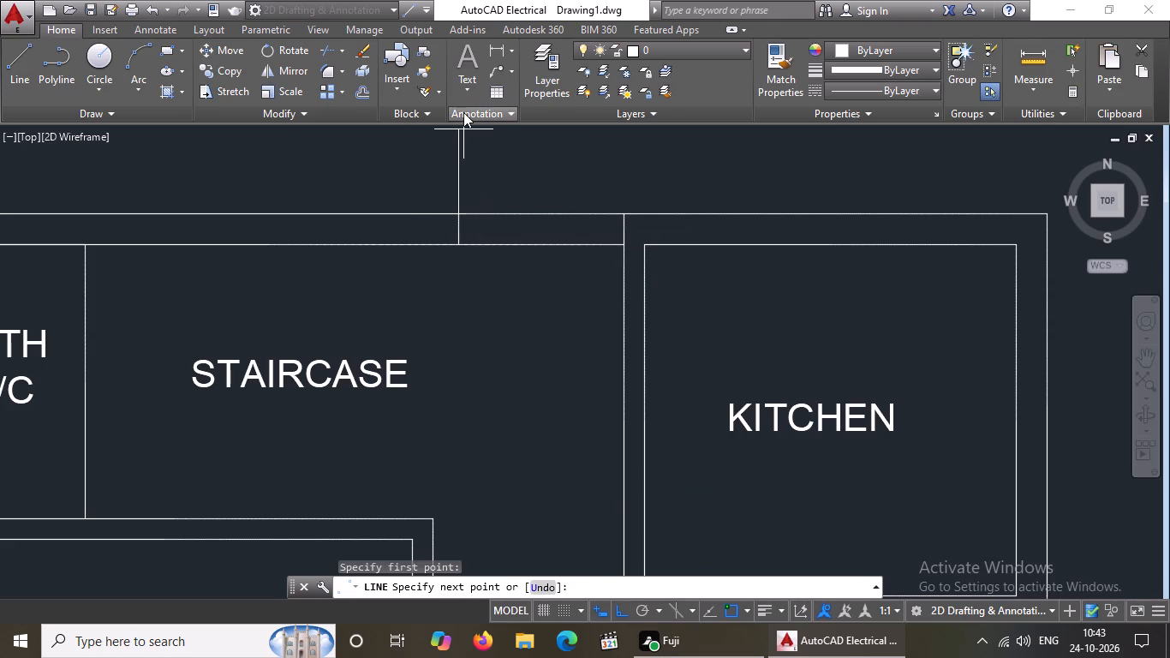
{"action": "key", "text": "9"}
{"action": "key", "text": "shift+quotedbl"}
{"action": "key", "text": "Return"}
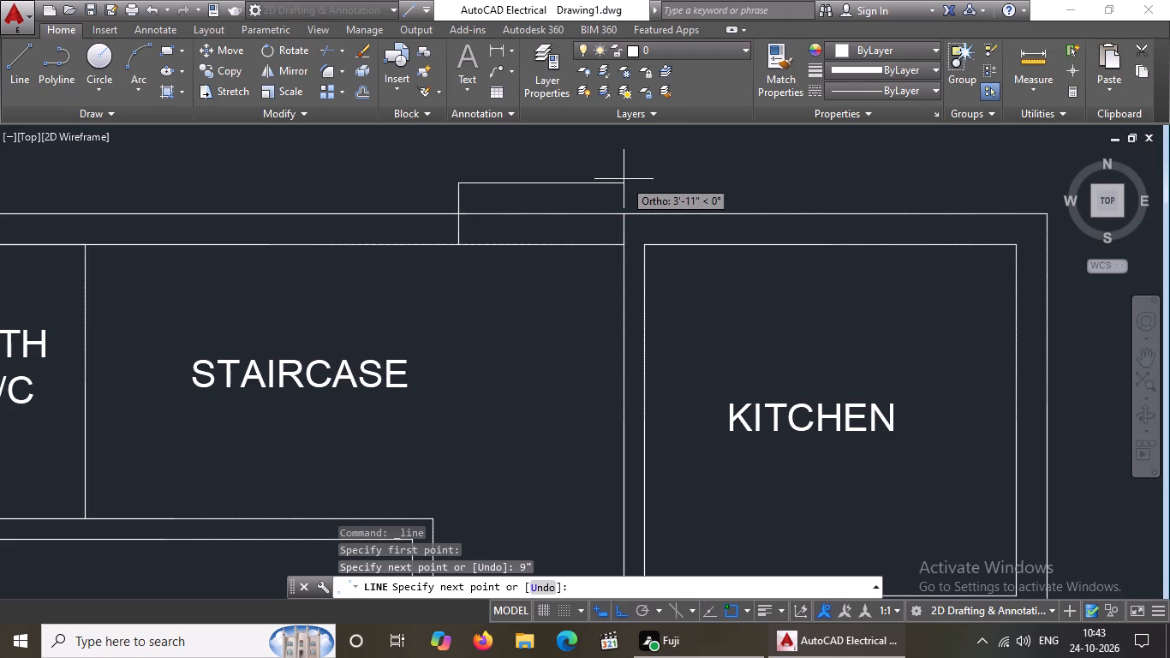
{"action": "type", "text": "4'"}
{"action": "key", "text": "Return"}
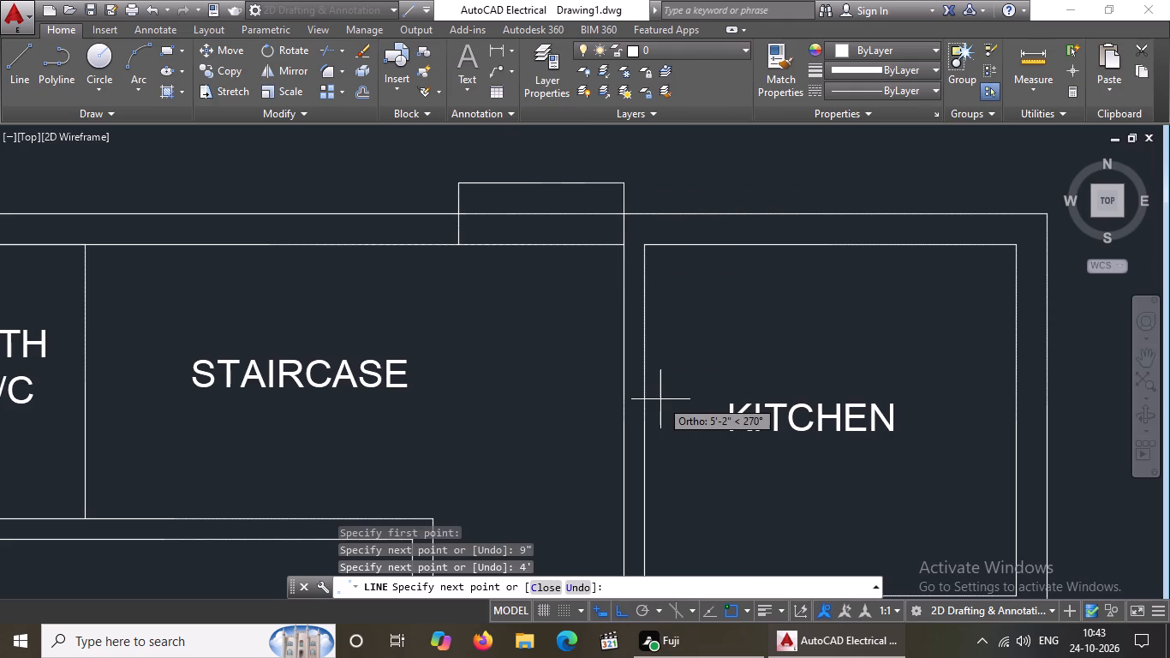
{"action": "type", "text": "9\""}
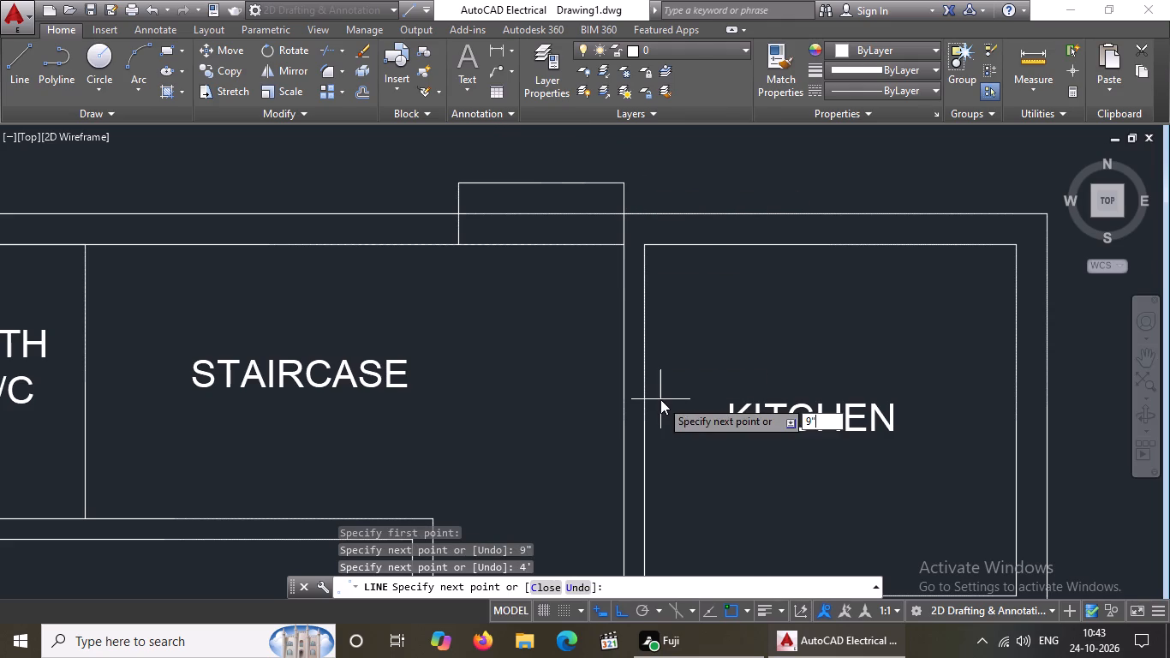
{"action": "key", "text": "Return"}
{"action": "key", "text": "Return"}
Draw a second step beyond the first, from its northwest corner, with lines 9" north, 4' east and 9" south.
{"action": "scroll", "coordinate": [558, 366], "scroll_direction": "down", "scroll_amount": 2}
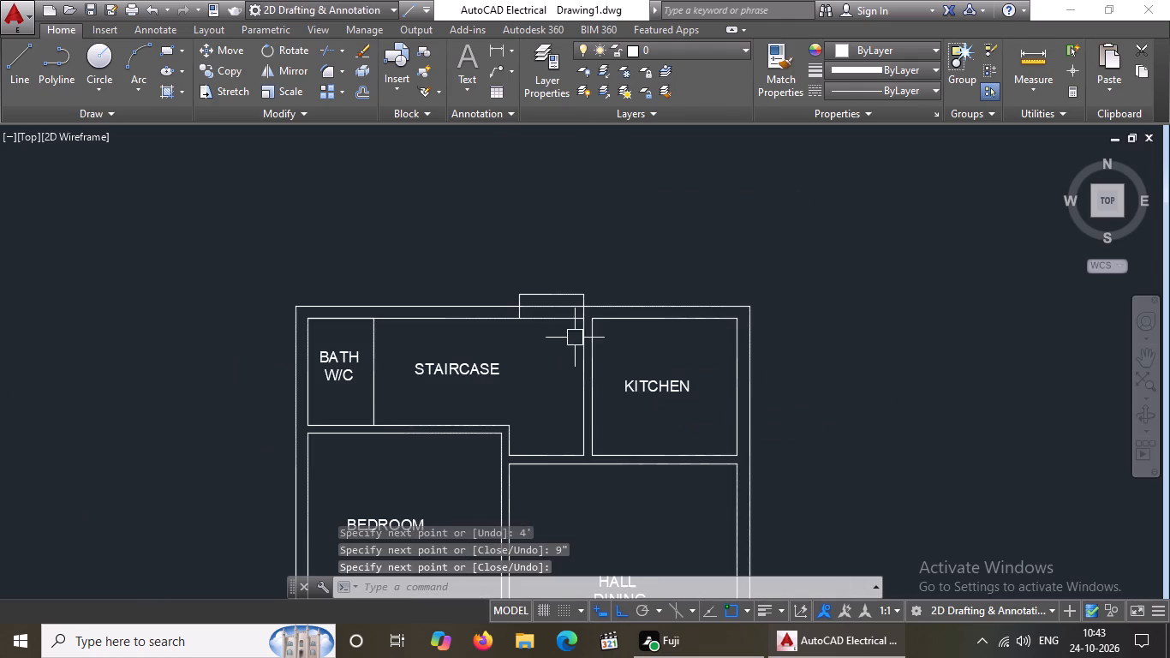
{"action": "scroll", "coordinate": [590, 286], "scroll_direction": "up", "scroll_amount": 2}
{"action": "key", "text": "Escape"}
{"action": "key", "text": "l"}
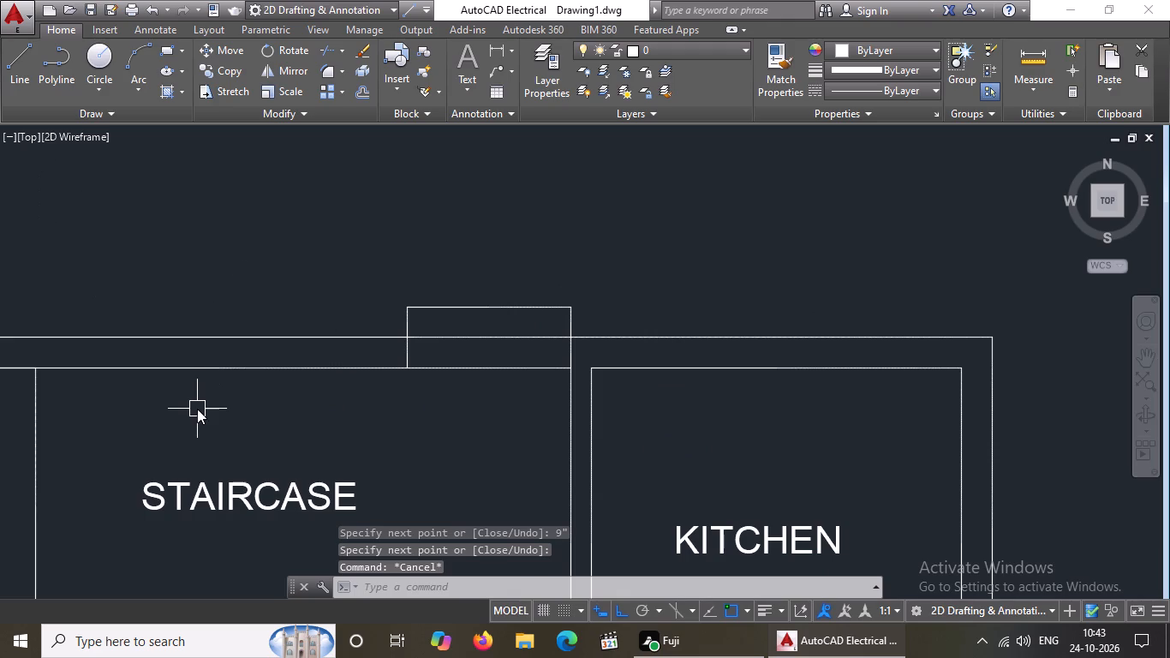
{"action": "key", "text": "Return"}
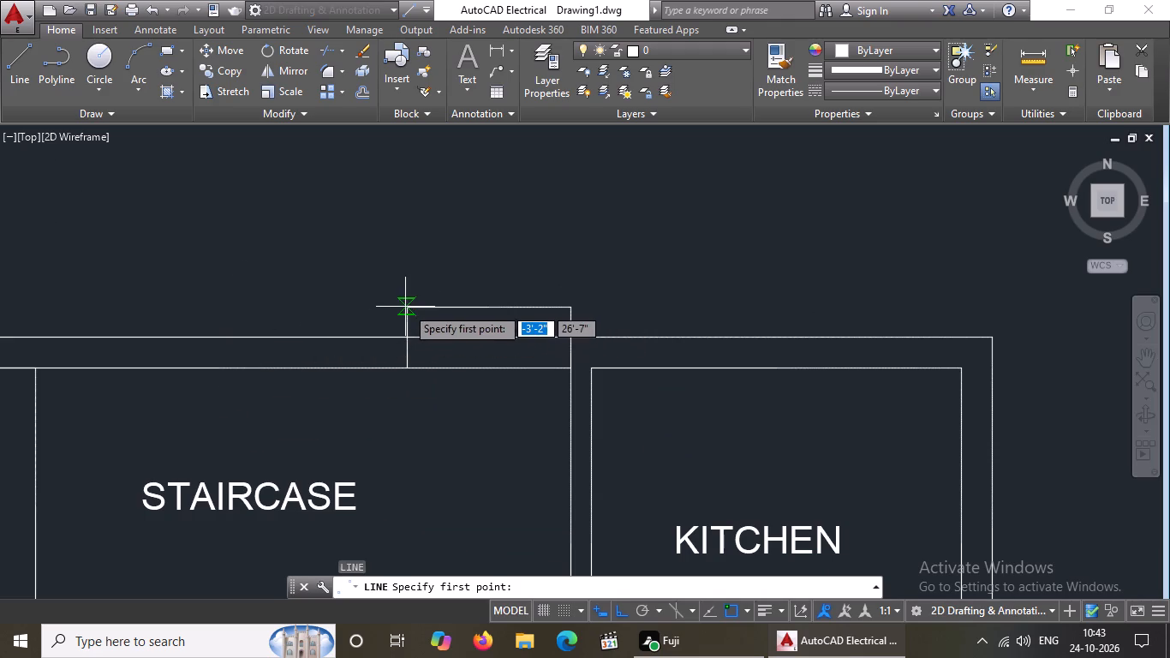
{"action": "left_click", "coordinate": [404, 312]}
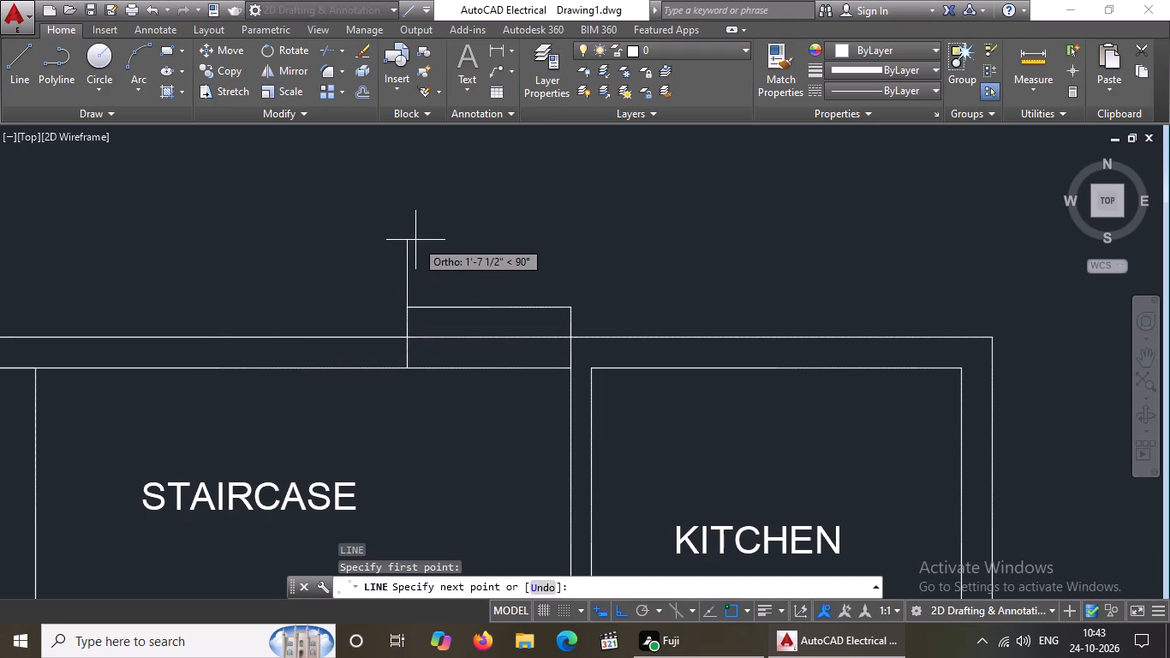
{"action": "type", "text": "9\""}
{"action": "key", "text": "Return"}
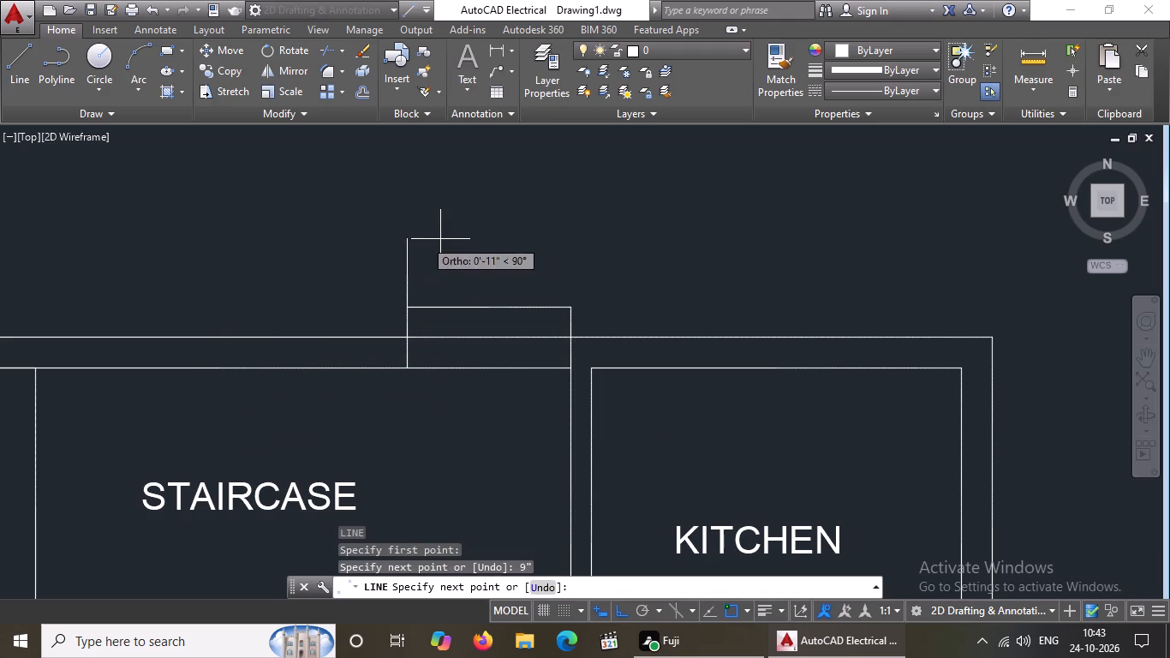
{"action": "type", "text": "4'"}
{"action": "key", "text": "Return"}
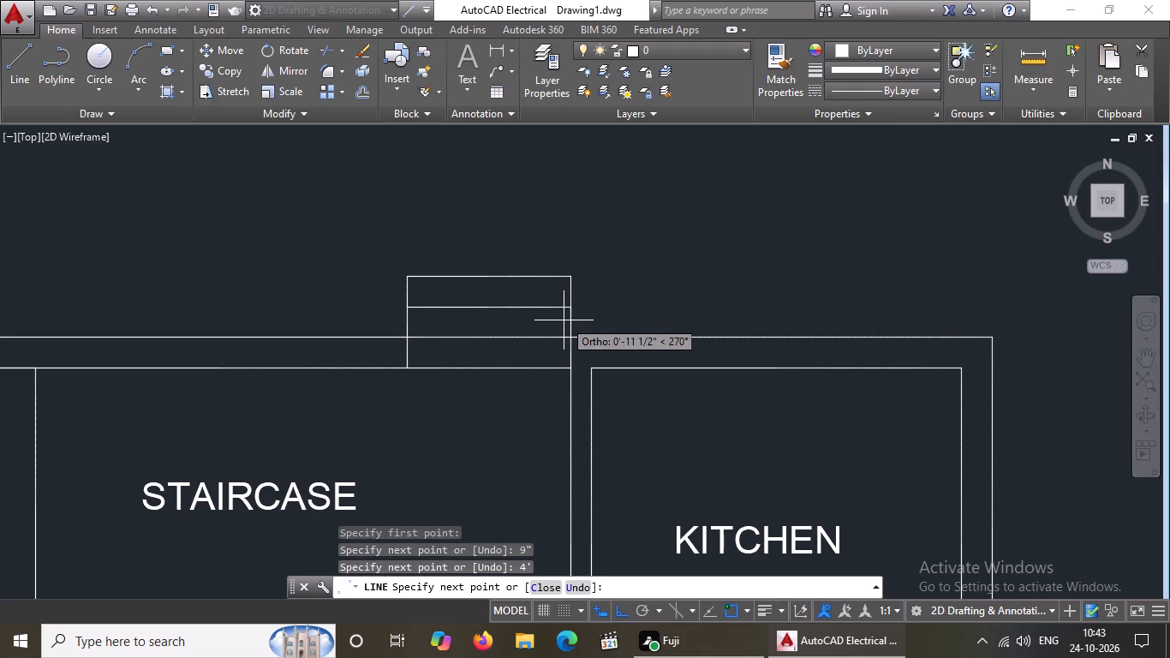
{"action": "type", "text": "9\""}
{"action": "key", "text": "Return"}
{"action": "key", "text": "Return"}
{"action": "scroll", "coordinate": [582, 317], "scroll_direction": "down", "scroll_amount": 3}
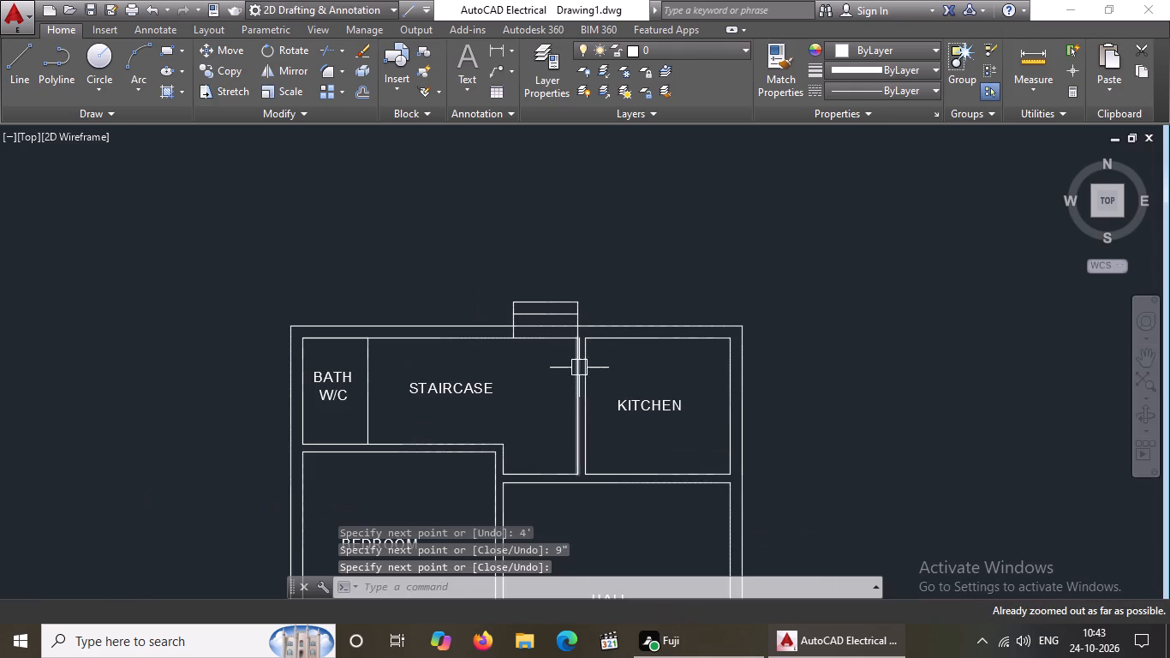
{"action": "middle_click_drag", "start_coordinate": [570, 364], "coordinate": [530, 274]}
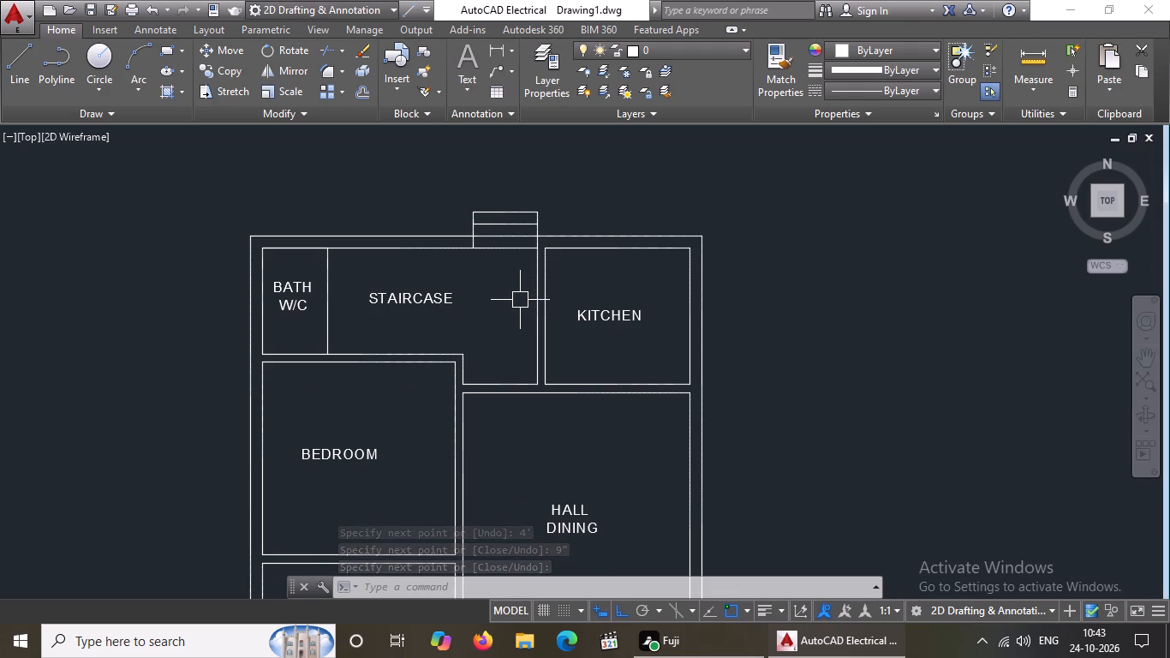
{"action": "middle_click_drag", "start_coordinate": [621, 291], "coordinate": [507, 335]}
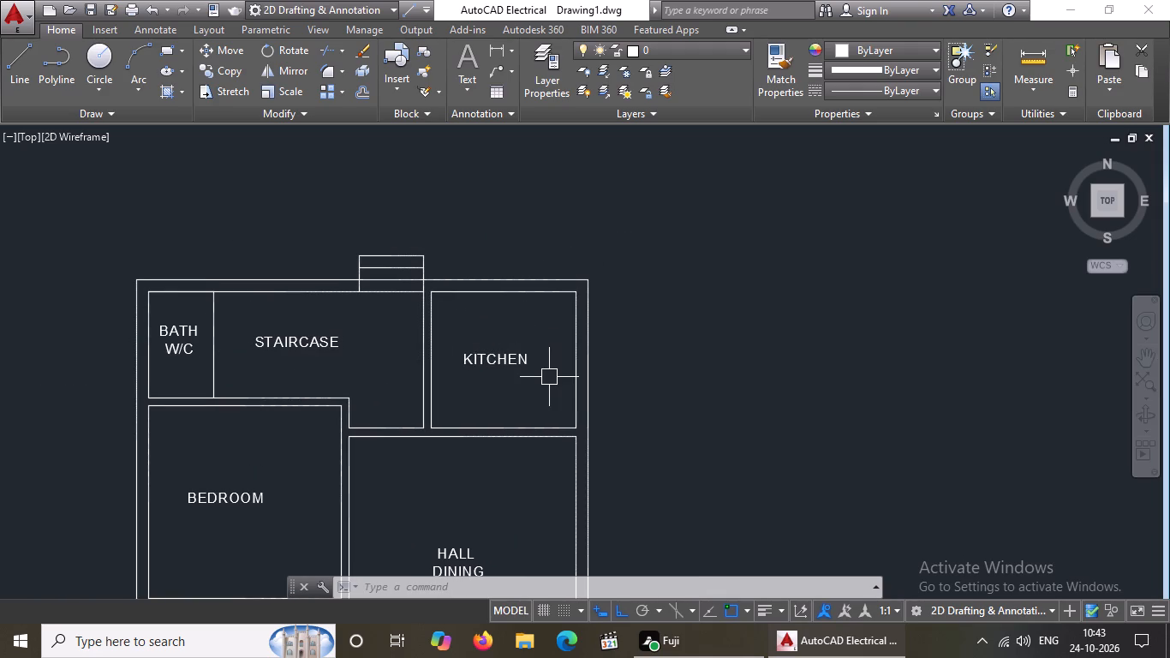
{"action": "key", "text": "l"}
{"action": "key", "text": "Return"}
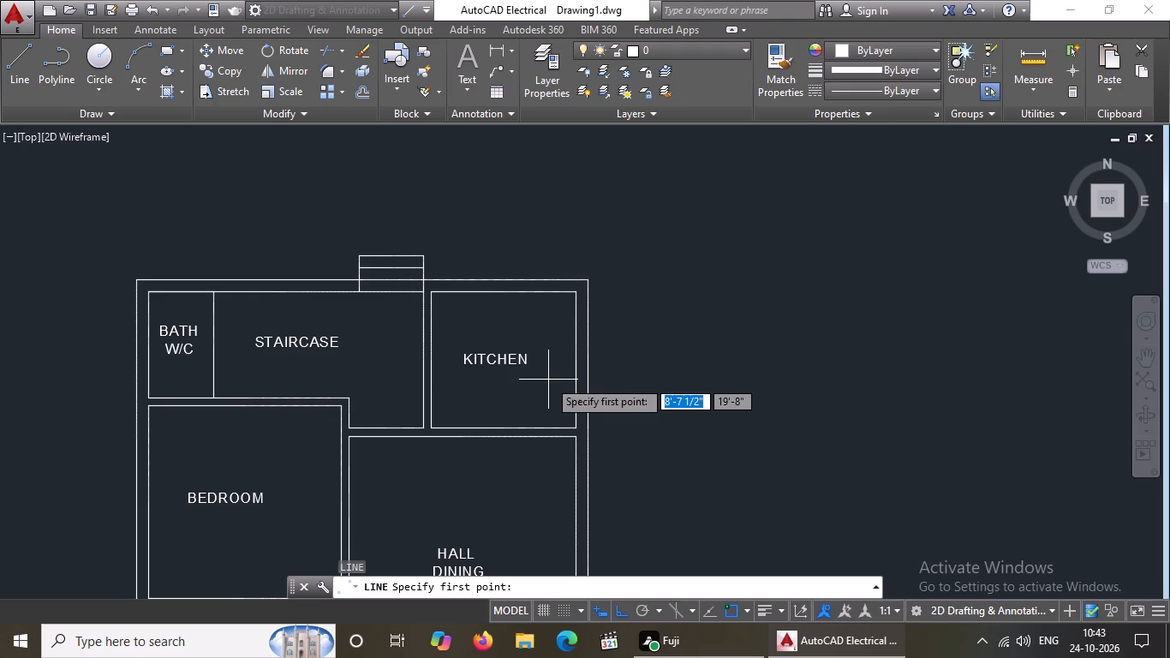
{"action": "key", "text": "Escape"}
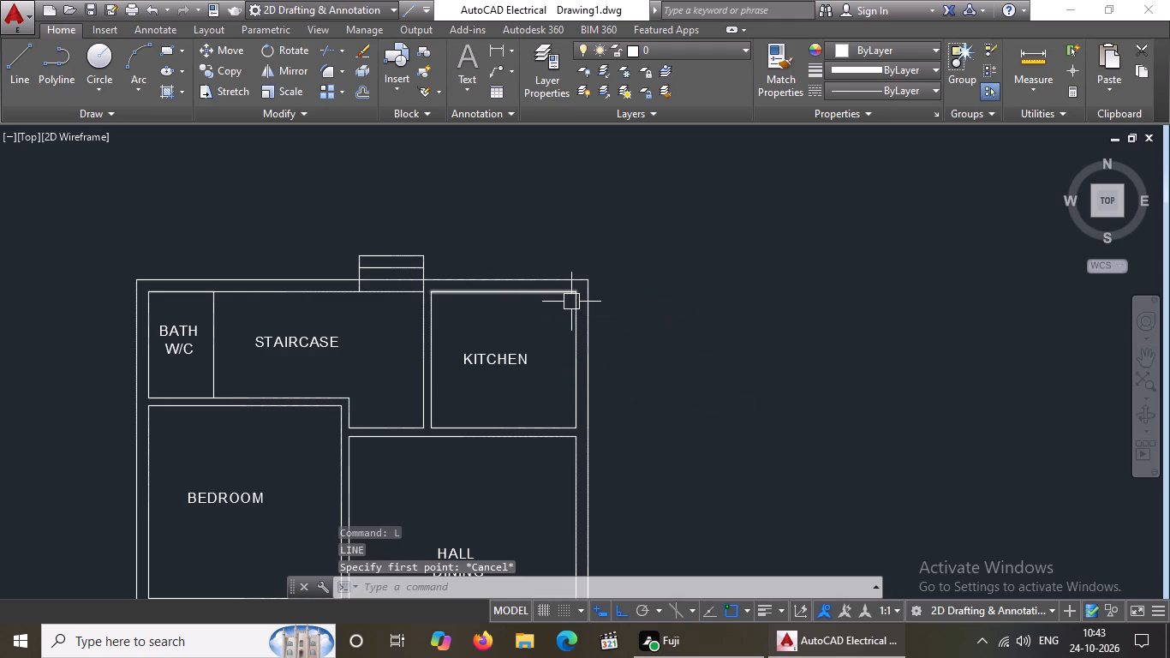
Clear all object snap modes and enable only Endpoint, Midpoint and Center.
{"action": "type", "text": "OS"}
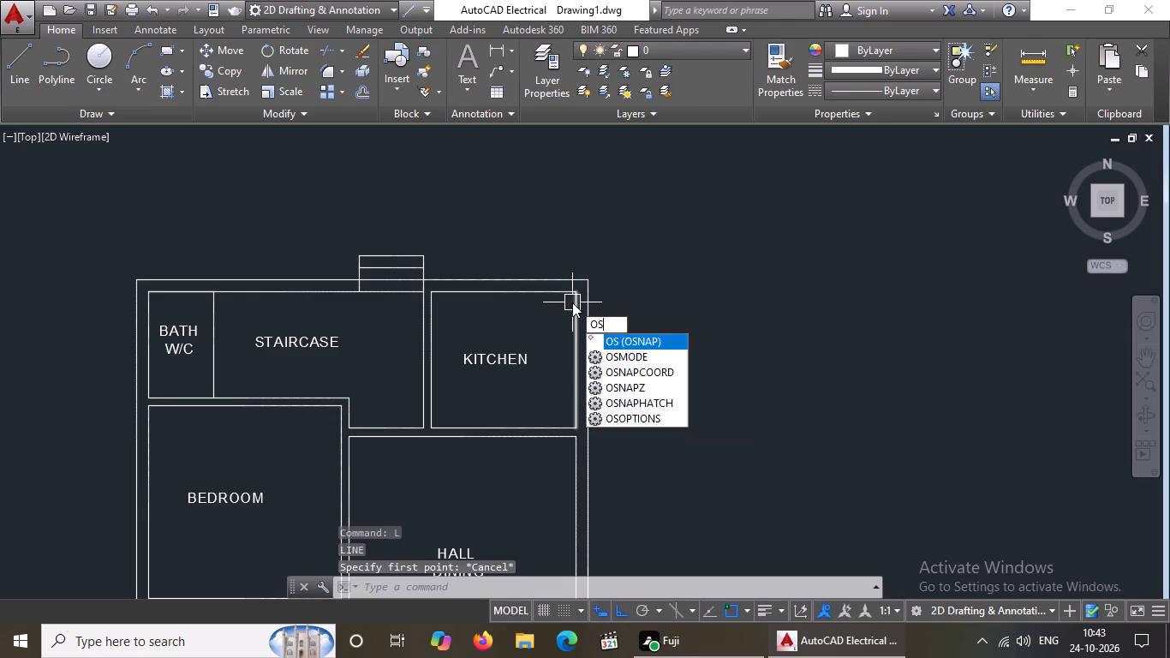
{"action": "key", "text": "Return"}
{"action": "left_click", "coordinate": [735, 244]}
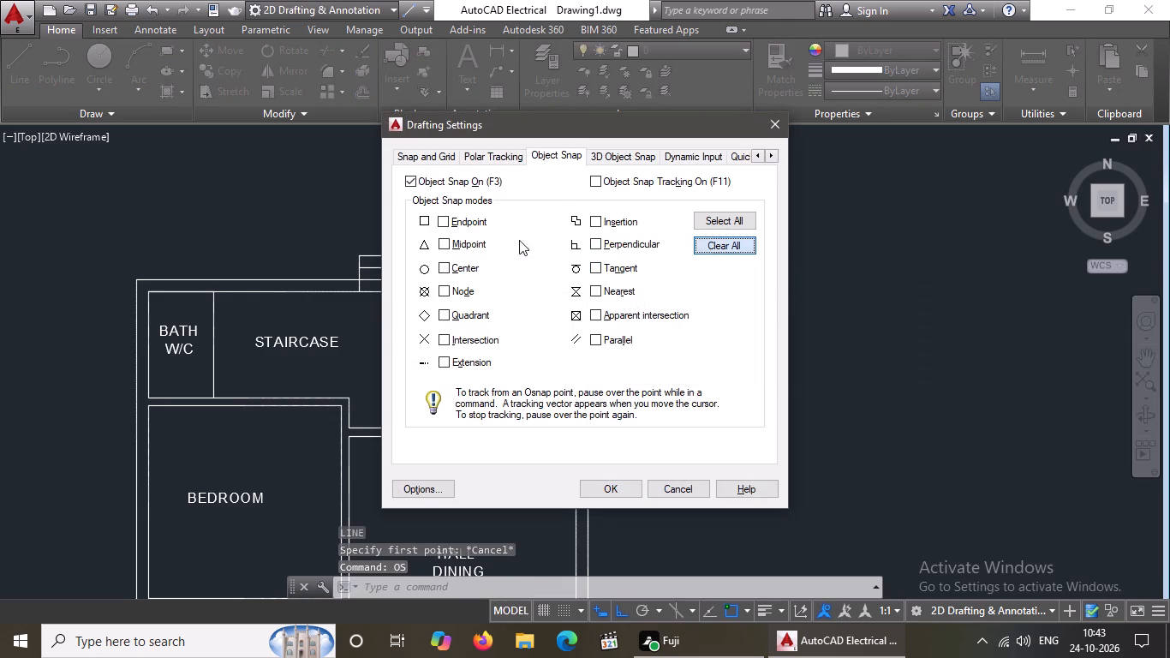
{"action": "left_click", "coordinate": [465, 267]}
{"action": "left_click", "coordinate": [463, 240]}
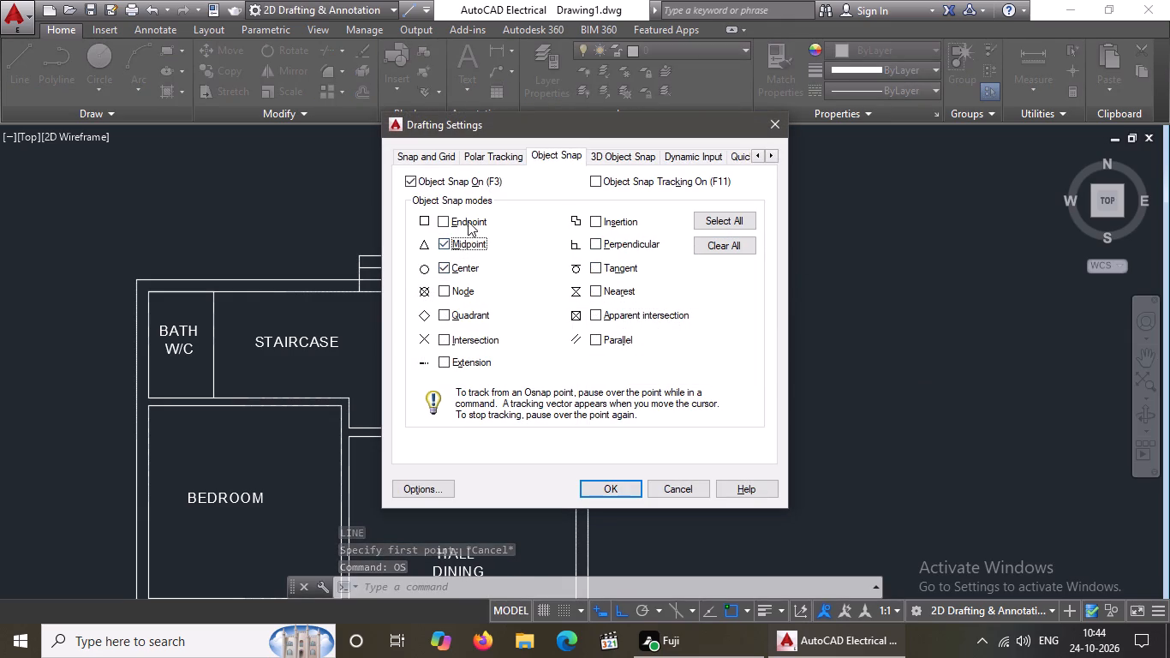
{"action": "left_click", "coordinate": [469, 220]}
{"action": "left_click", "coordinate": [601, 483]}
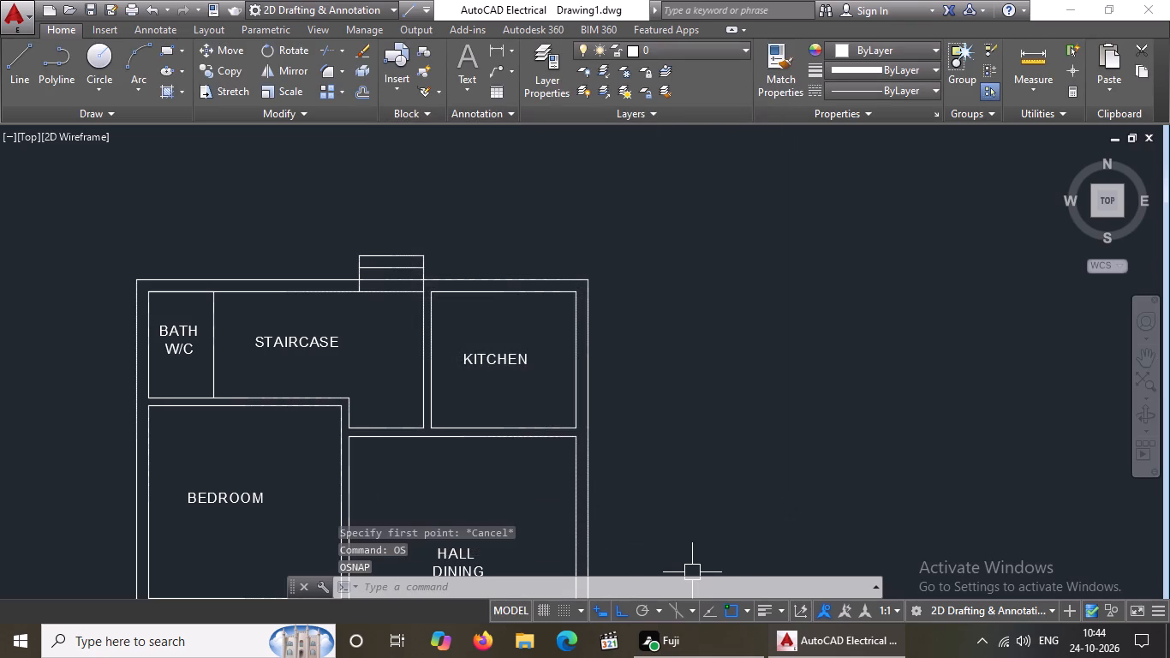
Switch off Night light in the Windows quick settings.
{"action": "key", "text": "super+a"}
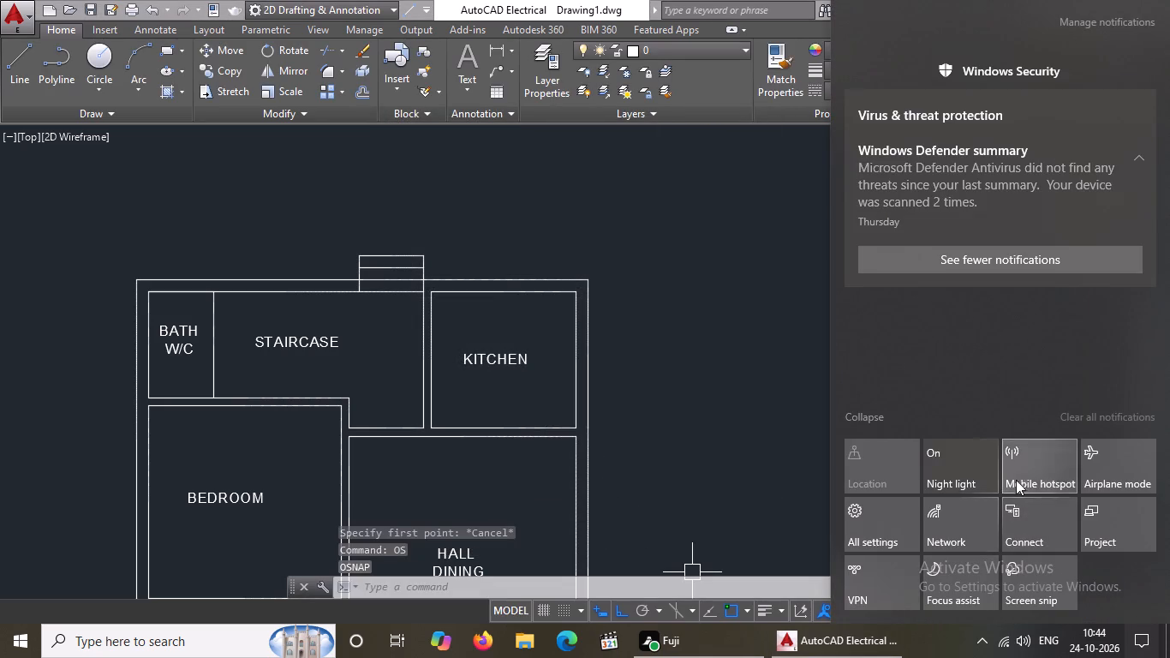
{"action": "left_click", "coordinate": [962, 474]}
{"action": "left_click", "coordinate": [958, 471]}
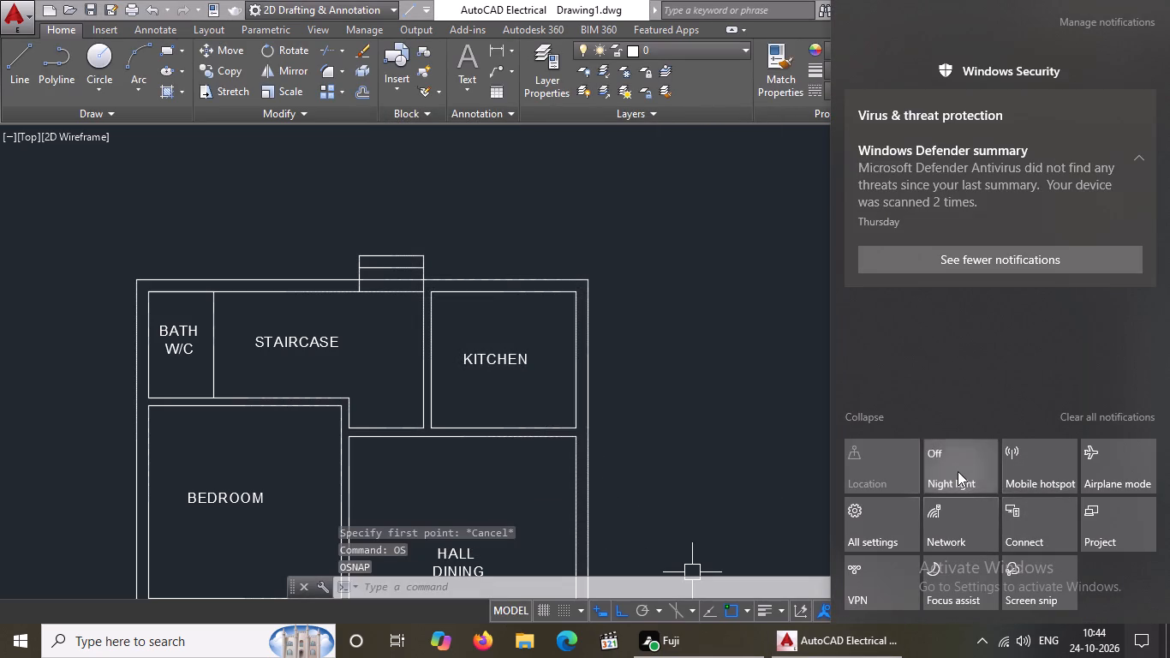
Draw a 9" line north across the kitchen's north wall from the midpoint of its inner face.
{"action": "left_click", "coordinate": [790, 486]}
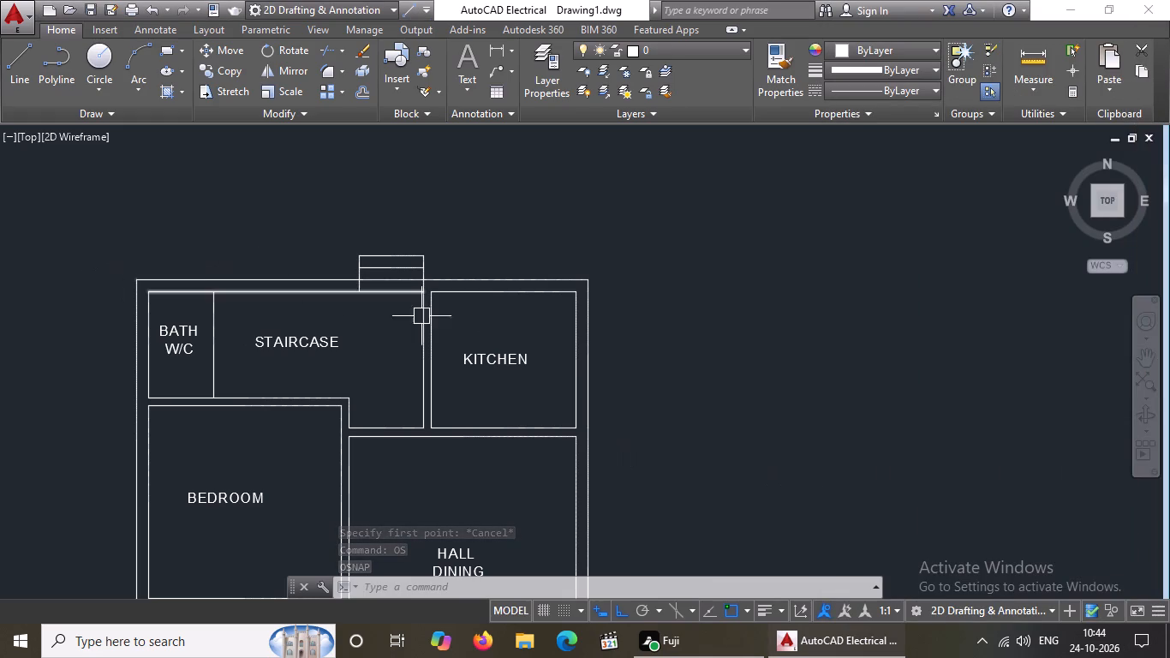
{"action": "key", "text": "Escape"}
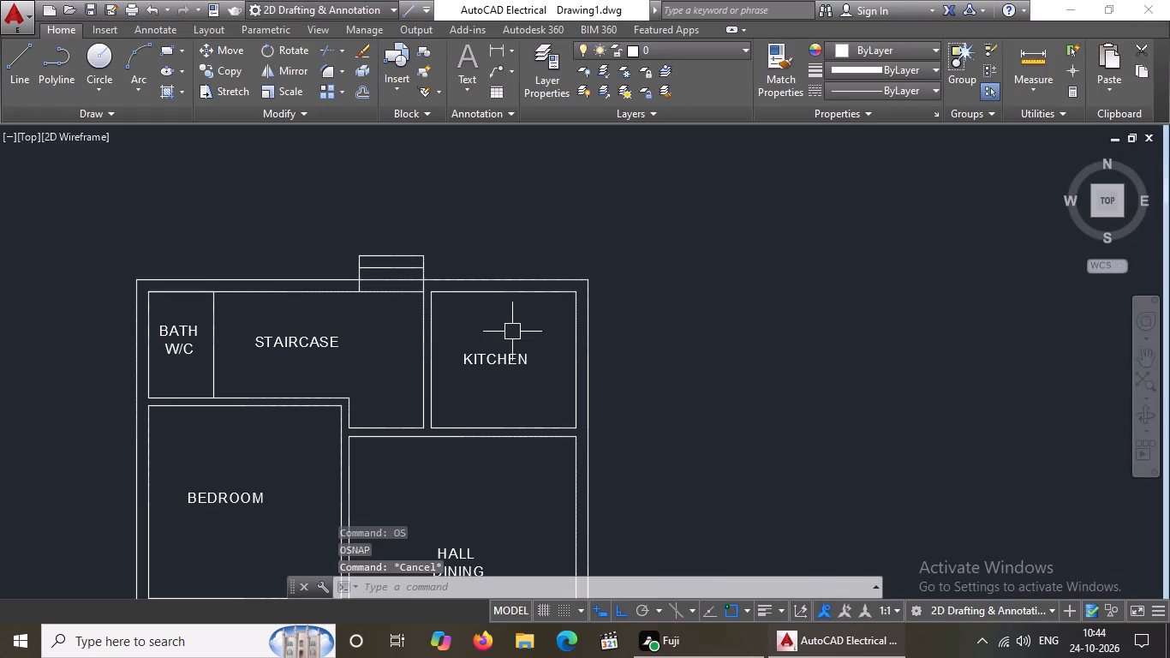
{"action": "key", "text": "l"}
{"action": "key", "text": "Return"}
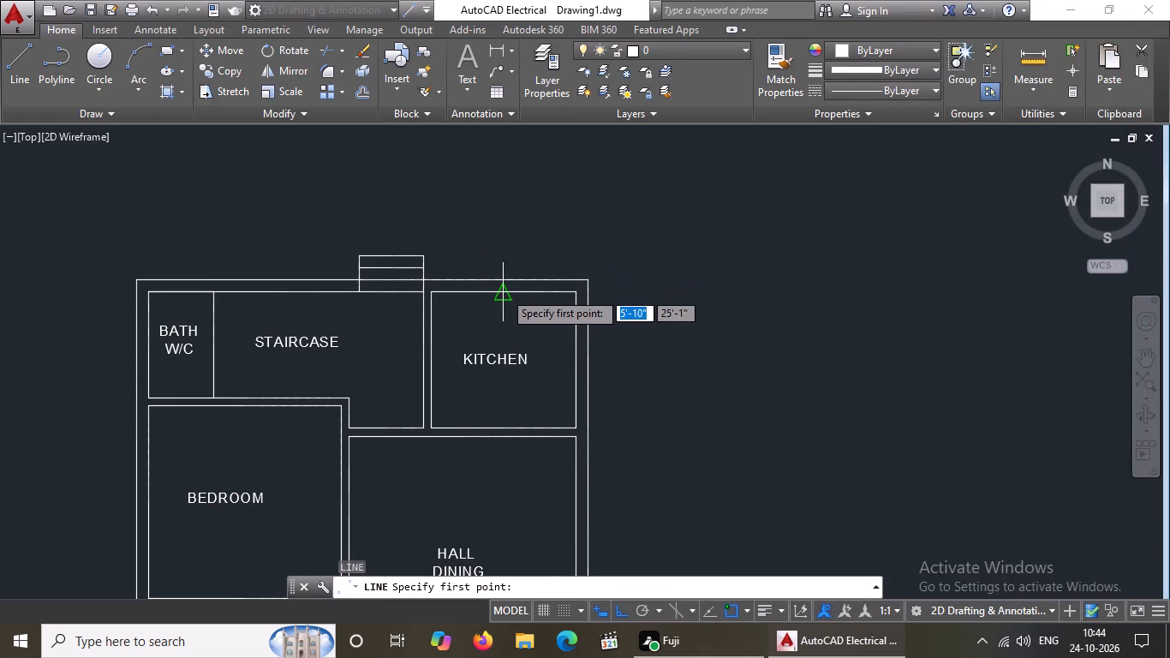
{"action": "left_click", "coordinate": [504, 290]}
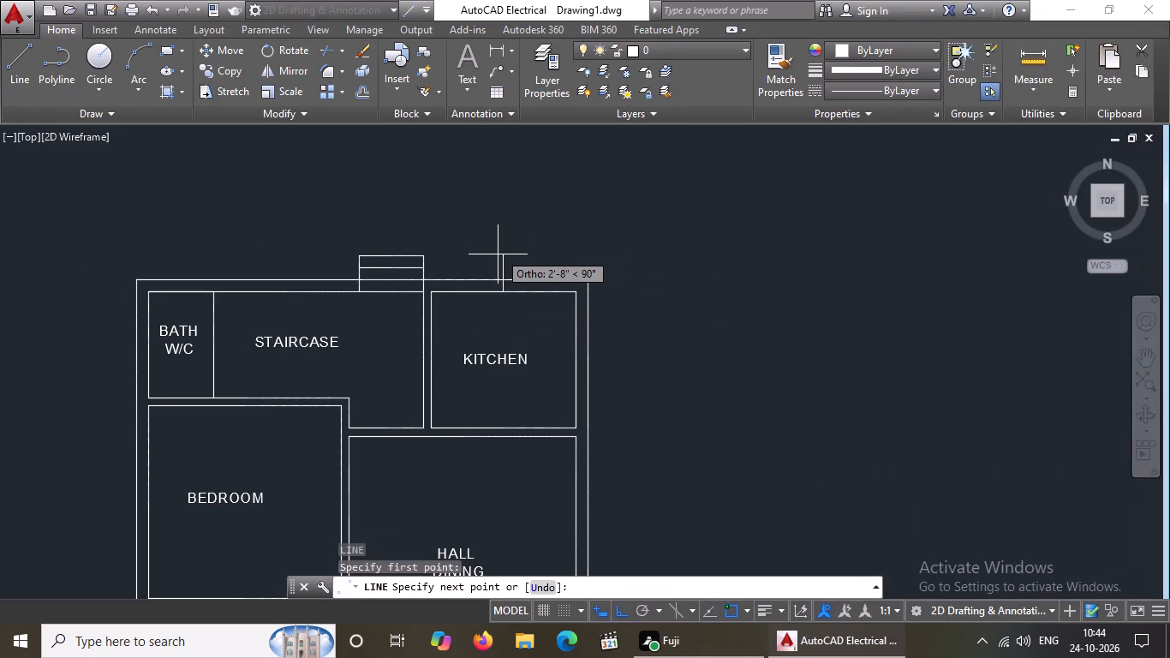
{"action": "type", "text": "9\""}
{"action": "key", "text": "Return"}
{"action": "key", "text": "Return"}
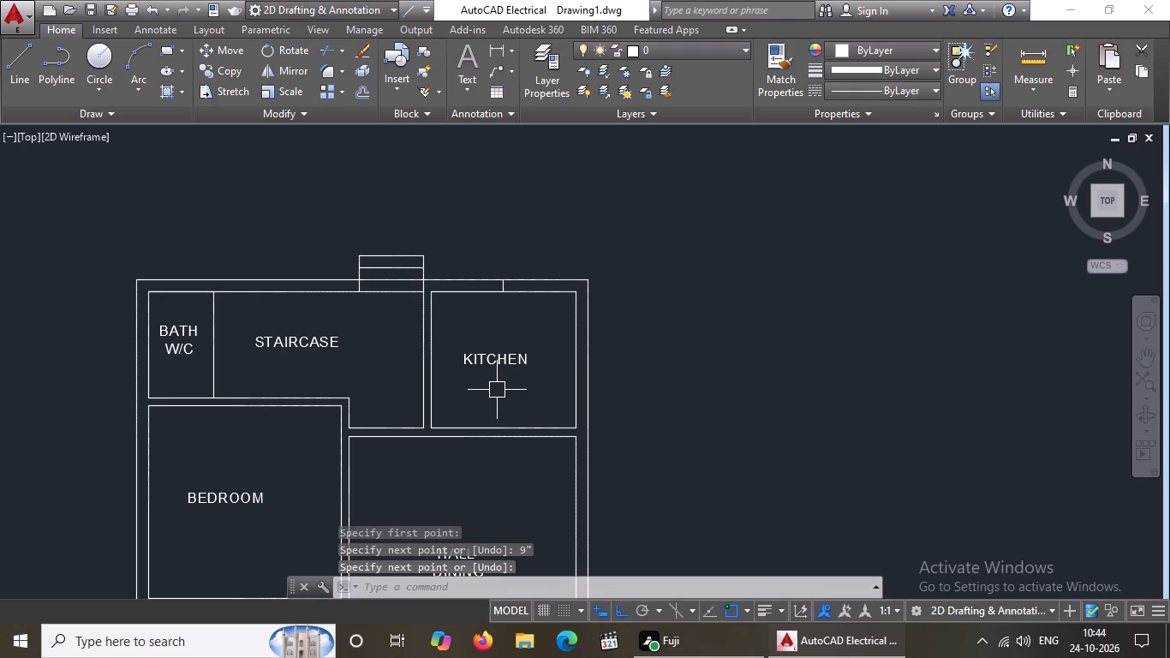
Draw a 9" line east across the kitchen's east wall from the midpoint of its inner face.
{"action": "key", "text": "l"}
{"action": "key", "text": "Return"}
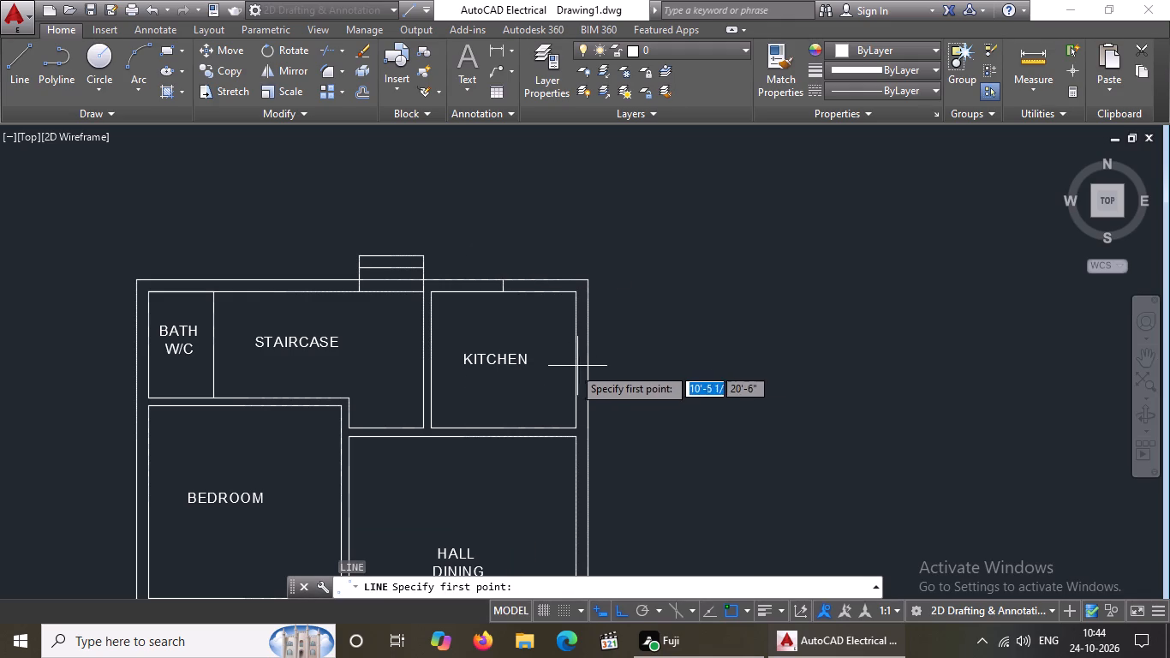
{"action": "left_click_drag", "start_coordinate": [576, 361], "coordinate": [630, 354]}
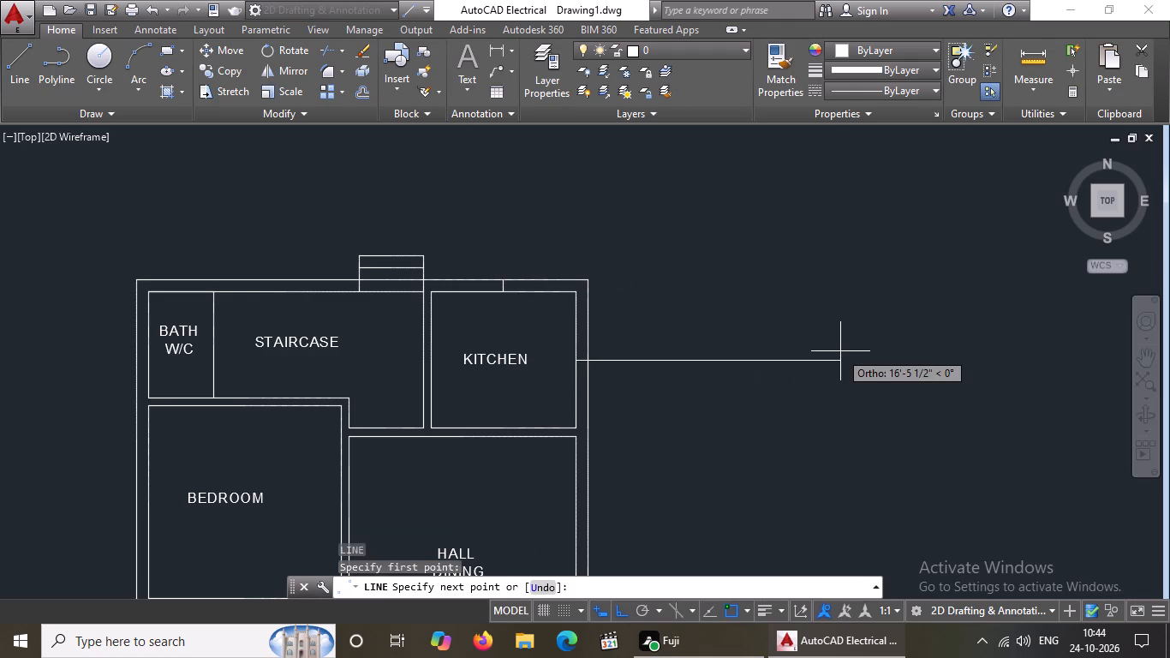
{"action": "key", "text": "9"}
{"action": "key", "text": "shift+quotedbl"}
{"action": "key", "text": "Return"}
{"action": "key", "text": "Return"}
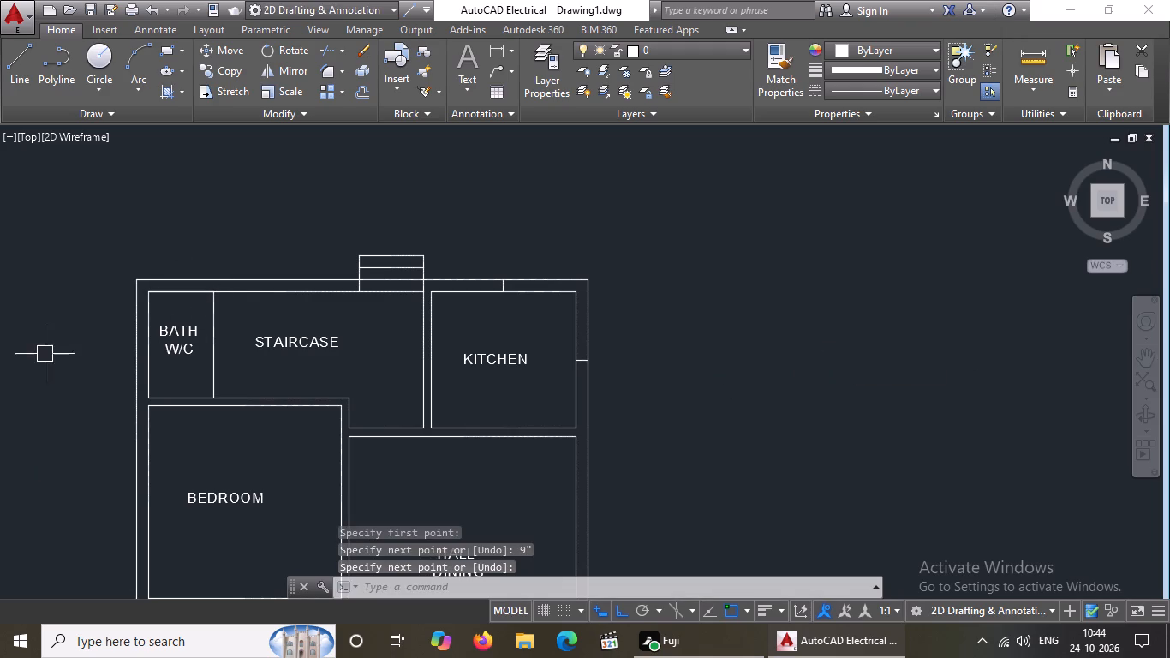
Draw a 9" line west across the bath W/C's west wall from the midpoint of its inner face.
{"action": "key", "text": "l"}
{"action": "key", "text": "Return"}
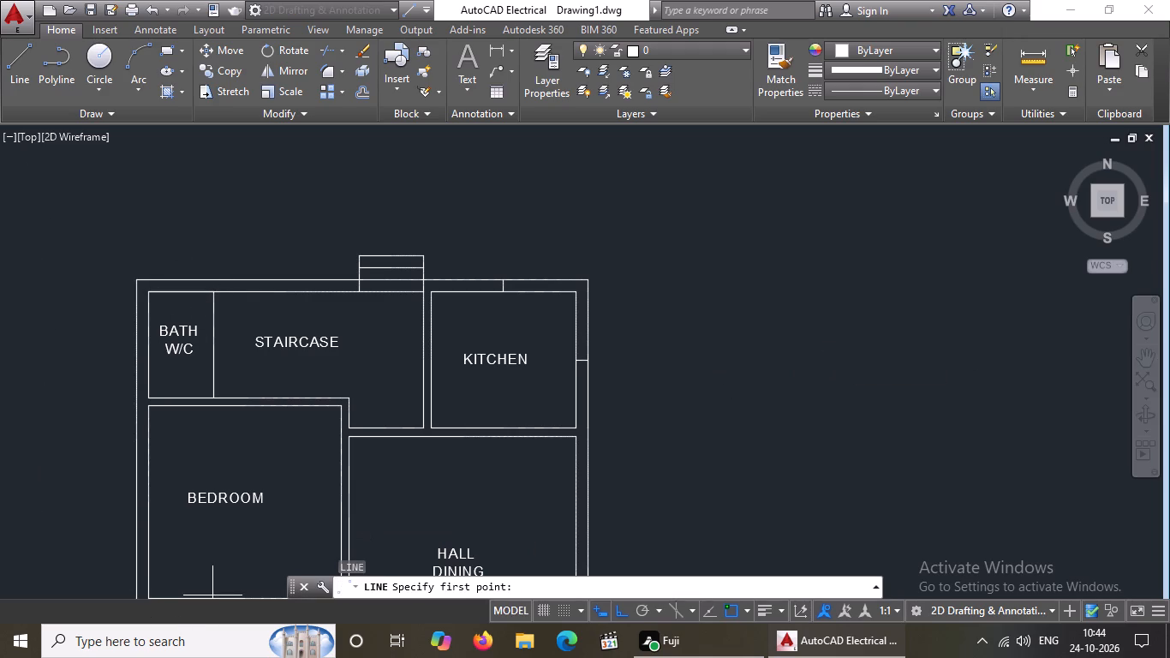
{"action": "left_click", "coordinate": [146, 344]}
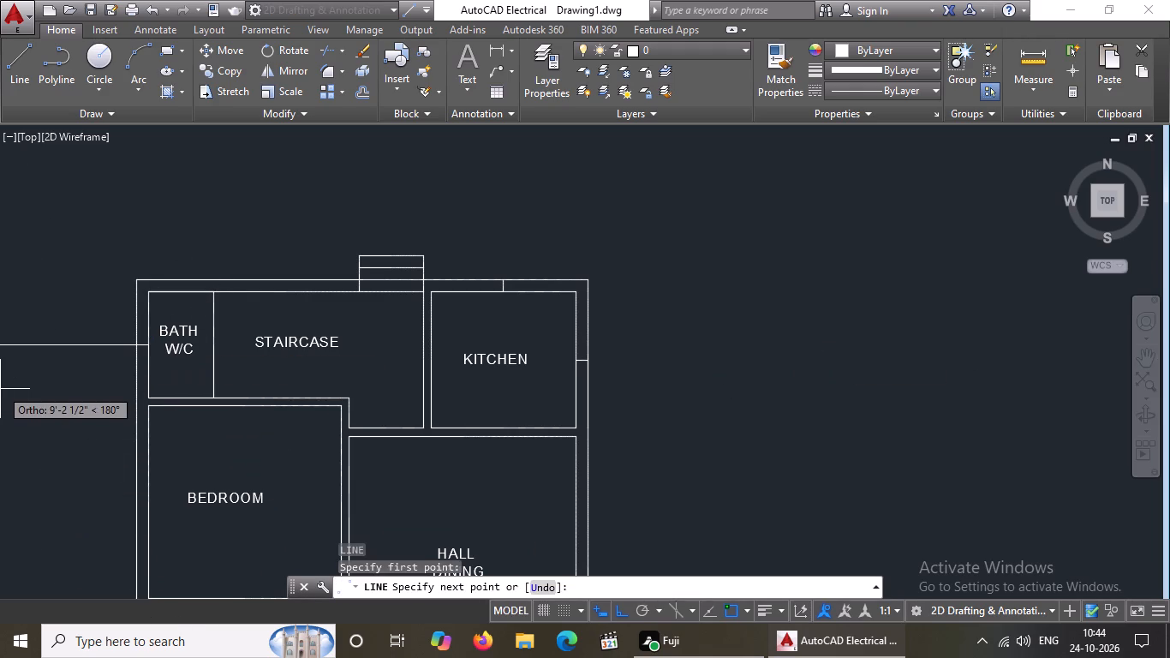
{"action": "type", "text": "9\""}
{"action": "key", "text": "Return"}
{"action": "key", "text": "Return"}
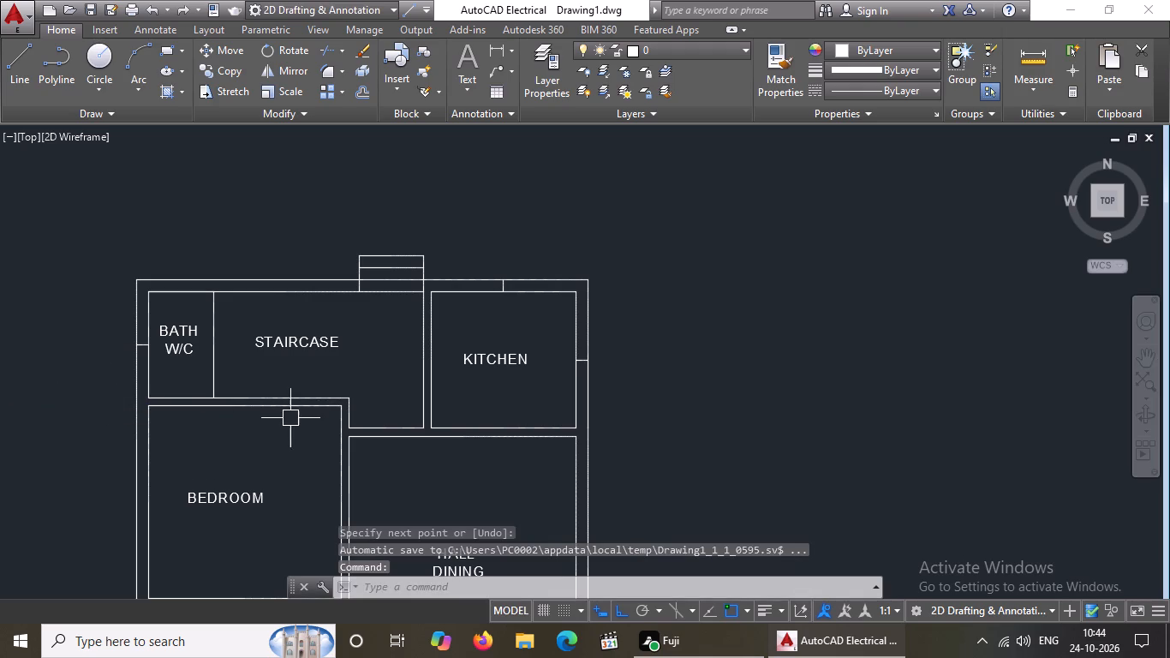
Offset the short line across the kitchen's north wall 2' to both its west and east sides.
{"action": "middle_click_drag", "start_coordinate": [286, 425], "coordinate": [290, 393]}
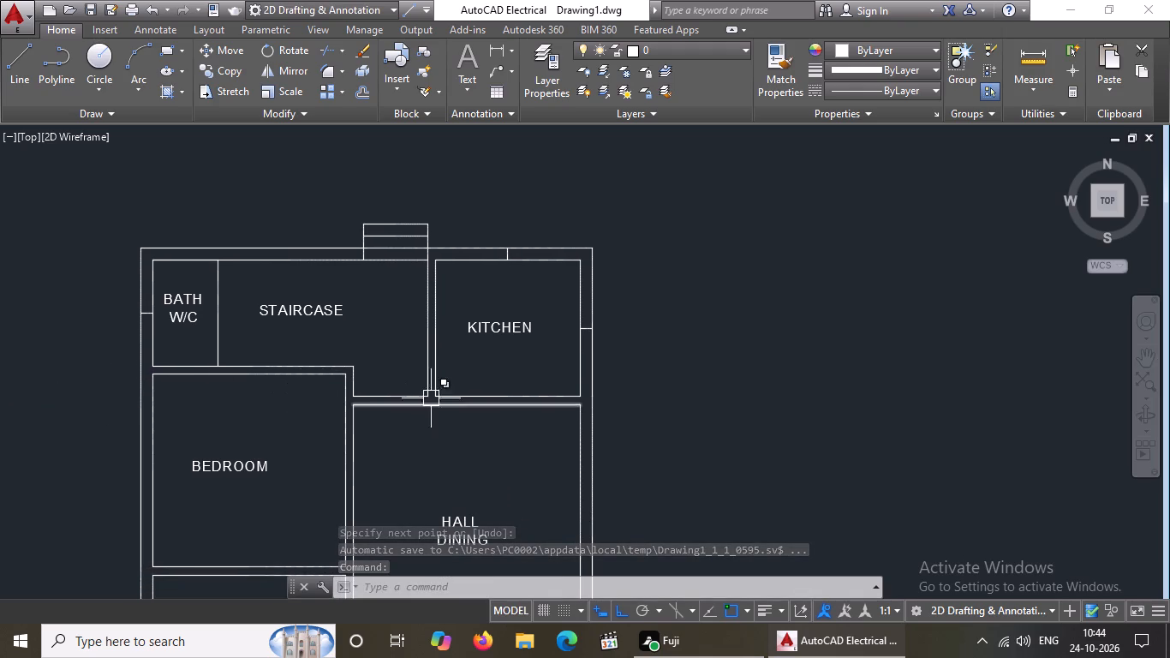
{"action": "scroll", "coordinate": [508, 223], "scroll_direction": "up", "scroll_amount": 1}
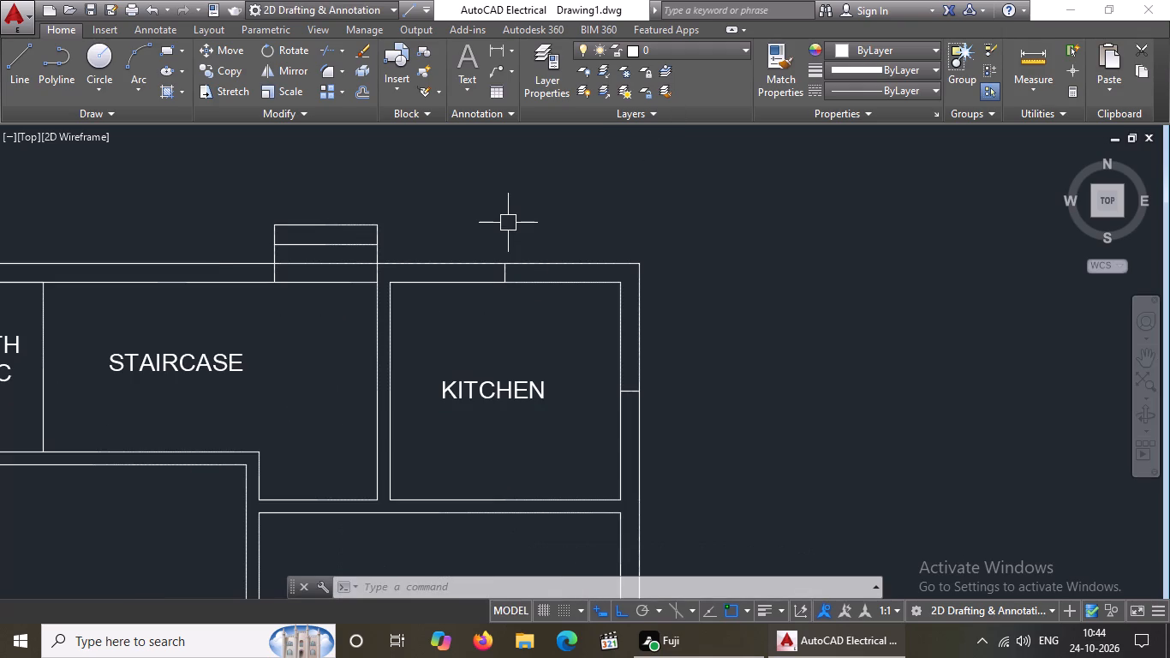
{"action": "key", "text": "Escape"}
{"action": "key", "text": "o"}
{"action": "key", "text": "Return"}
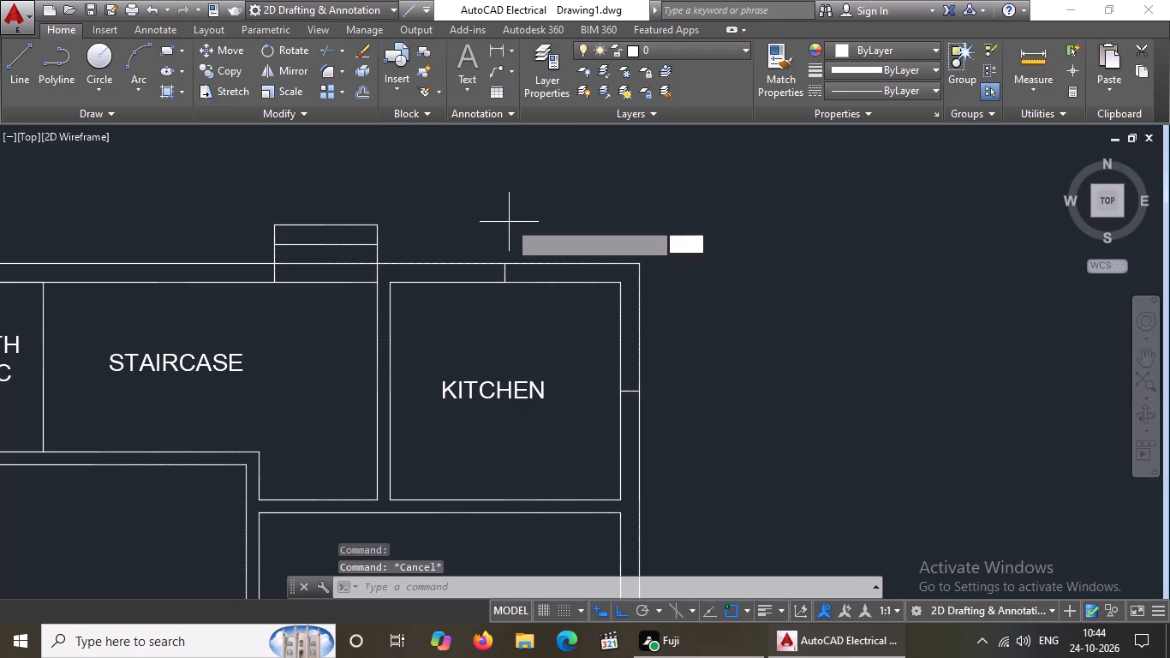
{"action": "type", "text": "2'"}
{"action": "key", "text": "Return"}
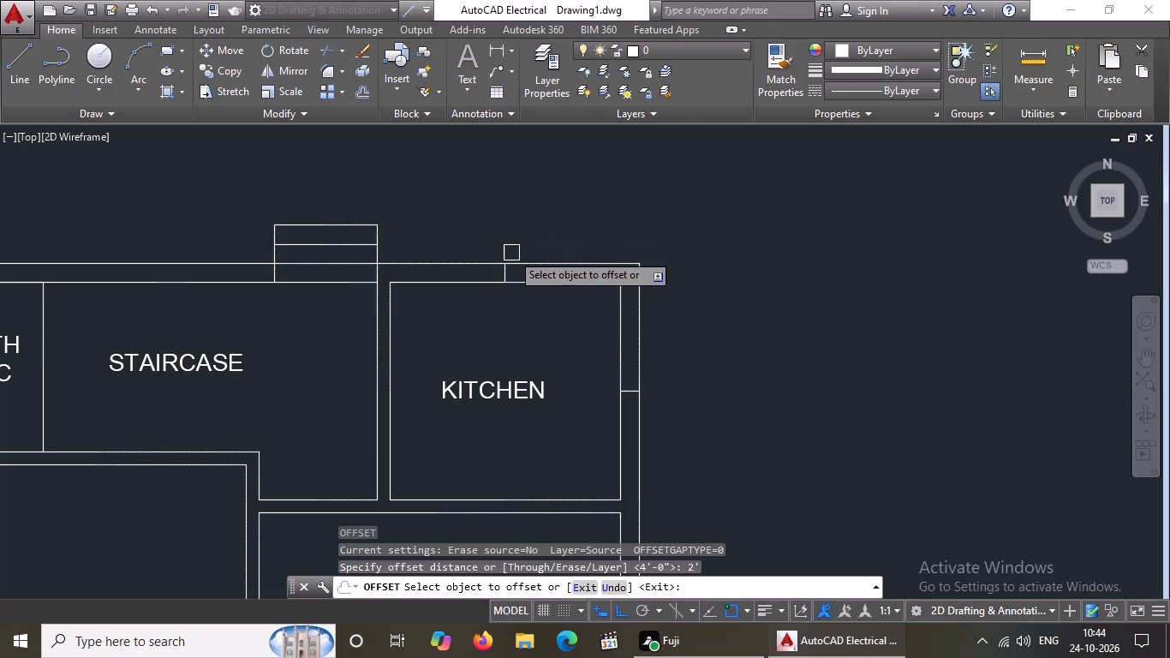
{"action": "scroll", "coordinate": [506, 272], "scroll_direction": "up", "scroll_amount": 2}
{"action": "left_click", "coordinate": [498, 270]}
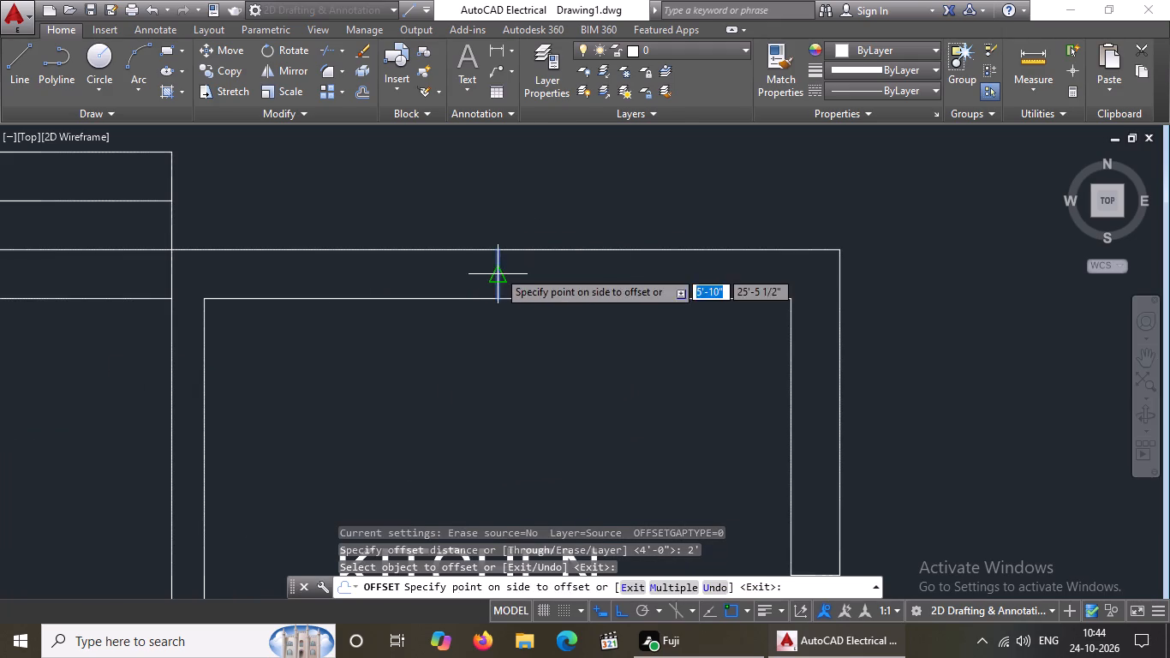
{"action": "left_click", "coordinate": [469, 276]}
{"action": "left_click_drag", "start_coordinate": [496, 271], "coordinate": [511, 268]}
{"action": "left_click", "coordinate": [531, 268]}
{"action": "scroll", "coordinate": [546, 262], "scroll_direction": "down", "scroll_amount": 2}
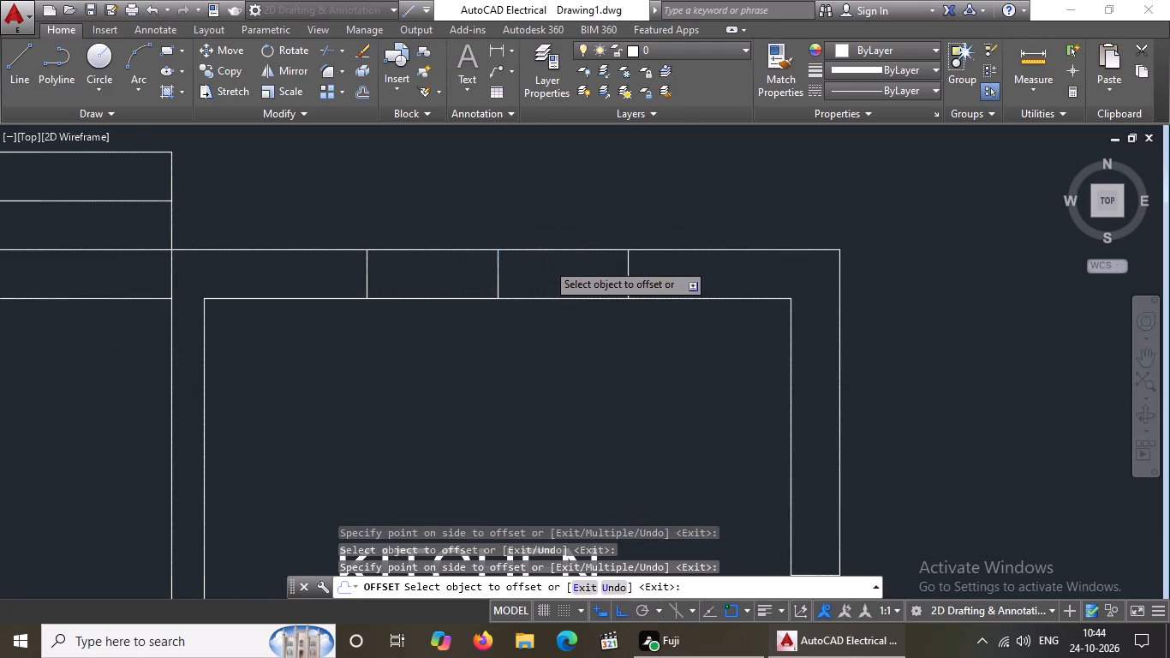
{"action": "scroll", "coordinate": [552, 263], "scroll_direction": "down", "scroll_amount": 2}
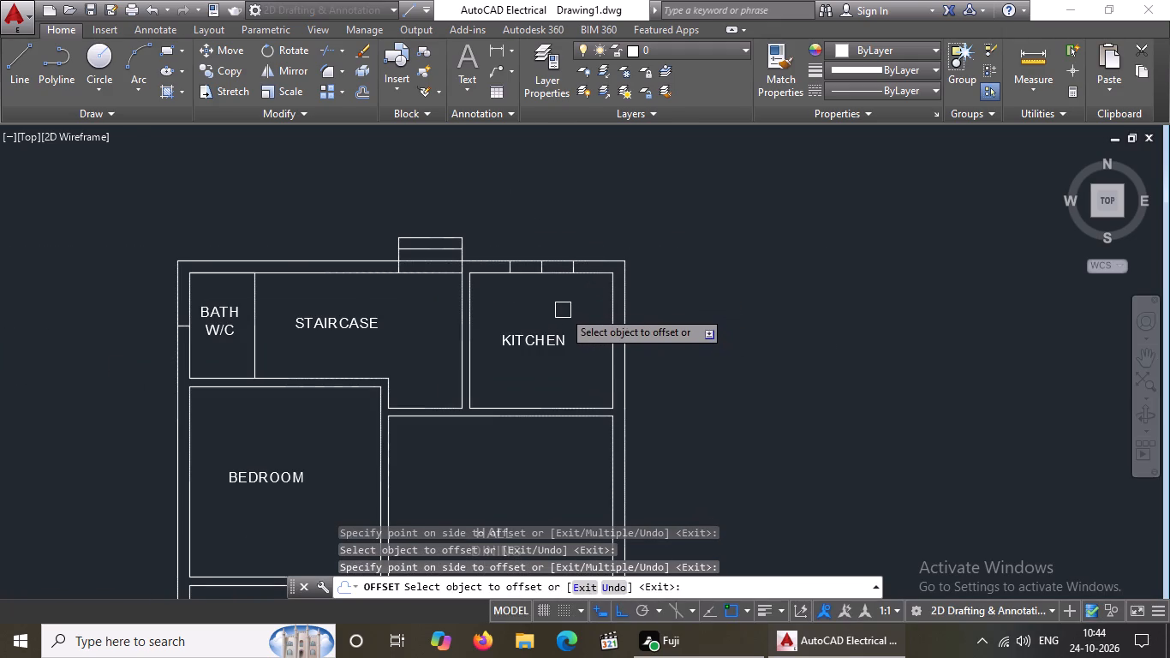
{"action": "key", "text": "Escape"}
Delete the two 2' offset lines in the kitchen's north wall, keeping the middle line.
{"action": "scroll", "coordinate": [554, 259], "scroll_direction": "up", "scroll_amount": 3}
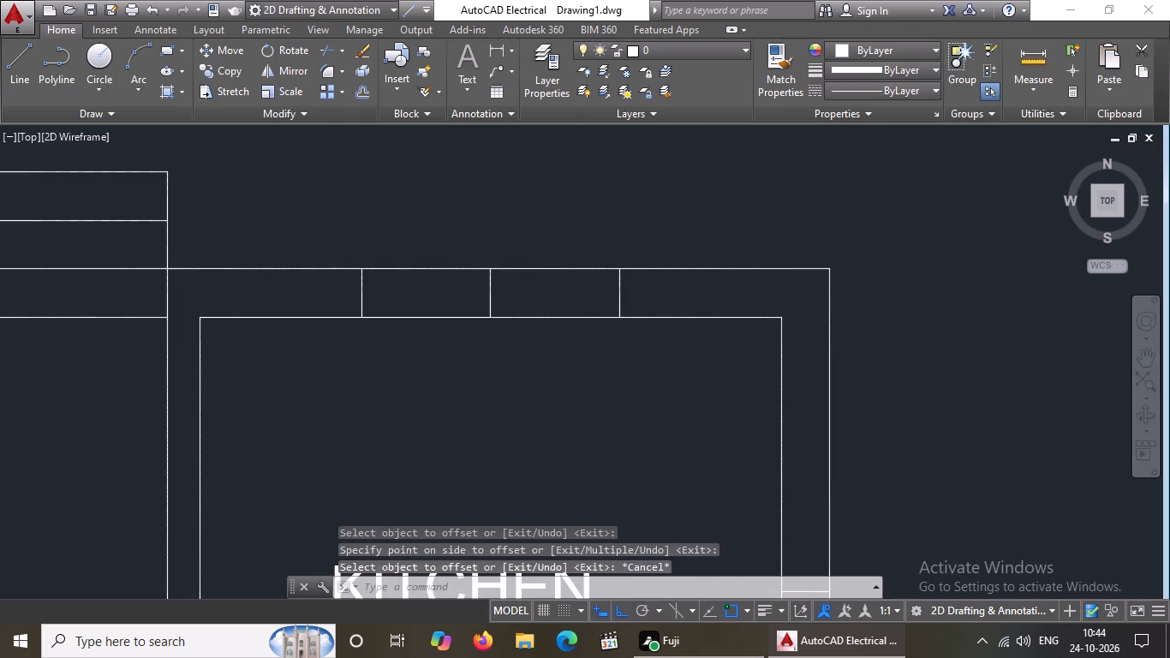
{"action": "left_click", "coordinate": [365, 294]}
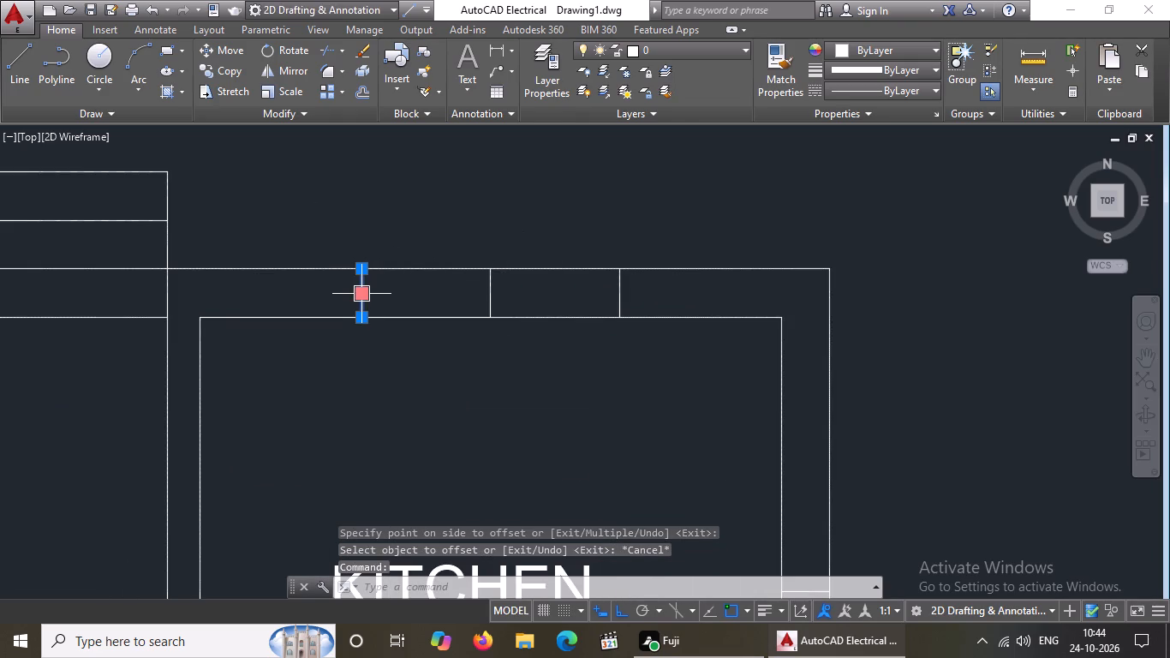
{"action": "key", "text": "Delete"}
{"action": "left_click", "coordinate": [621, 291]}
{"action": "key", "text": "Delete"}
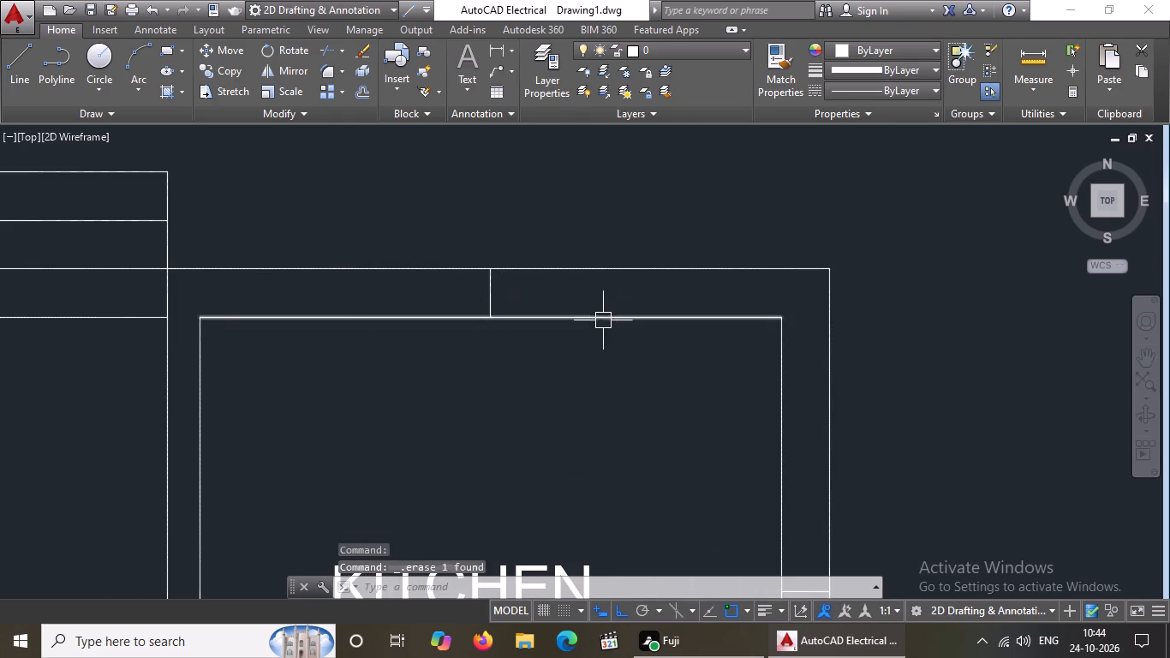
Offset the middle line across the kitchen's north wall 1.5' to both its west and east sides.
{"action": "scroll", "coordinate": [603, 320], "scroll_direction": "down", "scroll_amount": 3}
{"action": "key", "text": "Escape"}
{"action": "key", "text": "o"}
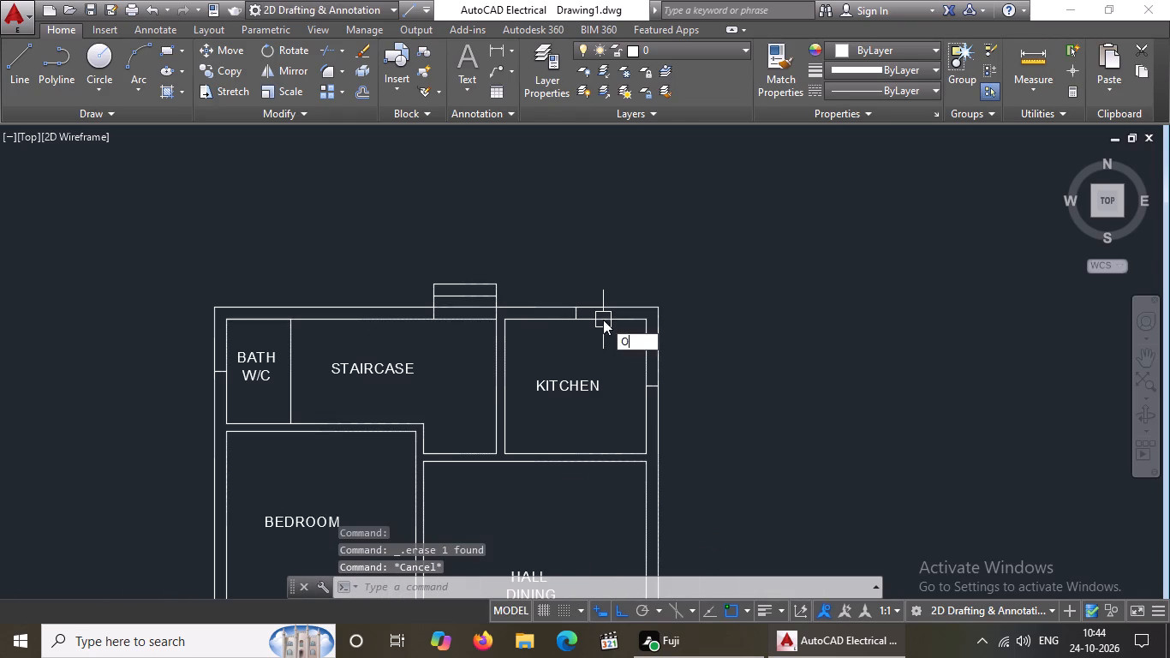
{"action": "key", "text": "Return"}
{"action": "key", "text": "1"}
{"action": "type", "text": ".5'"}
{"action": "key", "text": "Return"}
{"action": "scroll", "coordinate": [598, 310], "scroll_direction": "up", "scroll_amount": 3}
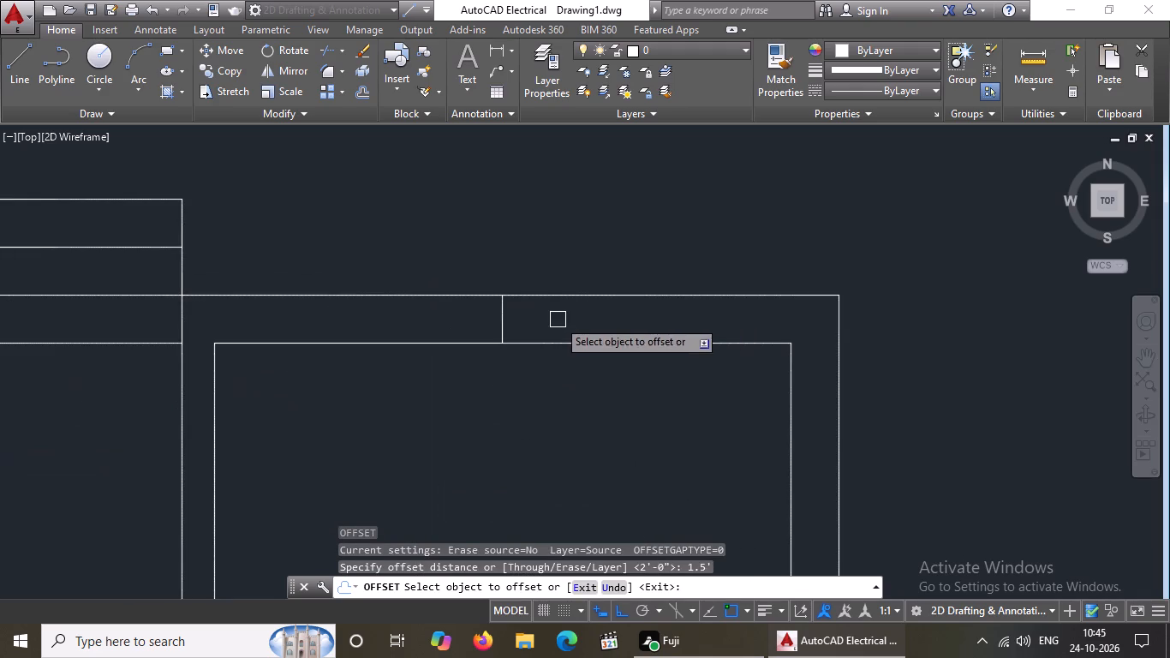
{"action": "left_click_drag", "start_coordinate": [503, 317], "coordinate": [490, 321]}
{"action": "left_click", "coordinate": [410, 339]}
{"action": "left_click_drag", "start_coordinate": [498, 319], "coordinate": [516, 320]}
{"action": "left_click", "coordinate": [599, 329]}
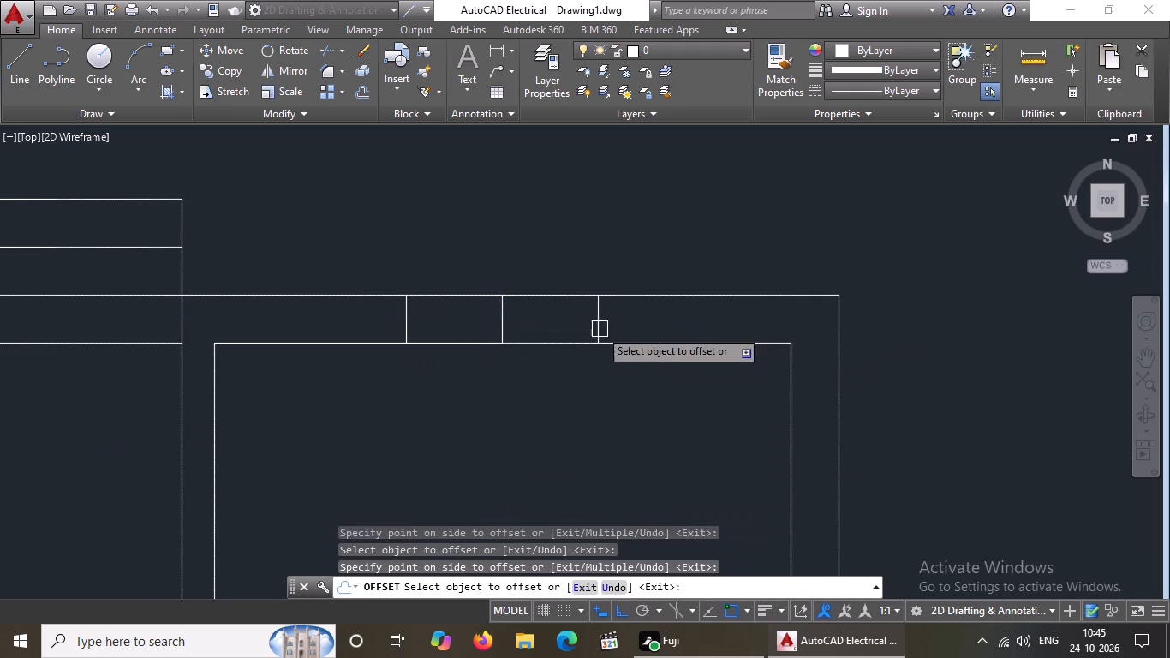
Offset the middle line across the kitchen's east wall 1.5' to both its north and south sides.
{"action": "scroll", "coordinate": [607, 319], "scroll_direction": "down", "scroll_amount": 4}
{"action": "scroll", "coordinate": [655, 403], "scroll_direction": "up", "scroll_amount": 2}
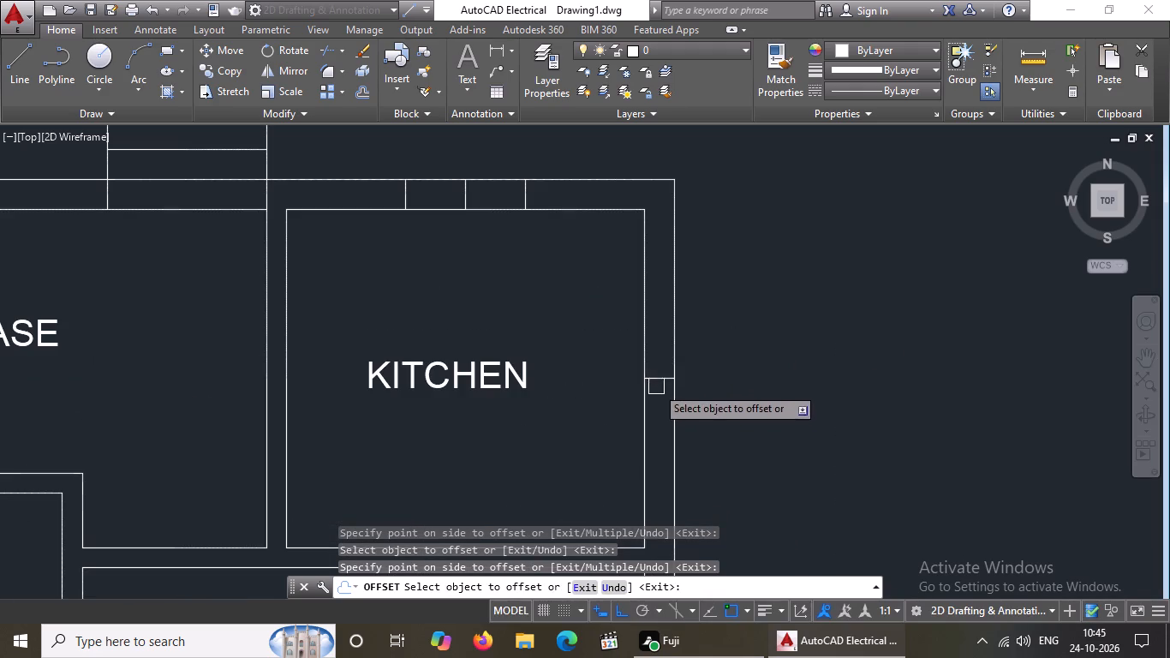
{"action": "left_click_drag", "start_coordinate": [658, 380], "coordinate": [672, 343]}
{"action": "left_click_drag", "start_coordinate": [693, 254], "coordinate": [688, 281]}
{"action": "left_click_drag", "start_coordinate": [660, 380], "coordinate": [664, 396]}
{"action": "left_click", "coordinate": [665, 423]}
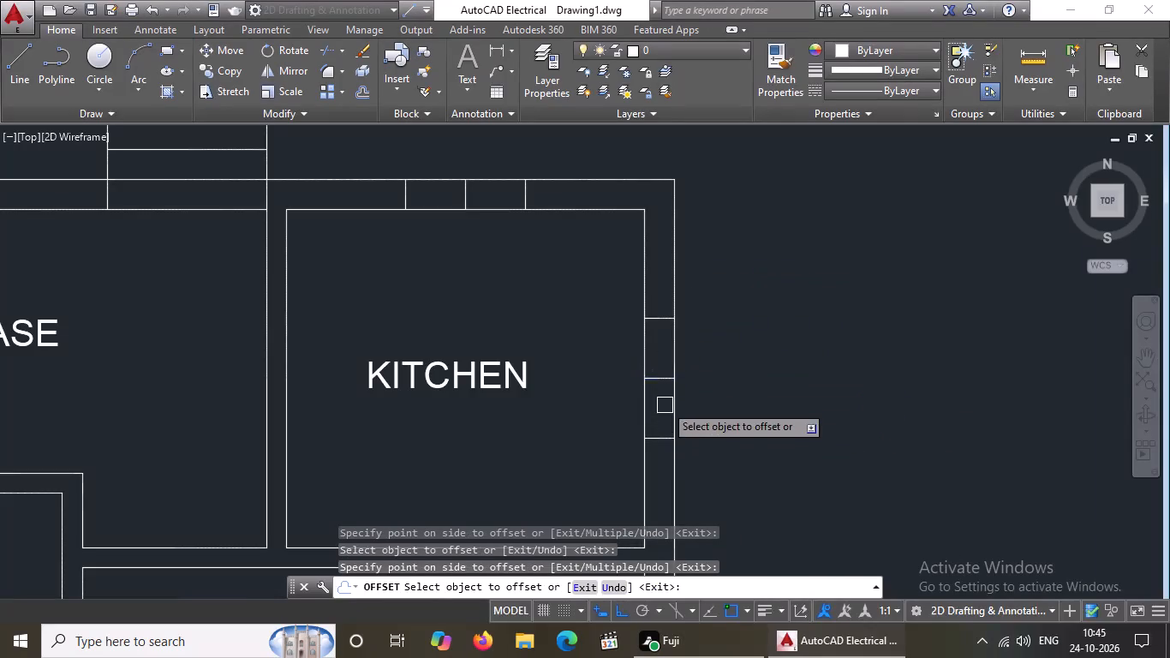
{"action": "scroll", "coordinate": [668, 373], "scroll_direction": "down", "scroll_amount": 5}
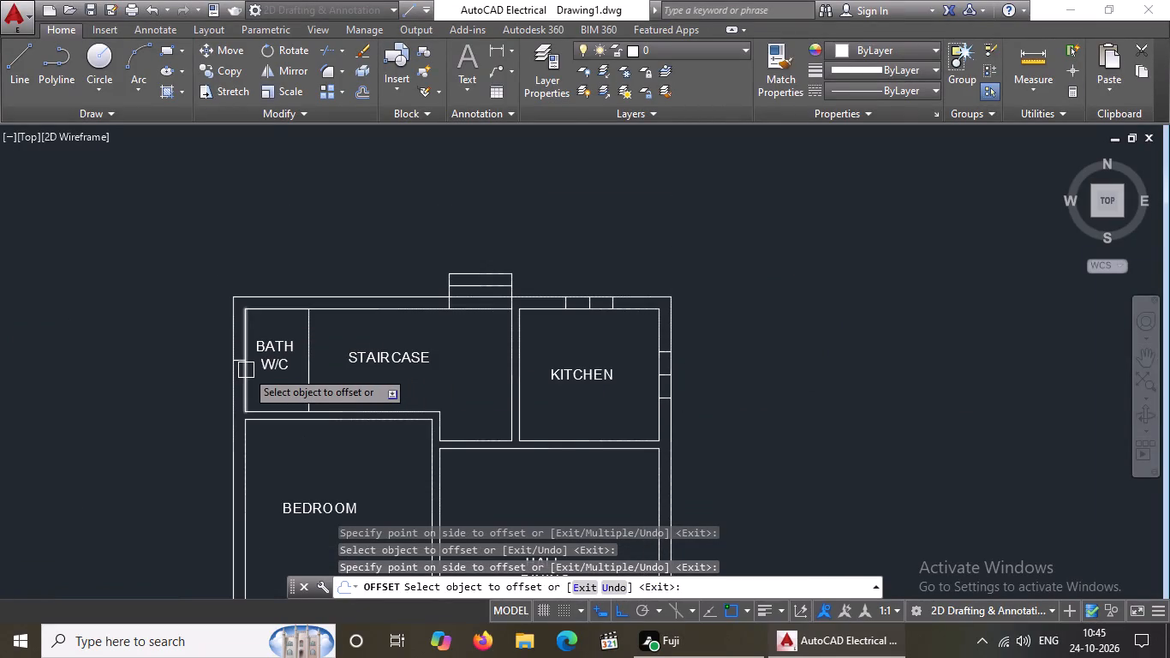
{"action": "key", "text": "Escape"}
Offset the middle line across the bath W/C's west wall 1' to both its north and south sides.
{"action": "key", "text": "o"}
{"action": "key", "text": "Return"}
{"action": "type", "text": "1'"}
{"action": "key", "text": "Return"}
{"action": "scroll", "coordinate": [235, 341], "scroll_direction": "up", "scroll_amount": 2}
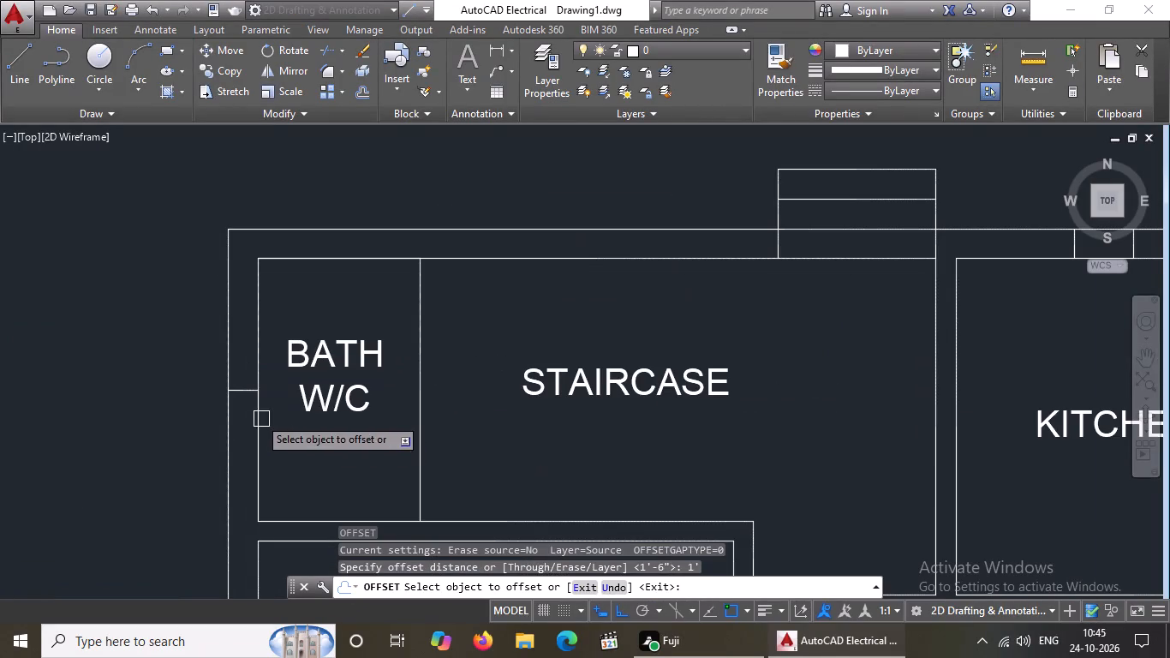
{"action": "left_click_drag", "start_coordinate": [242, 391], "coordinate": [245, 367]}
{"action": "left_click", "coordinate": [254, 324]}
{"action": "left_click", "coordinate": [240, 392]}
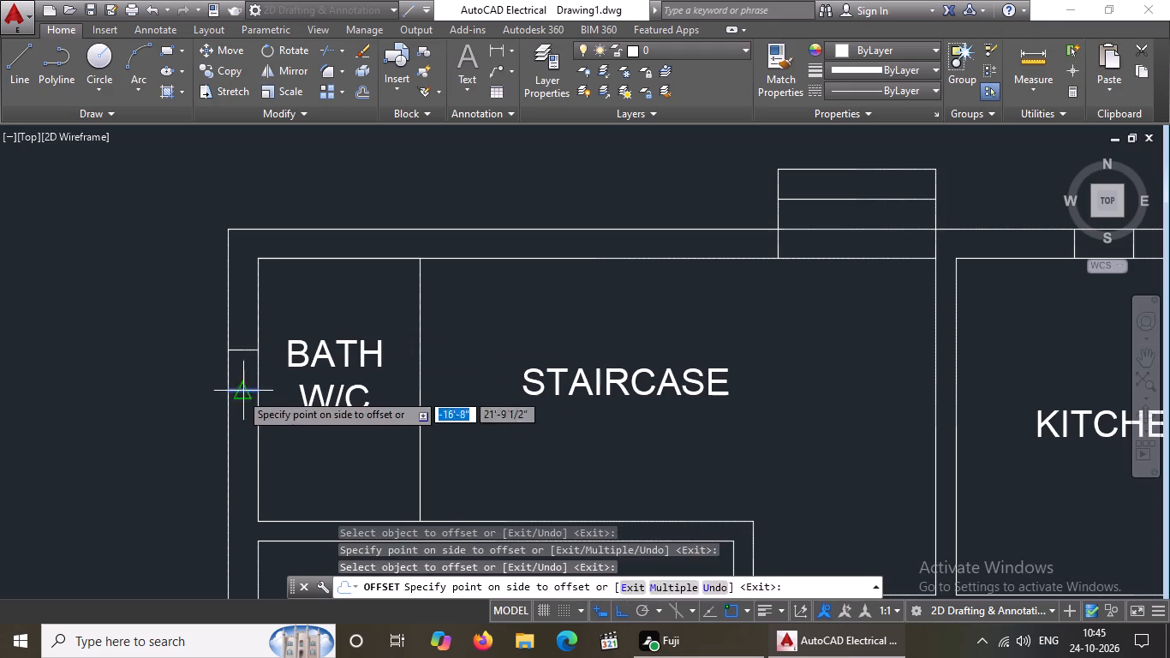
{"action": "left_click", "coordinate": [242, 437]}
{"action": "scroll", "coordinate": [284, 411], "scroll_direction": "down", "scroll_amount": 4}
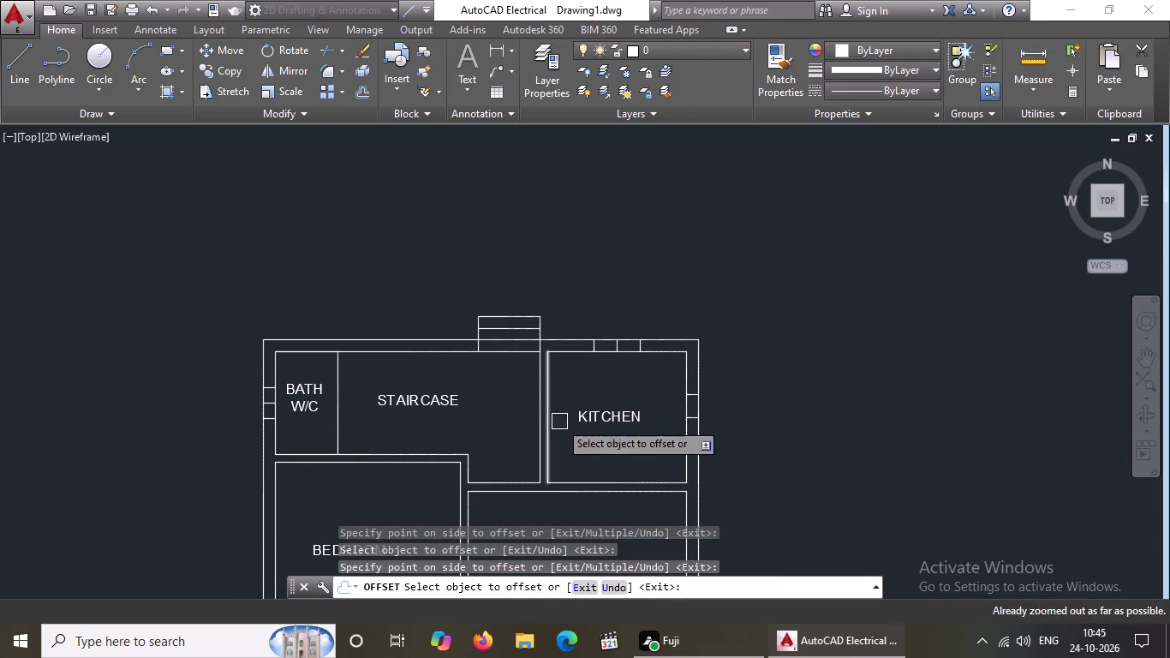
{"action": "key", "text": "Escape"}
Draw a line along the kitchen's north window opening, joining the midpoints of its west and east edge lines.
{"action": "scroll", "coordinate": [660, 369], "scroll_direction": "up", "scroll_amount": 2}
{"action": "key", "text": "Escape"}
{"action": "key", "text": "l"}
{"action": "key", "text": "Return"}
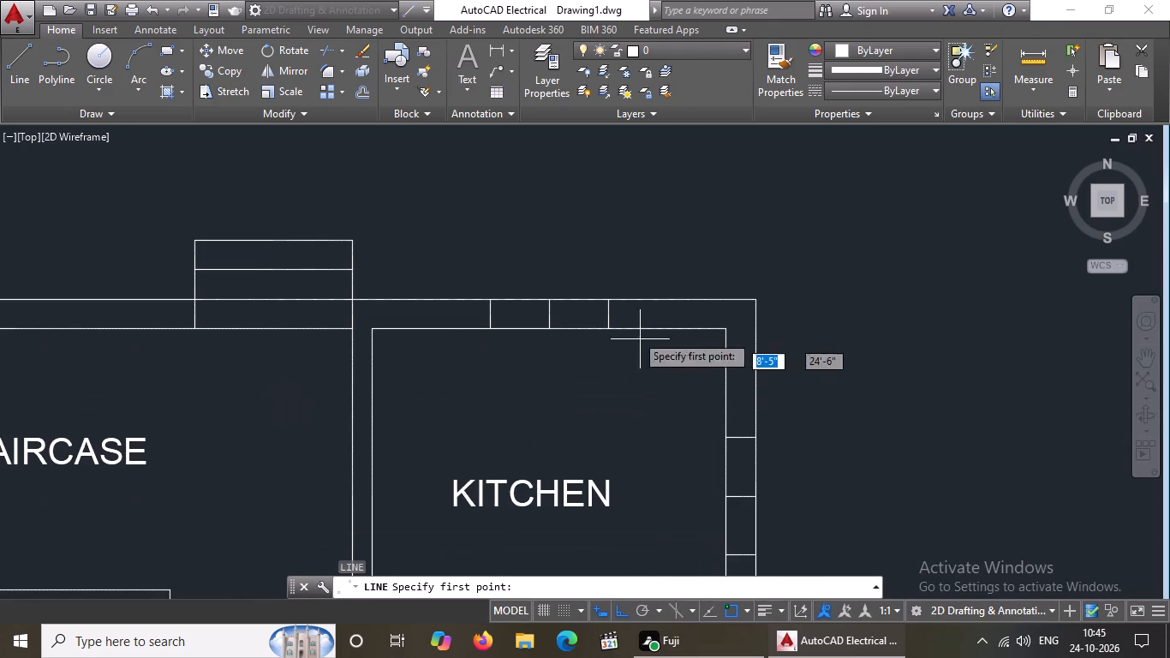
{"action": "left_click", "coordinate": [490, 312]}
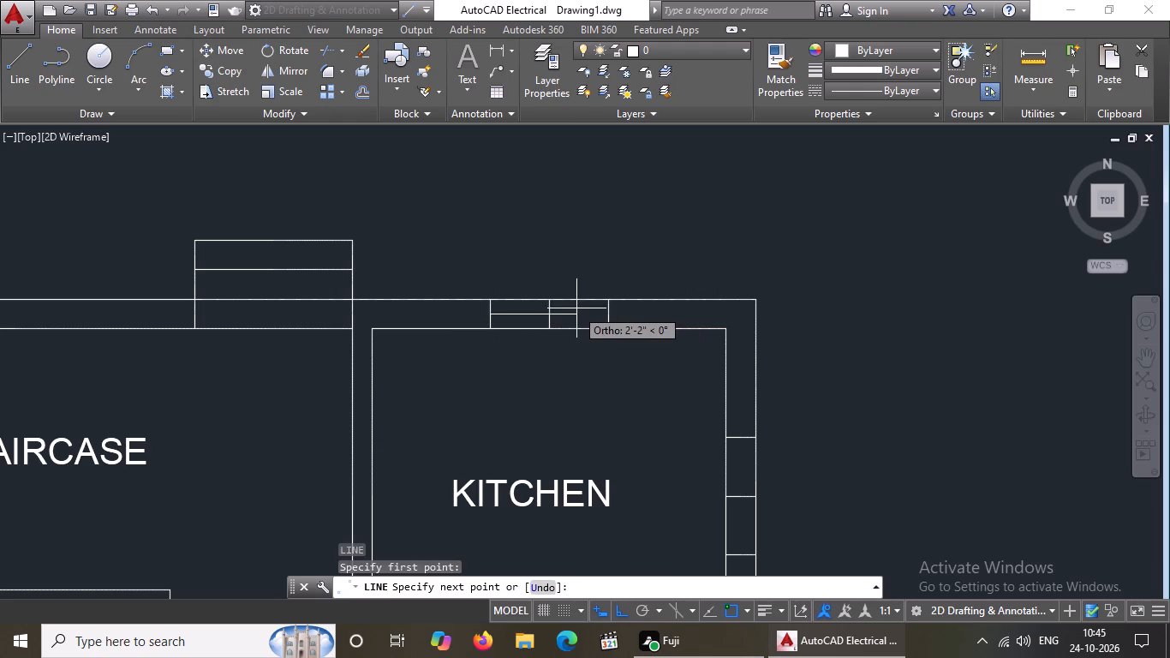
{"action": "left_click_drag", "start_coordinate": [603, 317], "coordinate": [663, 309]}
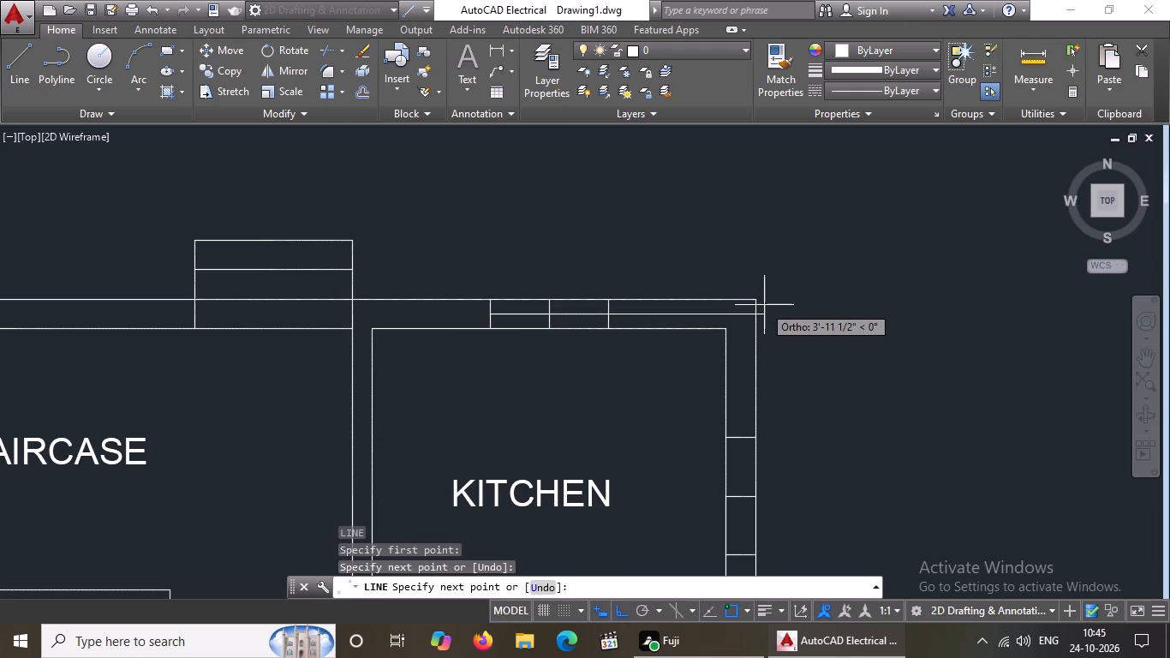
{"action": "key", "text": "Return"}
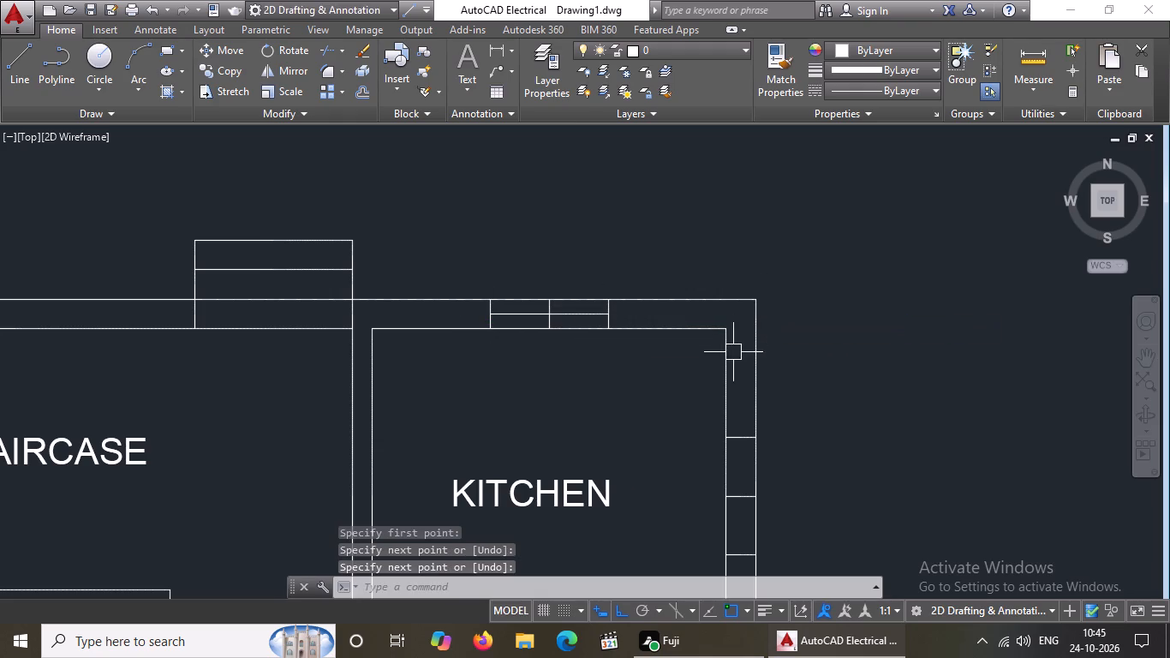
{"action": "middle_click_drag", "start_coordinate": [731, 405], "coordinate": [722, 255]}
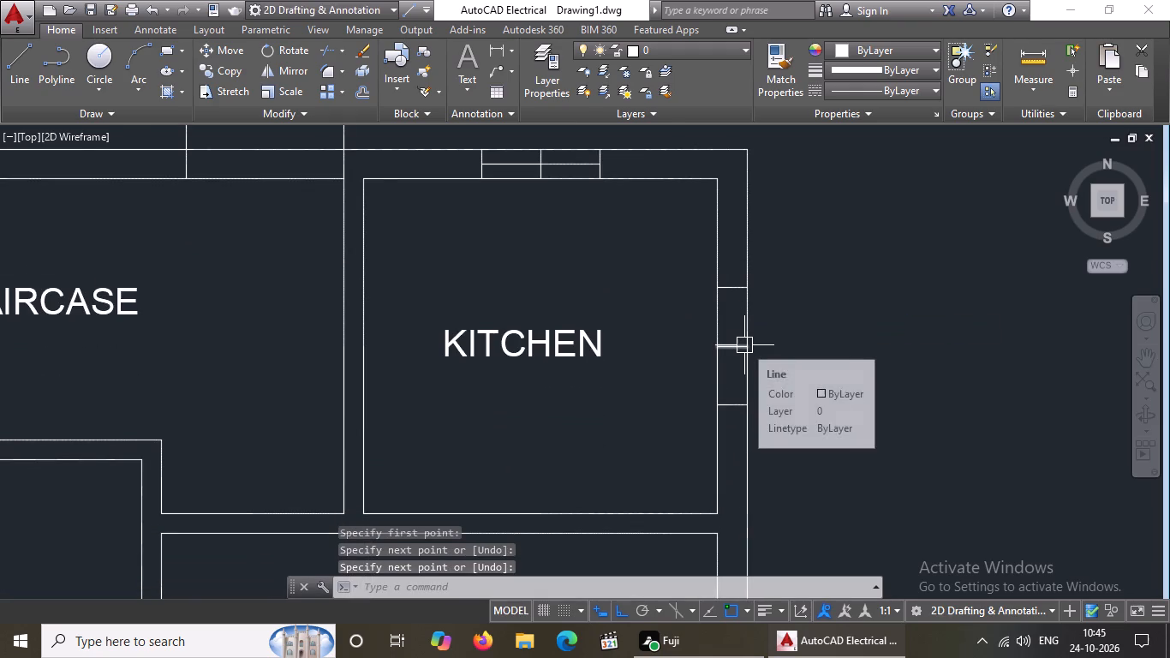
Draw a line along the kitchen's east window opening, joining the midpoints of its north and south edge lines.
{"action": "key", "text": "l"}
{"action": "key", "text": "Return"}
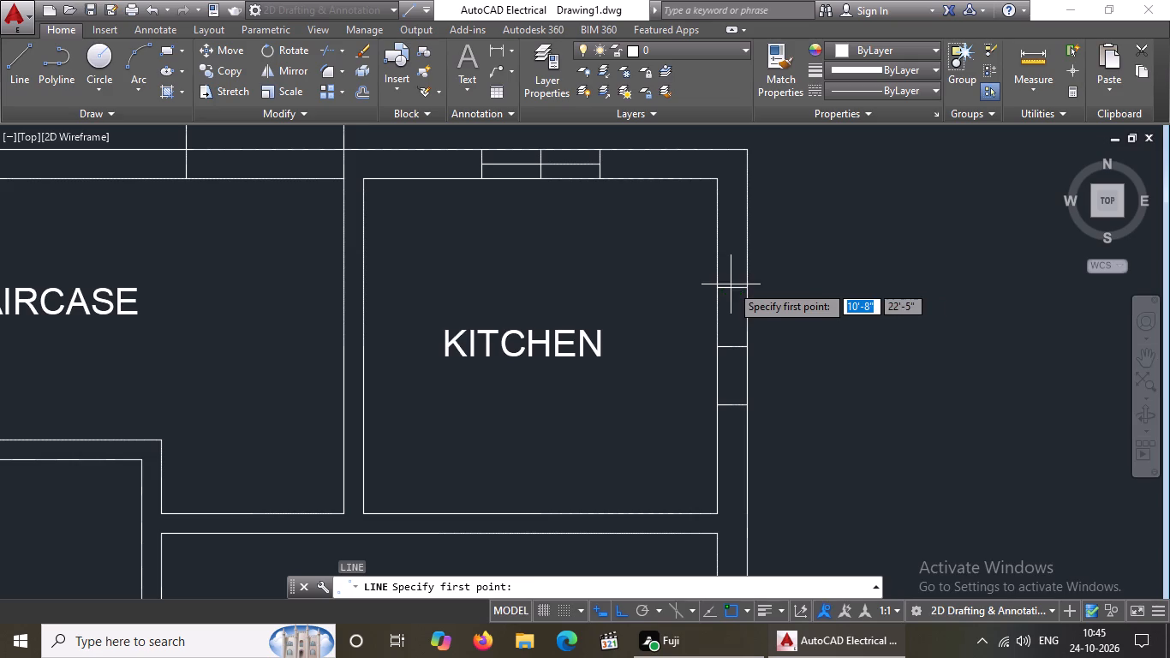
{"action": "left_click", "coordinate": [731, 288]}
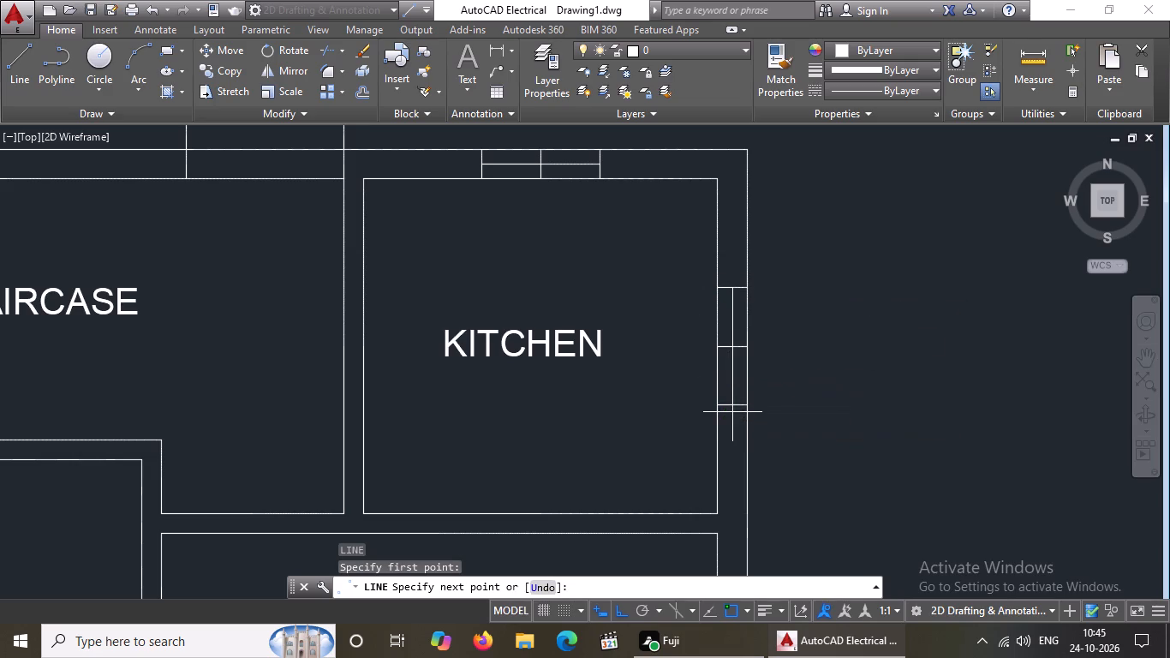
{"action": "left_click", "coordinate": [732, 402]}
{"action": "key", "text": "Return"}
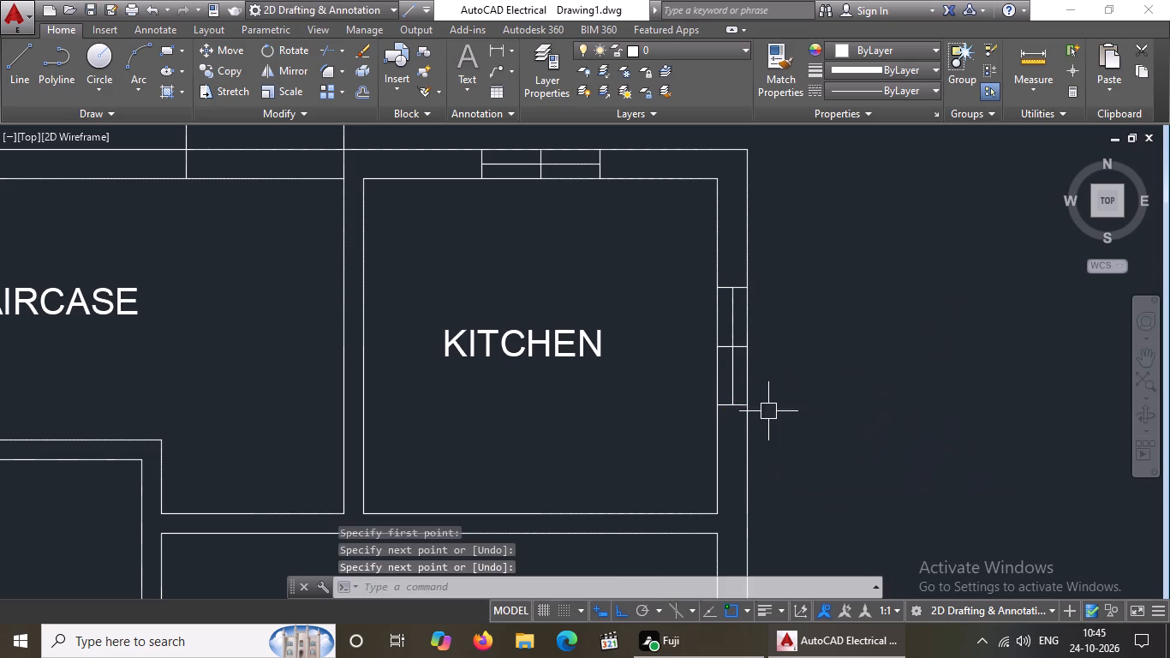
Draw a line along the bath W/C's west window opening, joining the midpoints of its north and south edge lines.
{"action": "scroll", "coordinate": [768, 410], "scroll_direction": "down", "scroll_amount": 4}
{"action": "key", "text": "l"}
{"action": "key", "text": "Return"}
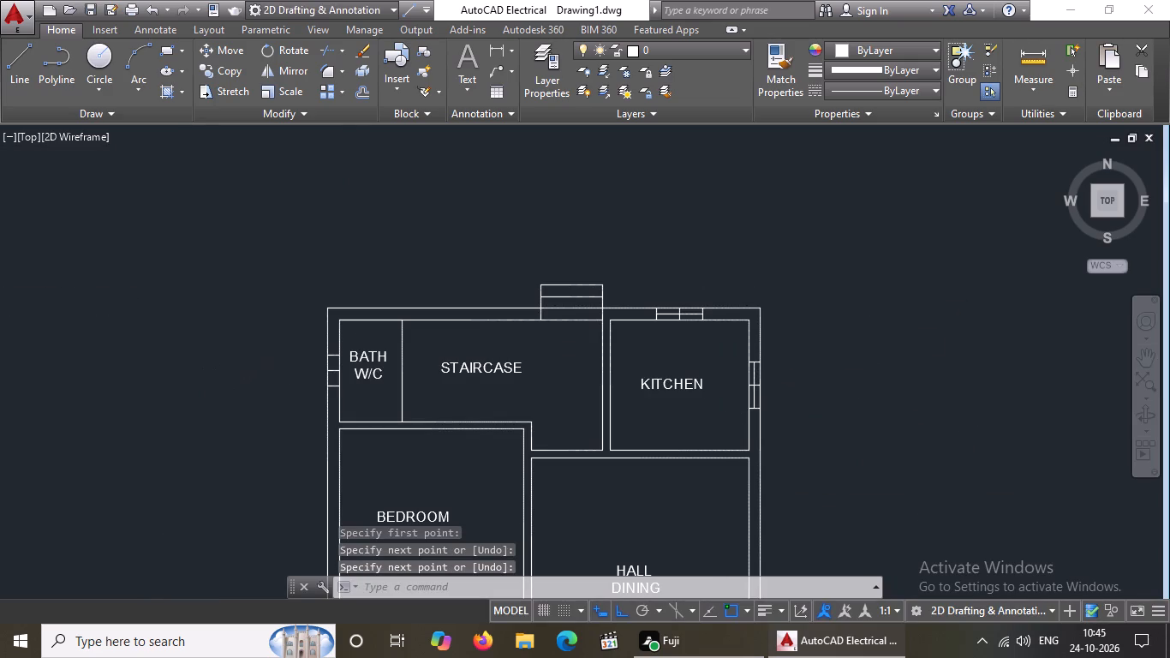
{"action": "scroll", "coordinate": [366, 379], "scroll_direction": "up", "scroll_amount": 3}
{"action": "left_click", "coordinate": [227, 286]}
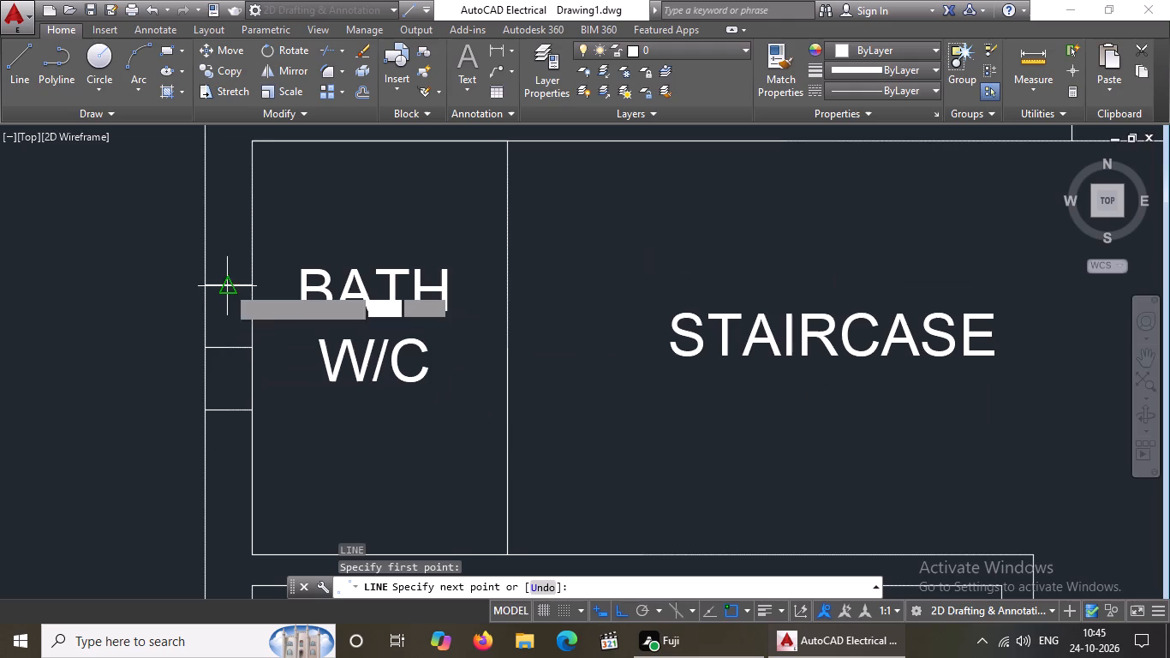
{"action": "left_click", "coordinate": [227, 408]}
{"action": "scroll", "coordinate": [227, 408], "scroll_direction": "down", "scroll_amount": 4}
{"action": "key", "text": "Return"}
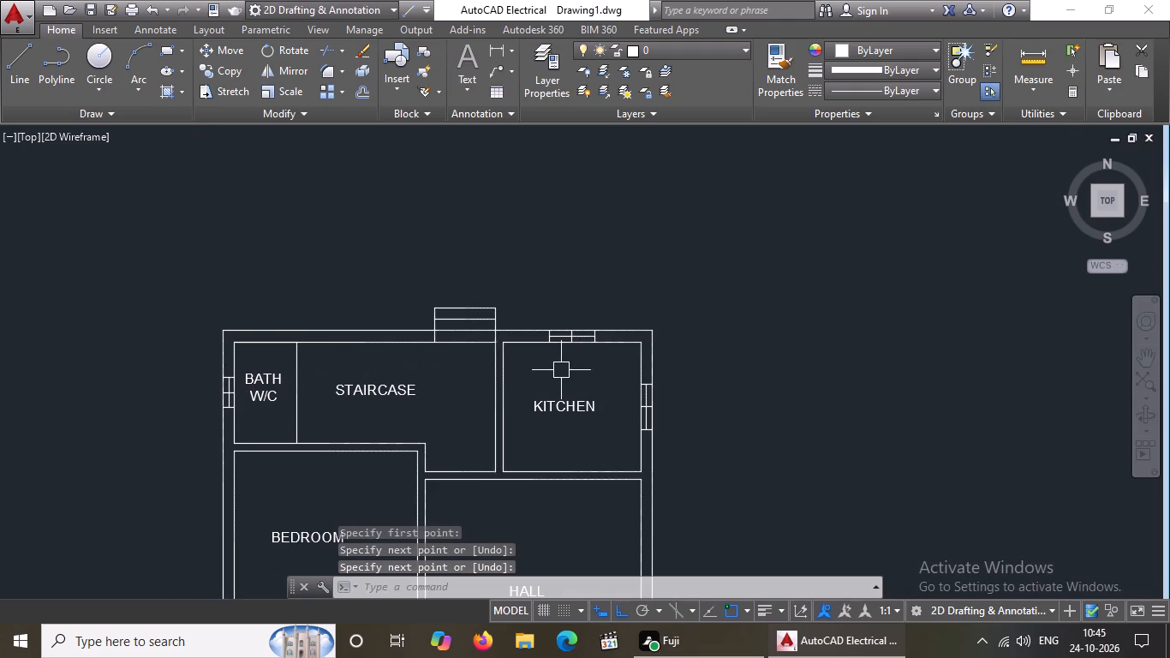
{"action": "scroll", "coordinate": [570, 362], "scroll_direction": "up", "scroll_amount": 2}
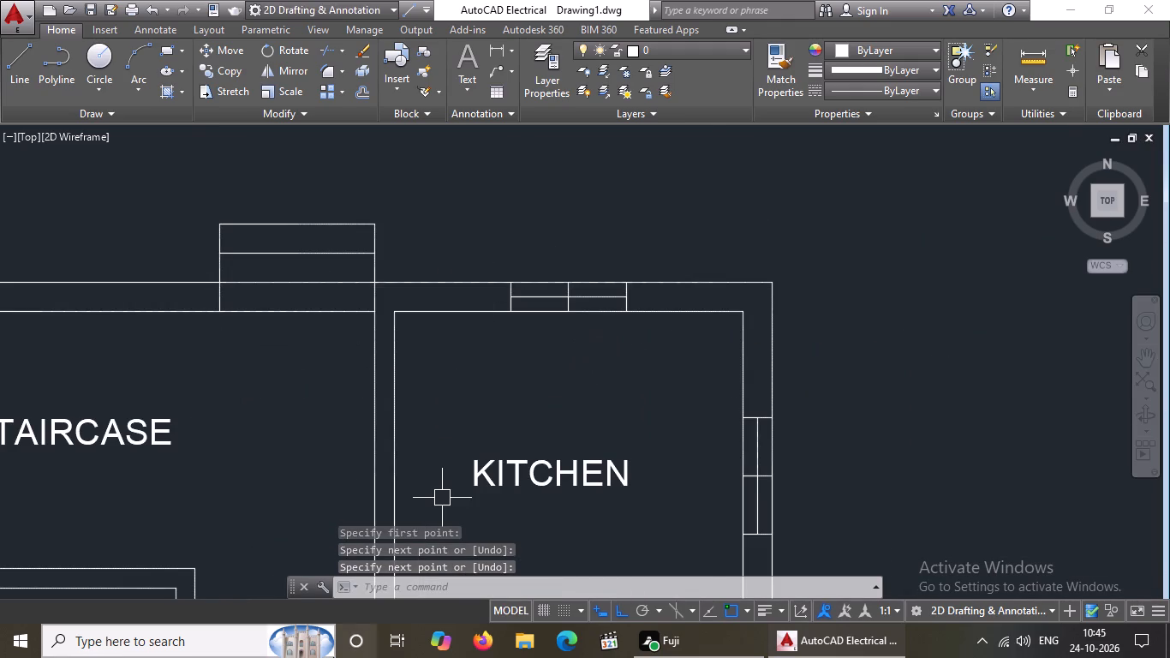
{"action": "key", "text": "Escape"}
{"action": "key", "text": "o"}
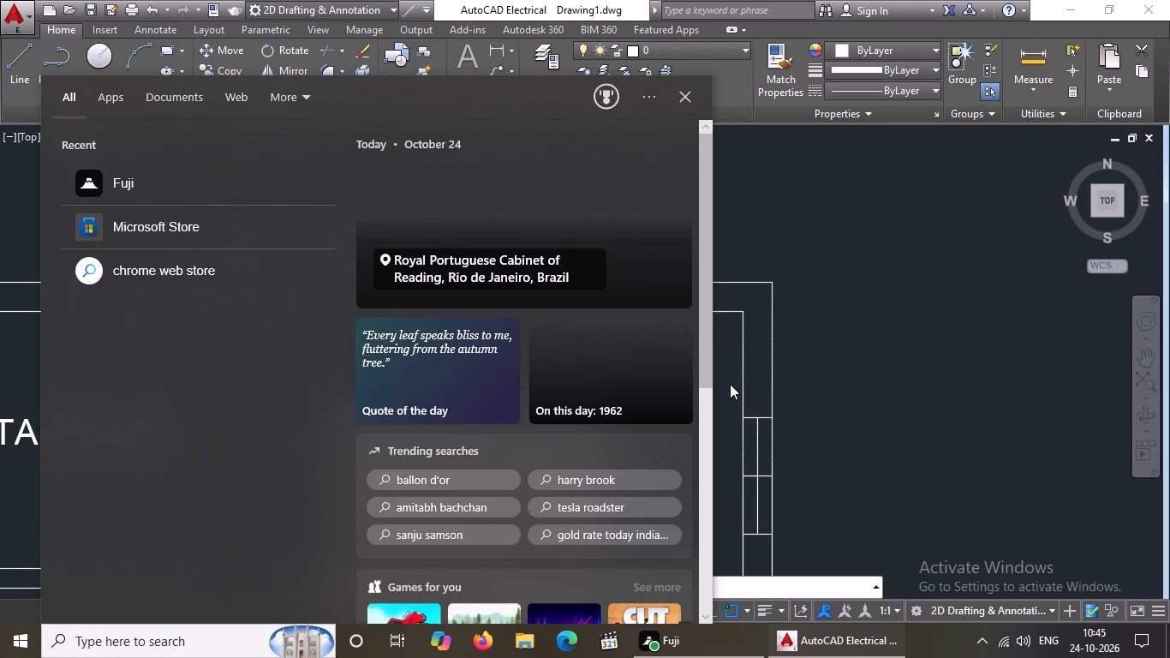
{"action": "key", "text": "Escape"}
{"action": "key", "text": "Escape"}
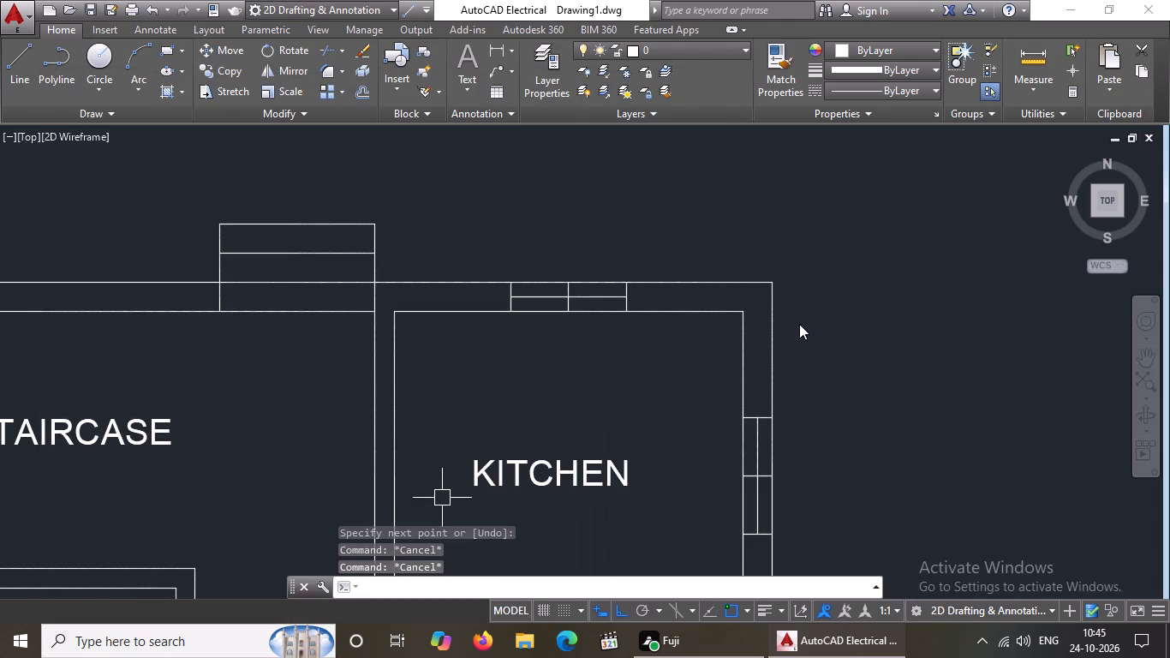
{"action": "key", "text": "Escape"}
Offset the lengthwise centre line of the kitchen's north window 1" to both its north and south sides.
{"action": "key", "text": "o"}
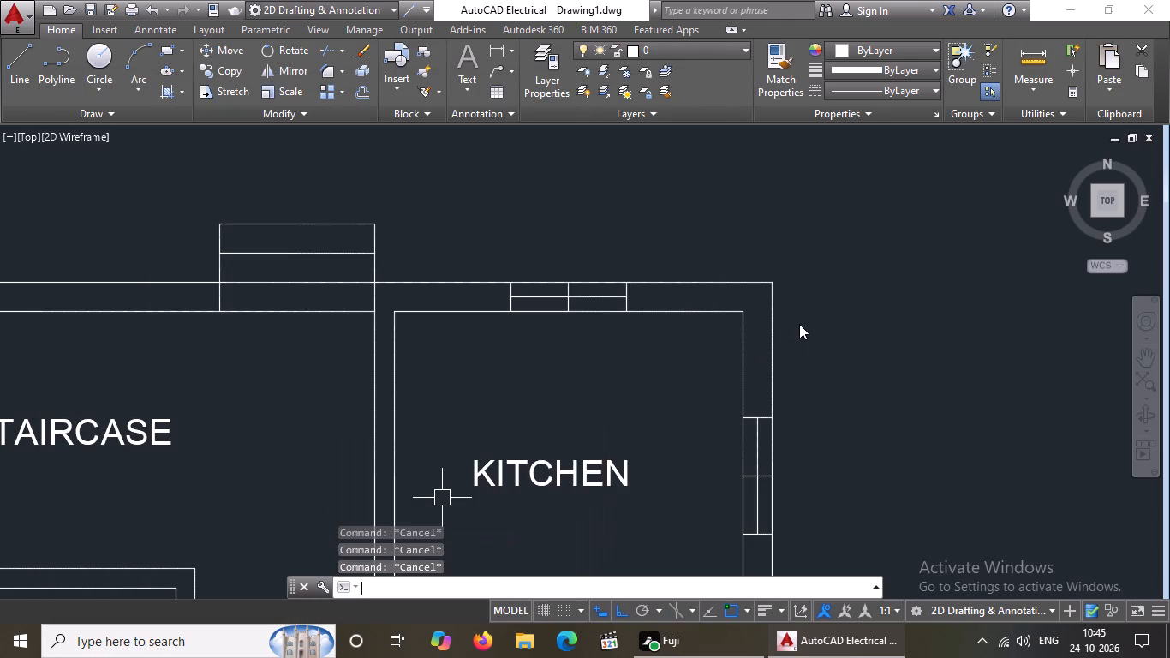
{"action": "key", "text": "Return"}
{"action": "key", "text": "1"}
{"action": "key", "text": "shift+quotedbl"}
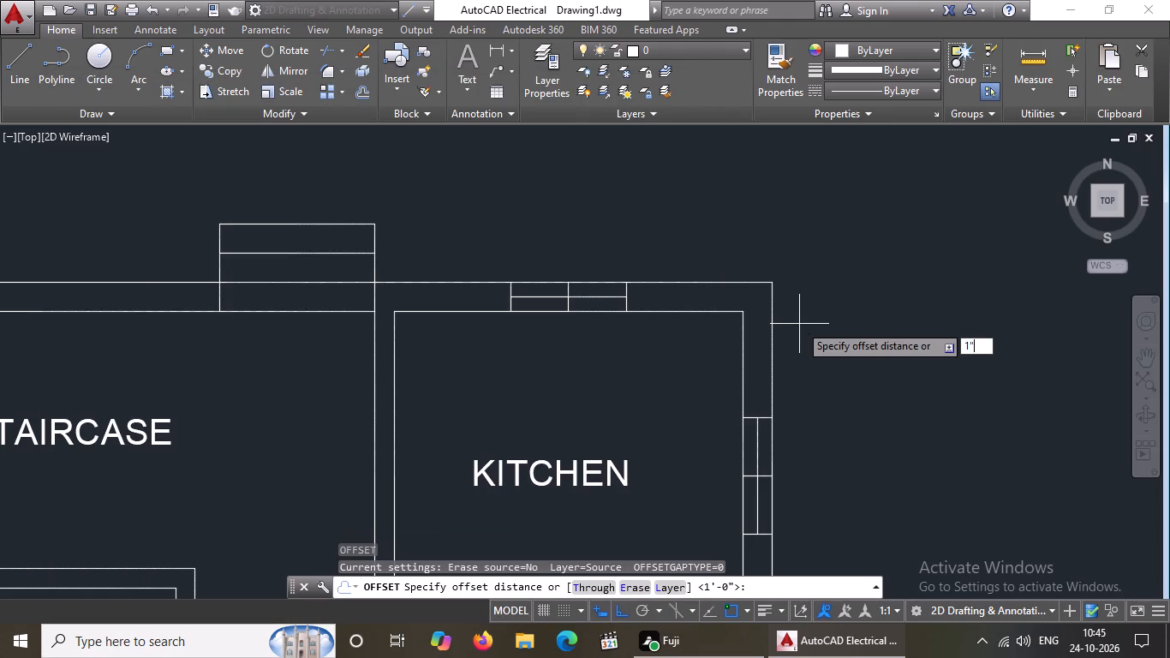
{"action": "key", "text": "Return"}
{"action": "scroll", "coordinate": [548, 298], "scroll_direction": "up", "scroll_amount": 2}
{"action": "left_click", "coordinate": [547, 296]}
{"action": "left_click", "coordinate": [547, 284]}
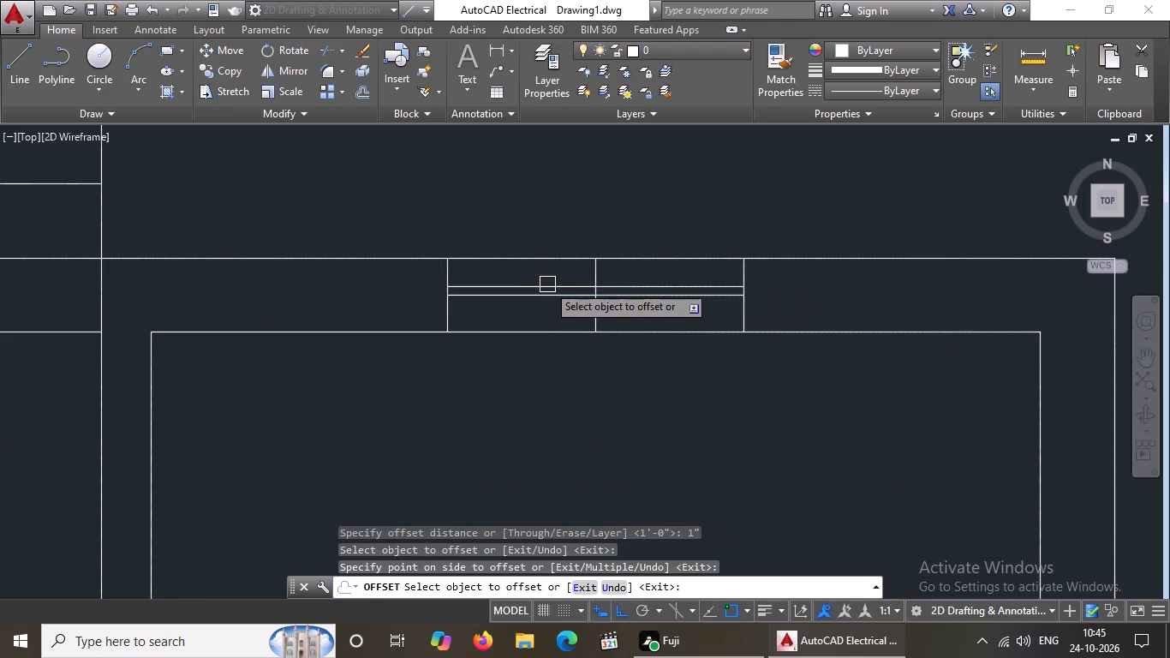
{"action": "left_click", "coordinate": [547, 296]}
{"action": "left_click", "coordinate": [512, 343]}
{"action": "scroll", "coordinate": [607, 299], "scroll_direction": "down", "scroll_amount": 3}
{"action": "scroll", "coordinate": [731, 417], "scroll_direction": "up", "scroll_amount": 1}
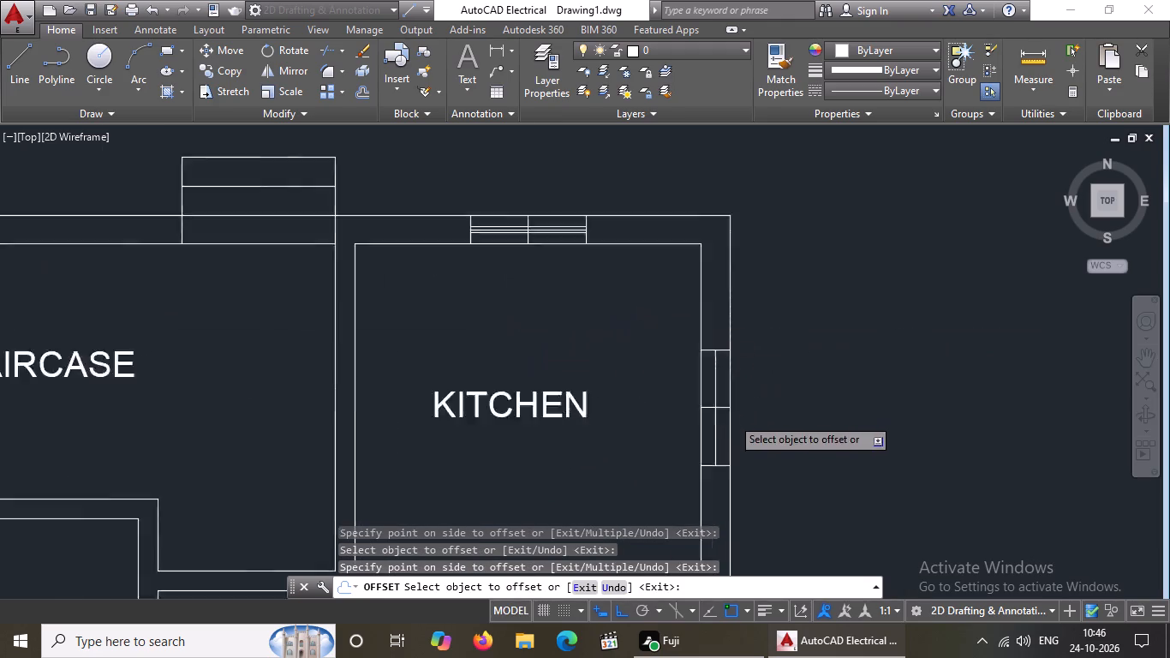
{"action": "scroll", "coordinate": [731, 417], "scroll_direction": "up", "scroll_amount": 2}
{"action": "scroll", "coordinate": [606, 367], "scroll_direction": "down", "scroll_amount": 3}
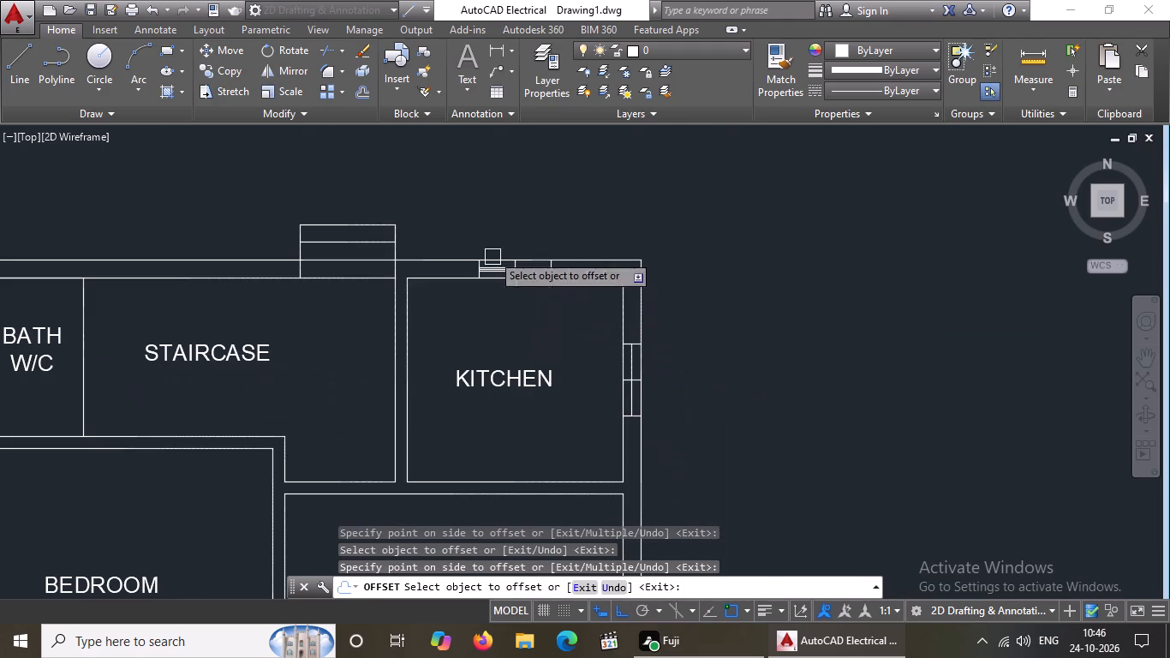
{"action": "scroll", "coordinate": [489, 237], "scroll_direction": "up", "scroll_amount": 3}
{"action": "key", "text": "Escape"}
Erase the original lengthwise centre line of the kitchen's north window, between the two offset lines.
{"action": "scroll", "coordinate": [578, 375], "scroll_direction": "up", "scroll_amount": 2}
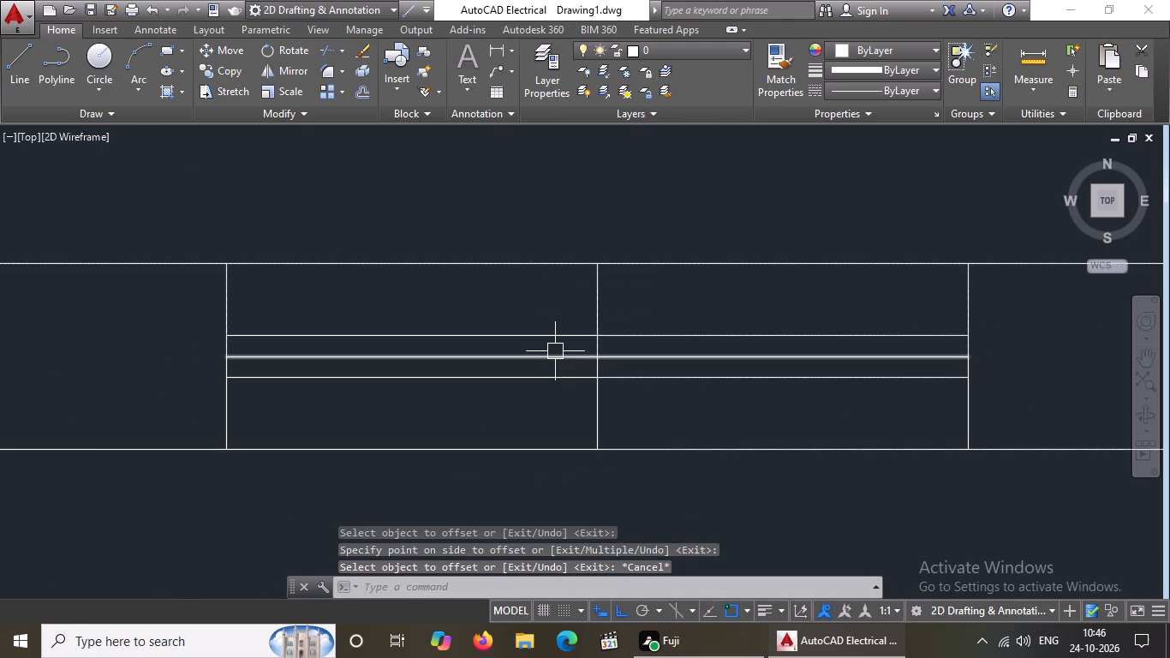
{"action": "left_click", "coordinate": [565, 358]}
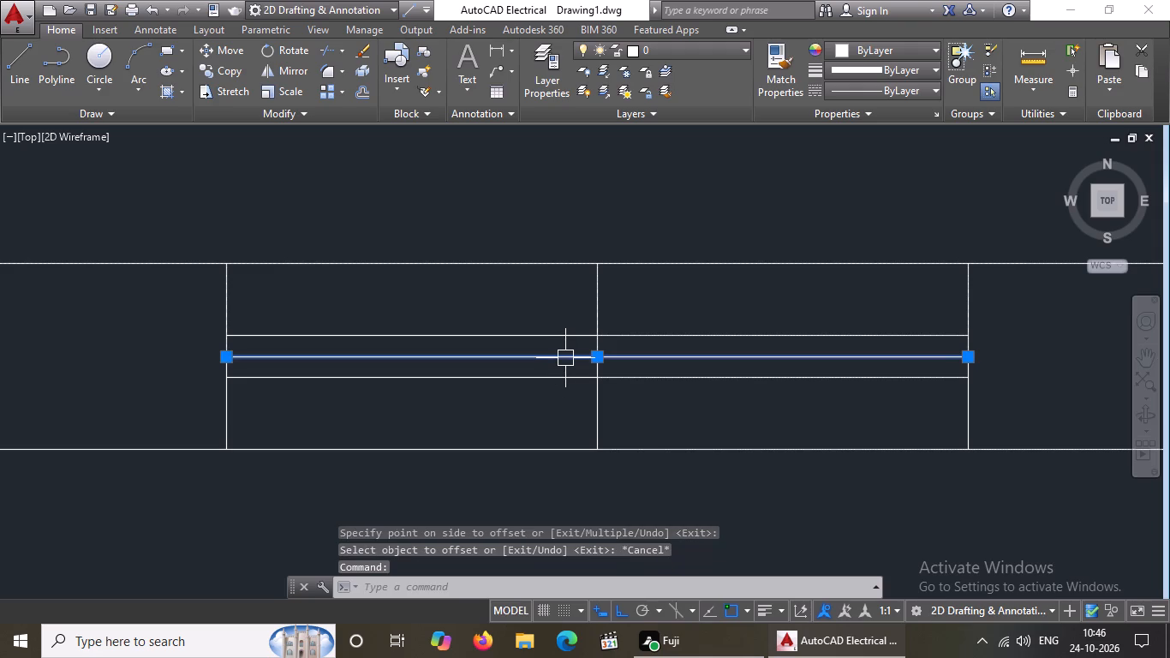
{"action": "key", "text": "Delete"}
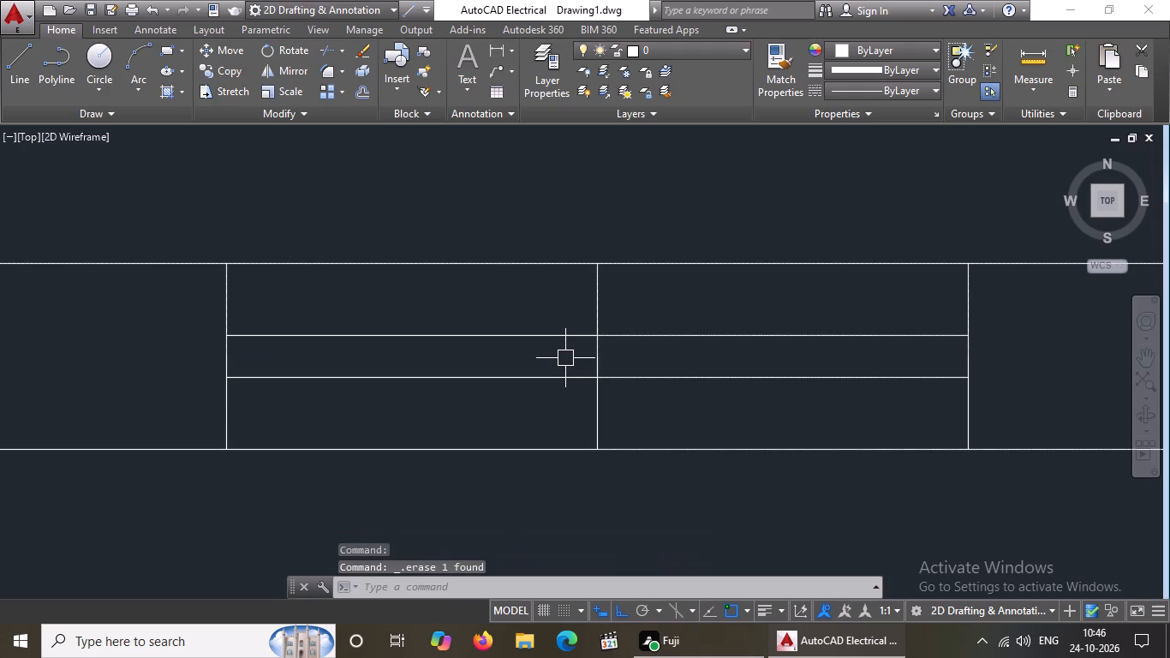
Offset the west and east edge lines of the kitchen's north window 2" outward, away from the window.
{"action": "key", "text": "Escape"}
{"action": "key", "text": "o"}
{"action": "key", "text": "Return"}
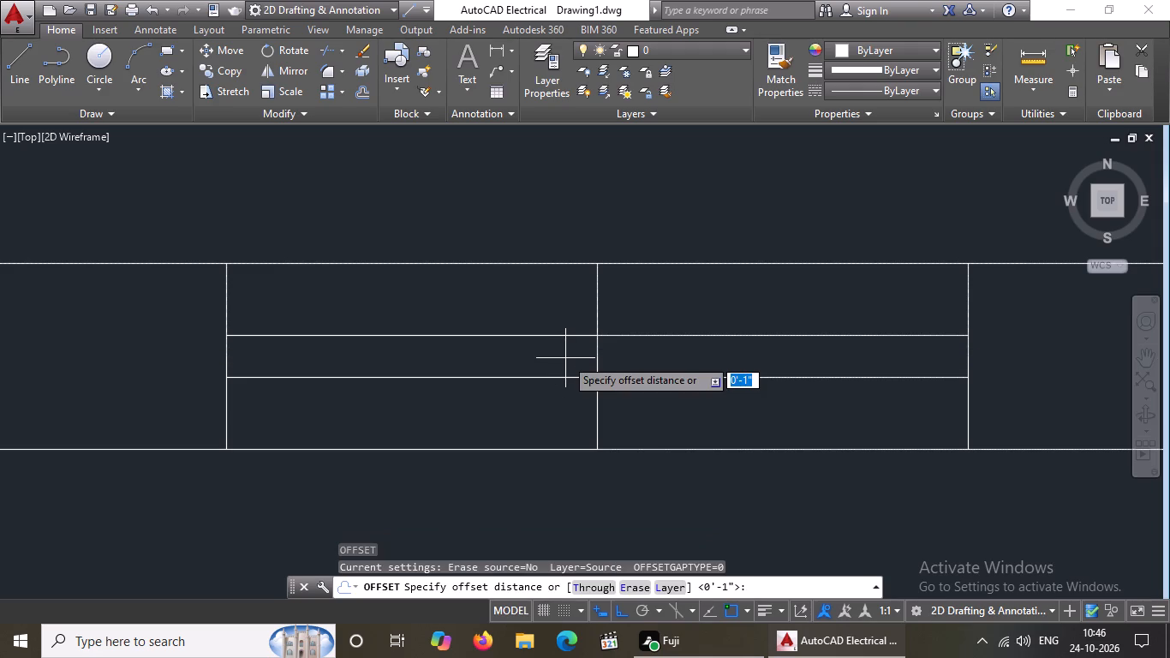
{"action": "key", "text": "2"}
{"action": "key", "text": "shift+quotedbl"}
{"action": "key", "text": "Return"}
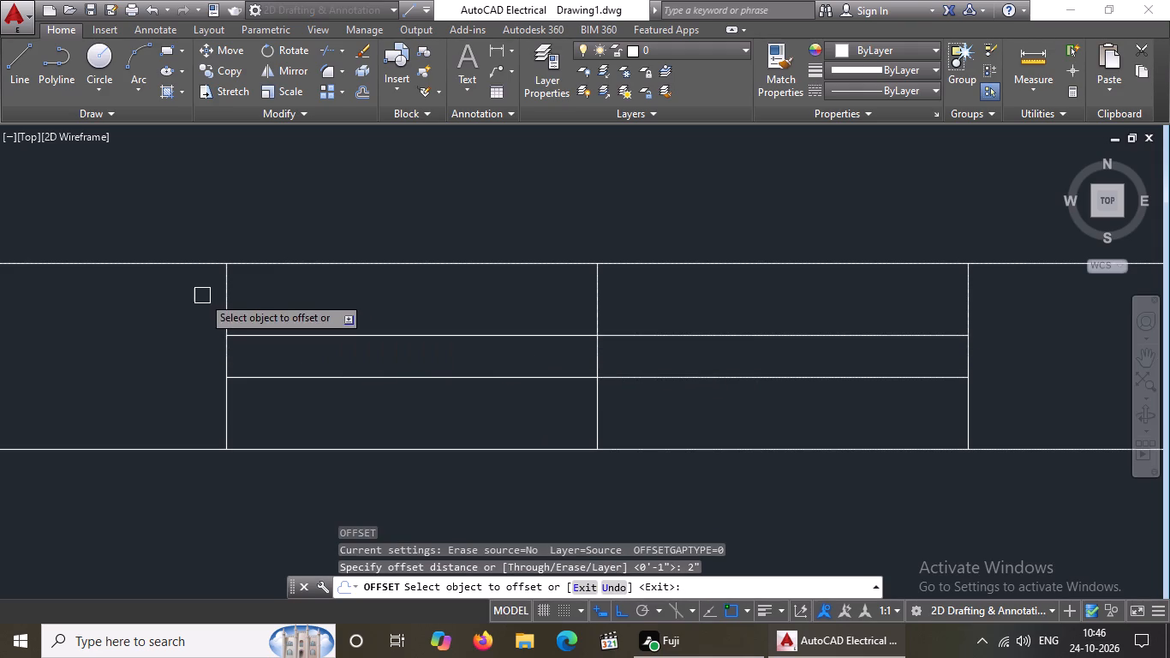
{"action": "left_click", "coordinate": [229, 286]}
{"action": "left_click", "coordinate": [195, 314]}
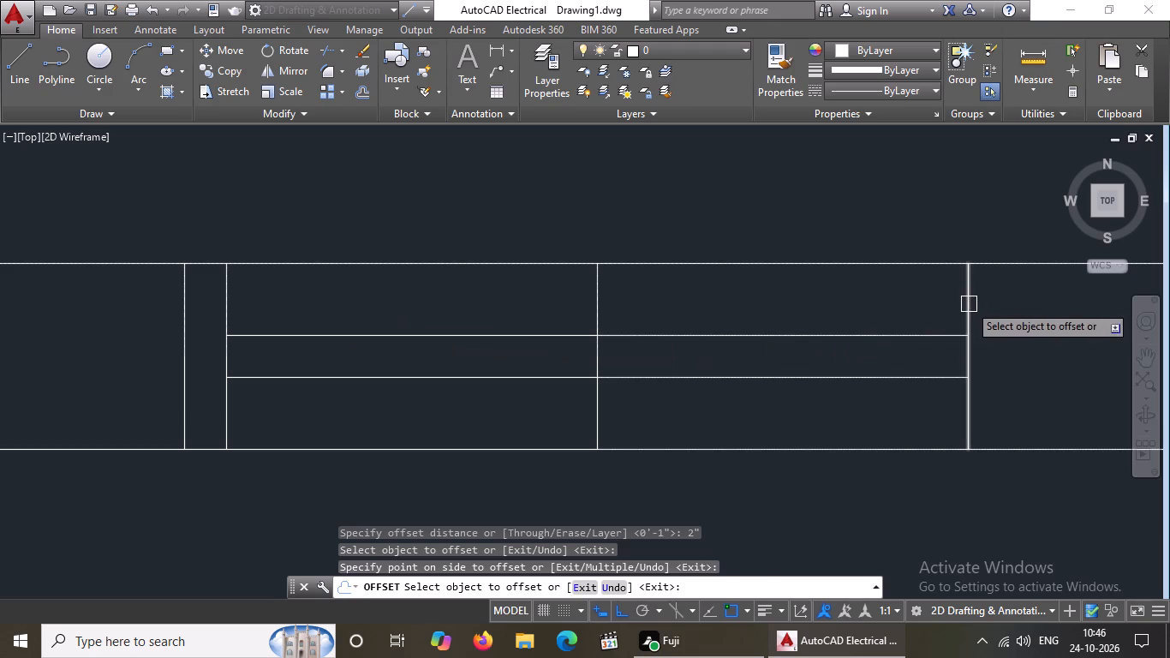
{"action": "left_click", "coordinate": [969, 304]}
{"action": "left_click", "coordinate": [991, 300]}
{"action": "scroll", "coordinate": [991, 300], "scroll_direction": "down", "scroll_amount": 4}
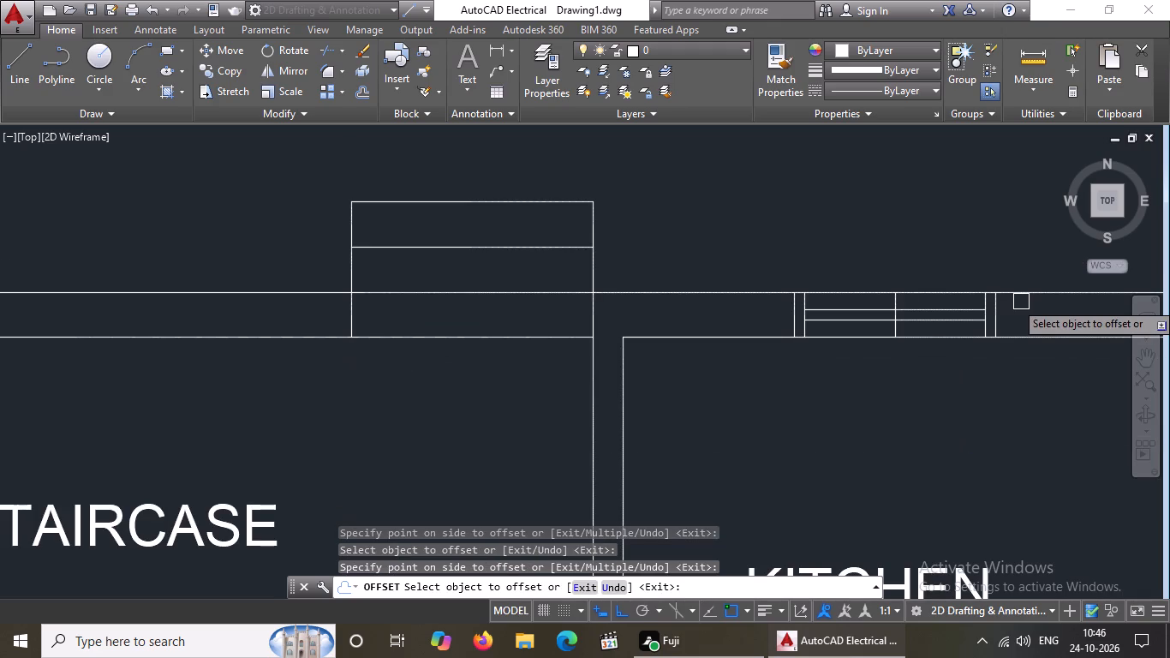
{"action": "key", "text": "Escape"}
Draw lines from the outer corner of the north window's west frame, 5" west along the wall face and 1' north.
{"action": "scroll", "coordinate": [1029, 296], "scroll_direction": "up", "scroll_amount": 1}
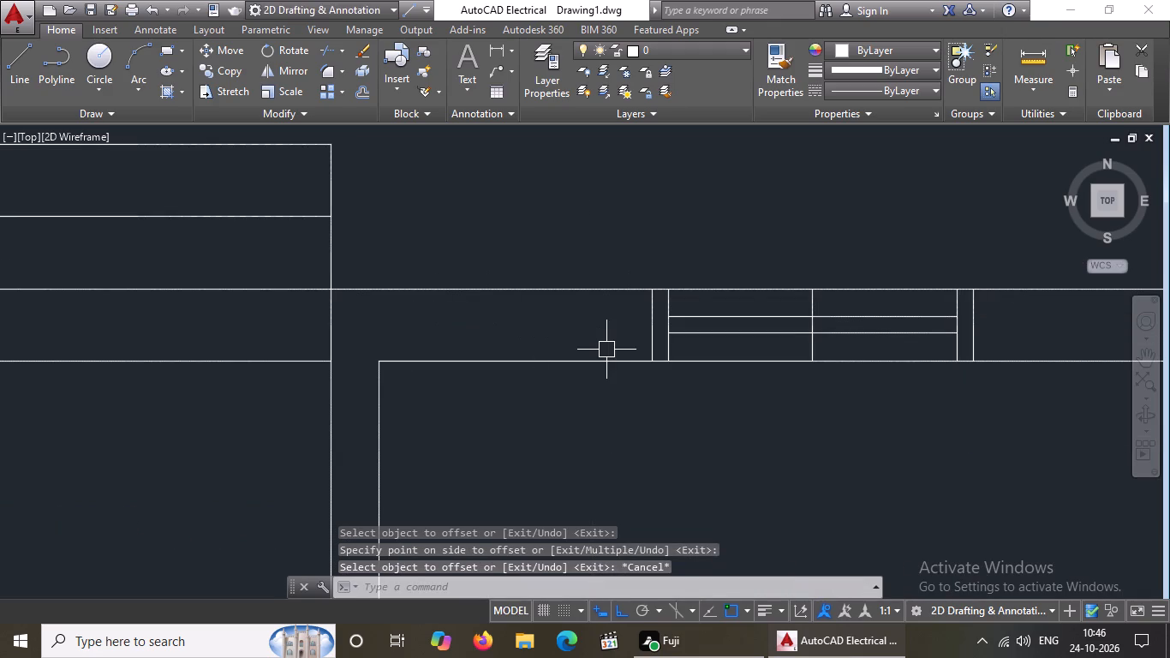
{"action": "key", "text": "l"}
{"action": "key", "text": "Return"}
{"action": "left_click_drag", "start_coordinate": [651, 291], "coordinate": [613, 296]}
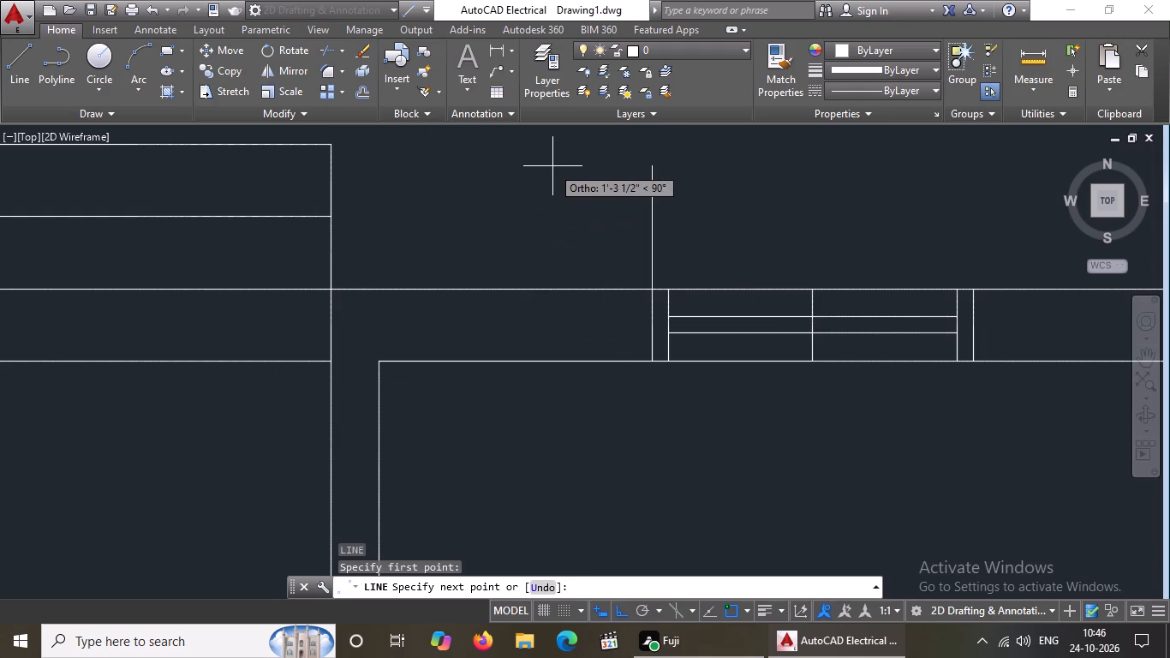
{"action": "type", "text": "5\""}
{"action": "key", "text": "Return"}
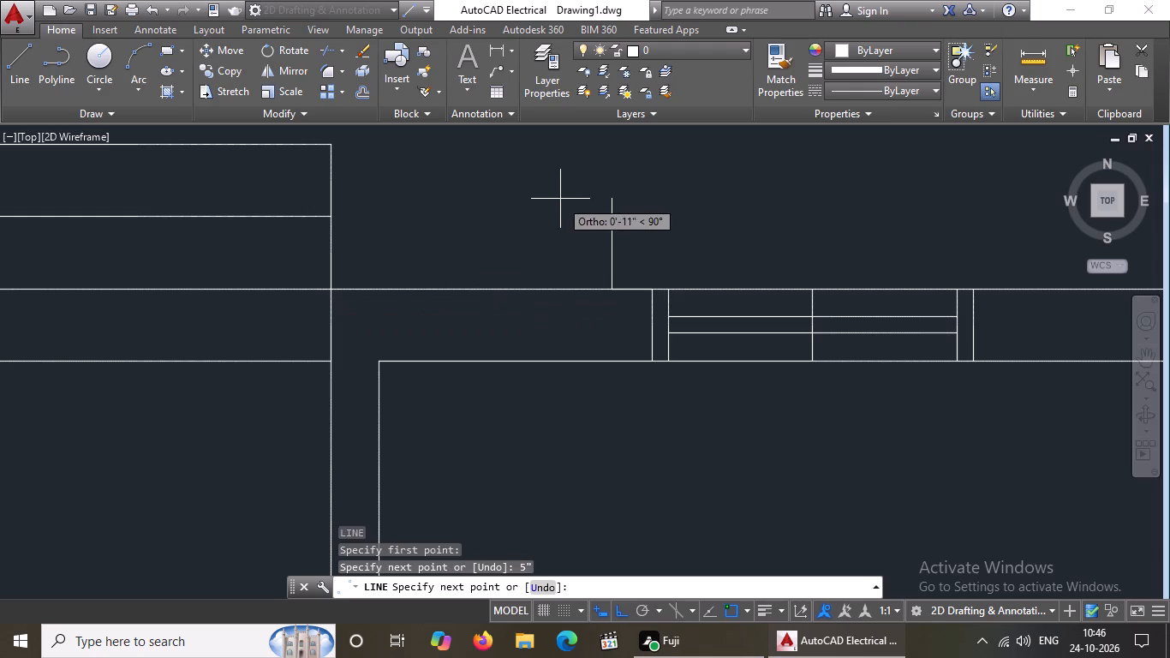
{"action": "type", "text": "1'"}
{"action": "key", "text": "Return"}
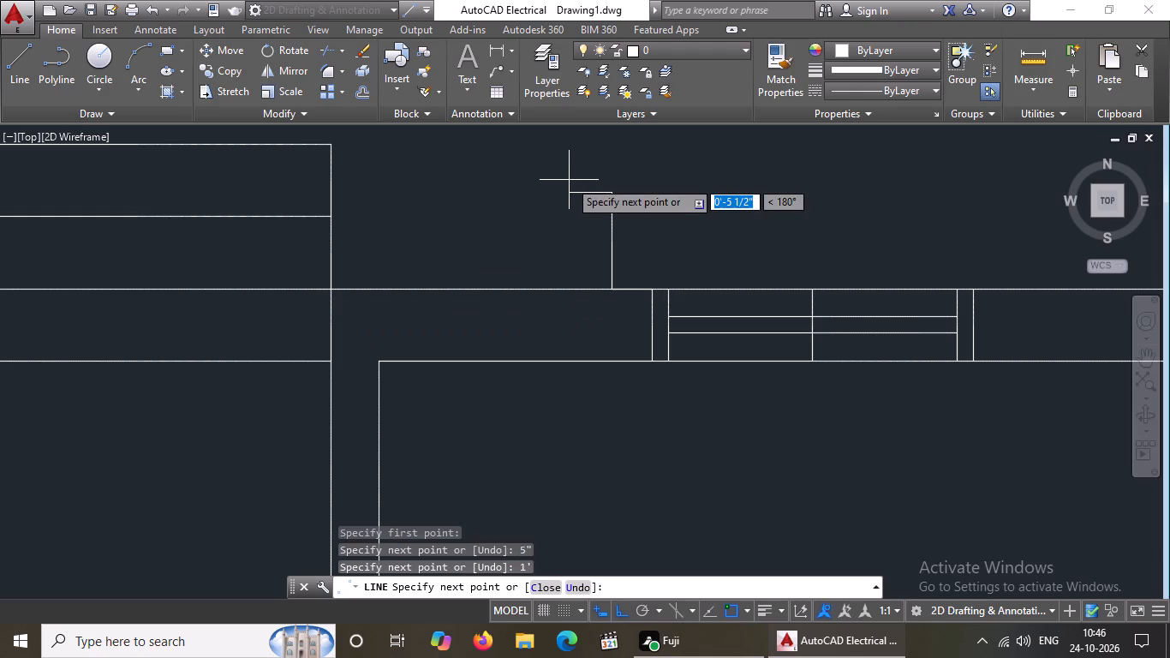
{"action": "key", "text": "Escape"}
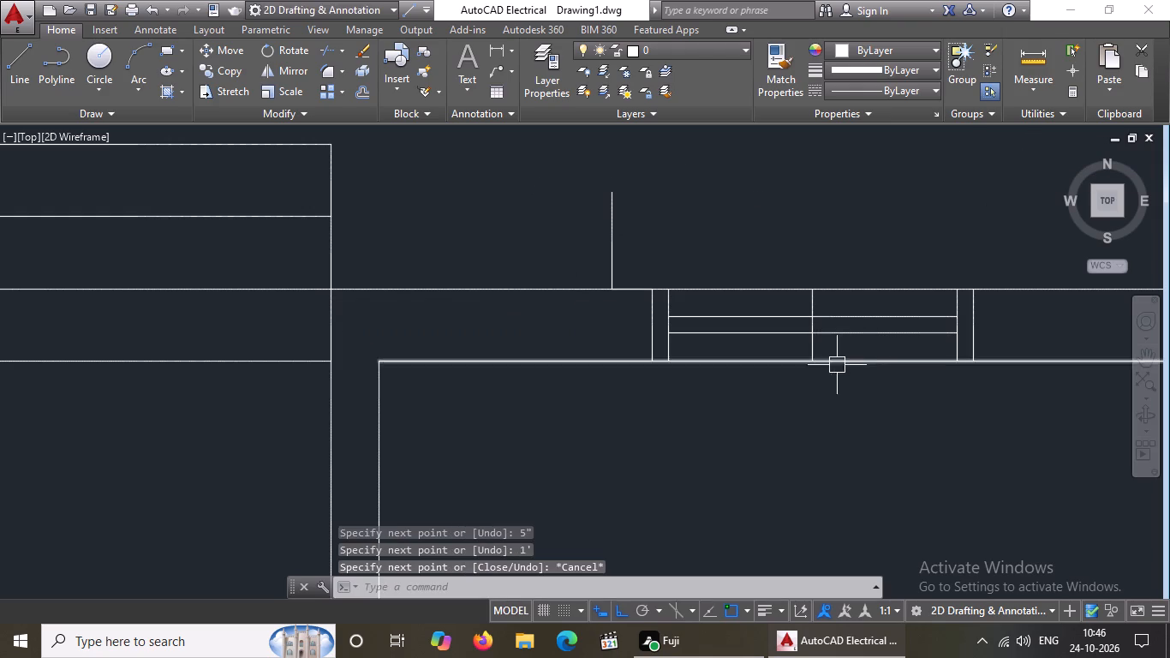
Draw lines from the north window's outer east frame corner, 5" east, 1' north and west to the top of the west projection line.
{"action": "scroll", "coordinate": [839, 364], "scroll_direction": "down", "scroll_amount": 3}
{"action": "scroll", "coordinate": [898, 356], "scroll_direction": "up", "scroll_amount": 2}
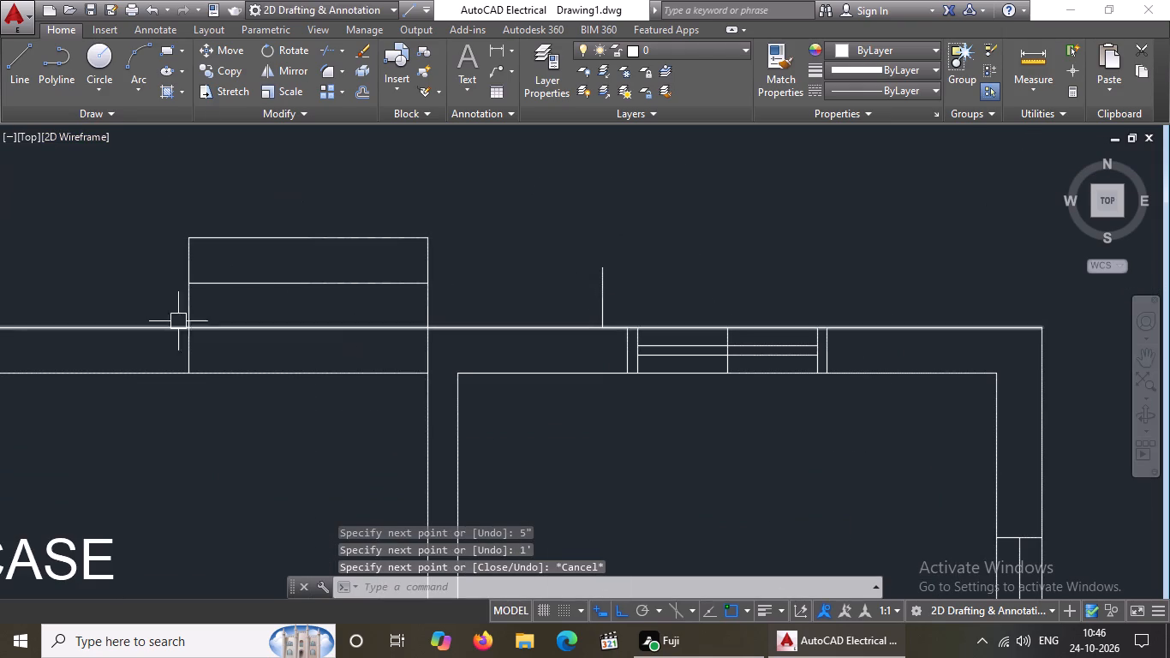
{"action": "left_click_drag", "start_coordinate": [21, 52], "coordinate": [63, 80]}
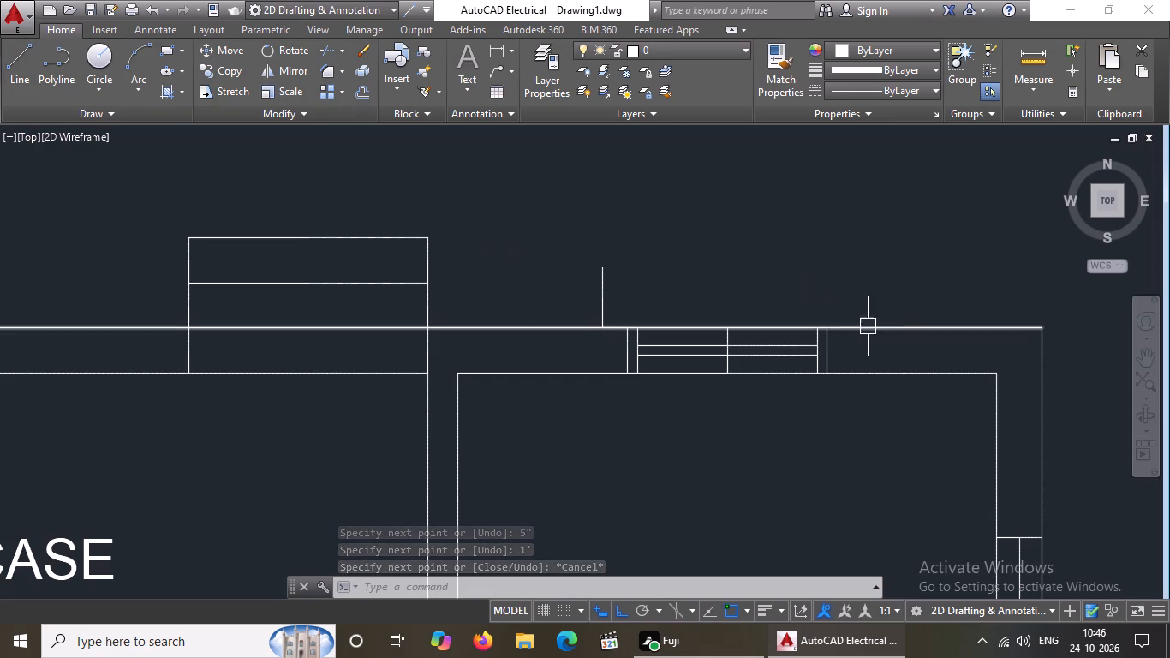
{"action": "key", "text": "Escape"}
{"action": "key", "text": "l"}
{"action": "key", "text": "Return"}
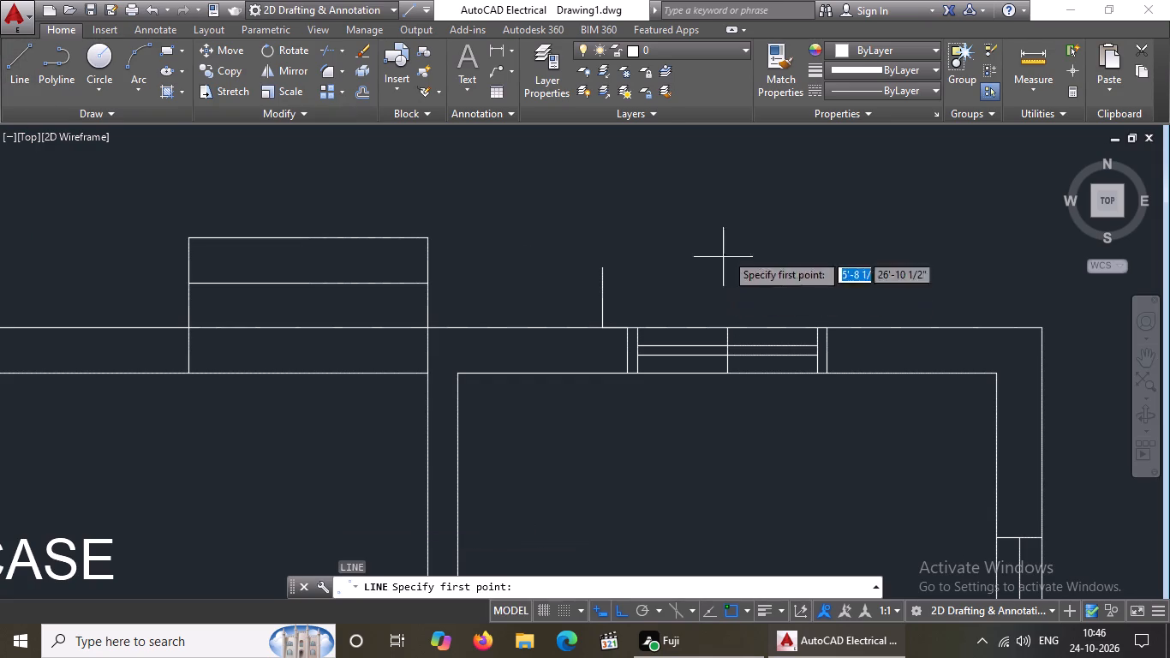
{"action": "left_click_drag", "start_coordinate": [827, 329], "coordinate": [854, 320]}
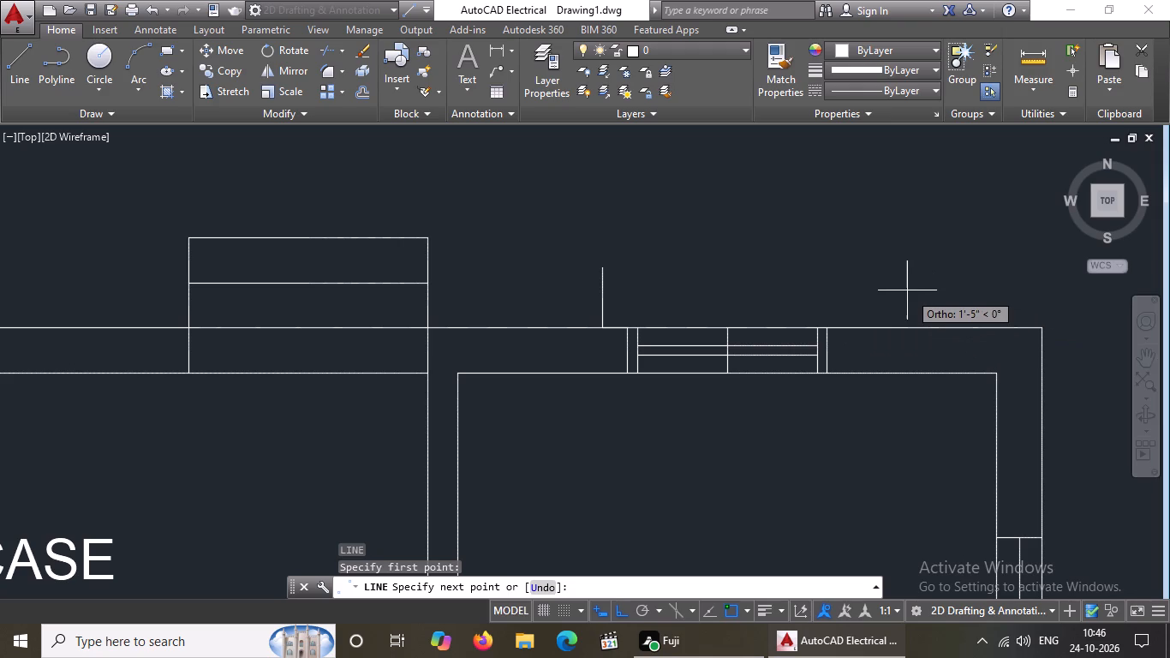
{"action": "key", "text": "5"}
{"action": "key", "text": "shift+quotedbl"}
{"action": "key", "text": "Return"}
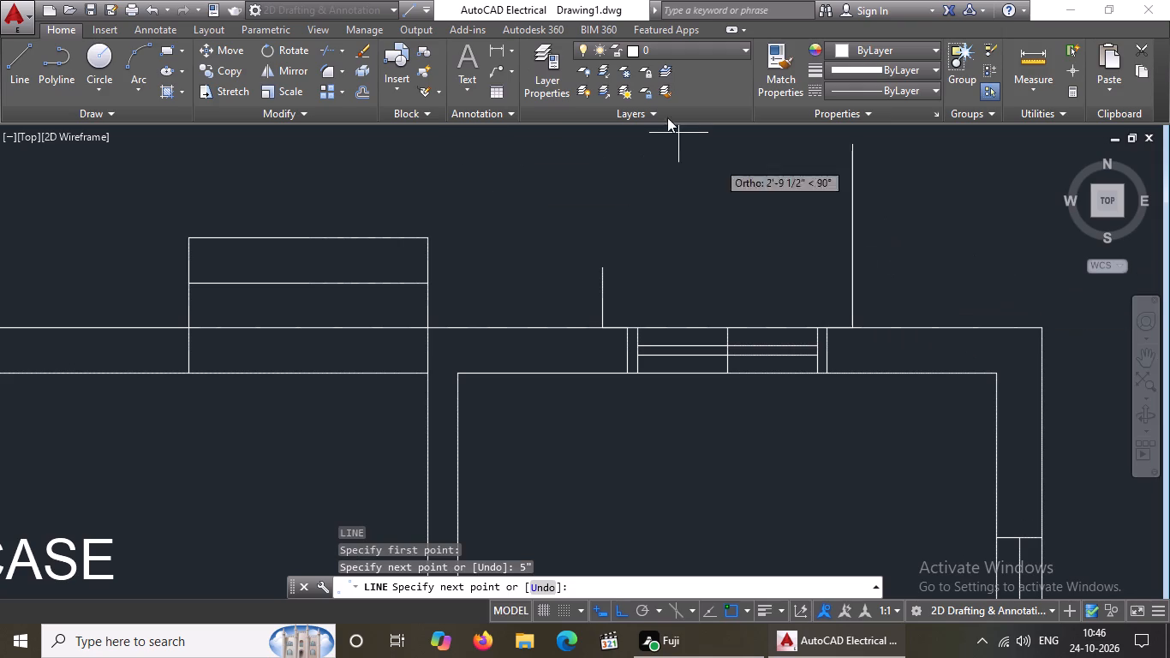
{"action": "key", "text": "1"}
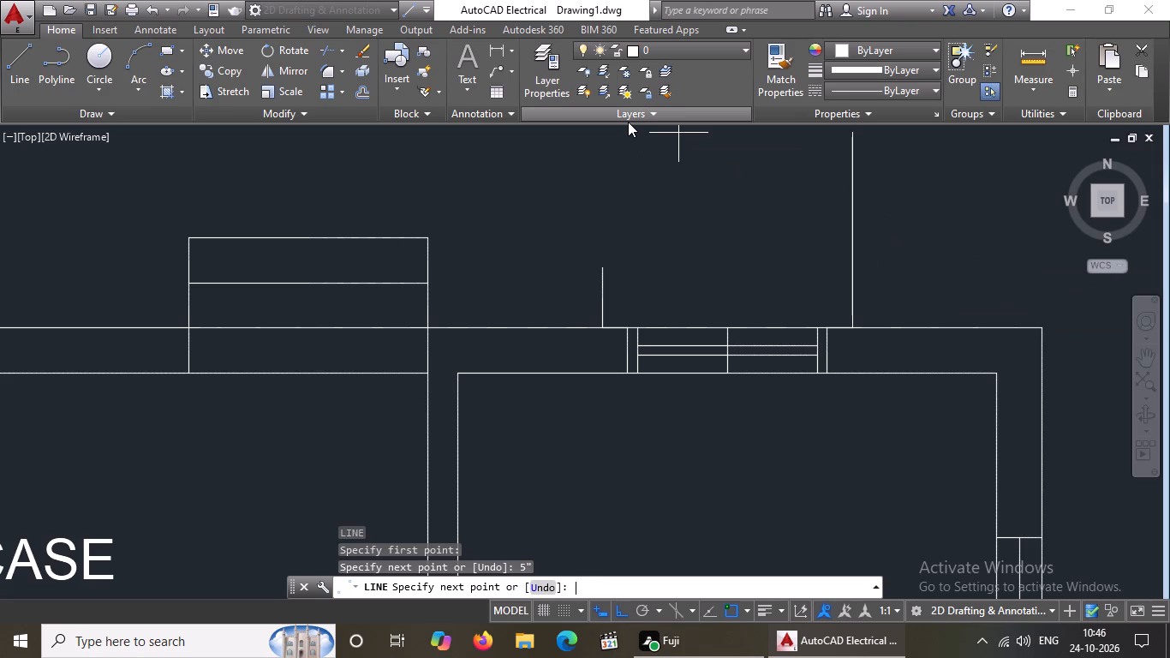
{"action": "key", "text": "apostrophe"}
{"action": "key", "text": "Return"}
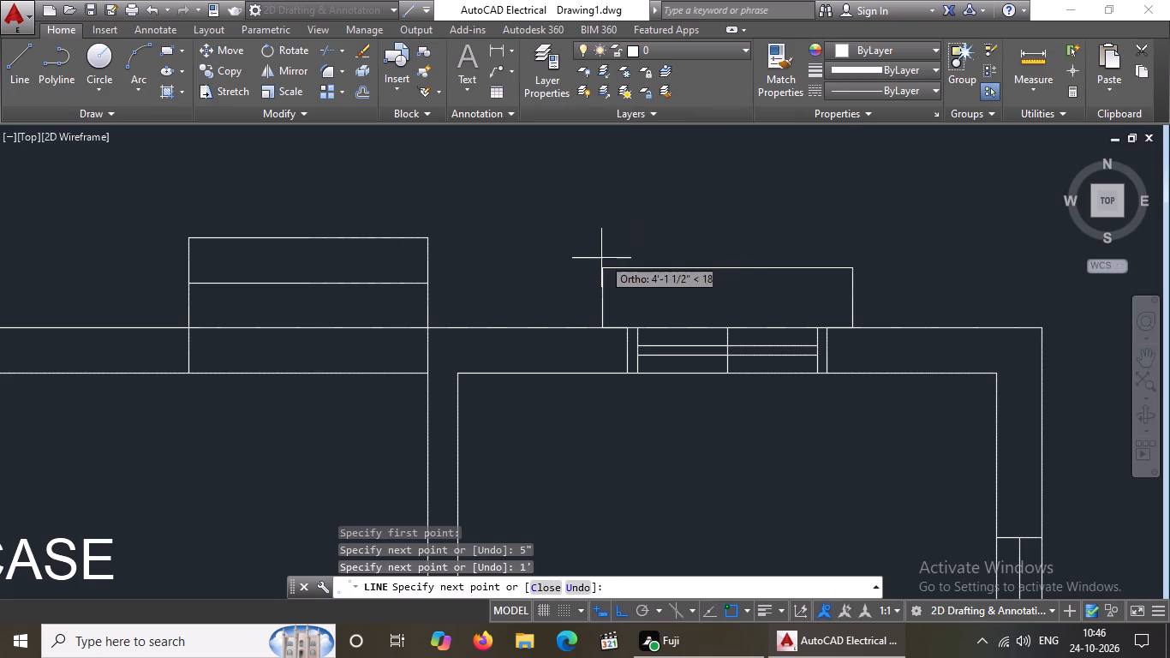
{"action": "left_click", "coordinate": [601, 272]}
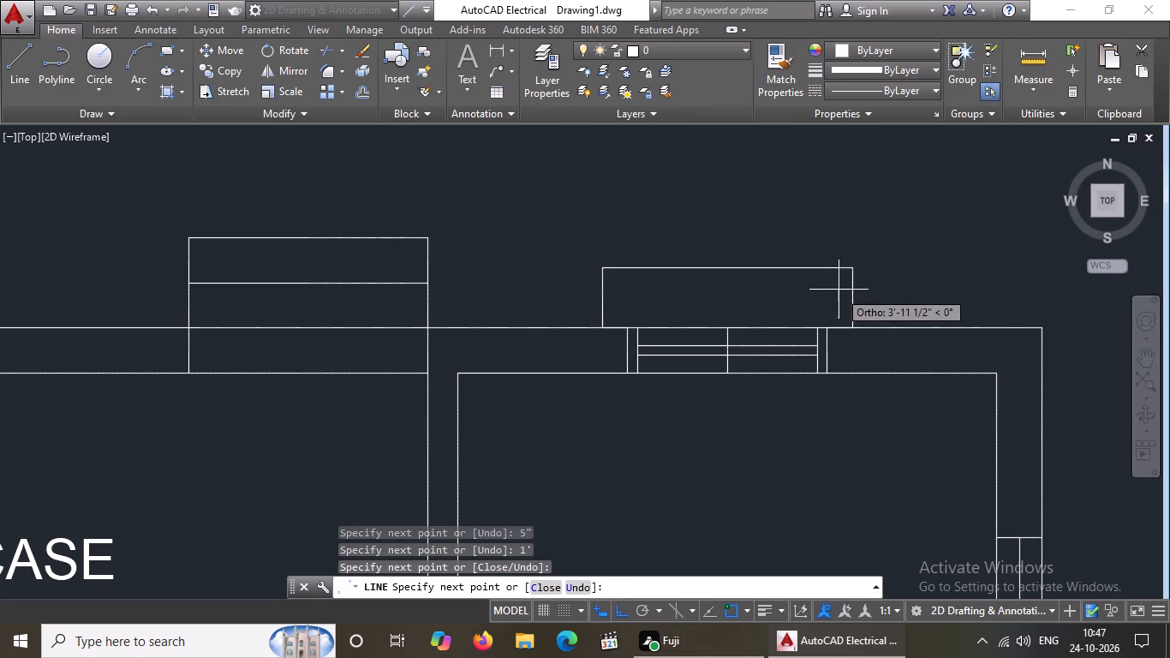
{"action": "scroll", "coordinate": [839, 290], "scroll_direction": "down", "scroll_amount": 7}
{"action": "key", "text": "Escape"}
{"action": "scroll", "coordinate": [971, 505], "scroll_direction": "up", "scroll_amount": 2}
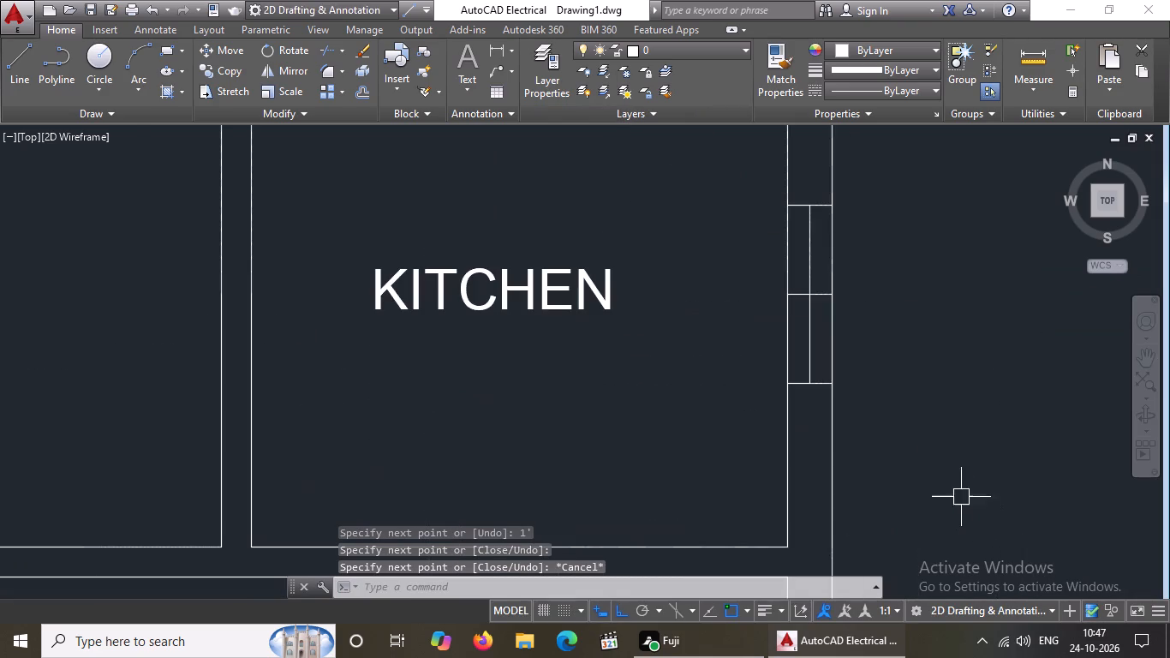
Offset the lengthwise centre line of the kitchen's east window 1" to both its west and east sides.
{"action": "key", "text": "Escape"}
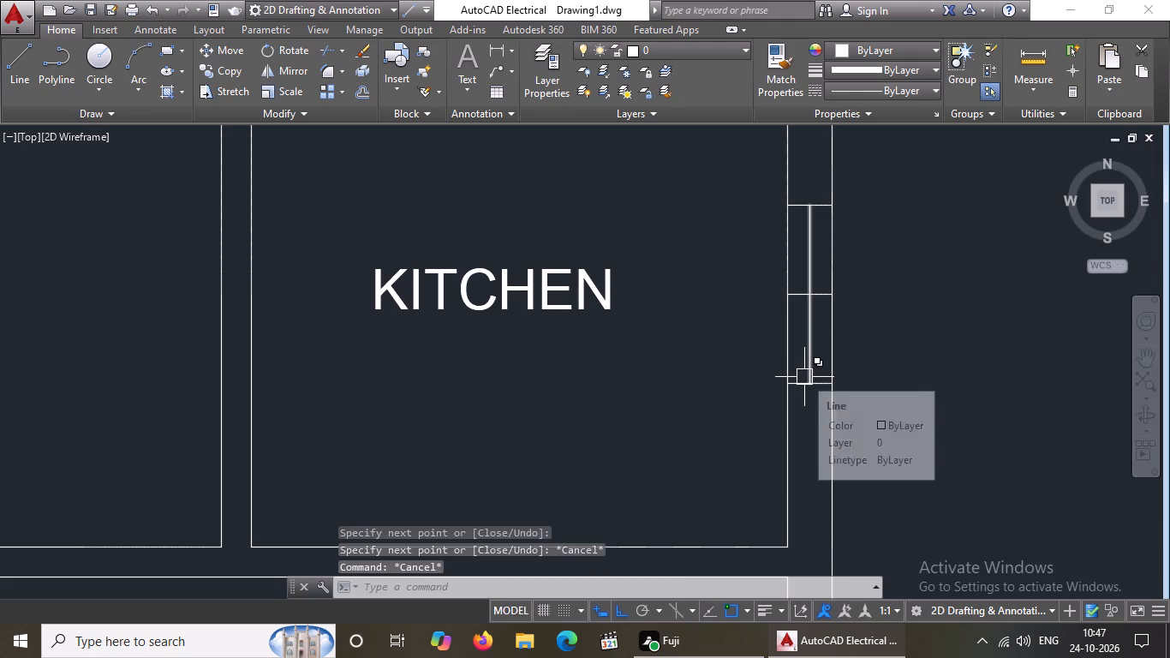
{"action": "key", "text": "o"}
{"action": "key", "text": "Return"}
{"action": "key", "text": "1"}
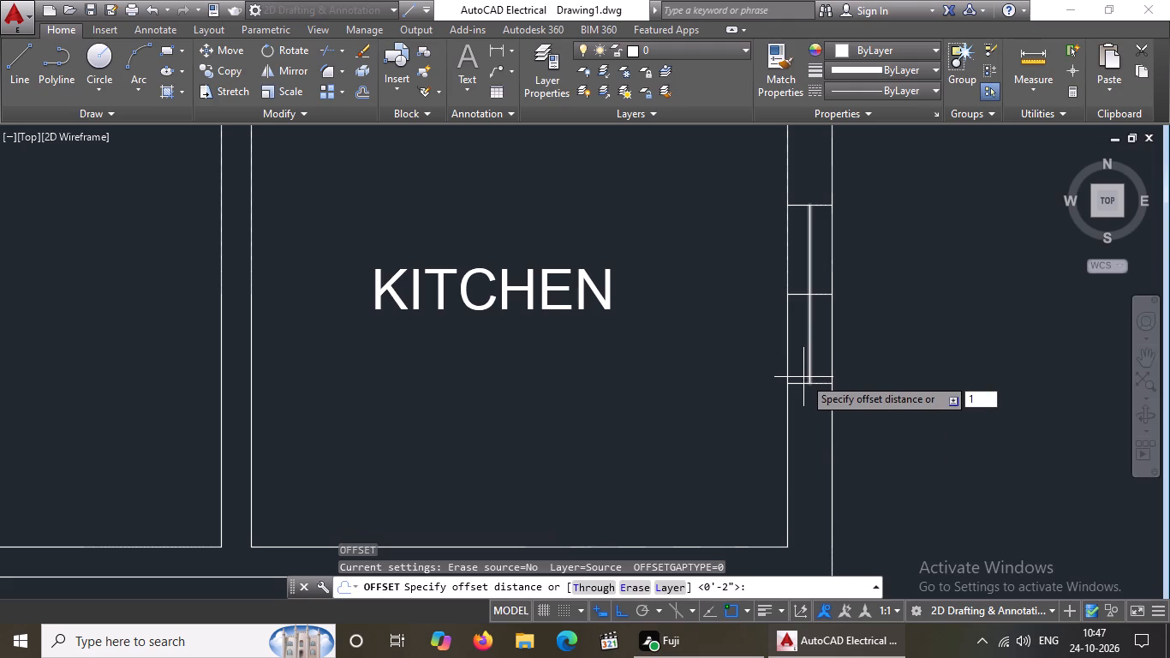
{"action": "key", "text": "shift+quotedbl"}
{"action": "key", "text": "Return"}
{"action": "left_click", "coordinate": [806, 328]}
{"action": "left_click", "coordinate": [783, 334]}
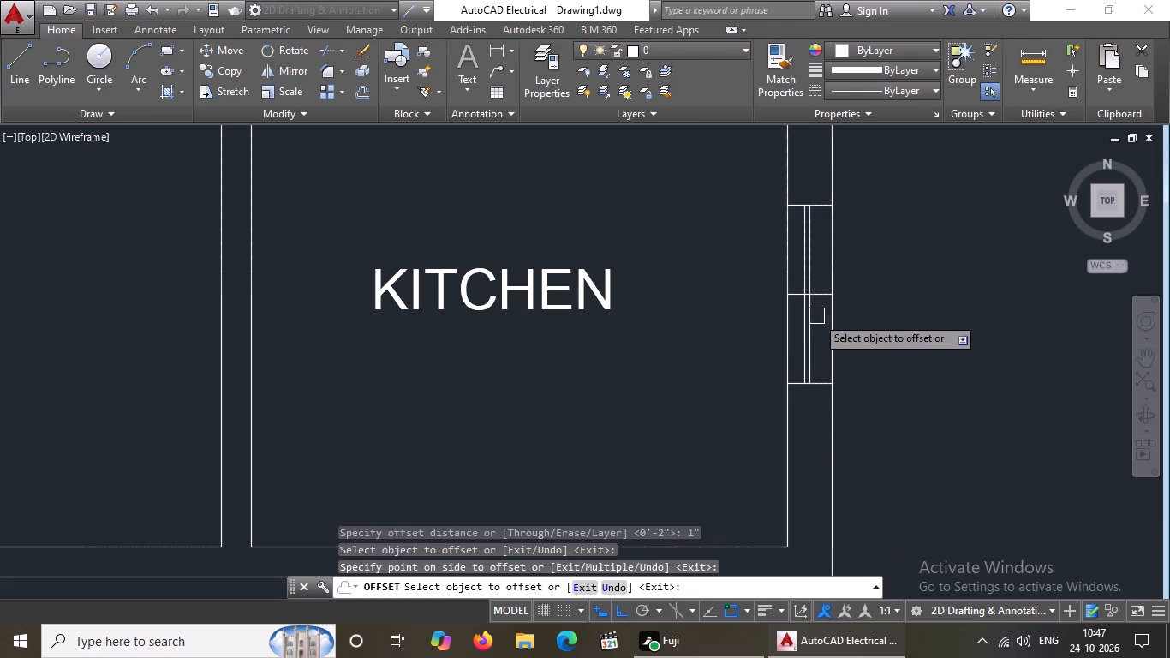
{"action": "left_click_drag", "start_coordinate": [814, 313], "coordinate": [829, 311]}
{"action": "left_click", "coordinate": [854, 306]}
{"action": "key", "text": "Escape"}
Erase the original lengthwise centre line of the kitchen's east window, between the two offset lines.
{"action": "scroll", "coordinate": [812, 320], "scroll_direction": "up", "scroll_amount": 3}
{"action": "left_click", "coordinate": [790, 335]}
{"action": "key", "text": "Delete"}
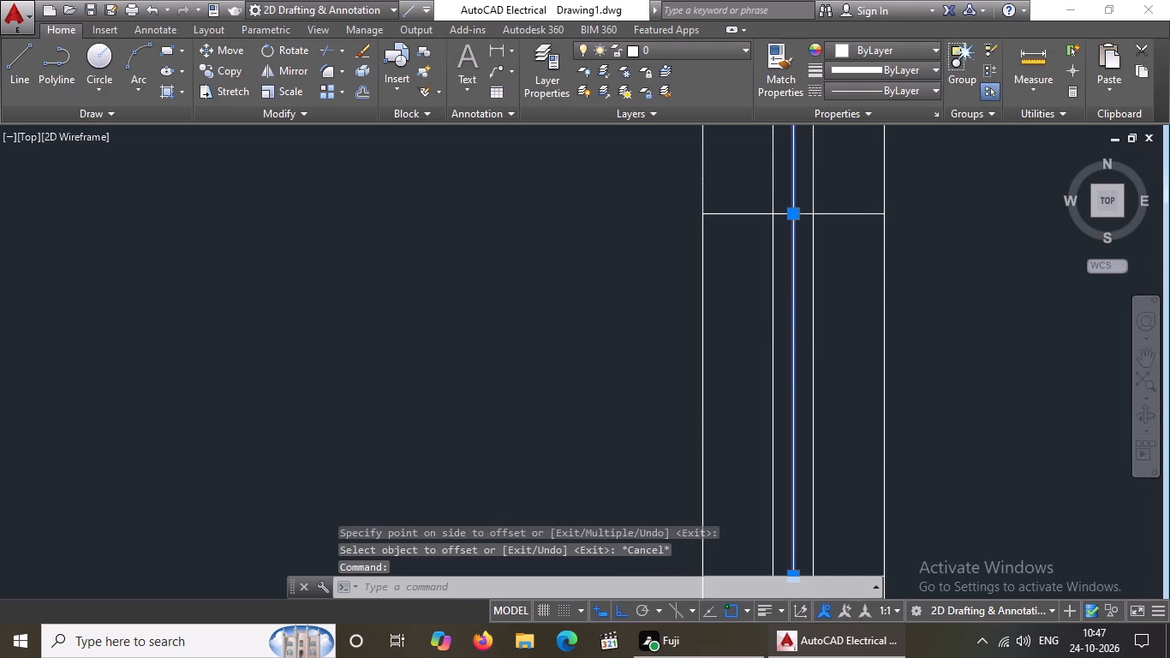
{"action": "scroll", "coordinate": [796, 332], "scroll_direction": "down", "scroll_amount": 4}
{"action": "key", "text": "Escape"}
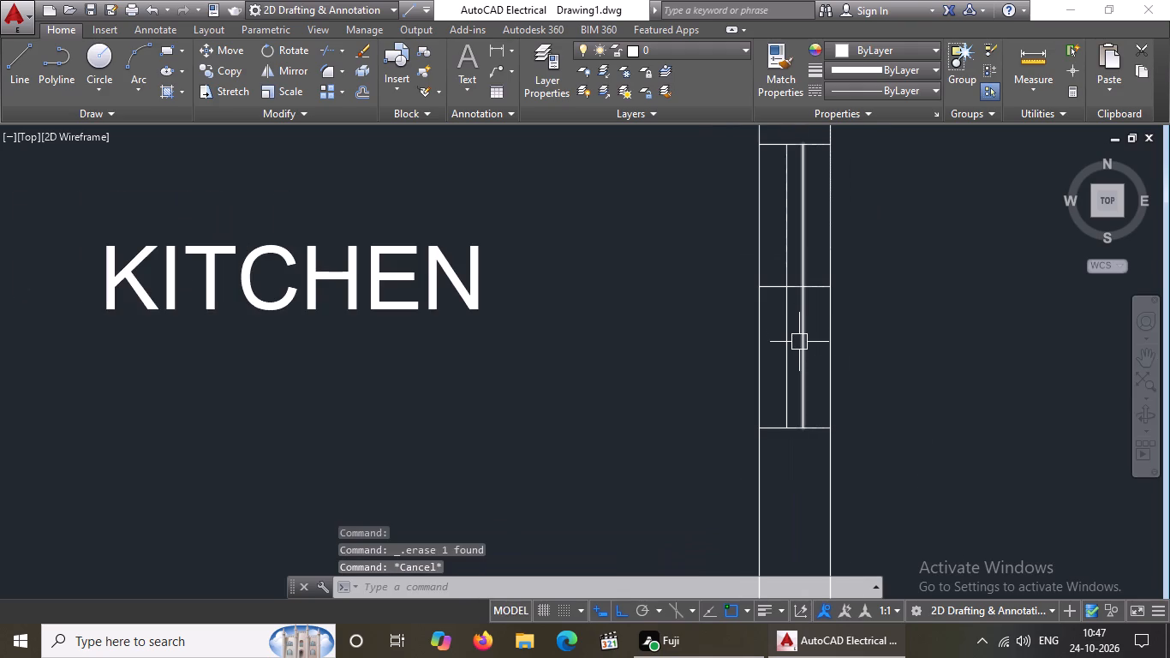
Offset the south and north edge lines of the kitchen's east window 2" outward, away from the window.
{"action": "key", "text": "o"}
{"action": "key", "text": "Return"}
{"action": "type", "text": "2\""}
{"action": "key", "text": "Return"}
{"action": "left_click", "coordinate": [772, 430]}
{"action": "left_click", "coordinate": [791, 474]}
{"action": "scroll", "coordinate": [792, 471], "scroll_direction": "down", "scroll_amount": 1}
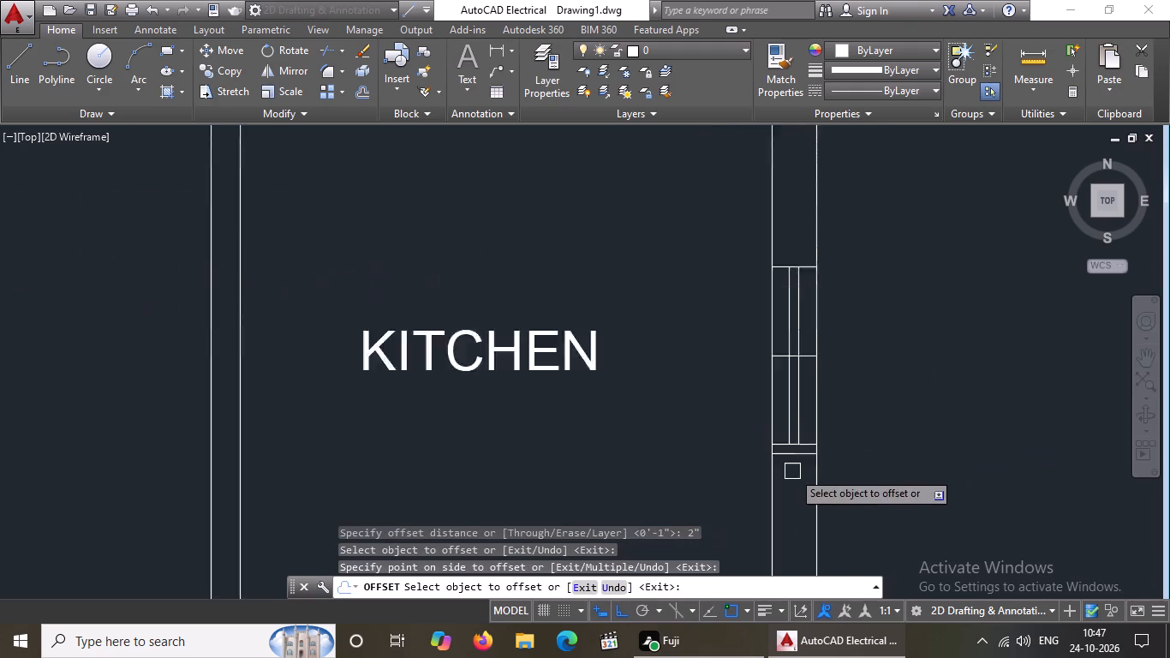
{"action": "scroll", "coordinate": [792, 471], "scroll_direction": "down", "scroll_amount": 2}
{"action": "scroll", "coordinate": [795, 389], "scroll_direction": "up", "scroll_amount": 4}
{"action": "left_click_drag", "start_coordinate": [744, 412], "coordinate": [742, 394]}
{"action": "left_click", "coordinate": [741, 362]}
{"action": "scroll", "coordinate": [754, 357], "scroll_direction": "down", "scroll_amount": 4}
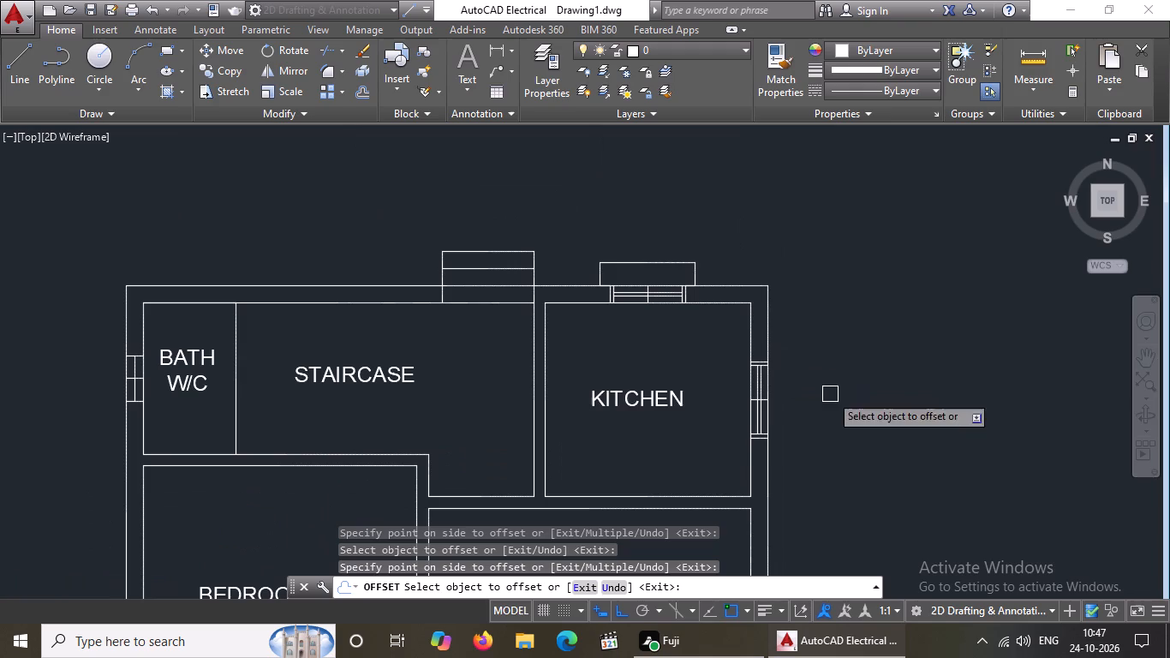
{"action": "key", "text": "Escape"}
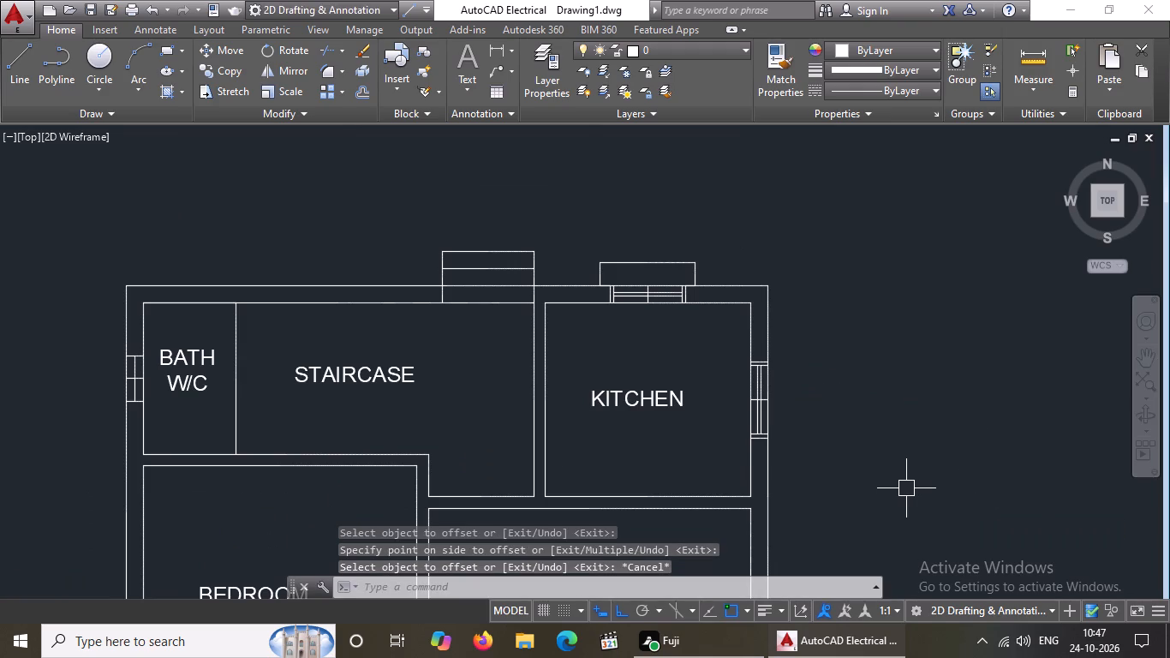
Draw lines from the outer corner of the east window's north frame, 5" north along the wall face and 1' east.
{"action": "key", "text": "l"}
{"action": "key", "text": "Return"}
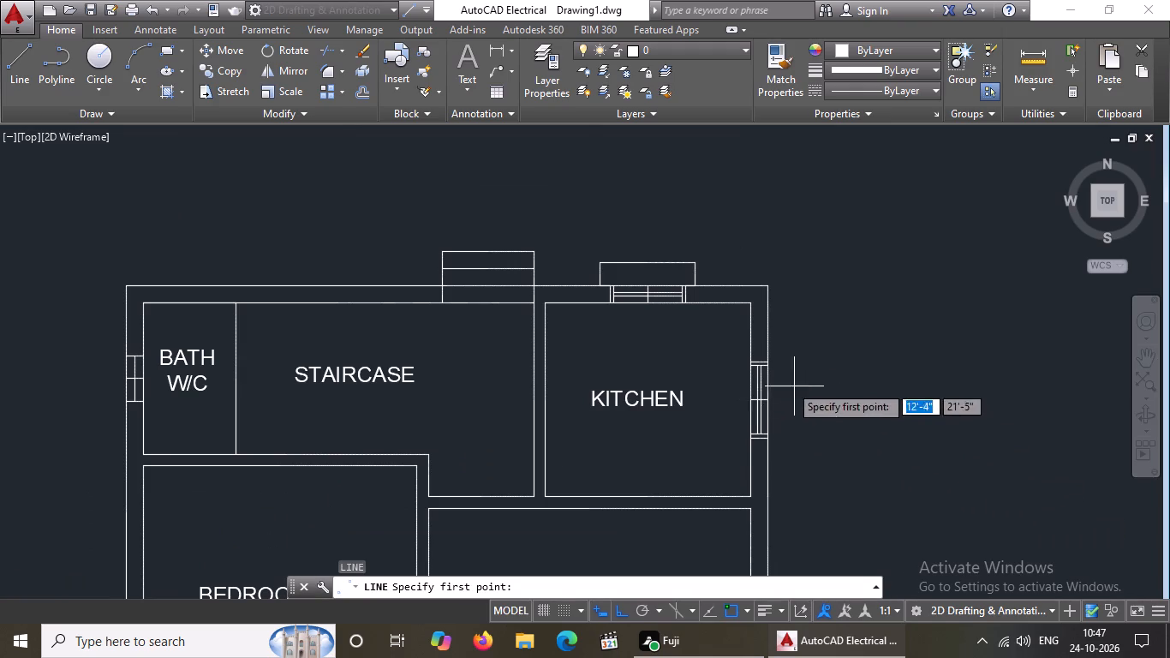
{"action": "scroll", "coordinate": [779, 368], "scroll_direction": "up", "scroll_amount": 3}
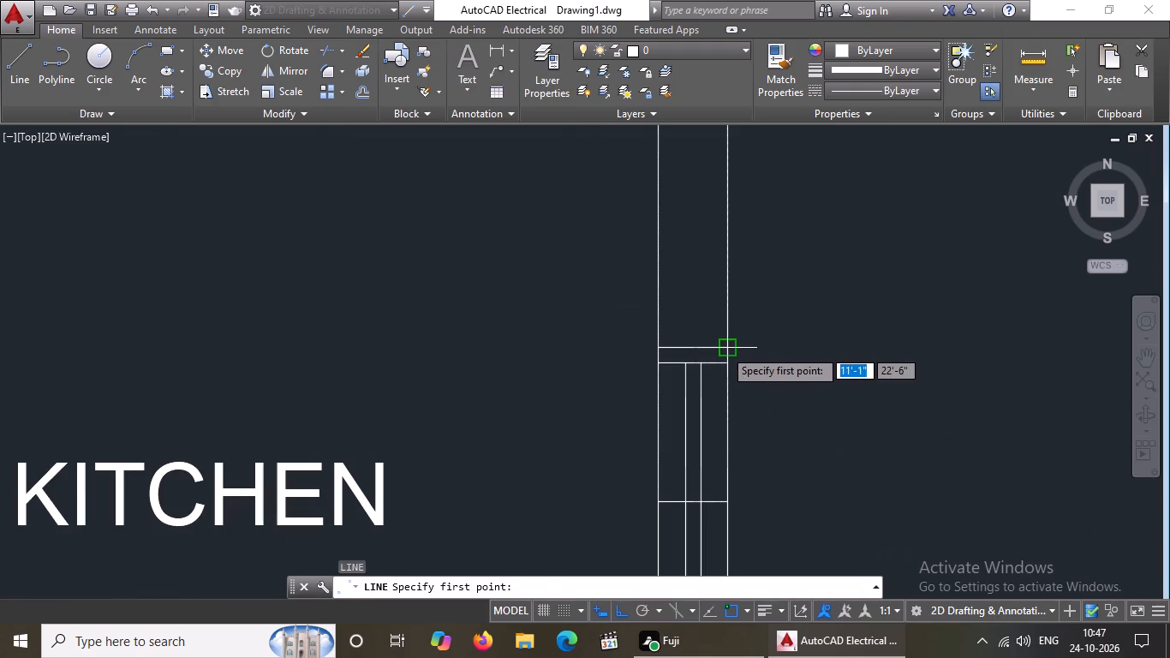
{"action": "left_click", "coordinate": [723, 349]}
{"action": "type", "text": "5\""}
{"action": "key", "text": "Return"}
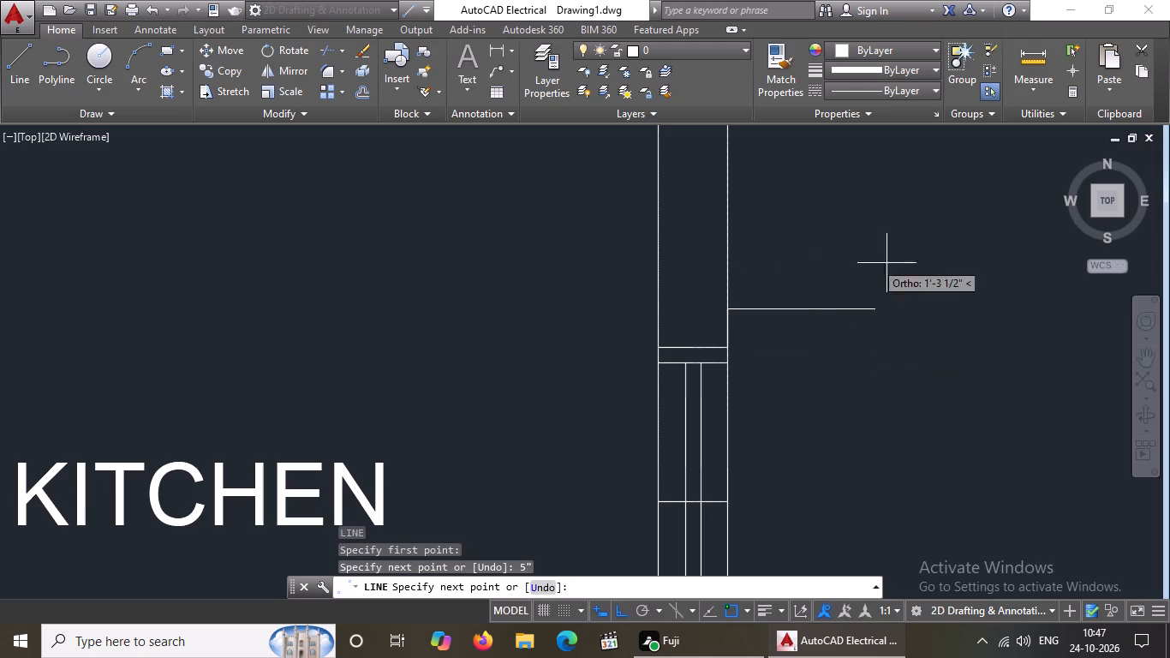
{"action": "type", "text": "1'"}
{"action": "key", "text": "Return"}
{"action": "key", "text": "Return"}
{"action": "scroll", "coordinate": [848, 270], "scroll_direction": "down", "scroll_amount": 6}
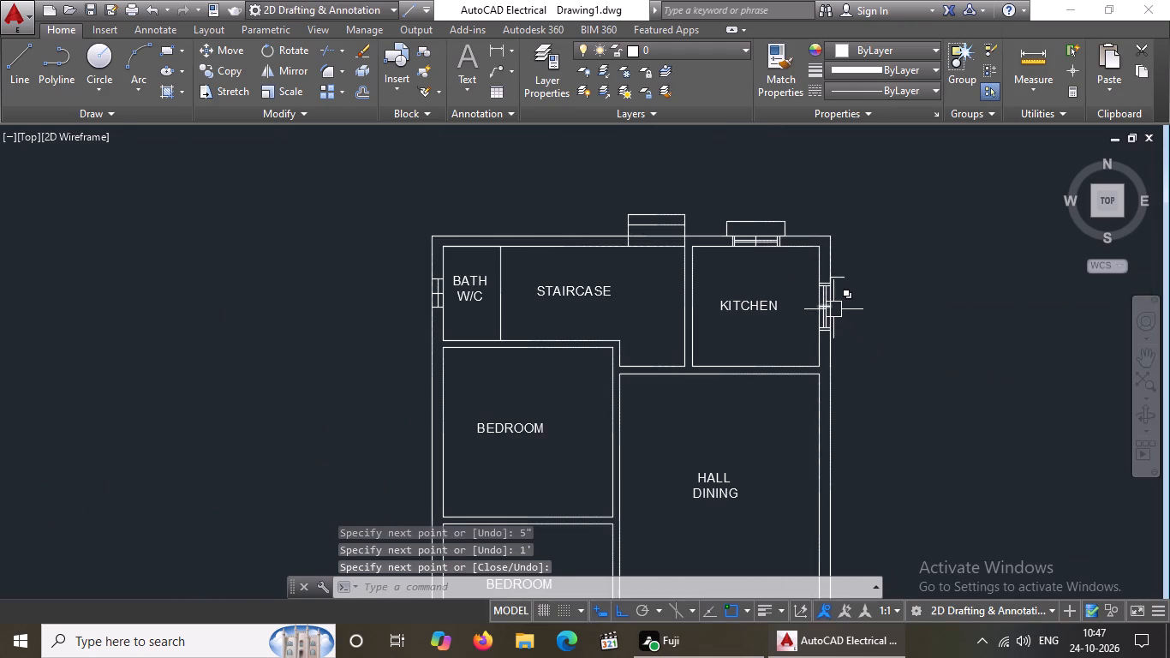
Load the ACAD_ISO02W100 ISO dash linetype, with the projection lines of the kitchen's north window selected.
{"action": "scroll", "coordinate": [833, 309], "scroll_direction": "up", "scroll_amount": 3}
{"action": "scroll", "coordinate": [797, 368], "scroll_direction": "down", "scroll_amount": 4}
{"action": "middle_click_drag", "start_coordinate": [748, 301], "coordinate": [766, 391]}
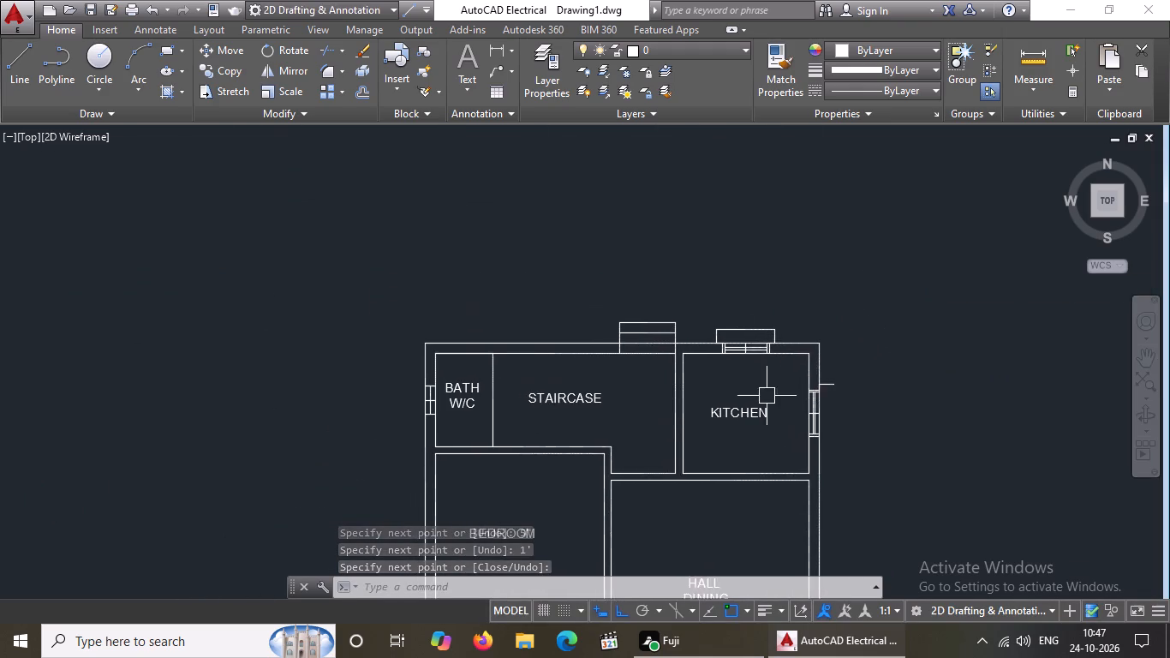
{"action": "scroll", "coordinate": [746, 341], "scroll_direction": "up", "scroll_amount": 3}
{"action": "left_click_drag", "start_coordinate": [505, 236], "coordinate": [599, 251]}
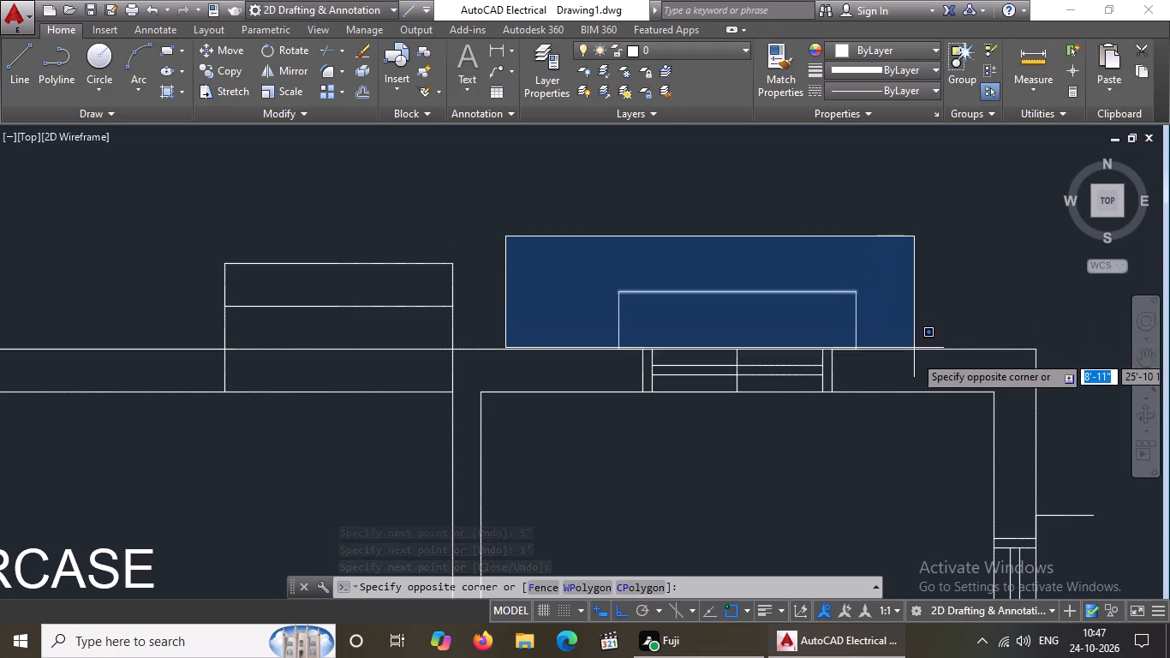
{"action": "left_click", "coordinate": [915, 357]}
{"action": "left_click", "coordinate": [894, 92]}
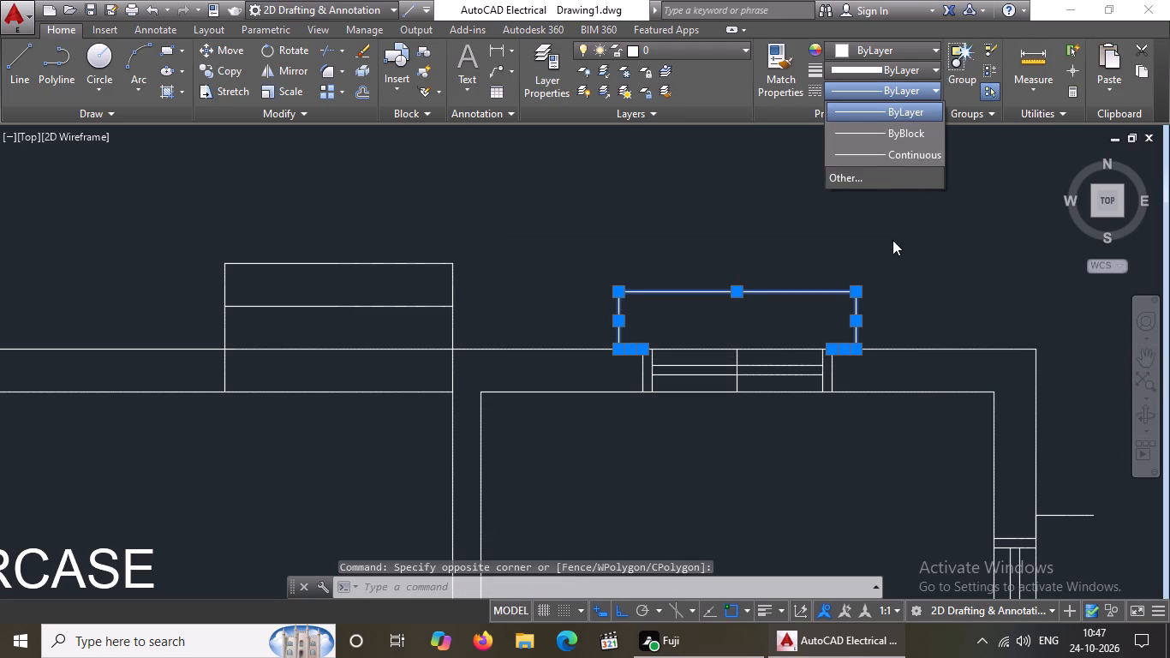
{"action": "left_click_drag", "start_coordinate": [860, 165], "coordinate": [860, 181]}
{"action": "left_click_drag", "start_coordinate": [857, 182], "coordinate": [875, 211]}
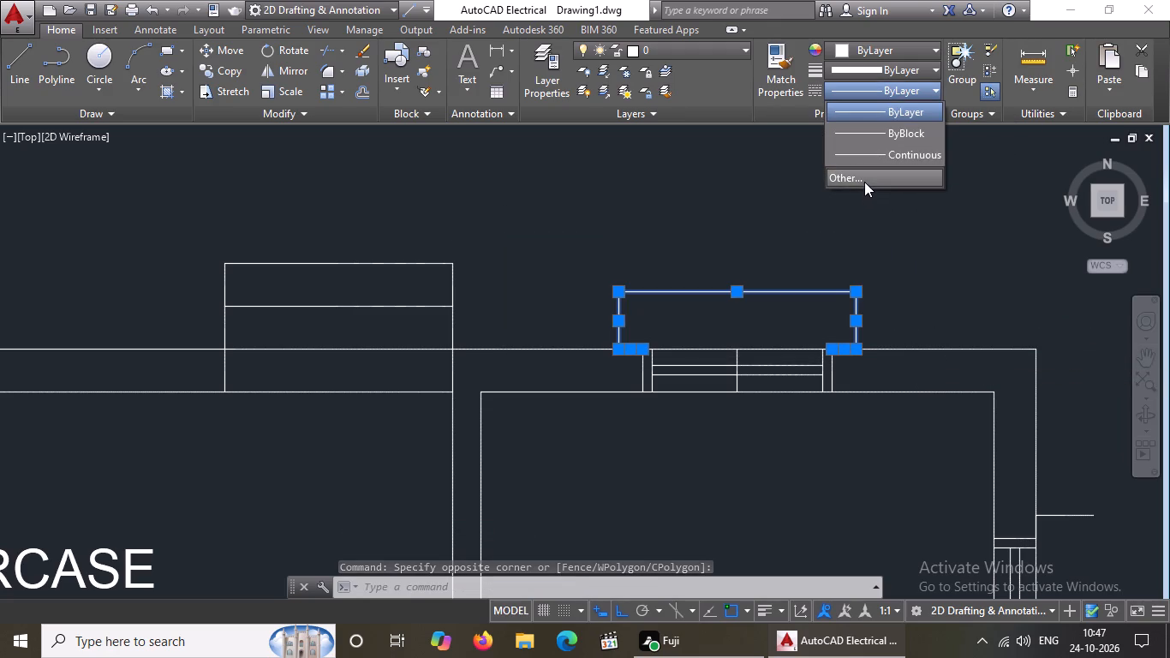
{"action": "left_click", "coordinate": [864, 181]}
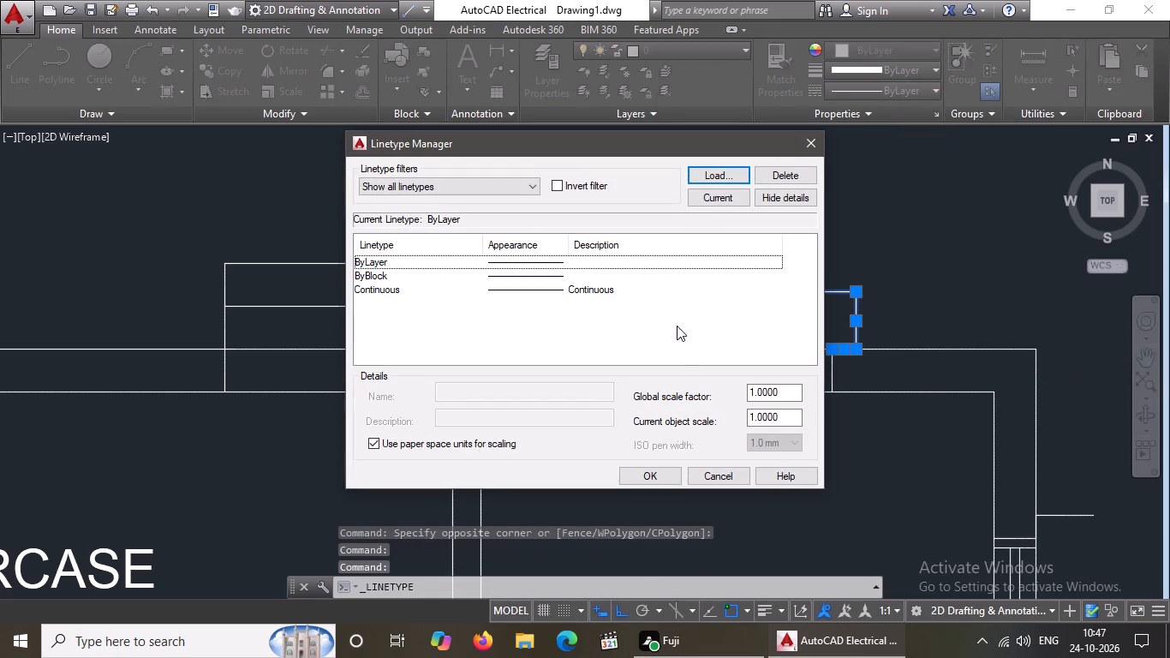
{"action": "left_click", "coordinate": [724, 174]}
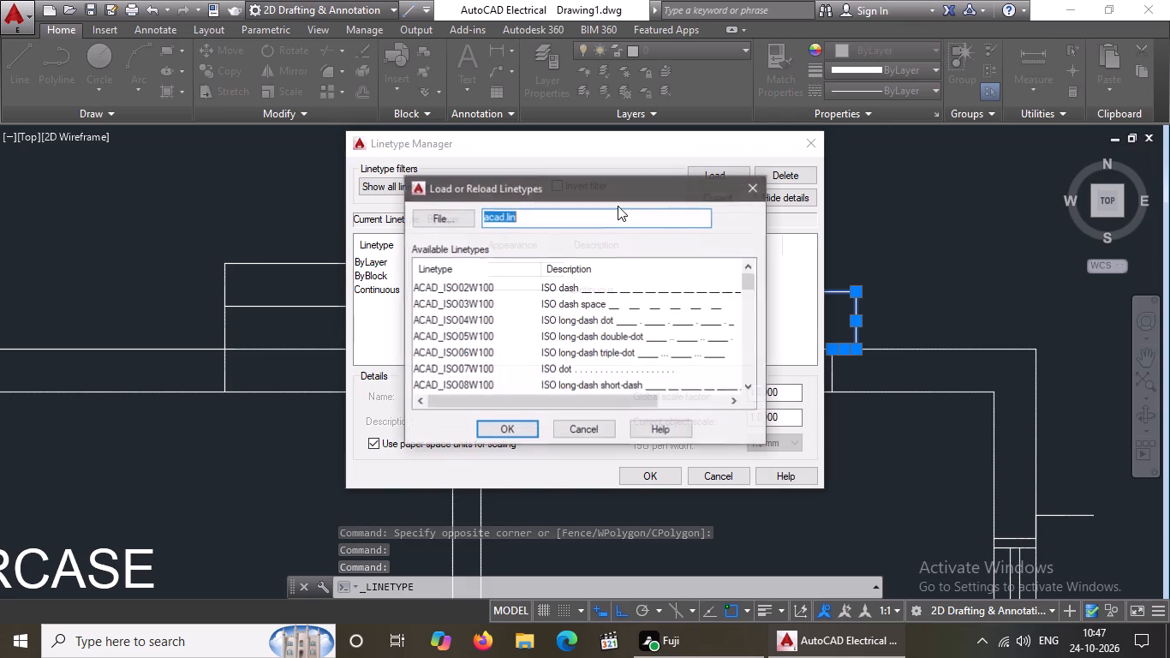
{"action": "left_click", "coordinate": [574, 285]}
{"action": "left_click", "coordinate": [514, 426]}
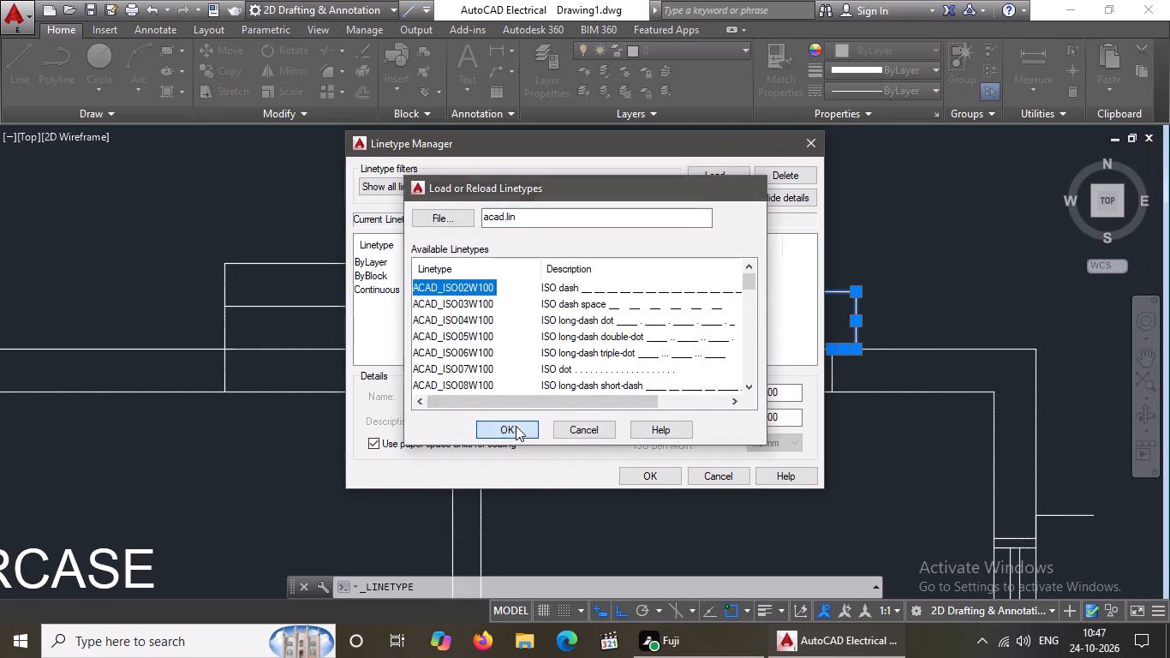
{"action": "left_click", "coordinate": [644, 470]}
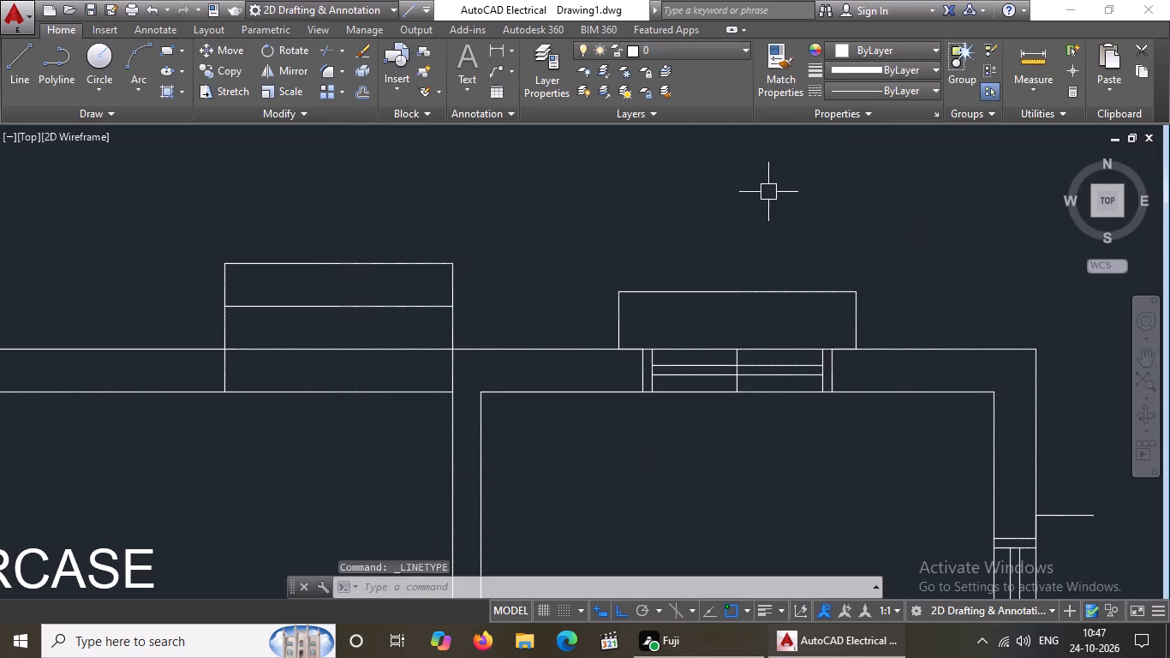
Assign the ACAD_ISO02W100 linetype to the projection lines outside the kitchen's north window.
{"action": "left_click_drag", "start_coordinate": [585, 248], "coordinate": [628, 270]}
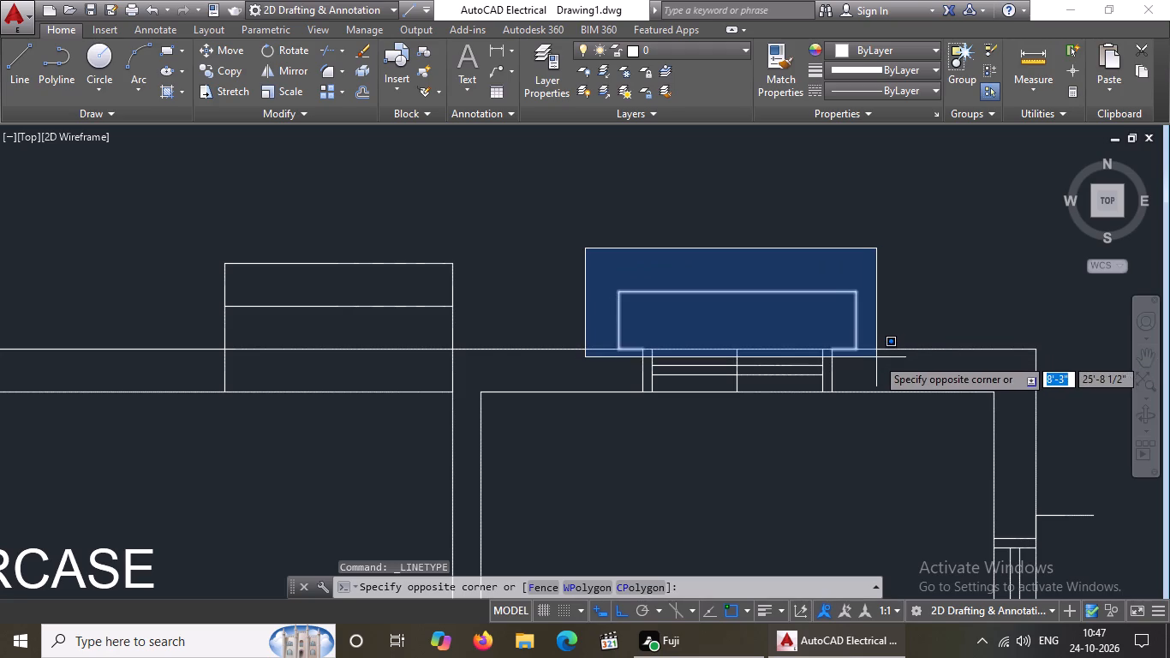
{"action": "left_click", "coordinate": [876, 357]}
{"action": "left_click_drag", "start_coordinate": [868, 86], "coordinate": [872, 93]}
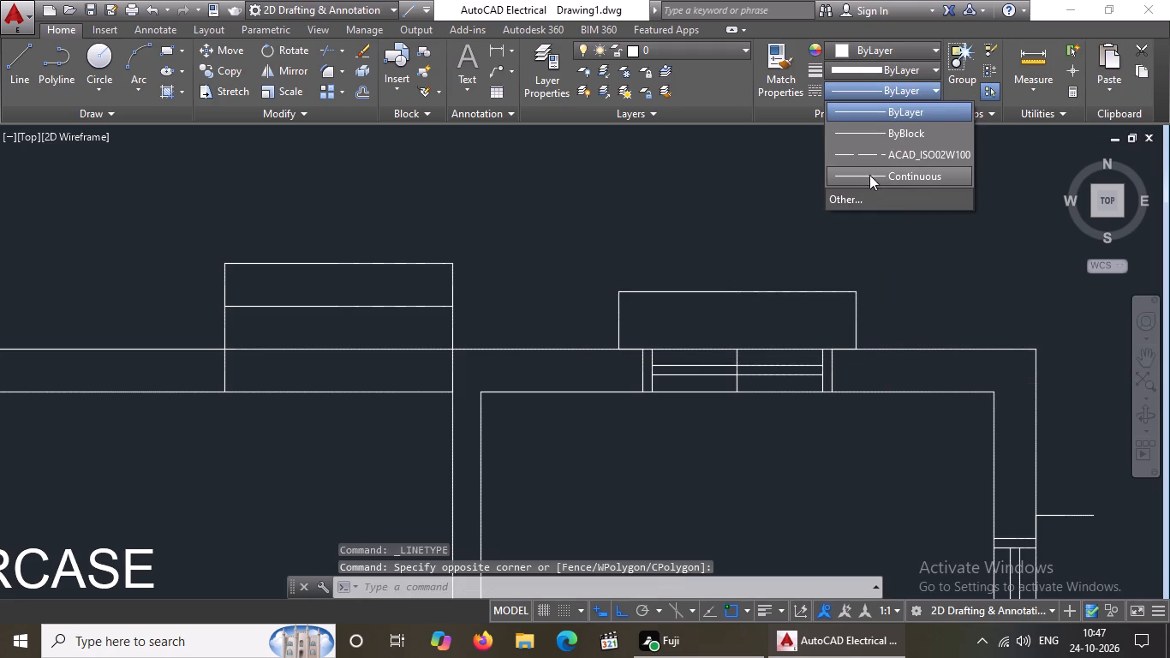
{"action": "left_click", "coordinate": [867, 158]}
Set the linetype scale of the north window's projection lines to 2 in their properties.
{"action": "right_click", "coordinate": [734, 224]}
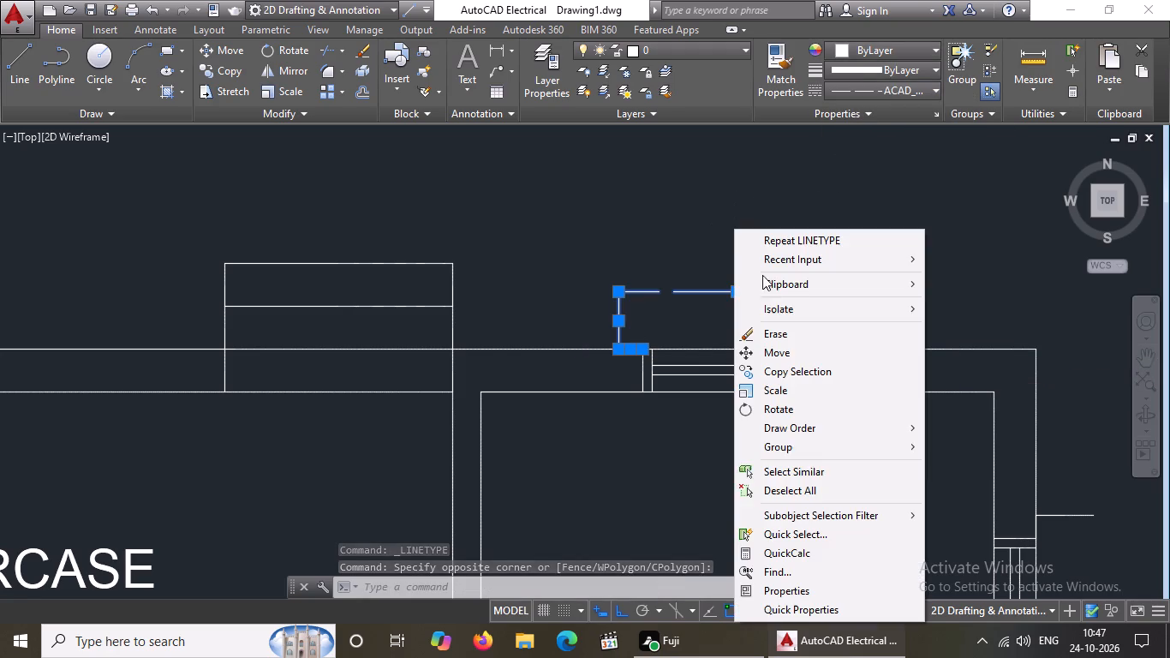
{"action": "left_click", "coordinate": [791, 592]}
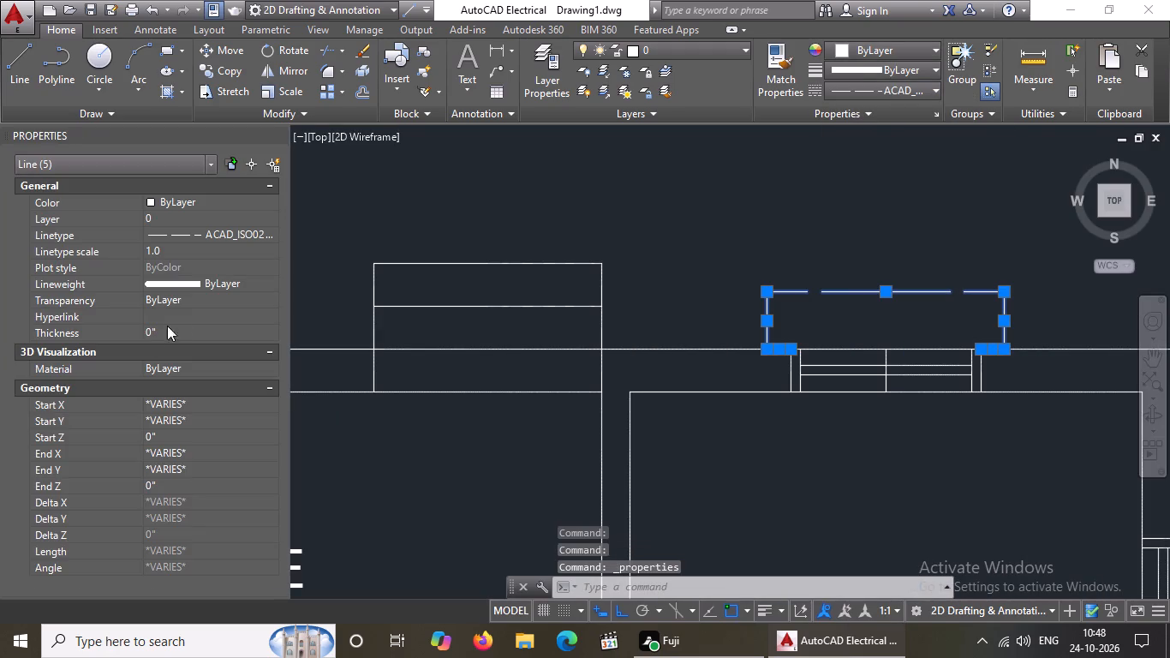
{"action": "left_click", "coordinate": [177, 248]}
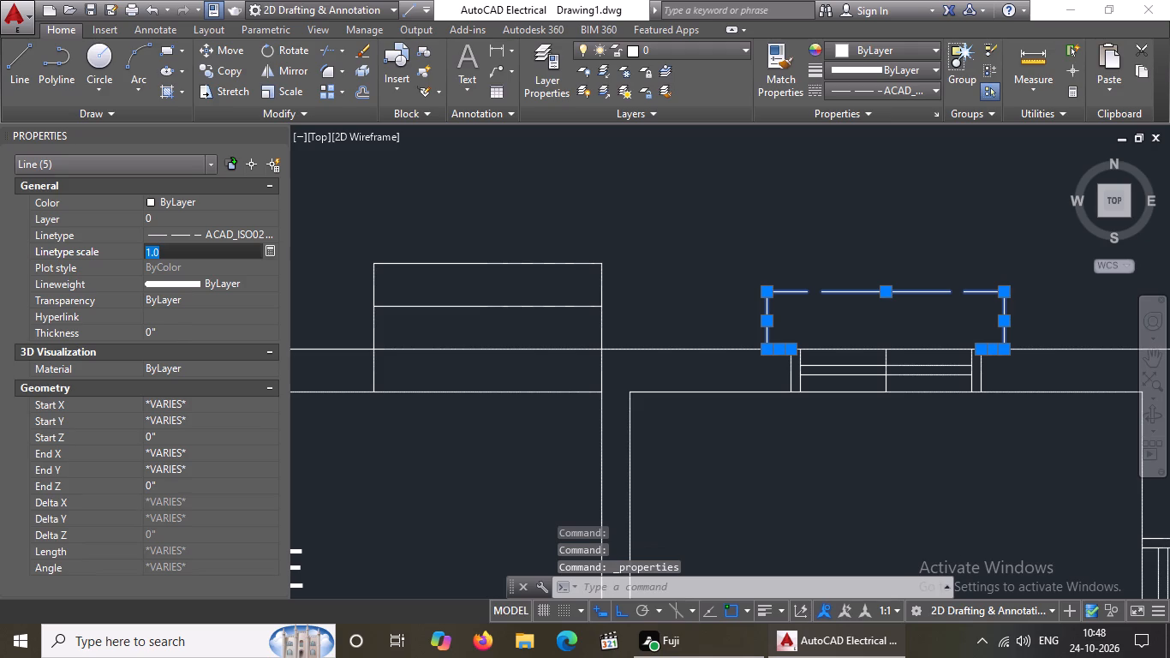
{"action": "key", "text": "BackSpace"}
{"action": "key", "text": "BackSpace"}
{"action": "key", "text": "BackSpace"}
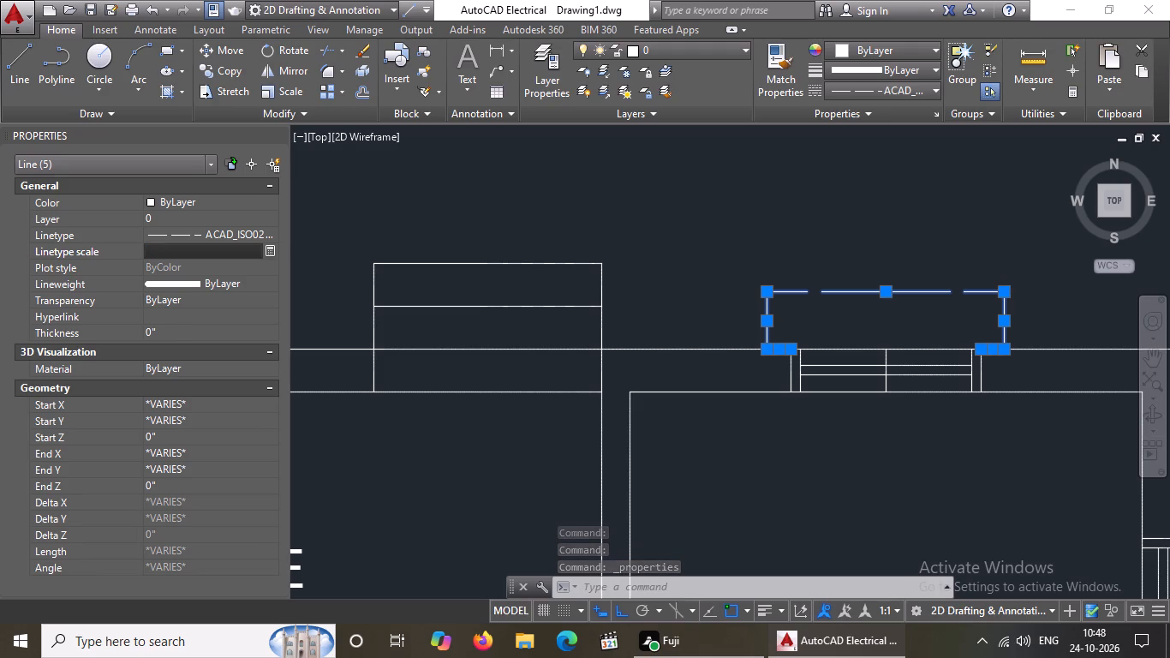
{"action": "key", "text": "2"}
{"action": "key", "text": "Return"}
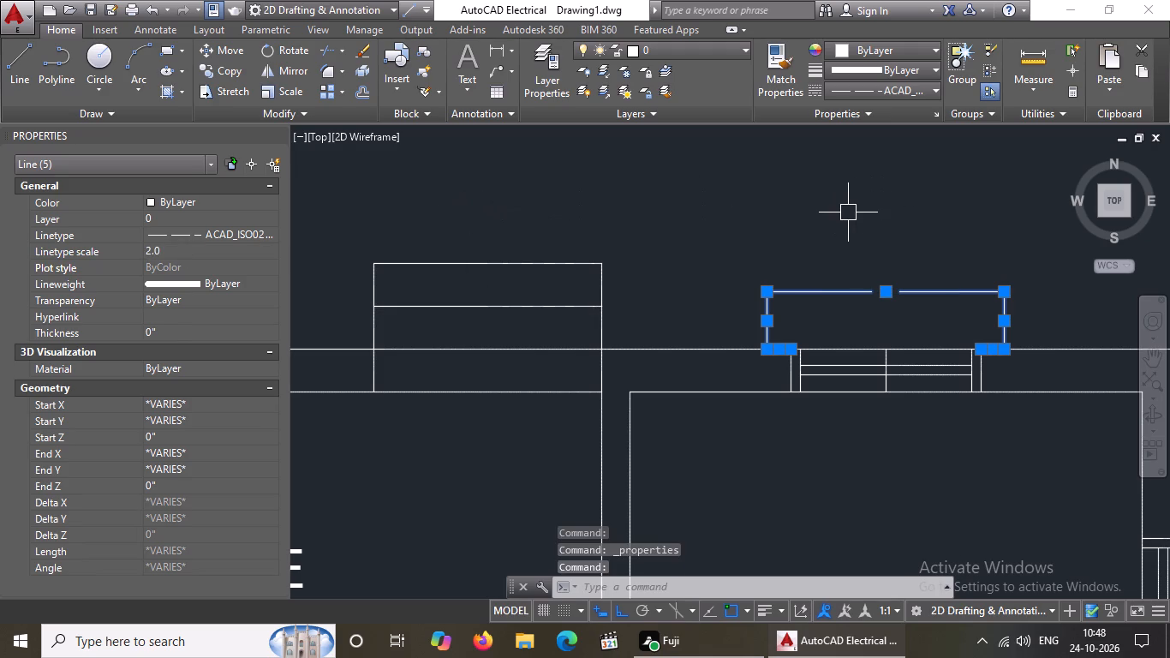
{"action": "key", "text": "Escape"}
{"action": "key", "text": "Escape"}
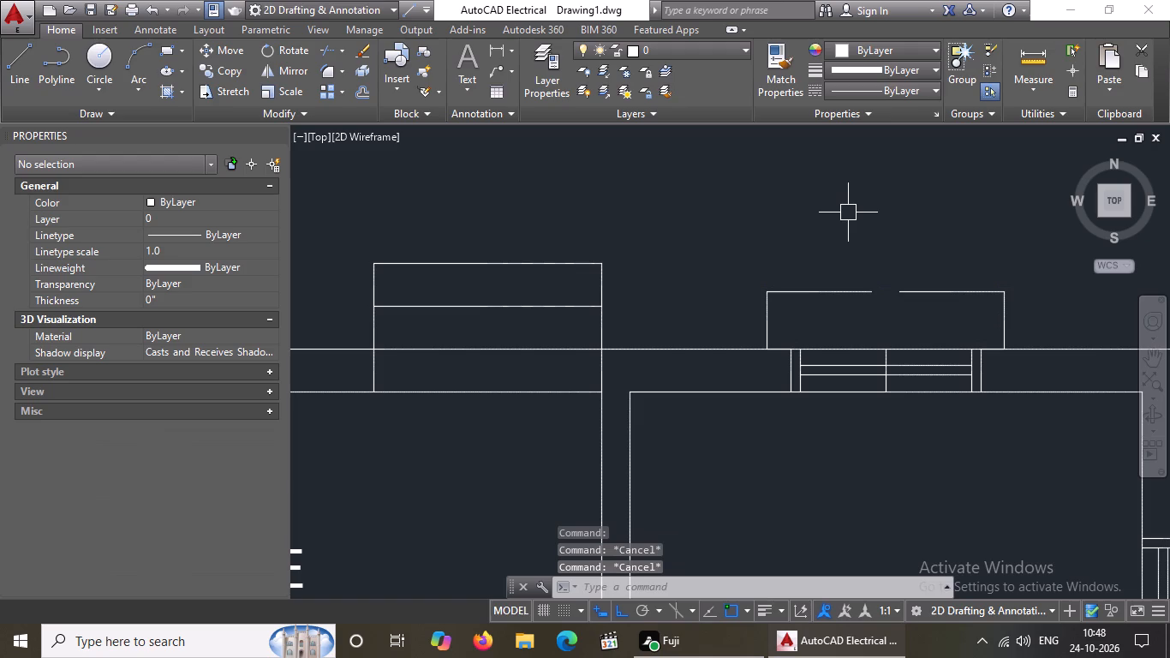
Set the linetype scale of the projection lines outside the kitchen's north window to 0.5.
{"action": "left_click_drag", "start_coordinate": [661, 222], "coordinate": [678, 230]}
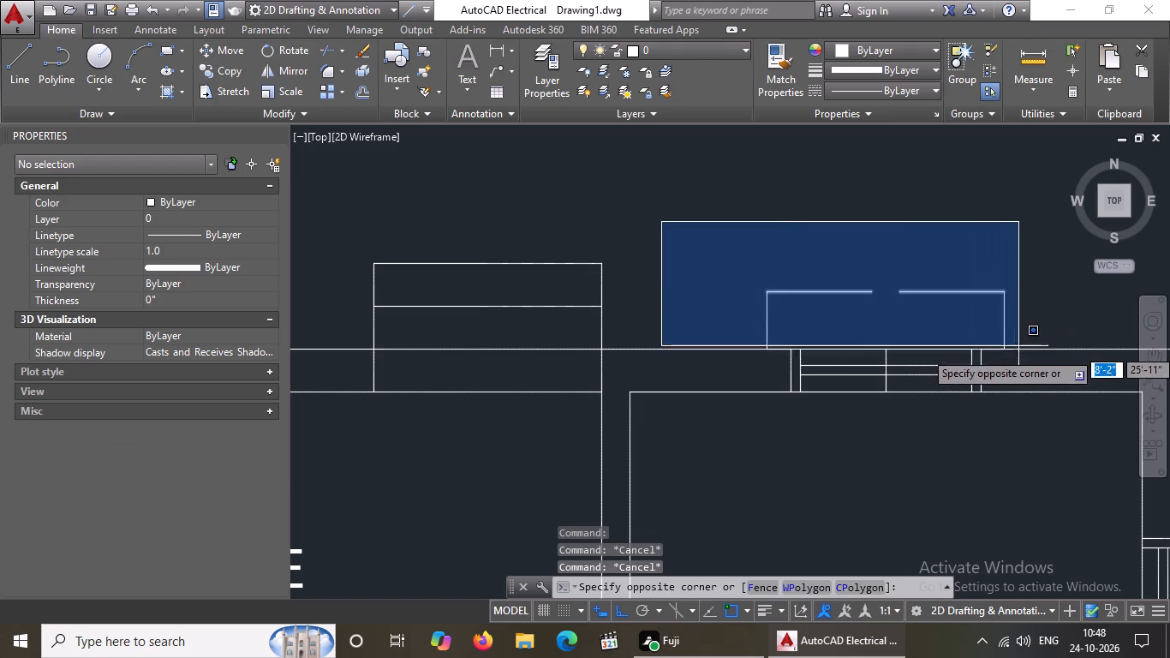
{"action": "left_click", "coordinate": [1038, 358]}
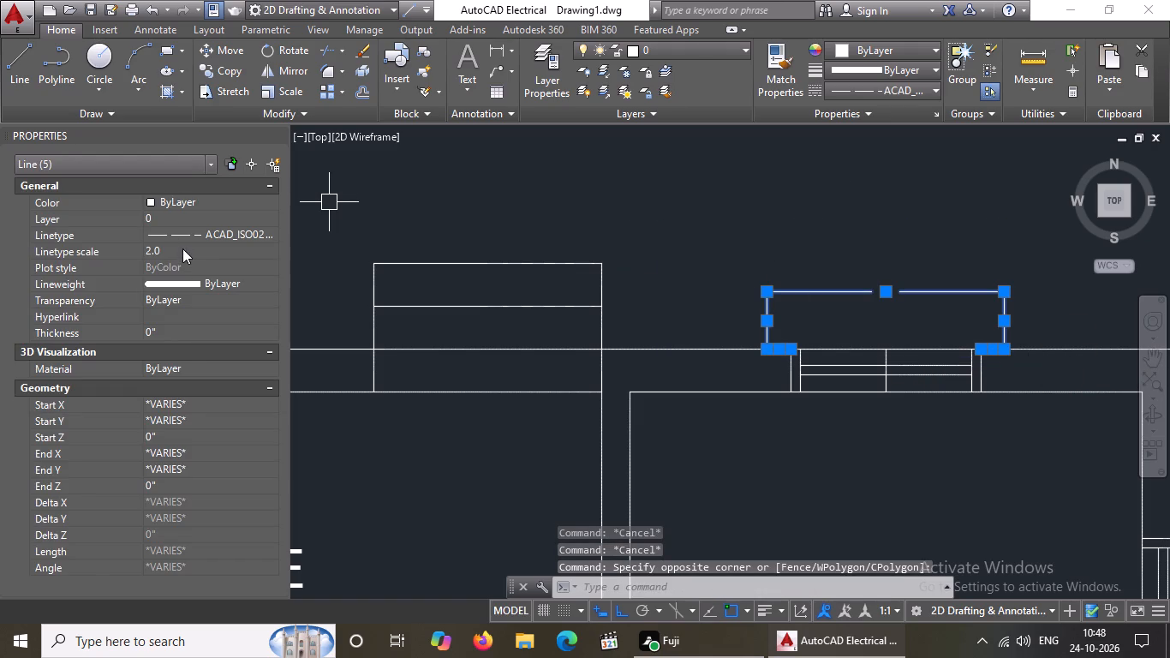
{"action": "left_click", "coordinate": [182, 248]}
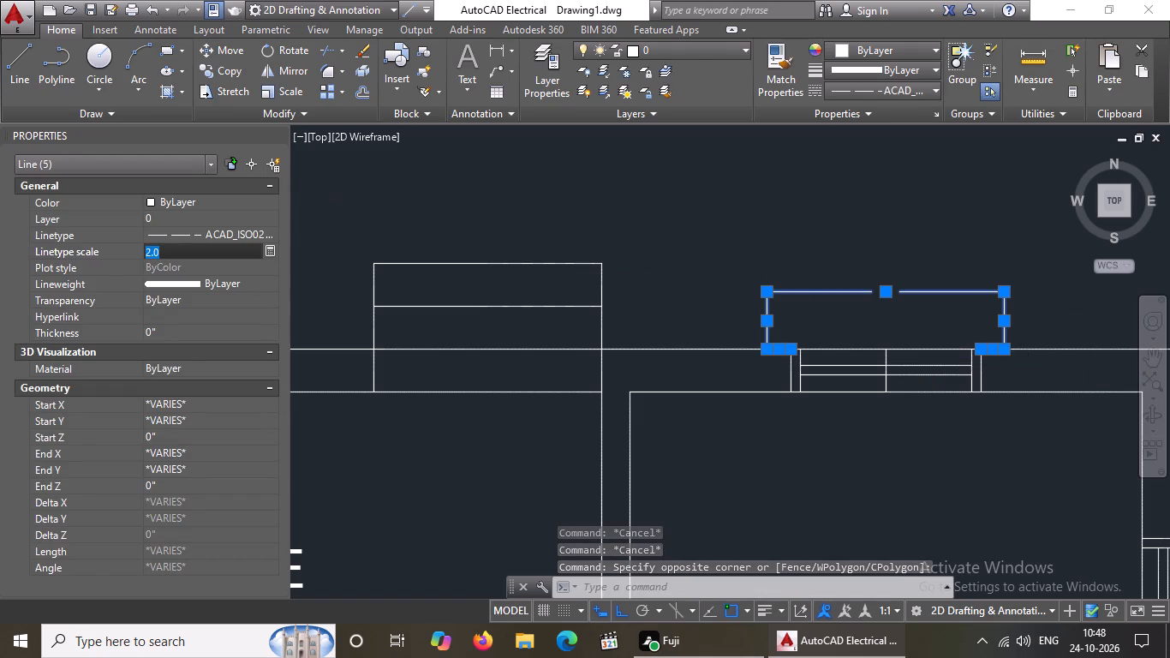
{"action": "key", "text": "BackSpace"}
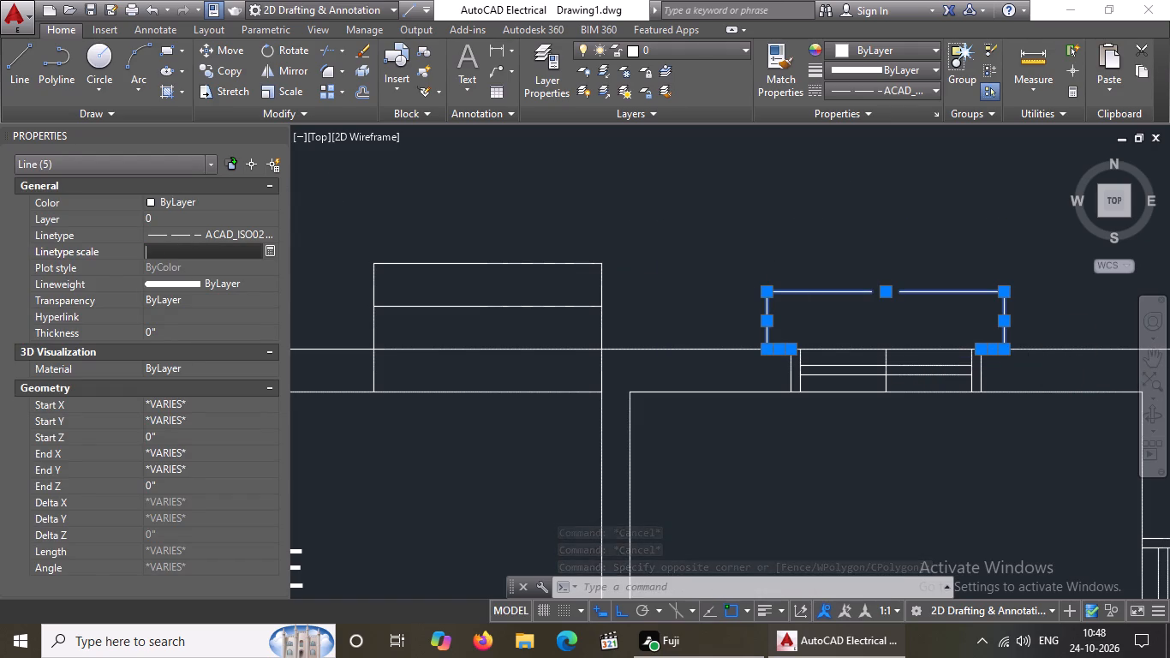
{"action": "key", "text": "BackSpace"}
{"action": "type", "text": "0.5"}
{"action": "key", "text": "Return"}
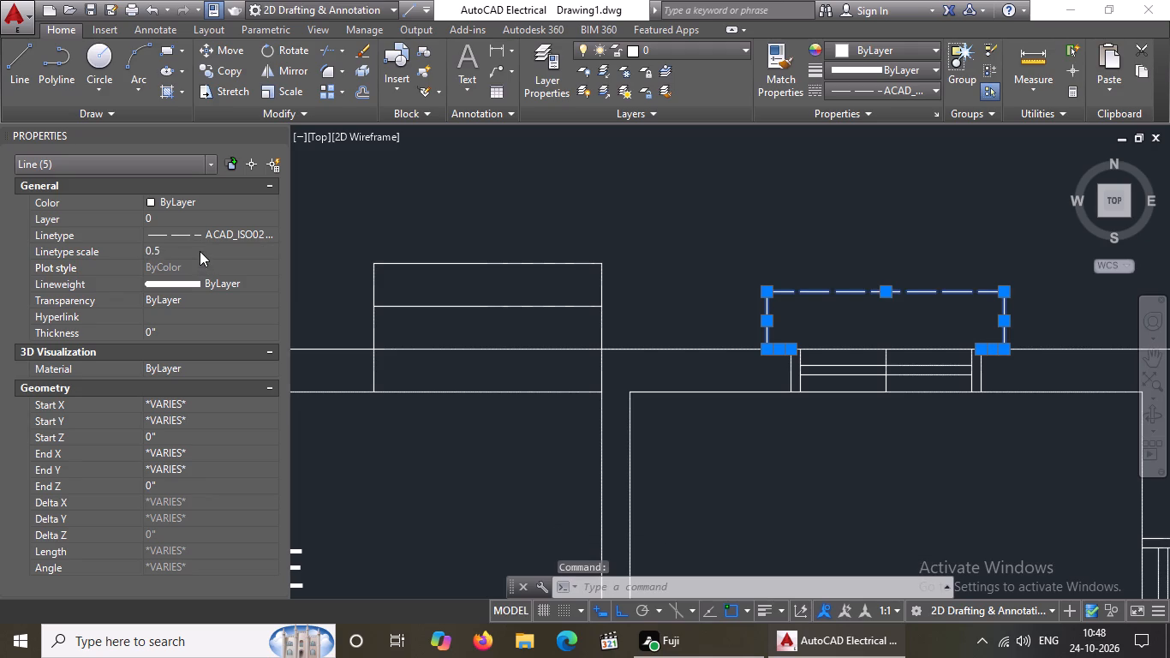
Set the linetype scale of the projection lines outside the kitchen's north window to 1.5.
{"action": "left_click", "coordinate": [200, 251]}
{"action": "key", "text": "BackSpace"}
{"action": "key", "text": "BackSpace"}
{"action": "key", "text": "BackSpace"}
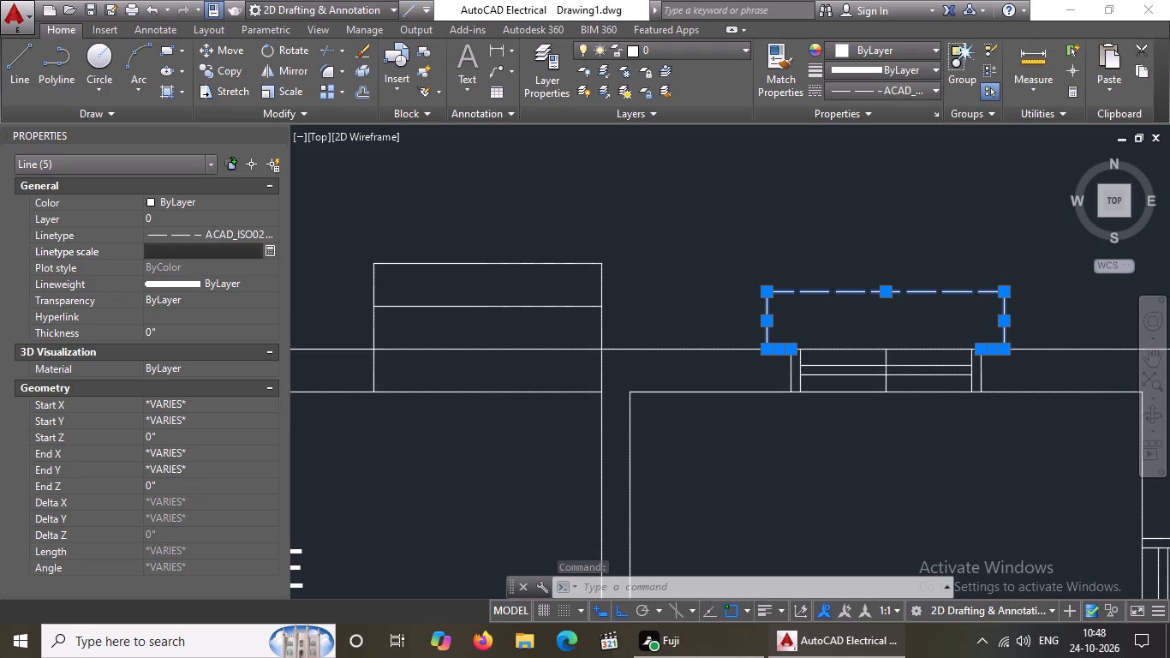
{"action": "type", "text": "1.5"}
{"action": "key", "text": "Return"}
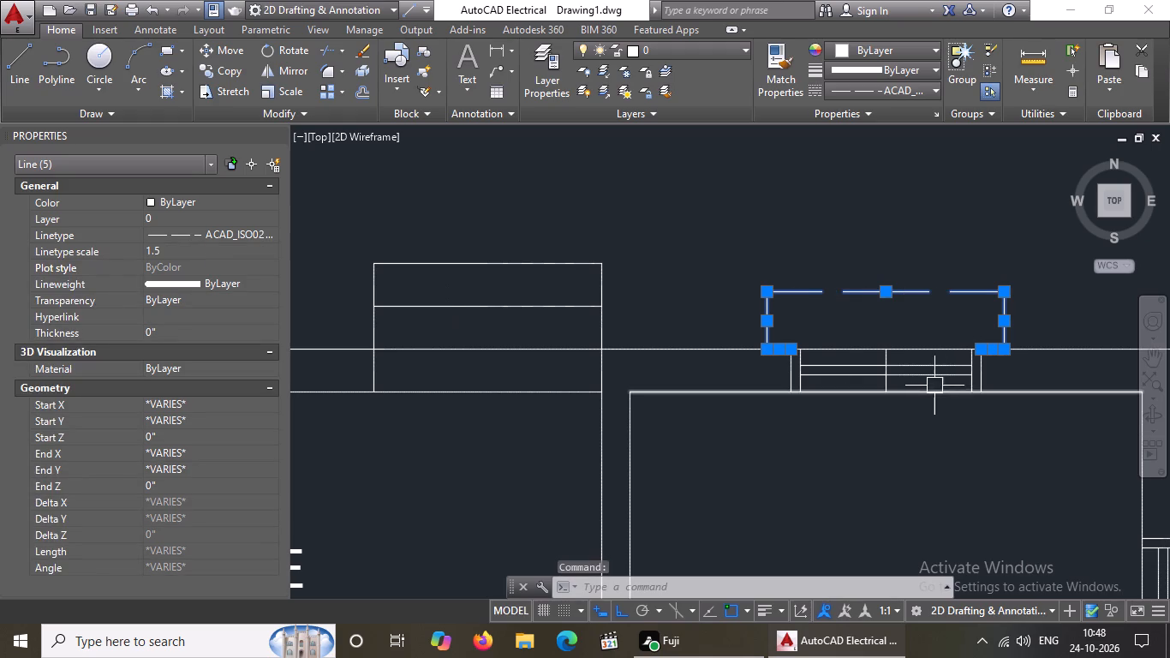
{"action": "key", "text": "Escape"}
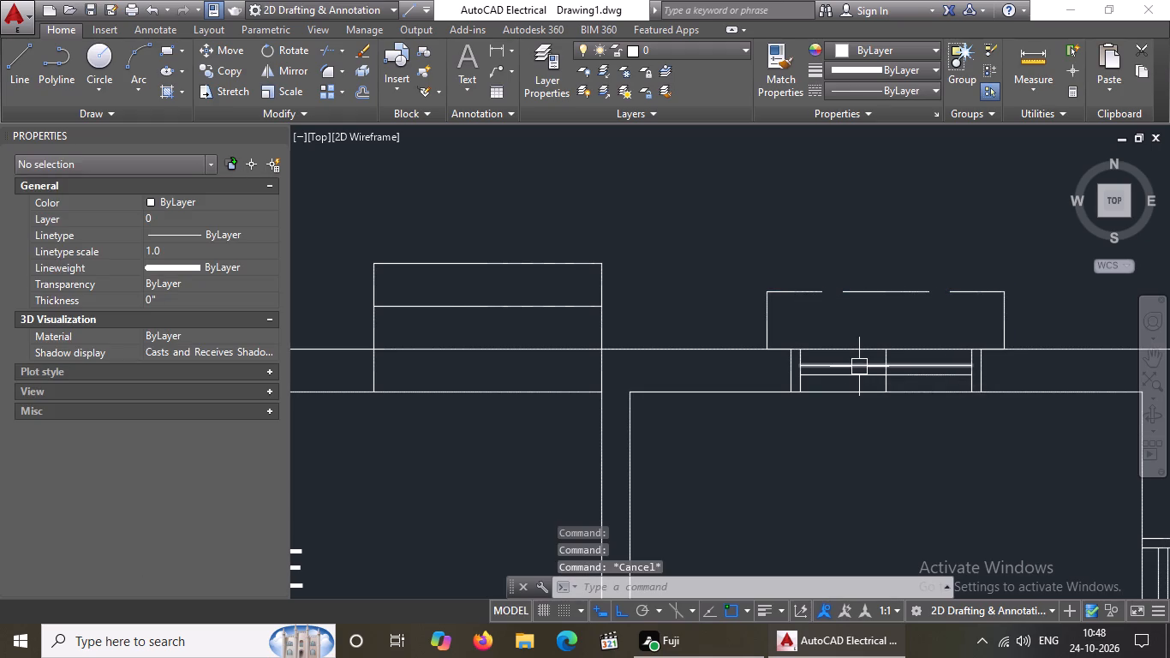
Draw the kitchen east window's projection from its outer south corner: 5" south, 1' outward, and north to the existing projection line's end.
{"action": "scroll", "coordinate": [837, 325], "scroll_direction": "down", "scroll_amount": 2}
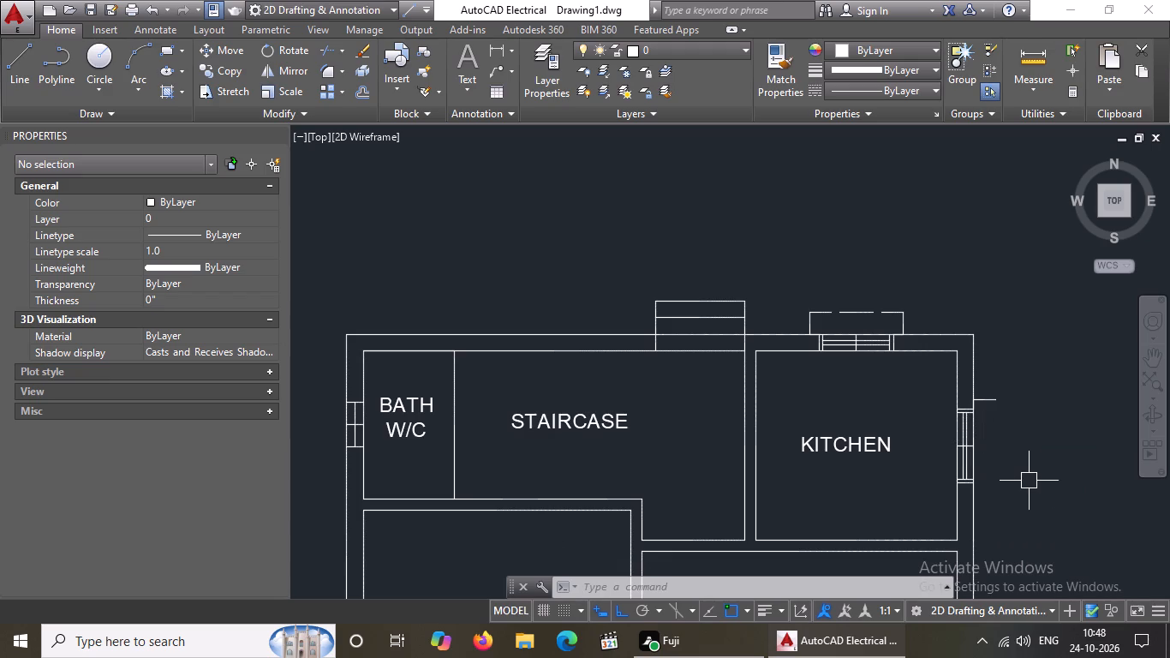
{"action": "scroll", "coordinate": [1023, 482], "scroll_direction": "up", "scroll_amount": 1}
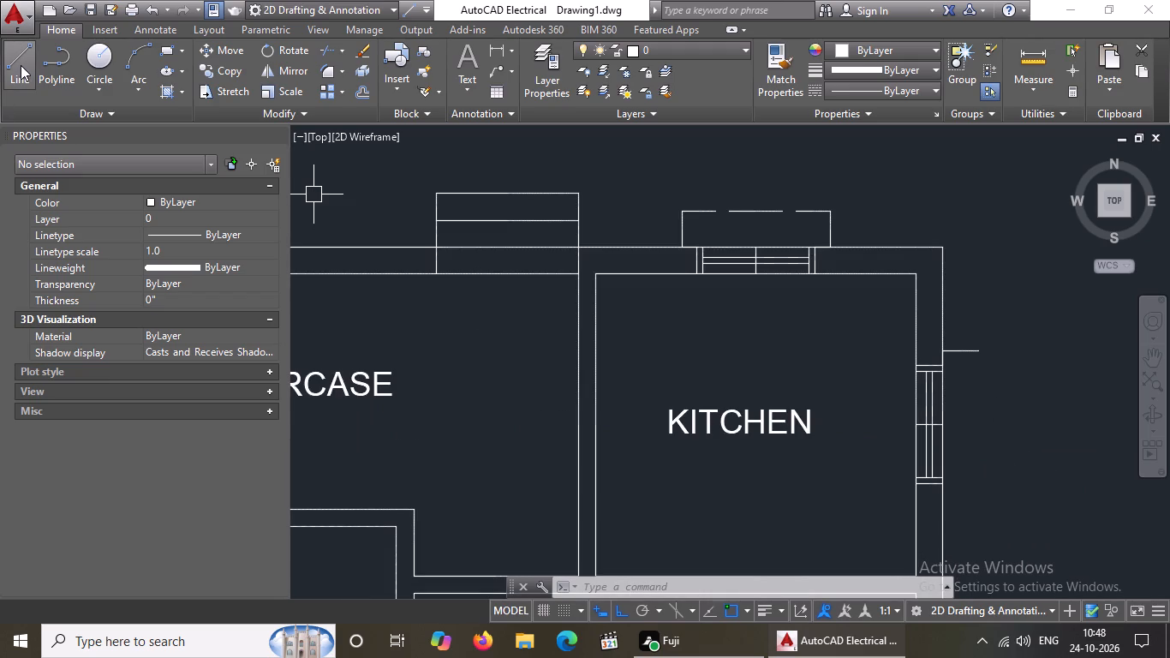
{"action": "left_click", "coordinate": [21, 64]}
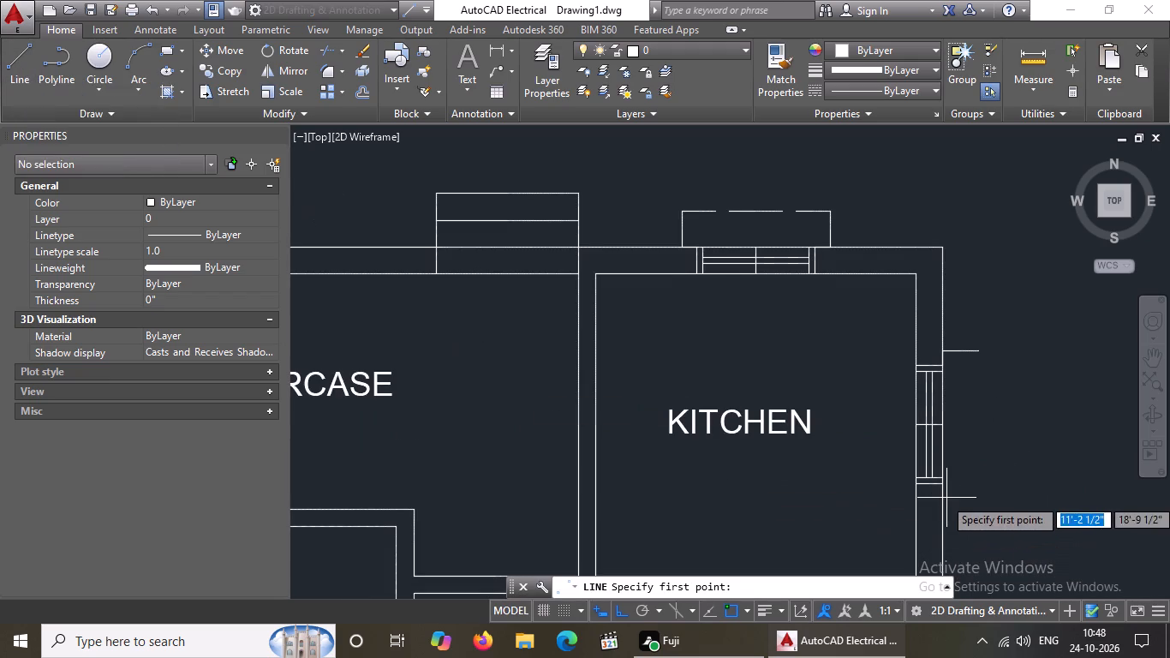
{"action": "middle_click_drag", "start_coordinate": [940, 488], "coordinate": [898, 390]}
{"action": "scroll", "coordinate": [911, 380], "scroll_direction": "up", "scroll_amount": 4}
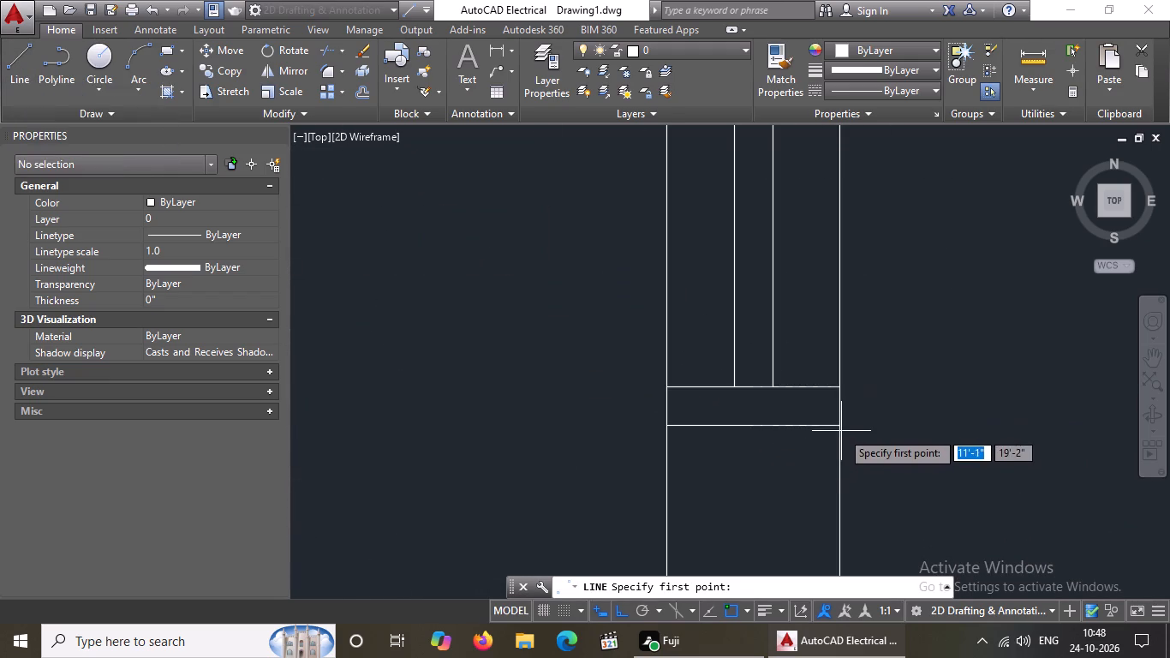
{"action": "left_click_drag", "start_coordinate": [839, 427], "coordinate": [839, 441]}
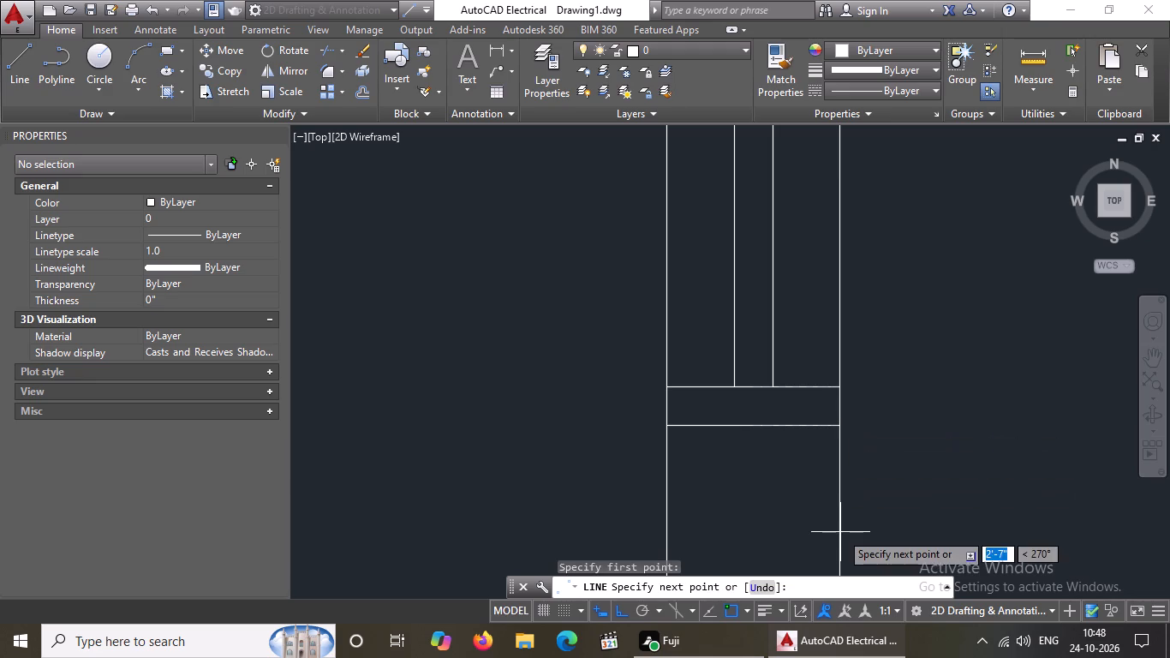
{"action": "type", "text": "5\""}
{"action": "key", "text": "Return"}
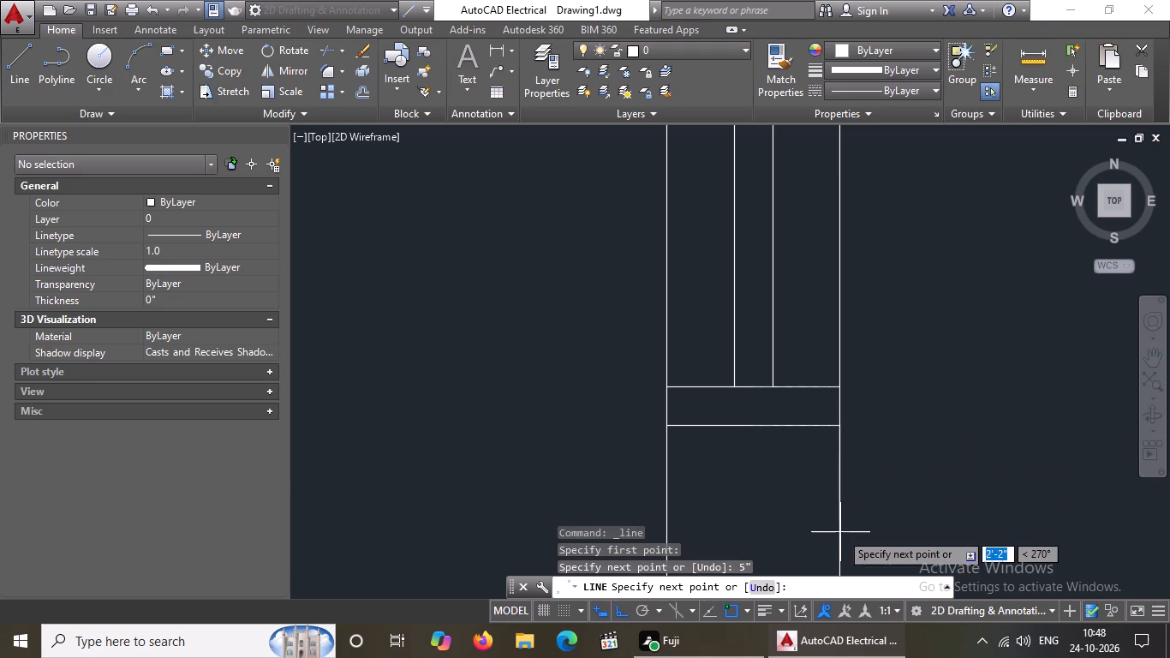
{"action": "scroll", "coordinate": [1093, 425], "scroll_direction": "down", "scroll_amount": 2}
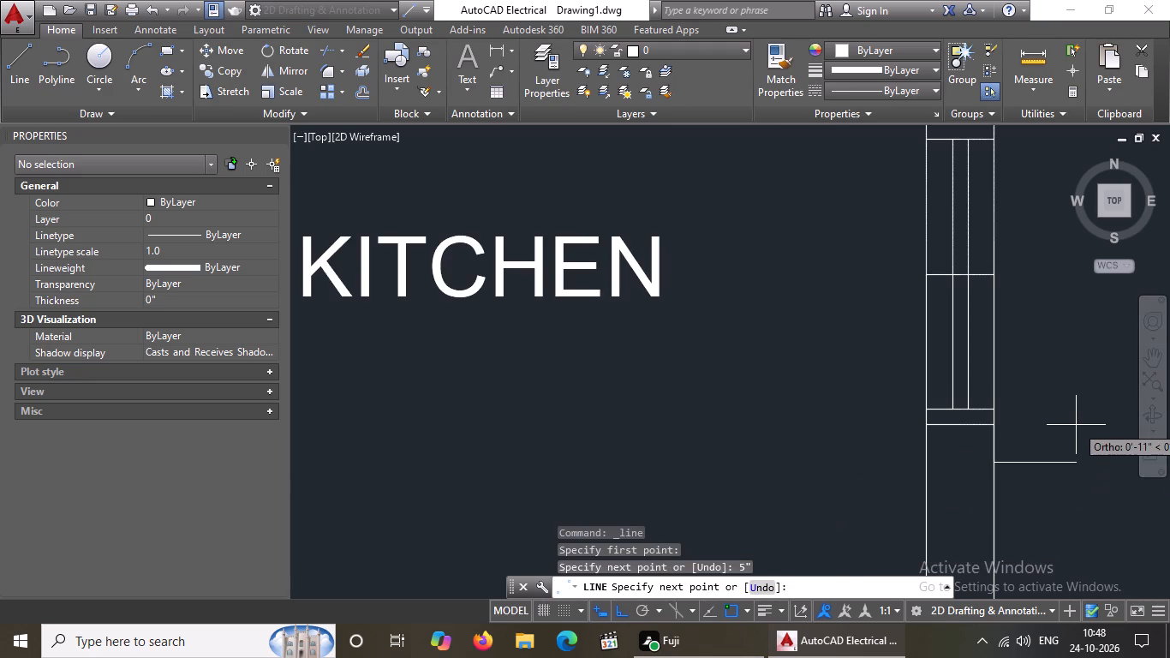
{"action": "type", "text": "1'"}
{"action": "key", "text": "Return"}
{"action": "scroll", "coordinate": [1057, 428], "scroll_direction": "down", "scroll_amount": 3}
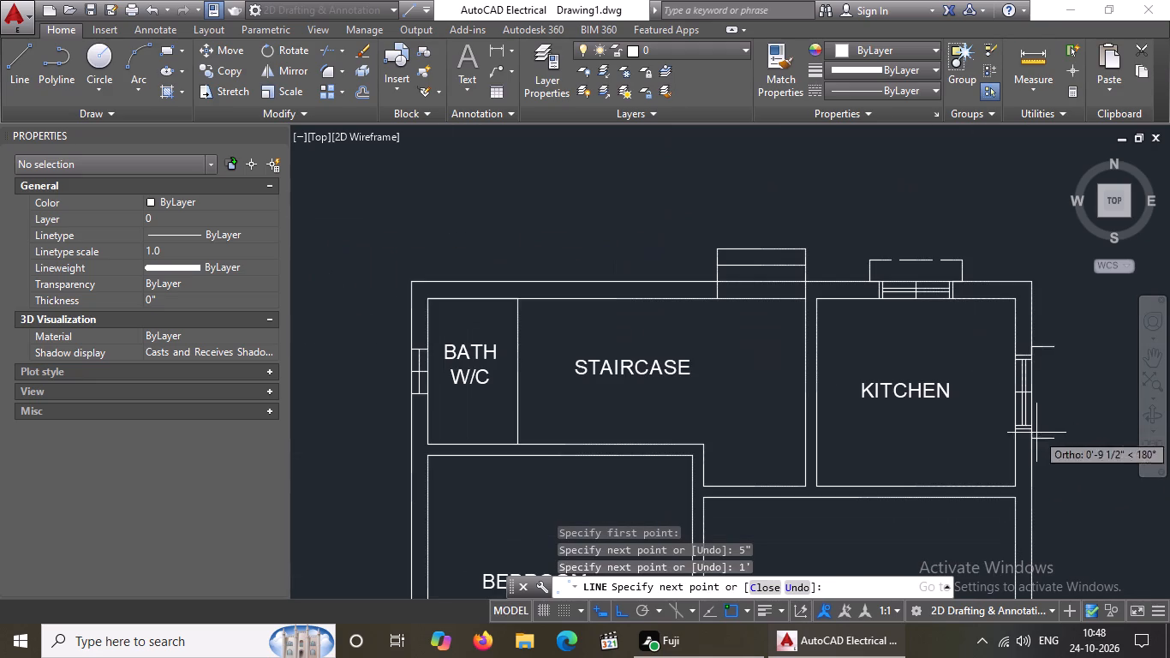
{"action": "scroll", "coordinate": [1054, 347], "scroll_direction": "up", "scroll_amount": 3}
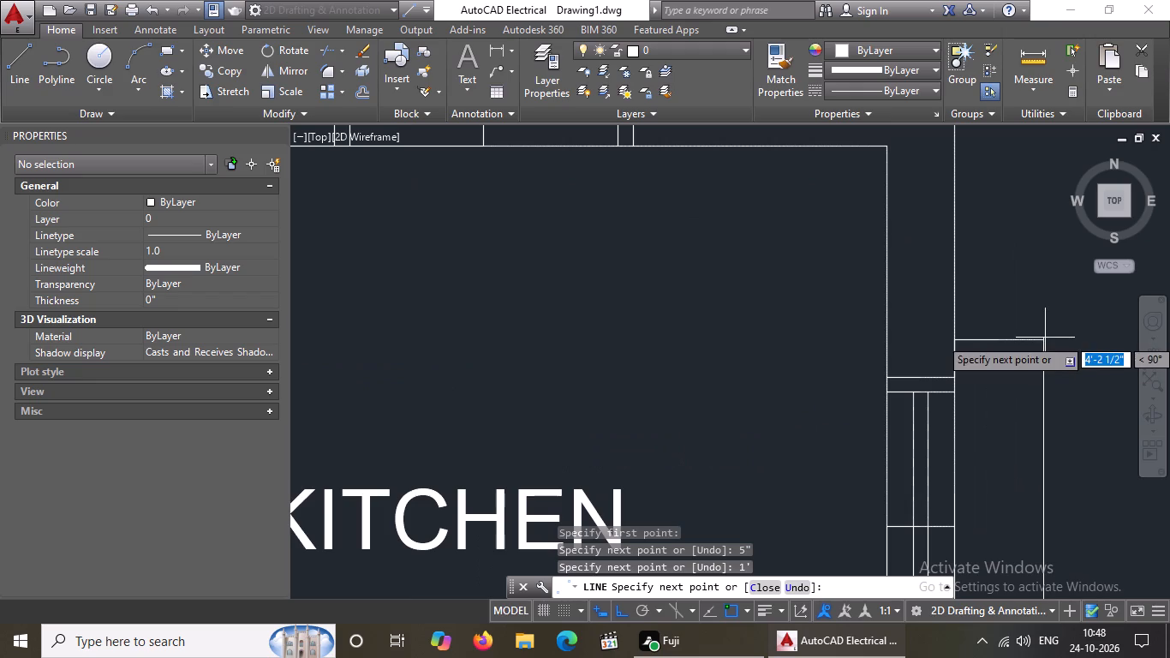
{"action": "left_click", "coordinate": [1042, 341]}
{"action": "scroll", "coordinate": [1042, 341], "scroll_direction": "down", "scroll_amount": 4}
{"action": "key", "text": "Escape"}
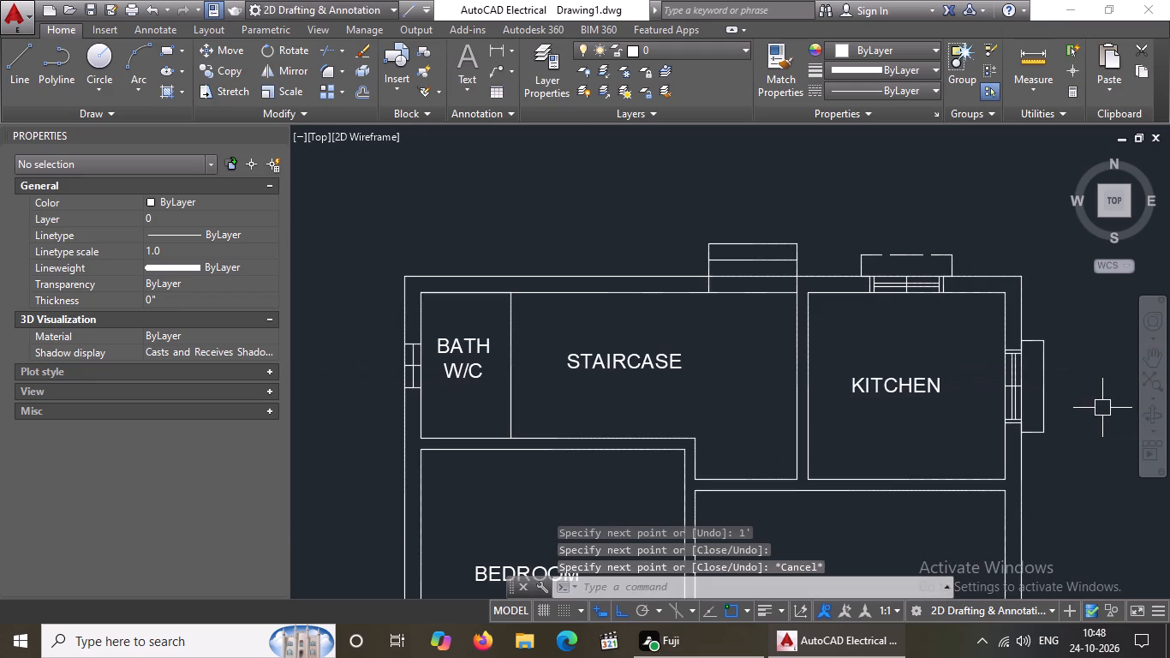
Assign the ACAD_ISO02W100 linetype to the projection lines outside the kitchen's east window.
{"action": "middle_click_drag", "start_coordinate": [1091, 403], "coordinate": [951, 377]}
{"action": "scroll", "coordinate": [926, 386], "scroll_direction": "up", "scroll_amount": 3}
{"action": "scroll", "coordinate": [851, 374], "scroll_direction": "down", "scroll_amount": 2}
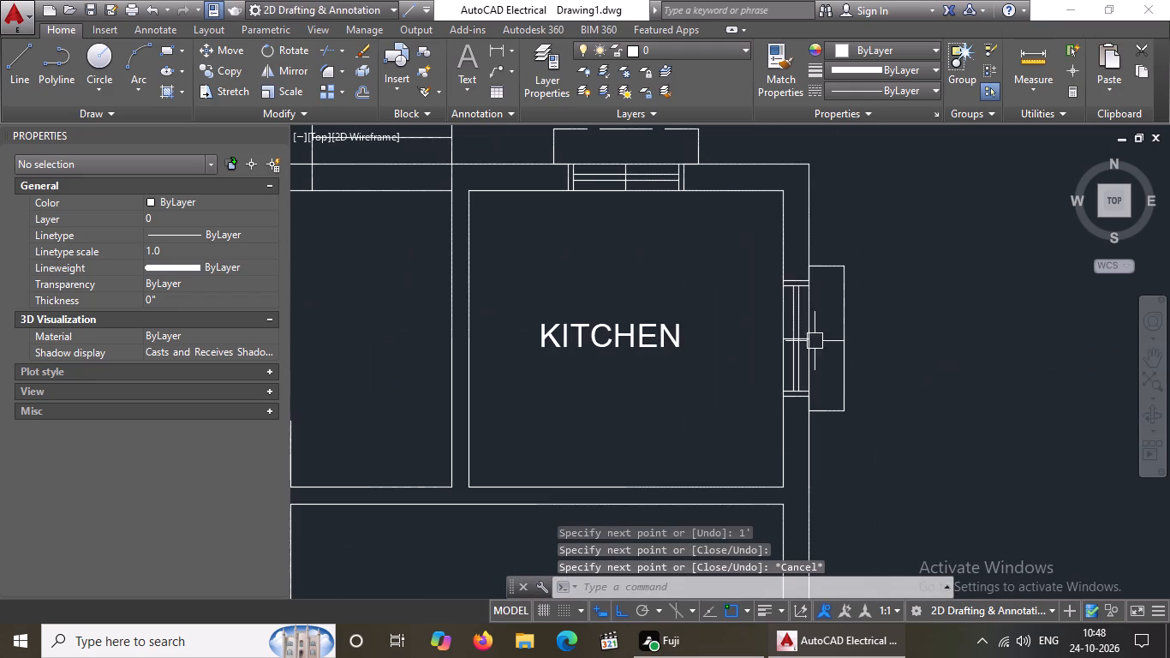
{"action": "left_click", "coordinate": [798, 244]}
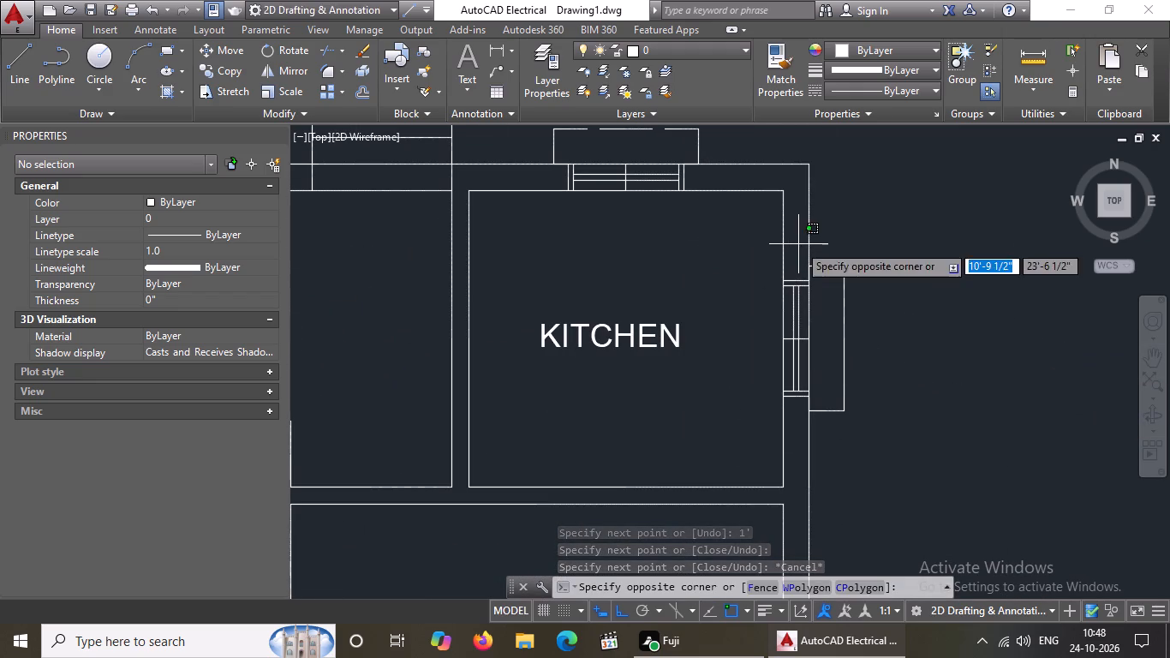
{"action": "key", "text": "Escape"}
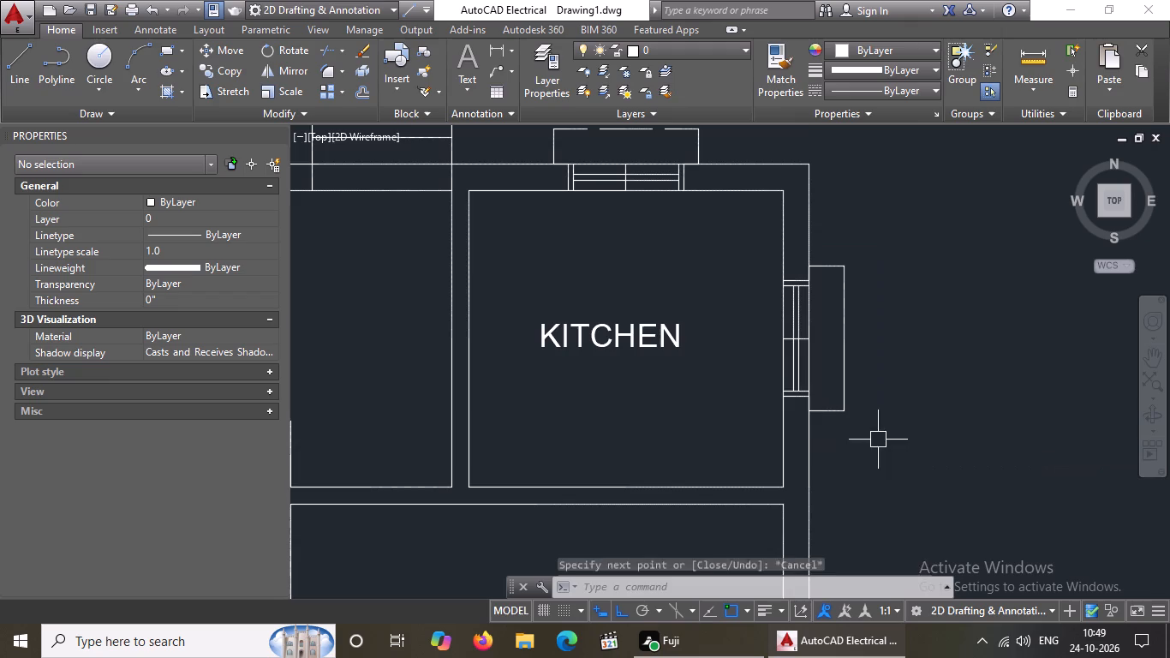
{"action": "scroll", "coordinate": [811, 261], "scroll_direction": "up", "scroll_amount": 2}
{"action": "left_click", "coordinate": [788, 248]}
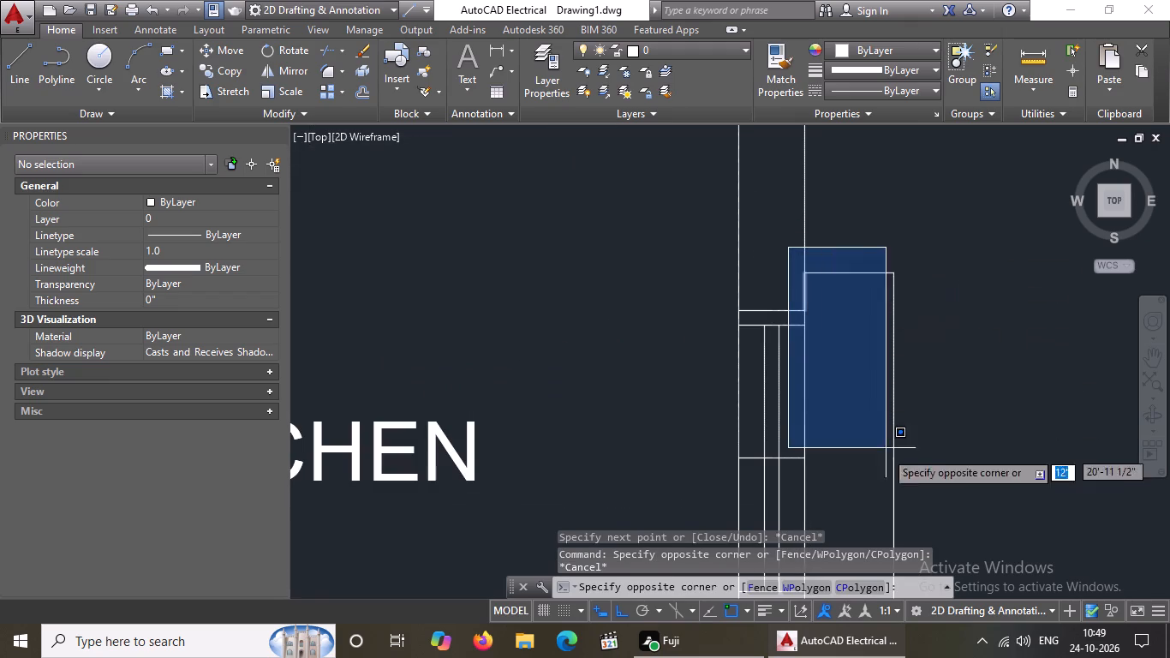
{"action": "scroll", "coordinate": [920, 440], "scroll_direction": "down", "scroll_amount": 5}
{"action": "left_click", "coordinate": [952, 514]}
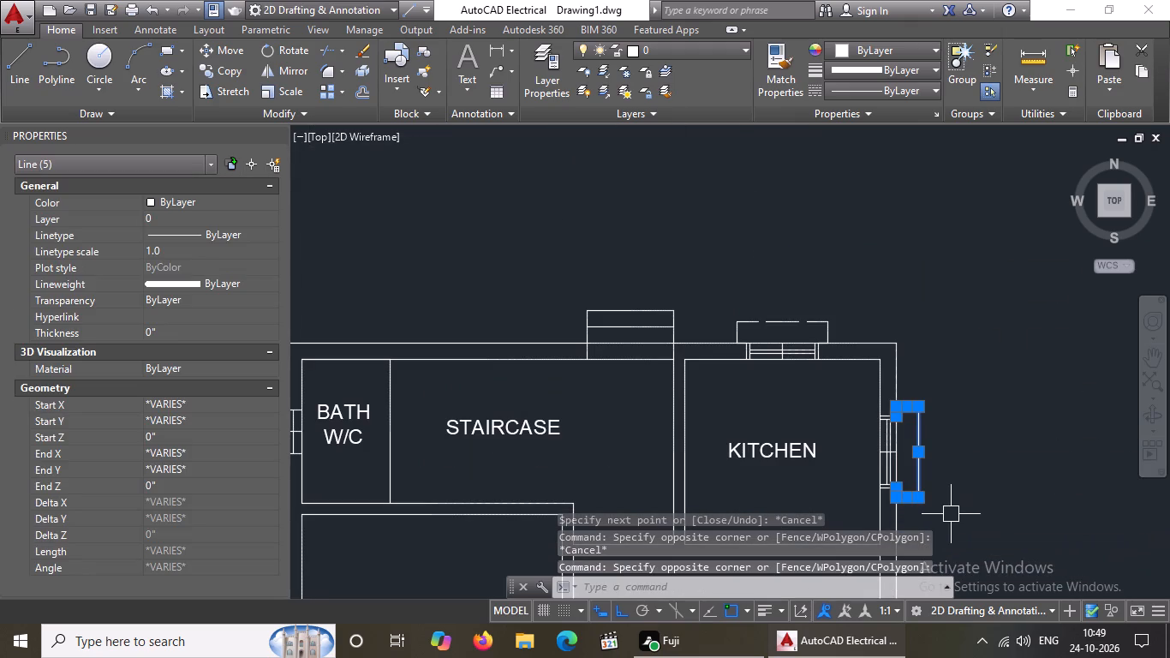
{"action": "left_click", "coordinate": [898, 85]}
{"action": "left_click", "coordinate": [877, 150]}
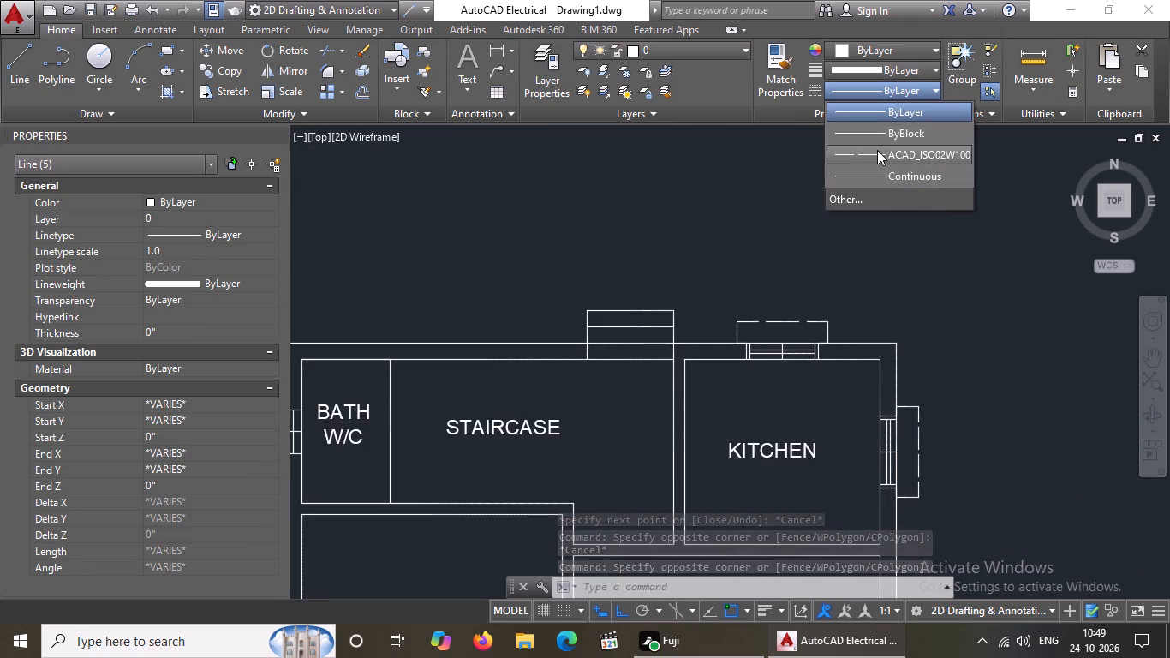
Set the linetype scale of the kitchen east window's projection lines to 1.5.
{"action": "left_click", "coordinate": [171, 249]}
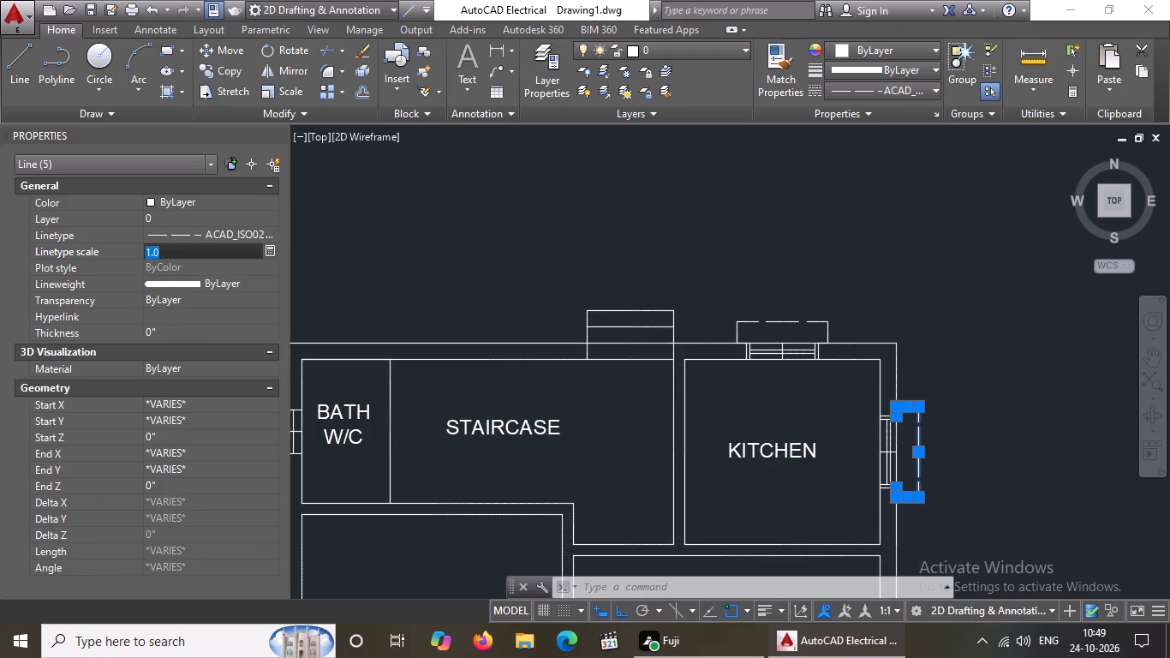
{"action": "key", "text": "BackSpace"}
{"action": "key", "text": "BackSpace"}
{"action": "key", "text": "BackSpace"}
{"action": "key", "text": "BackSpace"}
{"action": "key", "text": "BackSpace"}
{"action": "type", "text": "1.5"}
{"action": "key", "text": "Return"}
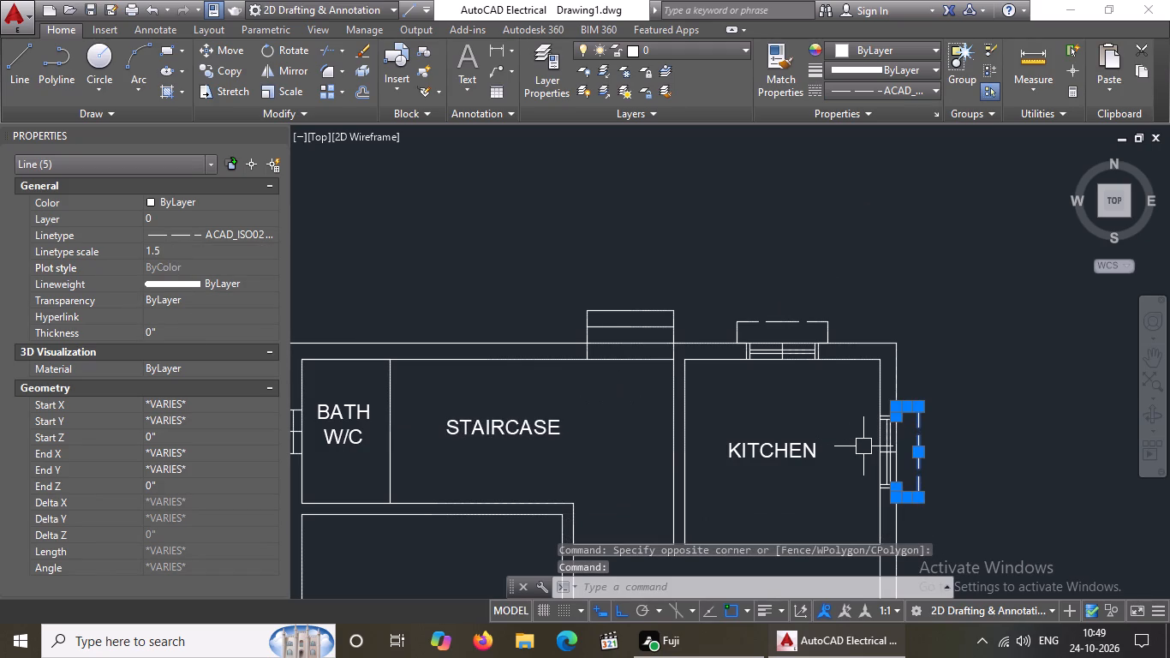
{"action": "scroll", "coordinate": [863, 442], "scroll_direction": "down", "scroll_amount": 3}
{"action": "scroll", "coordinate": [678, 443], "scroll_direction": "down", "scroll_amount": 2}
{"action": "key", "text": "Escape"}
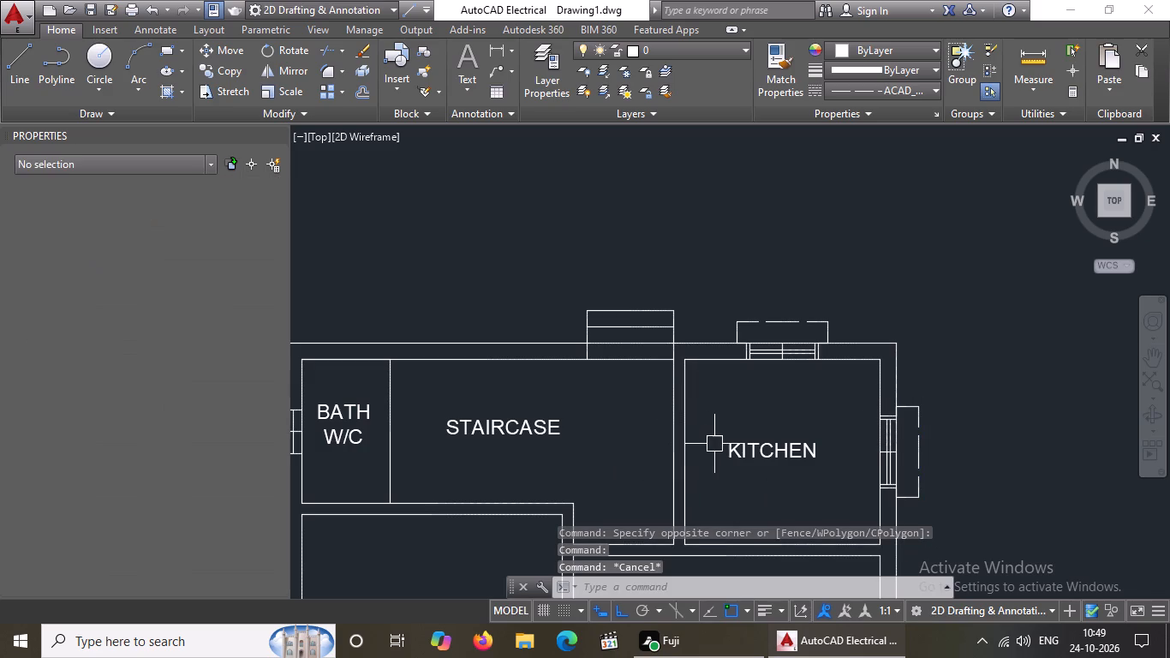
Offset the long centre line of the bath's west window 1" to each side.
{"action": "scroll", "coordinate": [695, 439], "scroll_direction": "down", "scroll_amount": 1}
{"action": "middle_click_drag", "start_coordinate": [693, 445], "coordinate": [713, 411]}
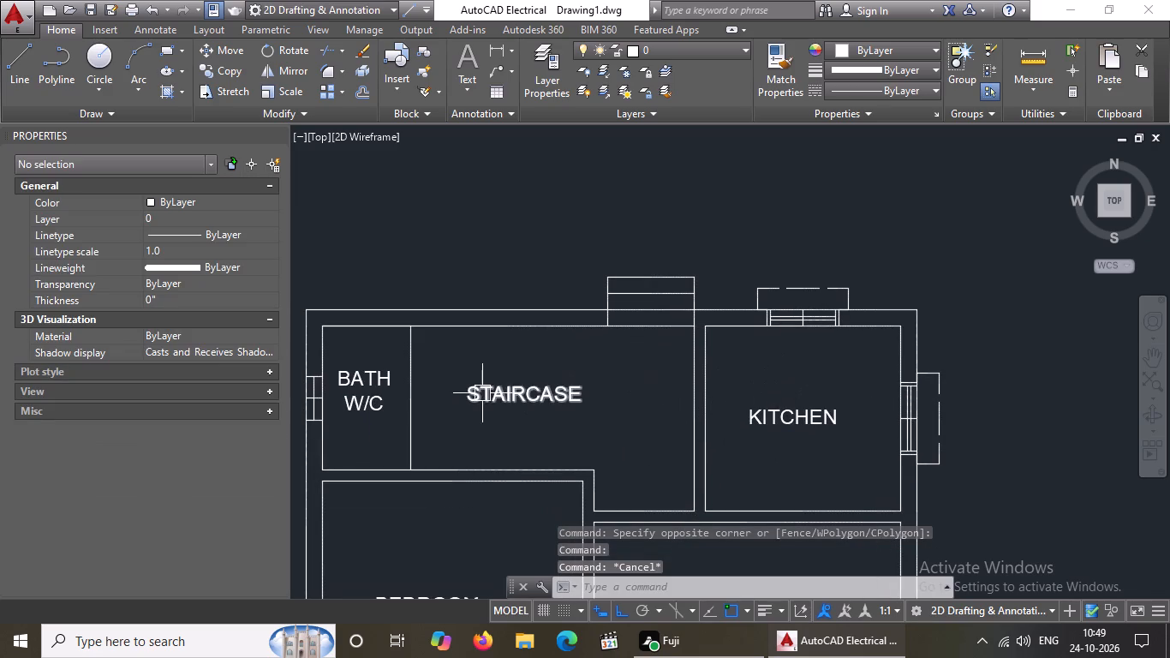
{"action": "middle_click_drag", "start_coordinate": [486, 386], "coordinate": [579, 339]}
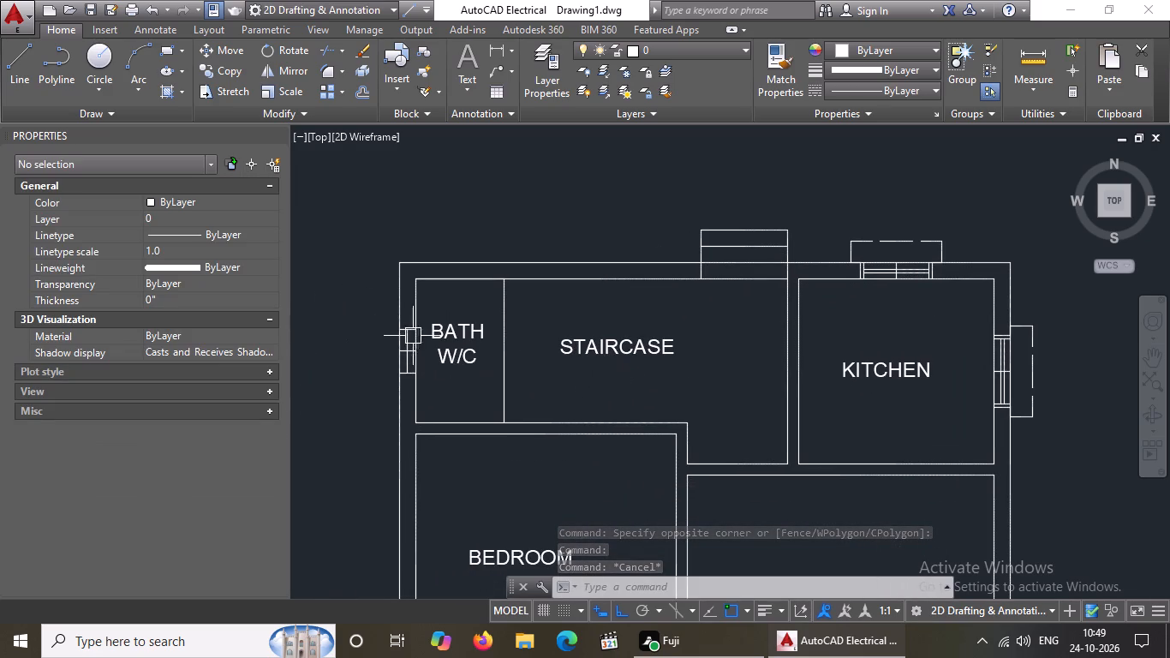
{"action": "scroll", "coordinate": [455, 362], "scroll_direction": "up", "scroll_amount": 2}
{"action": "key", "text": "Escape"}
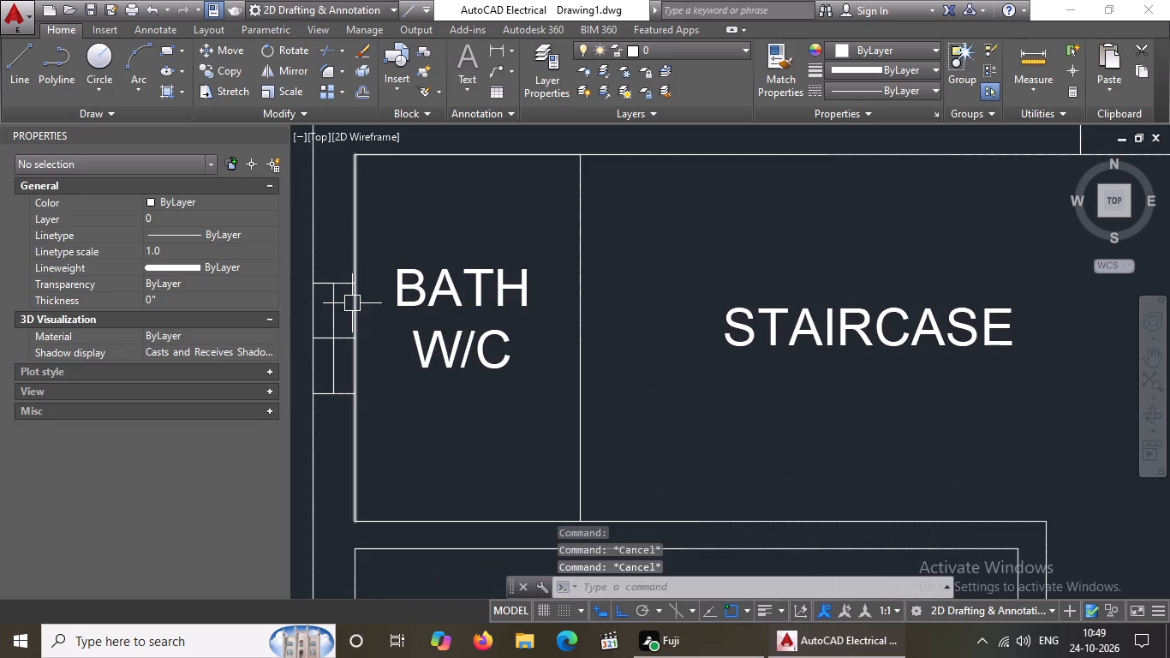
{"action": "key", "text": "o"}
{"action": "key", "text": "Return"}
{"action": "key", "text": "1"}
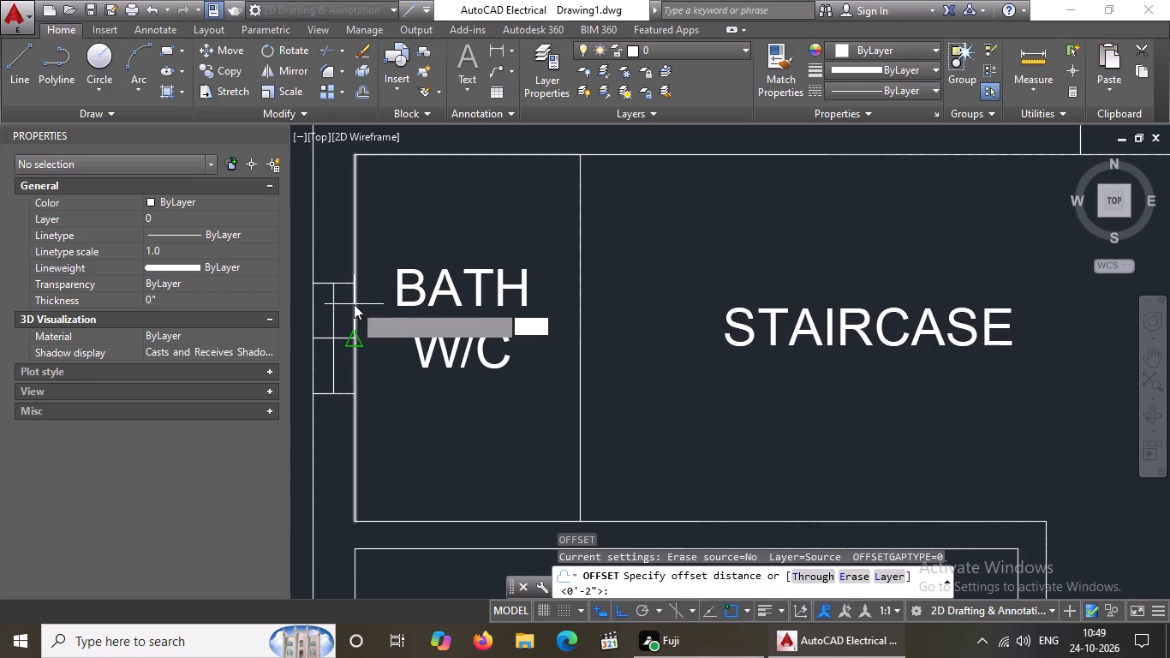
{"action": "key", "text": "shift+quotedbl"}
{"action": "key", "text": "Return"}
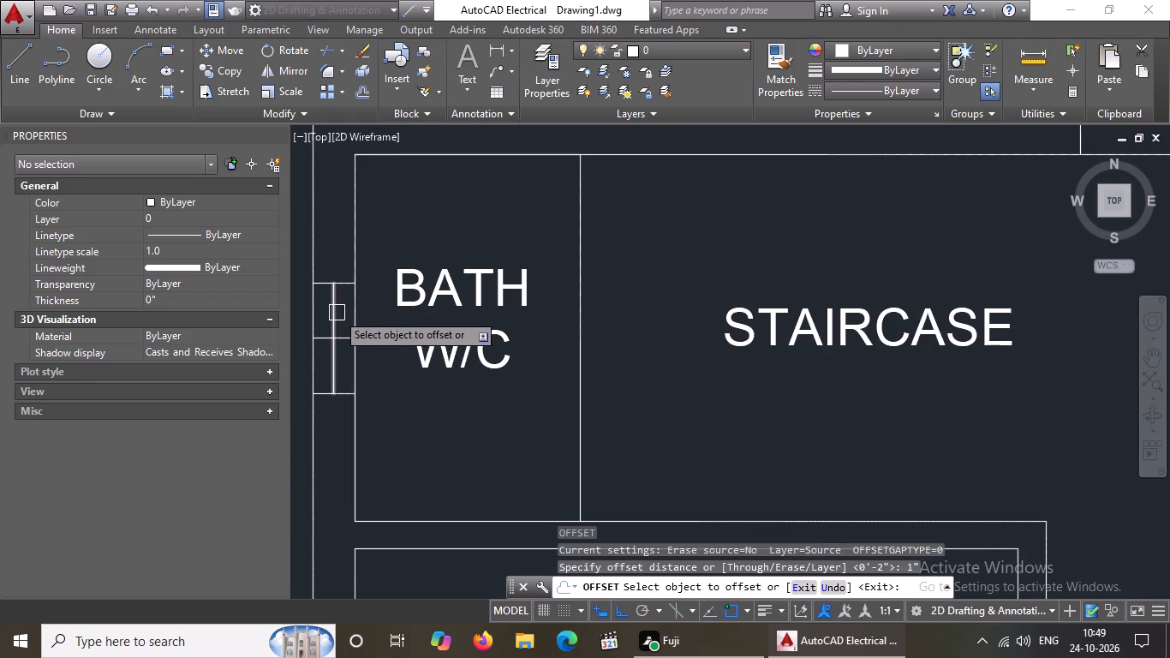
{"action": "left_click", "coordinate": [337, 313]}
{"action": "left_click", "coordinate": [301, 328]}
{"action": "scroll", "coordinate": [337, 314], "scroll_direction": "up", "scroll_amount": 2}
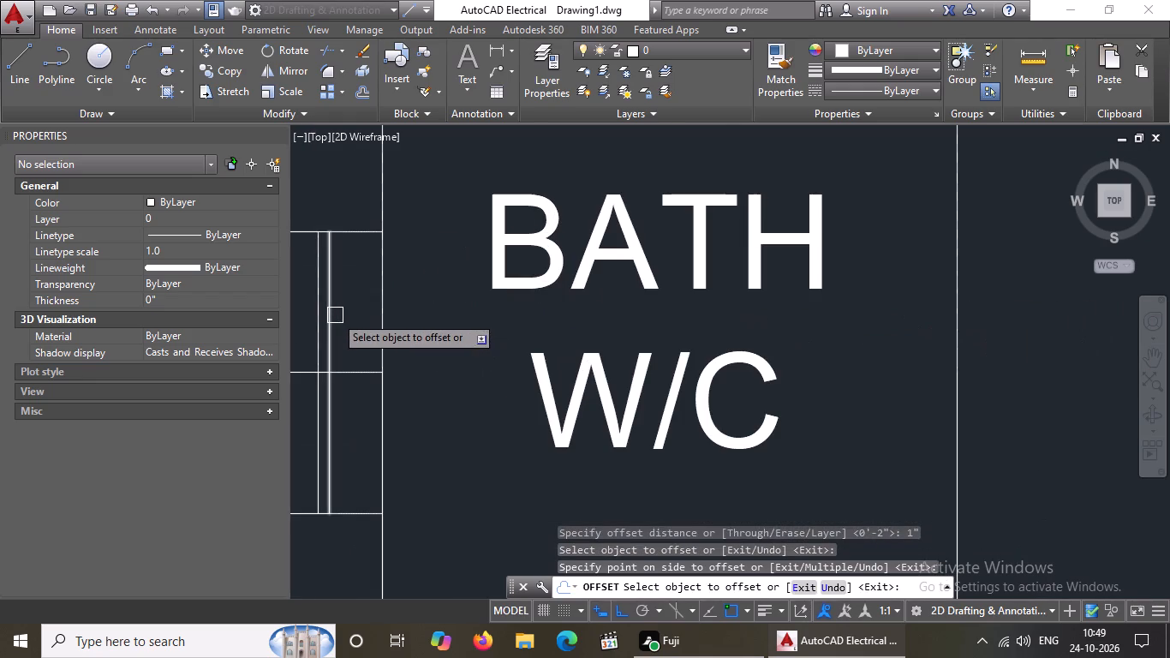
{"action": "left_click_drag", "start_coordinate": [335, 315], "coordinate": [376, 303]}
{"action": "left_click", "coordinate": [404, 298]}
{"action": "key", "text": "Escape"}
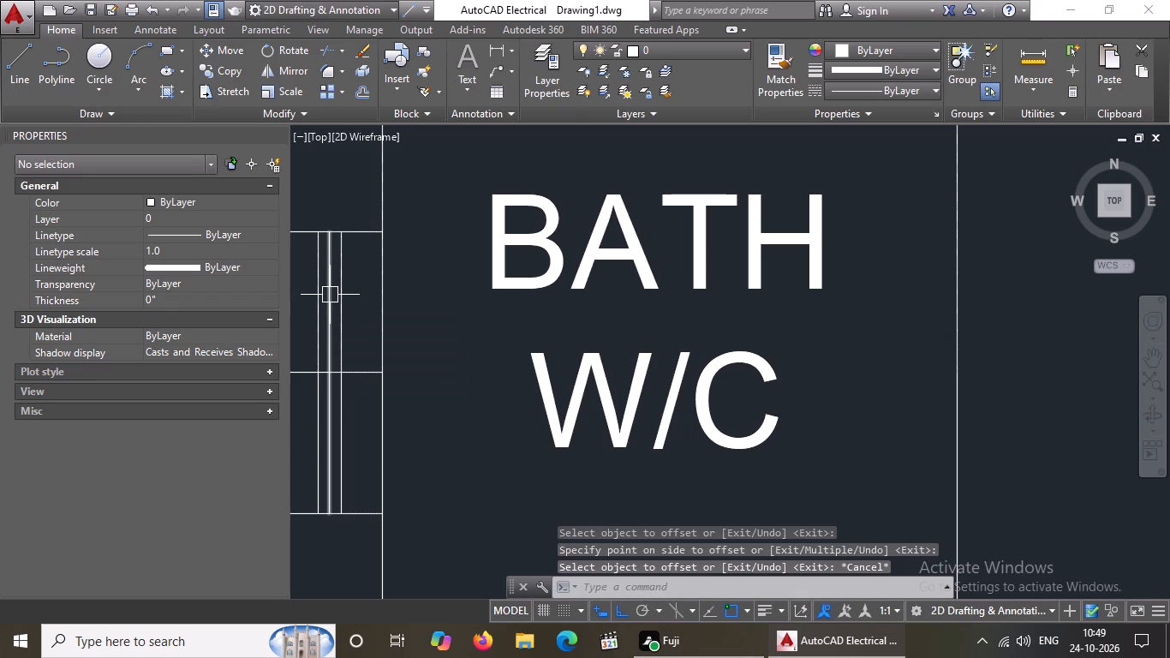
Erase the original long centre line between the two offset lines in the bath window.
{"action": "left_click", "coordinate": [330, 295]}
{"action": "key", "text": "Delete"}
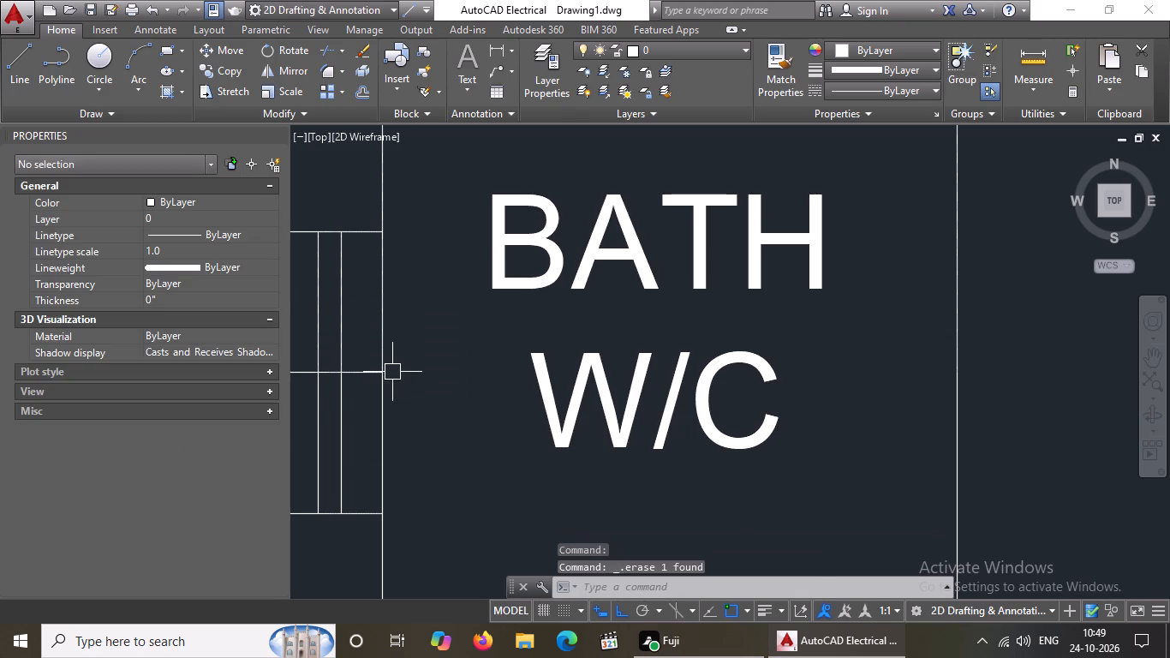
Offset the north and south end lines of the bath's west window 2" outward, away from the window.
{"action": "scroll", "coordinate": [393, 372], "scroll_direction": "down", "scroll_amount": 5}
{"action": "key", "text": "Escape"}
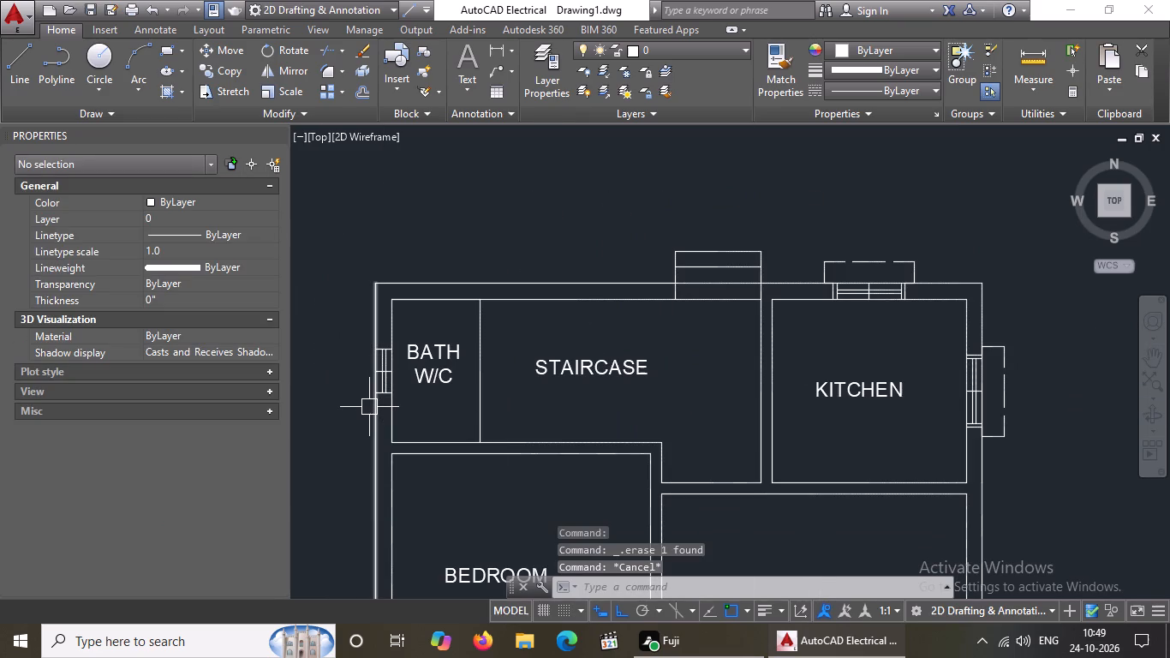
{"action": "key", "text": "o"}
{"action": "key", "text": "Return"}
{"action": "key", "text": "2"}
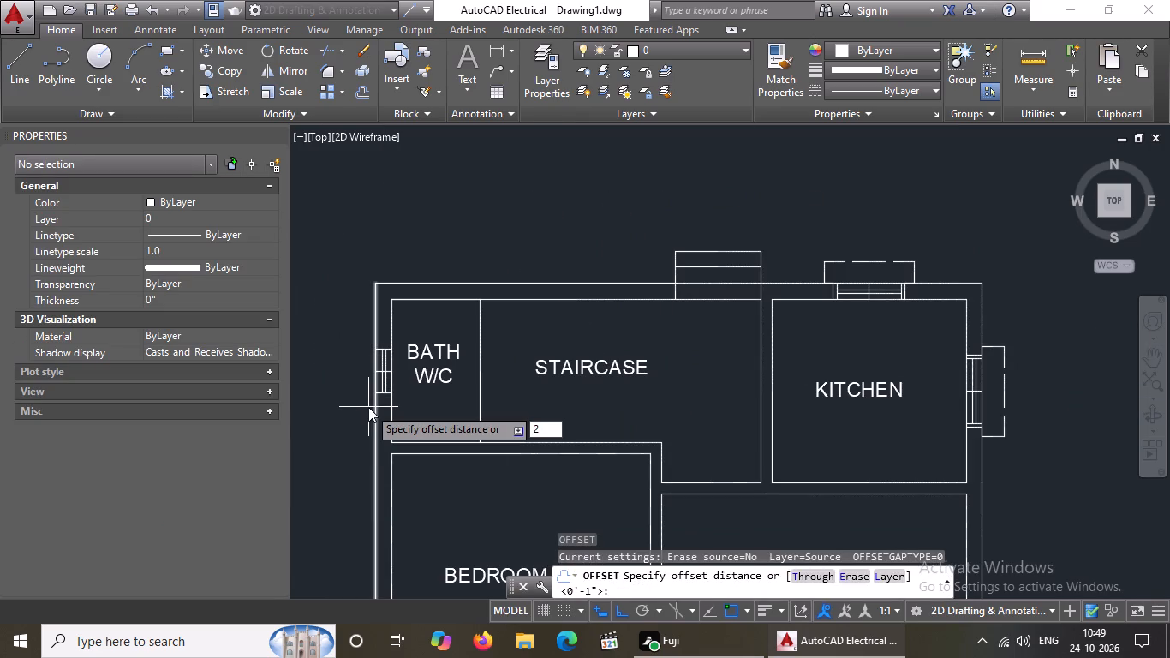
{"action": "key", "text": "shift+quotedbl"}
{"action": "key", "text": "Return"}
{"action": "scroll", "coordinate": [378, 344], "scroll_direction": "up", "scroll_amount": 3}
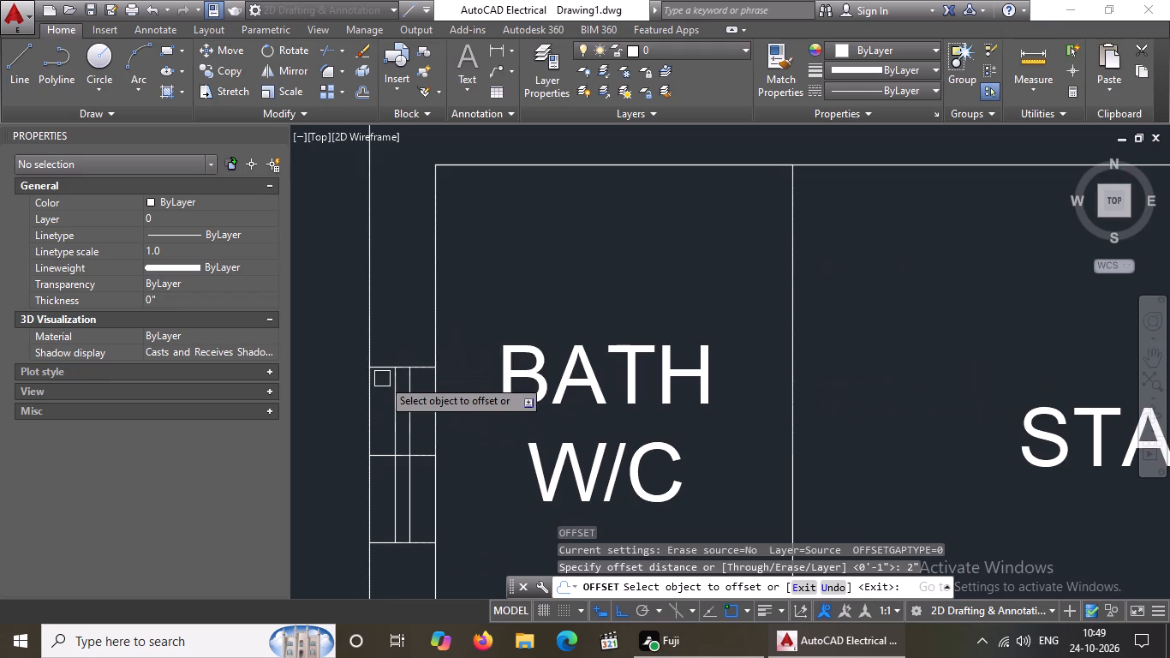
{"action": "left_click_drag", "start_coordinate": [383, 368], "coordinate": [388, 357]}
{"action": "left_click", "coordinate": [403, 334]}
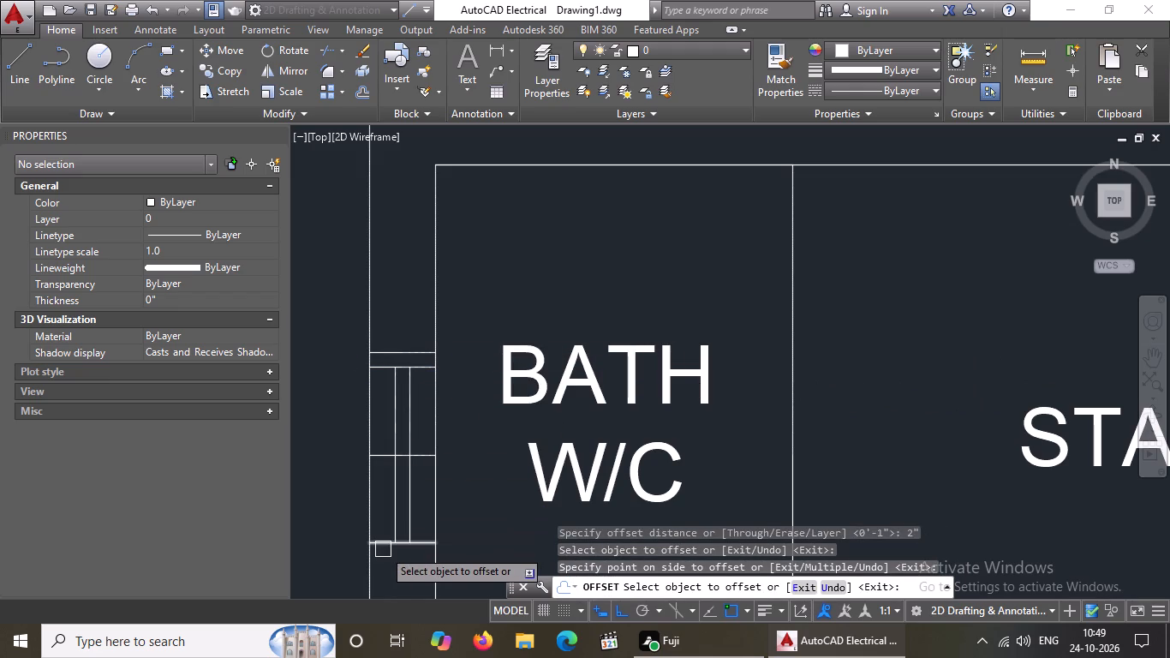
{"action": "left_click", "coordinate": [383, 545]}
{"action": "left_click", "coordinate": [388, 594]}
{"action": "scroll", "coordinate": [430, 523], "scroll_direction": "down", "scroll_amount": 3}
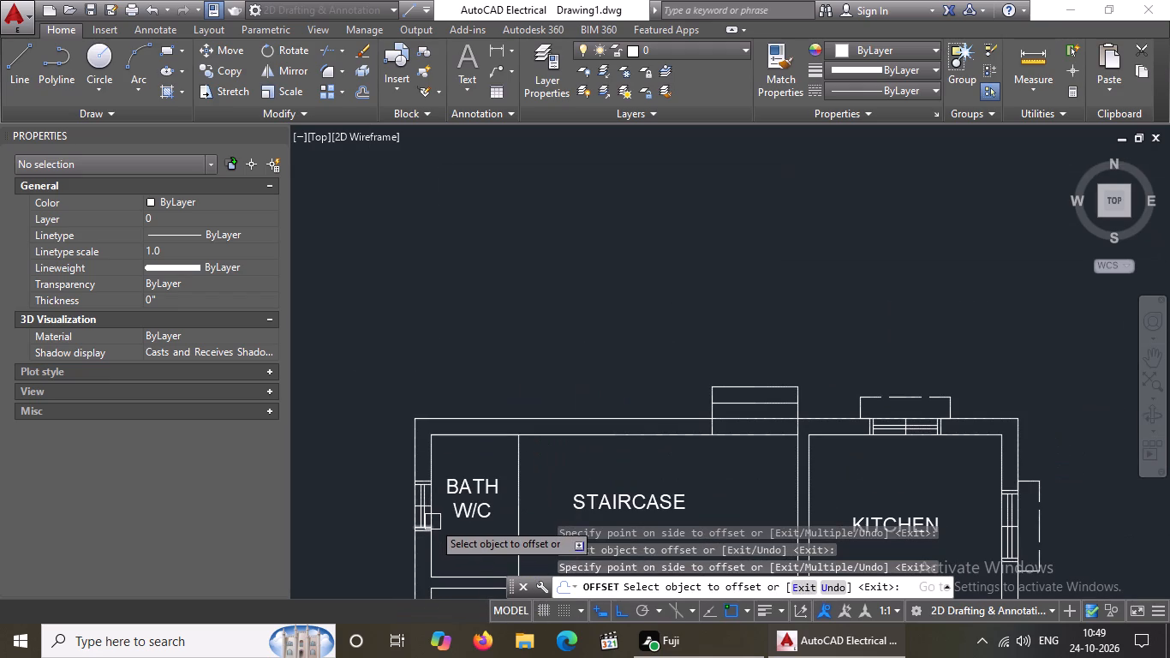
{"action": "key", "text": "Escape"}
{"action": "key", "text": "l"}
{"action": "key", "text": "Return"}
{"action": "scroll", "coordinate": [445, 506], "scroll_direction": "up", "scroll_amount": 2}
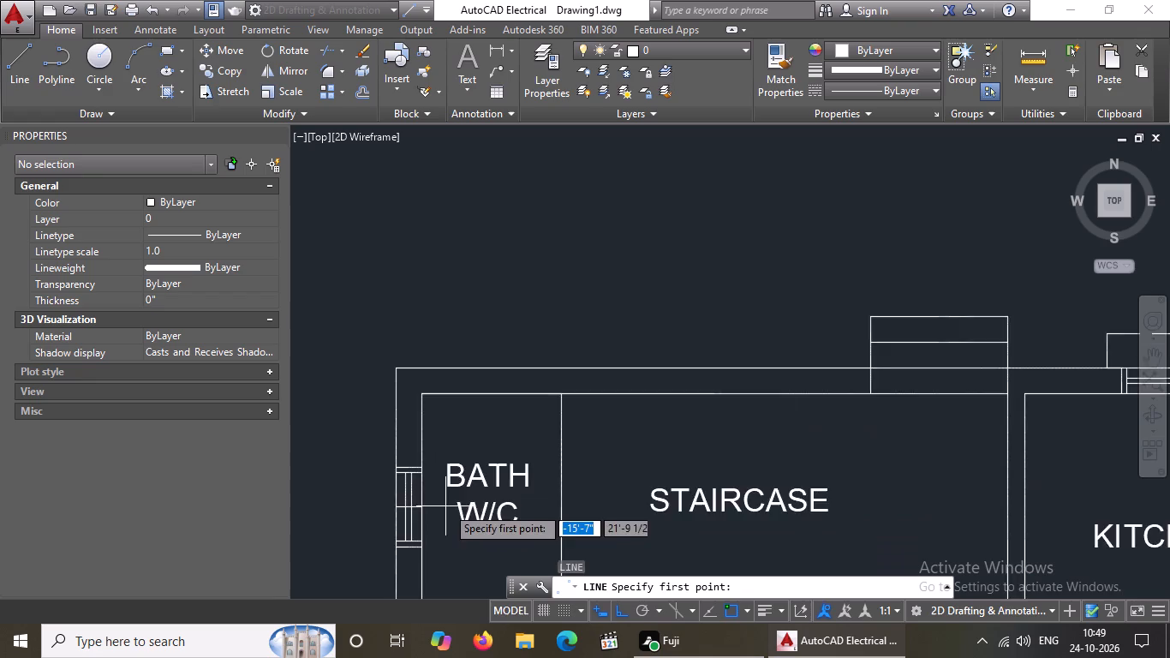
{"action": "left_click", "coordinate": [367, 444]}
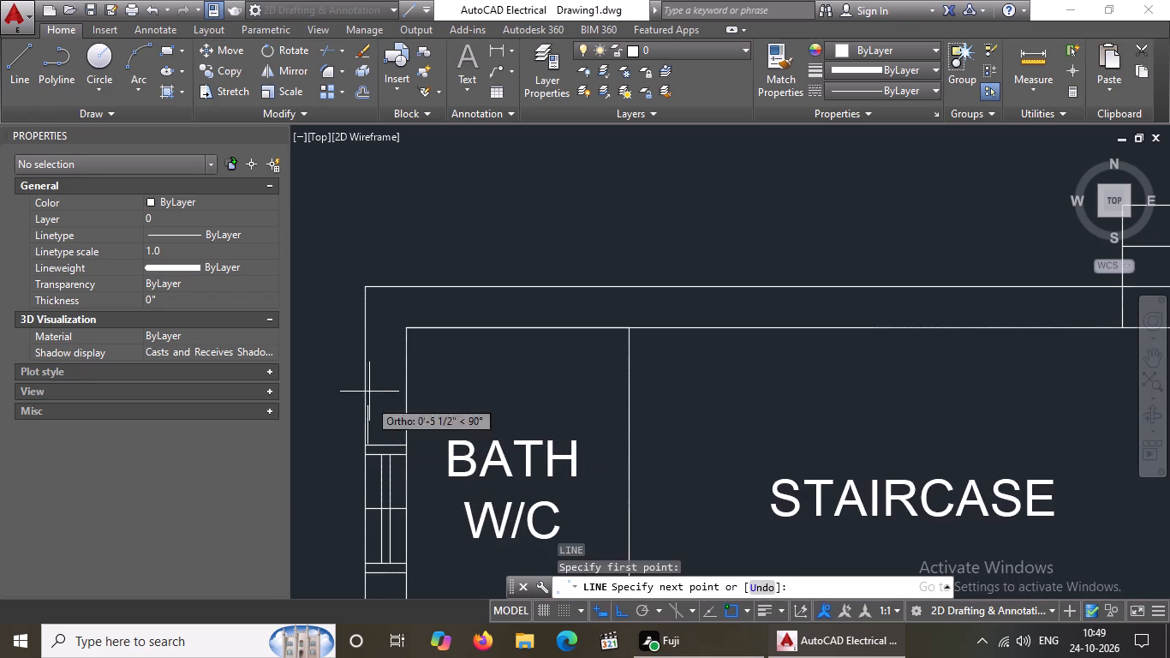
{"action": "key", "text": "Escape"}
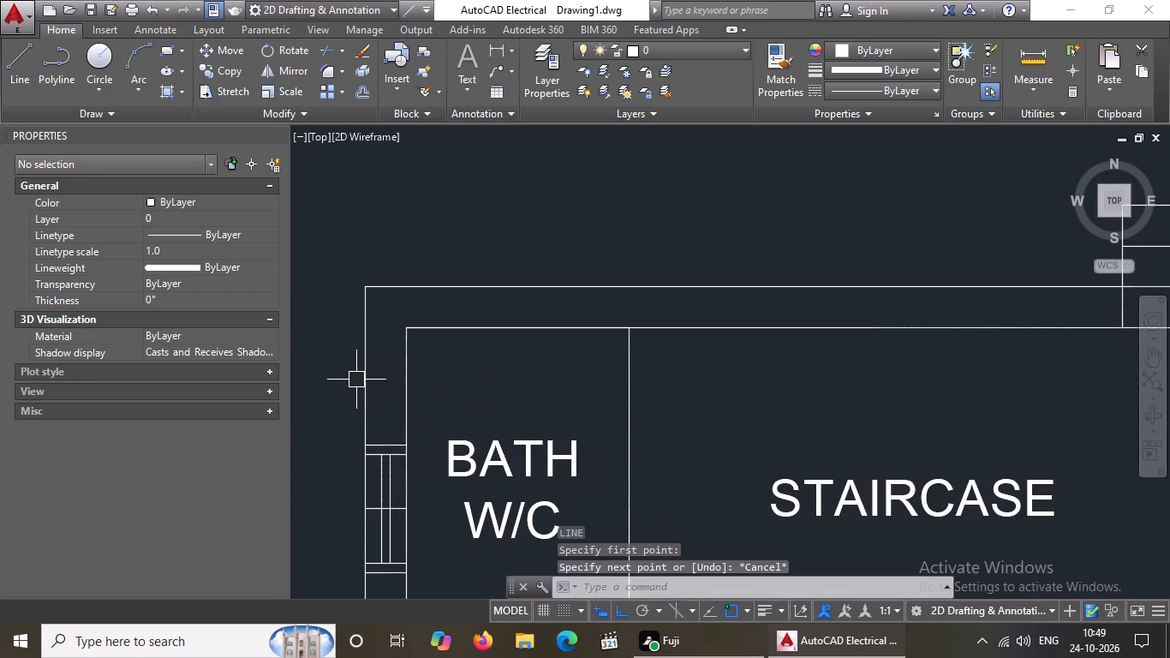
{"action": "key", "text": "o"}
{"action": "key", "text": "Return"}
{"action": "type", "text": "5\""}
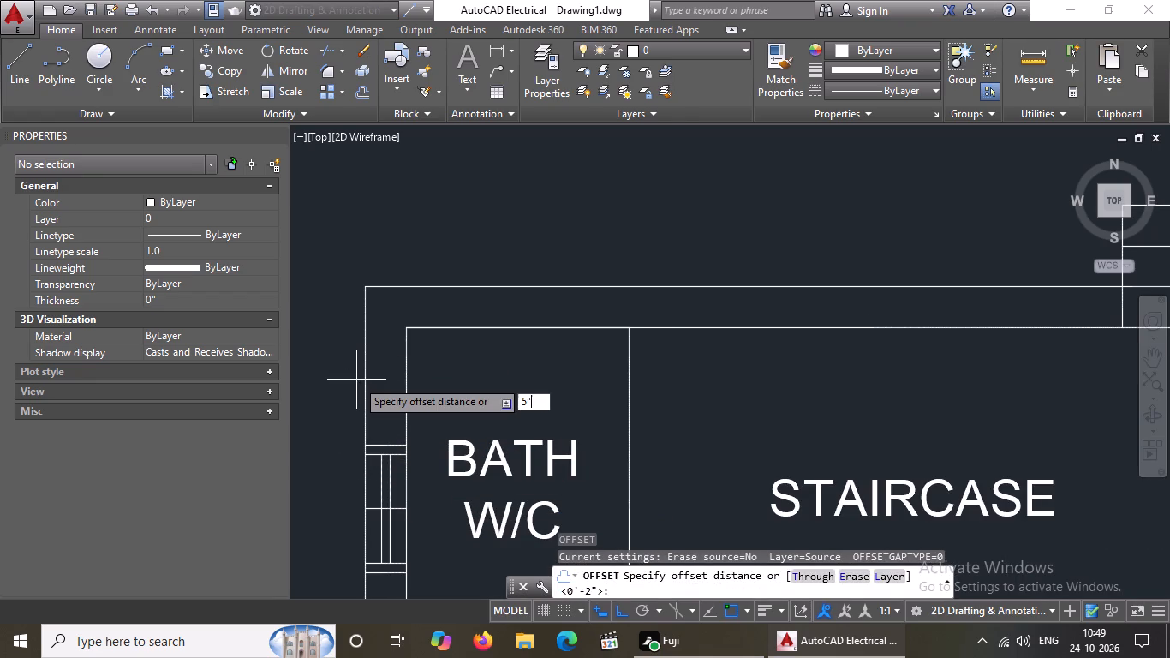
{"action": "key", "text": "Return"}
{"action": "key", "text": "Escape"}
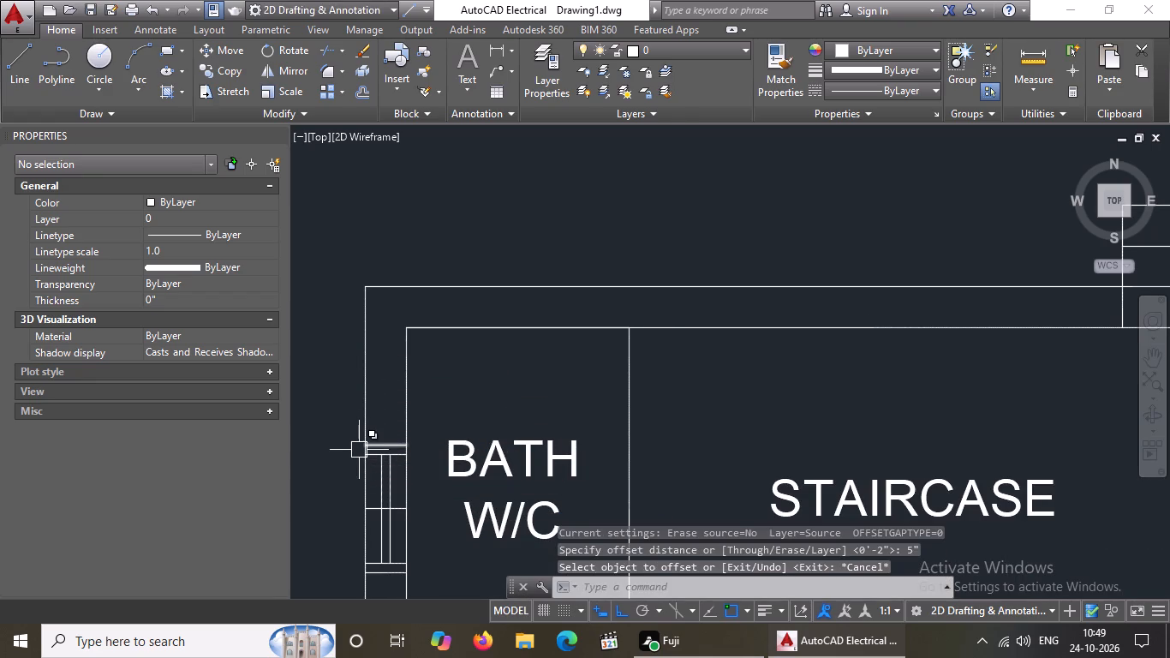
Start the bath window's projection outline with a 5" line north along the outer wall face from the window's outer northwest corner.
{"action": "key", "text": "l"}
{"action": "key", "text": "Return"}
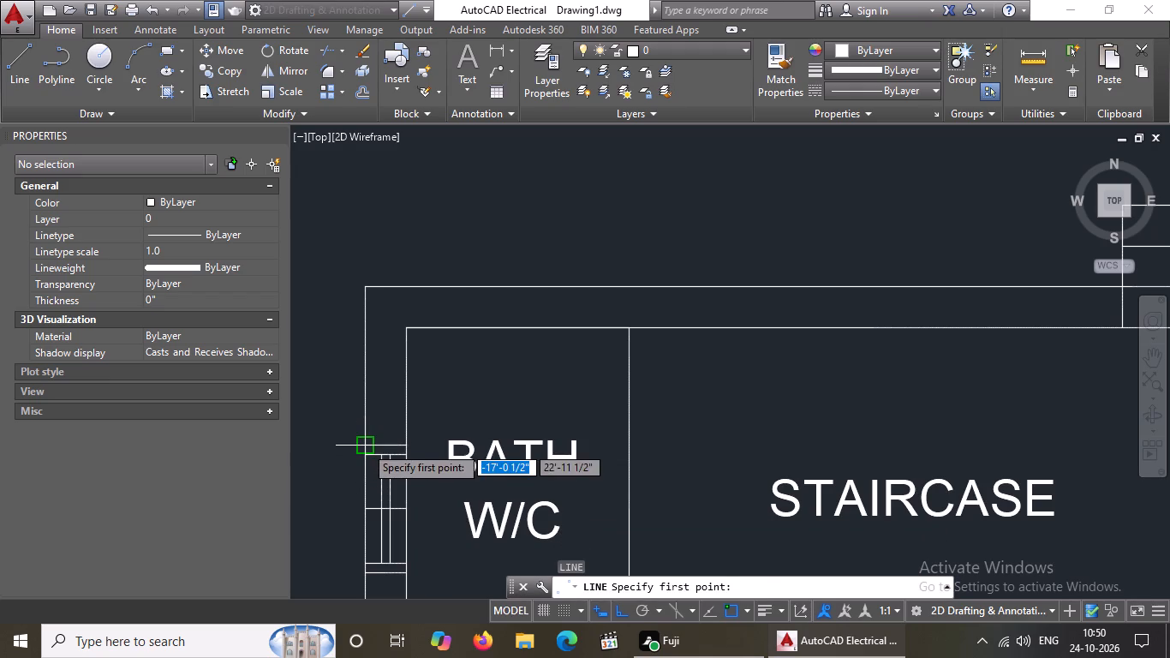
{"action": "left_click", "coordinate": [366, 446]}
{"action": "type", "text": "5\""}
{"action": "key", "text": "Return"}
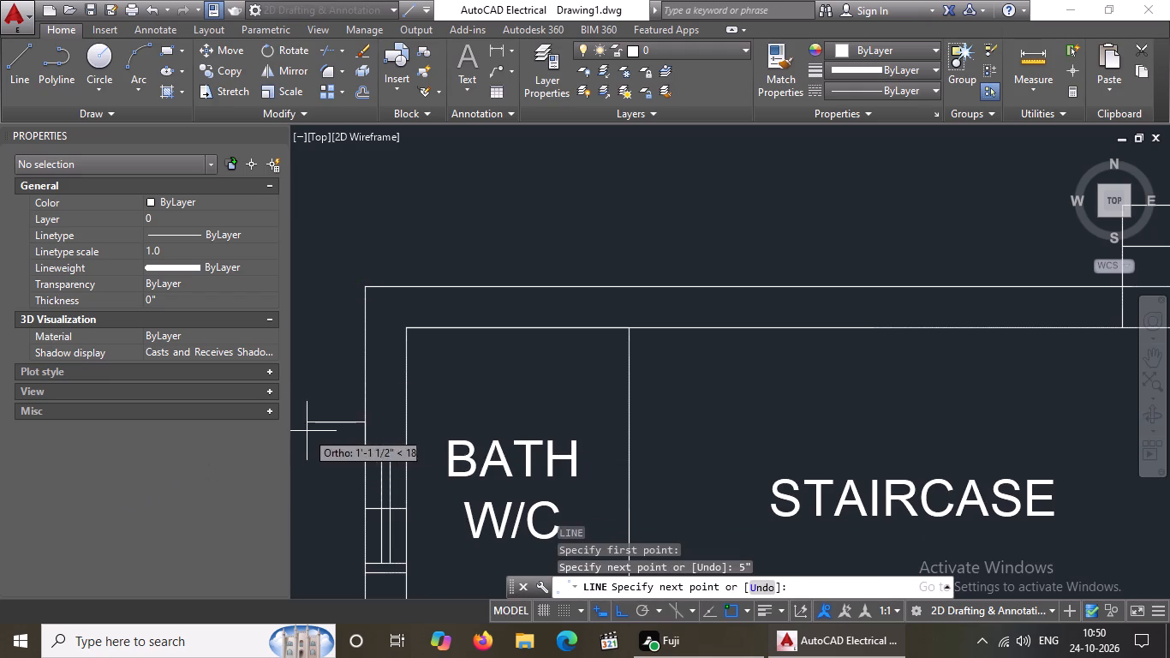
{"action": "middle_click_drag", "start_coordinate": [308, 429], "coordinate": [343, 407]}
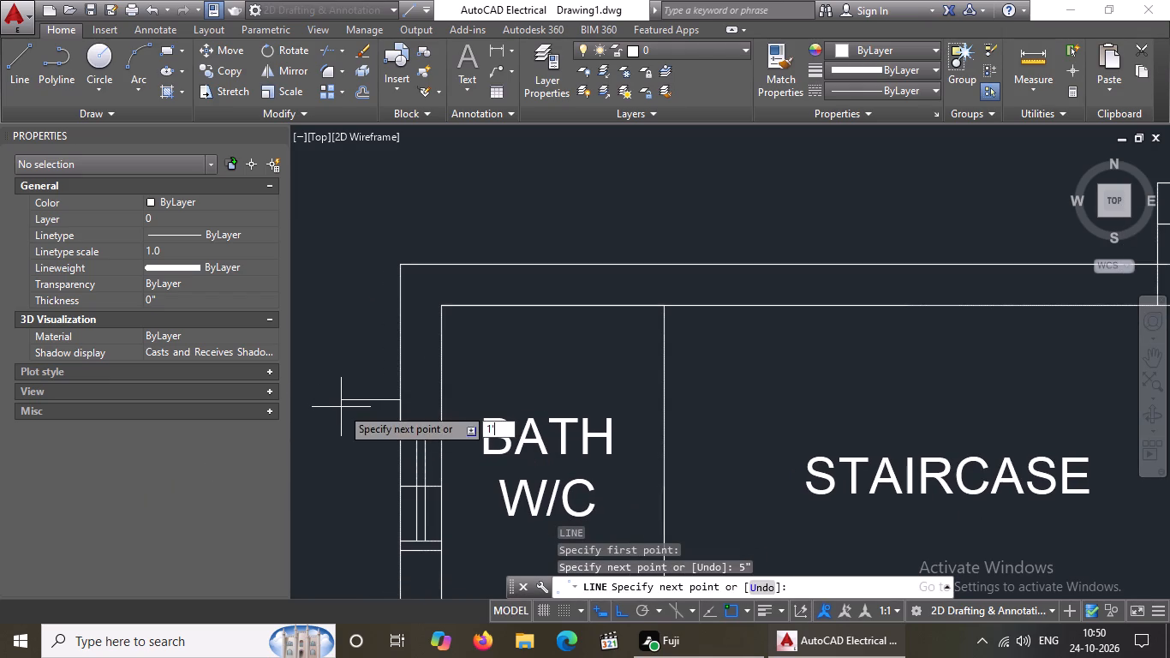
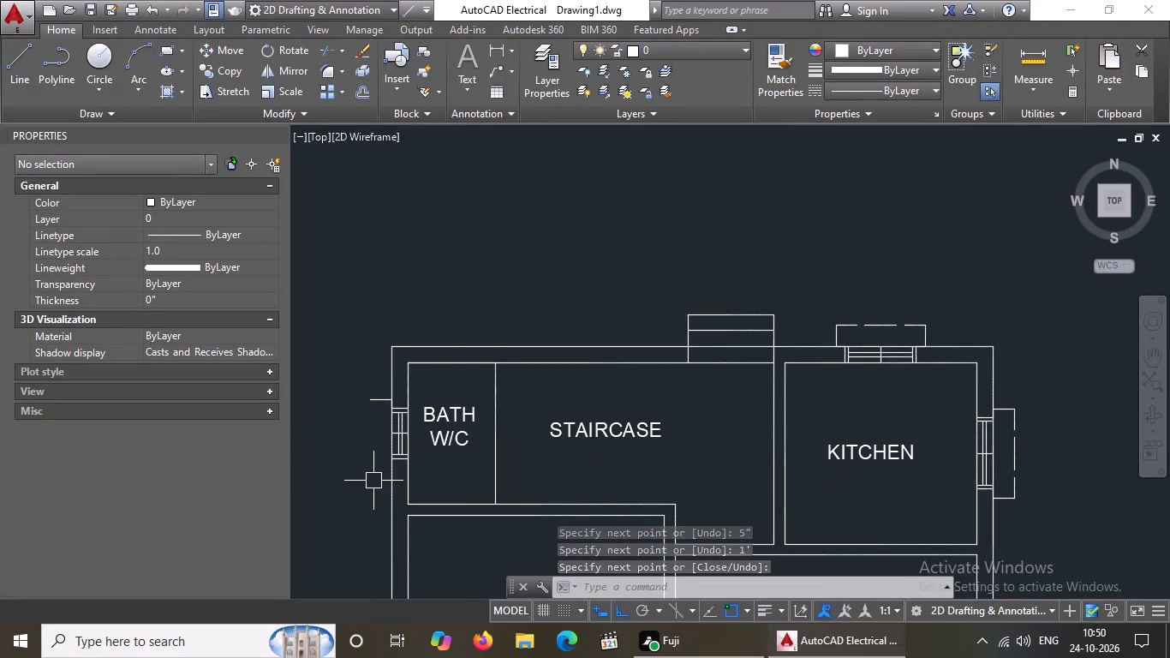
Complete the bath window's projection outline: 5" south along the outer wall face, 1' west, and north to the upper 1' line's outer end.
{"action": "scroll", "coordinate": [373, 481], "scroll_direction": "up", "scroll_amount": 2}
{"action": "key", "text": "l"}
{"action": "key", "text": "Return"}
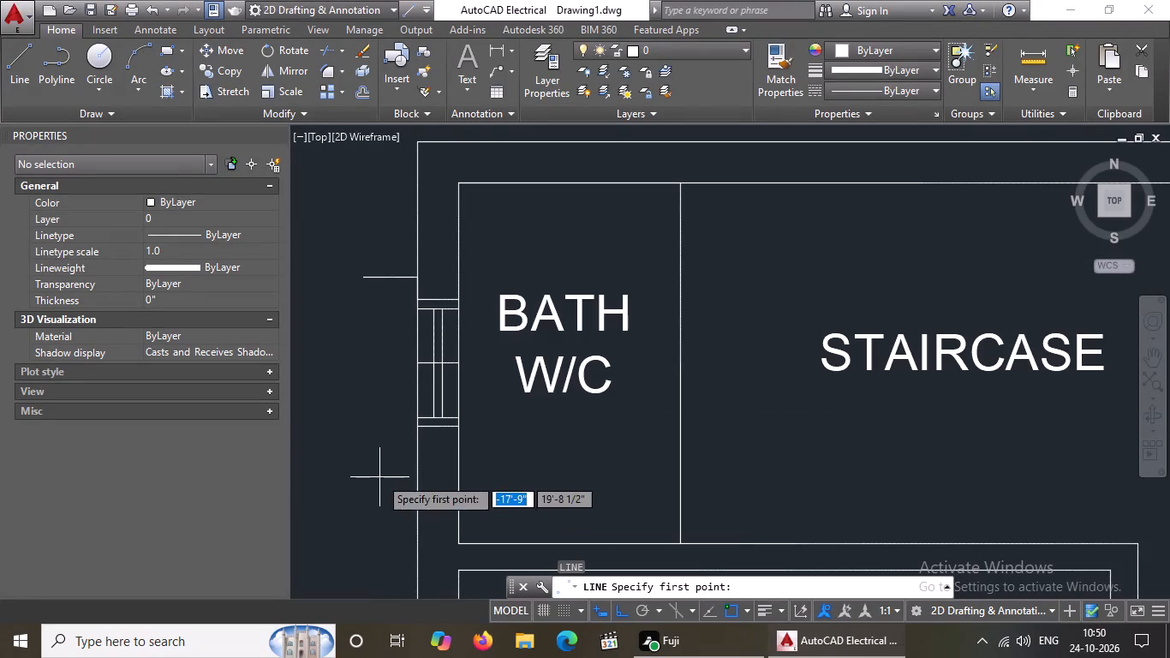
{"action": "left_click_drag", "start_coordinate": [418, 429], "coordinate": [416, 442]}
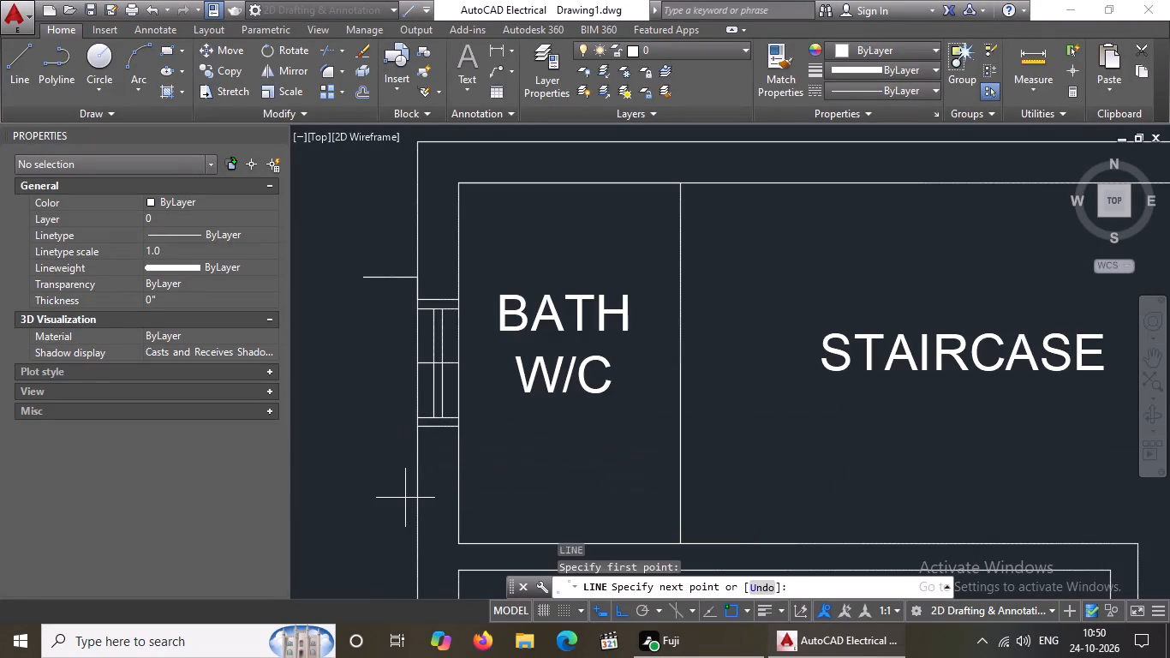
{"action": "key", "text": "5"}
{"action": "key", "text": "shift+quotedbl"}
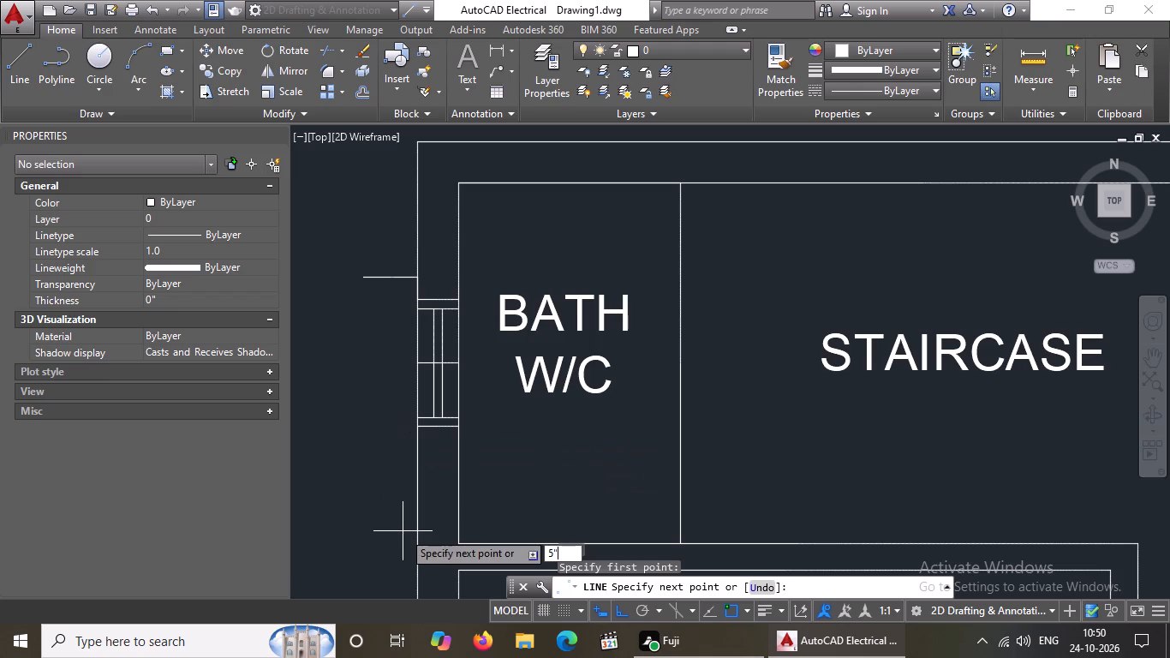
{"action": "key", "text": "Return"}
{"action": "type", "text": "1'"}
{"action": "key", "text": "Return"}
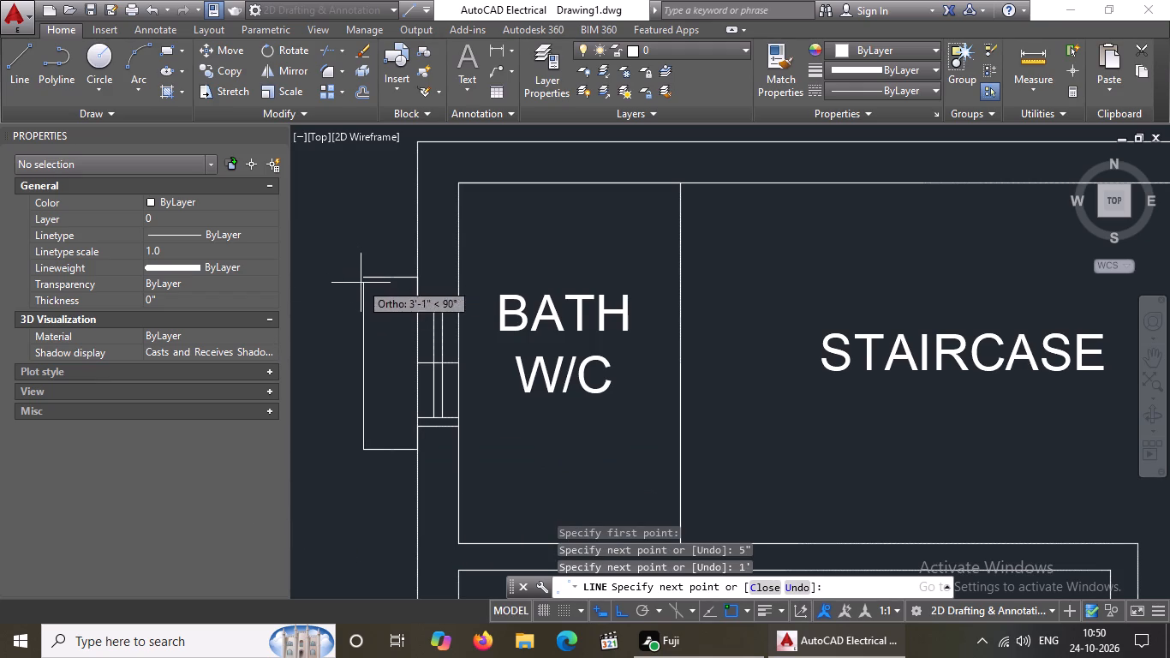
{"action": "left_click", "coordinate": [364, 277]}
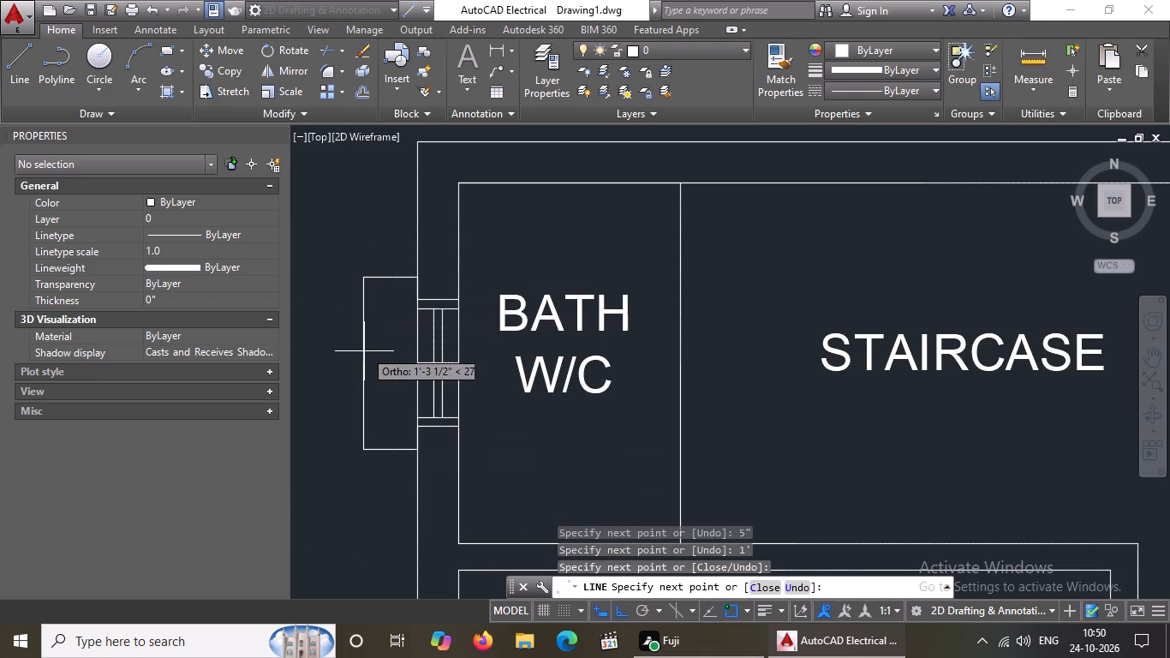
{"action": "key", "text": "Escape"}
Change all five lines of the bath window's projection outline to the dashed ACAD_ISO02 linetype.
{"action": "left_click_drag", "start_coordinate": [325, 230], "coordinate": [331, 244]}
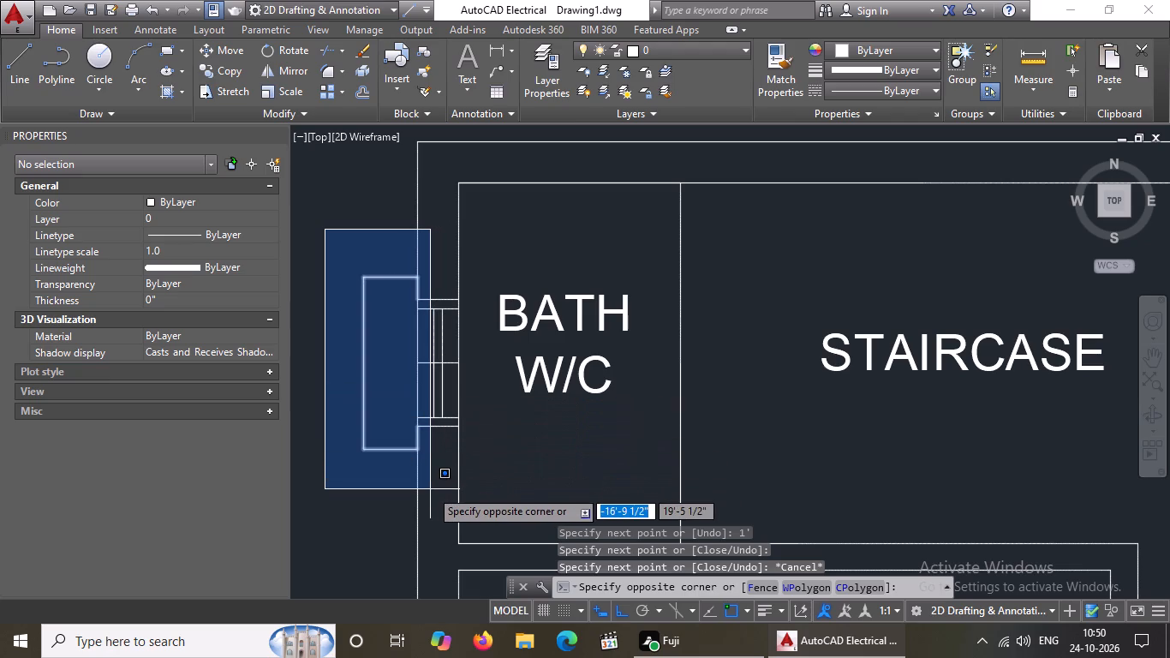
{"action": "left_click", "coordinate": [426, 490]}
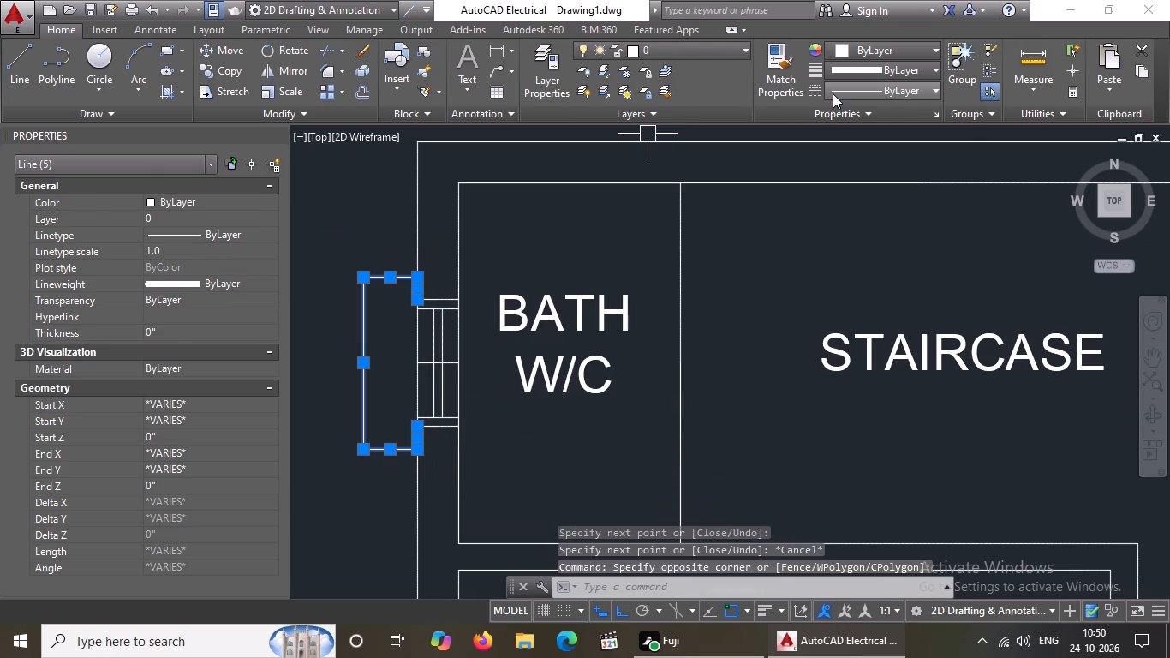
{"action": "left_click", "coordinate": [834, 93]}
{"action": "left_click", "coordinate": [851, 151]}
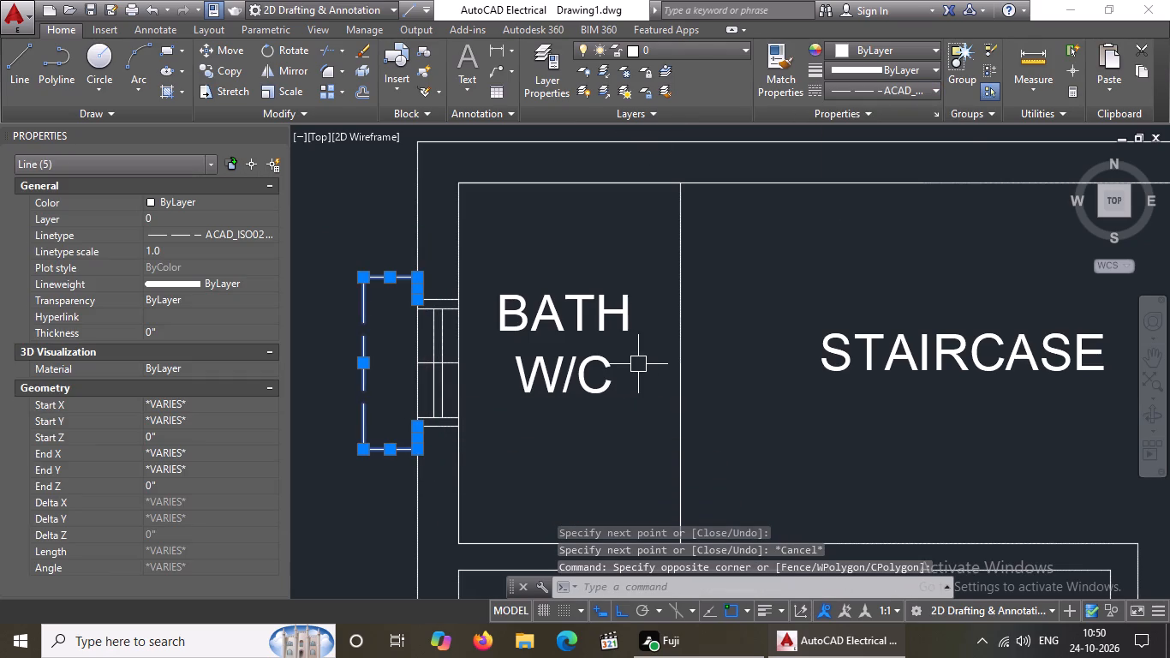
{"action": "key", "text": "Escape"}
Offset the partition line between the bath and staircase 2' east into the staircase.
{"action": "scroll", "coordinate": [640, 348], "scroll_direction": "down", "scroll_amount": 3}
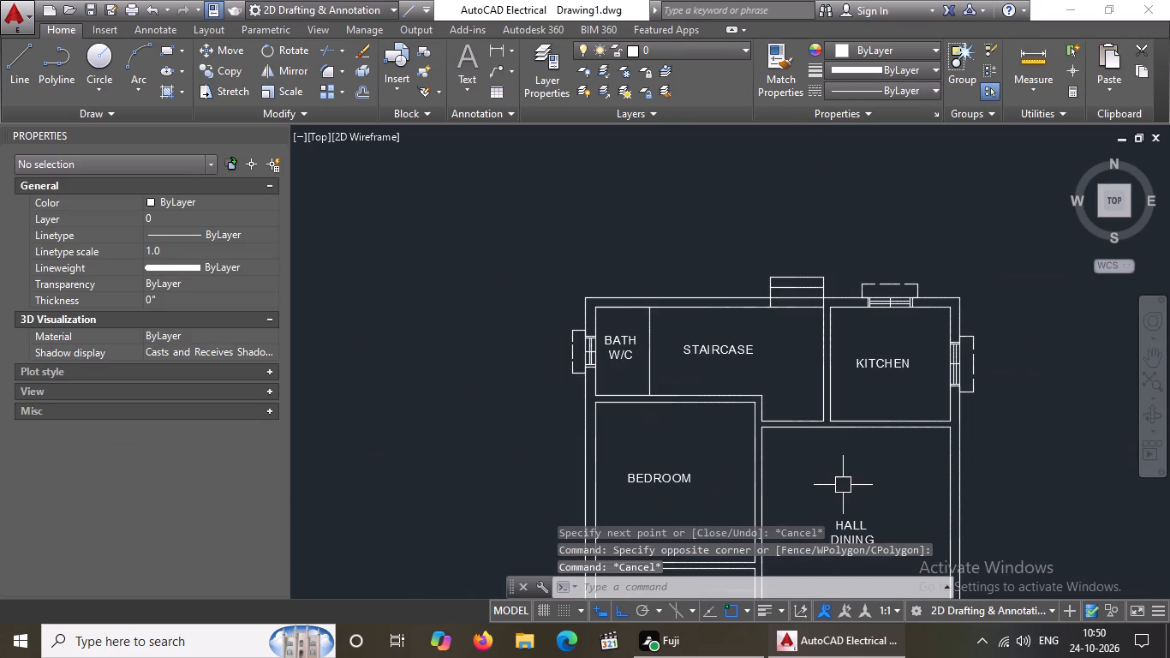
{"action": "middle_click_drag", "start_coordinate": [832, 464], "coordinate": [814, 437]}
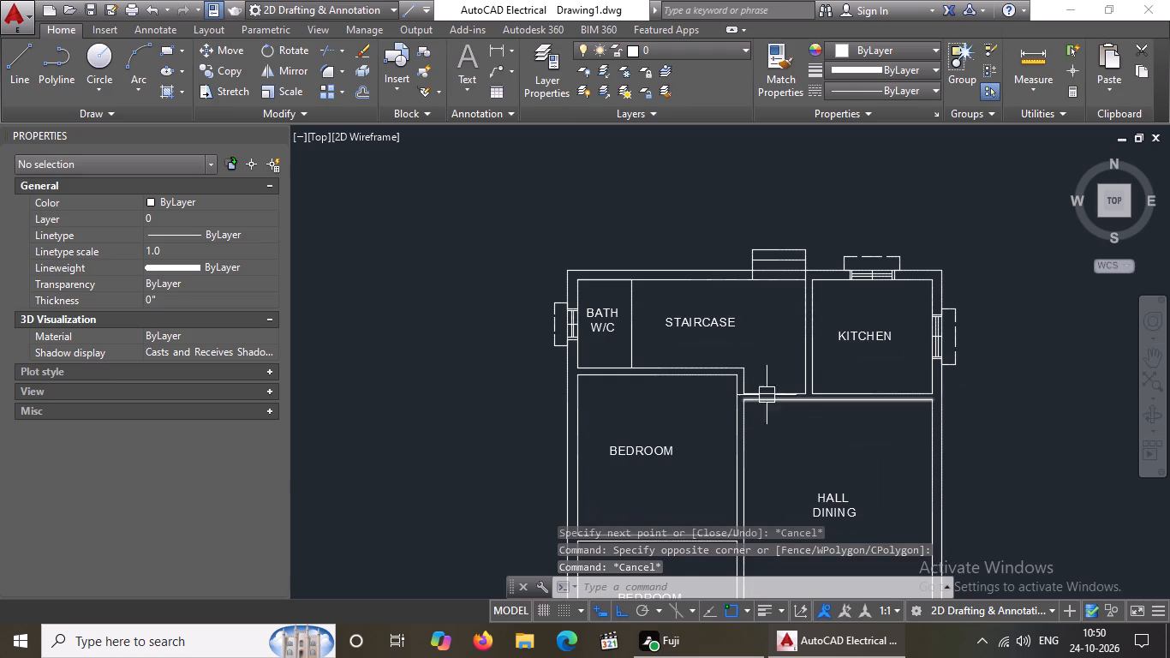
{"action": "scroll", "coordinate": [650, 316], "scroll_direction": "up", "scroll_amount": 2}
{"action": "key", "text": "Escape"}
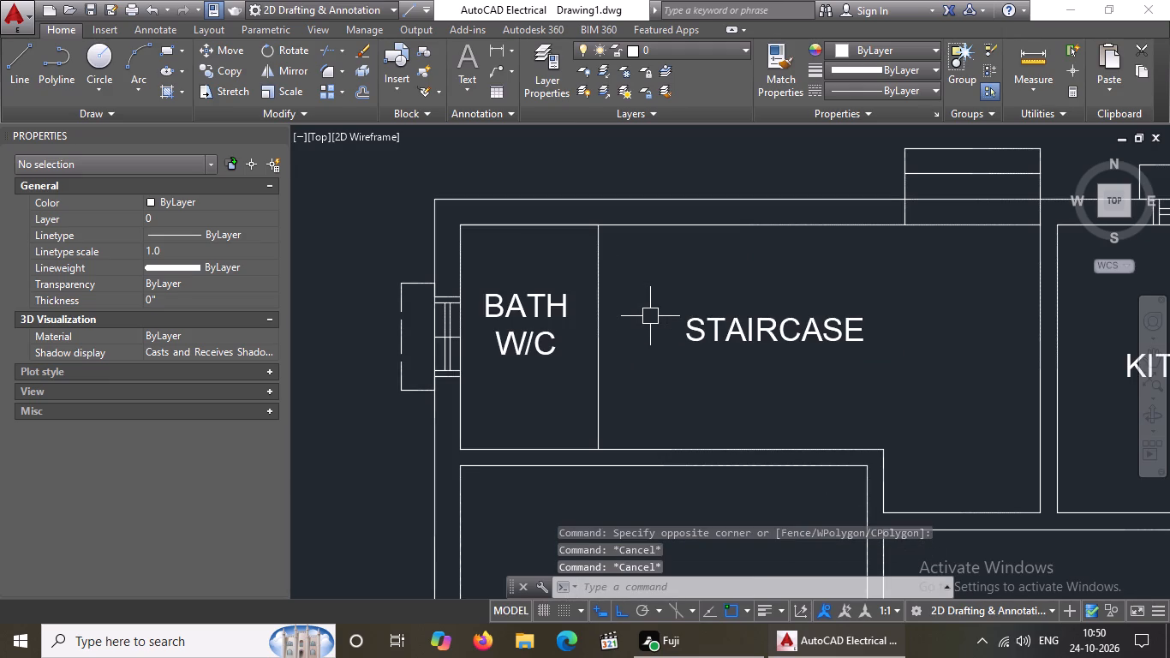
{"action": "key", "text": "o"}
{"action": "key", "text": "Return"}
{"action": "key", "text": "2"}
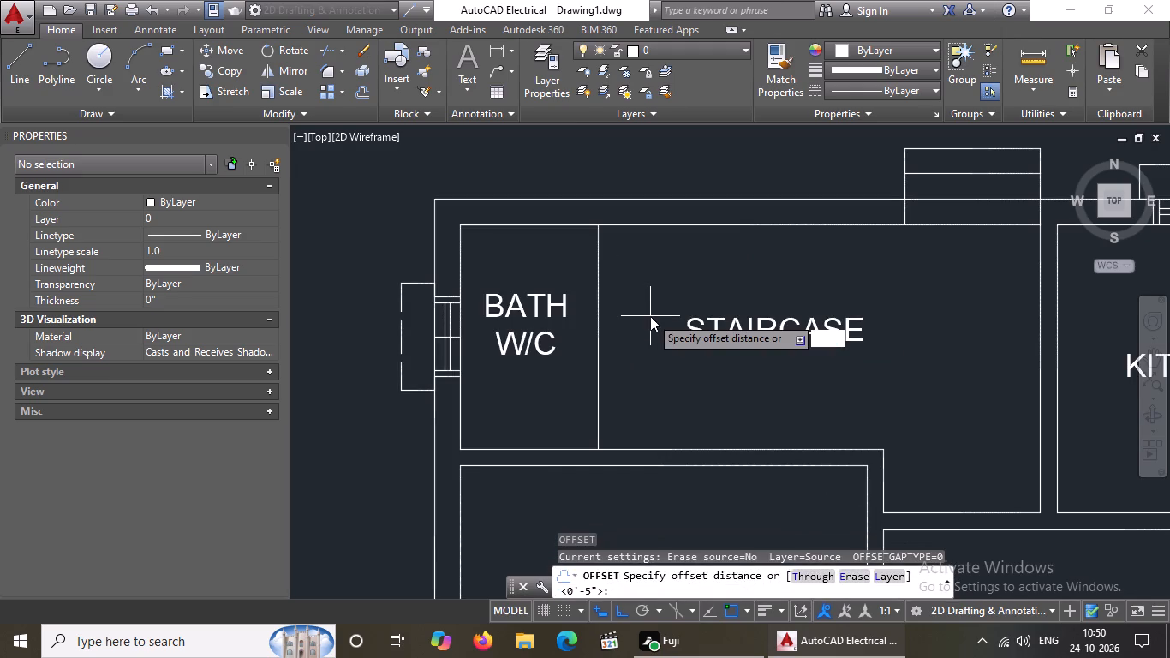
{"action": "key", "text": "apostrophe"}
{"action": "key", "text": "Return"}
{"action": "left_click", "coordinate": [591, 315]}
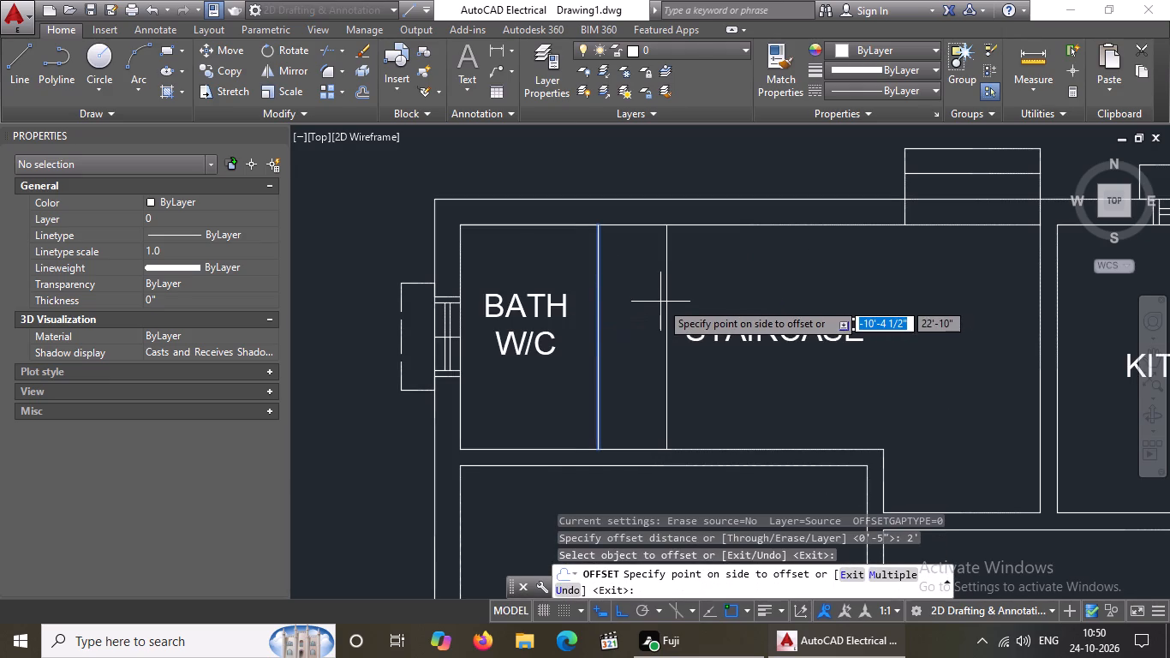
{"action": "left_click", "coordinate": [661, 301]}
{"action": "key", "text": "Escape"}
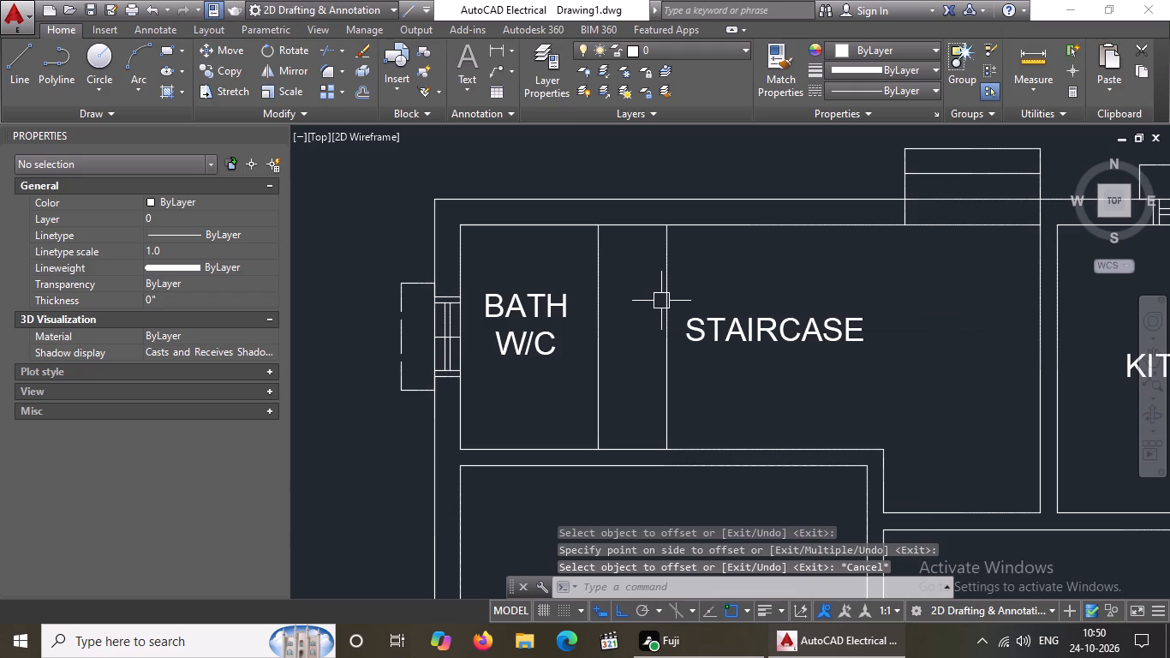
Offset the staircase's 2' landing line successively eastward at 8" spacing to create nine more tread lines.
{"action": "key", "text": "o"}
{"action": "key", "text": "Return"}
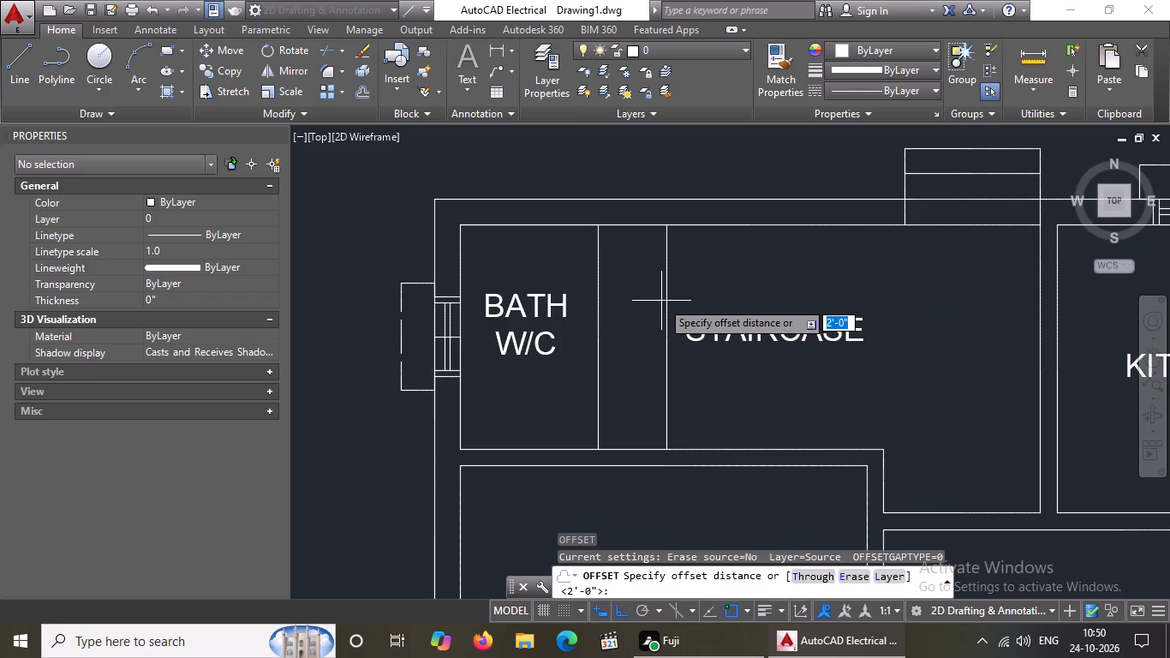
{"action": "key", "text": "8"}
{"action": "key", "text": "shift+Menu"}
{"action": "key", "text": "shift+quotedbl"}
{"action": "key", "text": "Return"}
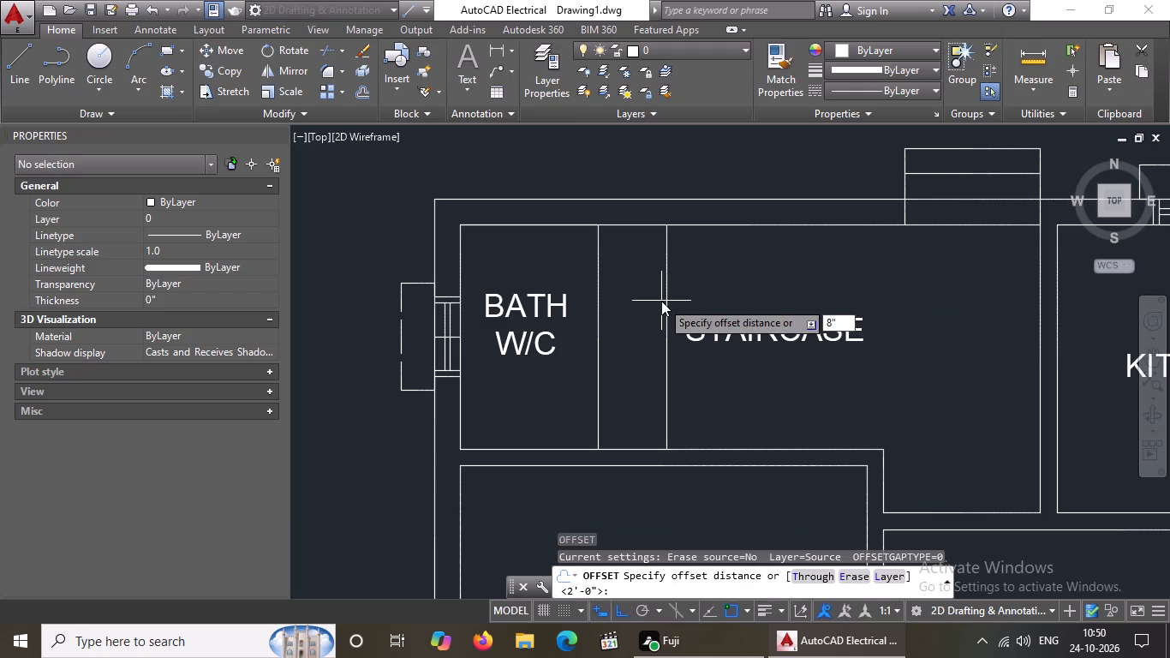
{"action": "key", "text": "Return"}
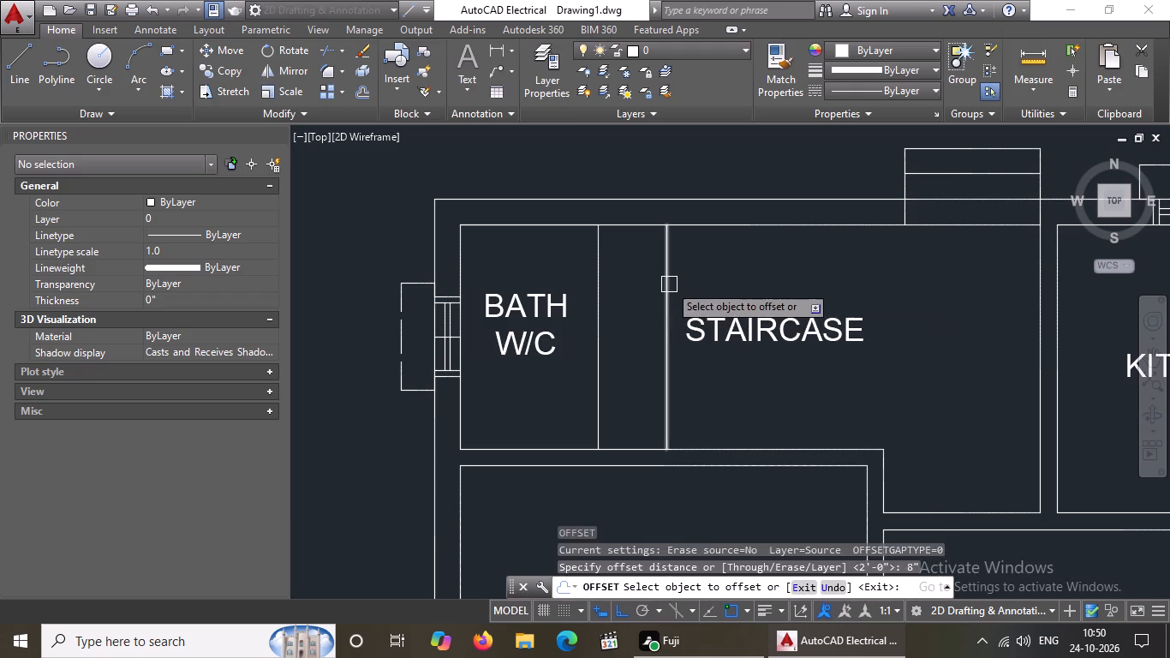
{"action": "left_click", "coordinate": [669, 284]}
{"action": "left_click", "coordinate": [692, 274]}
{"action": "left_click", "coordinate": [687, 275]}
{"action": "left_click", "coordinate": [732, 264]}
{"action": "left_click_drag", "start_coordinate": [712, 281], "coordinate": [740, 271]}
{"action": "left_click", "coordinate": [766, 264]}
{"action": "left_click", "coordinate": [737, 284]}
{"action": "left_click", "coordinate": [768, 275]}
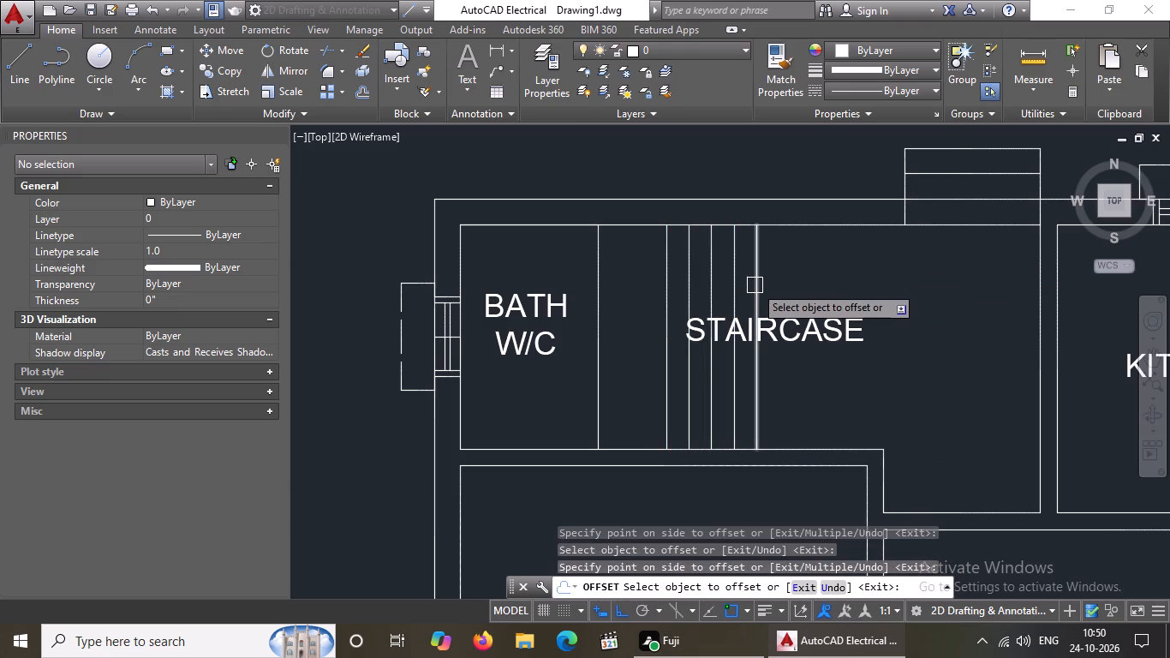
{"action": "left_click", "coordinate": [755, 284]}
{"action": "left_click", "coordinate": [765, 278]}
{"action": "left_click", "coordinate": [778, 286]}
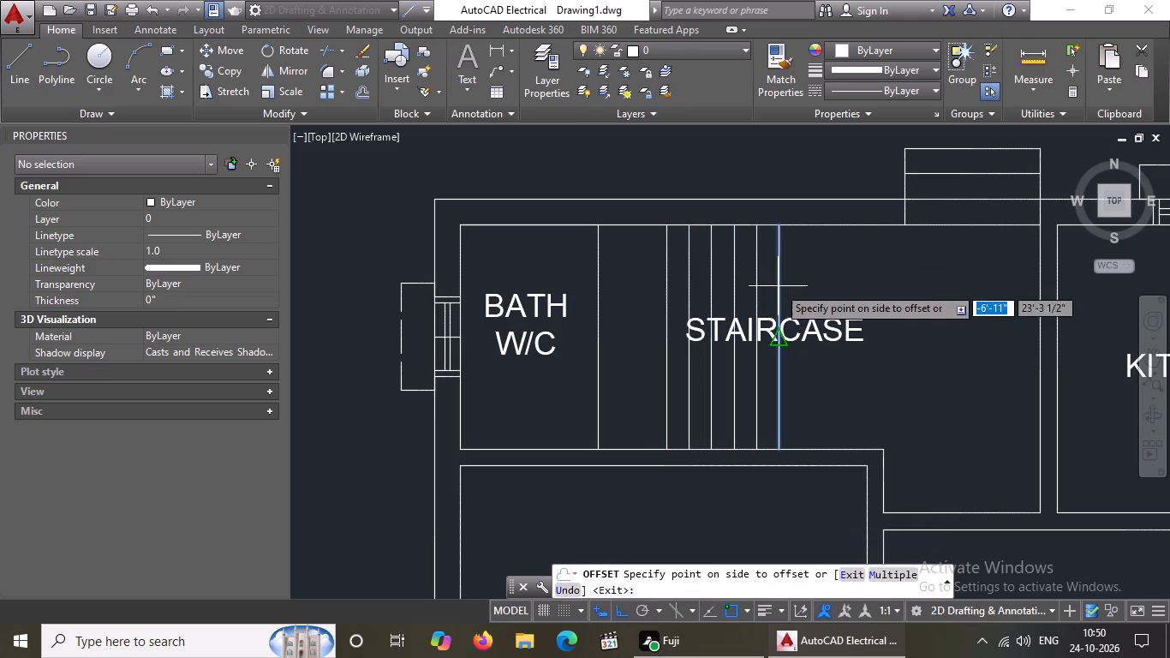
{"action": "left_click", "coordinate": [785, 284]}
{"action": "double_click", "coordinate": [806, 277]}
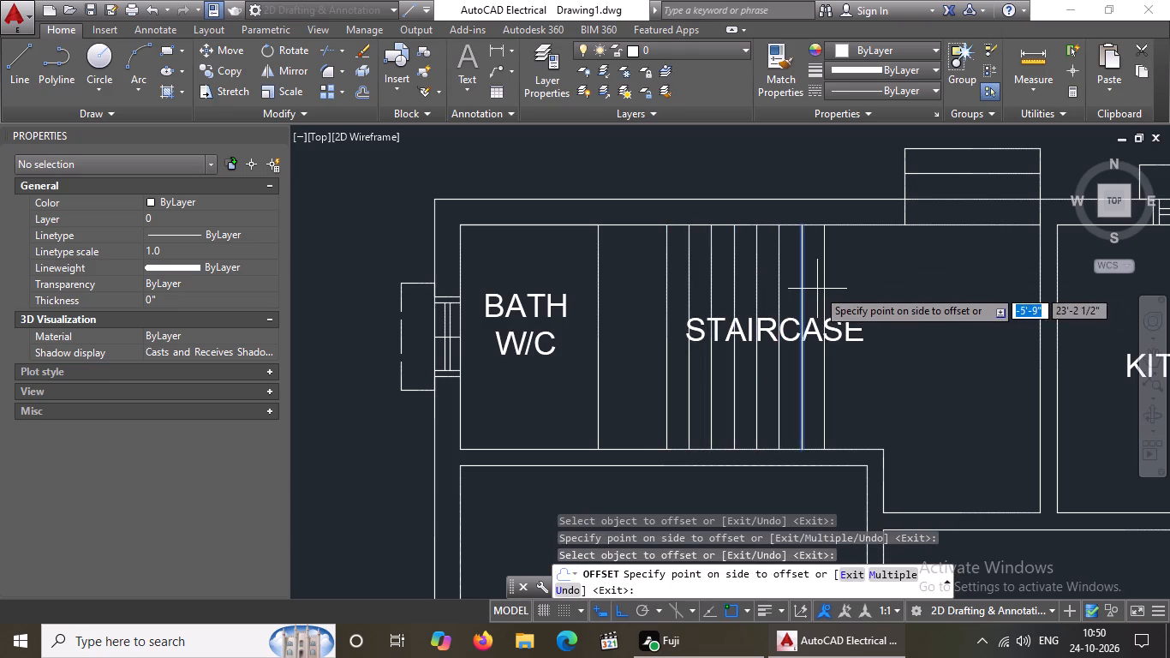
{"action": "left_click", "coordinate": [854, 283]}
{"action": "left_click_drag", "start_coordinate": [822, 296], "coordinate": [877, 275]}
{"action": "left_click", "coordinate": [886, 272]}
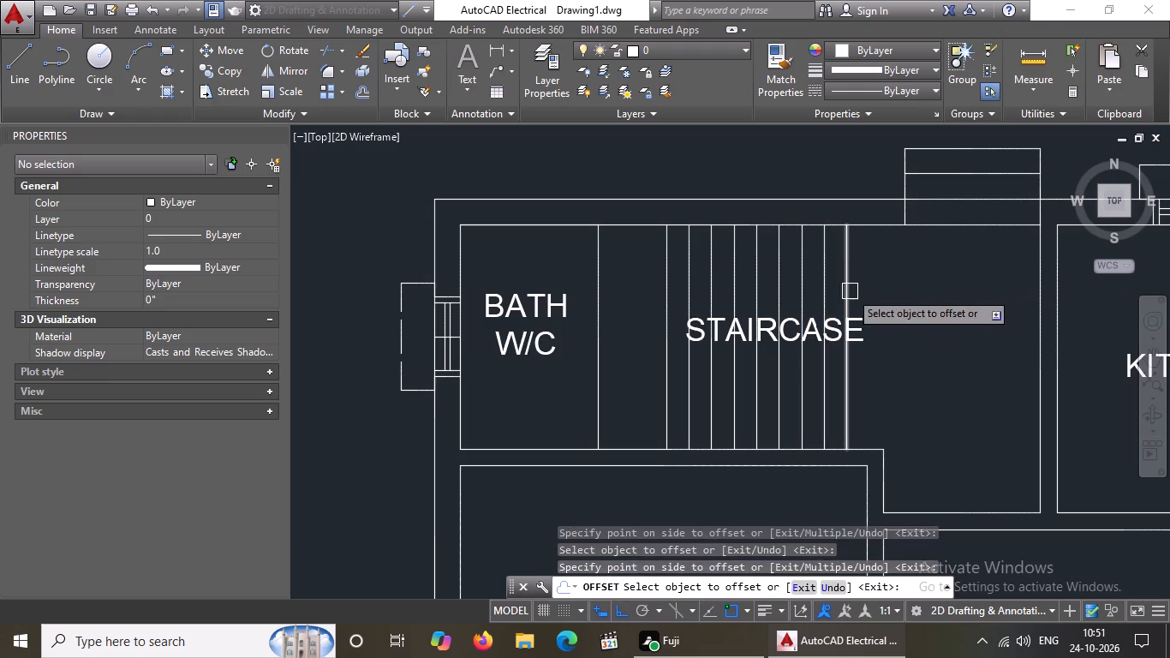
{"action": "left_click", "coordinate": [846, 296]}
{"action": "left_click", "coordinate": [864, 289]}
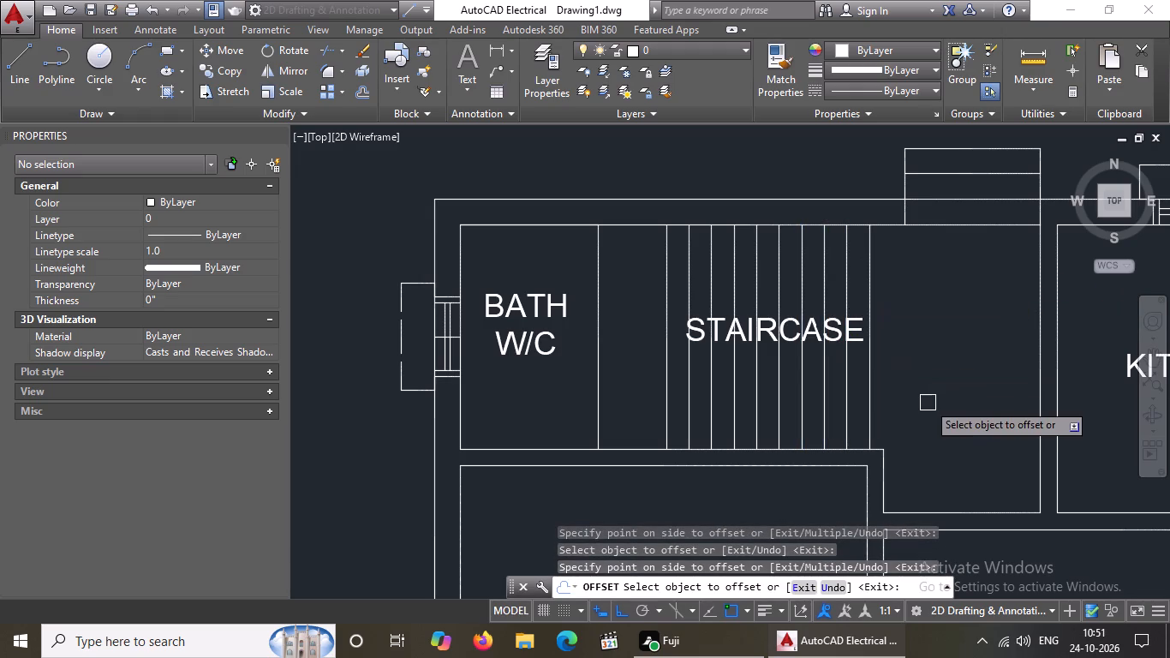
{"action": "key", "text": "Escape"}
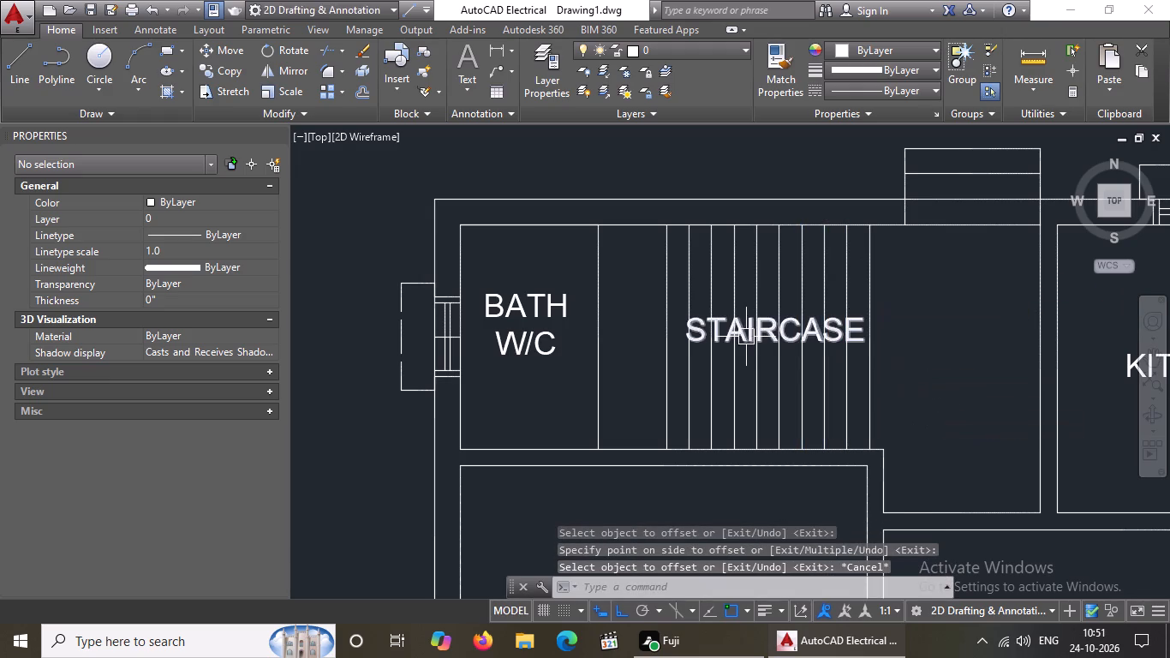
Move the STAIRCASE label north so its top-left corner sits on the north end of the first 8" tread line.
{"action": "left_click", "coordinate": [770, 338]}
{"action": "left_click", "coordinate": [691, 321]}
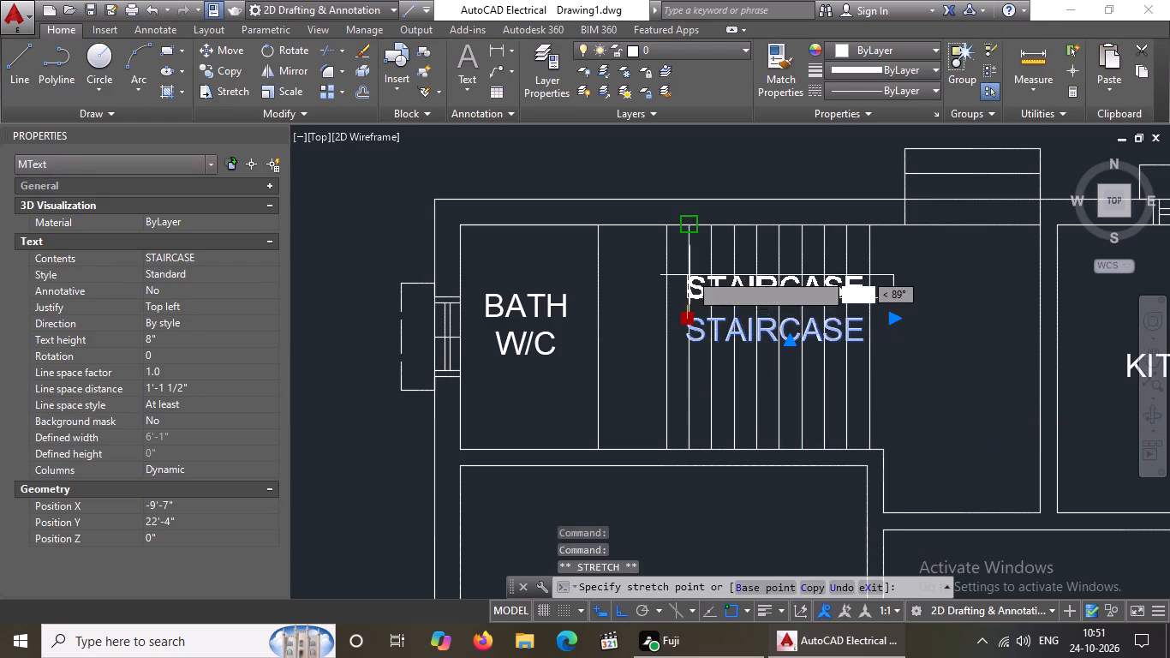
{"action": "left_click", "coordinate": [688, 266]}
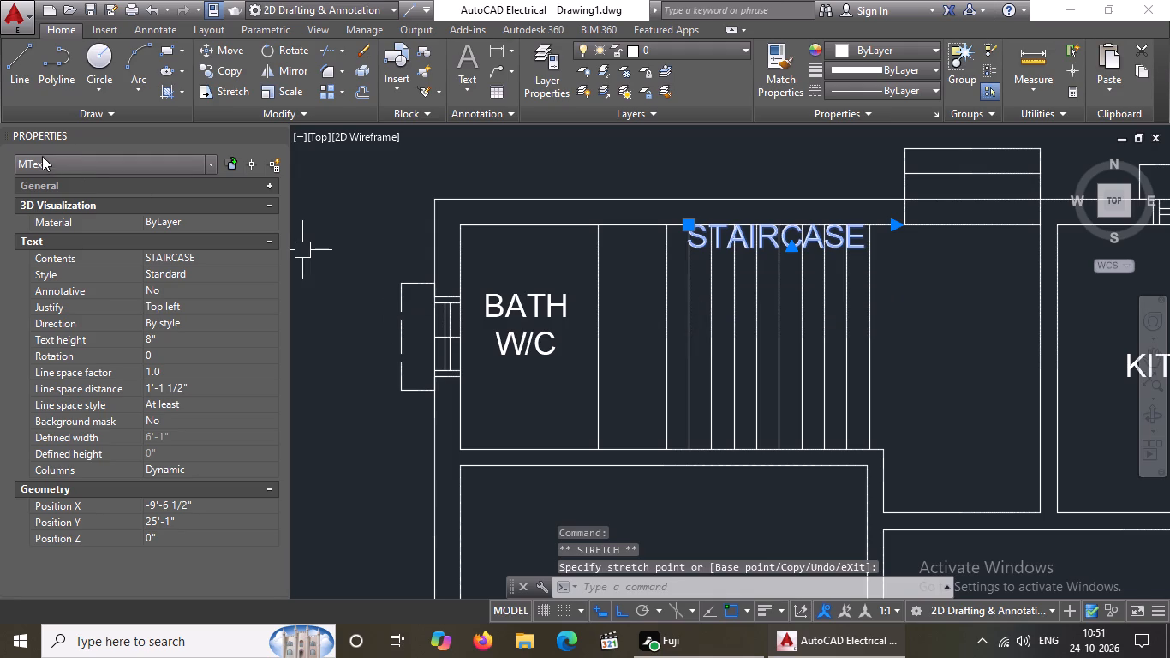
Draw a horizontal line through the treads from the bath partition's midpoint east to the last tread line.
{"action": "key", "text": "l"}
{"action": "key", "text": "Return"}
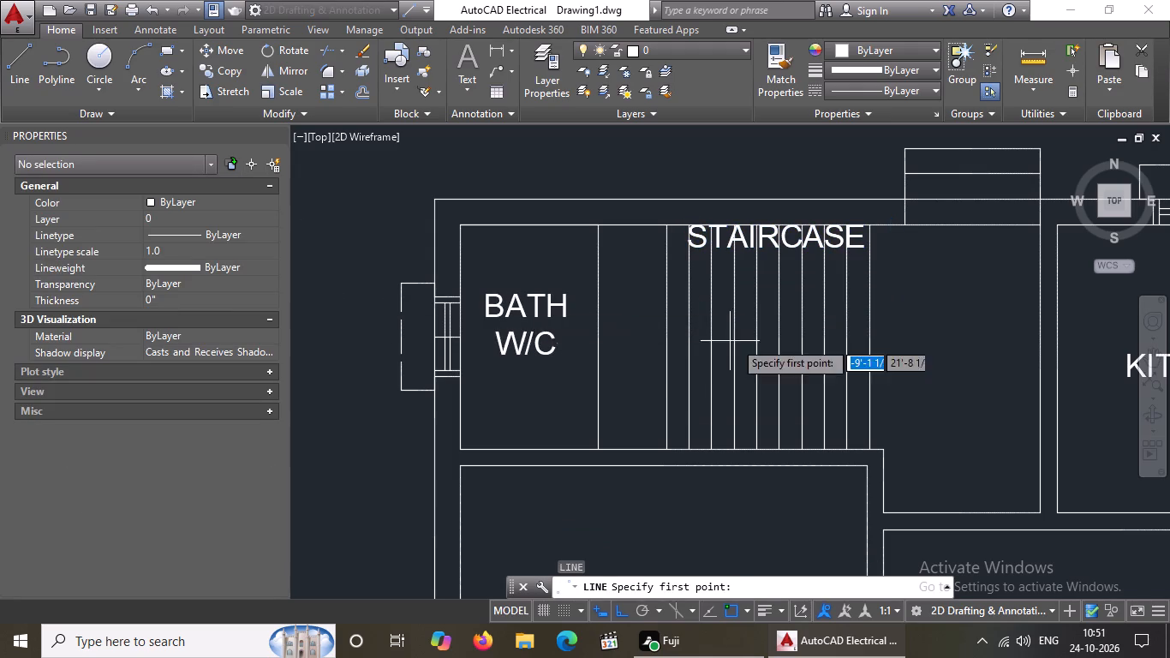
{"action": "left_click_drag", "start_coordinate": [598, 344], "coordinate": [611, 343]}
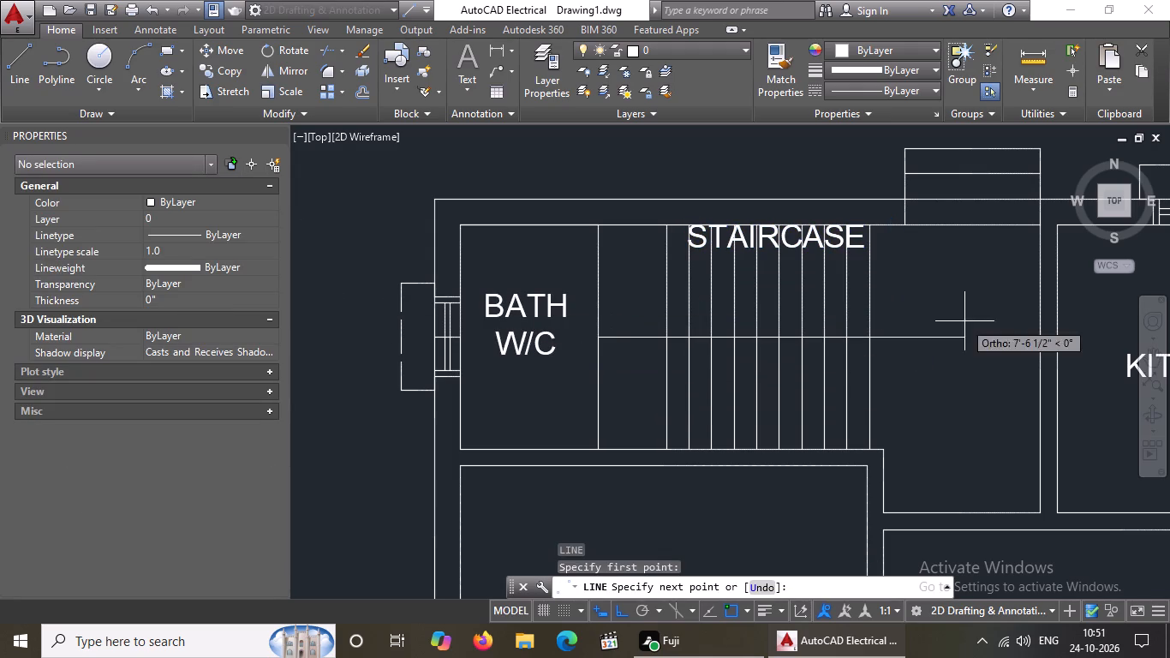
{"action": "left_click", "coordinate": [871, 336]}
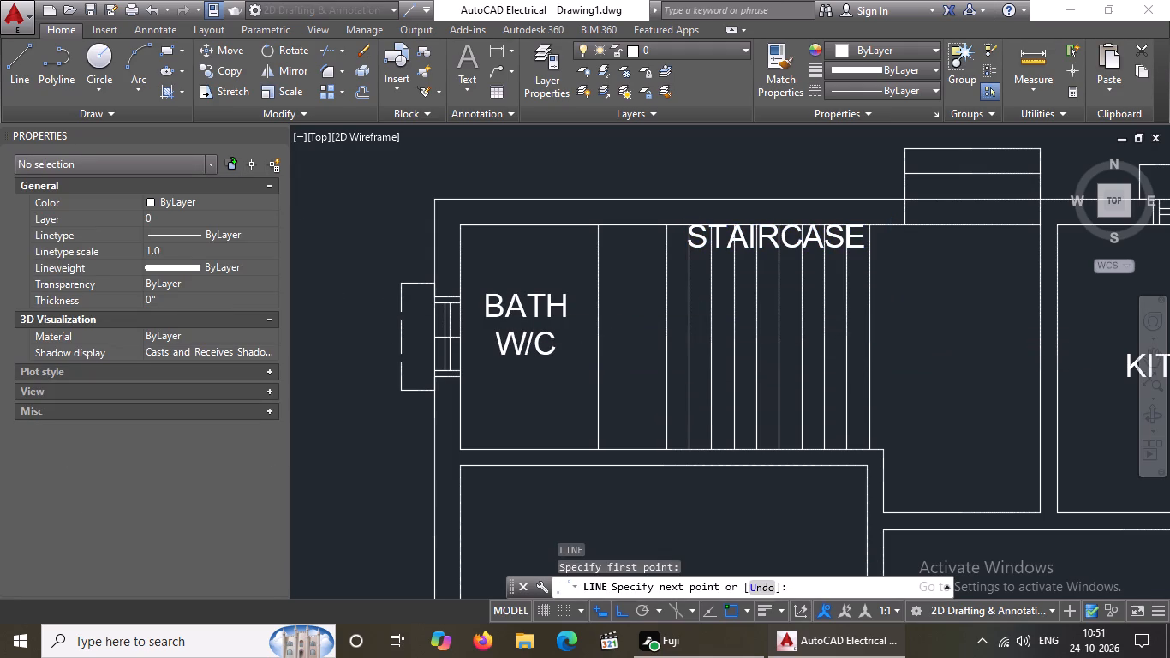
{"action": "scroll", "coordinate": [904, 307], "scroll_direction": "down", "scroll_amount": 5}
{"action": "key", "text": "Escape"}
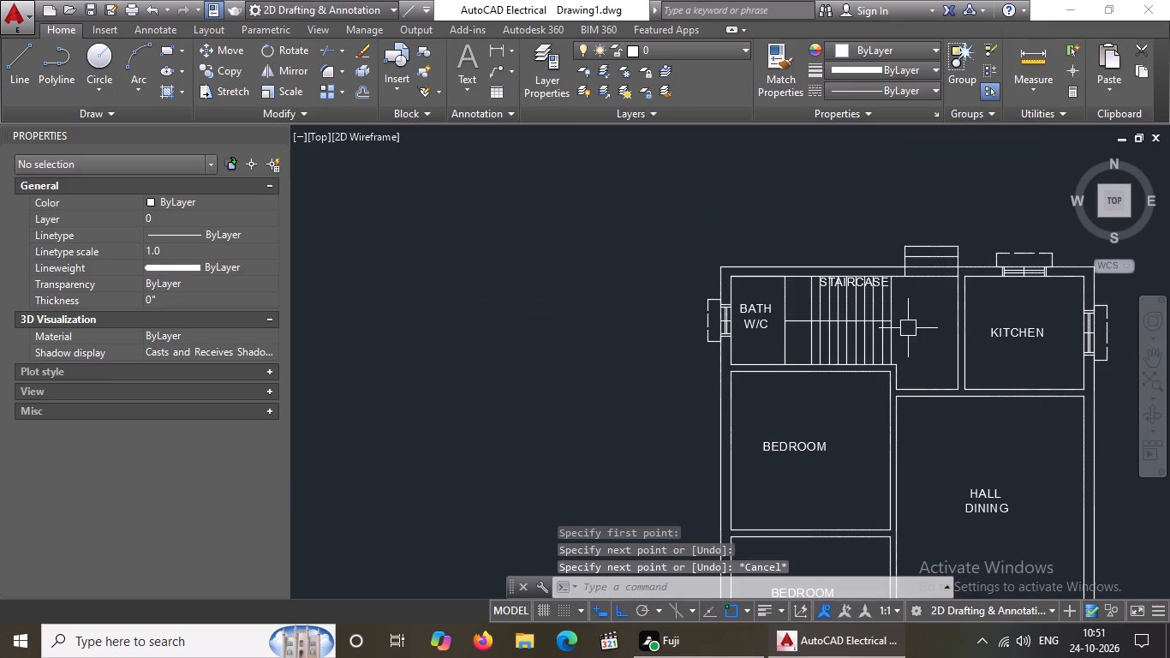
Draw a 9" line west across the outer wall from the midpoint of the north bedroom's west inner wall face.
{"action": "scroll", "coordinate": [913, 326], "scroll_direction": "down", "scroll_amount": 4}
{"action": "middle_click_drag", "start_coordinate": [890, 491], "coordinate": [884, 455]}
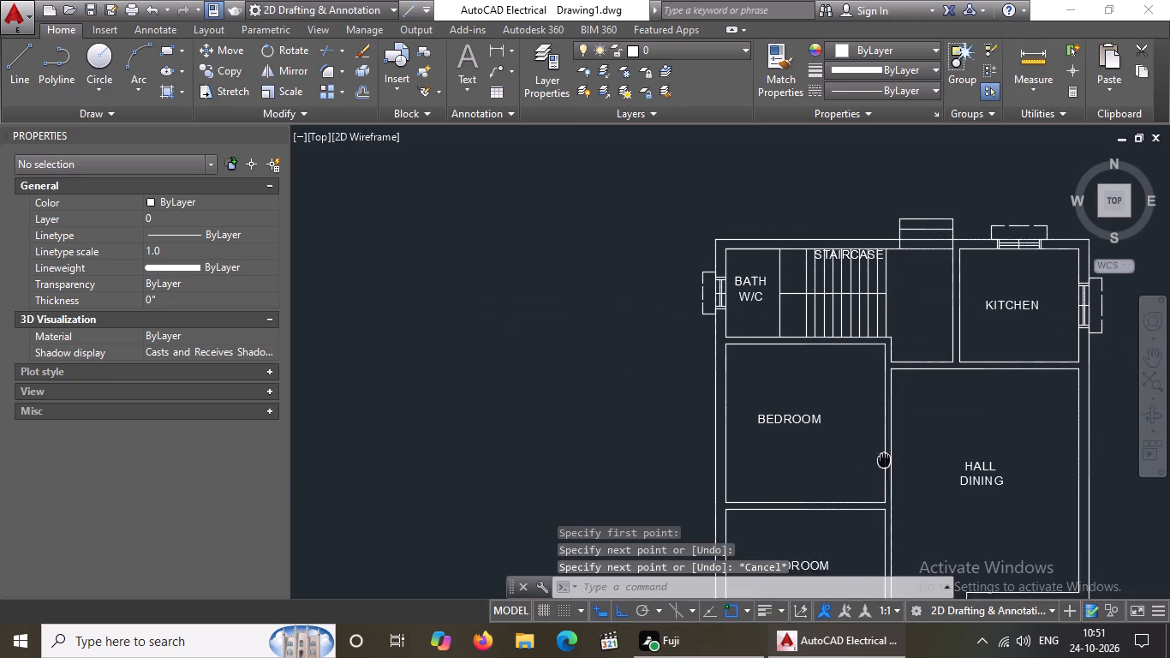
{"action": "middle_click_drag", "start_coordinate": [884, 455], "coordinate": [879, 432]}
{"action": "middle_click_drag", "start_coordinate": [780, 385], "coordinate": [773, 365]}
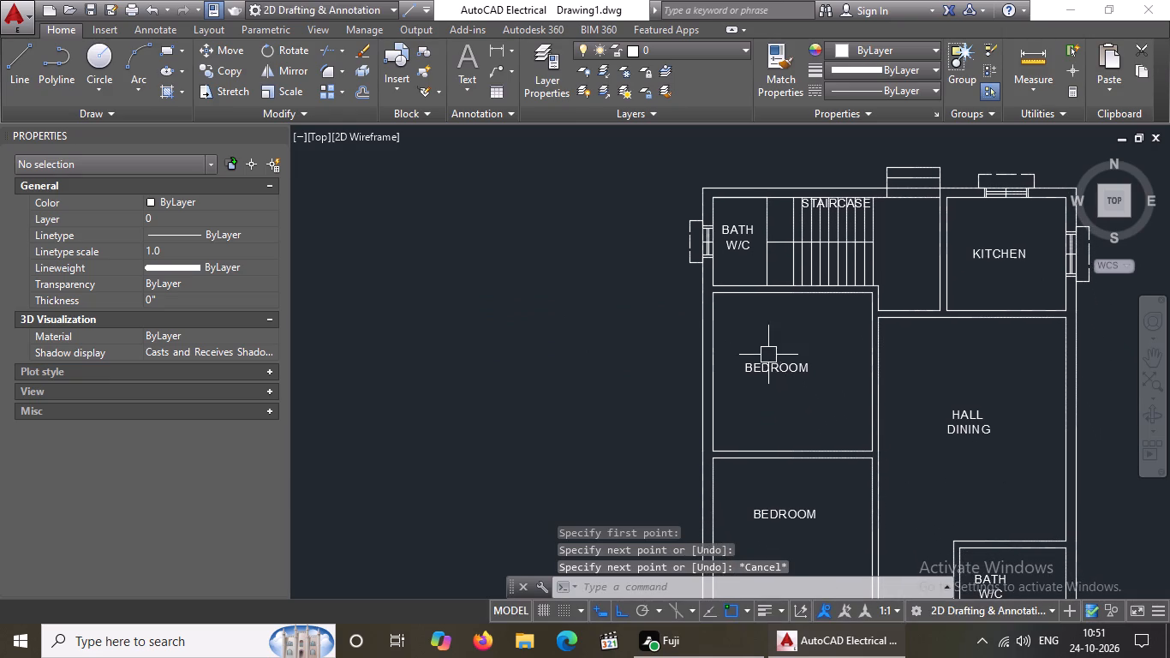
{"action": "key", "text": "Escape"}
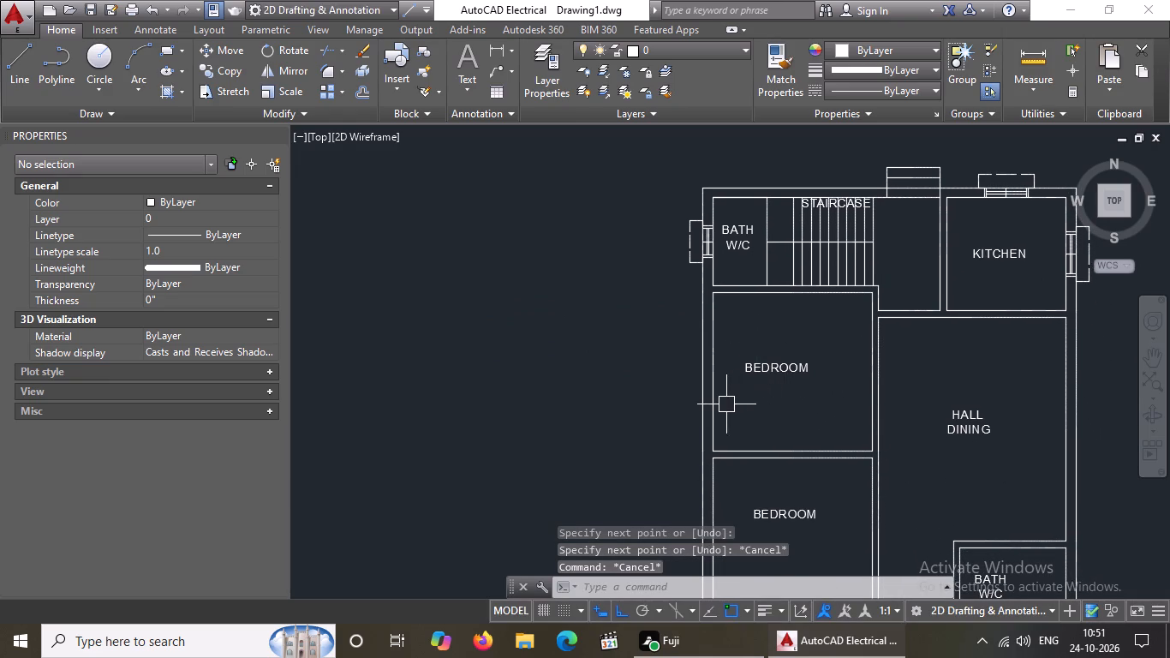
{"action": "key", "text": "l"}
{"action": "key", "text": "Return"}
{"action": "scroll", "coordinate": [723, 399], "scroll_direction": "up", "scroll_amount": 3}
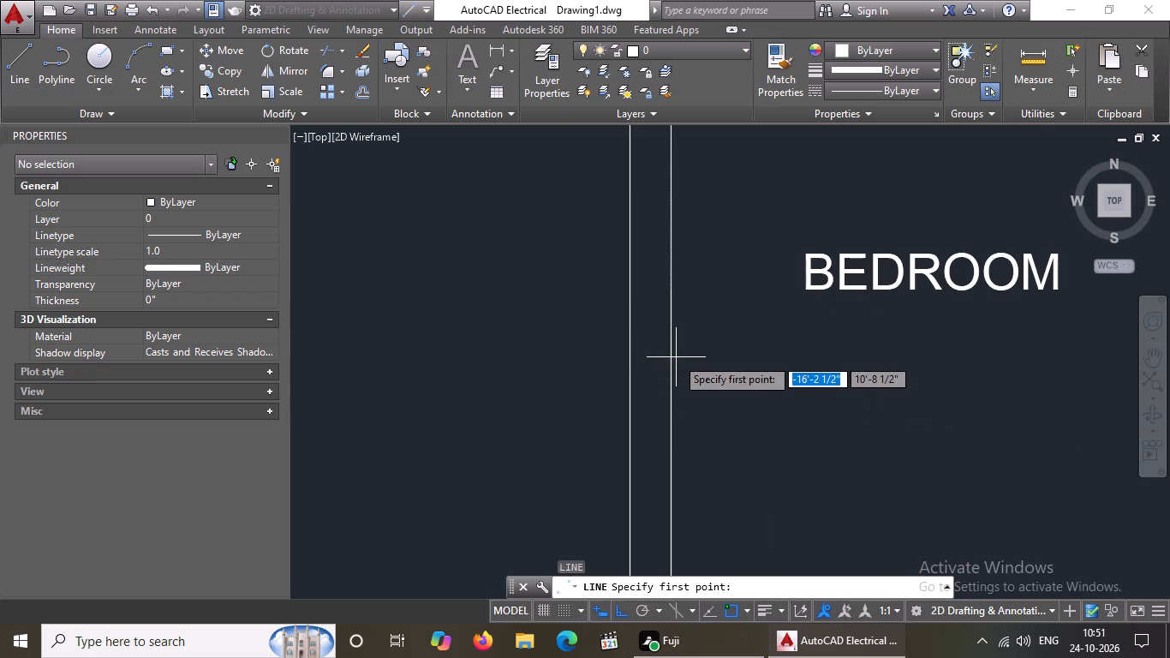
{"action": "left_click", "coordinate": [672, 290]}
{"action": "scroll", "coordinate": [672, 290], "scroll_direction": "down", "scroll_amount": 4}
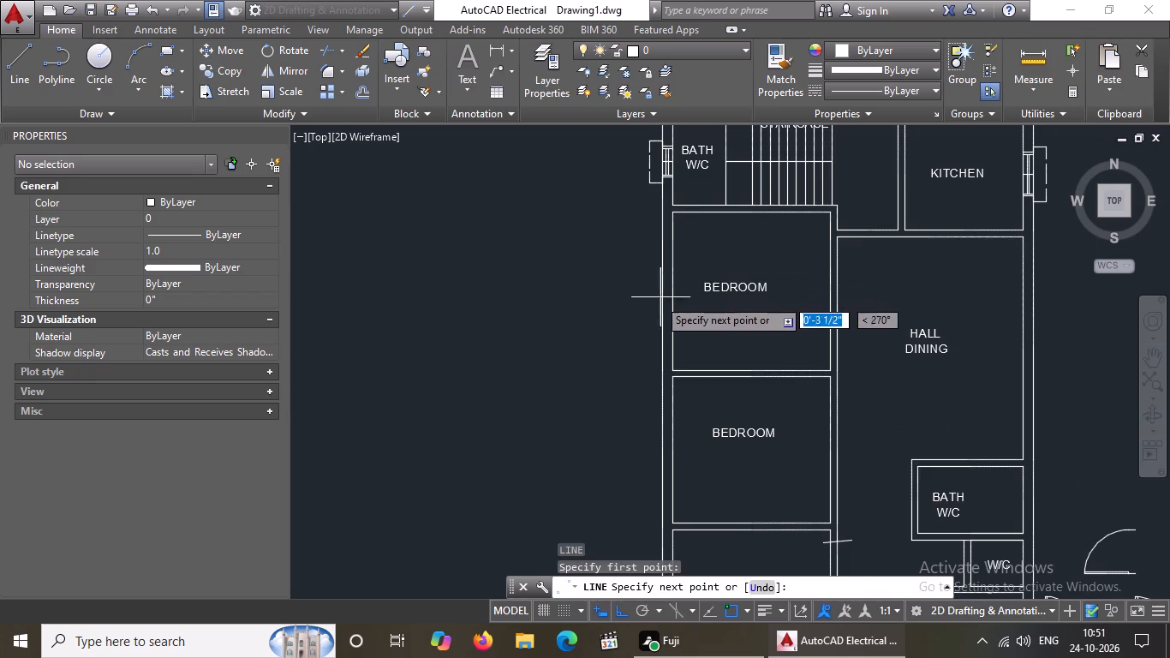
{"action": "type", "text": "9\""}
{"action": "key", "text": "Return"}
{"action": "key", "text": "Return"}
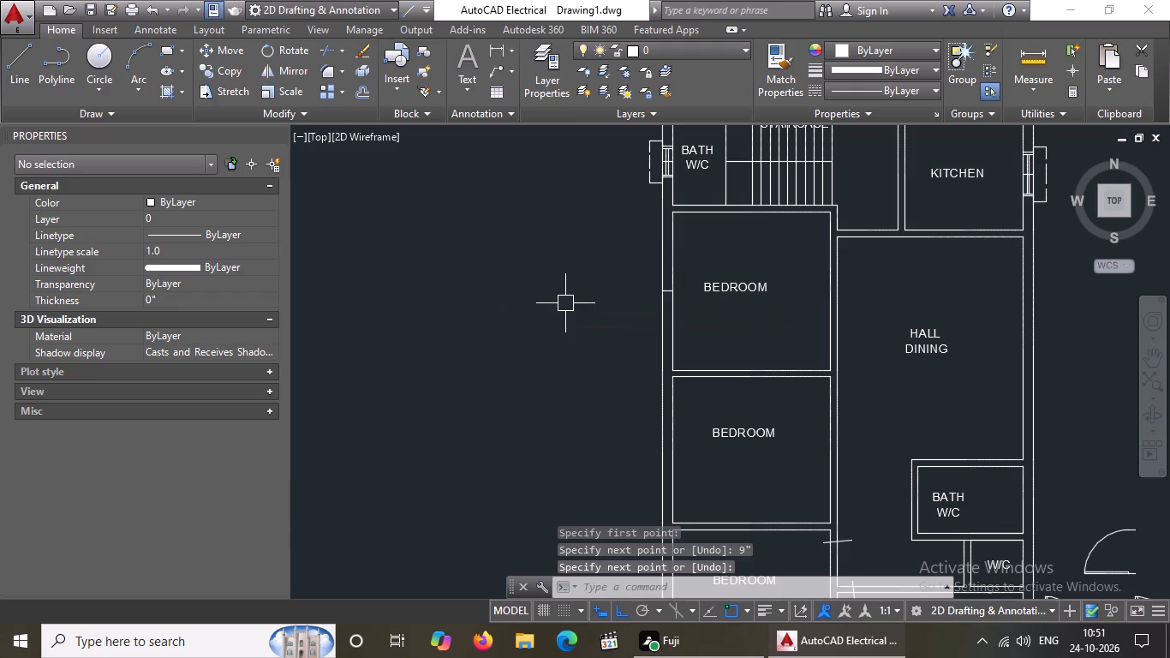
Offset the 9" line across the north bedroom's west outer wall by 1.5' both north and south.
{"action": "key", "text": "Escape"}
{"action": "key", "text": "o"}
{"action": "key", "text": "Return"}
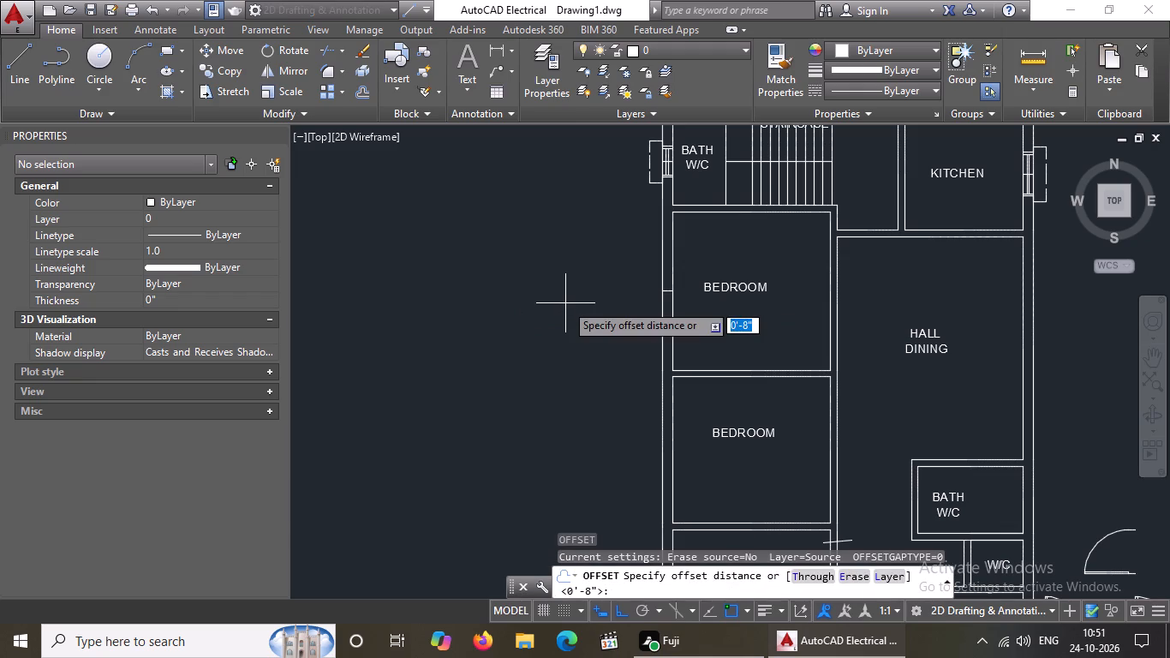
{"action": "key", "text": "1"}
{"action": "type", "text": ".5'"}
{"action": "key", "text": "Return"}
{"action": "scroll", "coordinate": [671, 277], "scroll_direction": "up", "scroll_amount": 2}
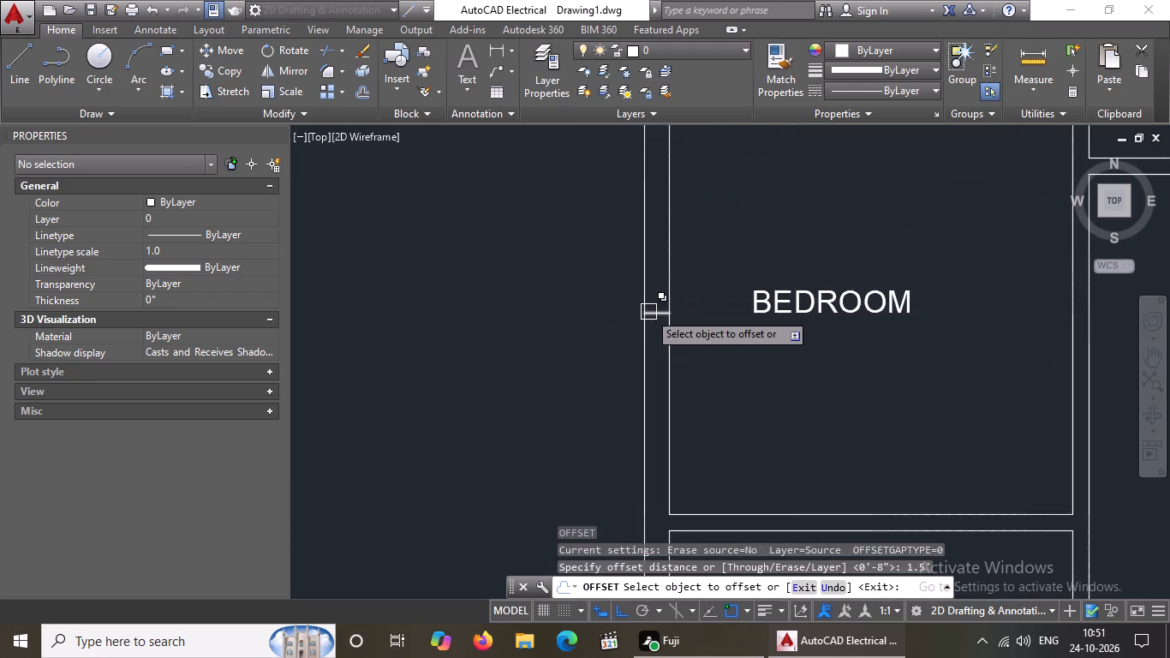
{"action": "left_click", "coordinate": [658, 308]}
{"action": "left_click", "coordinate": [664, 236]}
{"action": "left_click_drag", "start_coordinate": [659, 318], "coordinate": [659, 333]}
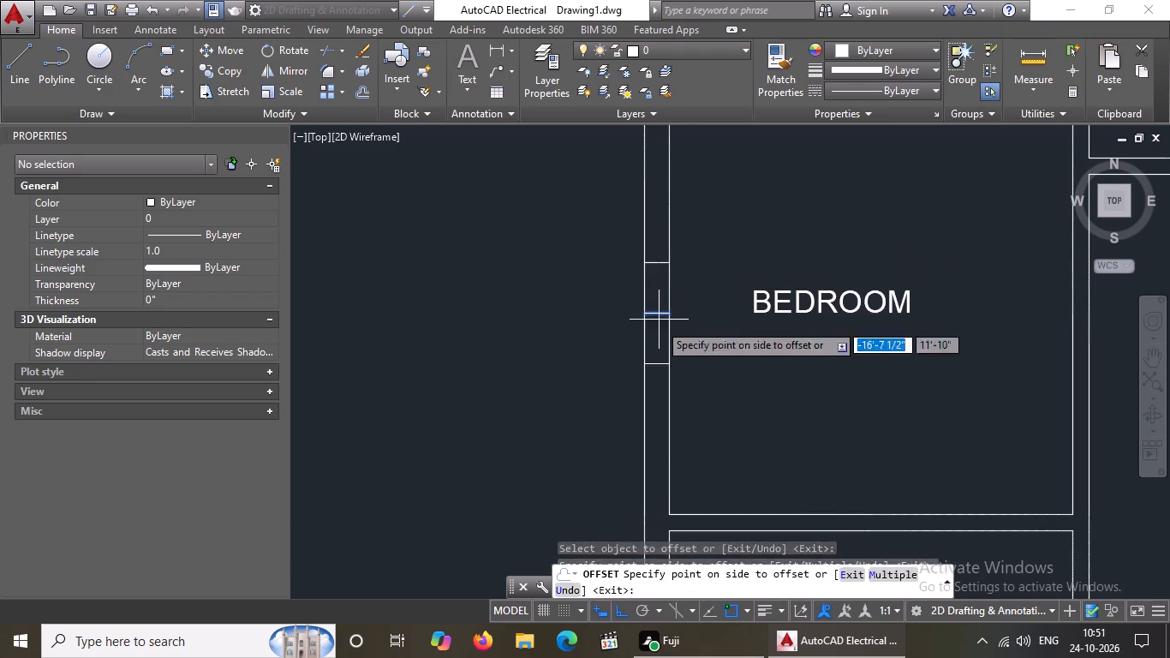
{"action": "left_click_drag", "start_coordinate": [659, 333], "coordinate": [659, 326]}
{"action": "left_click", "coordinate": [642, 462]}
{"action": "key", "text": "Escape"}
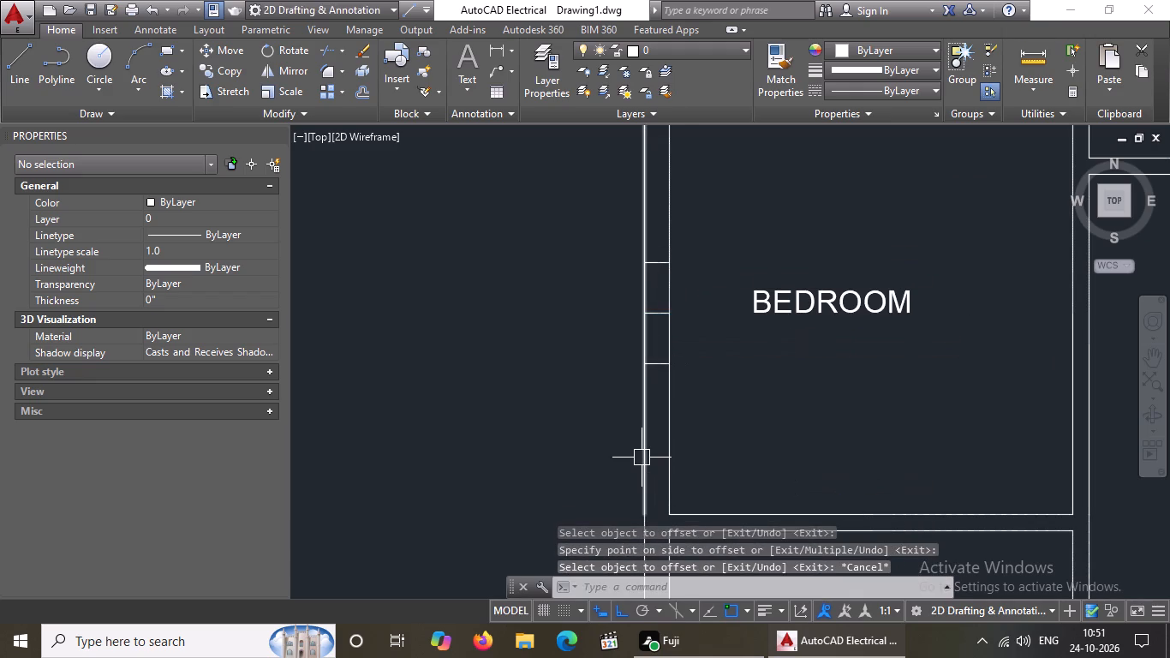
Offset the bedroom window's two end lines outward by 2", the southern one south and the northern one north.
{"action": "key", "text": "o"}
{"action": "key", "text": "Return"}
{"action": "key", "text": "2"}
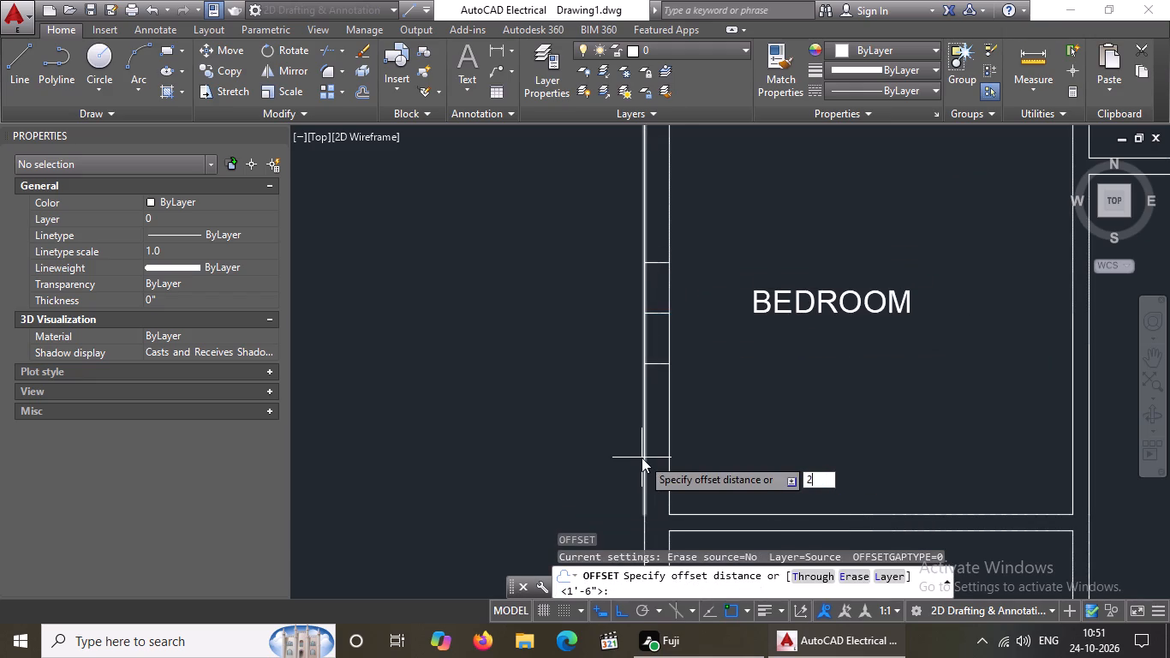
{"action": "key", "text": "shift+quotedbl"}
{"action": "key", "text": "Return"}
{"action": "scroll", "coordinate": [683, 380], "scroll_direction": "up", "scroll_amount": 2}
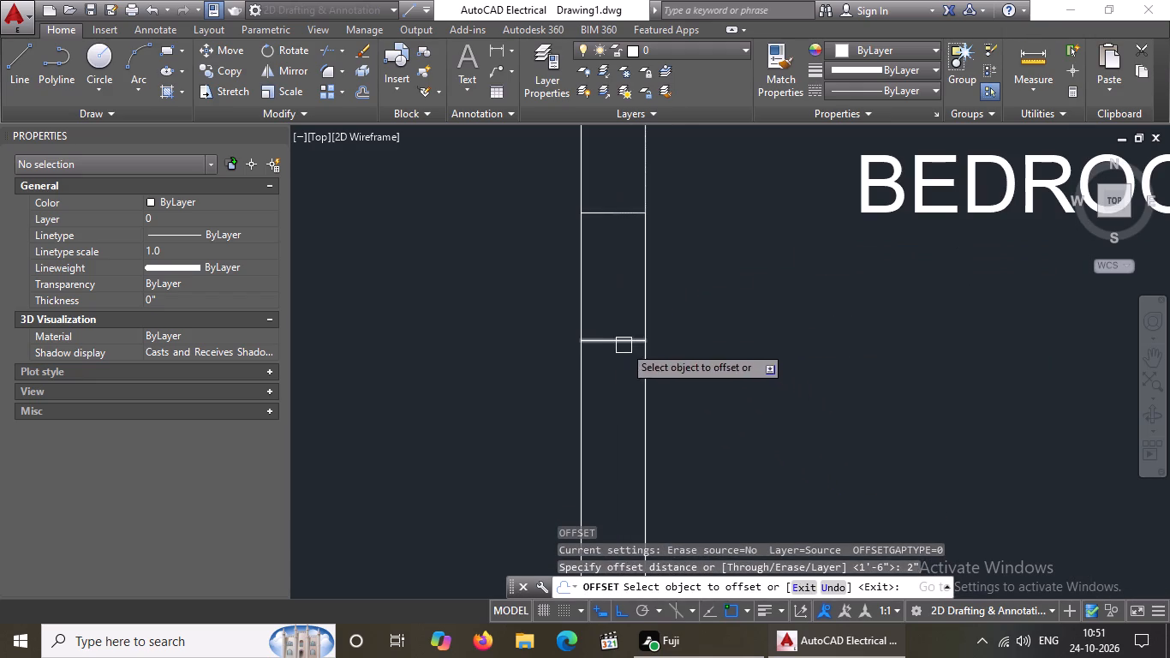
{"action": "left_click", "coordinate": [624, 344]}
{"action": "left_click", "coordinate": [617, 422]}
{"action": "scroll", "coordinate": [623, 354], "scroll_direction": "down", "scroll_amount": 3}
{"action": "scroll", "coordinate": [616, 232], "scroll_direction": "up", "scroll_amount": 3}
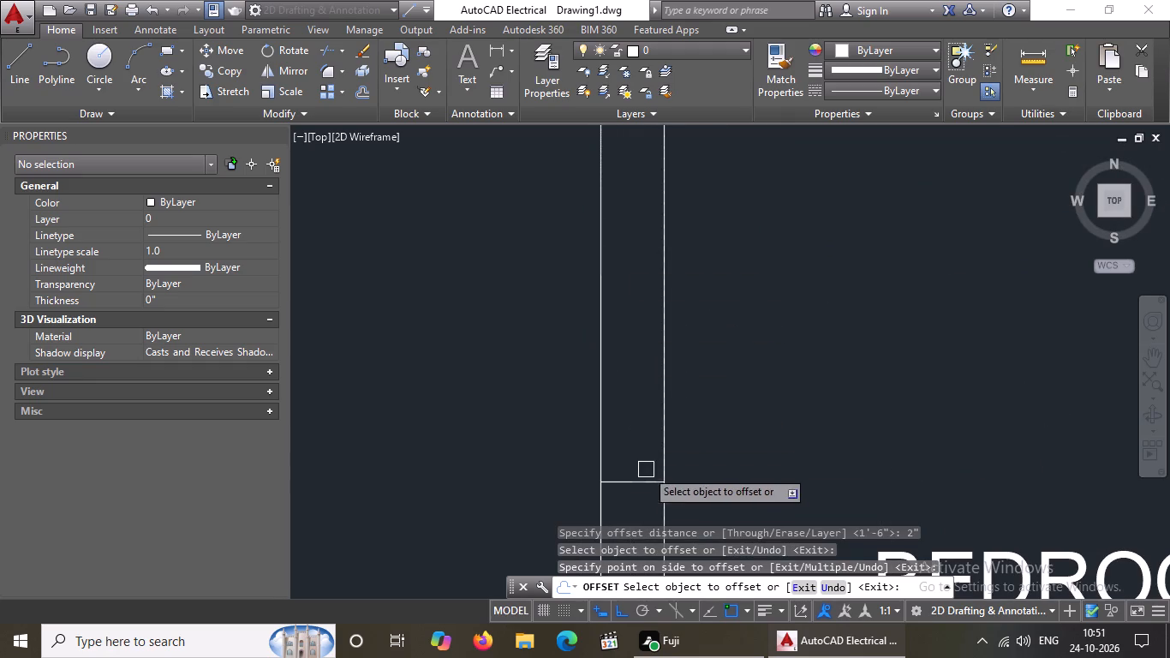
{"action": "left_click_drag", "start_coordinate": [645, 476], "coordinate": [645, 466]}
{"action": "left_click", "coordinate": [646, 423]}
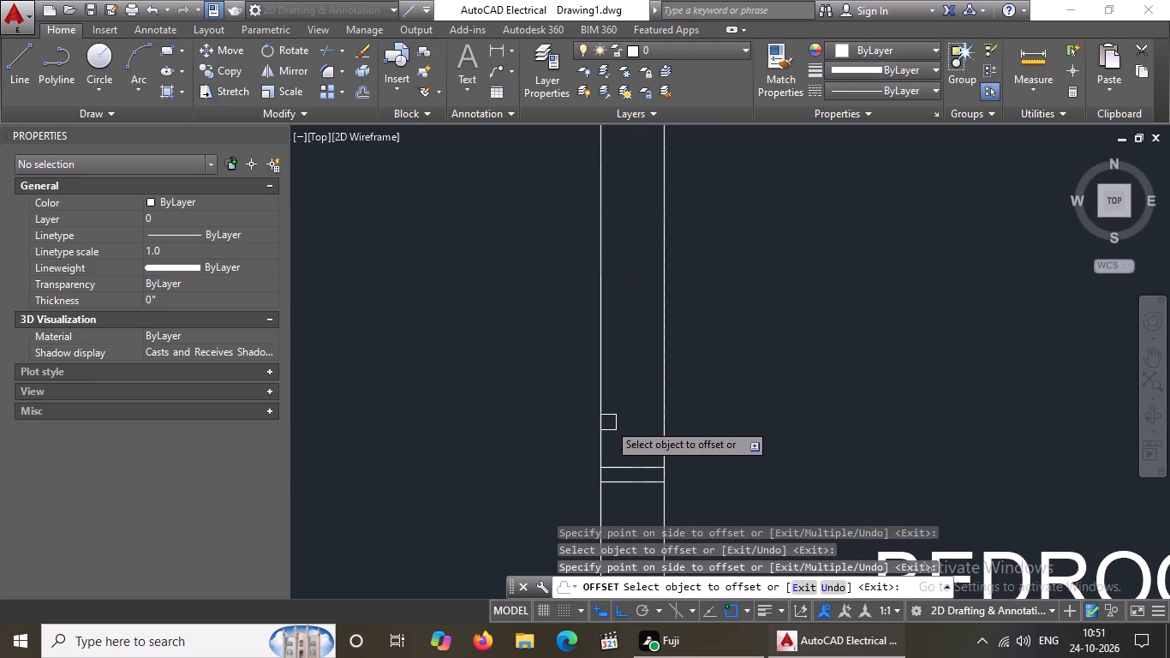
{"action": "scroll", "coordinate": [642, 417], "scroll_direction": "down", "scroll_amount": 3}
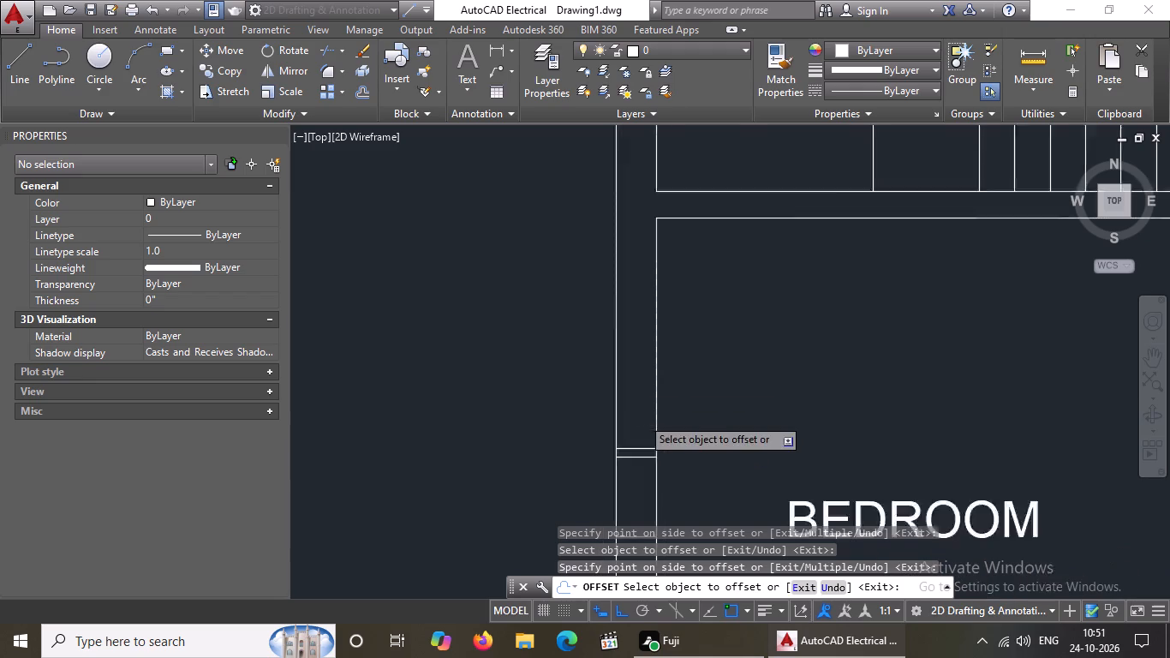
{"action": "scroll", "coordinate": [642, 417], "scroll_direction": "down", "scroll_amount": 1}
{"action": "key", "text": "Escape"}
Draw a vertical line joining the midpoints of the bedroom window's two inner end lines.
{"action": "middle_click_drag", "start_coordinate": [670, 496], "coordinate": [666, 488]}
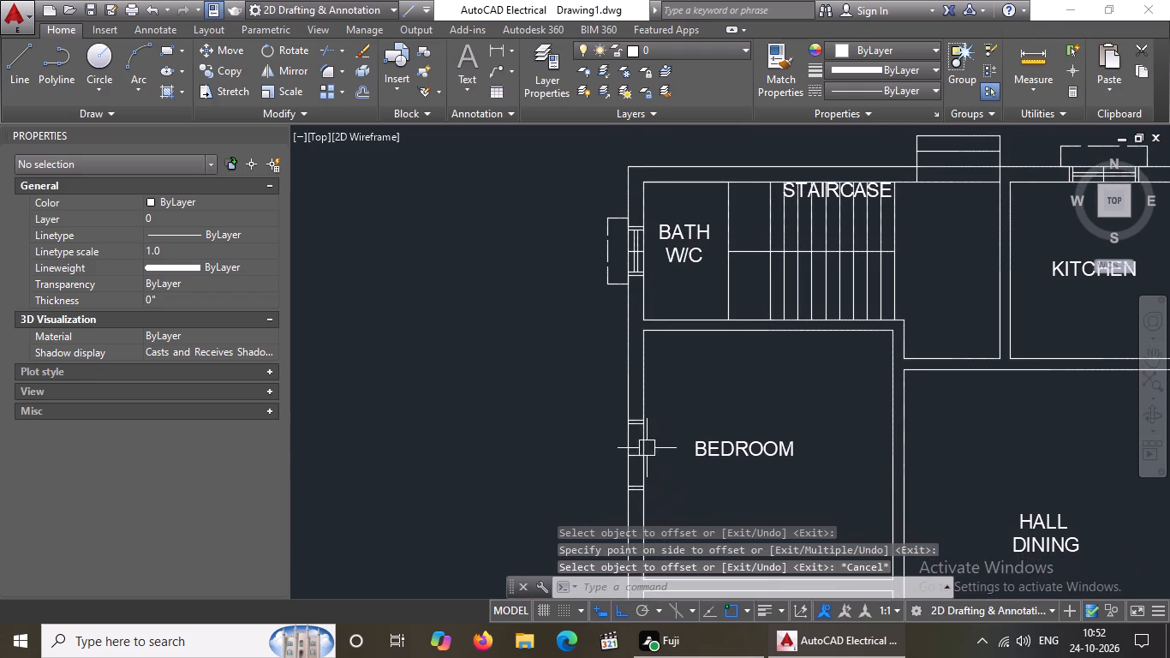
{"action": "middle_click_drag", "start_coordinate": [647, 438], "coordinate": [616, 401]}
{"action": "scroll", "coordinate": [638, 426], "scroll_direction": "up", "scroll_amount": 1}
{"action": "scroll", "coordinate": [638, 399], "scroll_direction": "down", "scroll_amount": 3}
{"action": "middle_click_drag", "start_coordinate": [663, 439], "coordinate": [661, 437]}
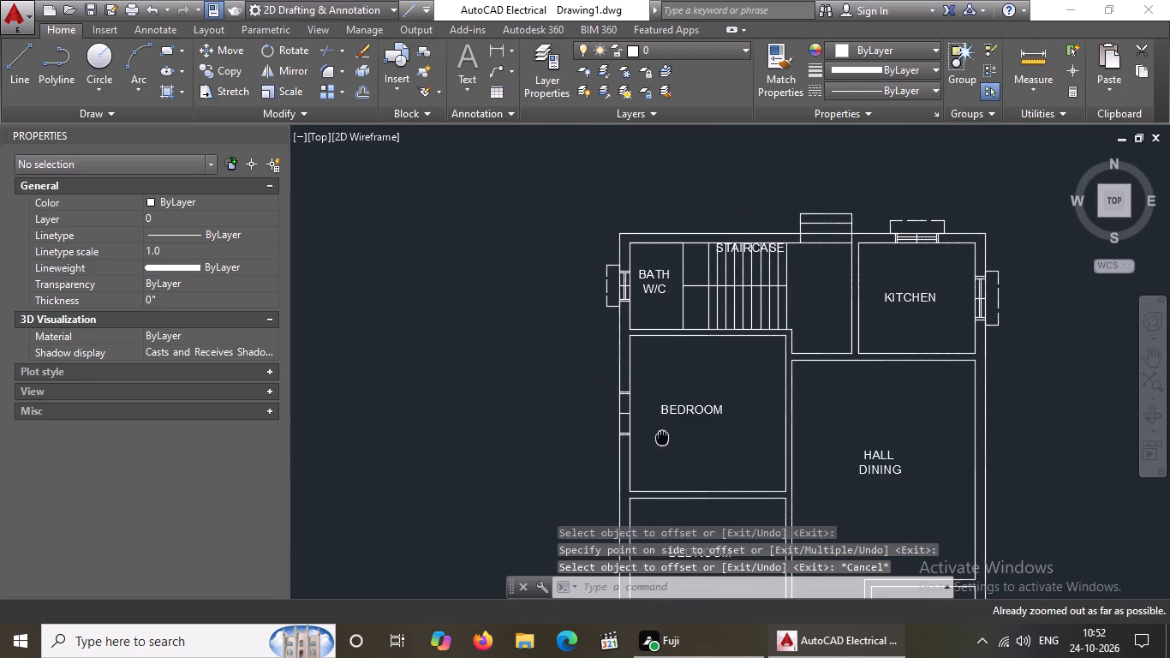
{"action": "middle_click_drag", "start_coordinate": [661, 437], "coordinate": [648, 419]}
{"action": "scroll", "coordinate": [630, 410], "scroll_direction": "up", "scroll_amount": 2}
{"action": "key", "text": "Escape"}
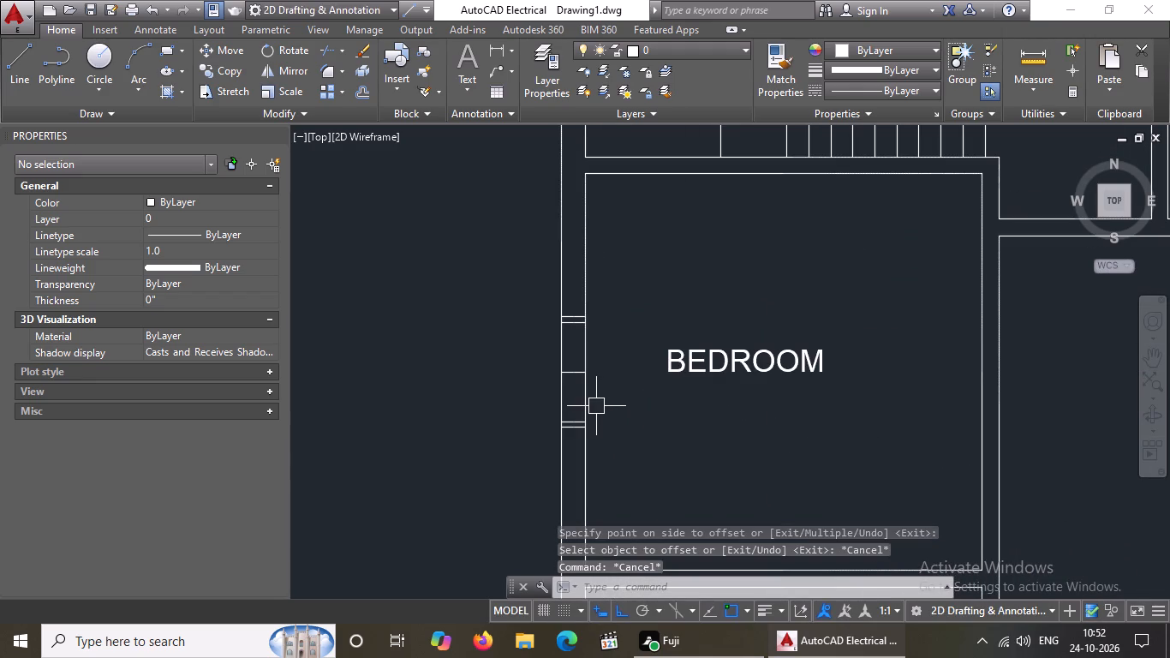
{"action": "key", "text": "l"}
{"action": "key", "text": "Return"}
{"action": "scroll", "coordinate": [576, 338], "scroll_direction": "up", "scroll_amount": 2}
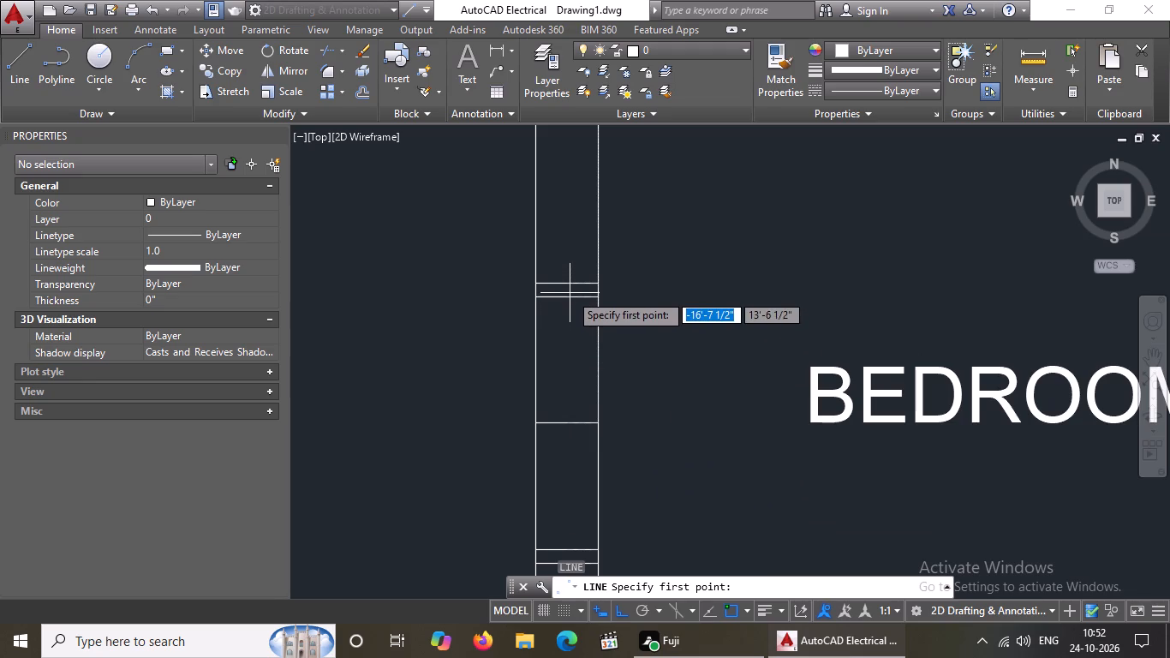
{"action": "left_click_drag", "start_coordinate": [565, 298], "coordinate": [566, 309]}
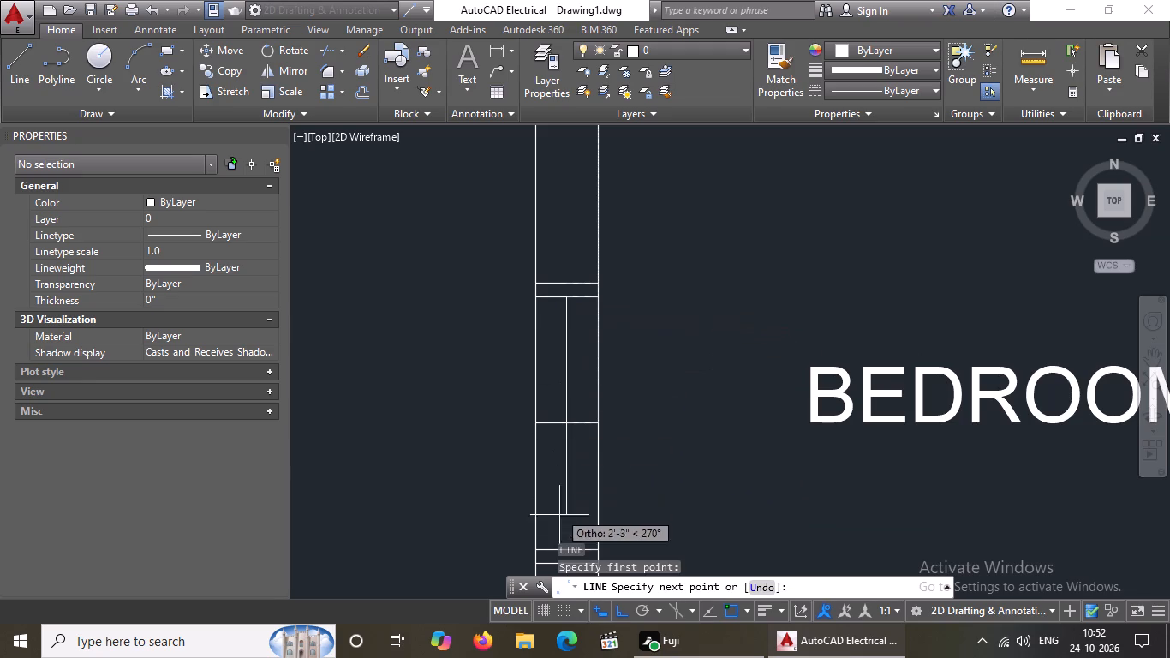
{"action": "scroll", "coordinate": [564, 479], "scroll_direction": "down", "scroll_amount": 4}
{"action": "scroll", "coordinate": [558, 496], "scroll_direction": "up", "scroll_amount": 3}
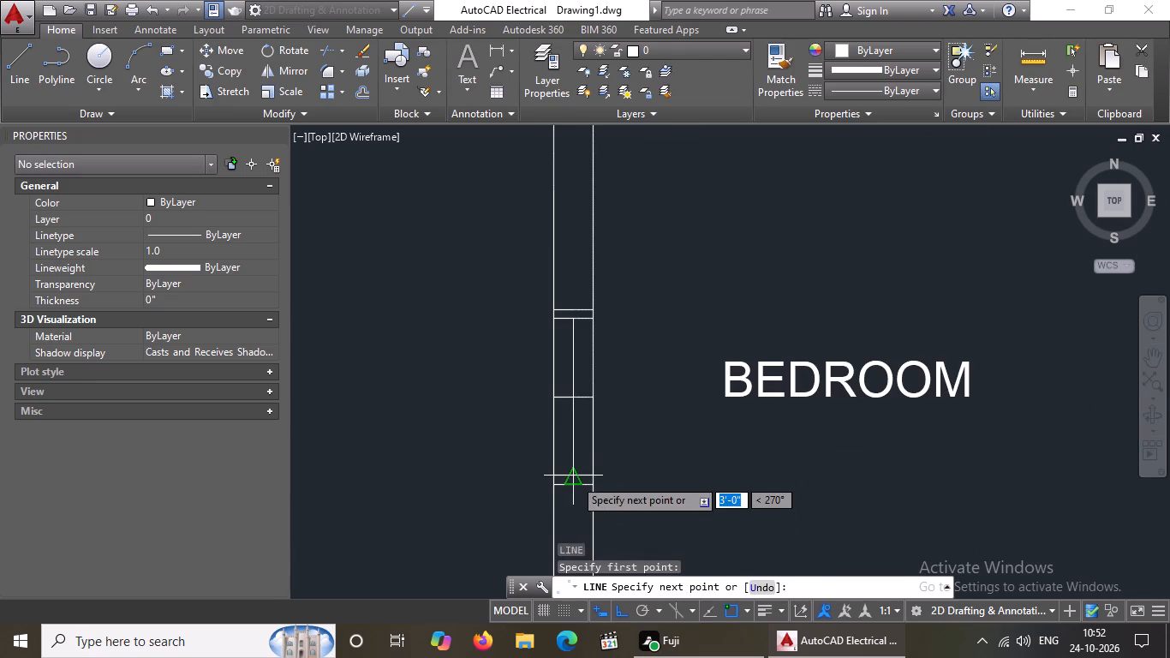
{"action": "left_click", "coordinate": [574, 475]}
{"action": "key", "text": "Escape"}
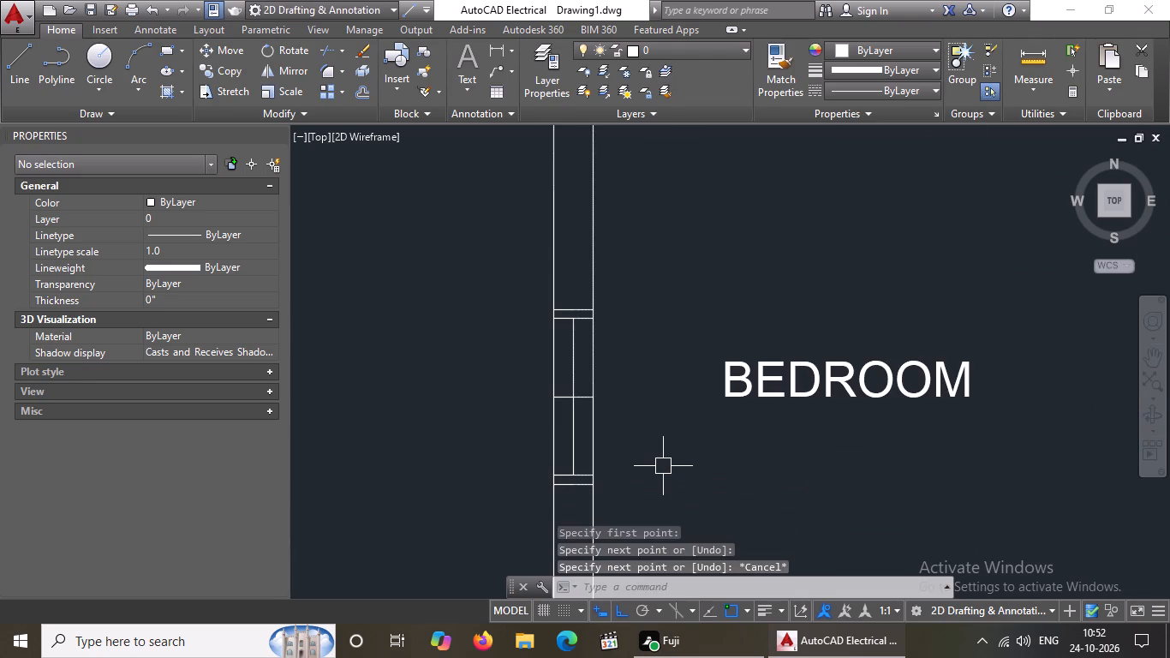
Offset the bedroom window's vertical centre line by 1" to both the west and the east.
{"action": "key", "text": "o"}
{"action": "key", "text": "Return"}
{"action": "type", "text": "1\""}
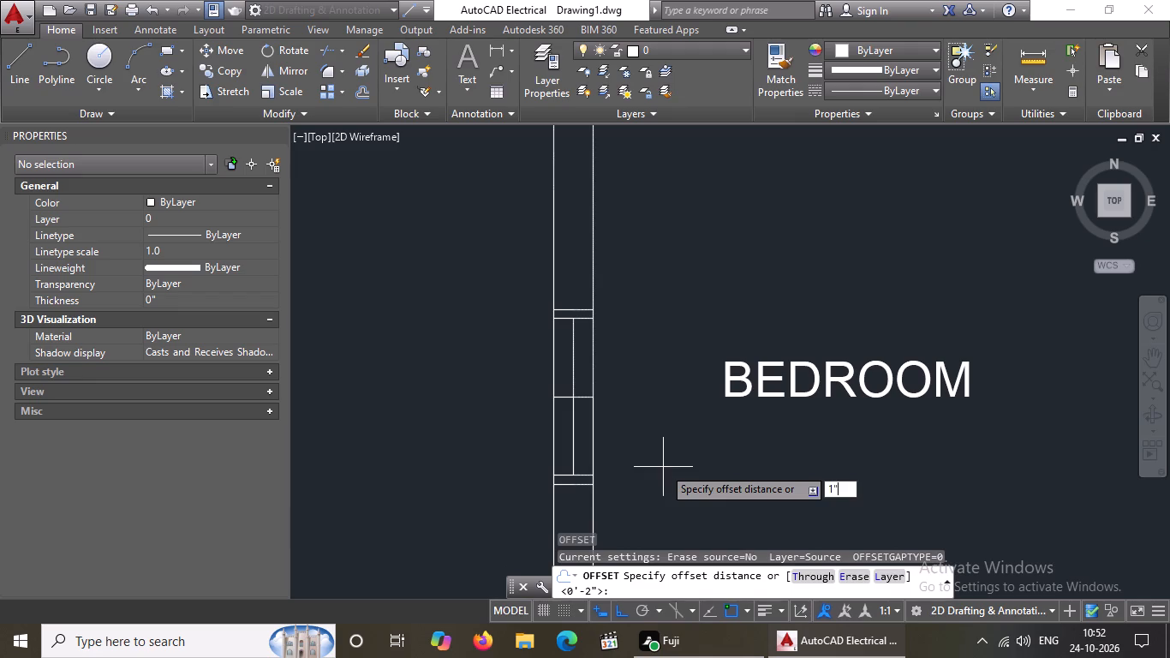
{"action": "key", "text": "Return"}
{"action": "left_click", "coordinate": [576, 377]}
{"action": "left_click_drag", "start_coordinate": [440, 380], "coordinate": [476, 376]}
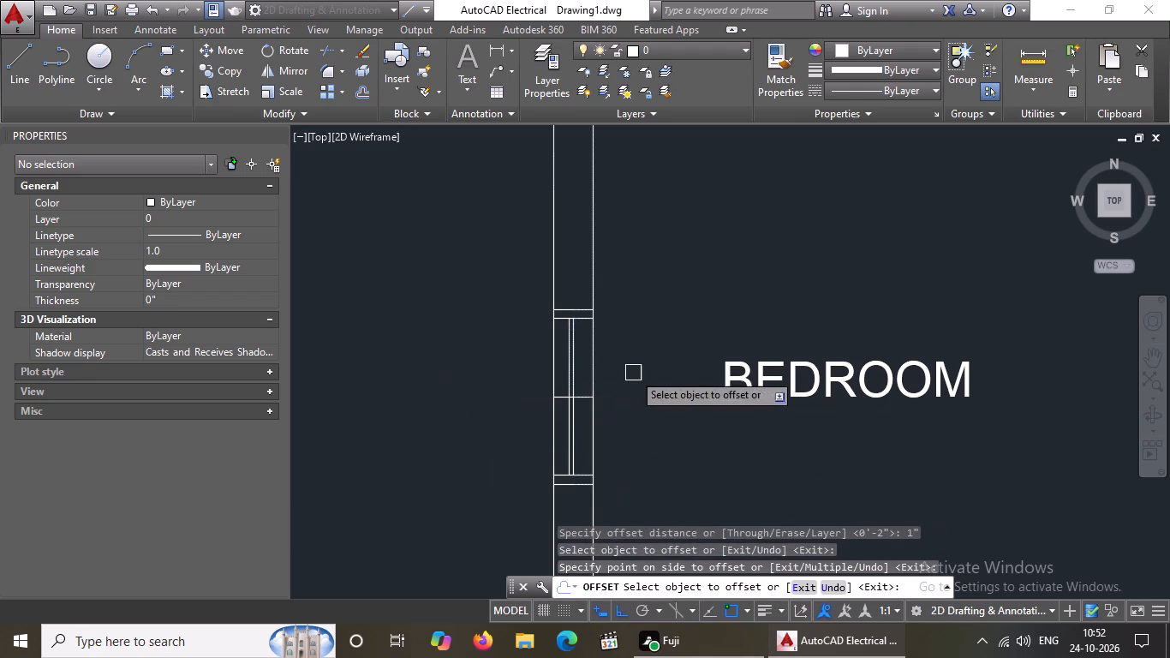
{"action": "left_click_drag", "start_coordinate": [576, 387], "coordinate": [585, 386]}
{"action": "left_click", "coordinate": [620, 380]}
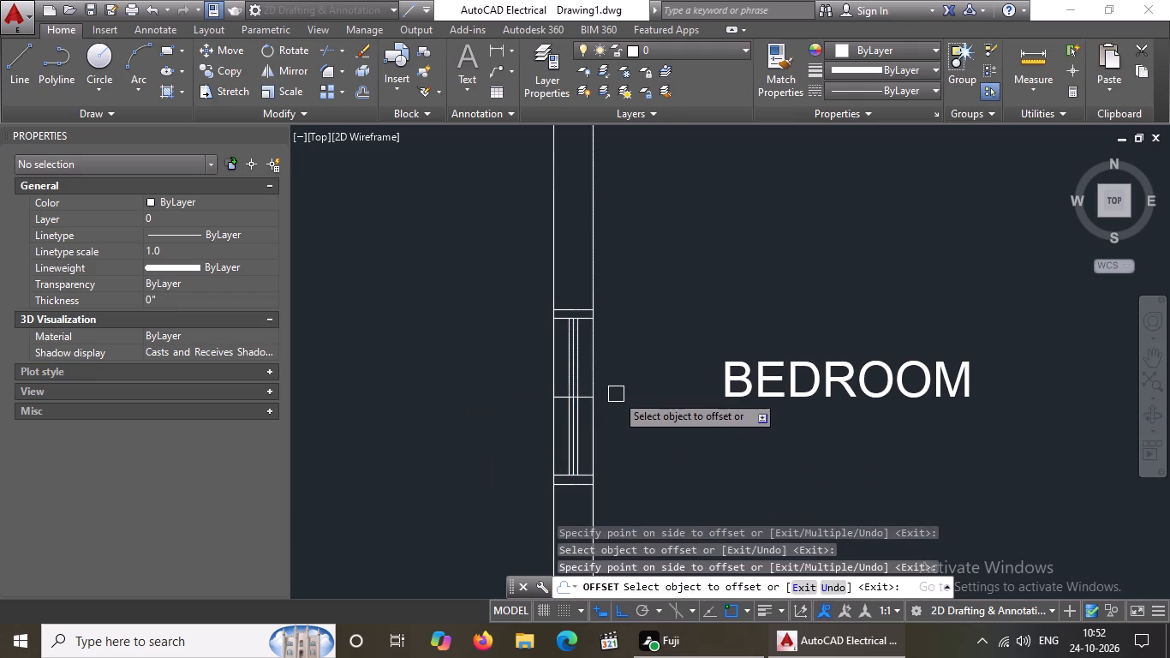
{"action": "key", "text": "Escape"}
Delete the vertical centre line between the bedroom window's two pane lines.
{"action": "scroll", "coordinate": [566, 386], "scroll_direction": "up", "scroll_amount": 3}
{"action": "left_click", "coordinate": [591, 387]}
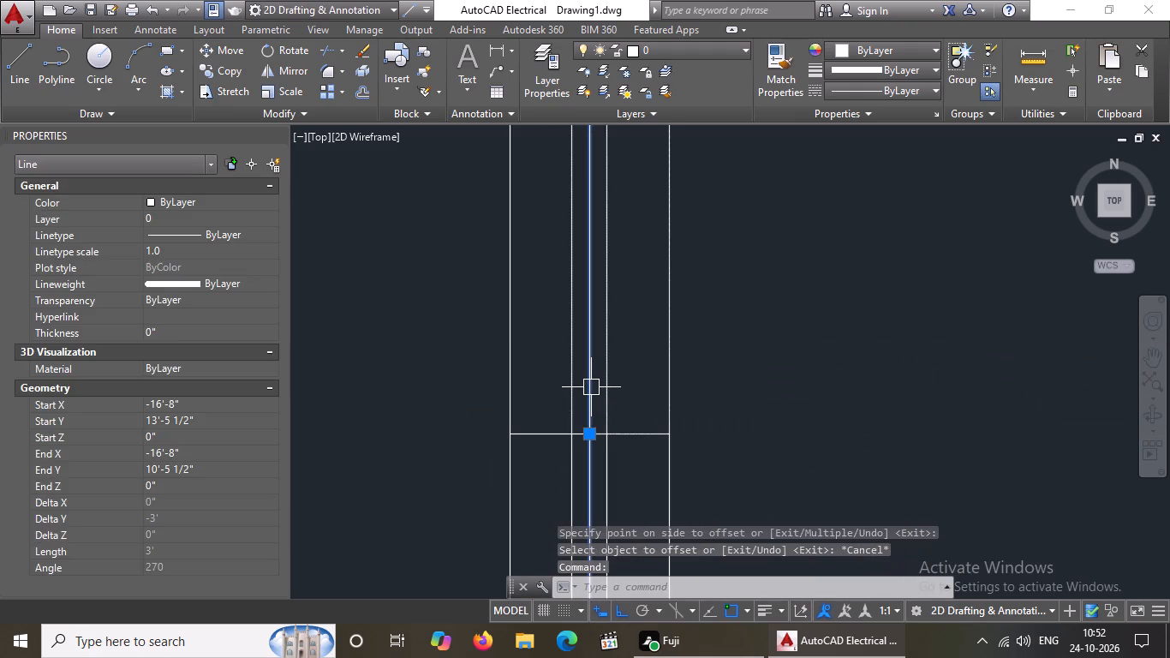
{"action": "key", "text": "Delete"}
Draw lines from the window's outer northwest corner 5" north along the wall, and from there 1' west.
{"action": "scroll", "coordinate": [591, 387], "scroll_direction": "down", "scroll_amount": 4}
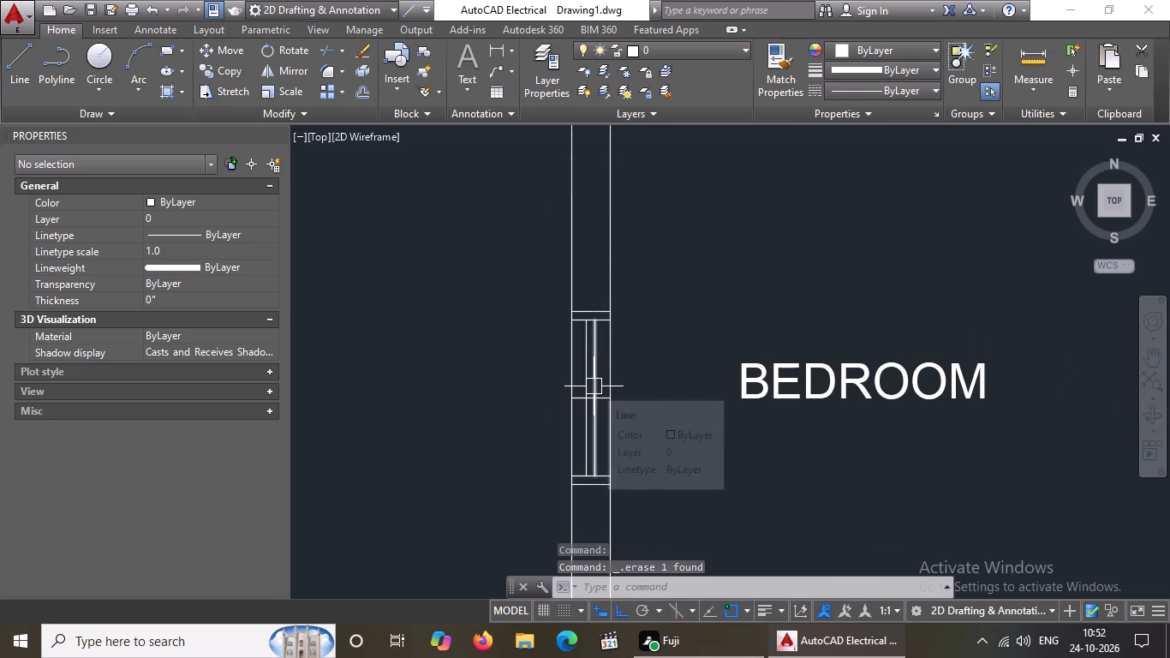
{"action": "scroll", "coordinate": [594, 386], "scroll_direction": "down", "scroll_amount": 2}
{"action": "scroll", "coordinate": [606, 388], "scroll_direction": "up", "scroll_amount": 3}
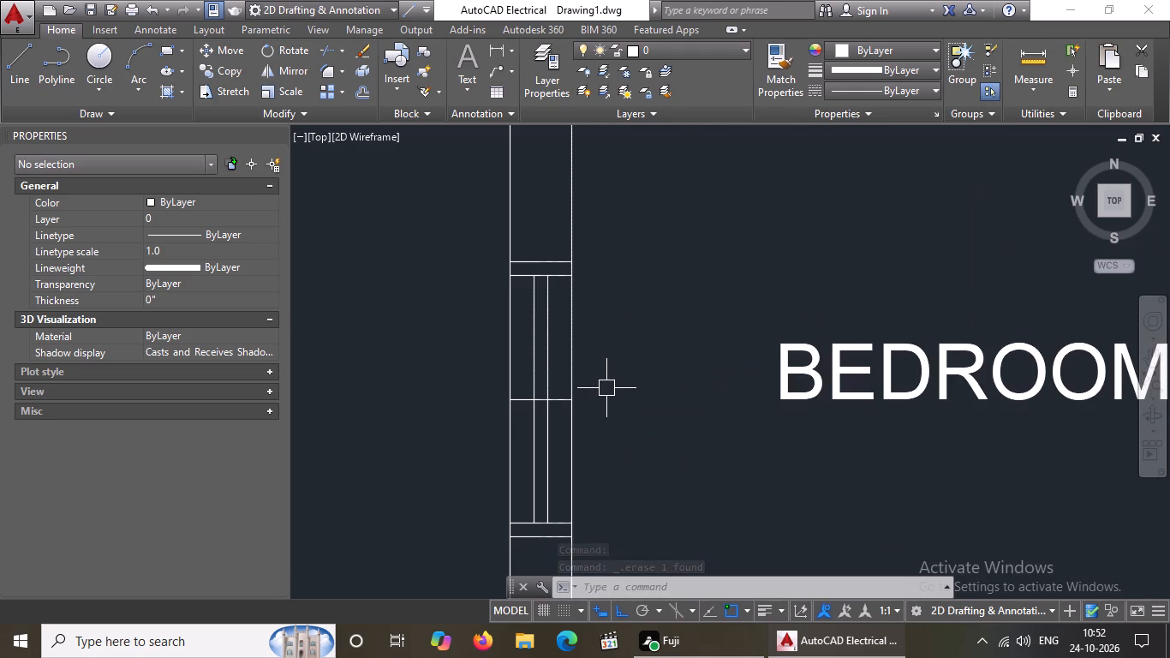
{"action": "key", "text": "Escape"}
{"action": "key", "text": "l"}
{"action": "key", "text": "Return"}
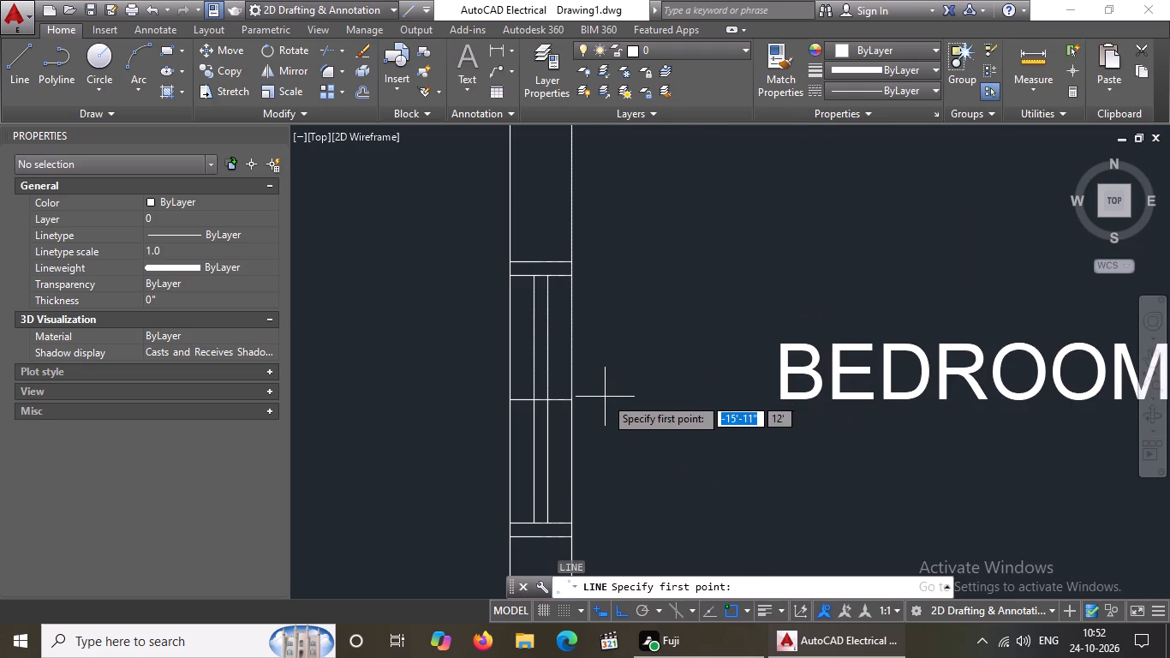
{"action": "scroll", "coordinate": [594, 380], "scroll_direction": "down", "scroll_amount": 4}
{"action": "scroll", "coordinate": [579, 360], "scroll_direction": "up", "scroll_amount": 3}
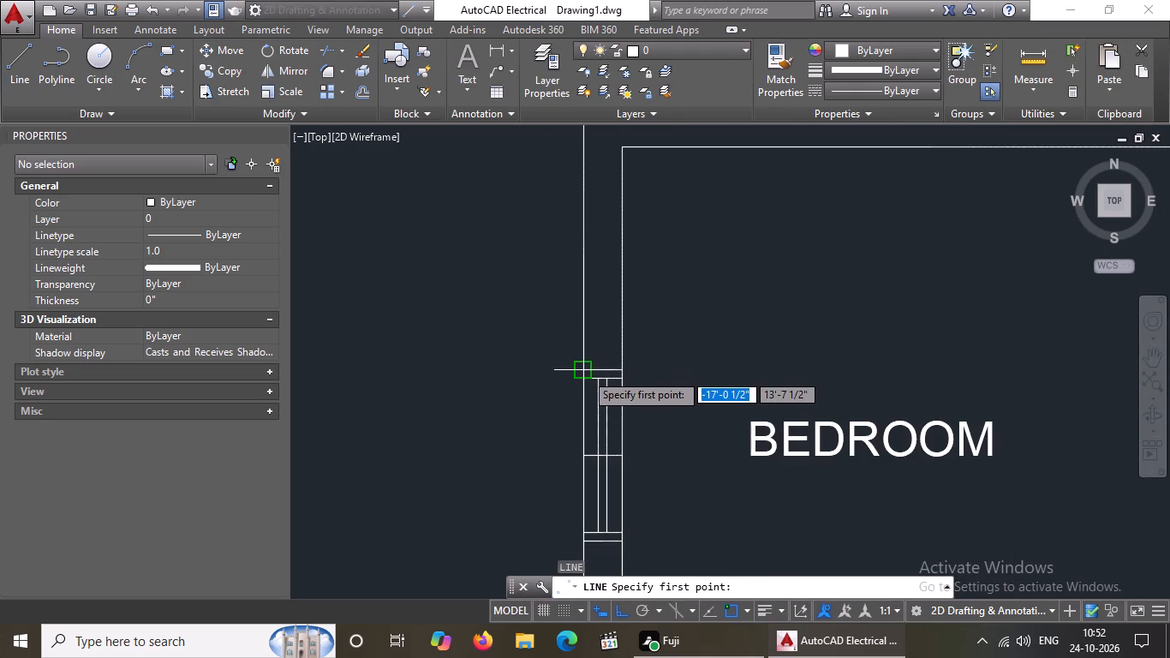
{"action": "left_click_drag", "start_coordinate": [585, 373], "coordinate": [586, 356]}
{"action": "type", "text": "5\""}
{"action": "key", "text": "Return"}
{"action": "type", "text": "1'"}
{"action": "key", "text": "Return"}
{"action": "scroll", "coordinate": [564, 337], "scroll_direction": "down", "scroll_amount": 4}
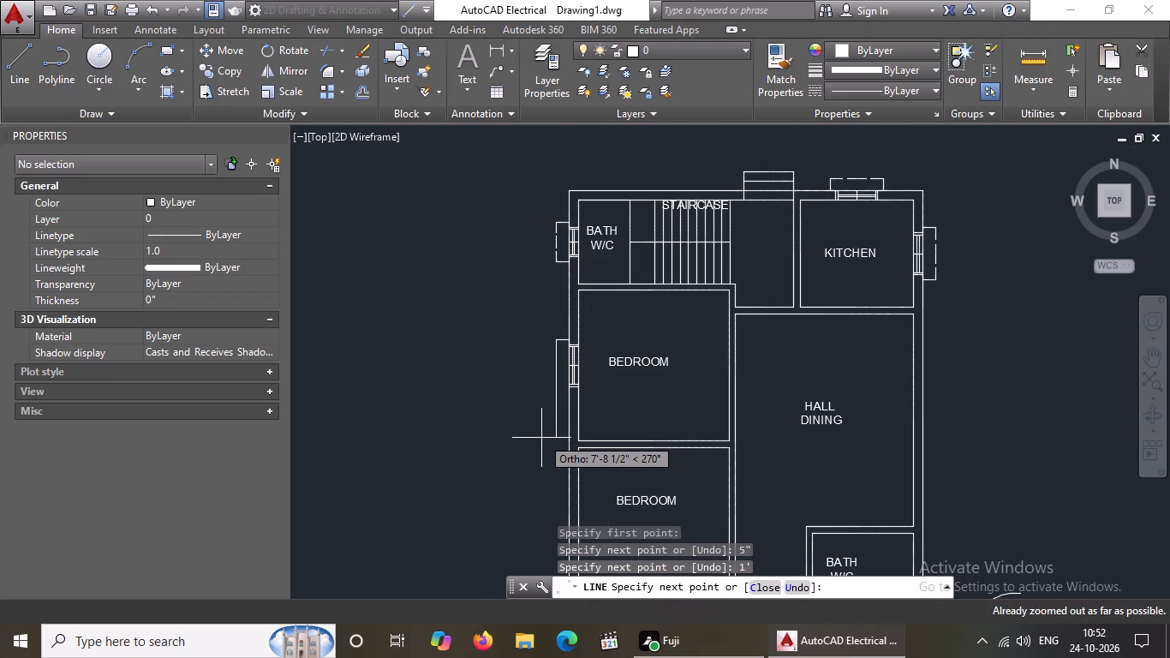
{"action": "key", "text": "Escape"}
Draw lines from the window's outer southwest corner 5" south, 1' west, and north to the west end of the upper projection line.
{"action": "scroll", "coordinate": [579, 428], "scroll_direction": "up", "scroll_amount": 3}
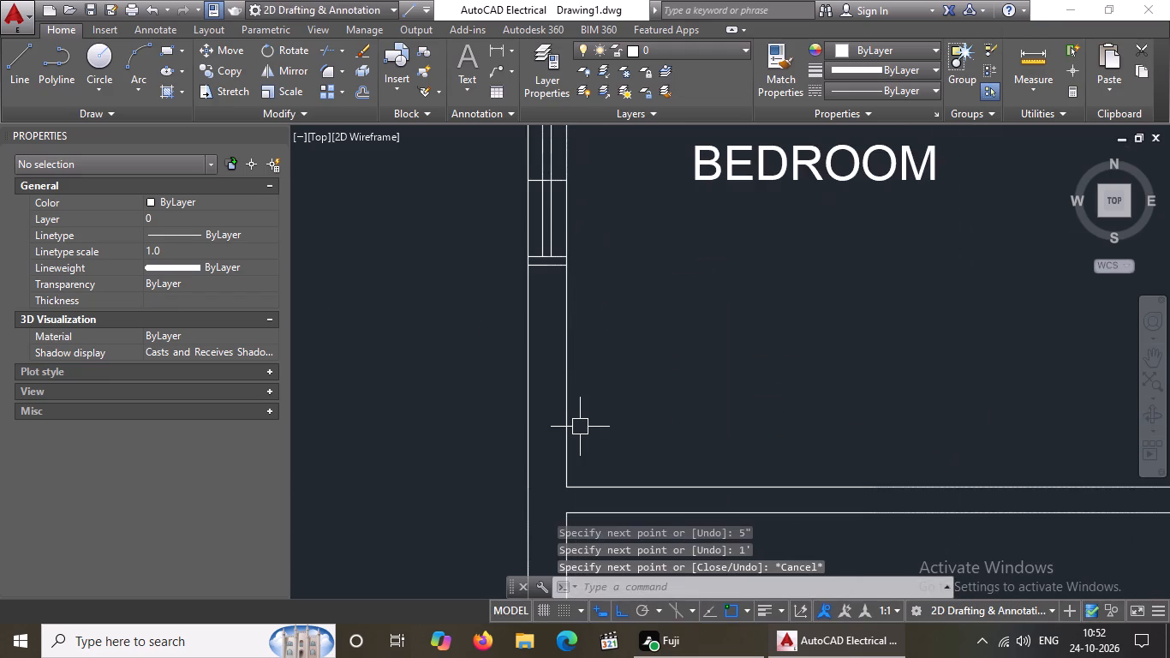
{"action": "key", "text": "l"}
{"action": "key", "text": "Return"}
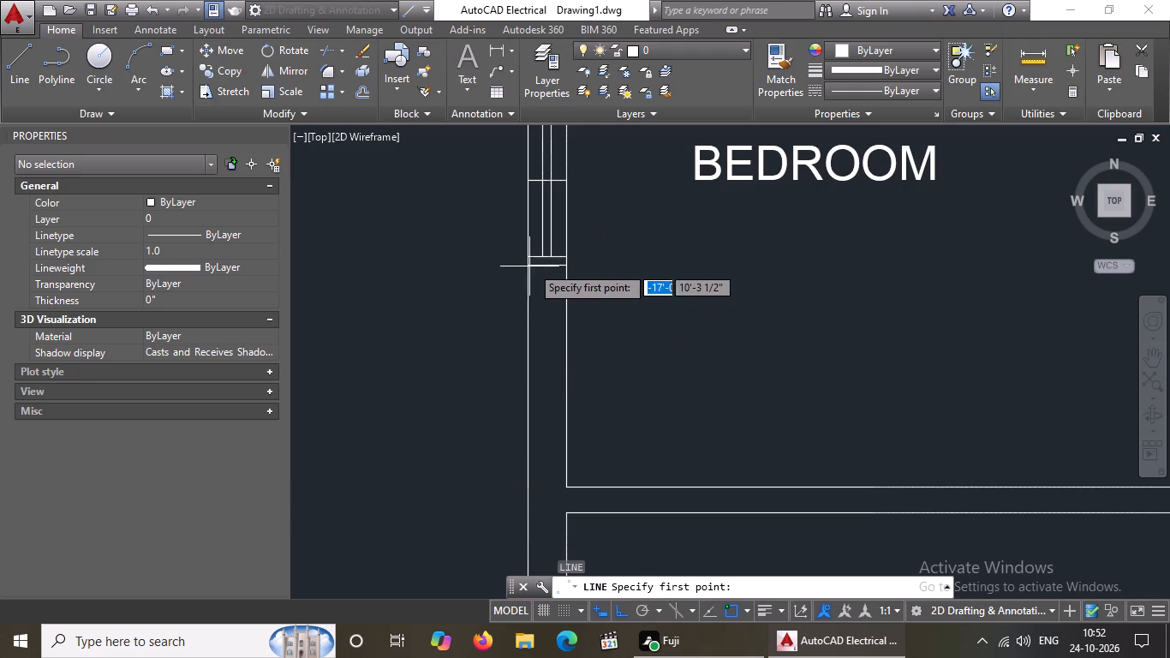
{"action": "left_click_drag", "start_coordinate": [531, 266], "coordinate": [526, 292]}
{"action": "type", "text": "5\""}
{"action": "key", "text": "Return"}
{"action": "scroll", "coordinate": [531, 338], "scroll_direction": "down", "scroll_amount": 3}
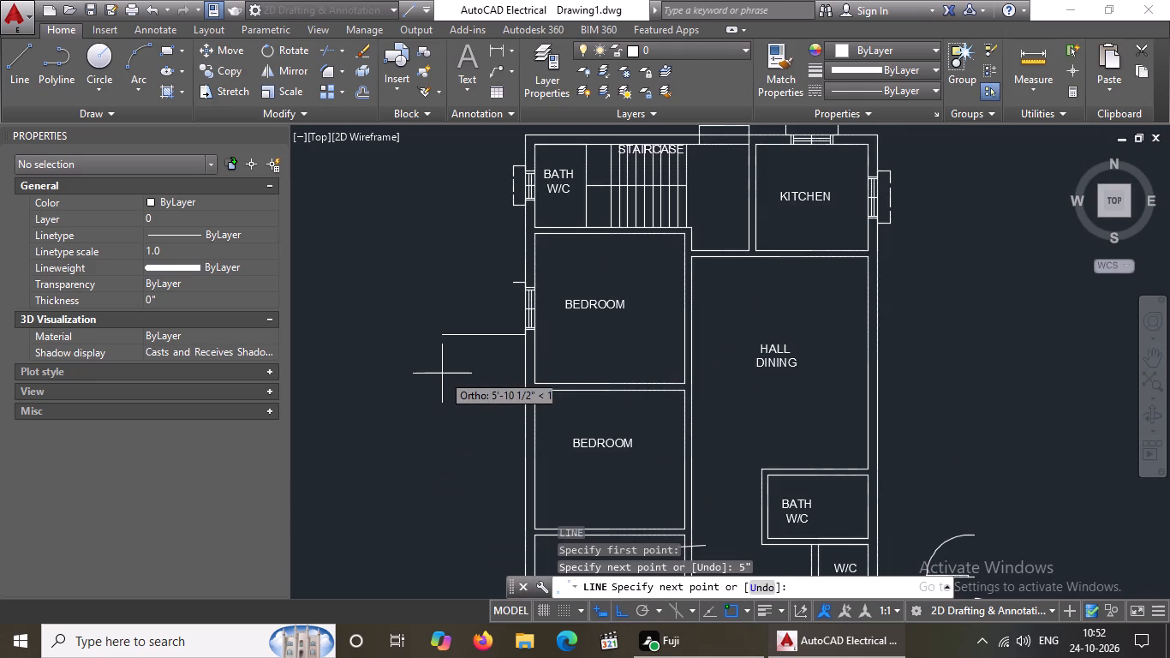
{"action": "type", "text": "1'"}
{"action": "key", "text": "Return"}
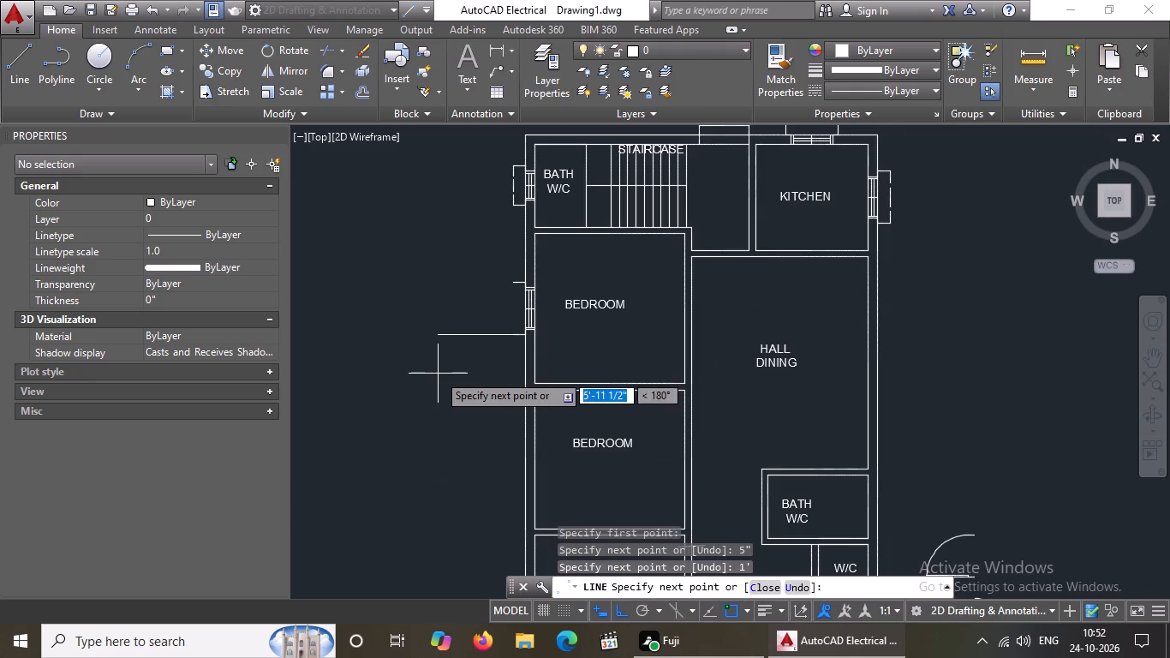
{"action": "scroll", "coordinate": [512, 280], "scroll_direction": "up", "scroll_amount": 2}
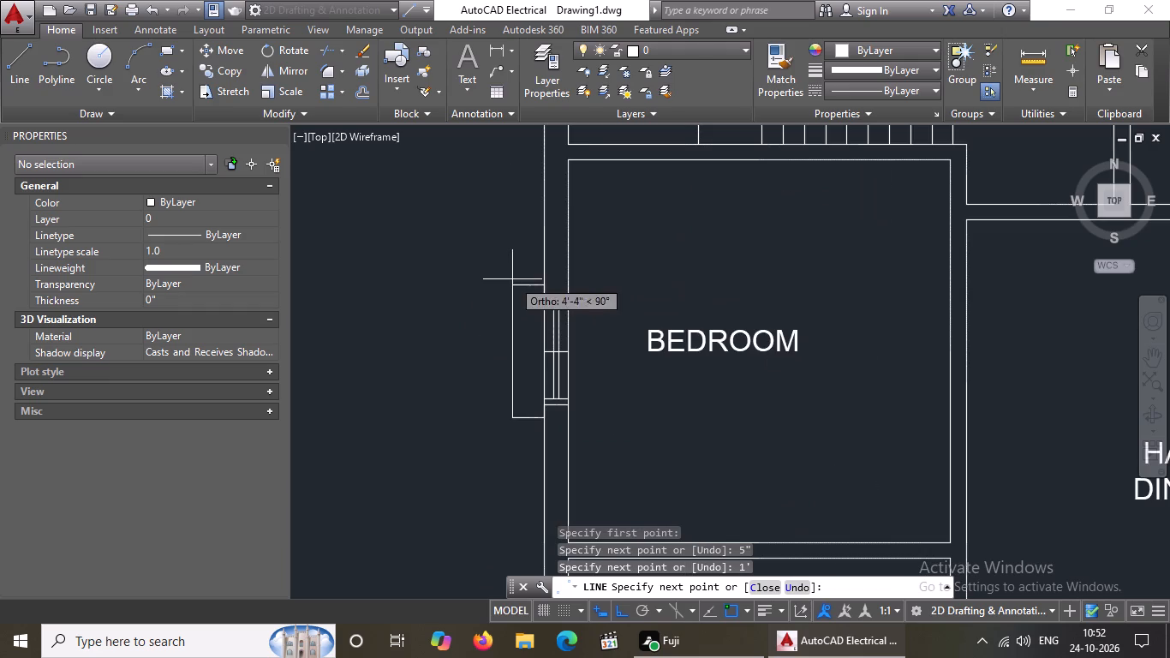
{"action": "scroll", "coordinate": [513, 290], "scroll_direction": "up", "scroll_amount": 1}
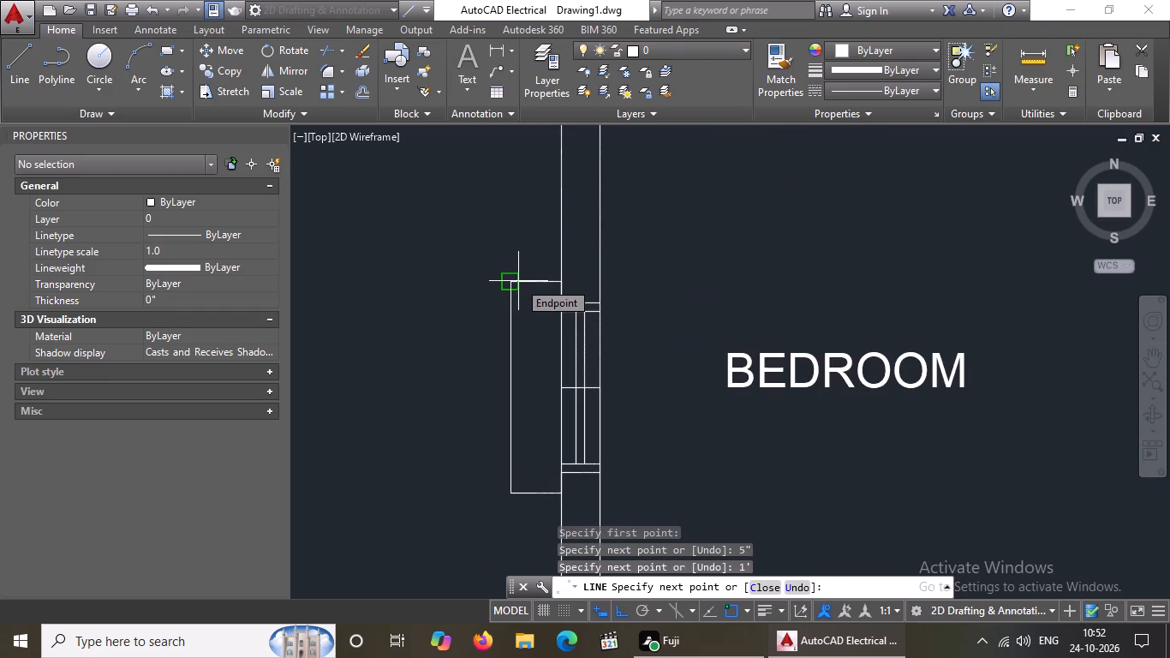
{"action": "left_click", "coordinate": [515, 280]}
{"action": "key", "text": "Escape"}
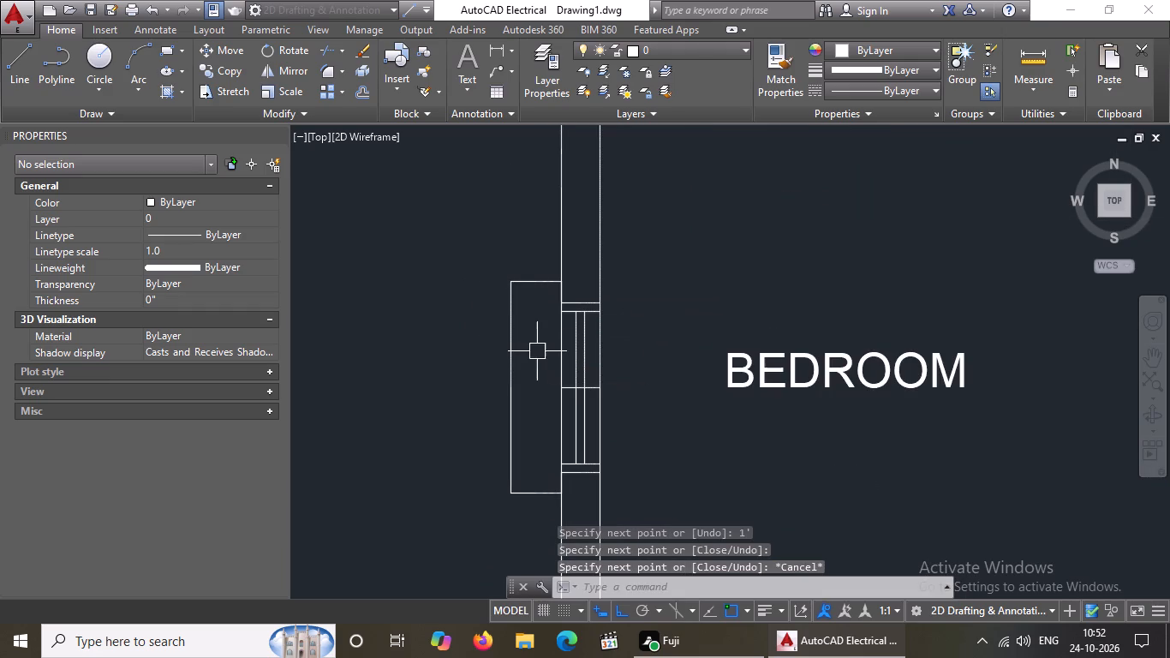
Change the five outer projection lines of the bedroom window to the dashed ACAD_ISO02 linetype.
{"action": "left_click", "coordinate": [459, 254]}
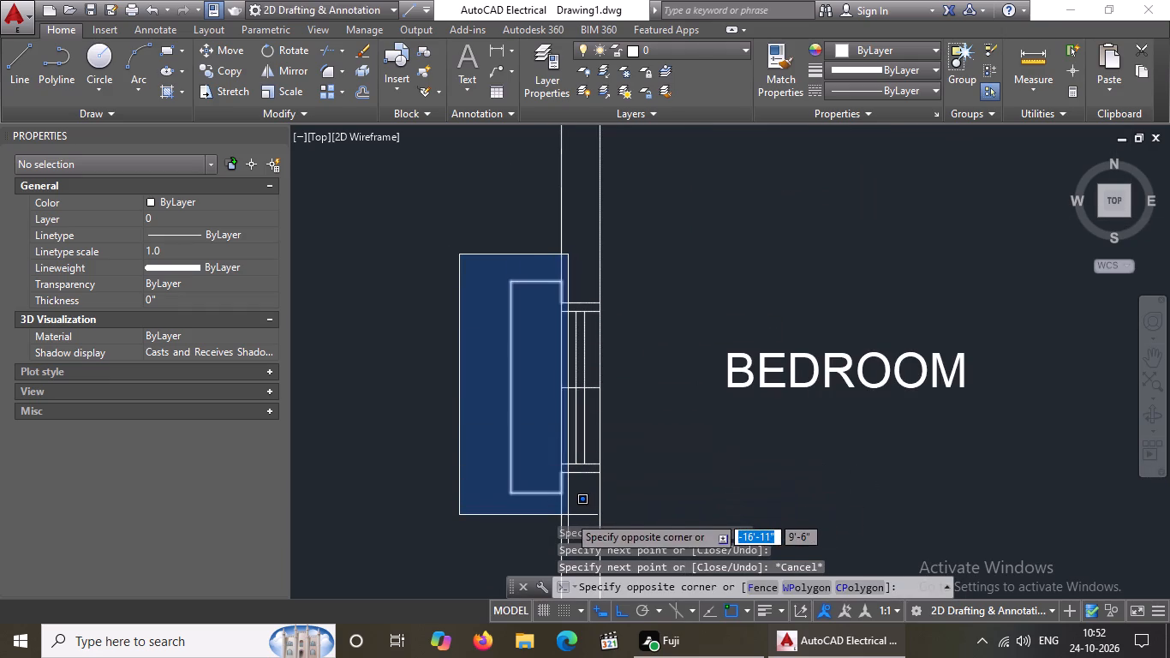
{"action": "left_click", "coordinate": [571, 511]}
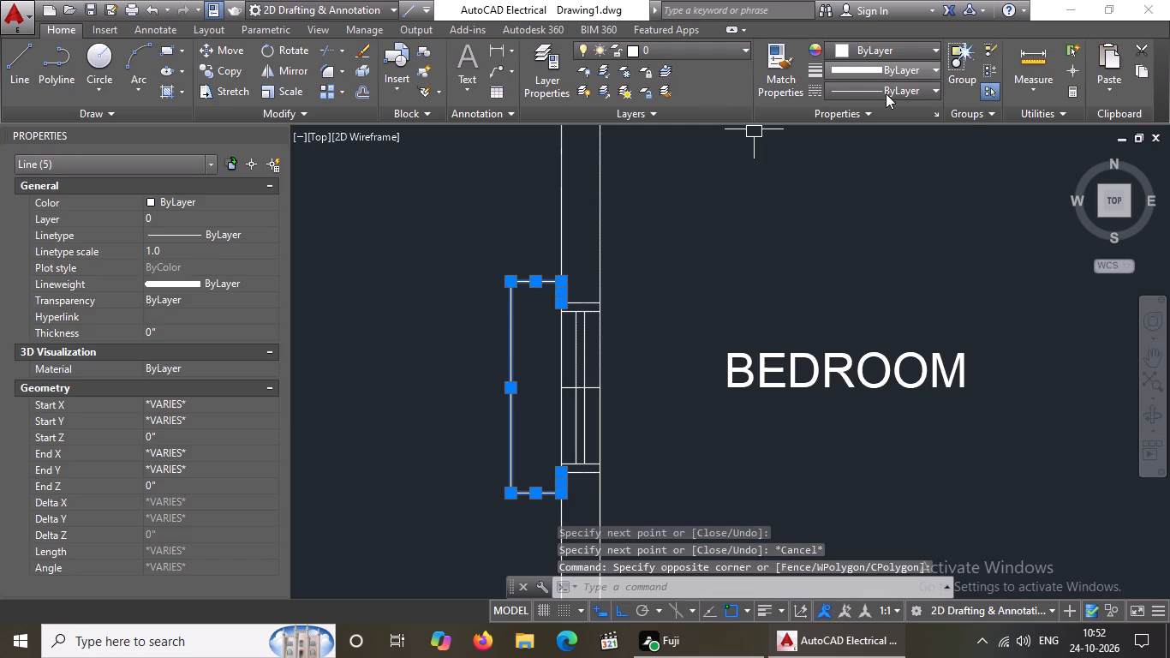
{"action": "left_click", "coordinate": [870, 92]}
{"action": "left_click", "coordinate": [863, 154]}
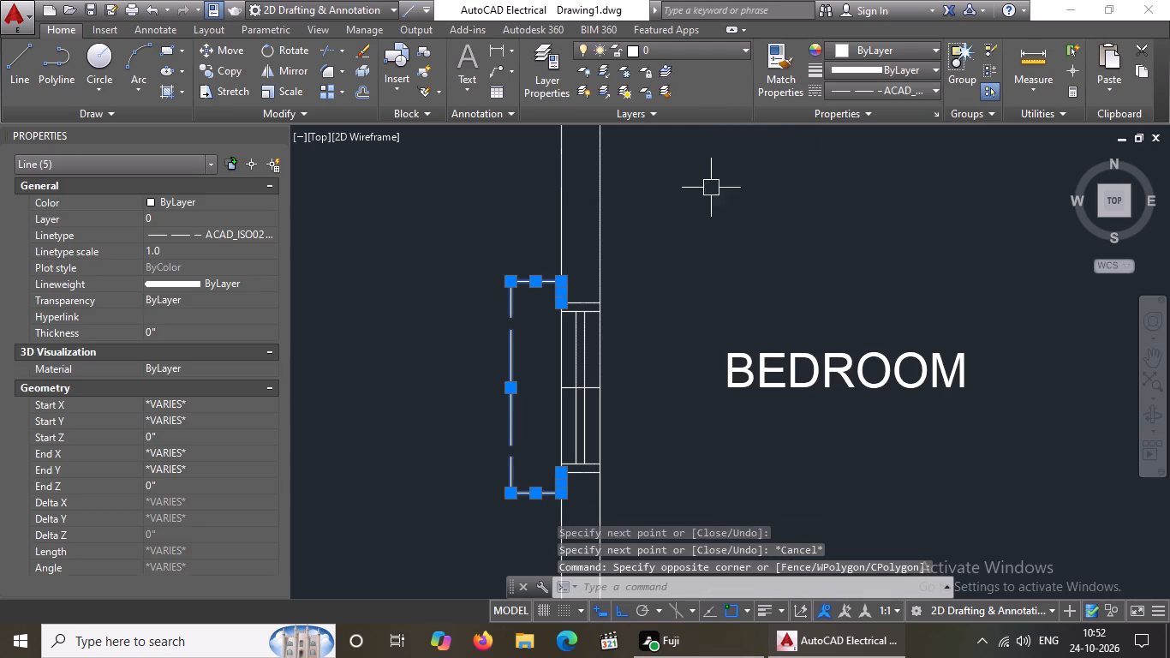
Set the linetype scale of the five dashed projection lines at the upper bedroom window to 1.5.
{"action": "left_click", "coordinate": [216, 254]}
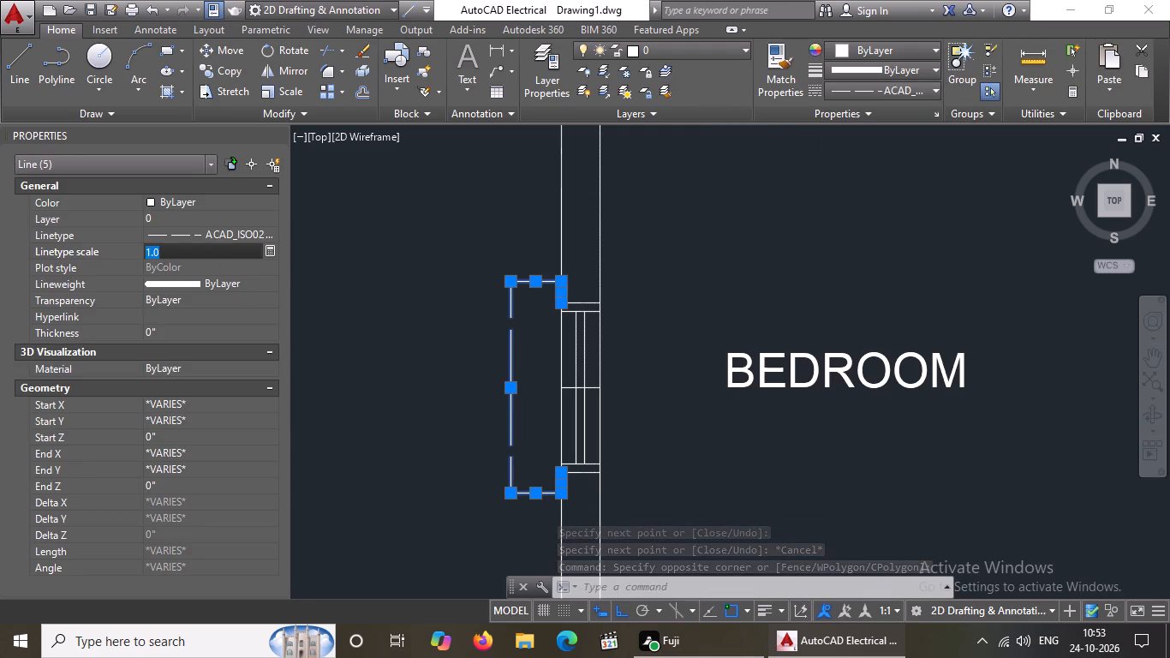
{"action": "key", "text": "BackSpace"}
{"action": "key", "text": "BackSpace"}
{"action": "key", "text": "BackSpace"}
{"action": "key", "text": "BackSpace"}
{"action": "key", "text": "1"}
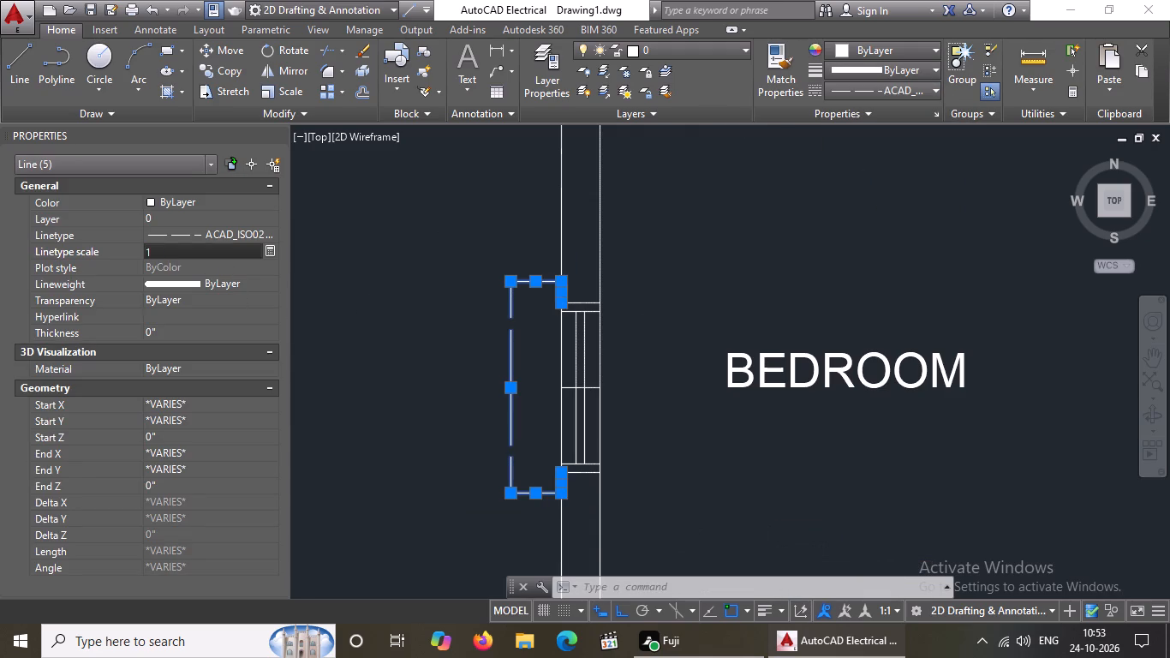
{"action": "key", "text": "period"}
{"action": "key", "text": "5"}
{"action": "key", "text": "Return"}
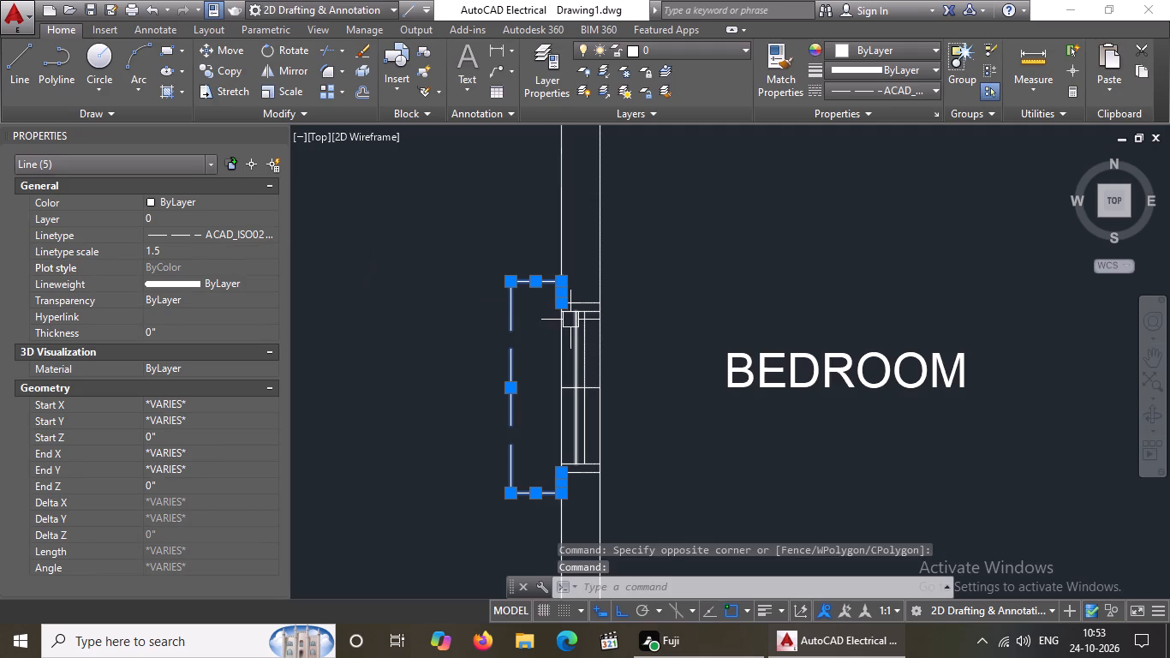
{"action": "key", "text": "Escape"}
Draw a 9" line across the west wall of the middle bedroom, starting from the midpoint of its inner face.
{"action": "scroll", "coordinate": [658, 320], "scroll_direction": "down", "scroll_amount": 4}
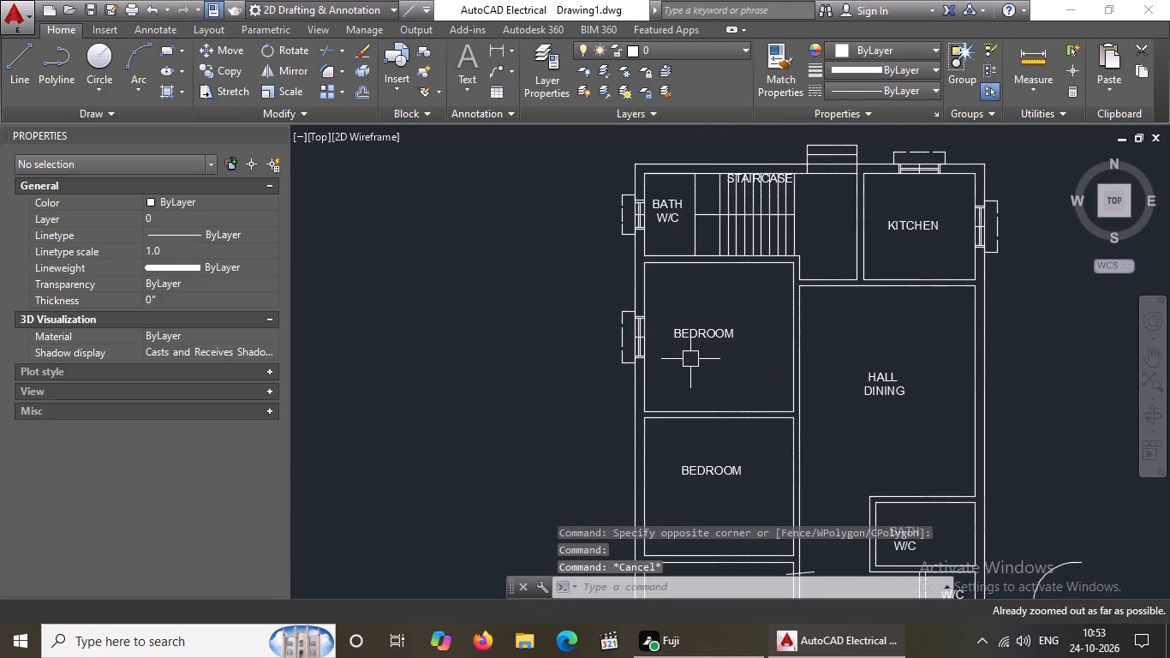
{"action": "middle_click_drag", "start_coordinate": [685, 355], "coordinate": [633, 248]}
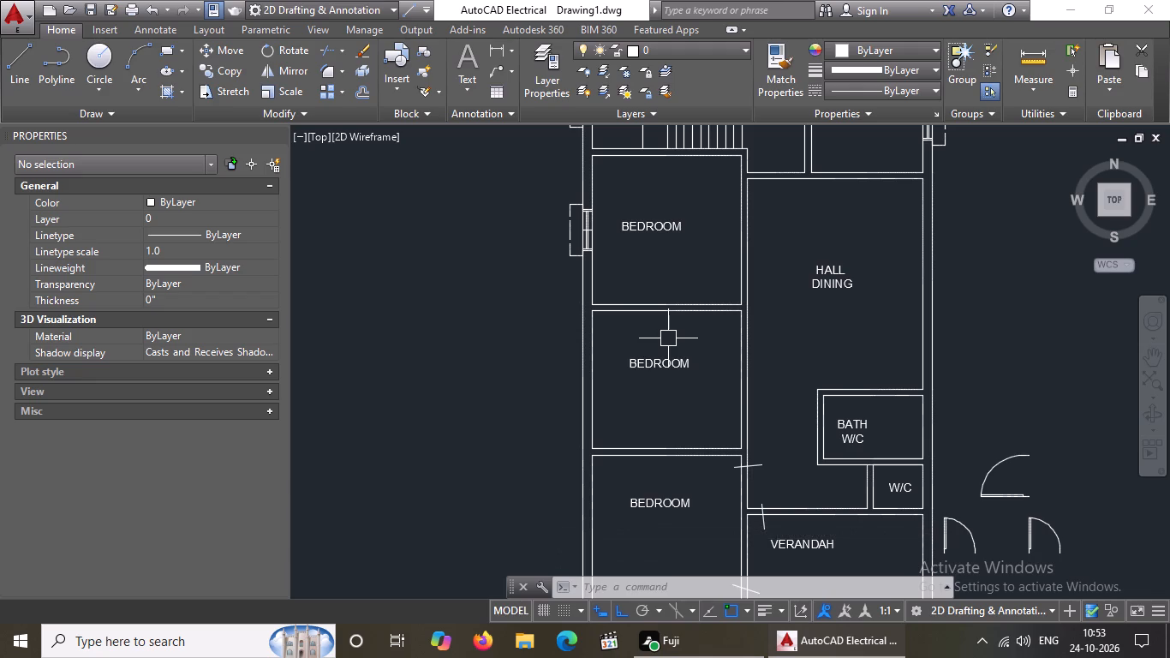
{"action": "key", "text": "l"}
{"action": "key", "text": "Return"}
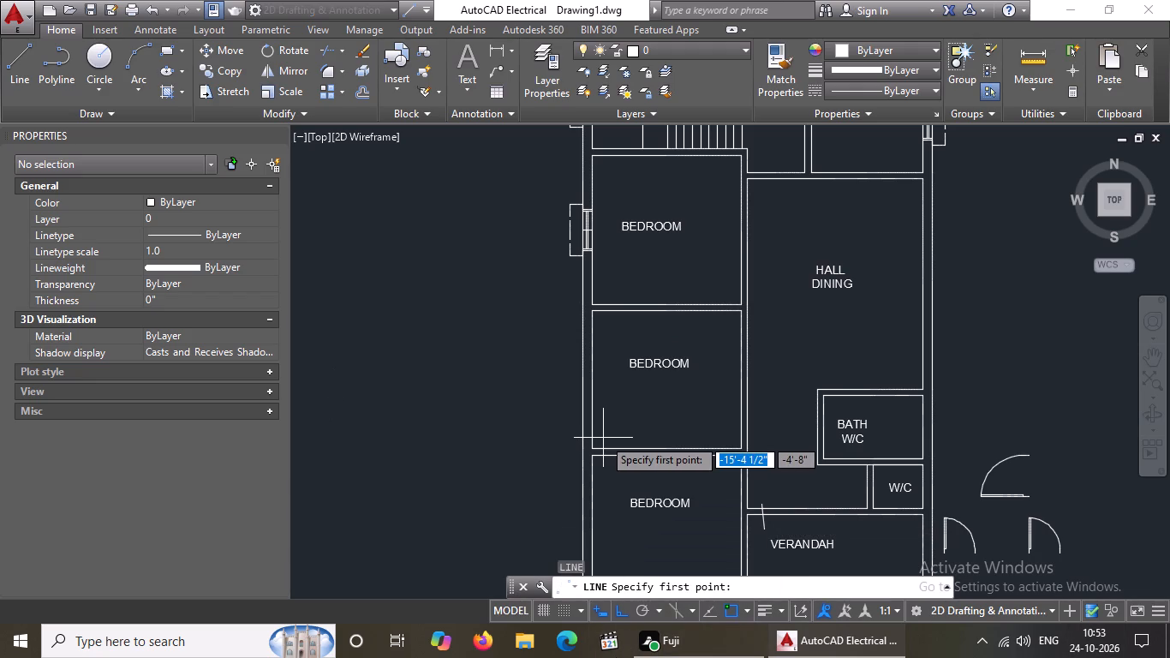
{"action": "left_click", "coordinate": [592, 380]}
{"action": "type", "text": "9\""}
{"action": "key", "text": "Return"}
{"action": "key", "text": "Return"}
{"action": "scroll", "coordinate": [611, 404], "scroll_direction": "up", "scroll_amount": 2}
{"action": "key", "text": "Escape"}
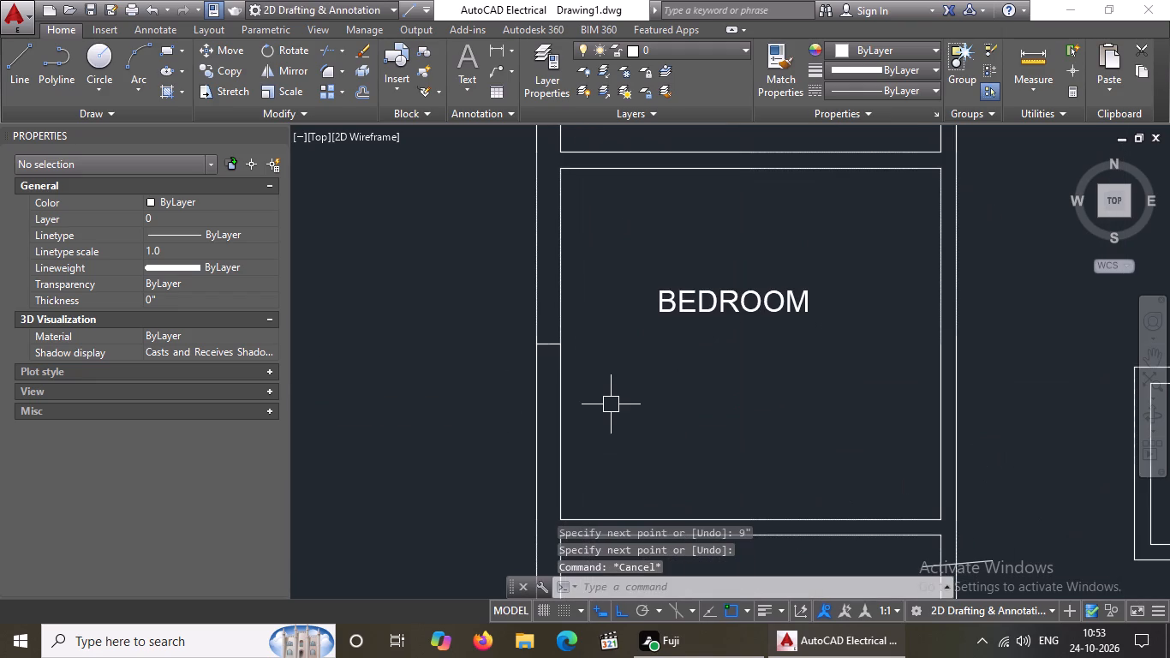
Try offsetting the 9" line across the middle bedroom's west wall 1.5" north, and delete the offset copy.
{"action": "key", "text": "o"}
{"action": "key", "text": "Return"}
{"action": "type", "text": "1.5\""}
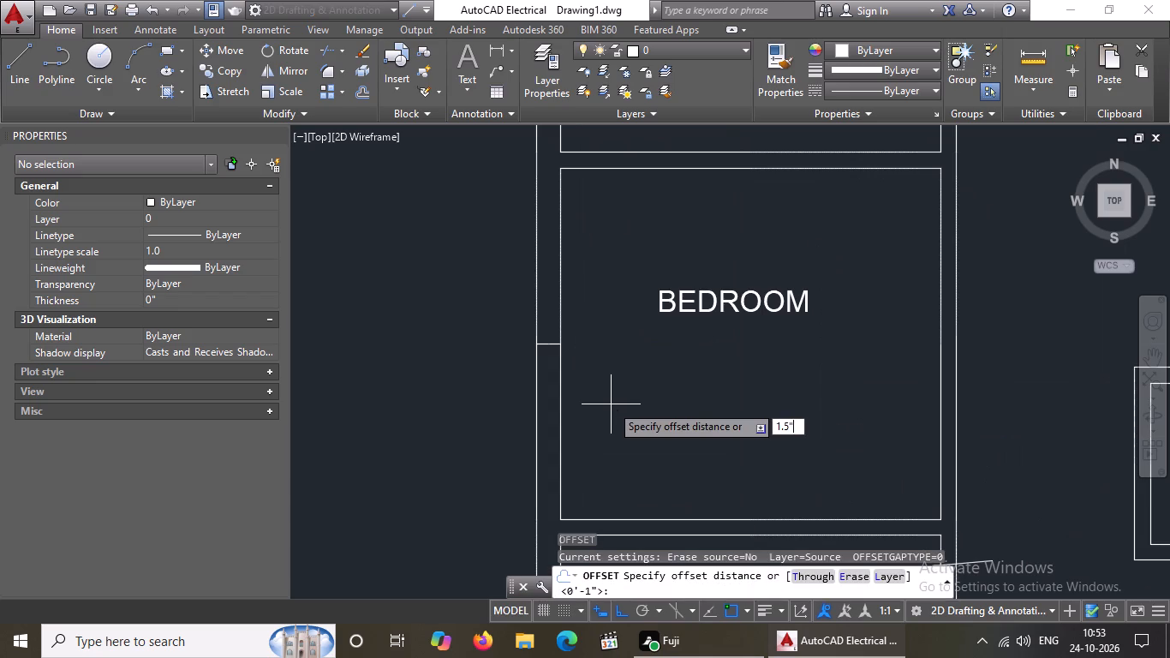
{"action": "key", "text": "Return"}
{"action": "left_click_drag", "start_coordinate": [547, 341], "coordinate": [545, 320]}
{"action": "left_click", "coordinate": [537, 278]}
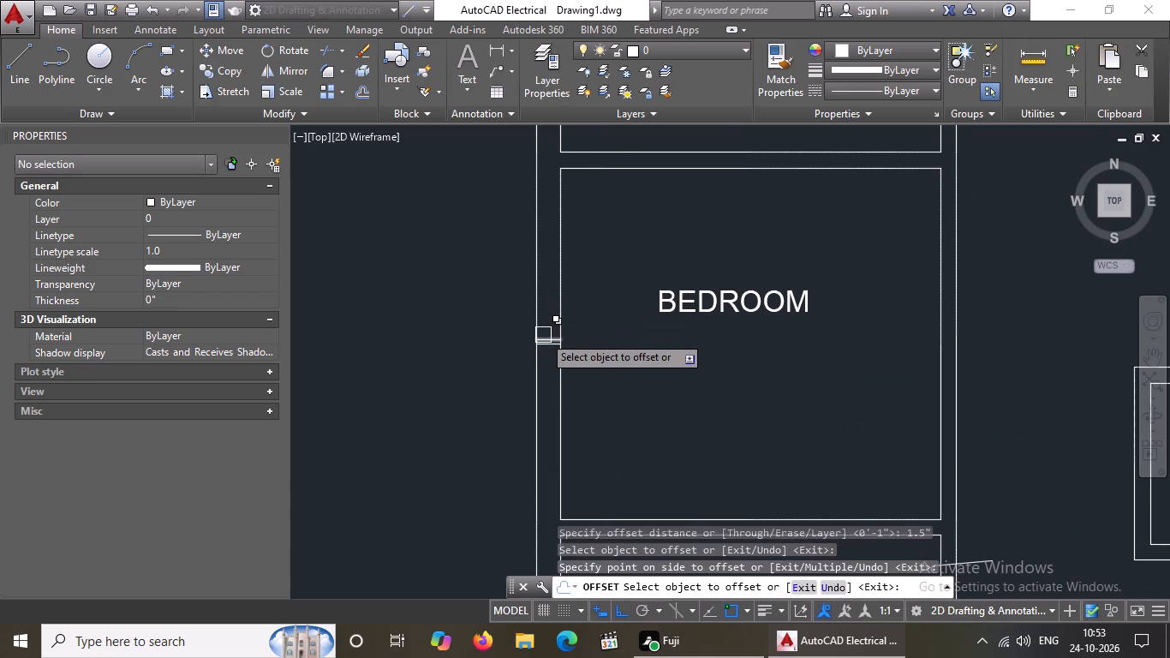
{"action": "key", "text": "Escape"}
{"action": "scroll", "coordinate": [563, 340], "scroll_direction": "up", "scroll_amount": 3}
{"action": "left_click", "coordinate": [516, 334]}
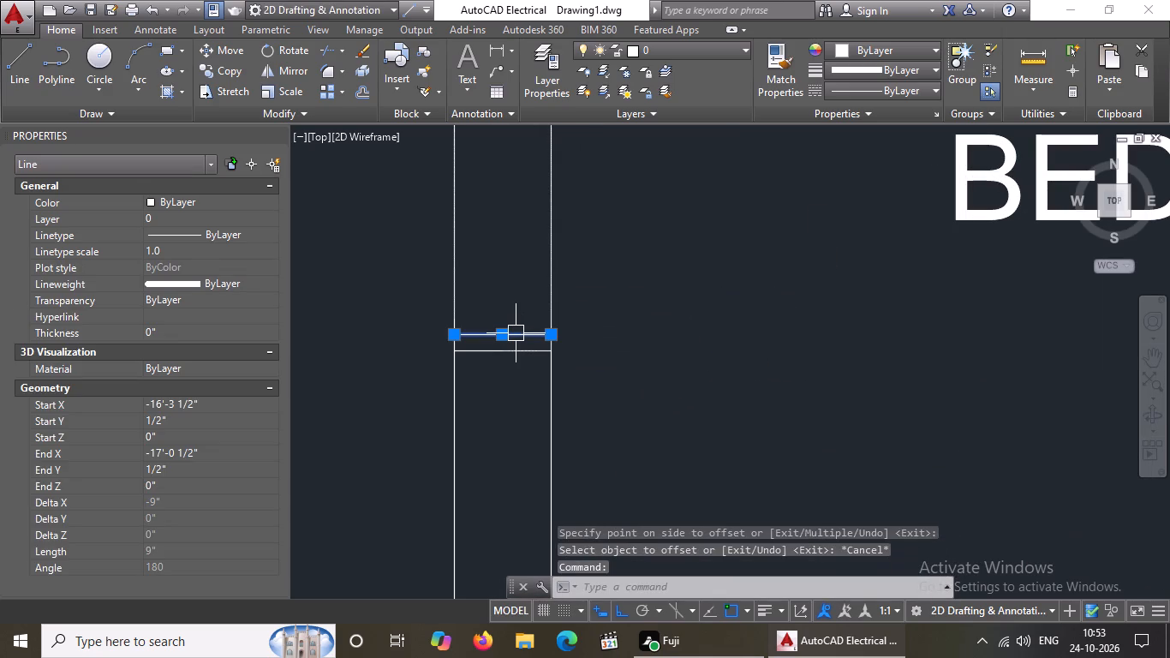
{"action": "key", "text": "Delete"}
Offset the 9" line across the middle bedroom's west wall by 1.5' to both the north and south.
{"action": "scroll", "coordinate": [516, 332], "scroll_direction": "down", "scroll_amount": 5}
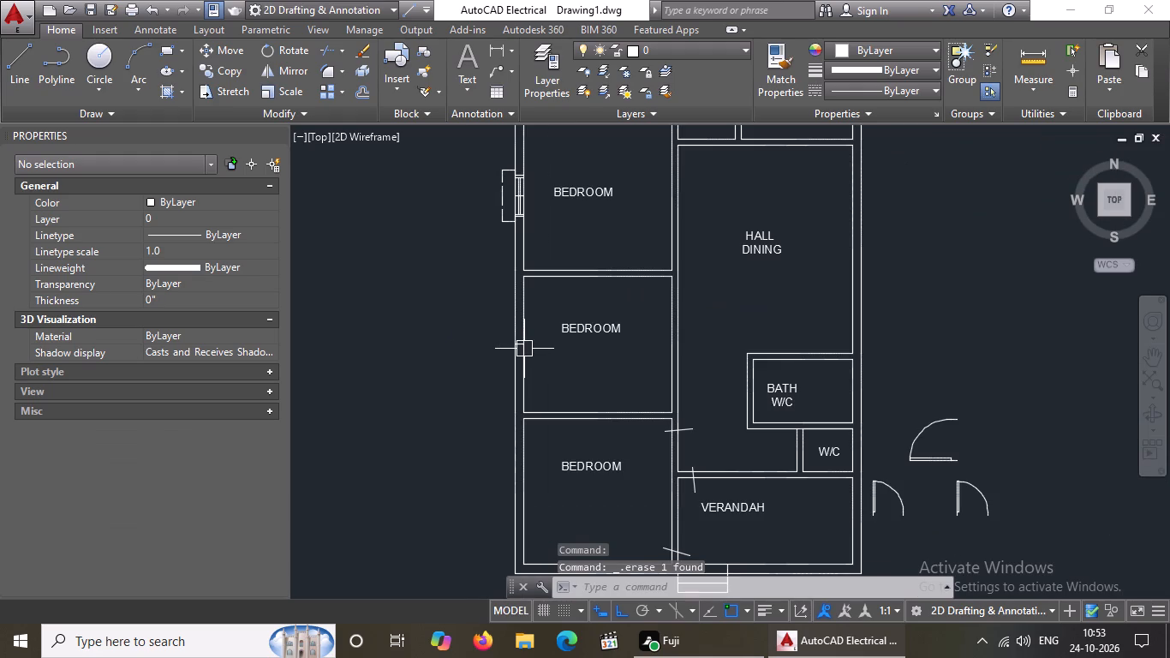
{"action": "key", "text": "Escape"}
{"action": "key", "text": "o"}
{"action": "key", "text": "Return"}
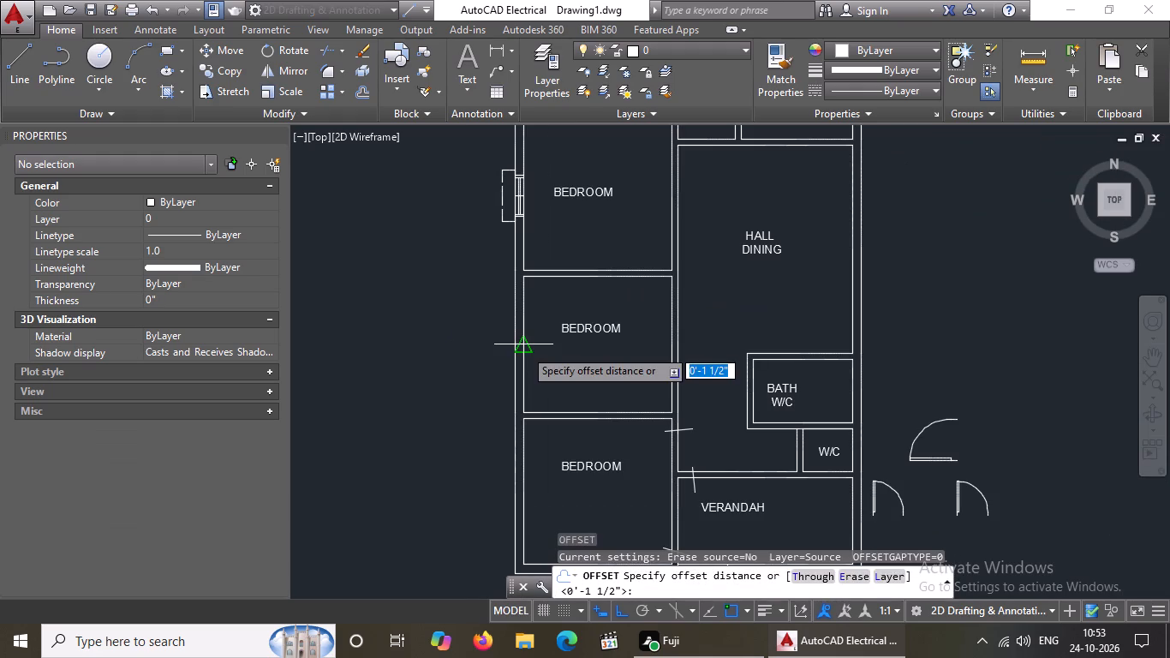
{"action": "type", "text": "1.5"}
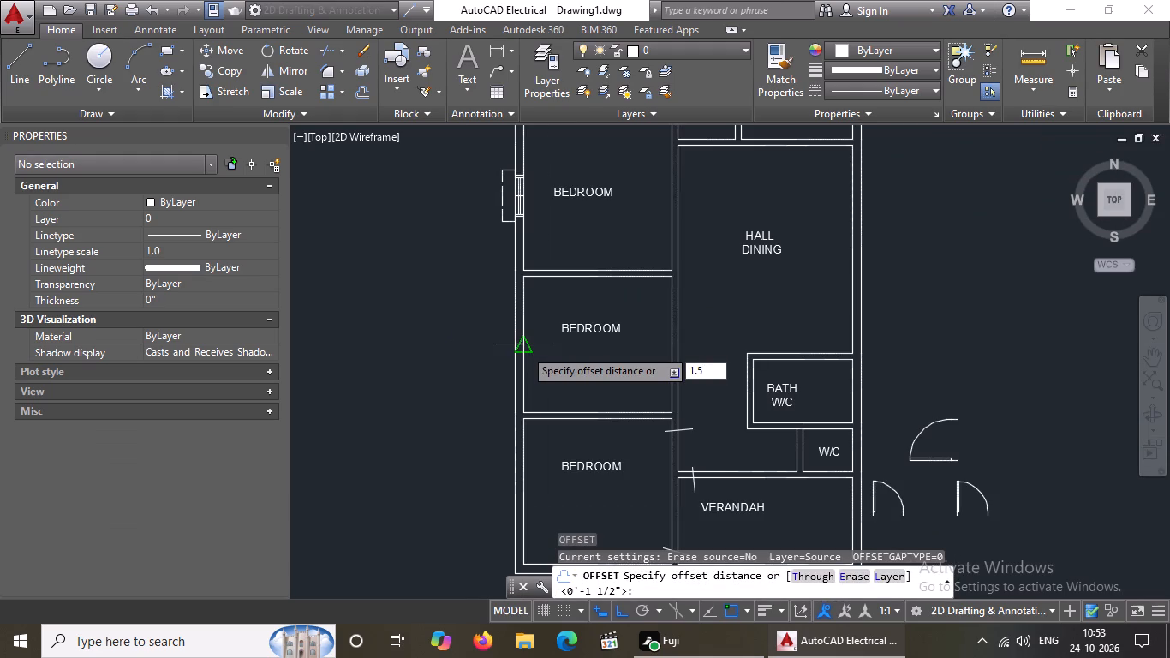
{"action": "key", "text": "apostrophe"}
{"action": "key", "text": "Return"}
{"action": "scroll", "coordinate": [522, 344], "scroll_direction": "up", "scroll_amount": 2}
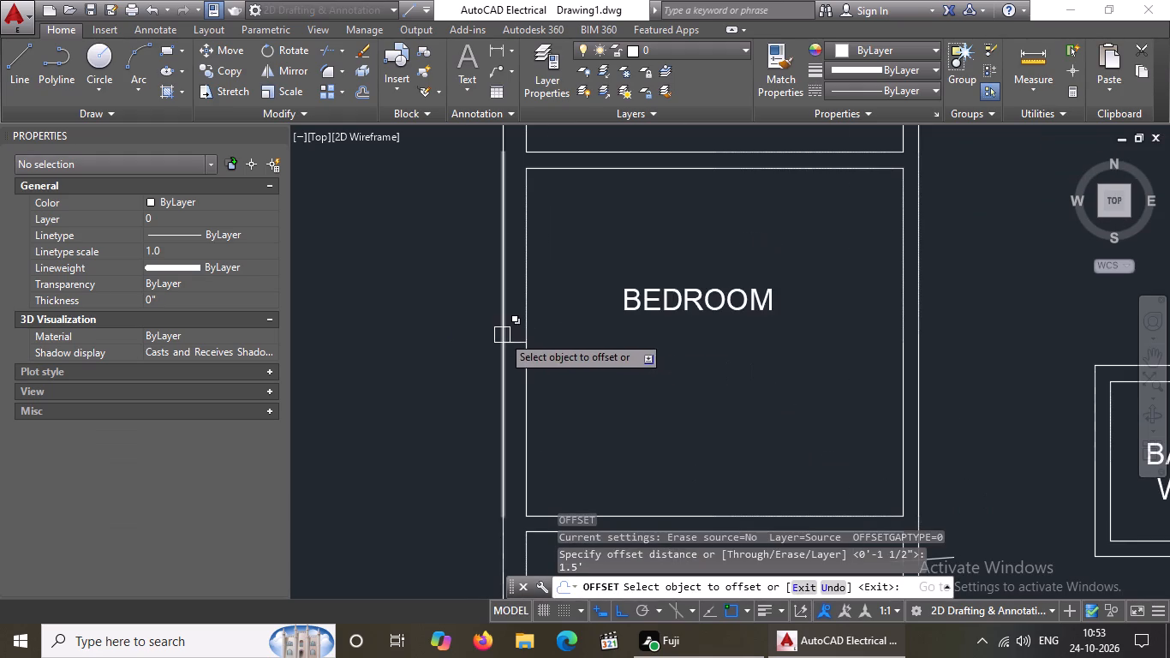
{"action": "left_click_drag", "start_coordinate": [517, 344], "coordinate": [510, 336]}
{"action": "left_click", "coordinate": [508, 264]}
{"action": "left_click_drag", "start_coordinate": [513, 343], "coordinate": [514, 350]}
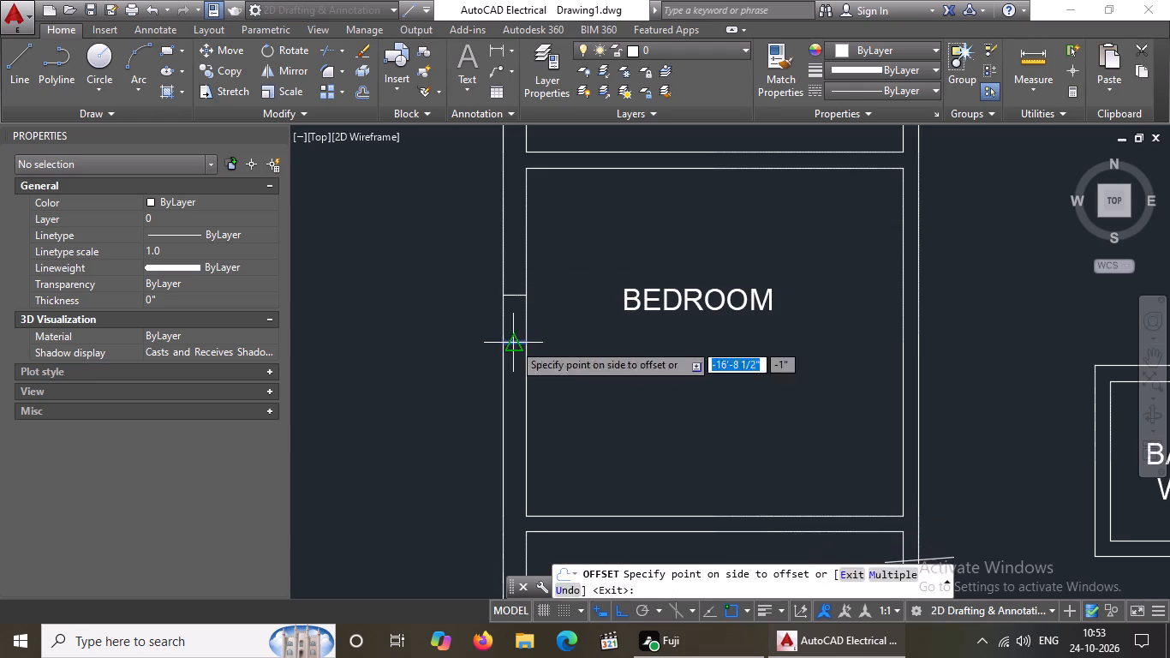
{"action": "left_click_drag", "start_coordinate": [514, 350], "coordinate": [517, 370]}
{"action": "left_click", "coordinate": [527, 433]}
{"action": "key", "text": "Escape"}
Offset the north and south window lines in the middle bedroom's west wall 2" outward, away from the window centre.
{"action": "key", "text": "o"}
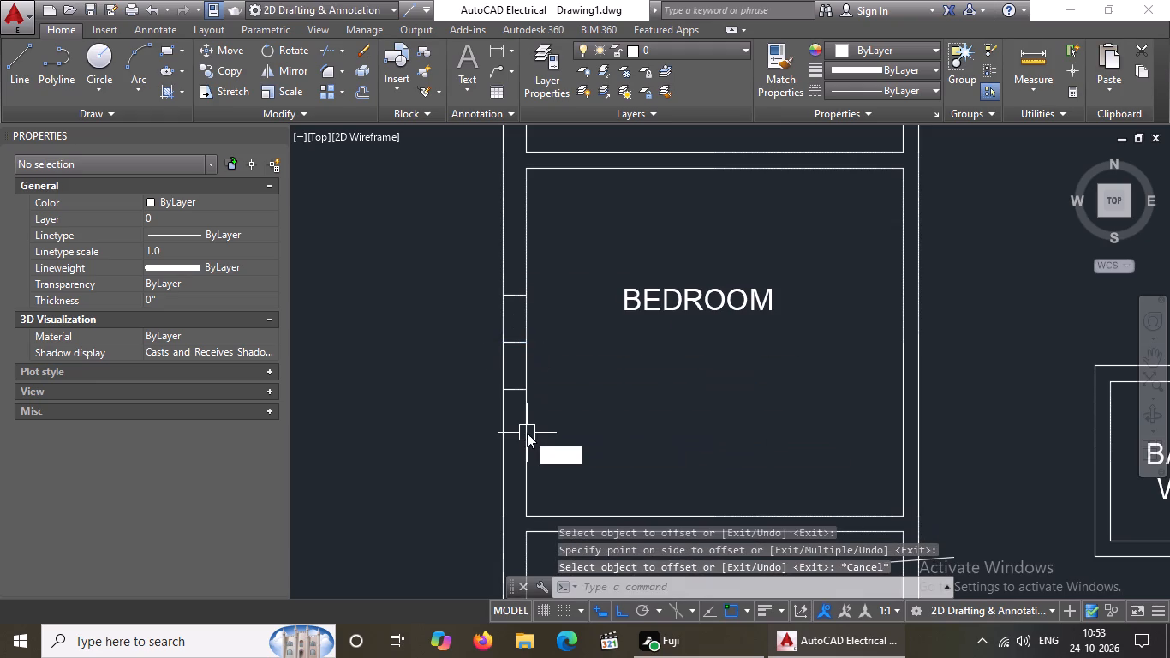
{"action": "key", "text": "Return"}
{"action": "type", "text": "2\""}
{"action": "key", "text": "Return"}
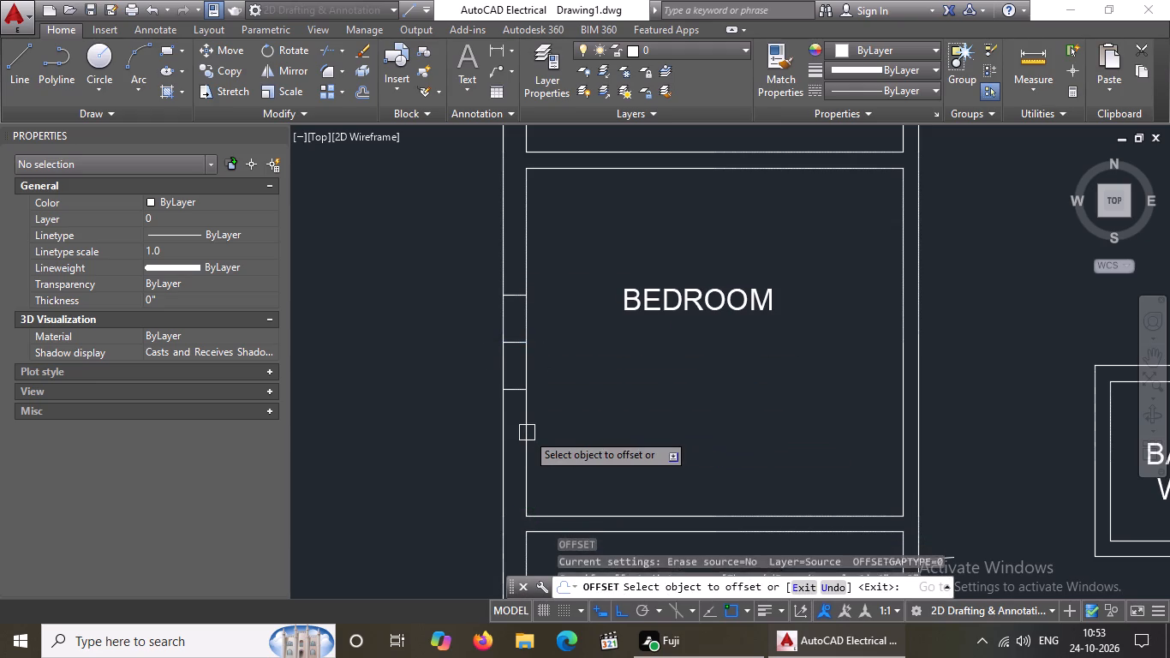
{"action": "scroll", "coordinate": [516, 393], "scroll_direction": "up", "scroll_amount": 3}
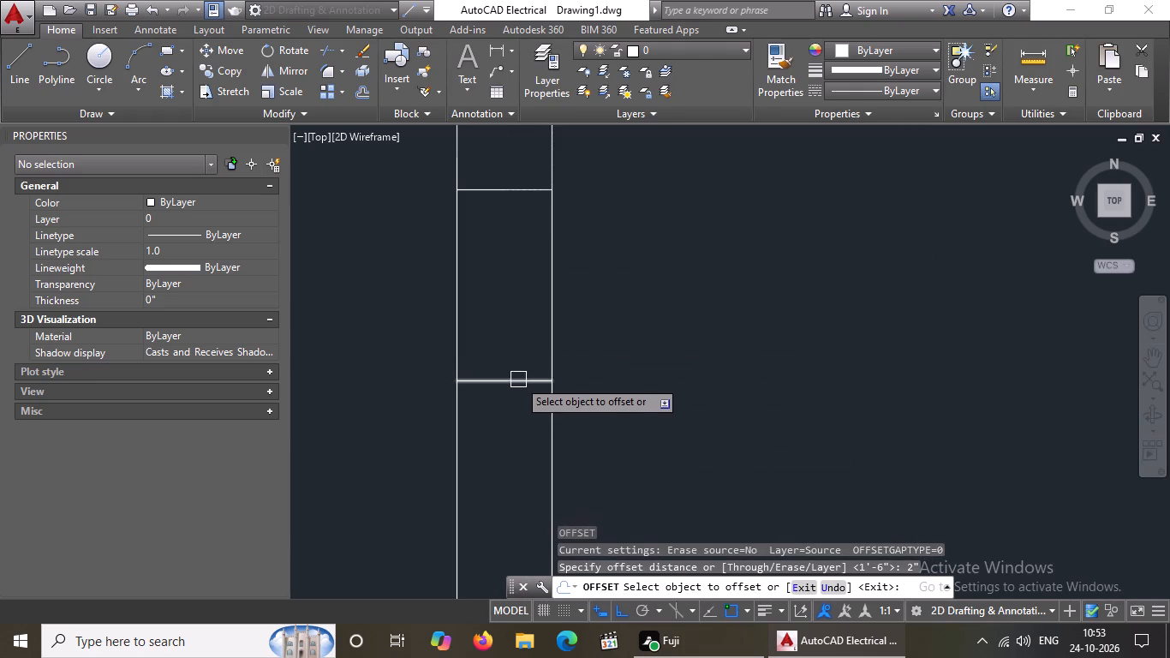
{"action": "left_click", "coordinate": [518, 380]}
{"action": "left_click", "coordinate": [503, 418]}
{"action": "scroll", "coordinate": [529, 408], "scroll_direction": "down", "scroll_amount": 3}
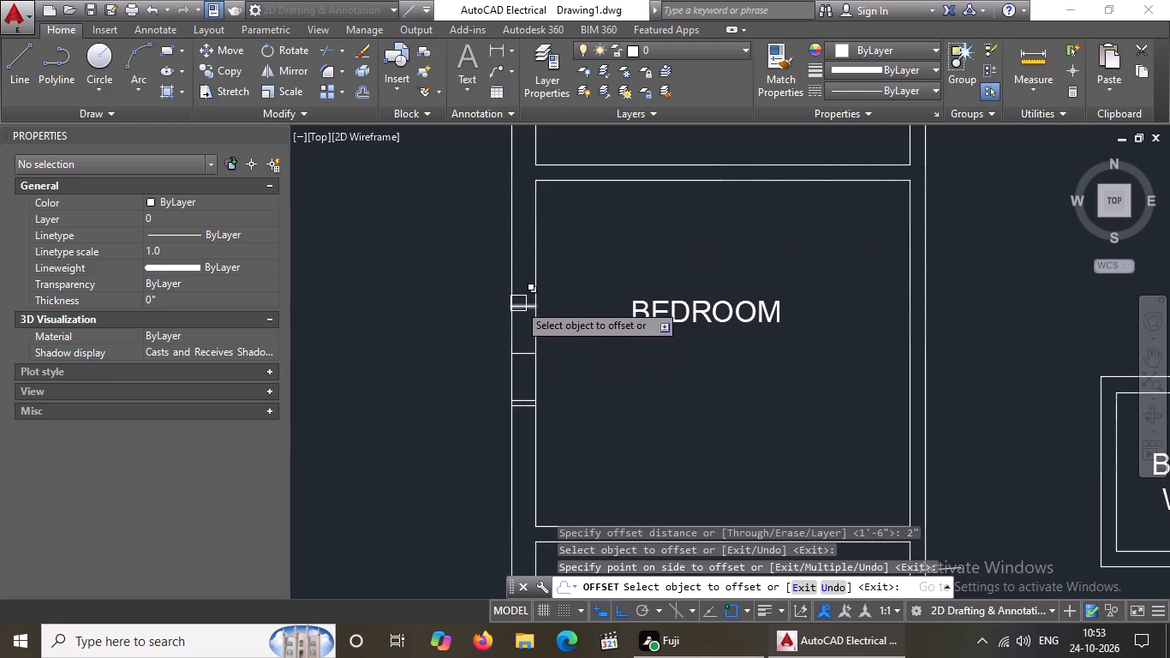
{"action": "left_click", "coordinate": [518, 303]}
{"action": "left_click", "coordinate": [523, 266]}
{"action": "key", "text": "Escape"}
Draw a vertical centre line between the midpoints of the window's two inner end lines in the middle bedroom's west wall.
{"action": "key", "text": "l"}
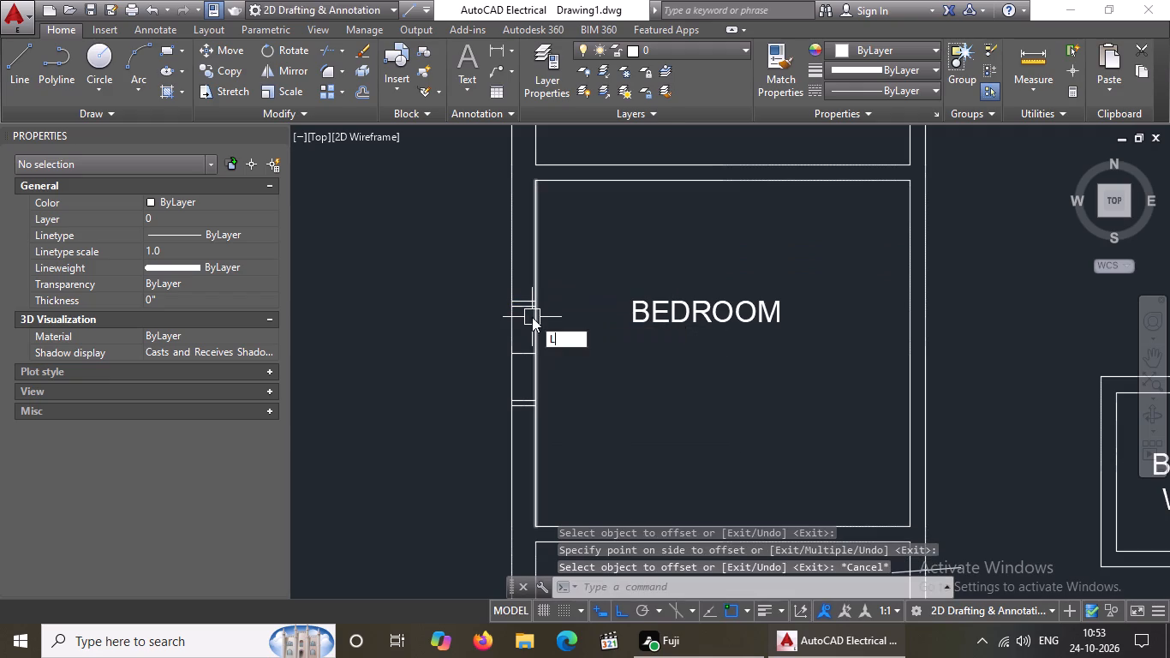
{"action": "key", "text": "Return"}
{"action": "scroll", "coordinate": [528, 313], "scroll_direction": "up", "scroll_amount": 2}
{"action": "left_click", "coordinate": [519, 294]}
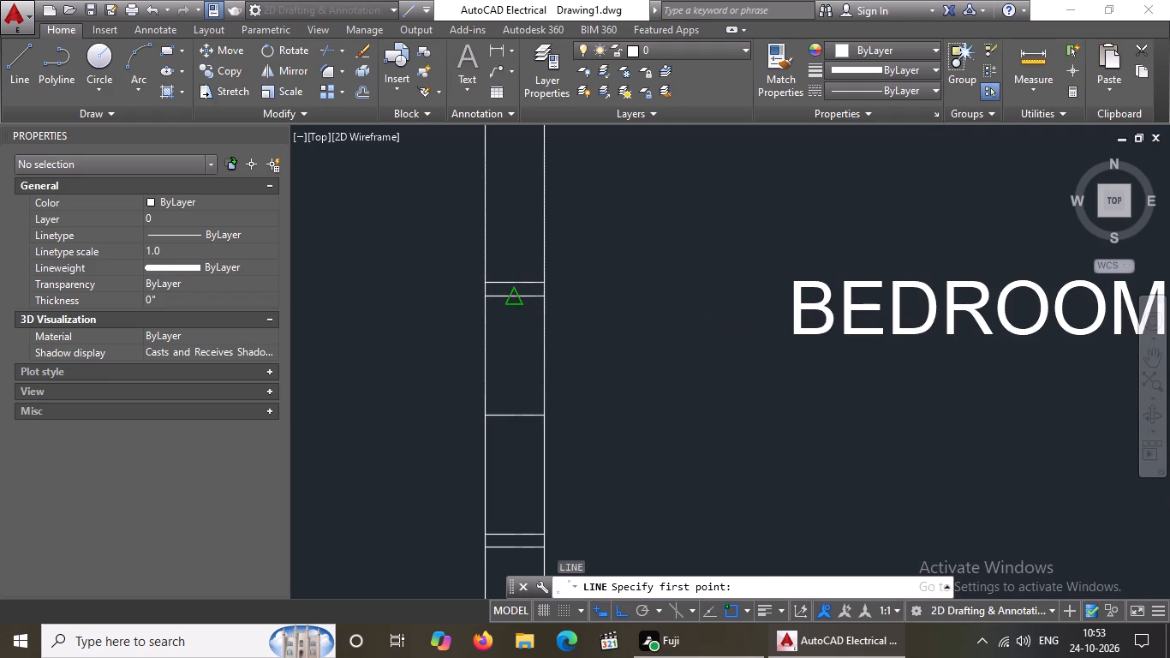
{"action": "left_click", "coordinate": [513, 535]}
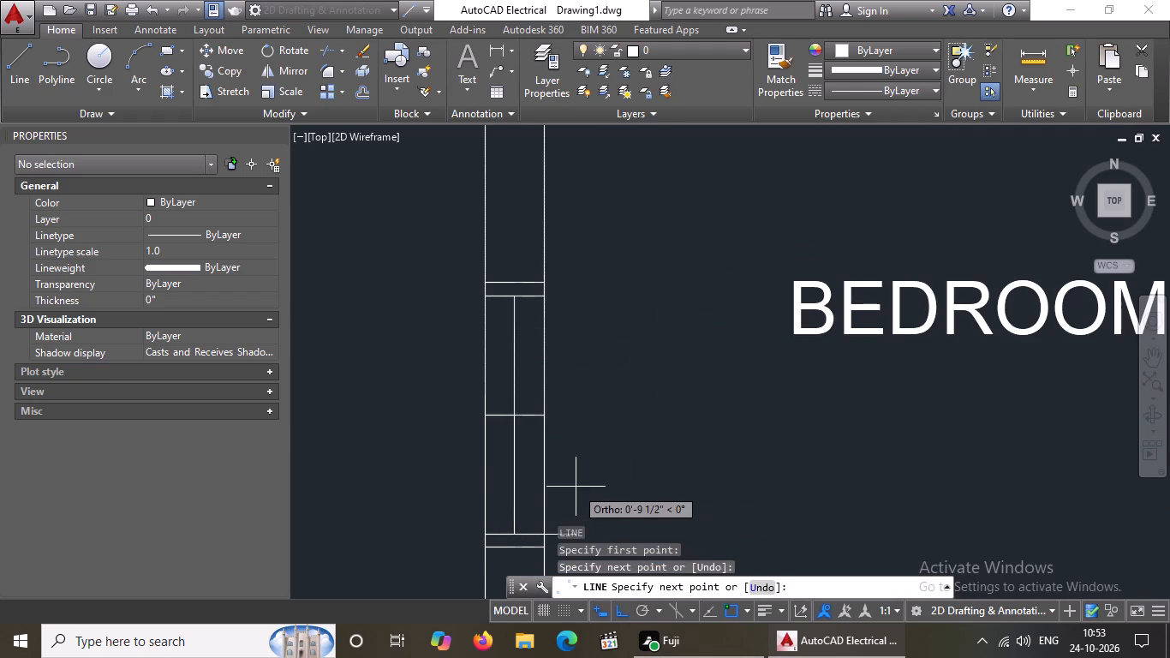
{"action": "scroll", "coordinate": [576, 487], "scroll_direction": "down", "scroll_amount": 3}
{"action": "key", "text": "Escape"}
{"action": "key", "text": "Escape"}
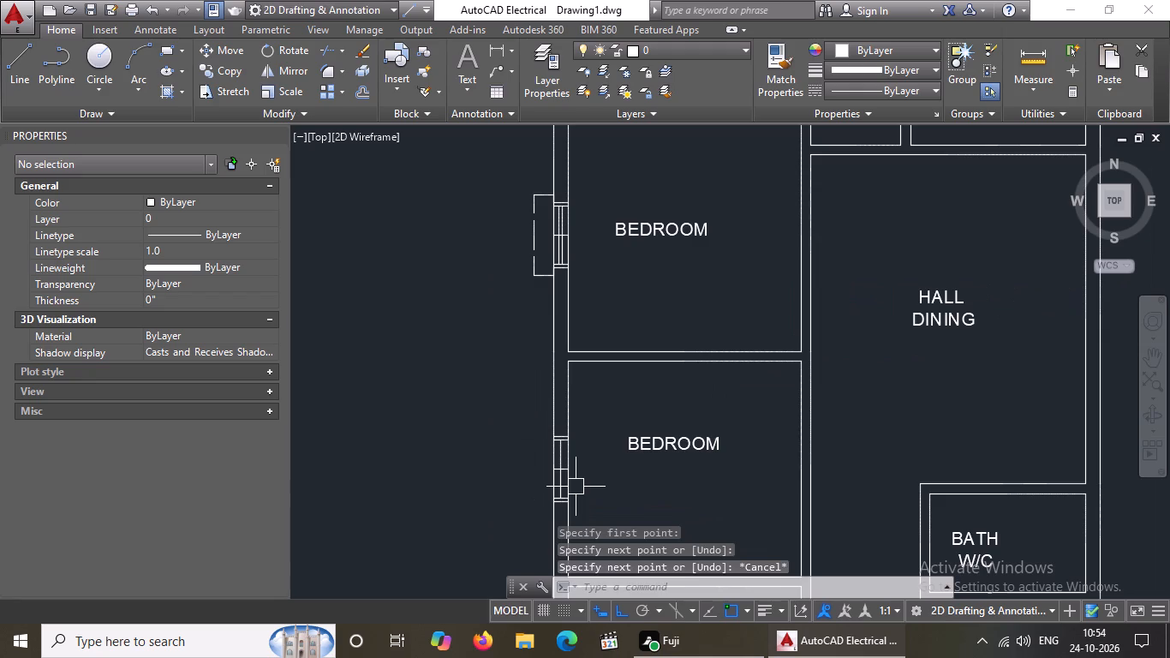
Offset the vertical centre line of the middle bedroom's window 1" to the east and 1" to the west.
{"action": "key", "text": "o"}
{"action": "key", "text": "Return"}
{"action": "key", "text": "1"}
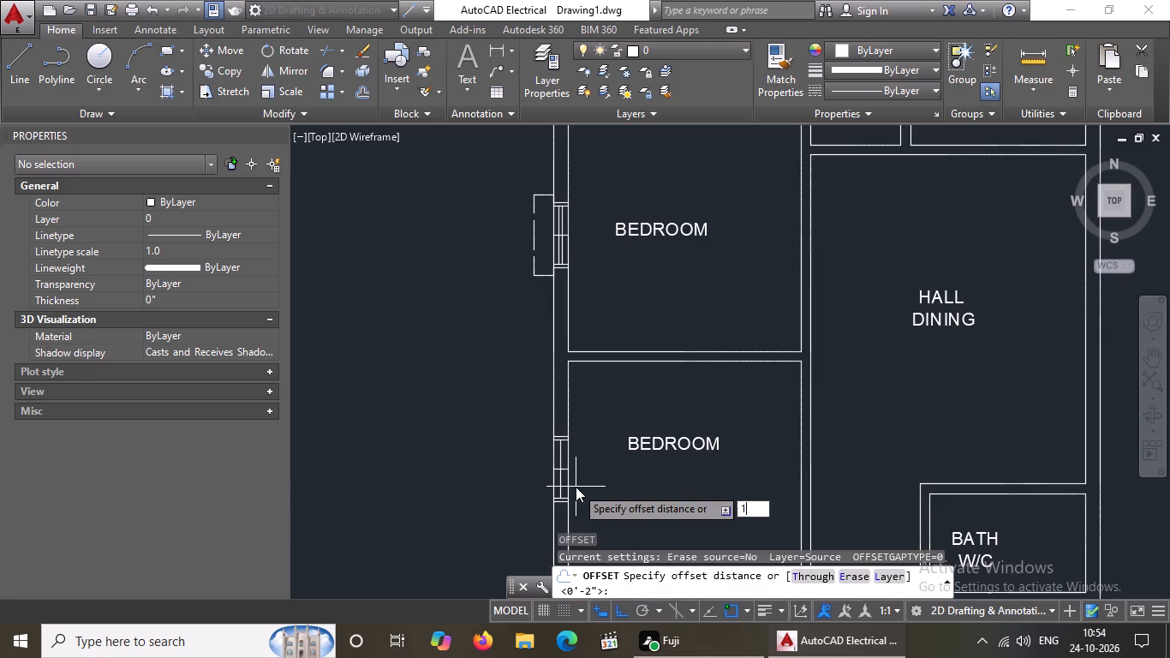
{"action": "key", "text": "shift+quotedbl"}
{"action": "key", "text": "Return"}
{"action": "scroll", "coordinate": [570, 481], "scroll_direction": "up", "scroll_amount": 2}
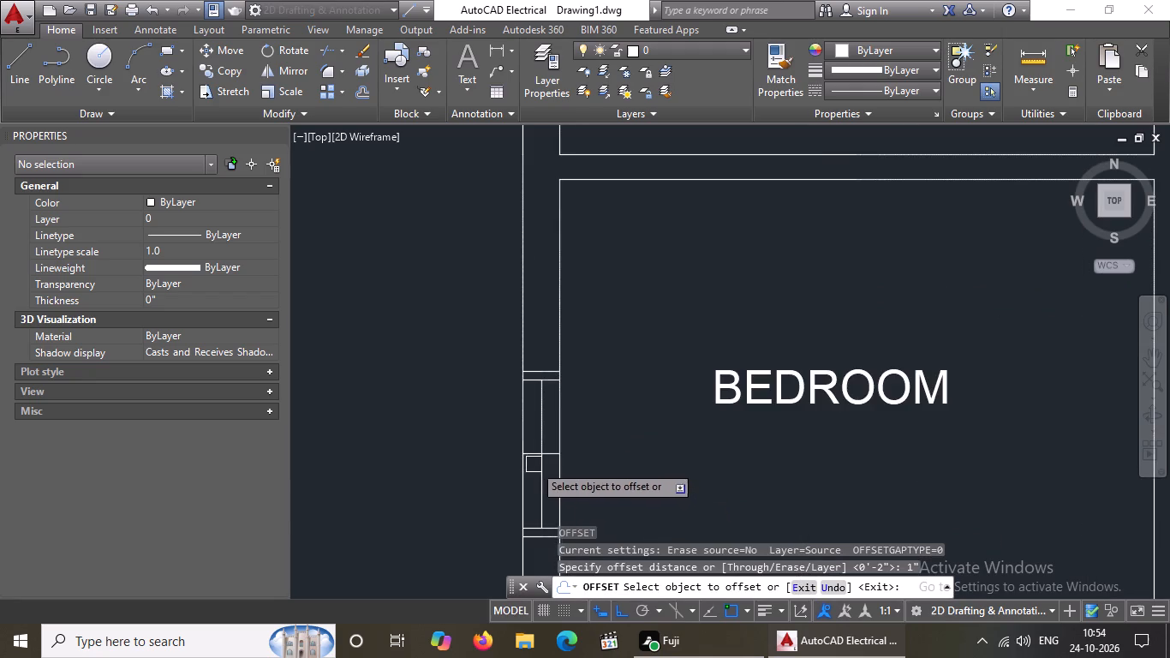
{"action": "scroll", "coordinate": [534, 463], "scroll_direction": "up", "scroll_amount": 3}
{"action": "left_click_drag", "start_coordinate": [555, 393], "coordinate": [573, 390]}
{"action": "left_click", "coordinate": [590, 387]}
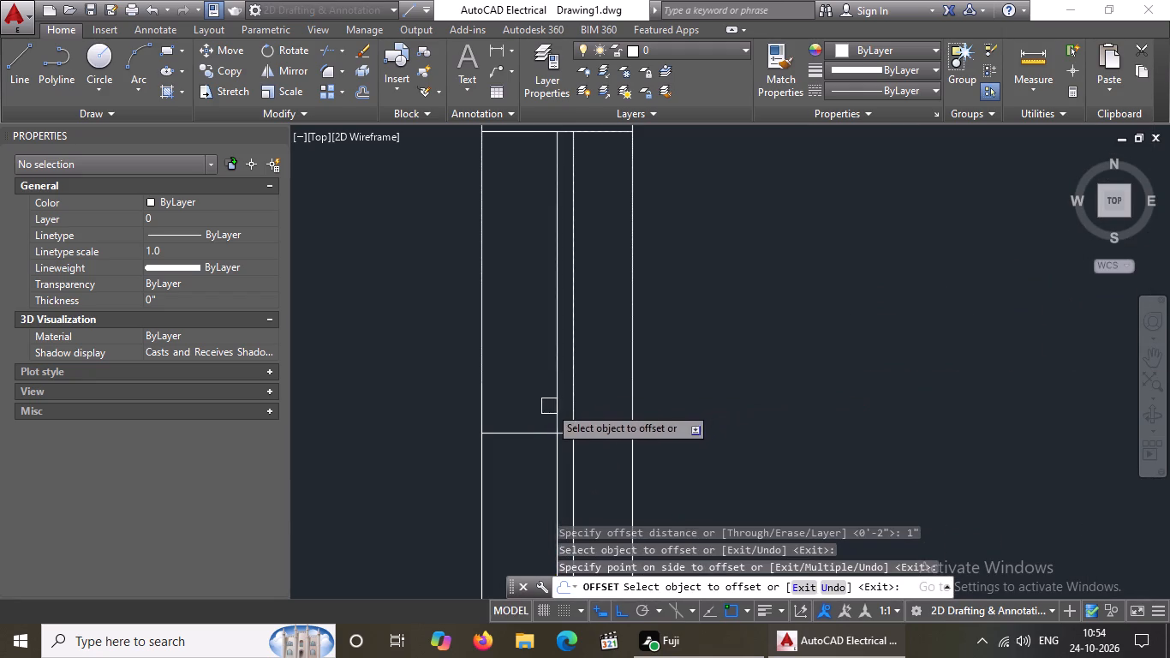
{"action": "left_click_drag", "start_coordinate": [554, 401], "coordinate": [535, 411]}
{"action": "left_click", "coordinate": [502, 428]}
{"action": "key", "text": "Escape"}
Delete the vertical centre line between the middle bedroom window's two pane lines.
{"action": "left_click", "coordinate": [556, 410]}
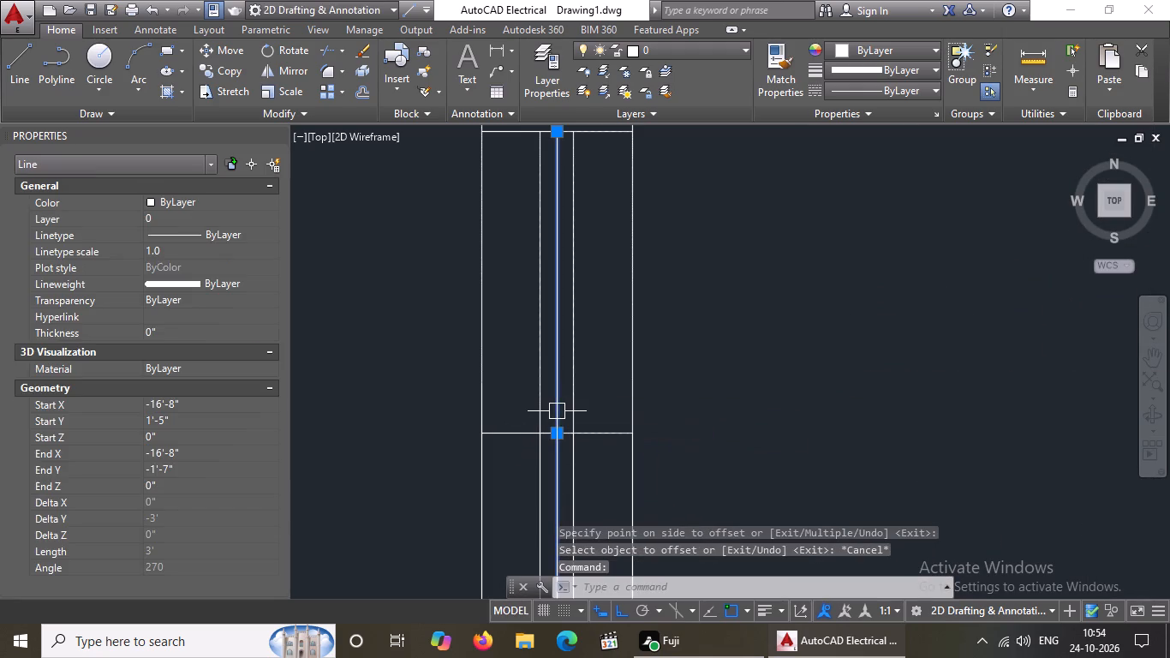
{"action": "key", "text": "Delete"}
Draw a line from the outer north corner of the middle bedroom's window 5" north along the wall, then 1' west.
{"action": "scroll", "coordinate": [565, 416], "scroll_direction": "down", "scroll_amount": 3}
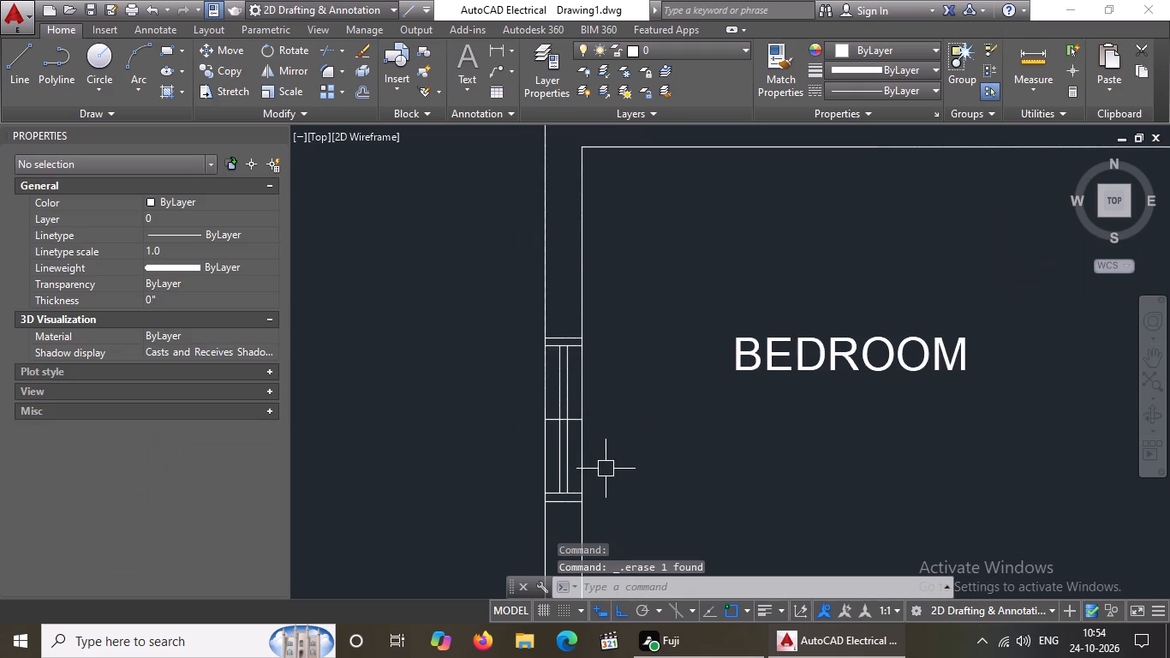
{"action": "scroll", "coordinate": [595, 488], "scroll_direction": "down", "scroll_amount": 3}
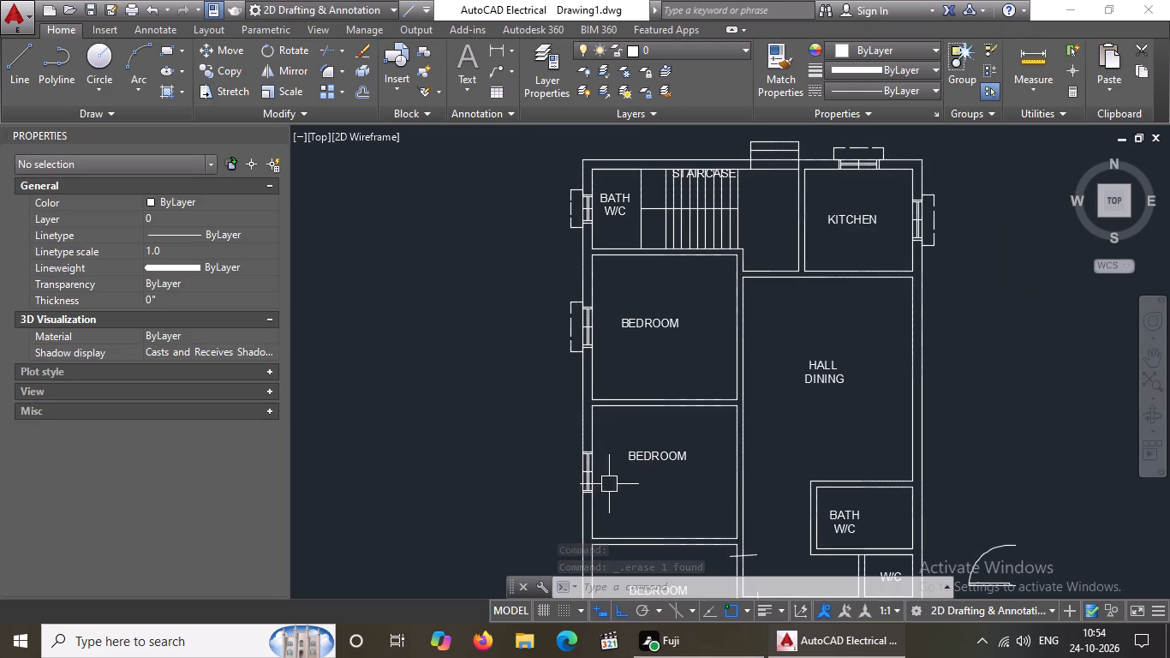
{"action": "middle_click_drag", "start_coordinate": [616, 463], "coordinate": [628, 406]}
{"action": "scroll", "coordinate": [646, 476], "scroll_direction": "up", "scroll_amount": 2}
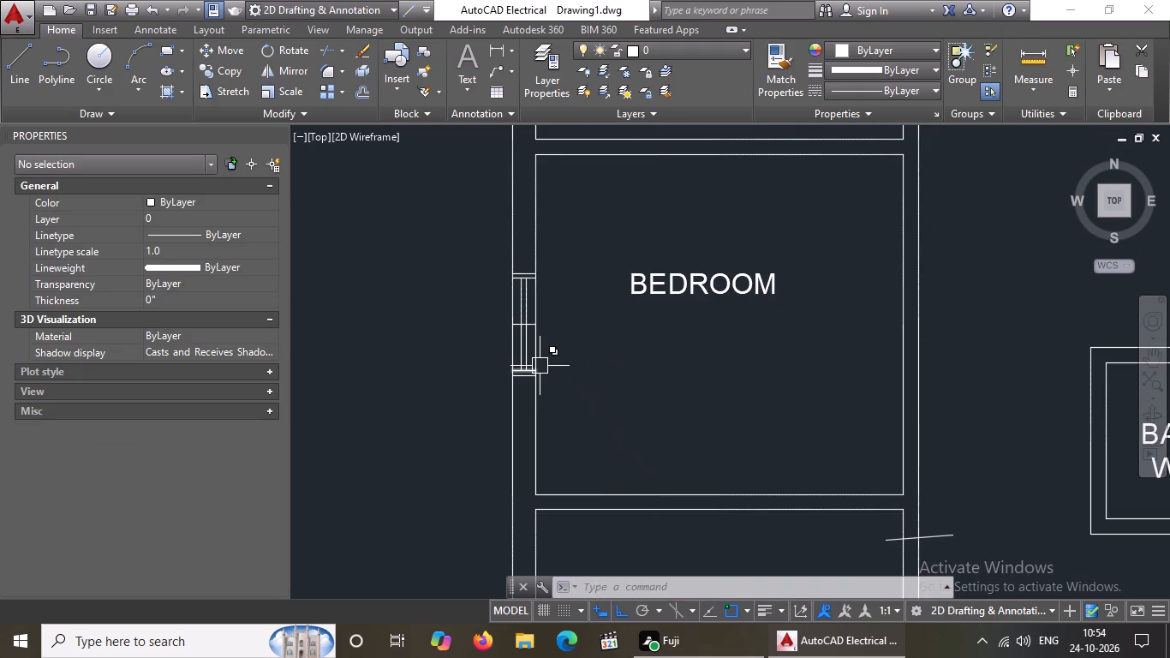
{"action": "key", "text": "l"}
{"action": "key", "text": "Return"}
{"action": "scroll", "coordinate": [508, 272], "scroll_direction": "up", "scroll_amount": 2}
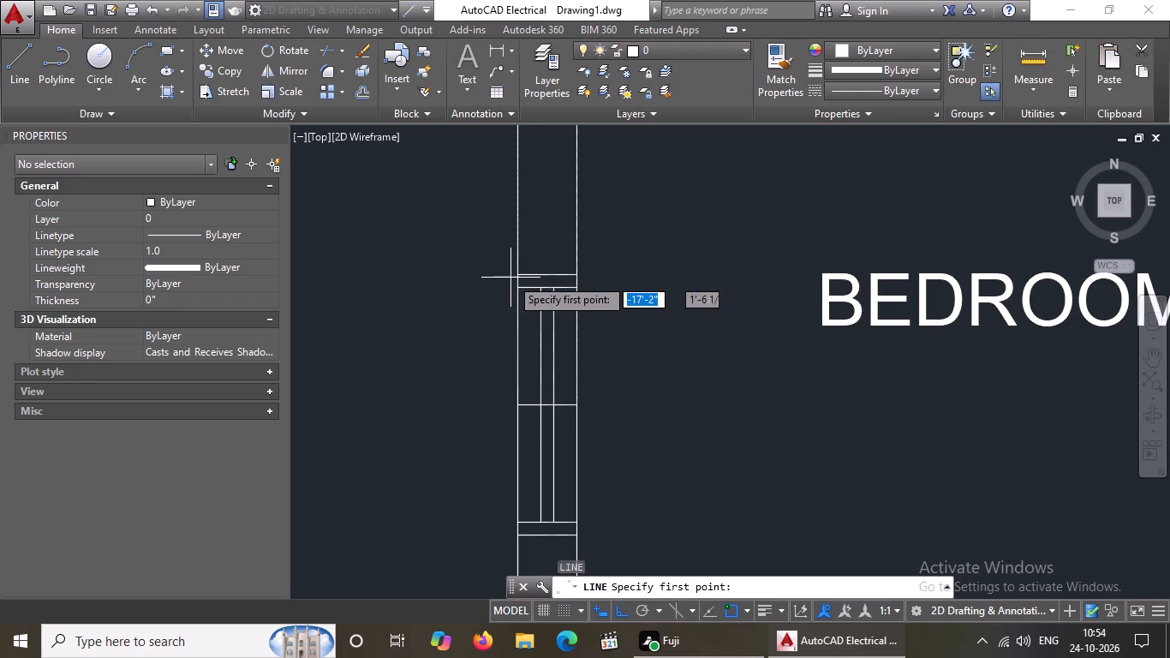
{"action": "left_click", "coordinate": [521, 272]}
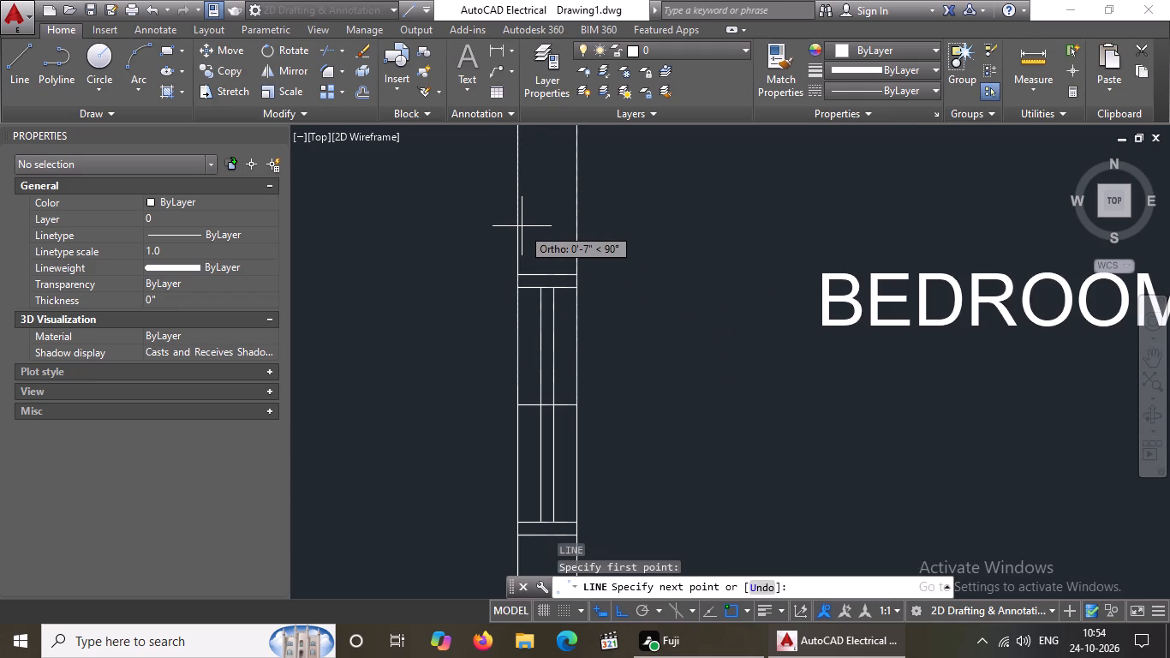
{"action": "key", "text": "5"}
{"action": "key", "text": "shift+quotedbl"}
{"action": "key", "text": "Return"}
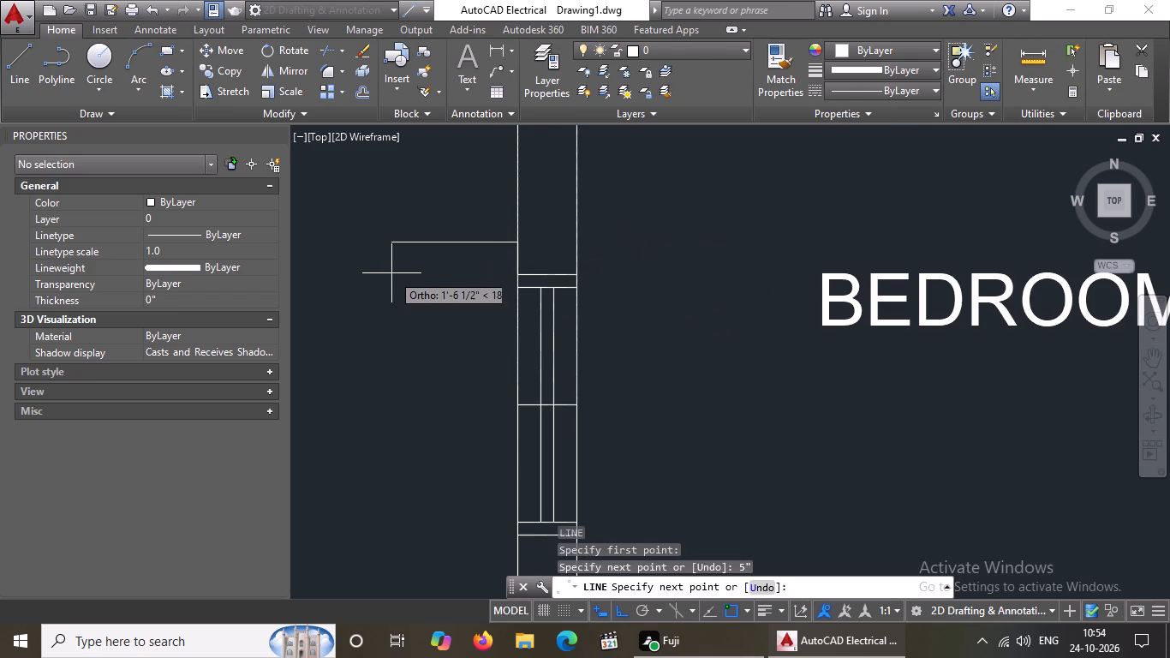
{"action": "key", "text": "1"}
{"action": "key", "text": "apostrophe"}
{"action": "key", "text": "Return"}
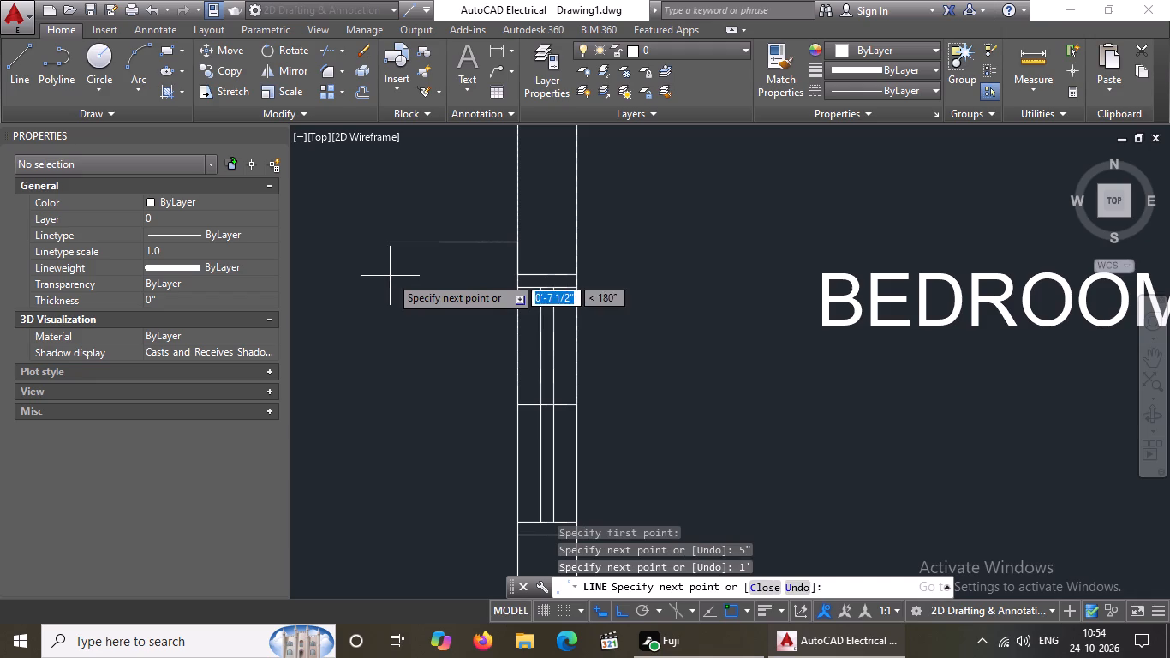
{"action": "key", "text": "Return"}
Draw a line from the window's outer south corner 5" south, 1' west, and north to the end of the upper projection line.
{"action": "scroll", "coordinate": [475, 460], "scroll_direction": "down", "scroll_amount": 3}
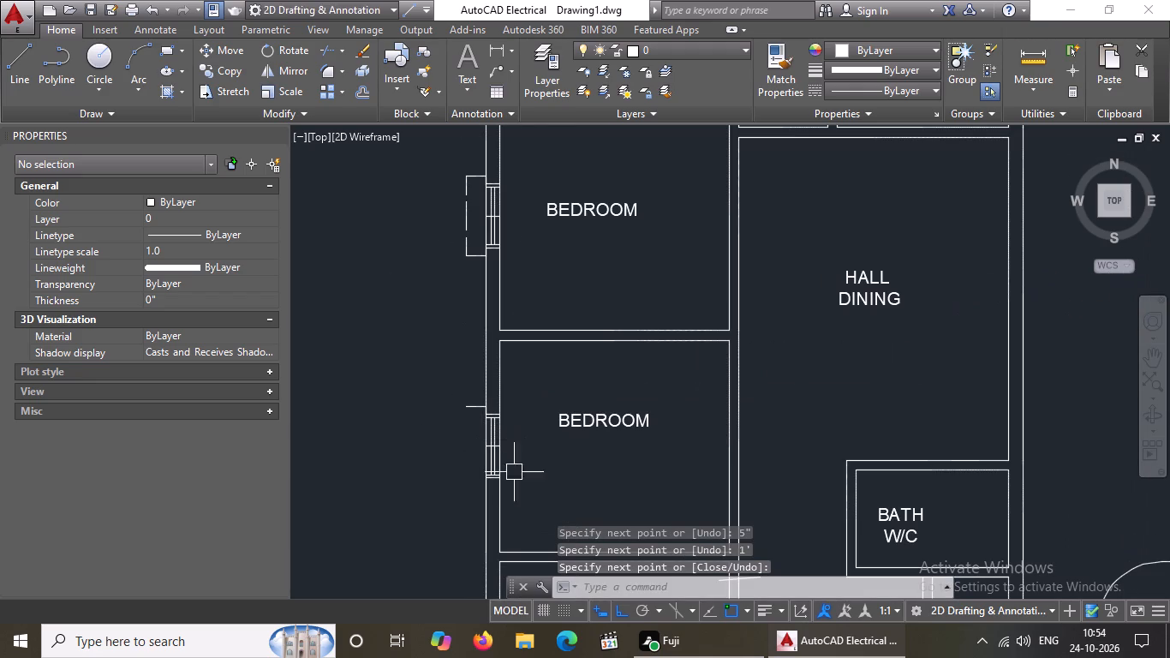
{"action": "scroll", "coordinate": [521, 490], "scroll_direction": "up", "scroll_amount": 3}
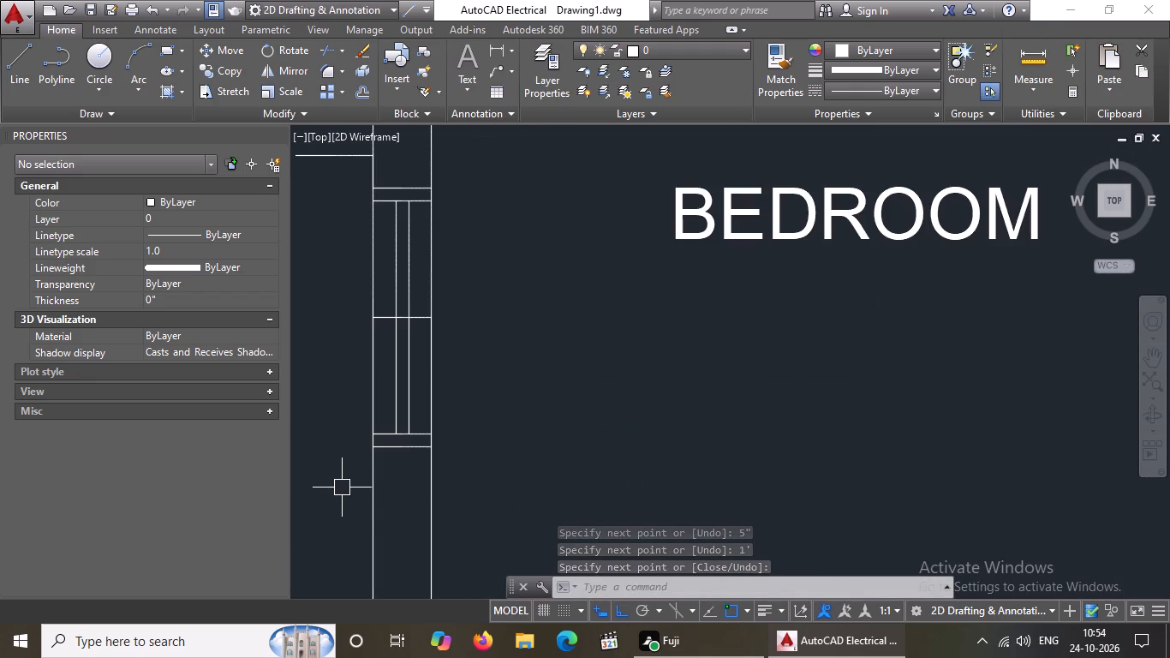
{"action": "key", "text": "l"}
{"action": "key", "text": "Return"}
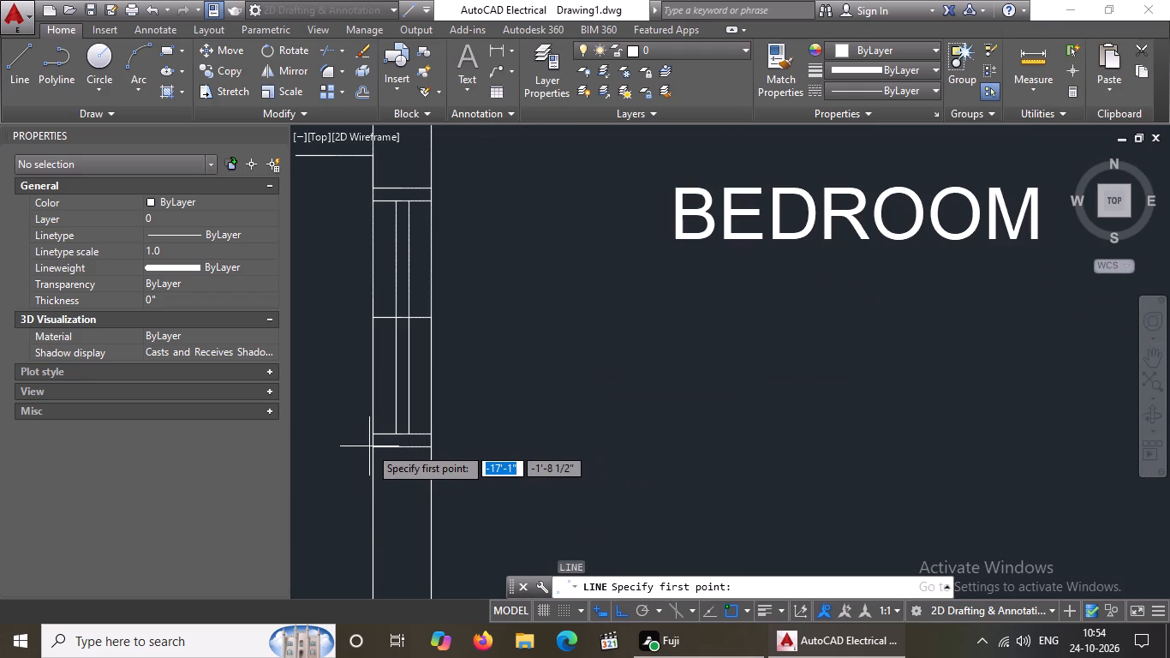
{"action": "left_click", "coordinate": [375, 445]}
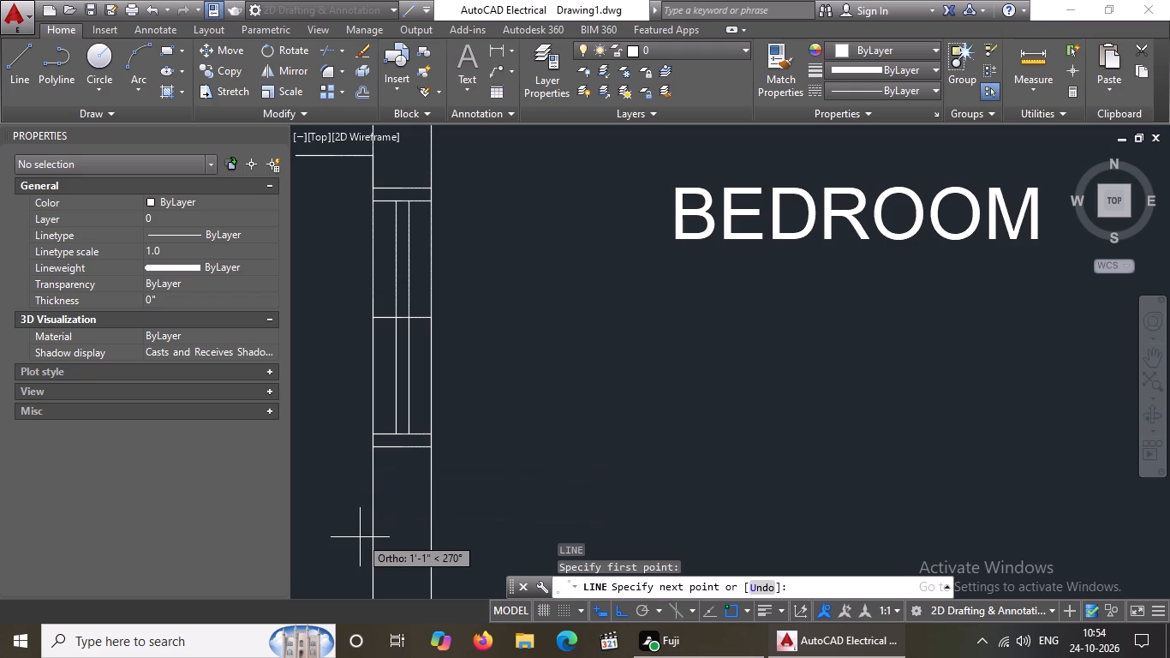
{"action": "key", "text": "5"}
{"action": "key", "text": "shift+quotedbl"}
{"action": "key", "text": "Return"}
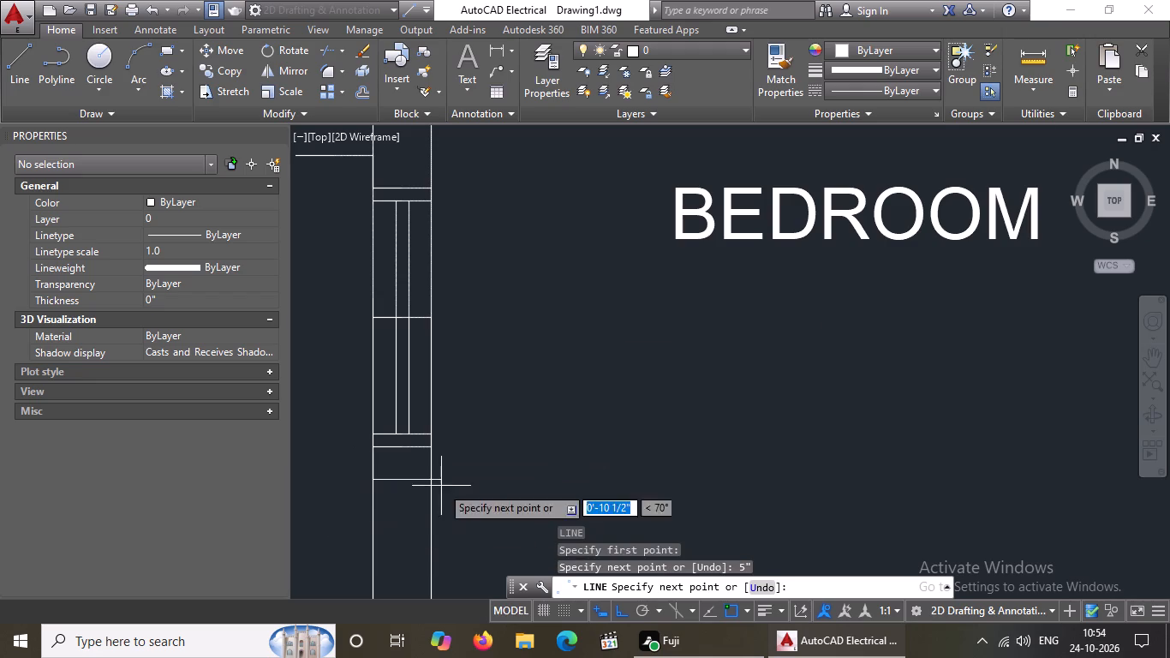
{"action": "scroll", "coordinate": [441, 486], "scroll_direction": "down", "scroll_amount": 3}
{"action": "type", "text": "1'"}
{"action": "key", "text": "Return"}
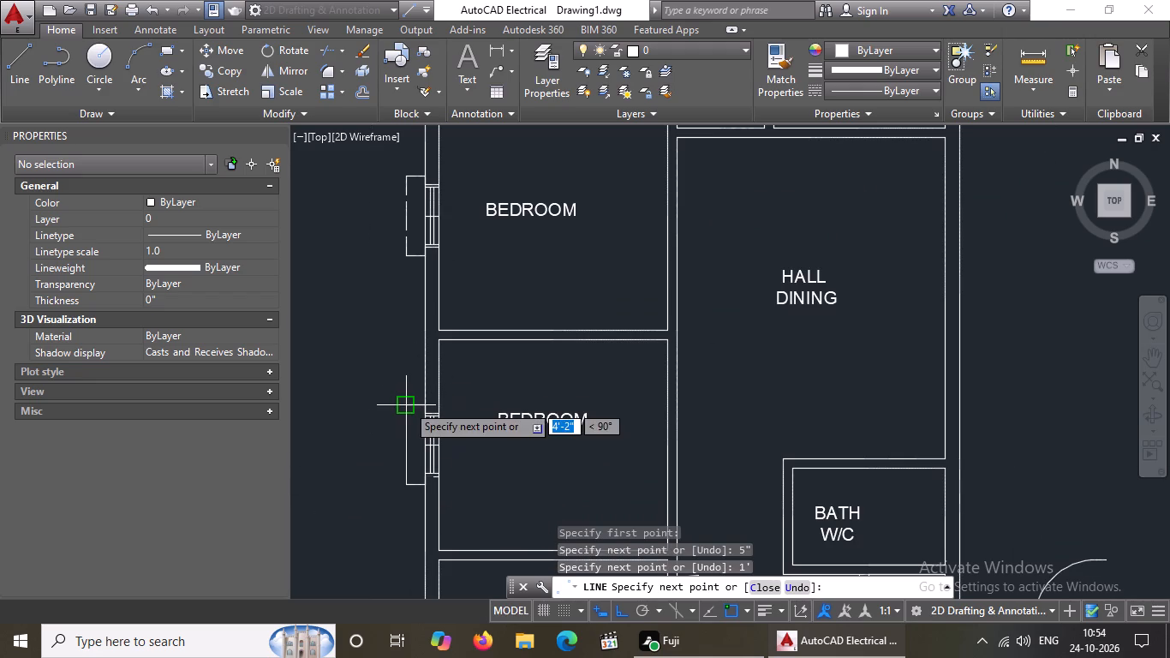
{"action": "left_click", "coordinate": [407, 404]}
{"action": "key", "text": "Escape"}
Give the middle bedroom window's five outer projection lines the dashed ACAD_ISO02 linetype with a linetype scale of 1.5.
{"action": "scroll", "coordinate": [420, 516], "scroll_direction": "up", "scroll_amount": 2}
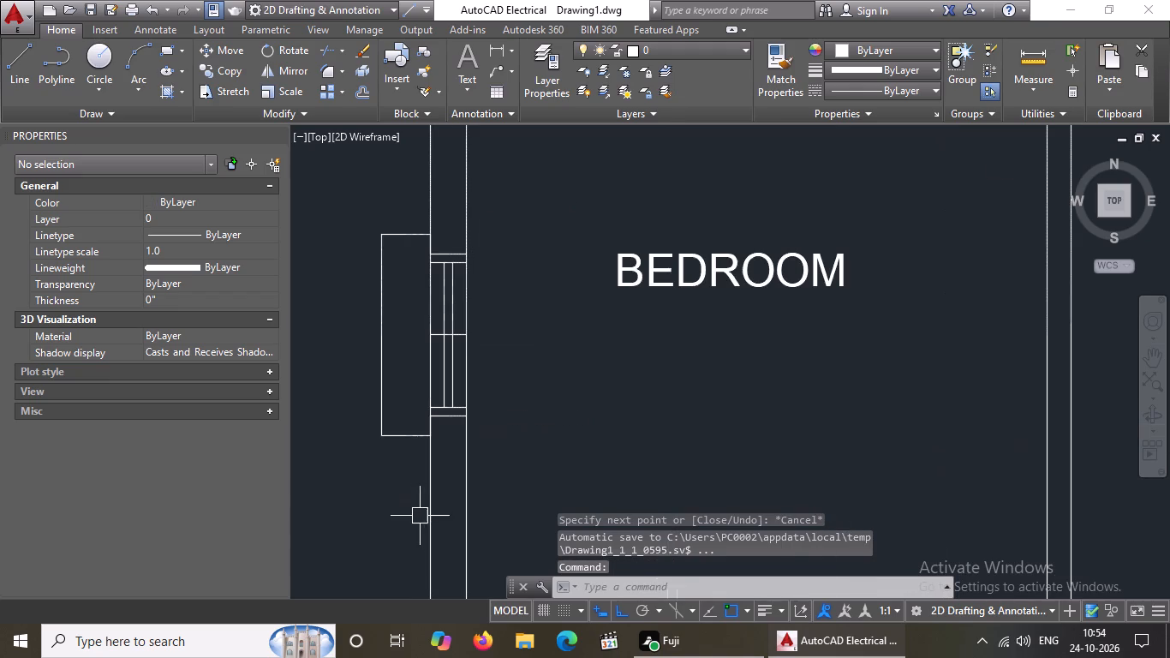
{"action": "left_click_drag", "start_coordinate": [336, 194], "coordinate": [349, 213]}
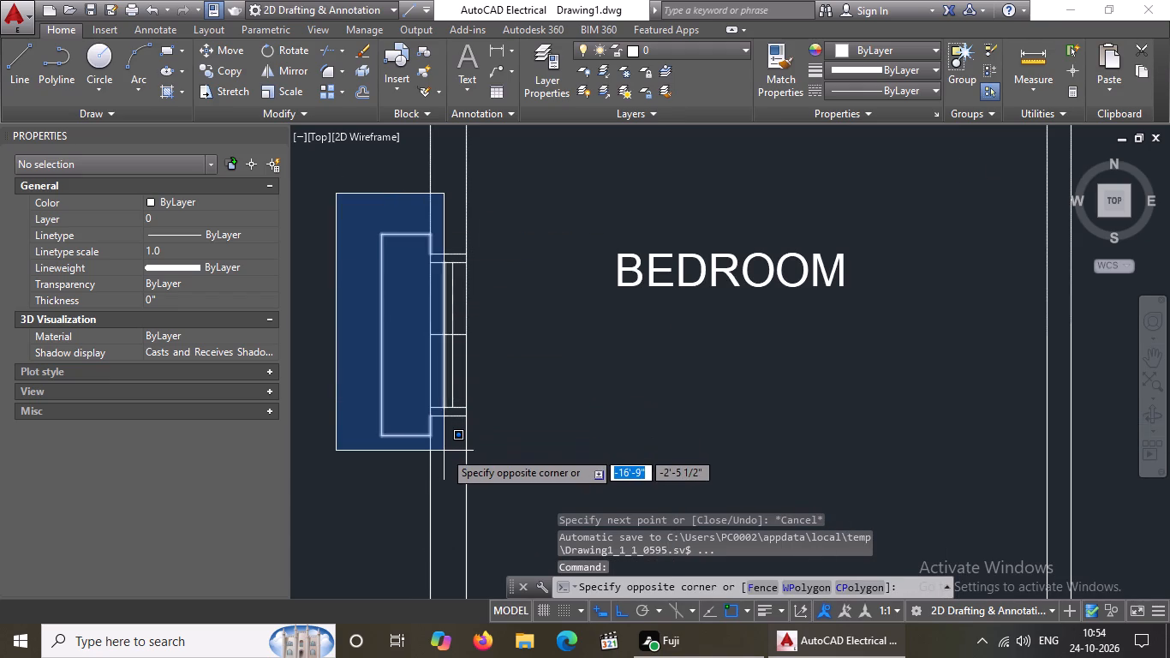
{"action": "left_click", "coordinate": [440, 453]}
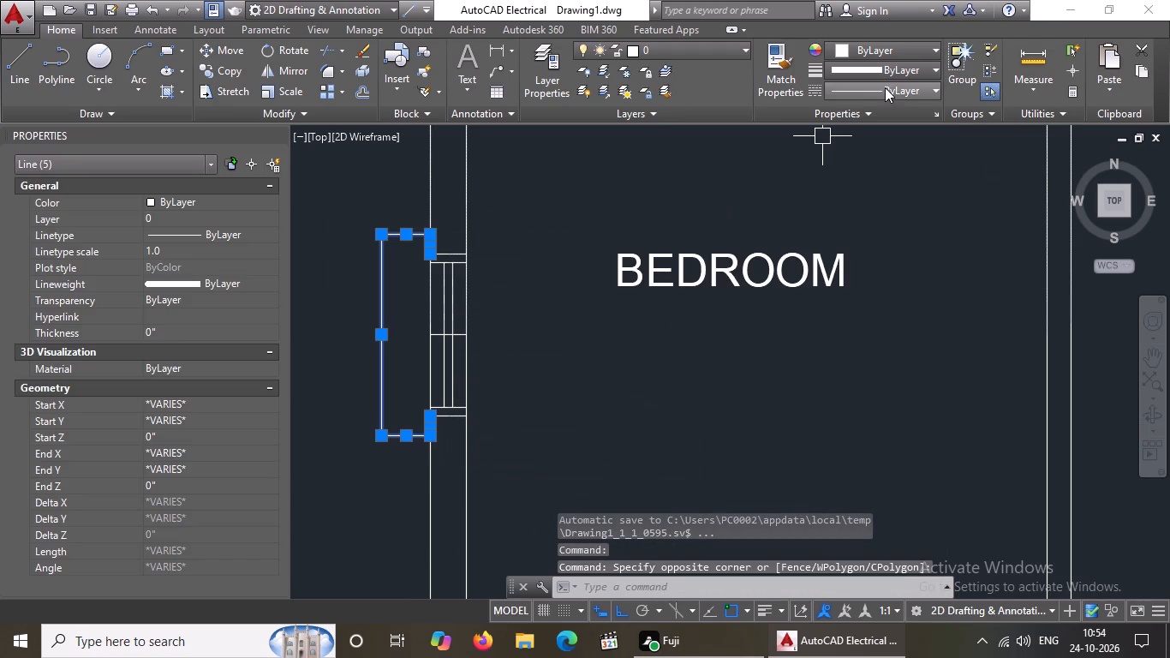
{"action": "left_click", "coordinate": [888, 87]}
{"action": "left_click", "coordinate": [853, 155]}
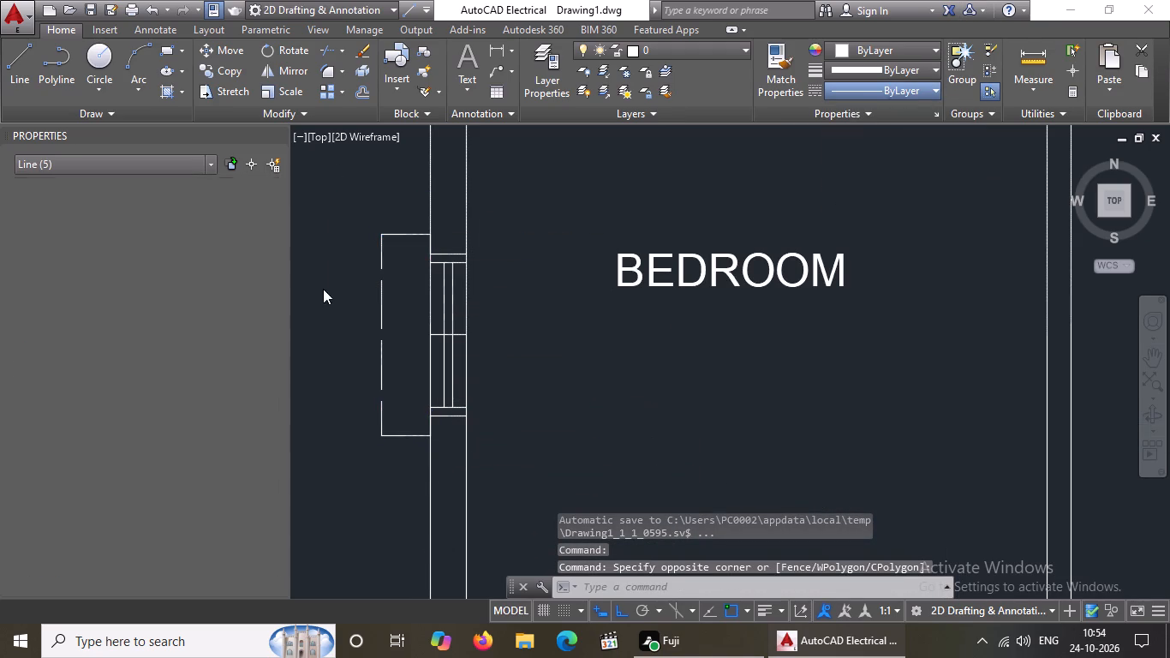
{"action": "left_click", "coordinate": [179, 257]}
{"action": "key", "text": "BackSpace"}
{"action": "key", "text": "BackSpace"}
{"action": "key", "text": "BackSpace"}
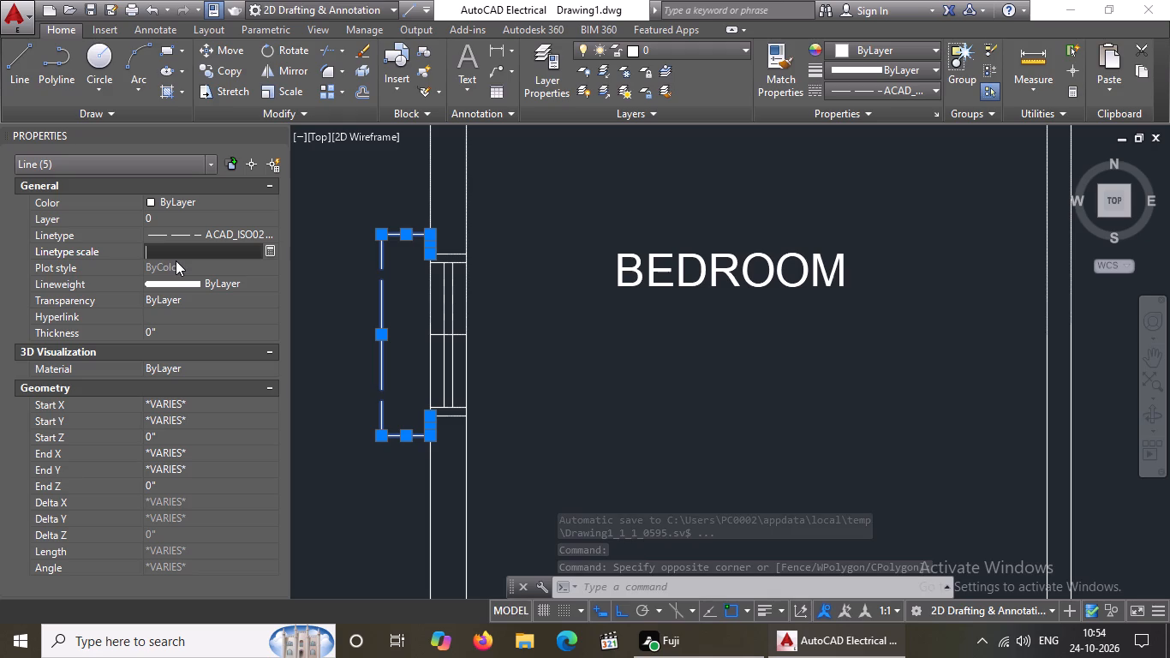
{"action": "type", "text": "1.5"}
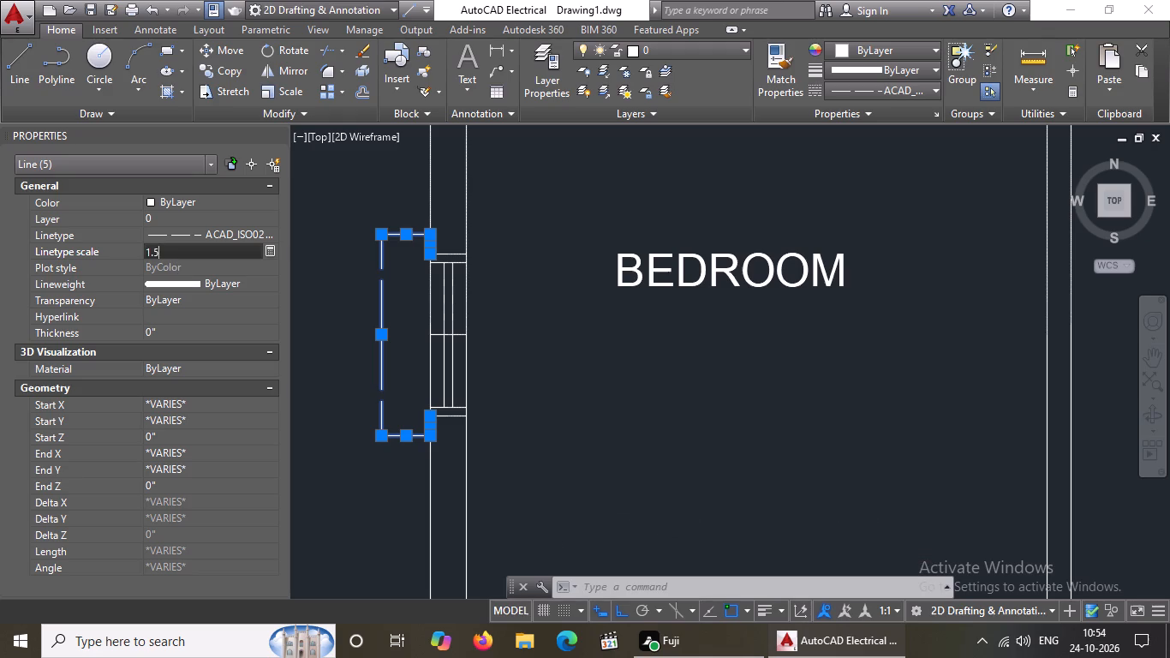
{"action": "key", "text": "Return"}
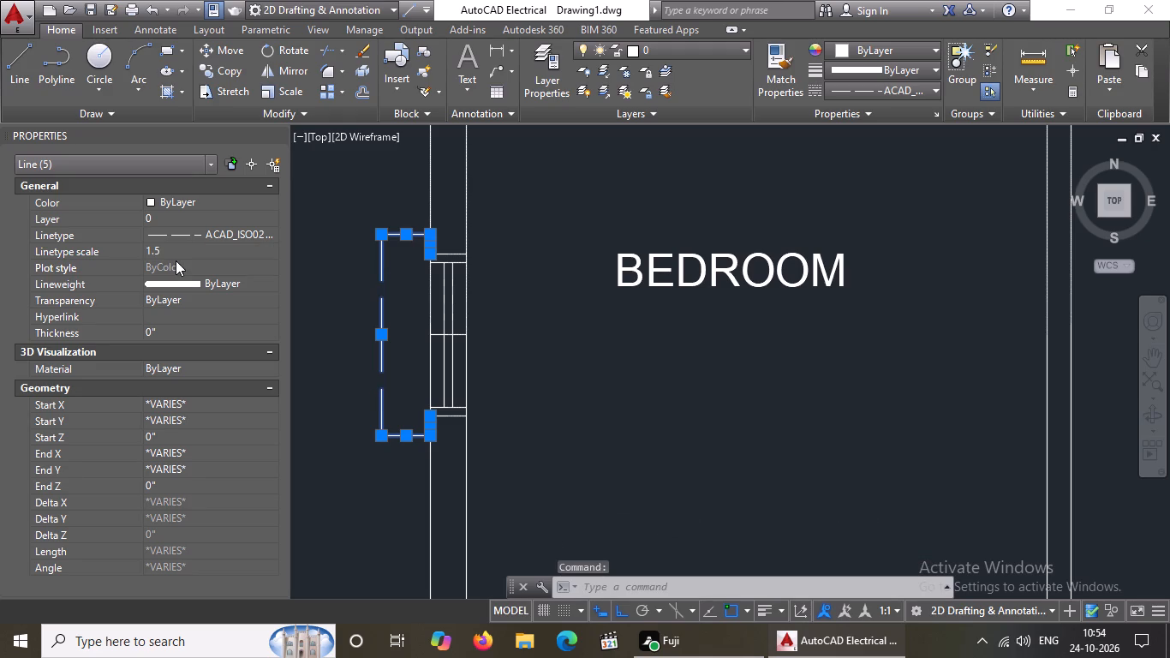
{"action": "scroll", "coordinate": [496, 281], "scroll_direction": "down", "scroll_amount": 3}
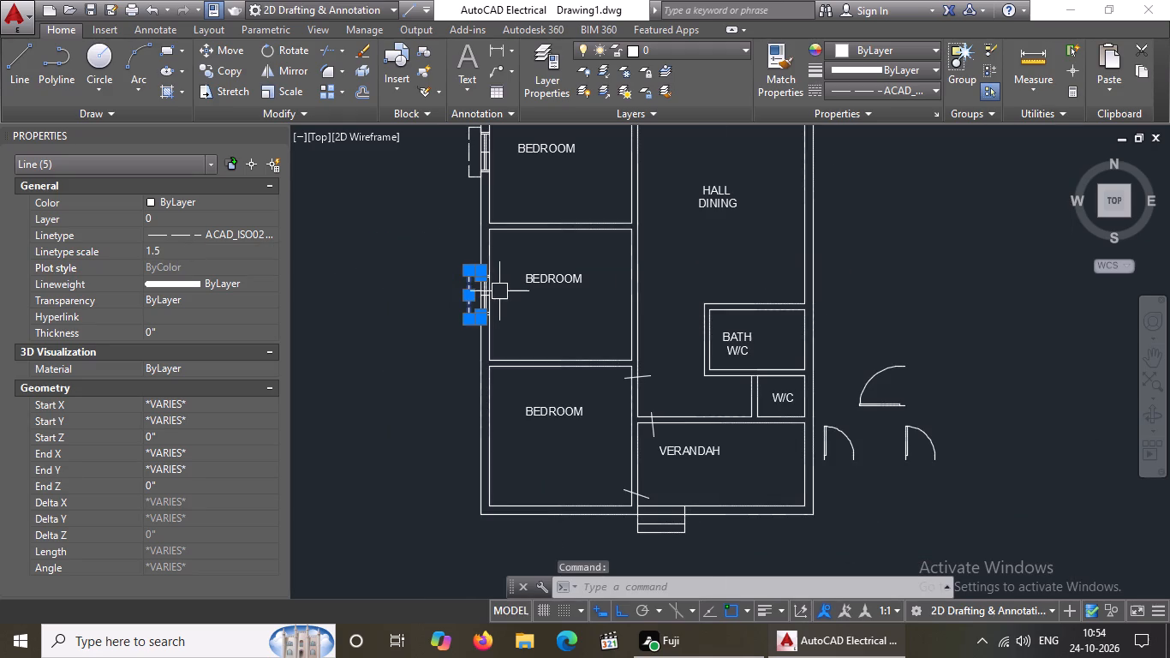
{"action": "key", "text": "Escape"}
Draw a 9" horizontal line westward across the southern bedroom's west wall from the midpoint of its inner face.
{"action": "scroll", "coordinate": [540, 338], "scroll_direction": "down", "scroll_amount": 3}
{"action": "middle_click_drag", "start_coordinate": [544, 365], "coordinate": [546, 491]}
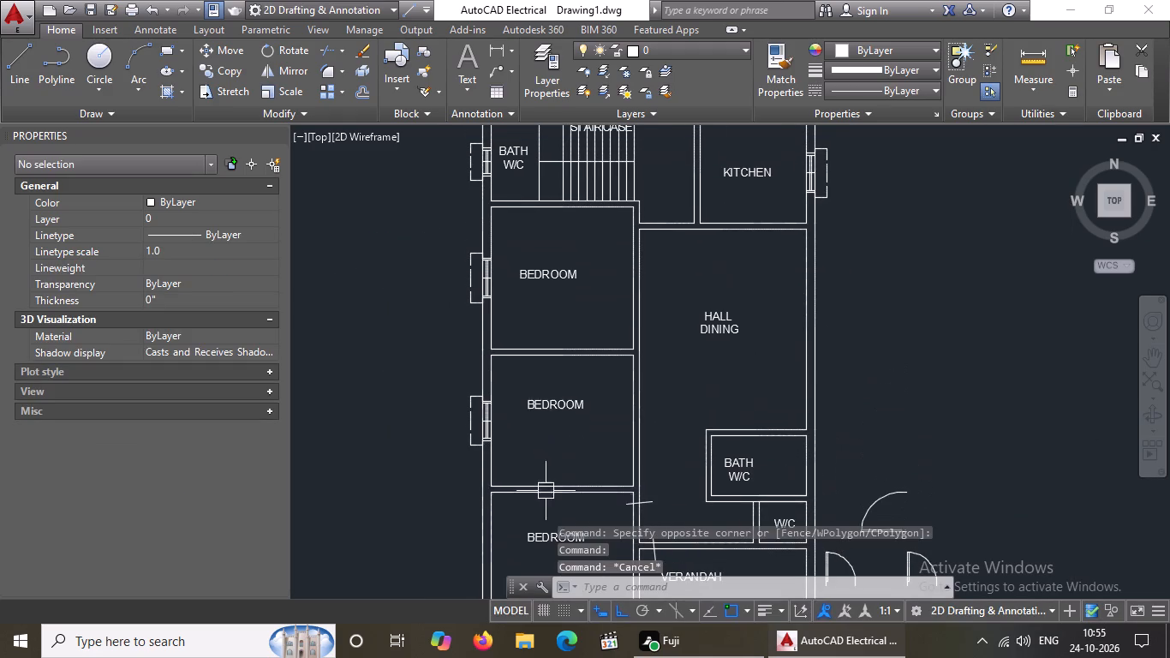
{"action": "middle_click", "coordinate": [554, 592]}
{"action": "middle_click_drag", "start_coordinate": [552, 465], "coordinate": [550, 440]}
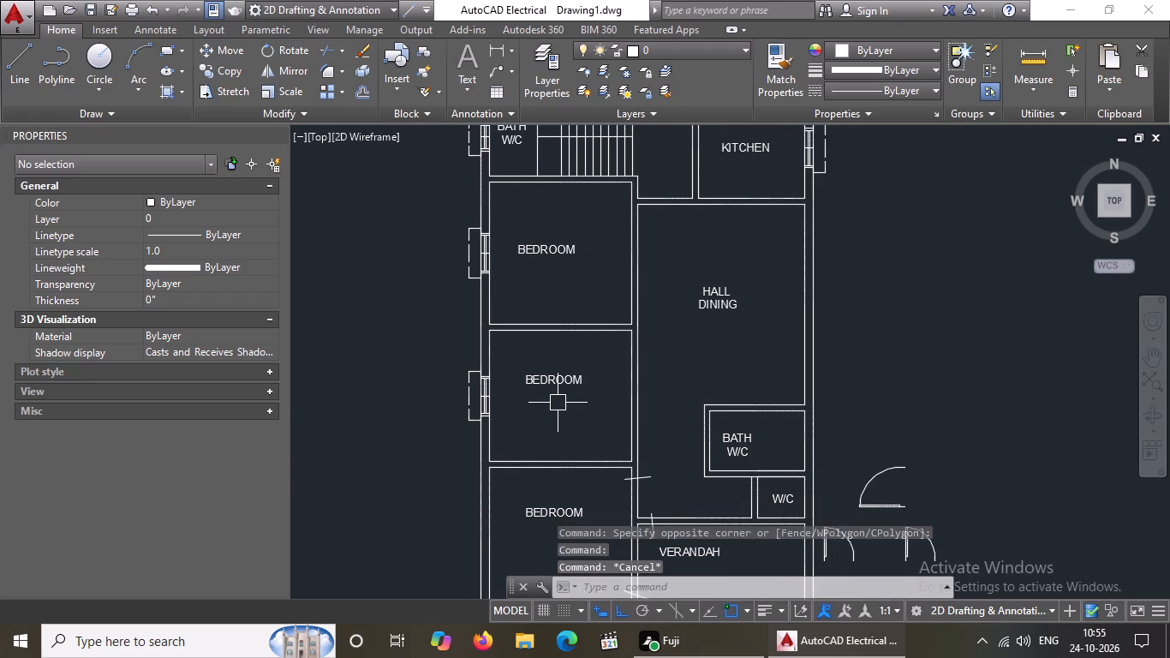
{"action": "middle_click_drag", "start_coordinate": [552, 397], "coordinate": [529, 261]}
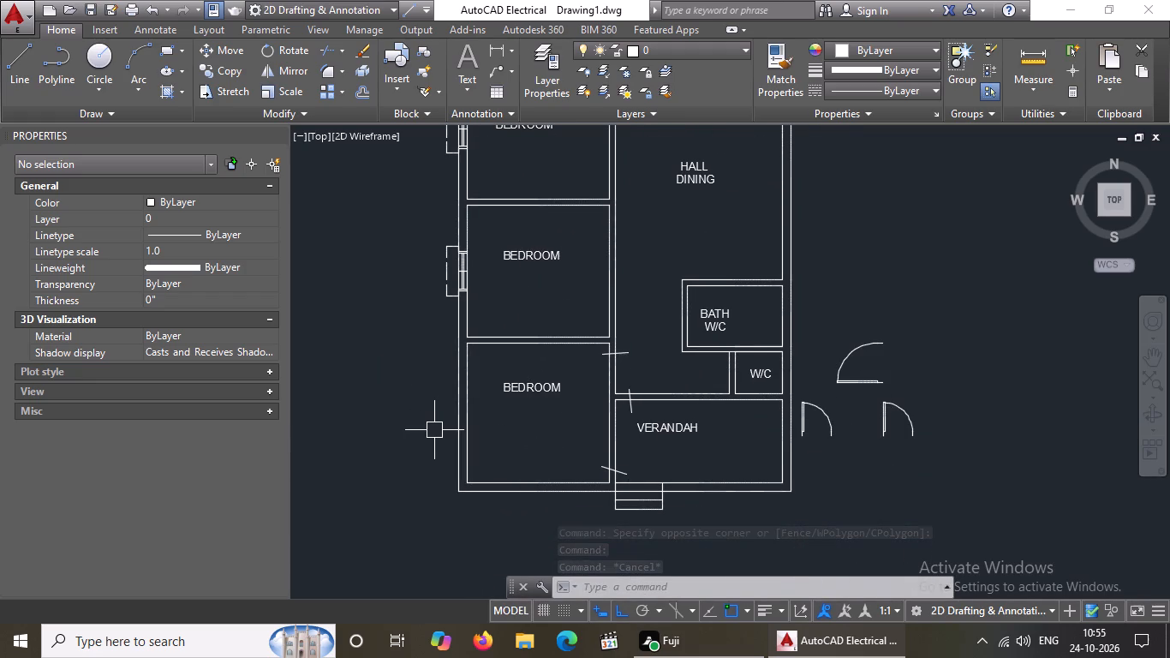
{"action": "key", "text": "l"}
{"action": "key", "text": "Return"}
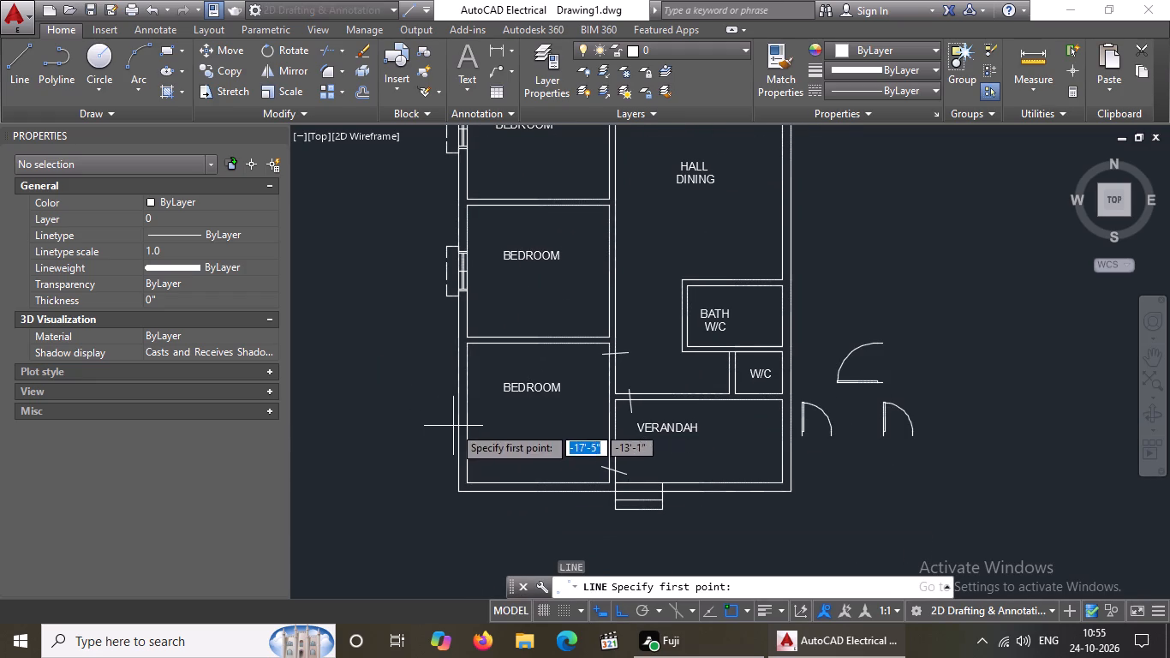
{"action": "left_click", "coordinate": [466, 410]}
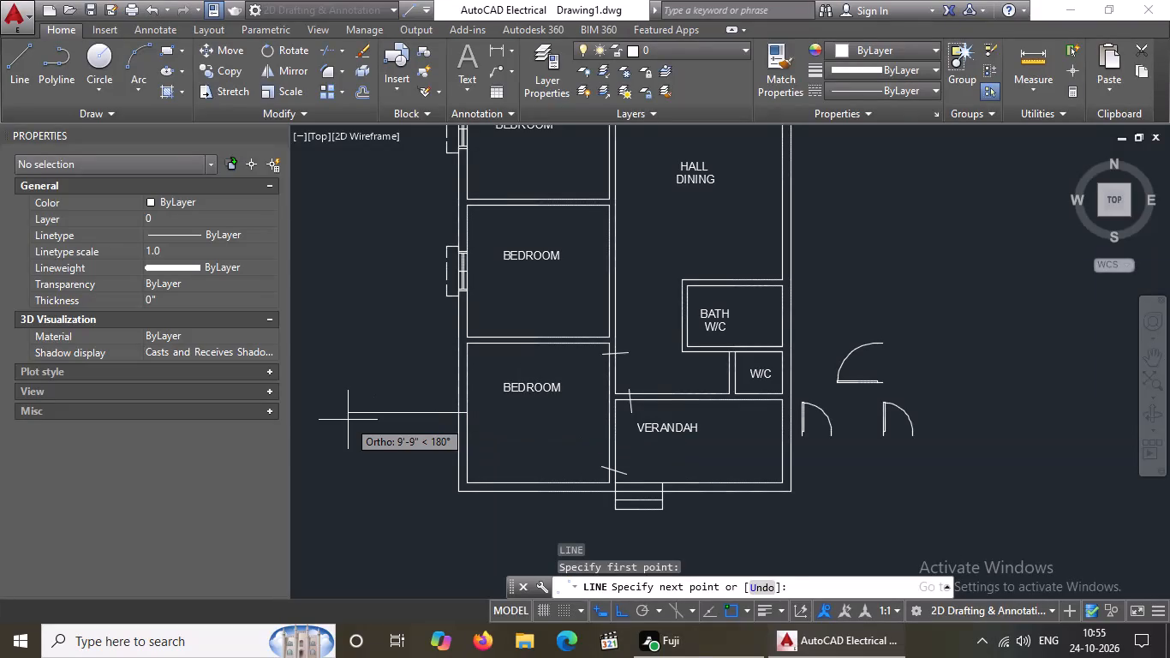
{"action": "key", "text": "9"}
{"action": "key", "text": "shift+quotedbl"}
{"action": "key", "text": "Return"}
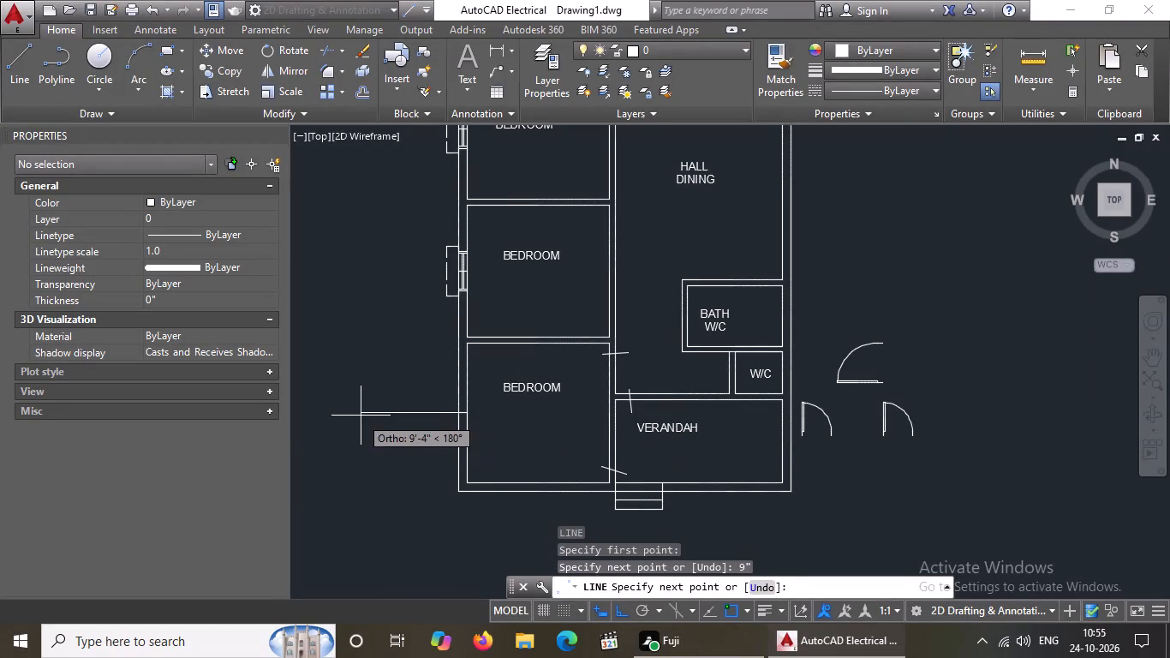
{"action": "key", "text": "Return"}
Offset the line across the southern bedroom's west wall 1.5' to the north and 1.5' to the south.
{"action": "scroll", "coordinate": [449, 423], "scroll_direction": "up", "scroll_amount": 2}
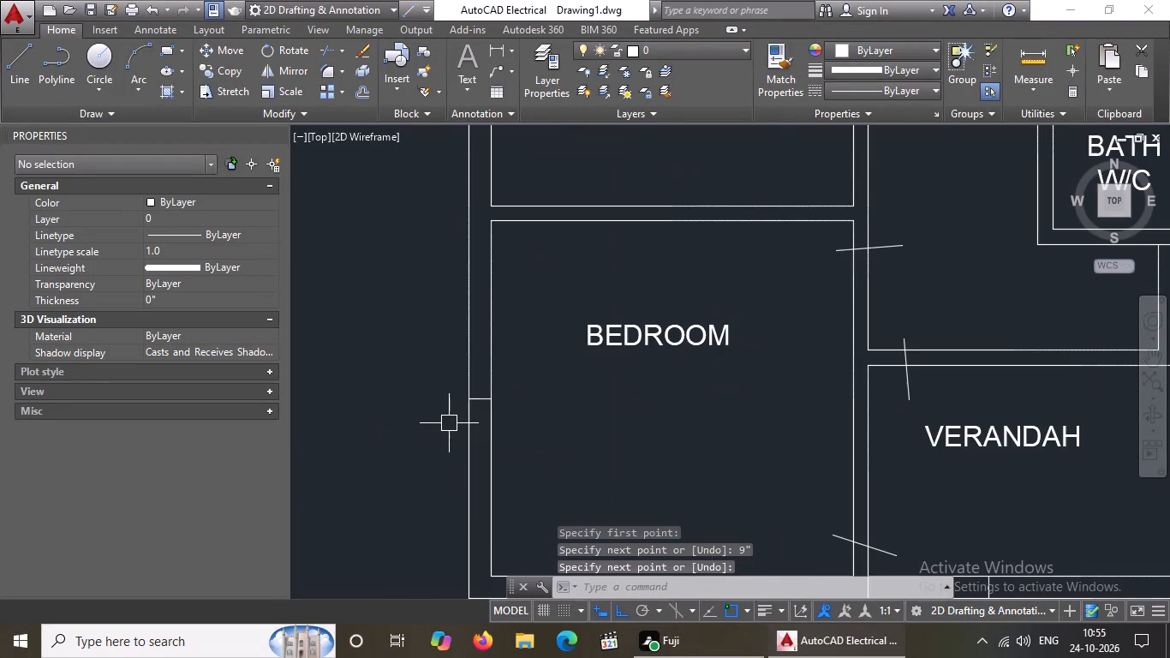
{"action": "key", "text": "o"}
{"action": "key", "text": "Return"}
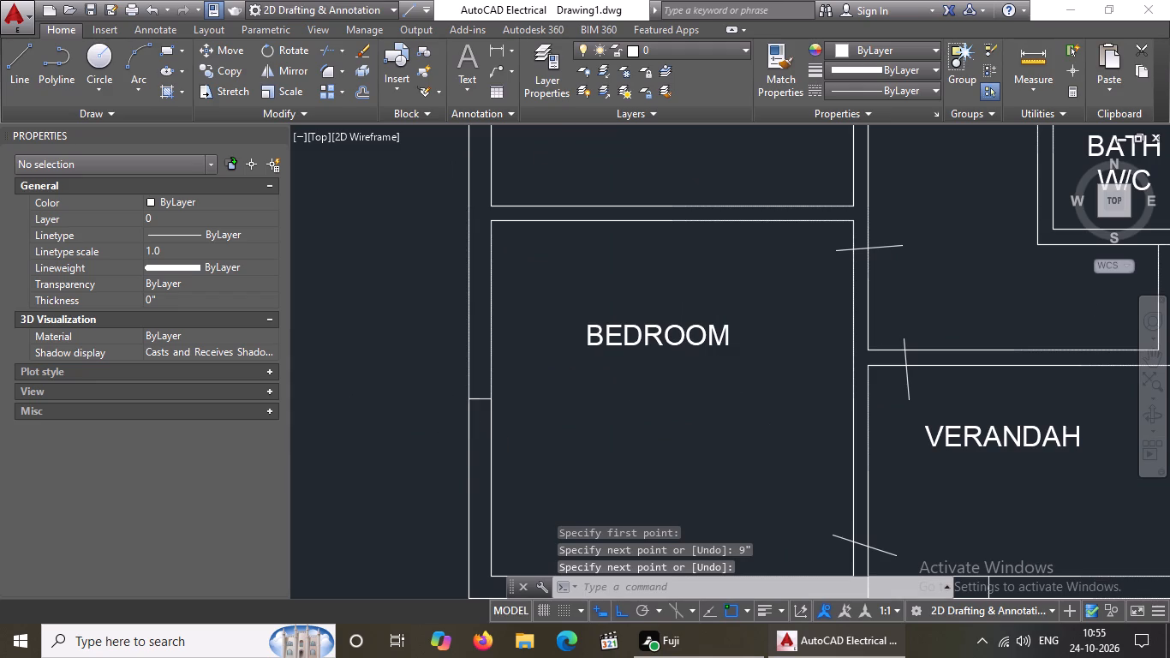
{"action": "type", "text": "1.5'"}
{"action": "key", "text": "Return"}
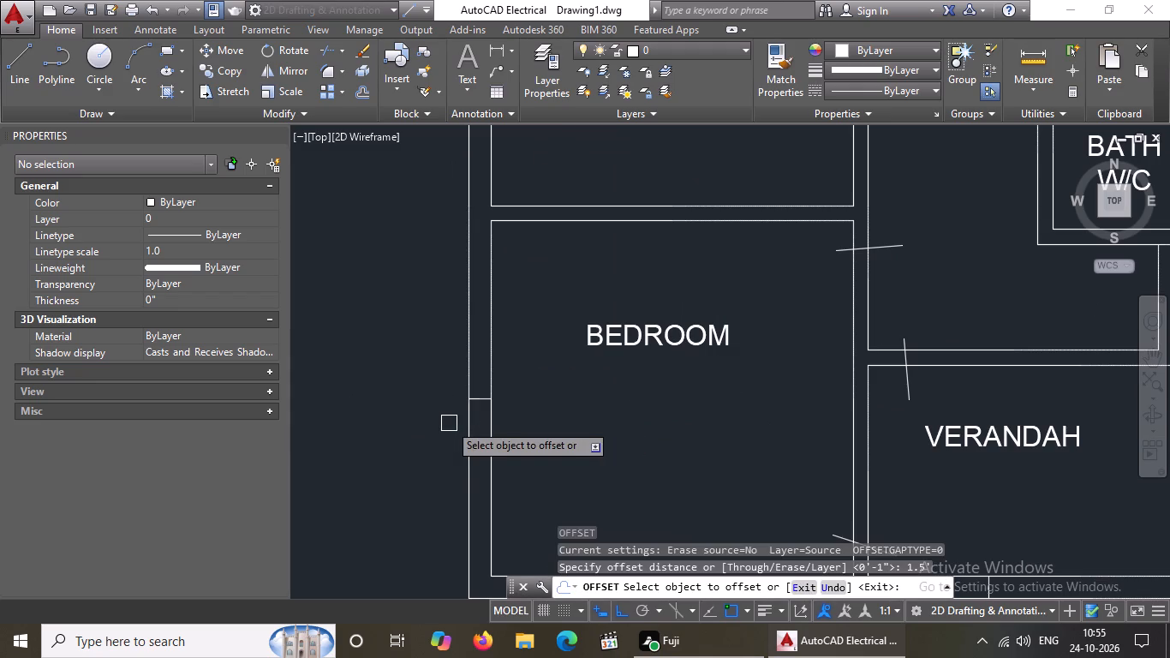
{"action": "left_click", "coordinate": [481, 402]}
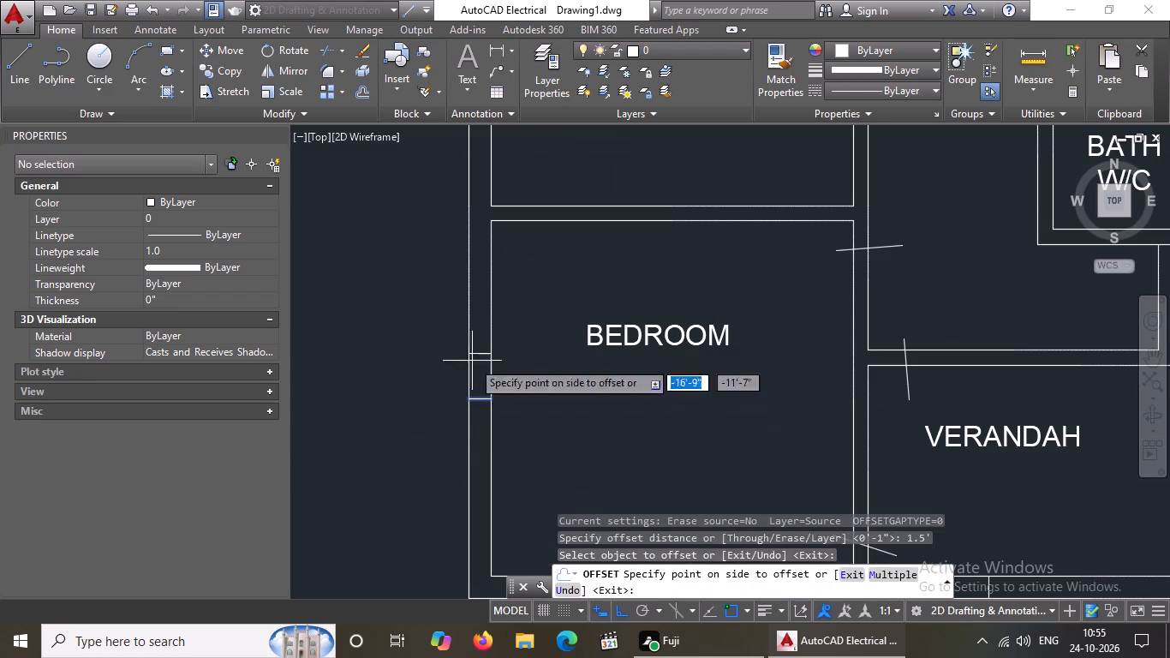
{"action": "left_click_drag", "start_coordinate": [464, 294], "coordinate": [465, 347]}
{"action": "left_click_drag", "start_coordinate": [482, 402], "coordinate": [482, 410]}
{"action": "left_click", "coordinate": [482, 471]}
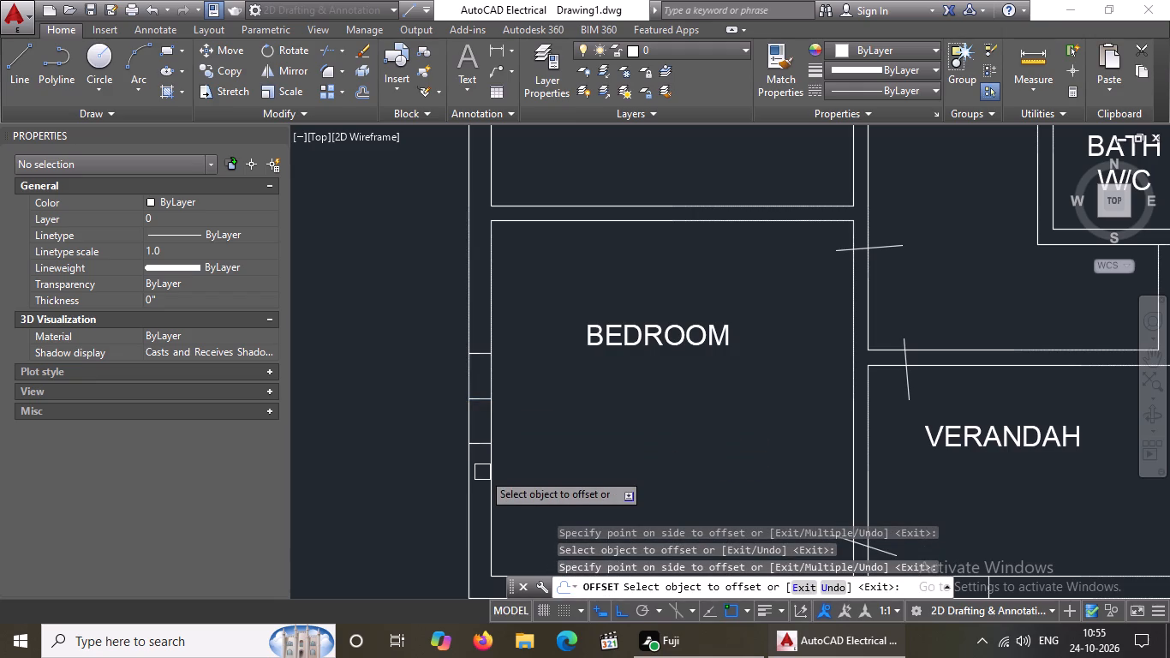
{"action": "key", "text": "Escape"}
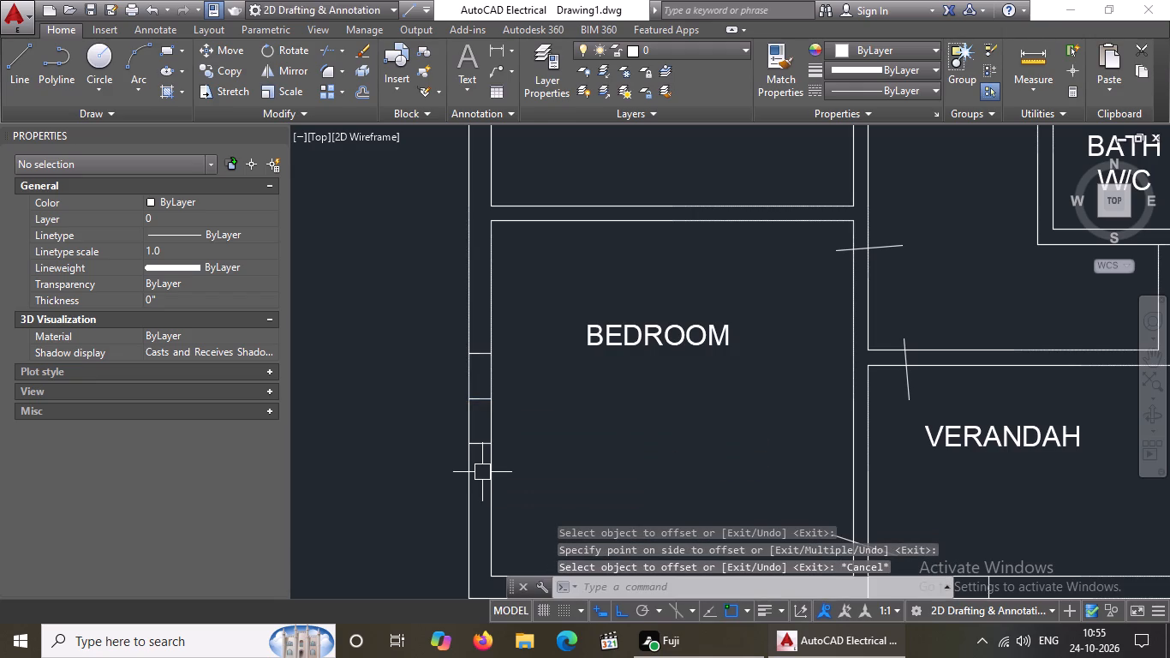
Offset the southern bedroom's two west-wall window end lines 2" outward, one to the north and one to the south.
{"action": "key", "text": "o"}
{"action": "key", "text": "Return"}
{"action": "type", "text": "2\""}
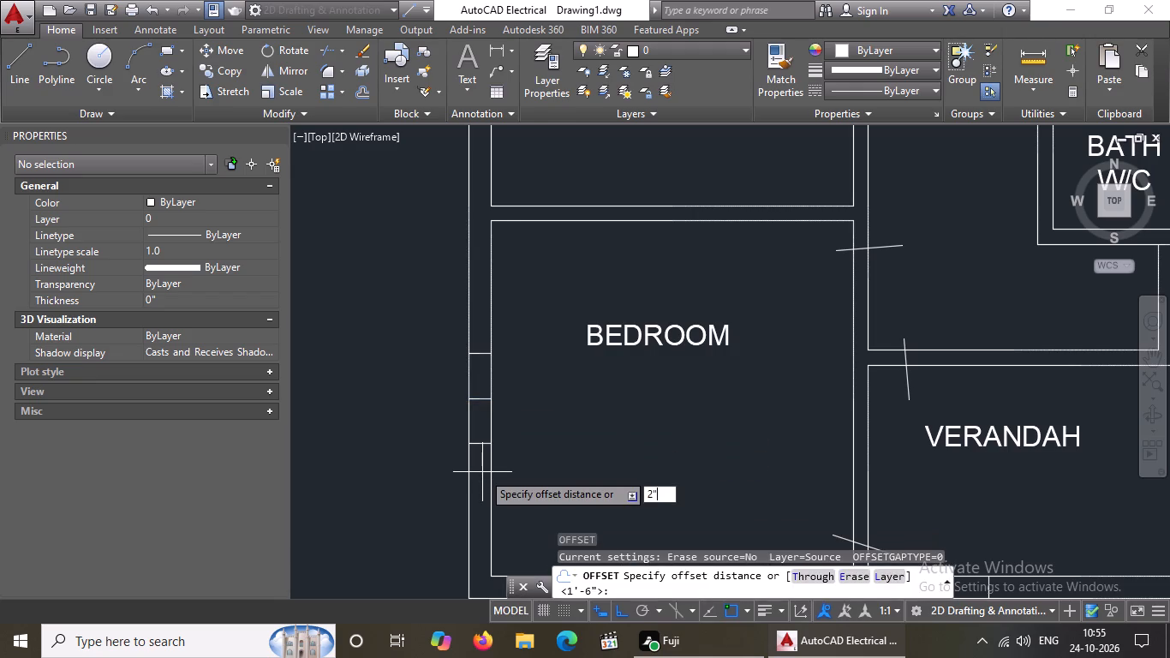
{"action": "key", "text": "Return"}
{"action": "left_click_drag", "start_coordinate": [481, 352], "coordinate": [489, 314]}
{"action": "left_click_drag", "start_coordinate": [495, 280], "coordinate": [488, 317]}
{"action": "left_click", "coordinate": [481, 445]}
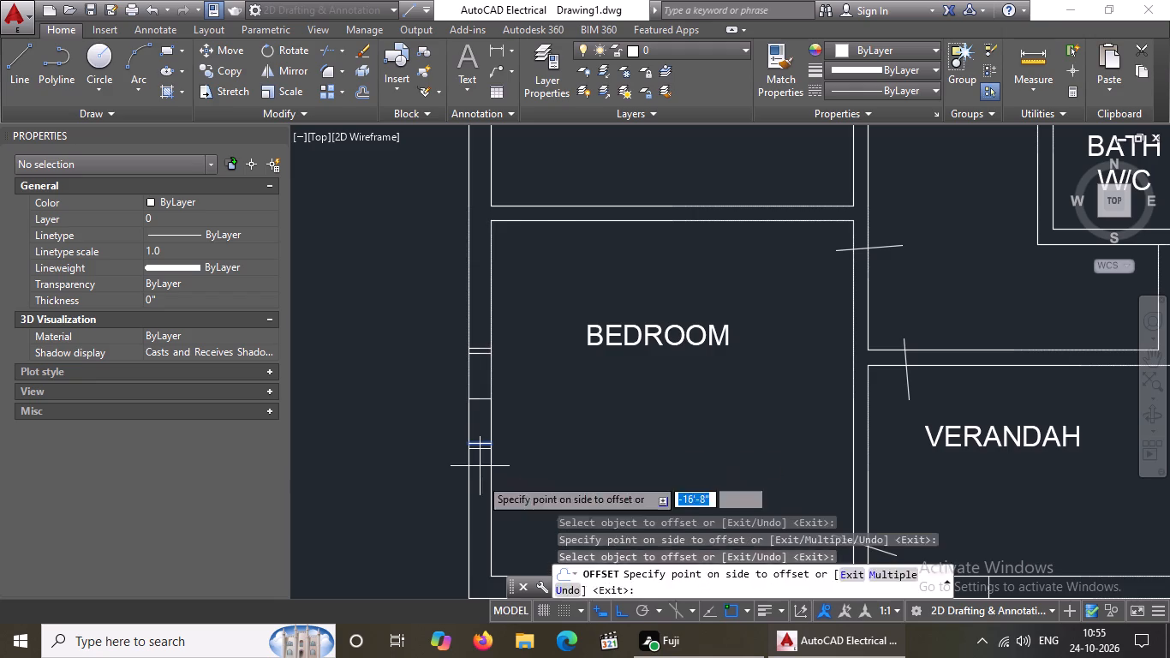
{"action": "left_click", "coordinate": [480, 506]}
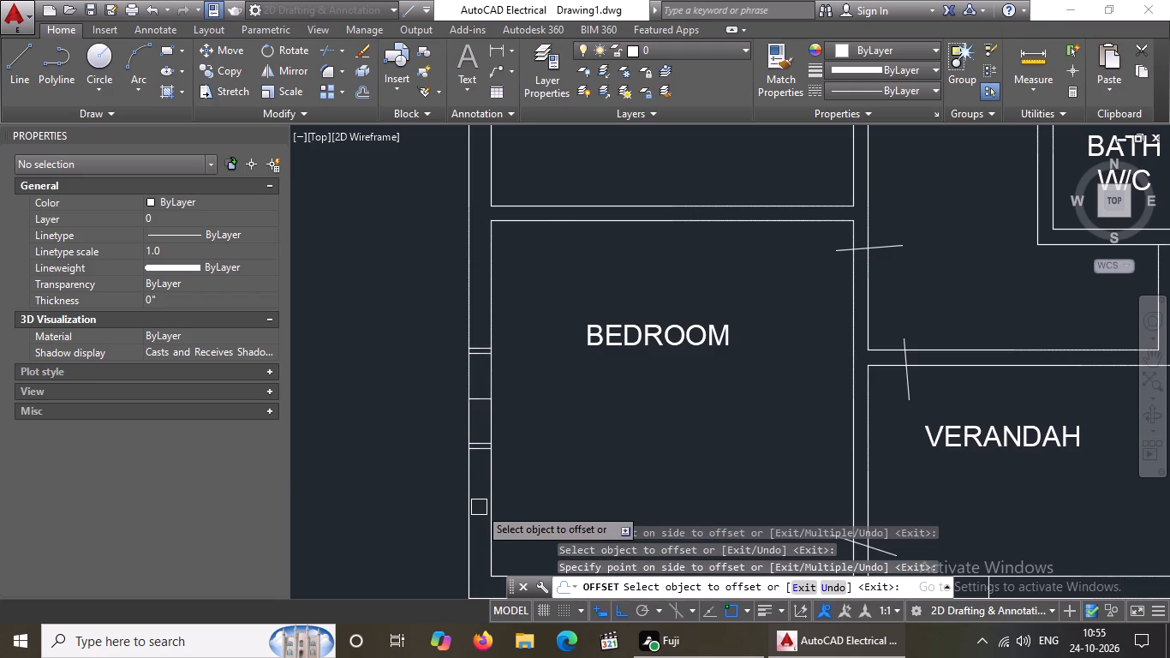
{"action": "key", "text": "Escape"}
Draw a vertical line down the middle of the southern bedroom's west window, from the inner north end line to the inner south one.
{"action": "key", "text": "l"}
{"action": "key", "text": "Return"}
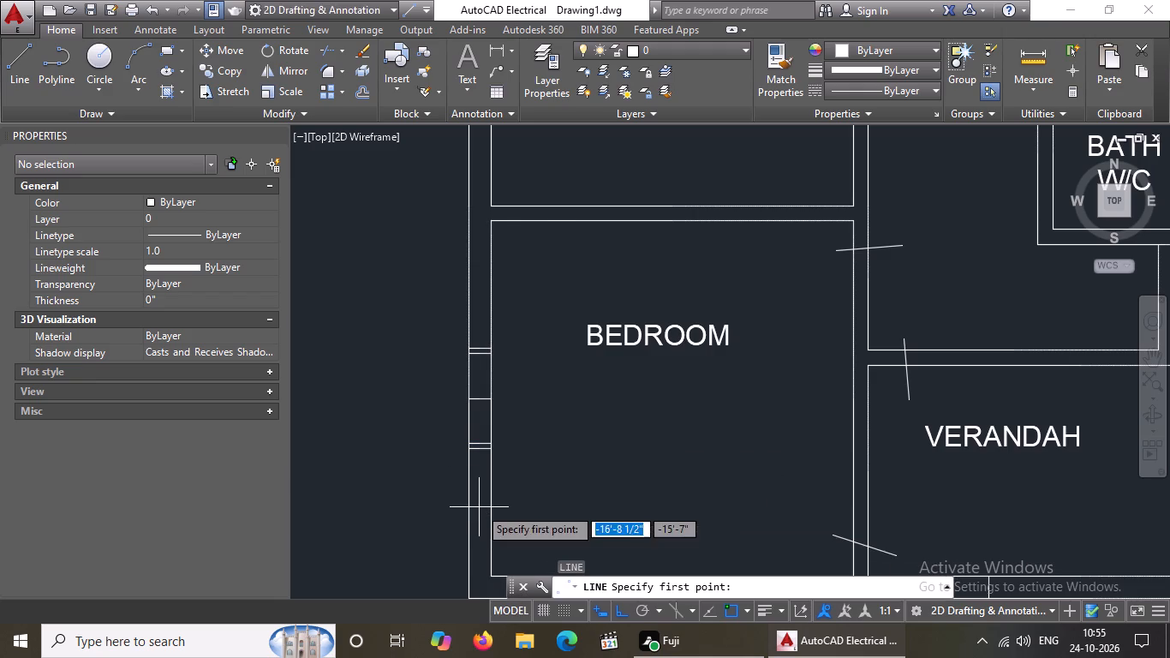
{"action": "left_click", "coordinate": [477, 353]}
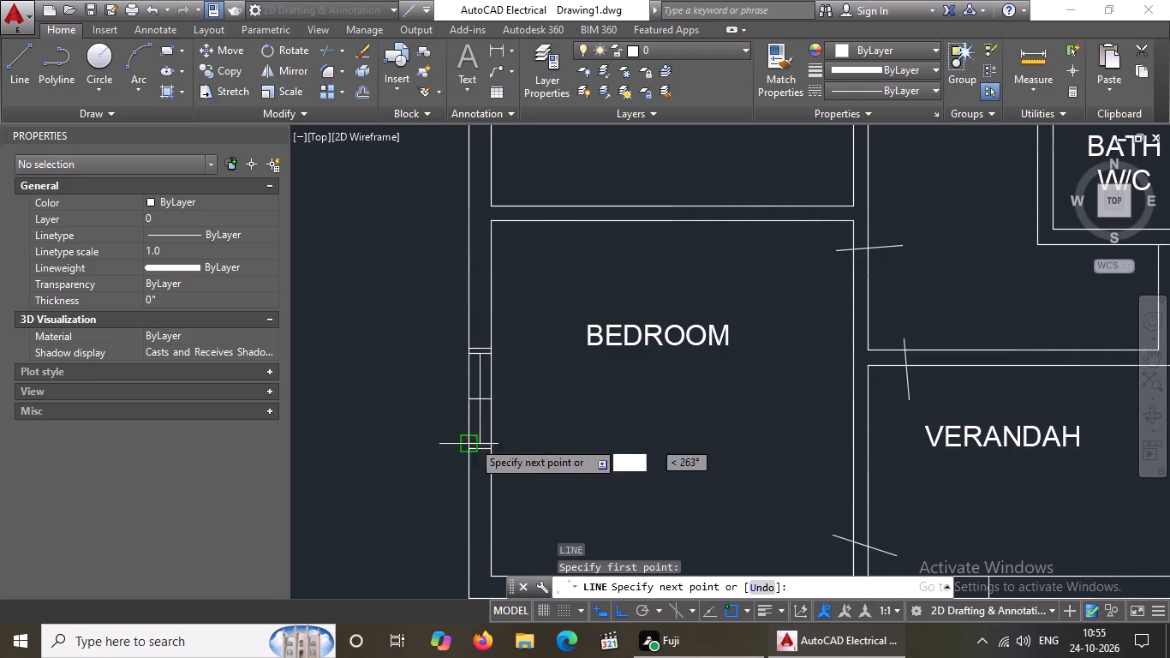
{"action": "left_click", "coordinate": [482, 440]}
{"action": "key", "text": "Escape"}
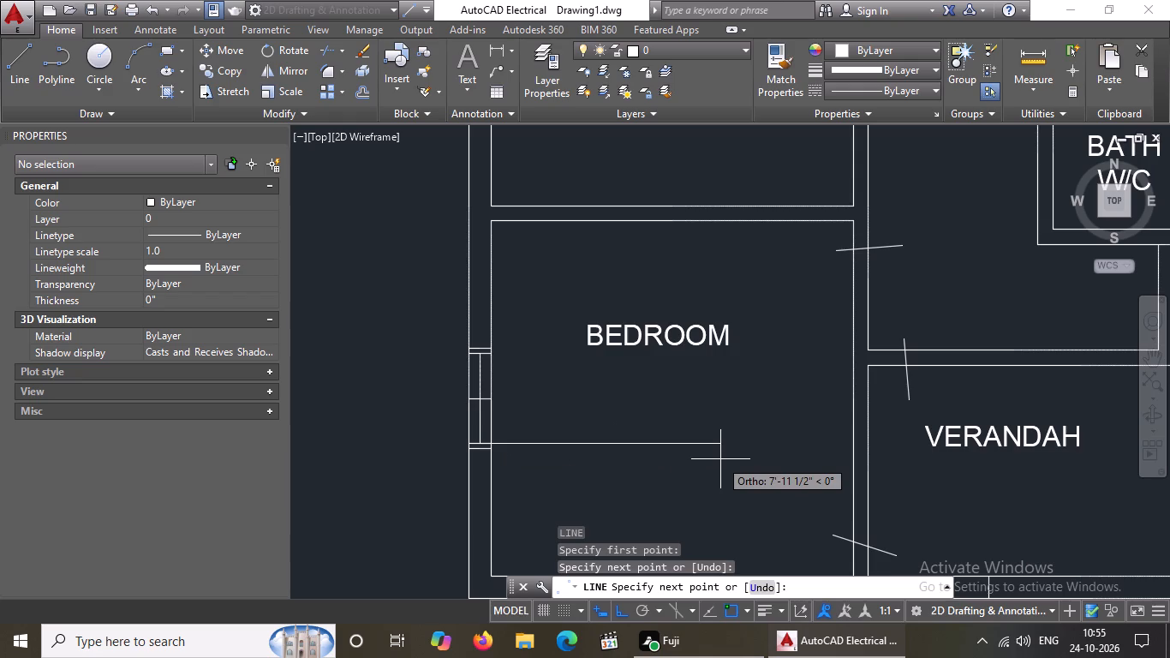
{"action": "scroll", "coordinate": [515, 452], "scroll_direction": "up", "scroll_amount": 3}
{"action": "key", "text": "Escape"}
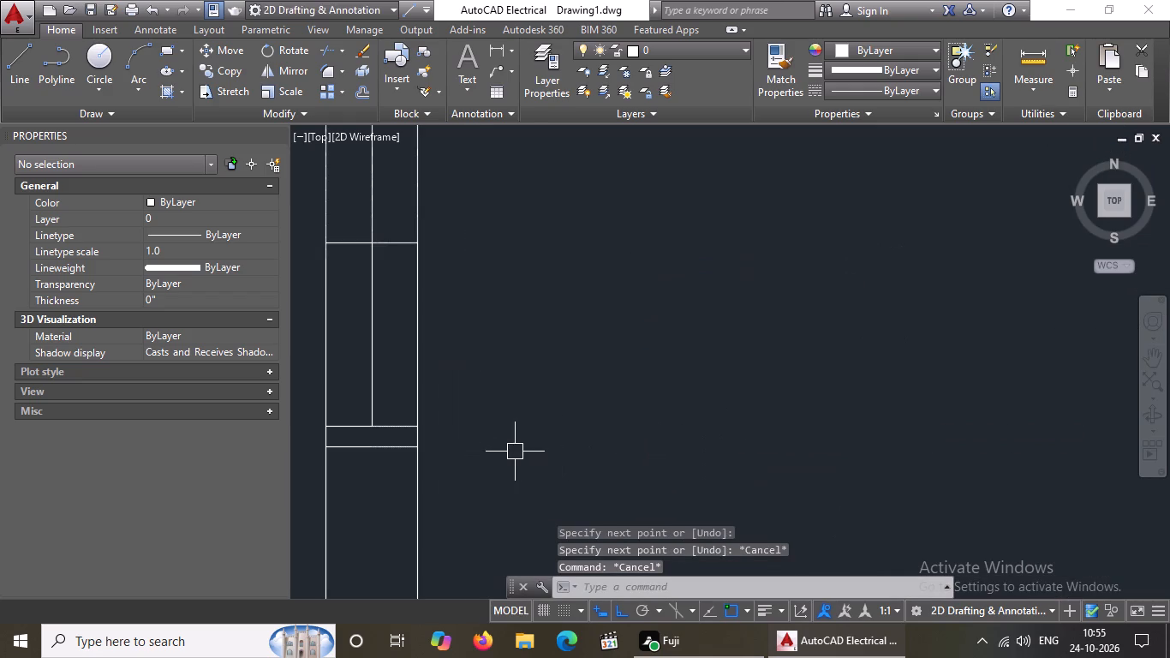
Offset the window's vertical centre line 1" to the west and 1" to the east.
{"action": "key", "text": "o"}
{"action": "key", "text": "Return"}
{"action": "key", "text": "1"}
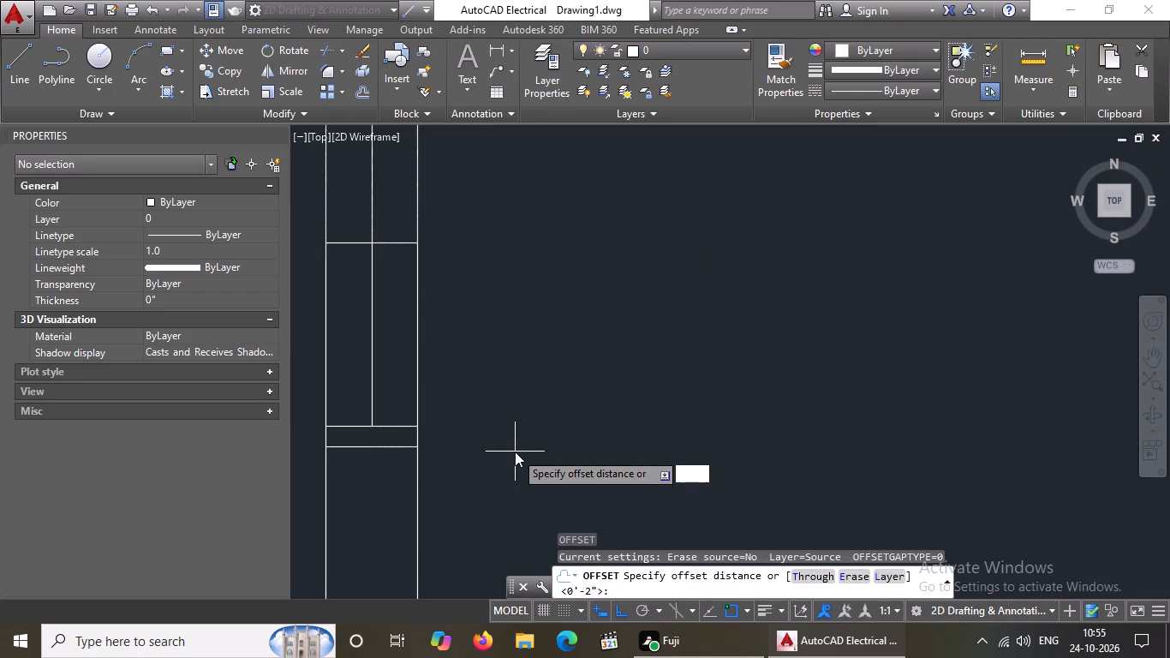
{"action": "key", "text": "shift+quotedbl"}
{"action": "key", "text": "Return"}
{"action": "left_click", "coordinate": [375, 372]}
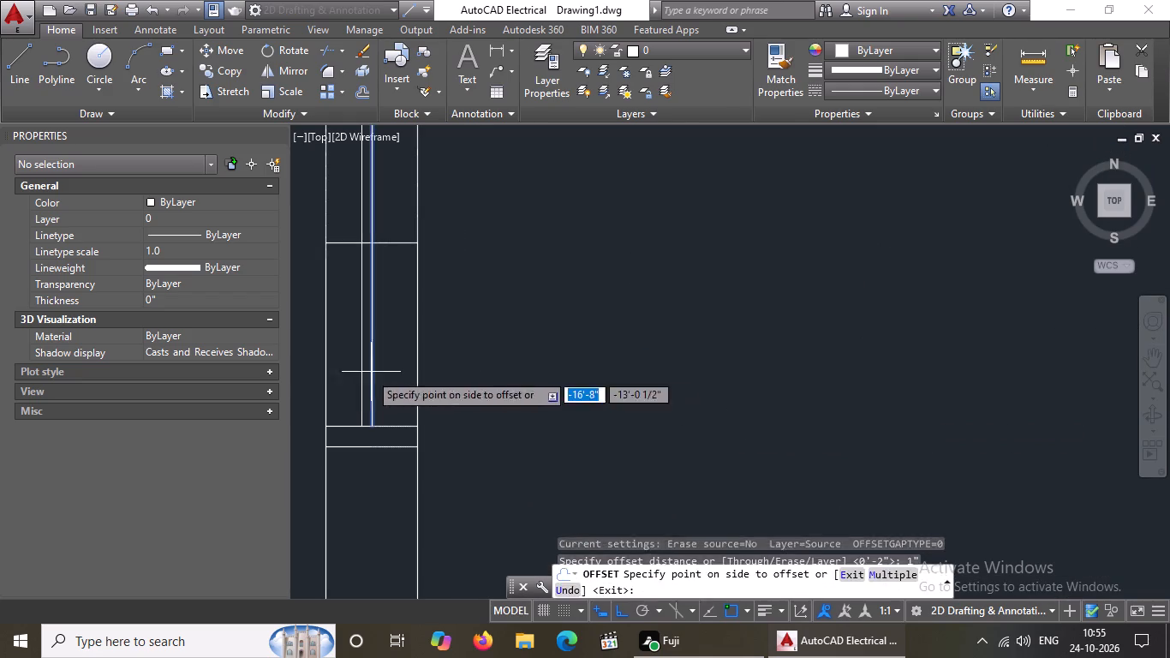
{"action": "left_click", "coordinate": [327, 384]}
{"action": "left_click_drag", "start_coordinate": [369, 367], "coordinate": [429, 371]}
{"action": "left_click", "coordinate": [475, 380]}
{"action": "scroll", "coordinate": [361, 370], "scroll_direction": "down", "scroll_amount": 2}
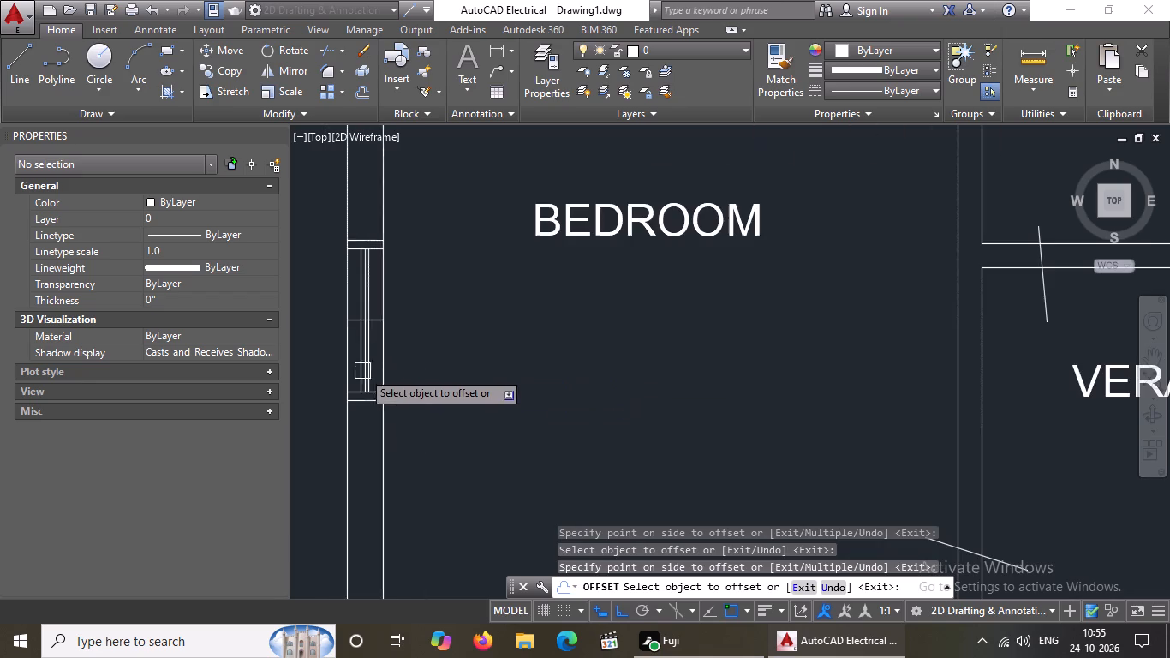
{"action": "key", "text": "Escape"}
Delete the original vertical centre line between the two offset lines of the southern bedroom's window.
{"action": "scroll", "coordinate": [361, 314], "scroll_direction": "up", "scroll_amount": 2}
{"action": "left_click", "coordinate": [369, 316]}
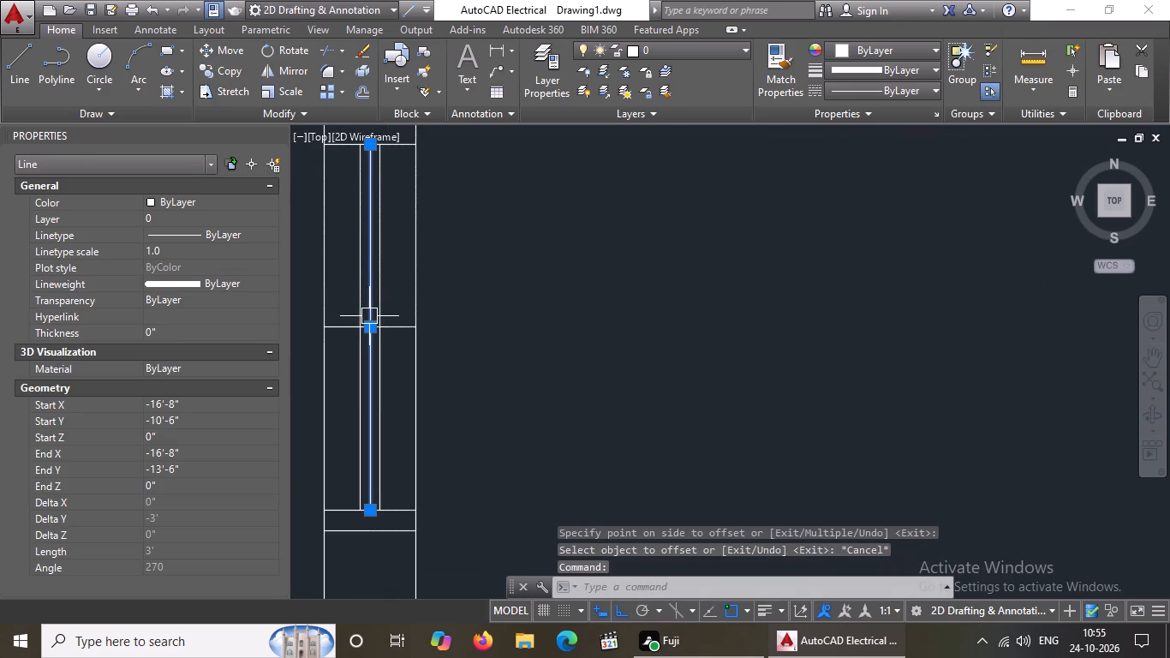
{"action": "key", "text": "Delete"}
{"action": "scroll", "coordinate": [490, 324], "scroll_direction": "down", "scroll_amount": 3}
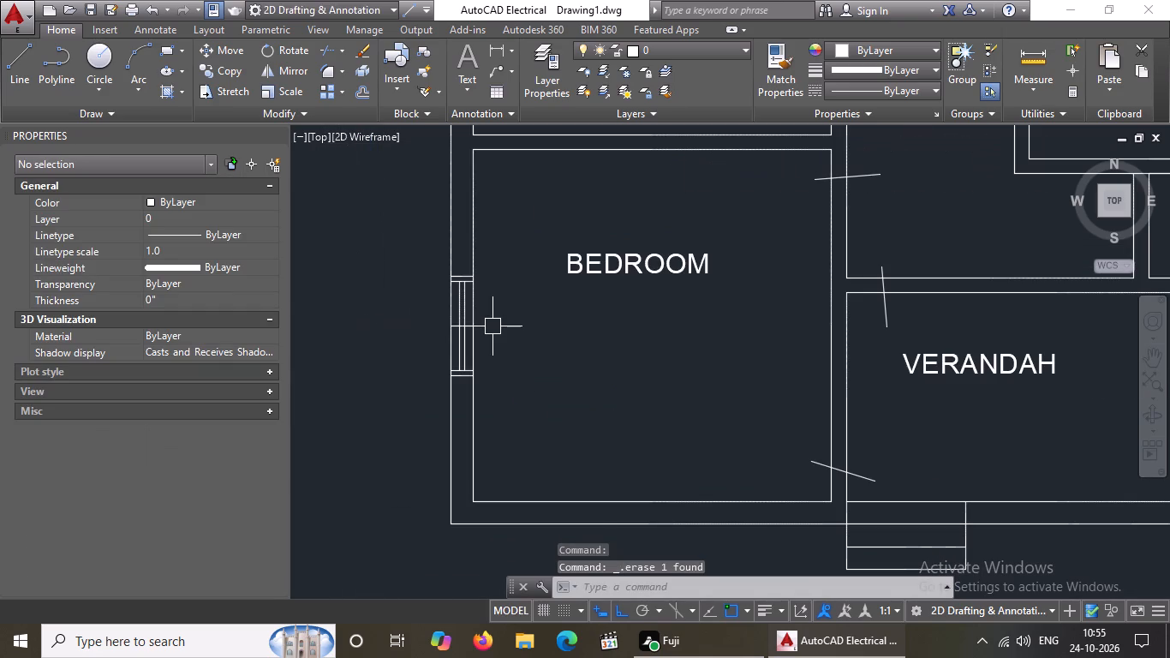
Draw a line from the southern bedroom window's outer north corner 5" north and 1' west.
{"action": "key", "text": "Escape"}
{"action": "key", "text": "l"}
{"action": "key", "text": "Return"}
{"action": "scroll", "coordinate": [454, 289], "scroll_direction": "up", "scroll_amount": 2}
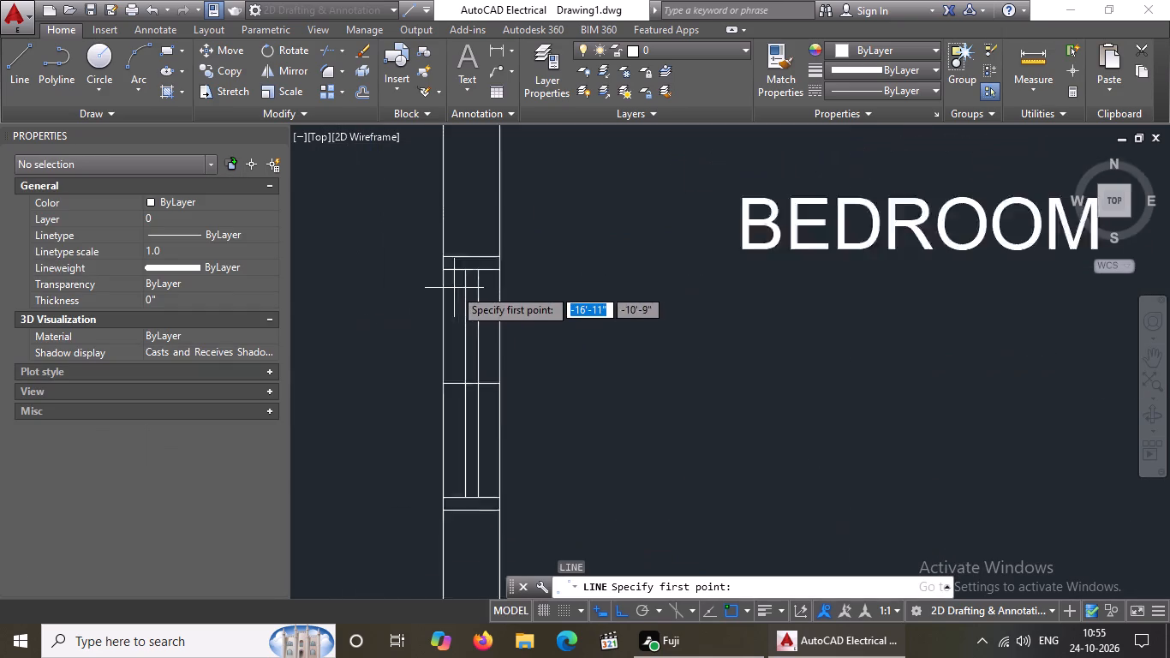
{"action": "scroll", "coordinate": [454, 288], "scroll_direction": "up", "scroll_amount": 1}
{"action": "left_click", "coordinate": [437, 236]}
{"action": "scroll", "coordinate": [431, 134], "scroll_direction": "down", "scroll_amount": 3}
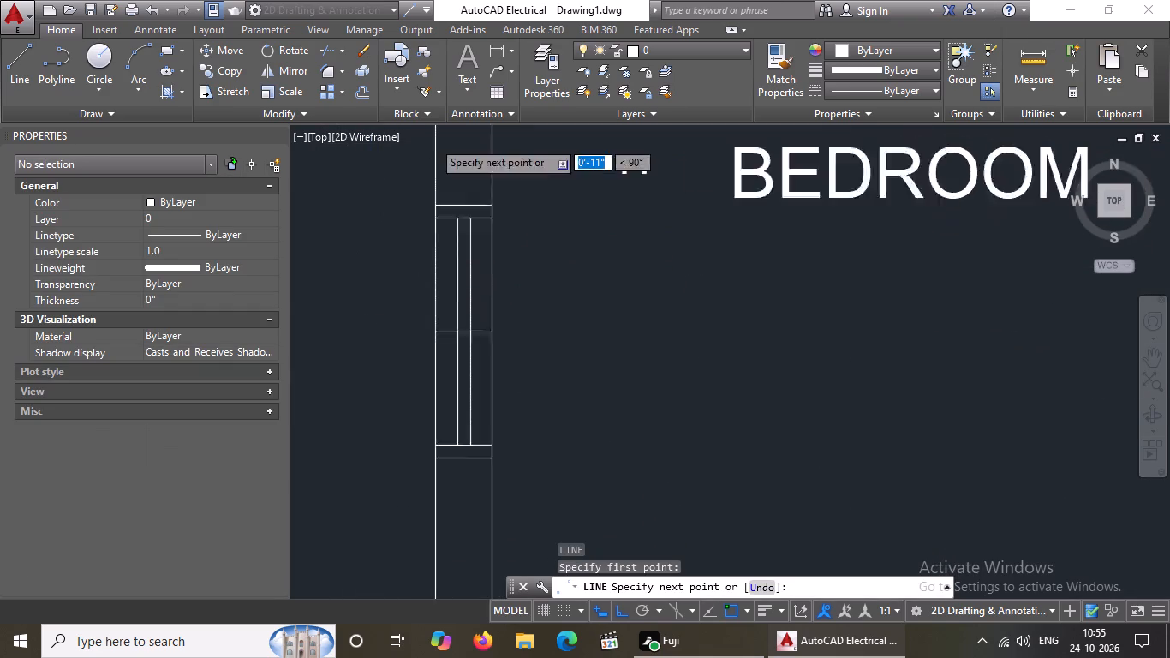
{"action": "middle_click_drag", "start_coordinate": [437, 172], "coordinate": [436, 256]}
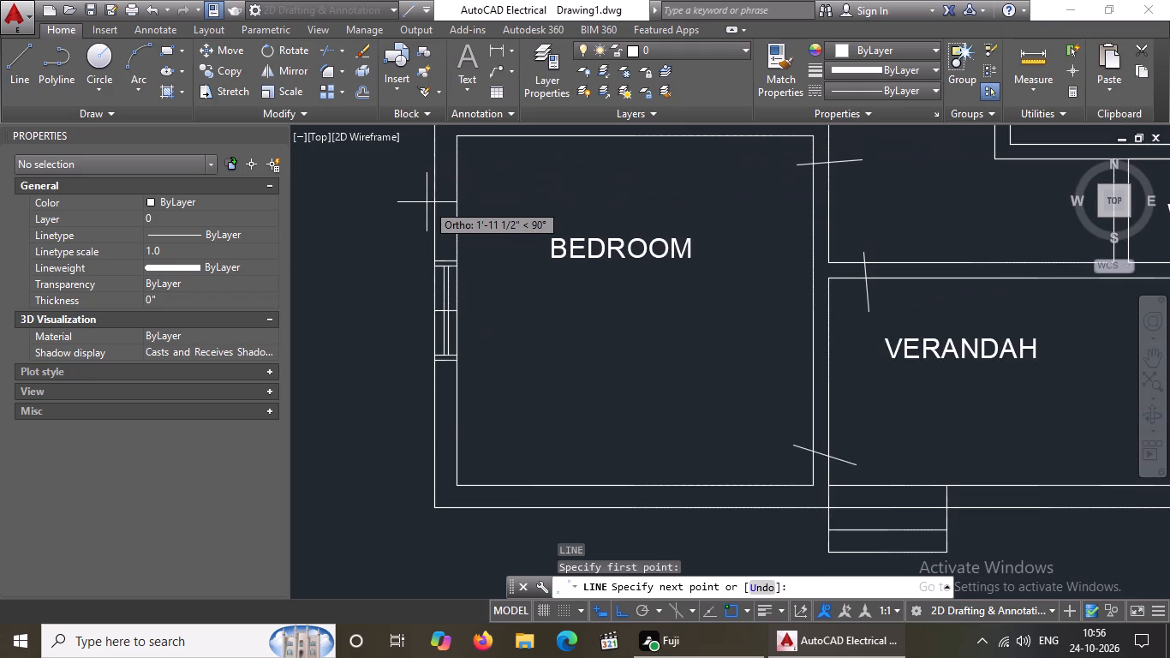
{"action": "type", "text": "5\""}
{"action": "key", "text": "Return"}
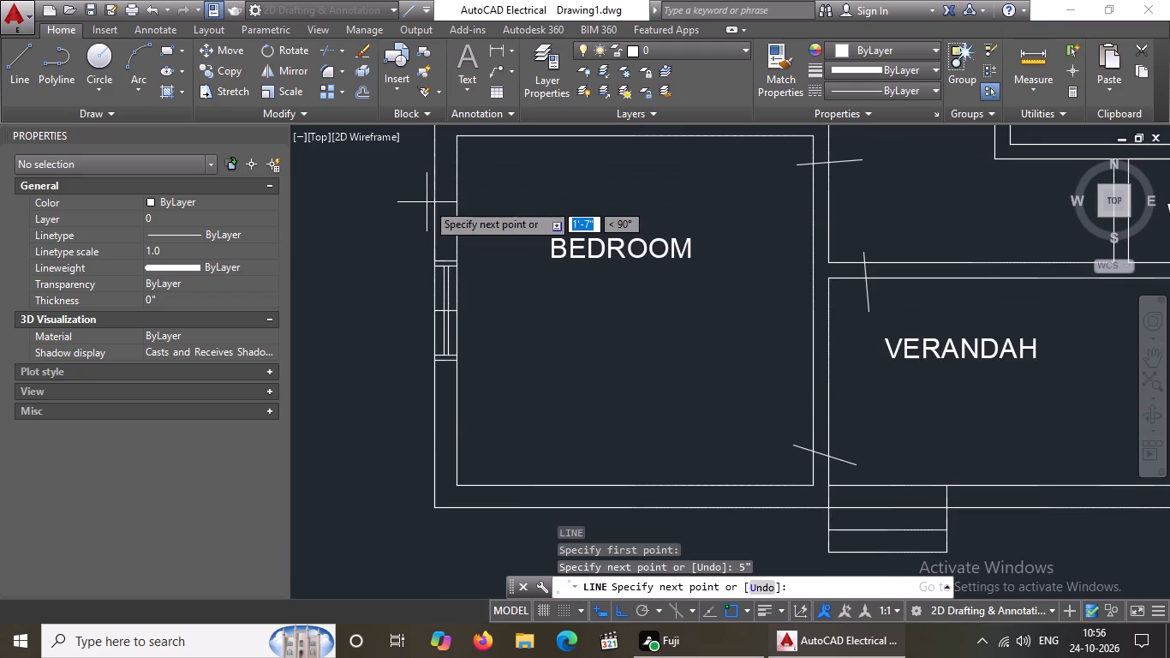
{"action": "type", "text": "1'"}
{"action": "key", "text": "Return"}
{"action": "key", "text": "Return"}
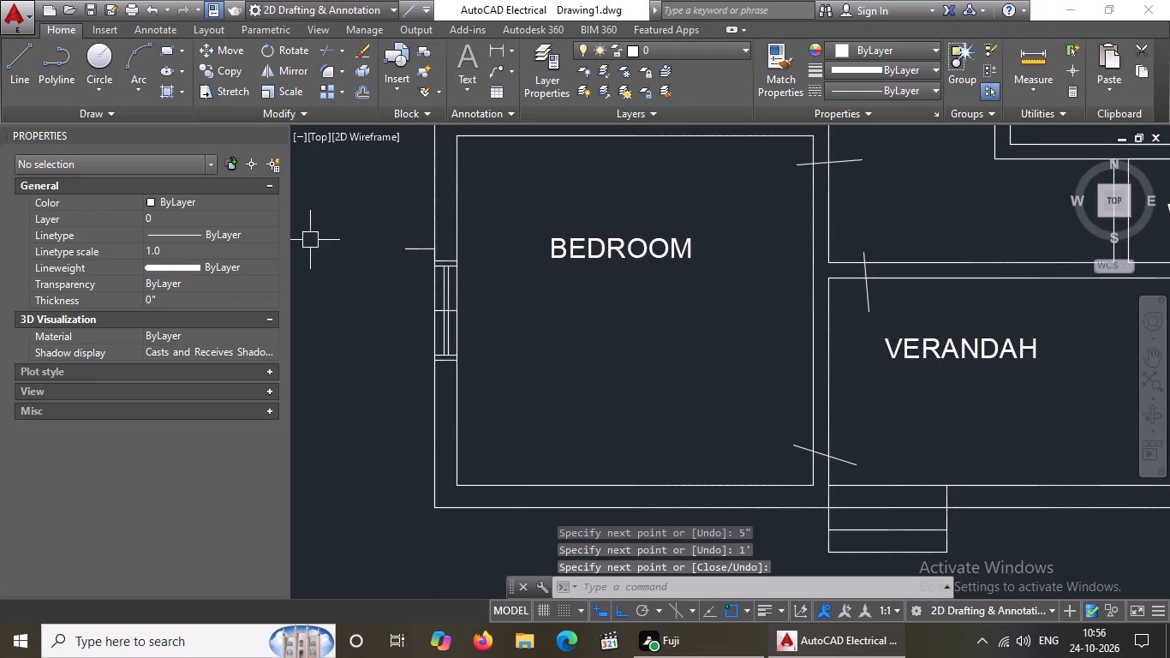
Draw a line from the window's outer south corner 5" south, 1' west, and north to the end of the upper projection line.
{"action": "scroll", "coordinate": [432, 392], "scroll_direction": "up", "scroll_amount": 2}
{"action": "key", "text": "l"}
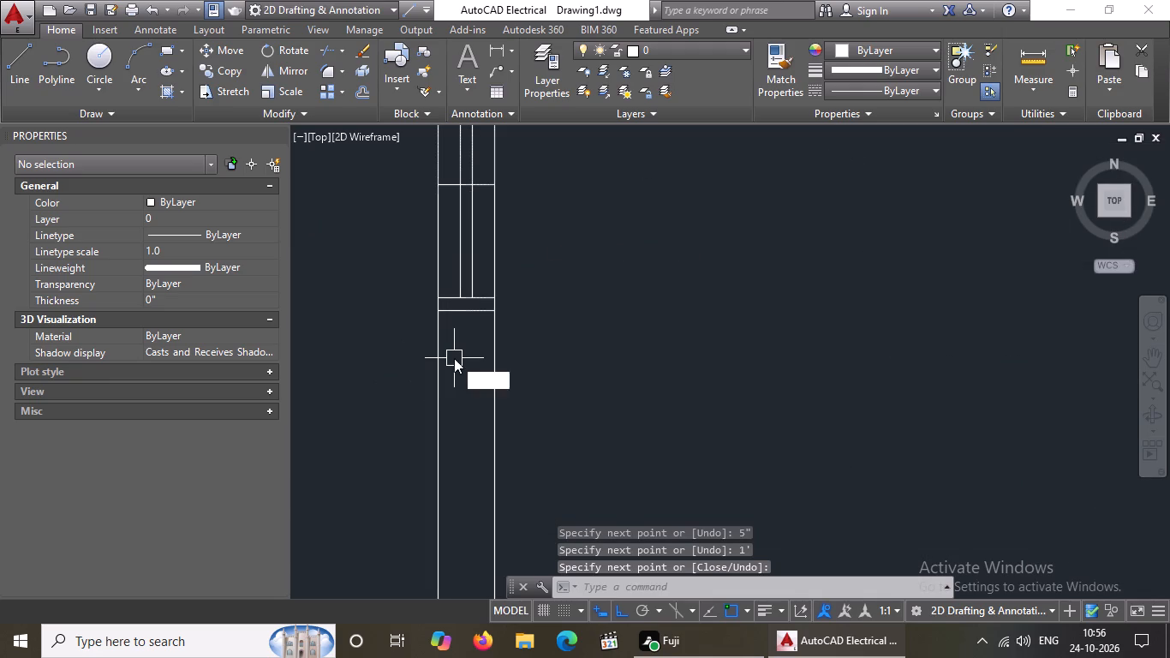
{"action": "key", "text": "Return"}
{"action": "left_click_drag", "start_coordinate": [439, 311], "coordinate": [439, 322]}
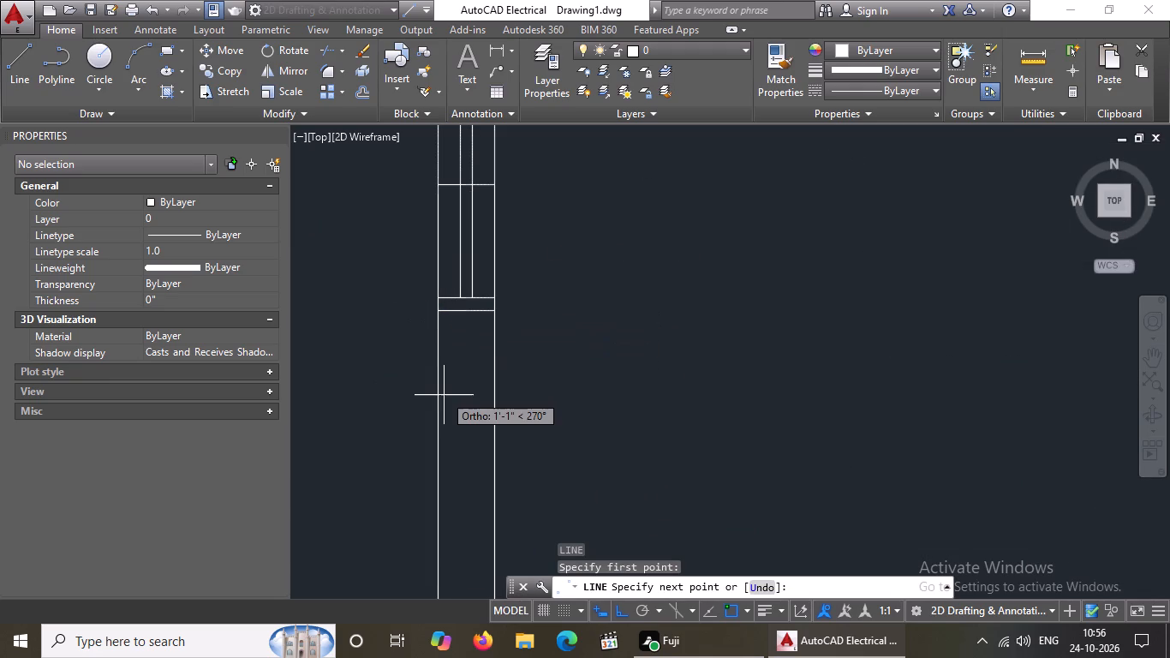
{"action": "type", "text": "5\""}
{"action": "key", "text": "Return"}
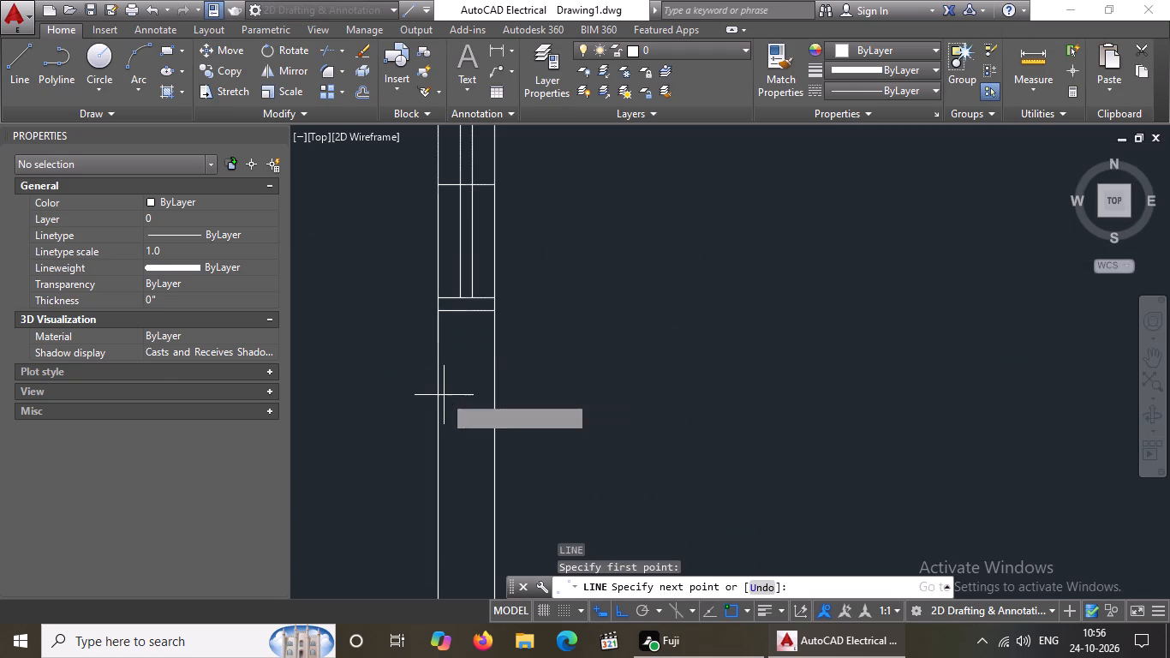
{"action": "type", "text": "1'"}
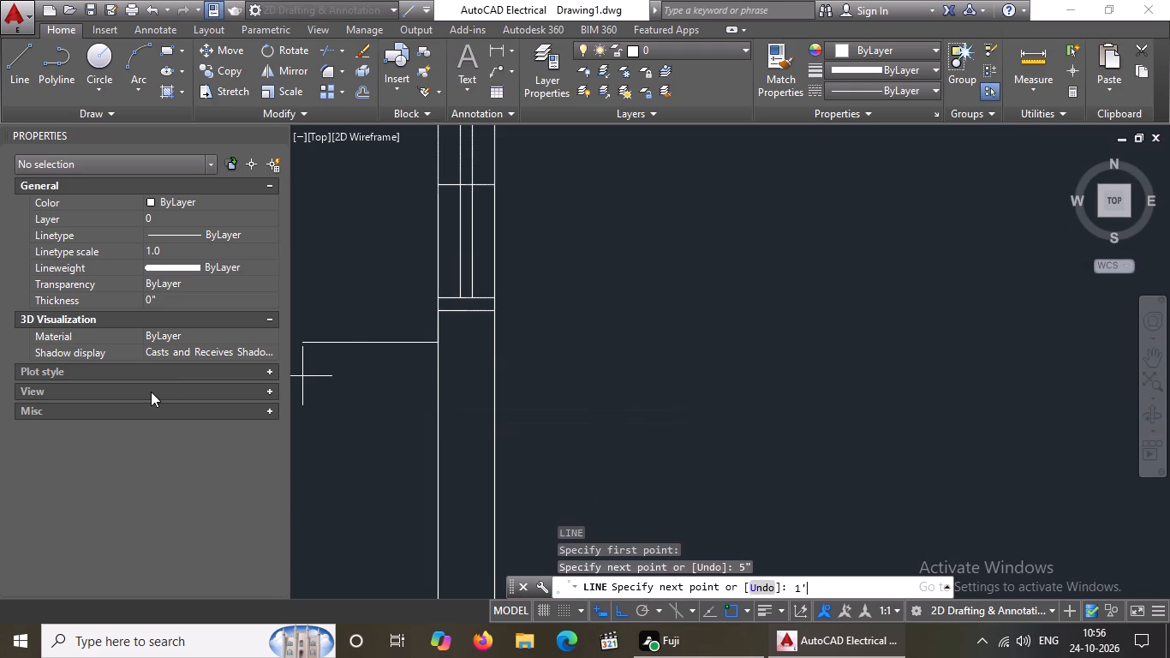
{"action": "key", "text": "Return"}
{"action": "scroll", "coordinate": [383, 302], "scroll_direction": "down", "scroll_amount": 3}
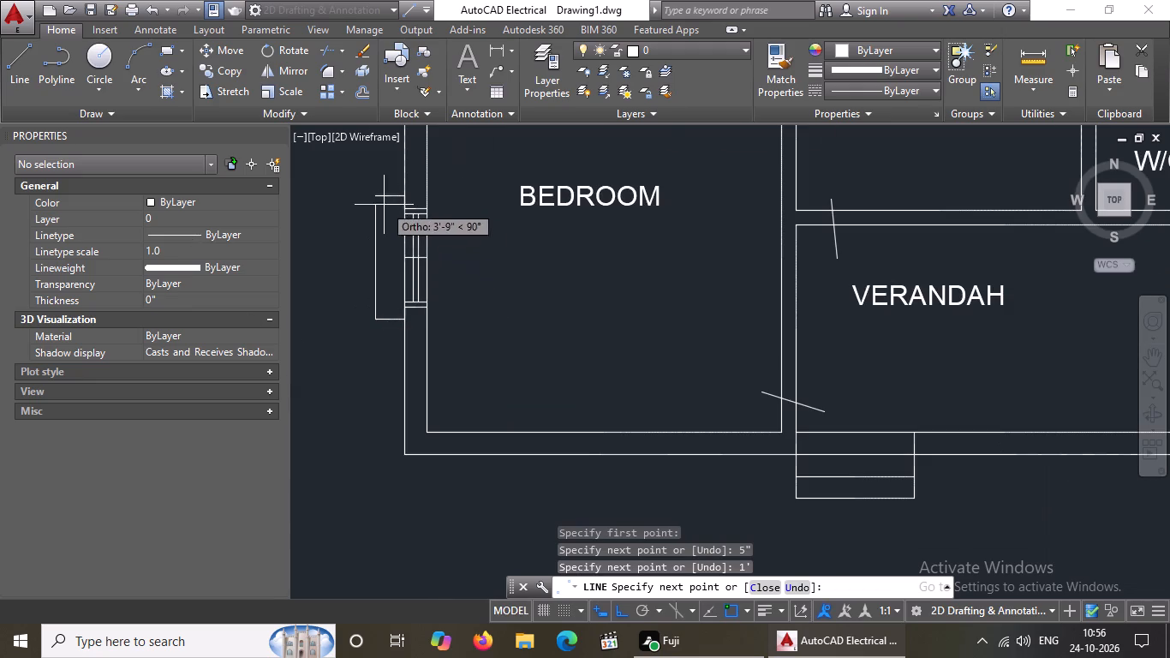
{"action": "left_click", "coordinate": [379, 196]}
{"action": "key", "text": "Escape"}
{"action": "scroll", "coordinate": [498, 223], "scroll_direction": "down", "scroll_amount": 4}
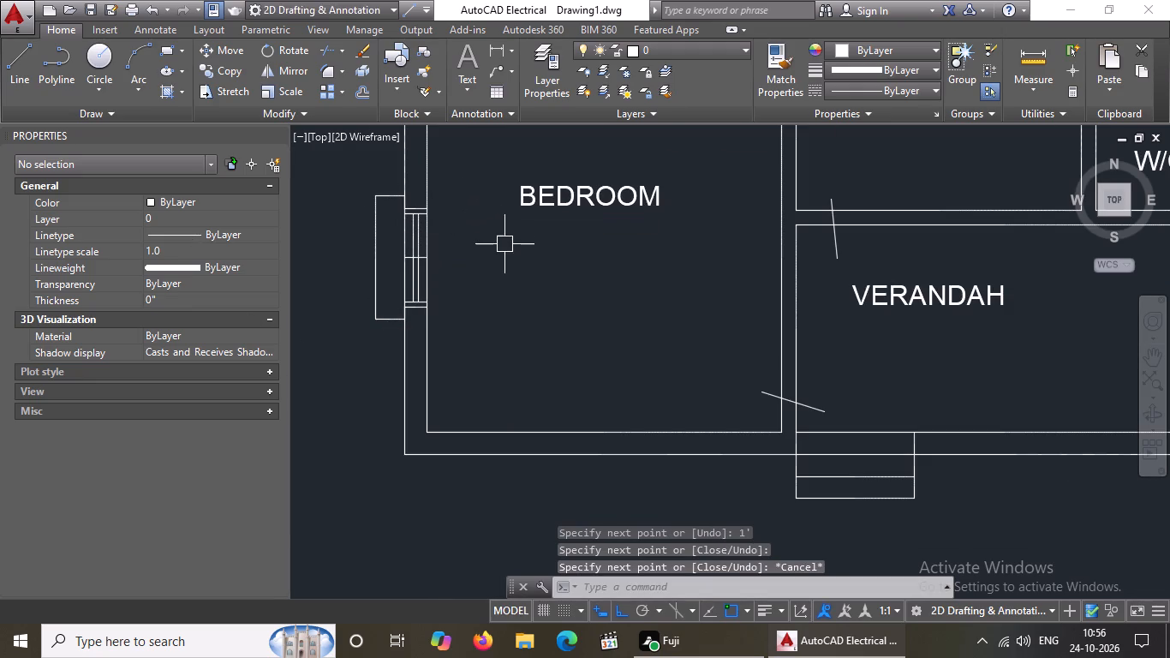
Give the southern bedroom window's five outer projection lines the dashed ACAD_ISO02W100 linetype with a linetype scale of 1.5.
{"action": "scroll", "coordinate": [519, 286], "scroll_direction": "down", "scroll_amount": 3}
{"action": "middle_click_drag", "start_coordinate": [529, 308], "coordinate": [591, 517]}
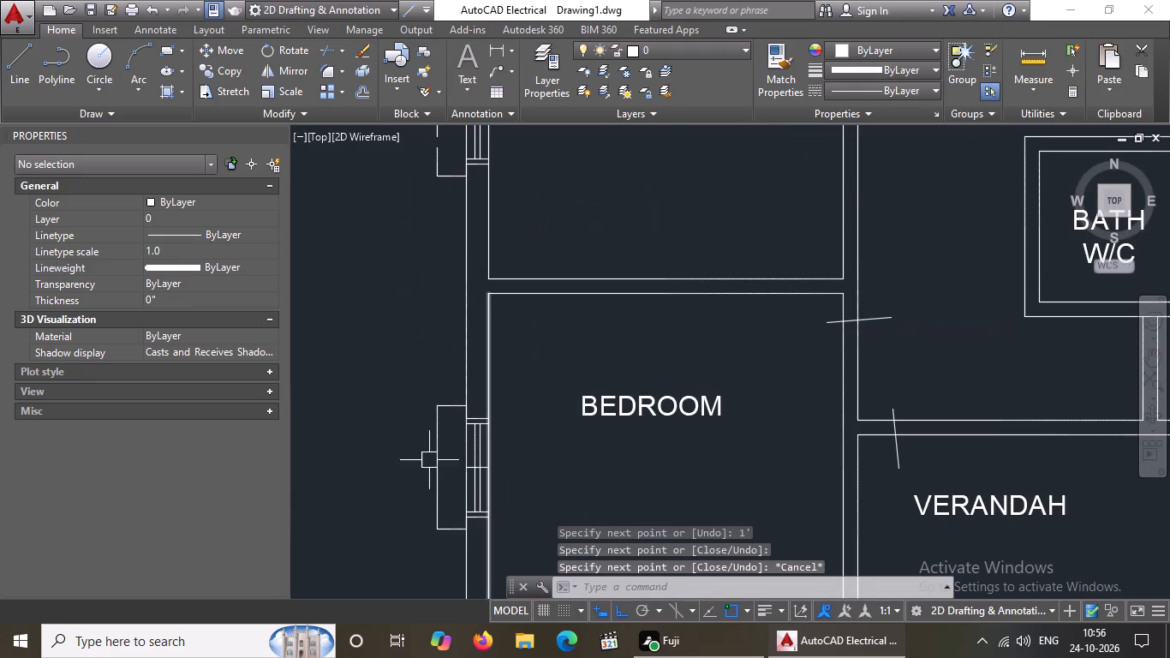
{"action": "left_click", "coordinate": [379, 392]}
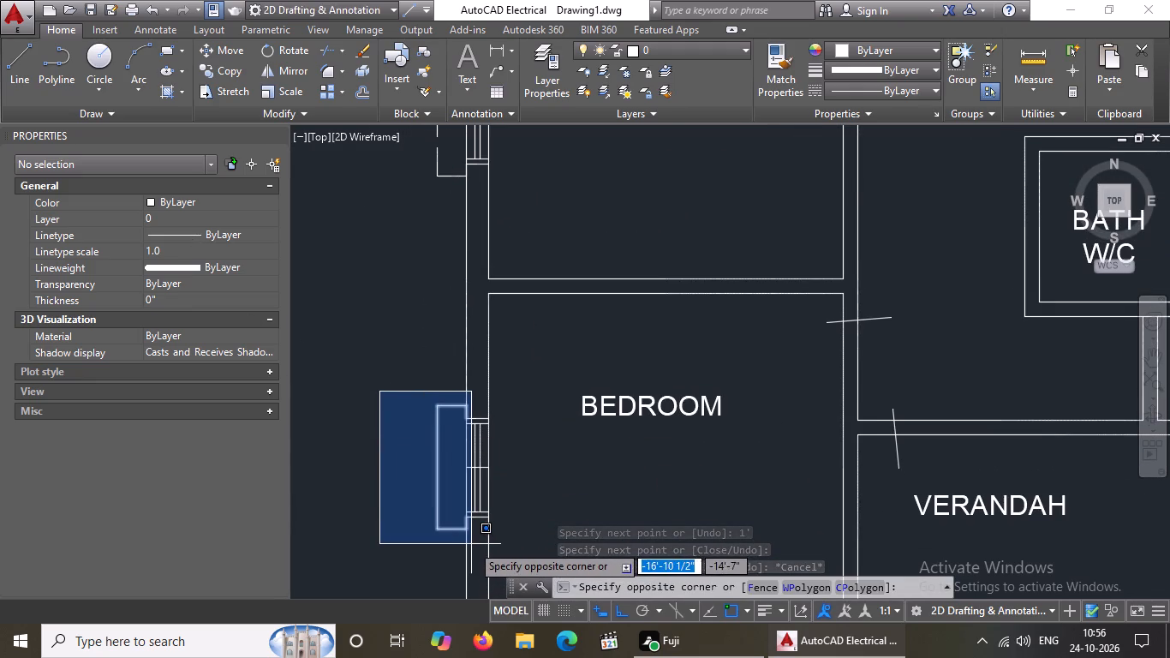
{"action": "left_click", "coordinate": [471, 544]}
{"action": "left_click", "coordinate": [849, 93]}
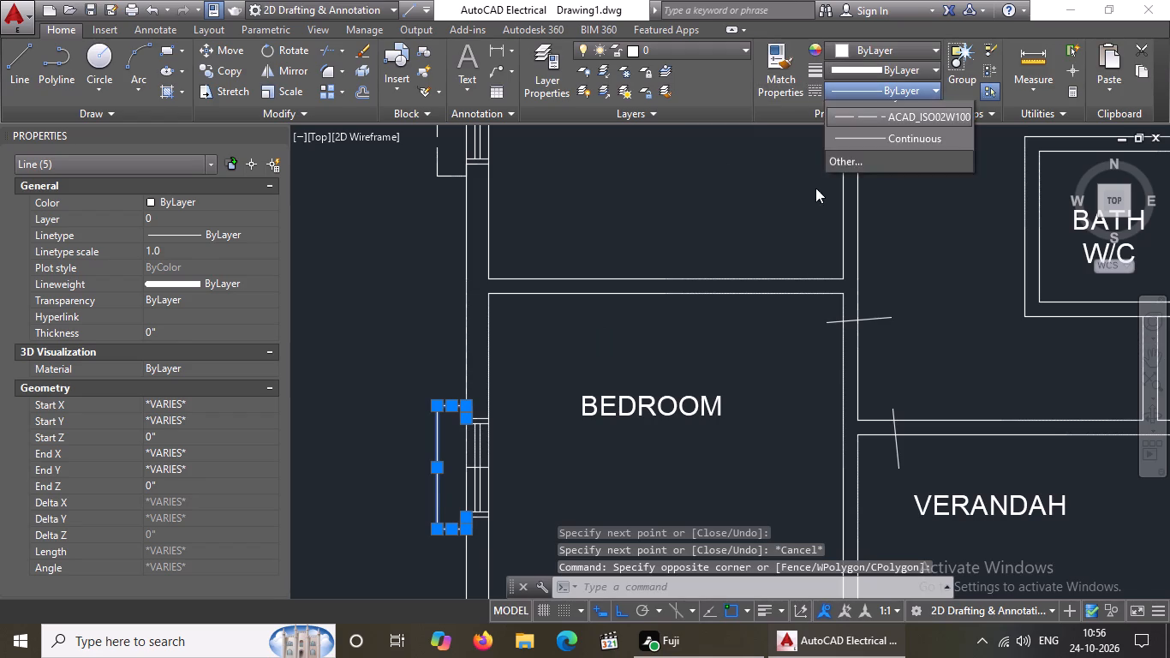
{"action": "left_click", "coordinate": [868, 155]}
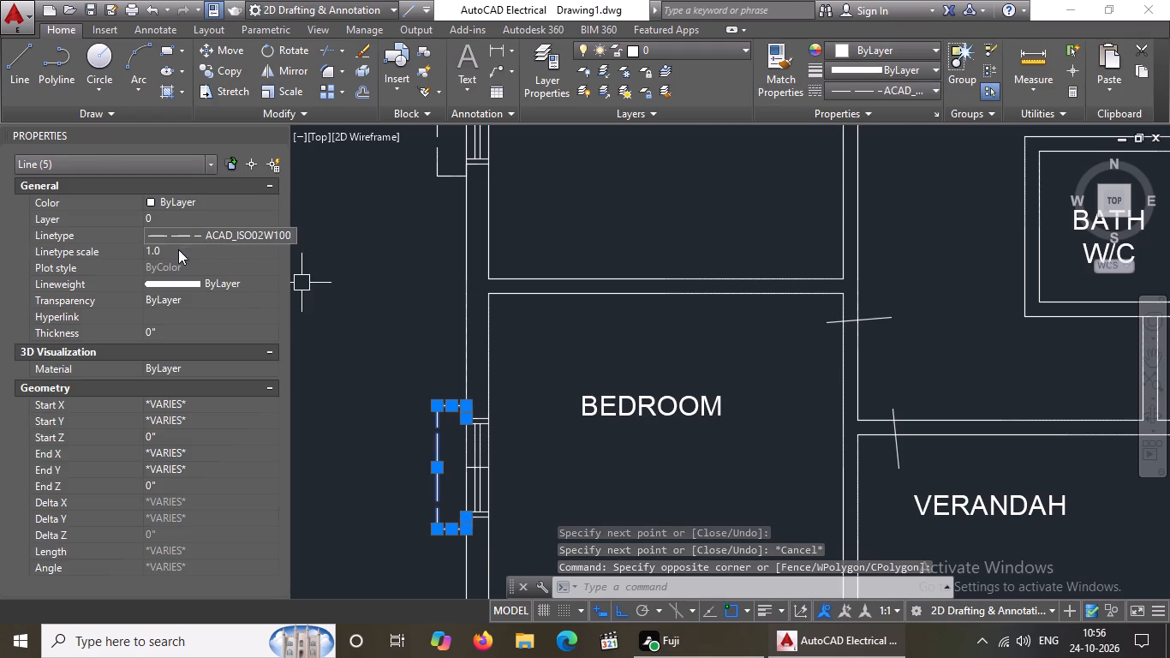
{"action": "left_click", "coordinate": [178, 249]}
{"action": "key", "text": "BackSpace"}
{"action": "key", "text": "BackSpace"}
{"action": "key", "text": "BackSpace"}
{"action": "type", "text": "1.5"}
{"action": "key", "text": "Return"}
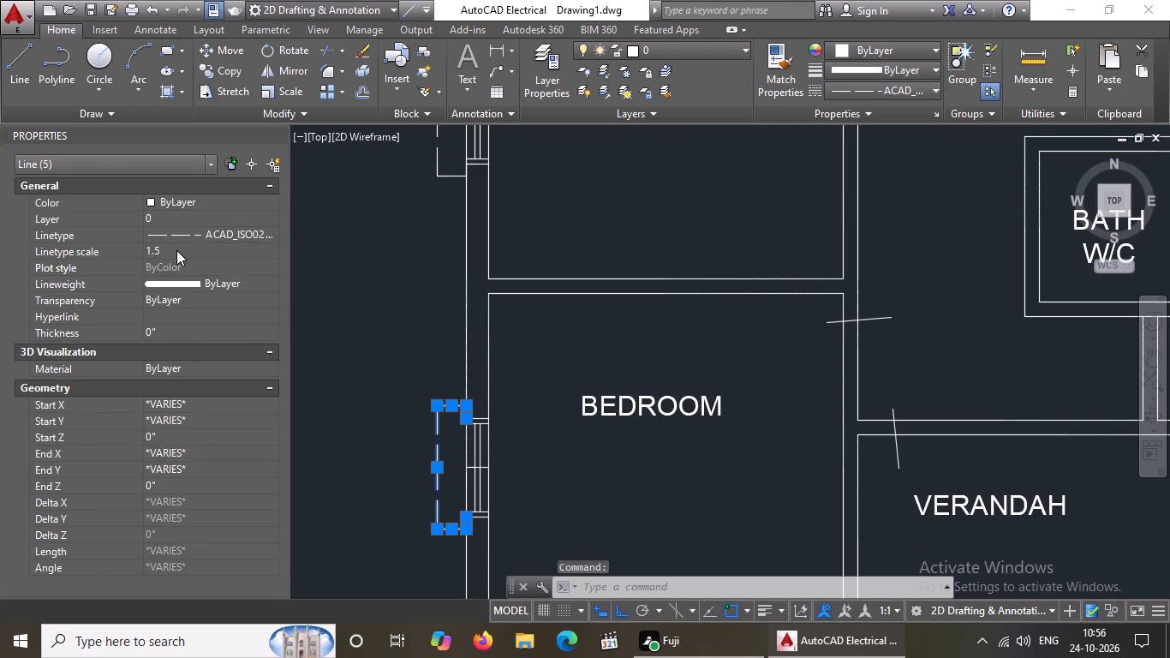
{"action": "scroll", "coordinate": [427, 362], "scroll_direction": "down", "scroll_amount": 3}
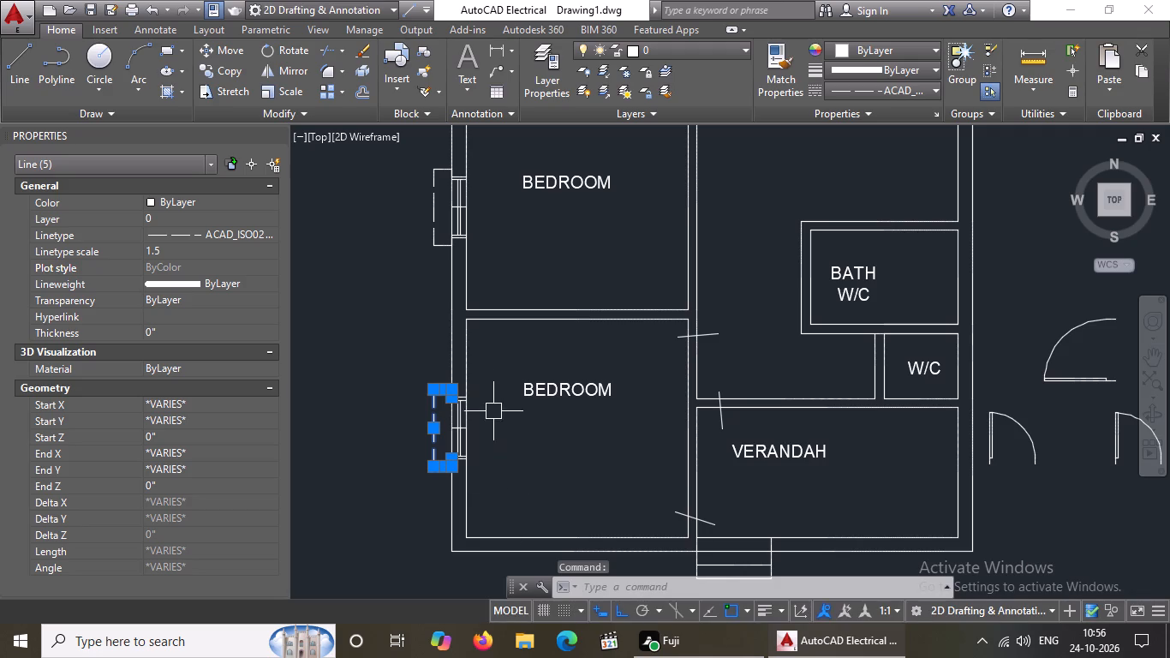
{"action": "scroll", "coordinate": [594, 446], "scroll_direction": "down", "scroll_amount": 2}
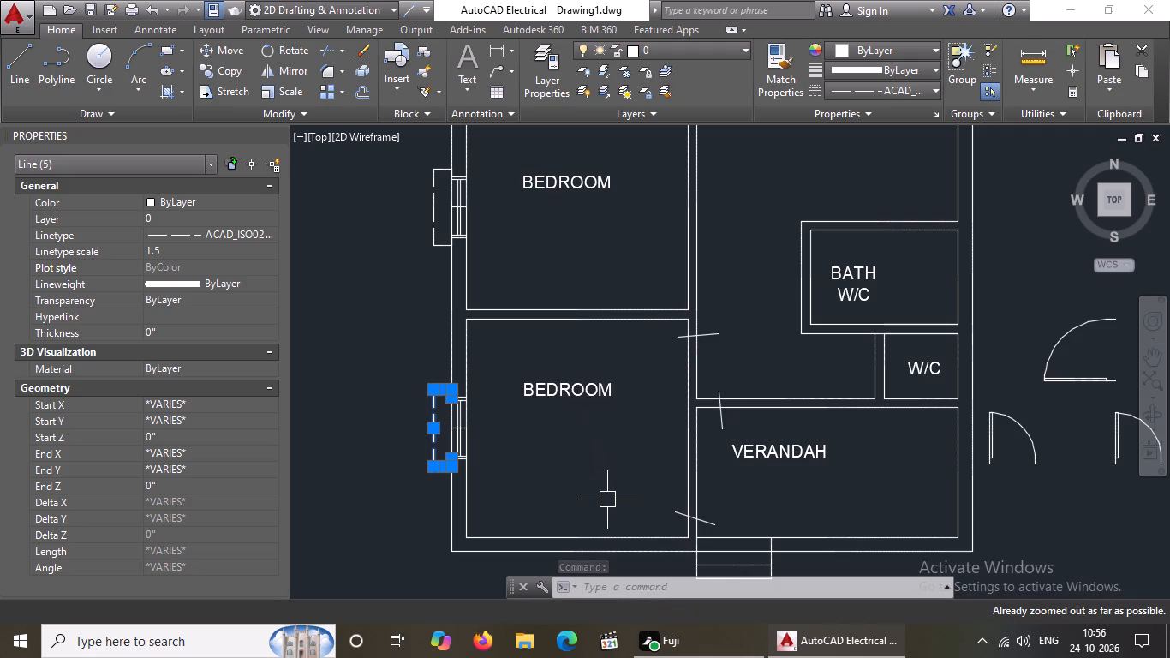
{"action": "key", "text": "Escape"}
{"action": "key", "text": "Escape"}
{"action": "key", "text": "Escape"}
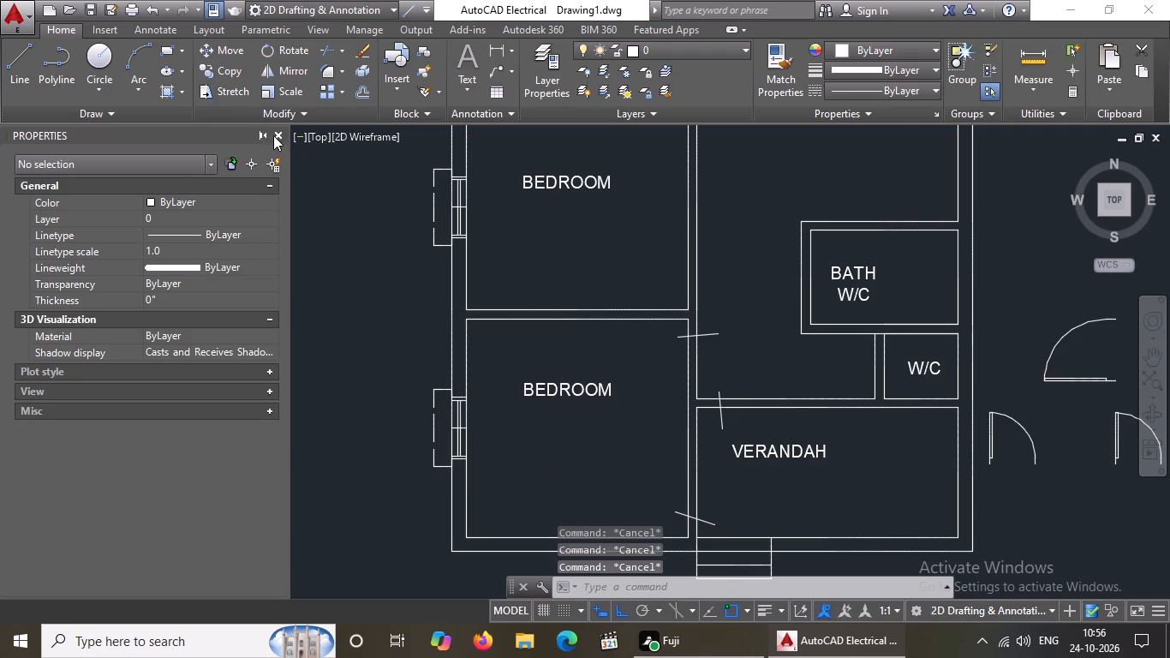
Close the Properties palette.
{"action": "left_click", "coordinate": [273, 135]}
Examine the whole floor plan and its windows, ending at the southern bedroom's south wall.
{"action": "type", "text": "Z A"}
{"action": "key", "text": "space"}
{"action": "scroll", "coordinate": [343, 313], "scroll_direction": "down", "scroll_amount": 3}
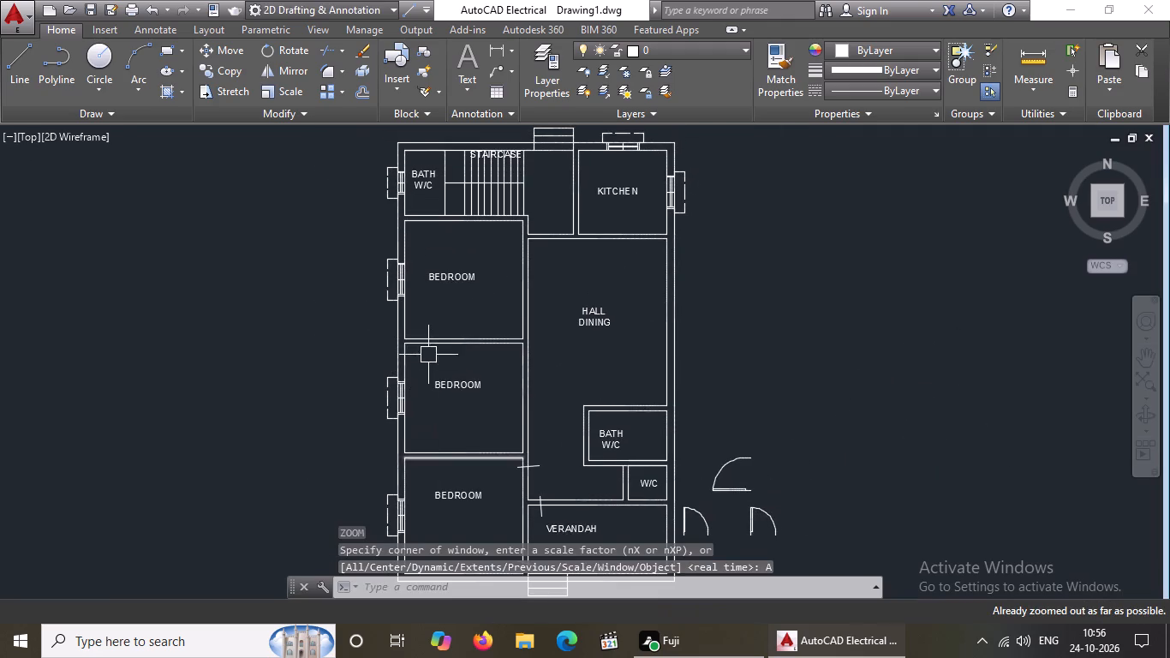
{"action": "scroll", "coordinate": [491, 506], "scroll_direction": "up", "scroll_amount": 1}
{"action": "scroll", "coordinate": [484, 417], "scroll_direction": "down", "scroll_amount": 7}
{"action": "scroll", "coordinate": [482, 404], "scroll_direction": "up", "scroll_amount": 1}
{"action": "scroll", "coordinate": [483, 403], "scroll_direction": "down", "scroll_amount": 8}
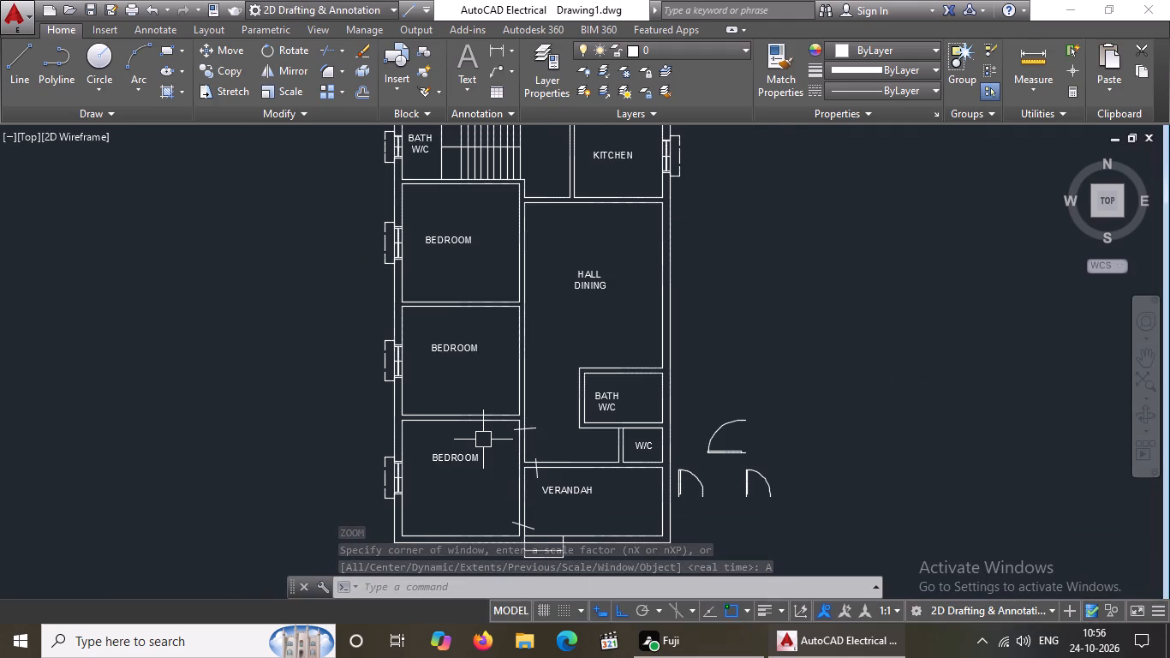
{"action": "scroll", "coordinate": [546, 348], "scroll_direction": "down", "scroll_amount": 6}
{"action": "scroll", "coordinate": [456, 546], "scroll_direction": "up", "scroll_amount": 2}
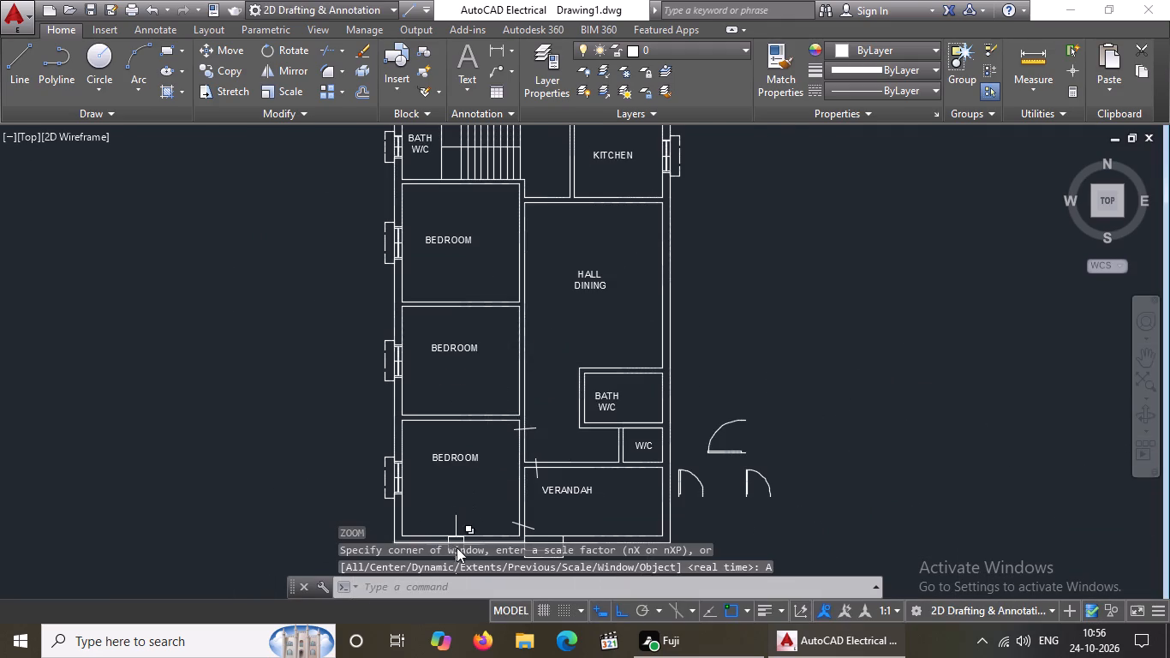
{"action": "scroll", "coordinate": [463, 559], "scroll_direction": "up", "scroll_amount": 3}
{"action": "key", "text": "Escape"}
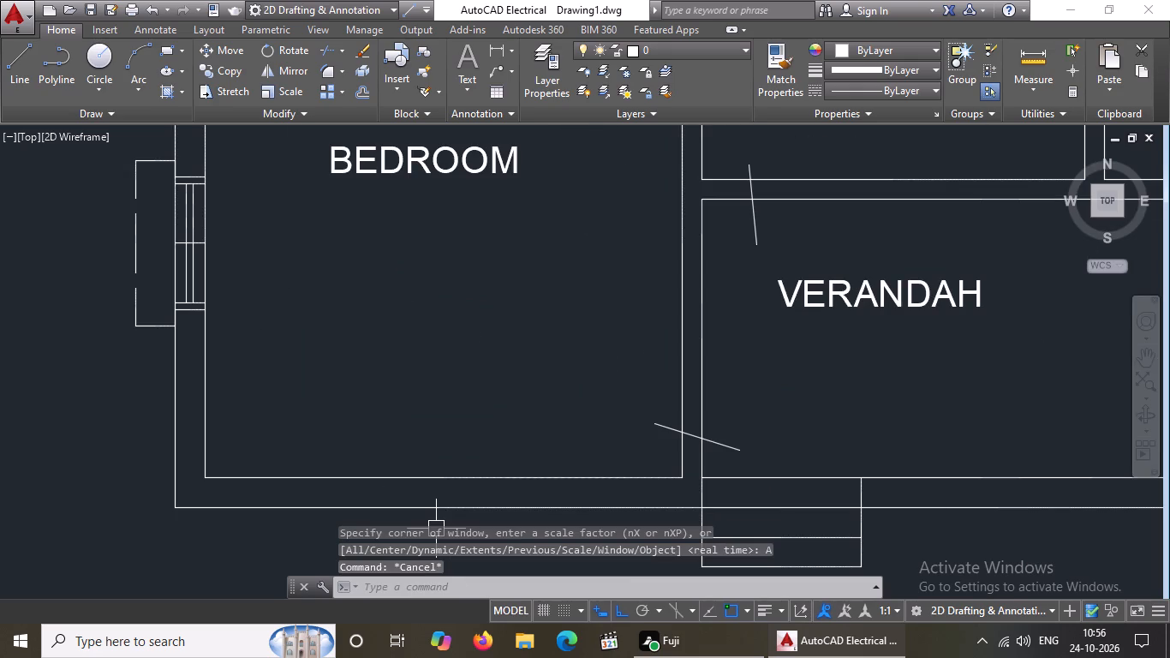
Draw a 9" line south across the southern bedroom's south wall from the midpoint of its inner face.
{"action": "key", "text": "l"}
{"action": "key", "text": "Return"}
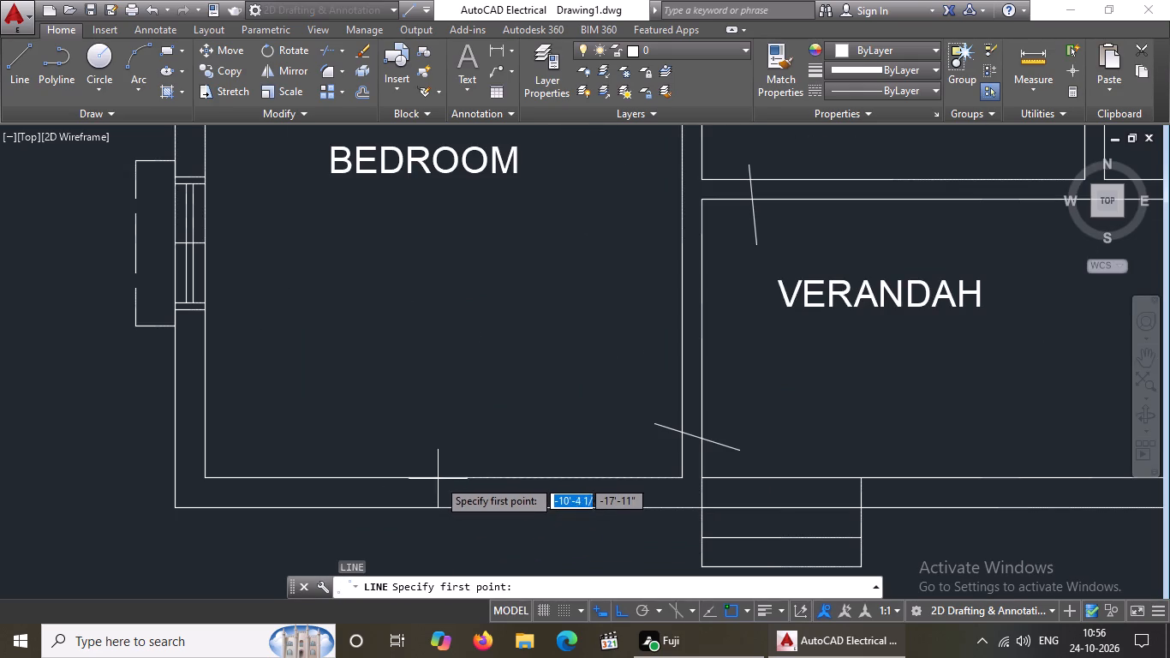
{"action": "left_click", "coordinate": [440, 478]}
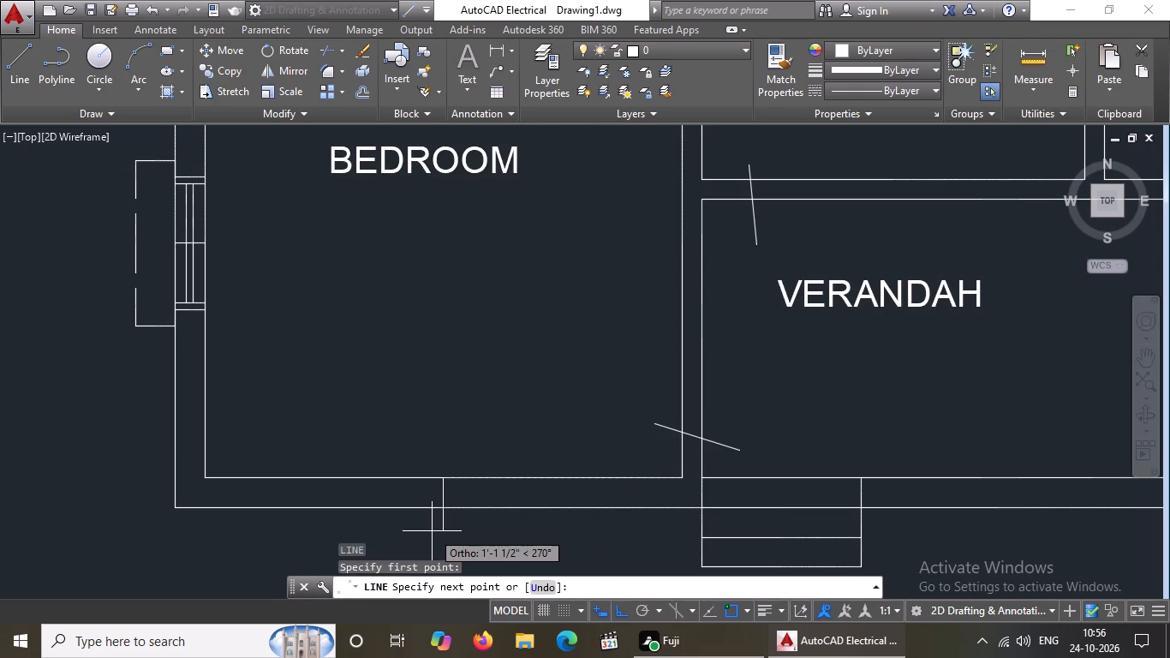
{"action": "type", "text": "9\""}
{"action": "key", "text": "Return"}
{"action": "key", "text": "Return"}
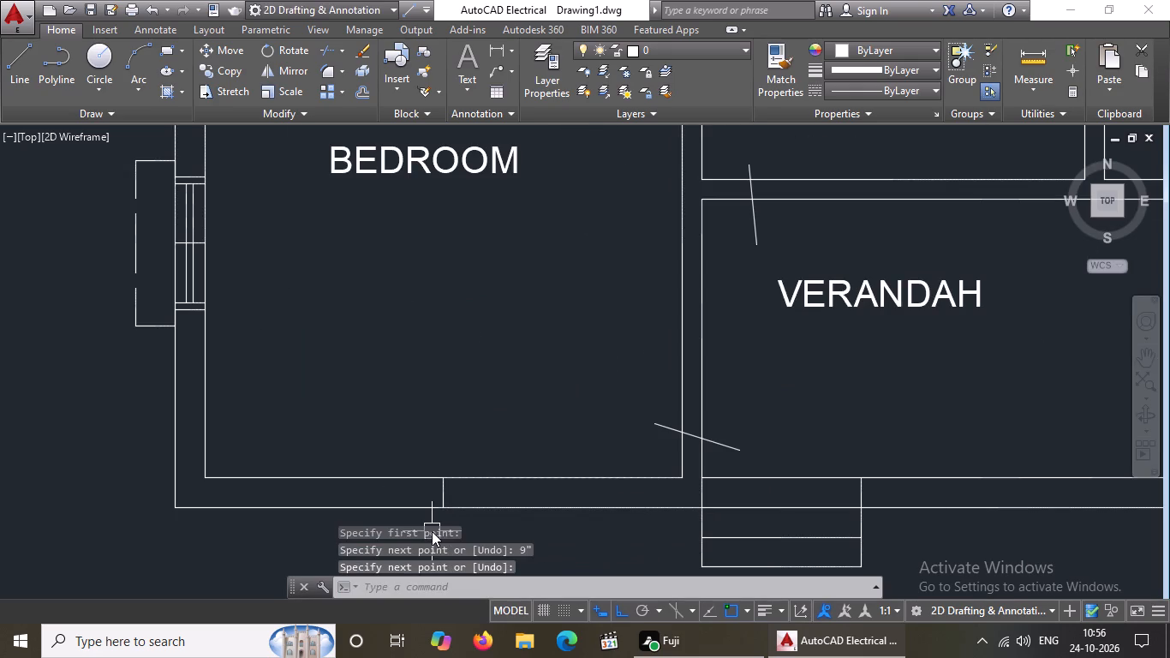
{"action": "key", "text": "Escape"}
Offset the line across the south wall by 1.5' to both its west and east sides.
{"action": "key", "text": "o"}
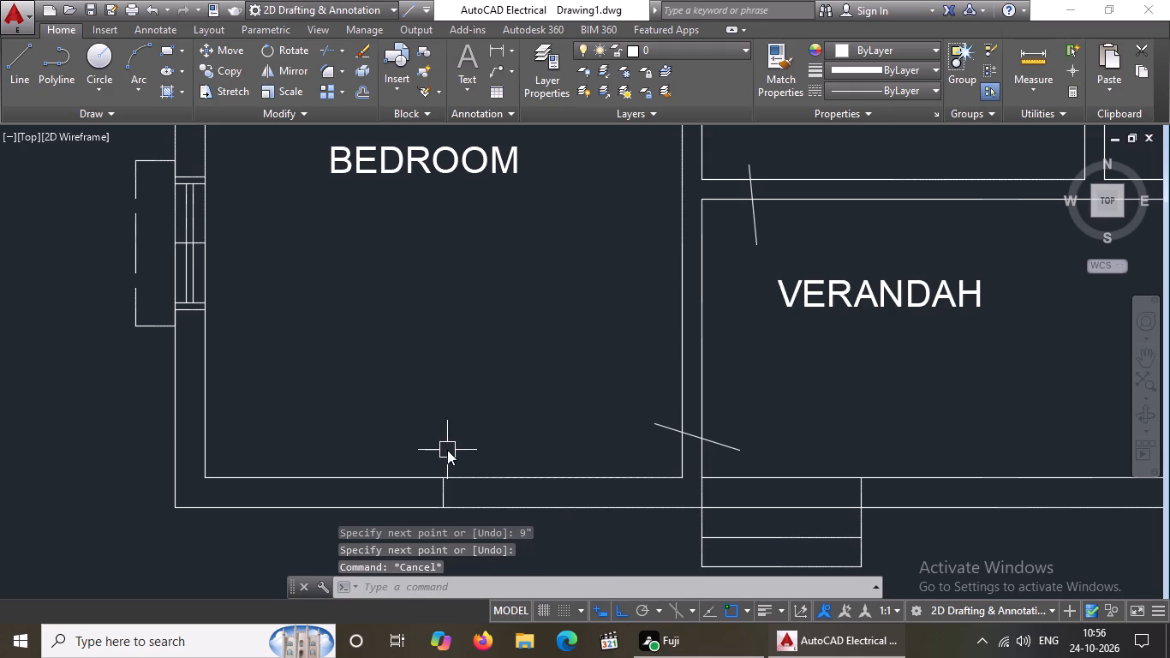
{"action": "key", "text": "Return"}
{"action": "type", "text": "1.5'"}
{"action": "key", "text": "Return"}
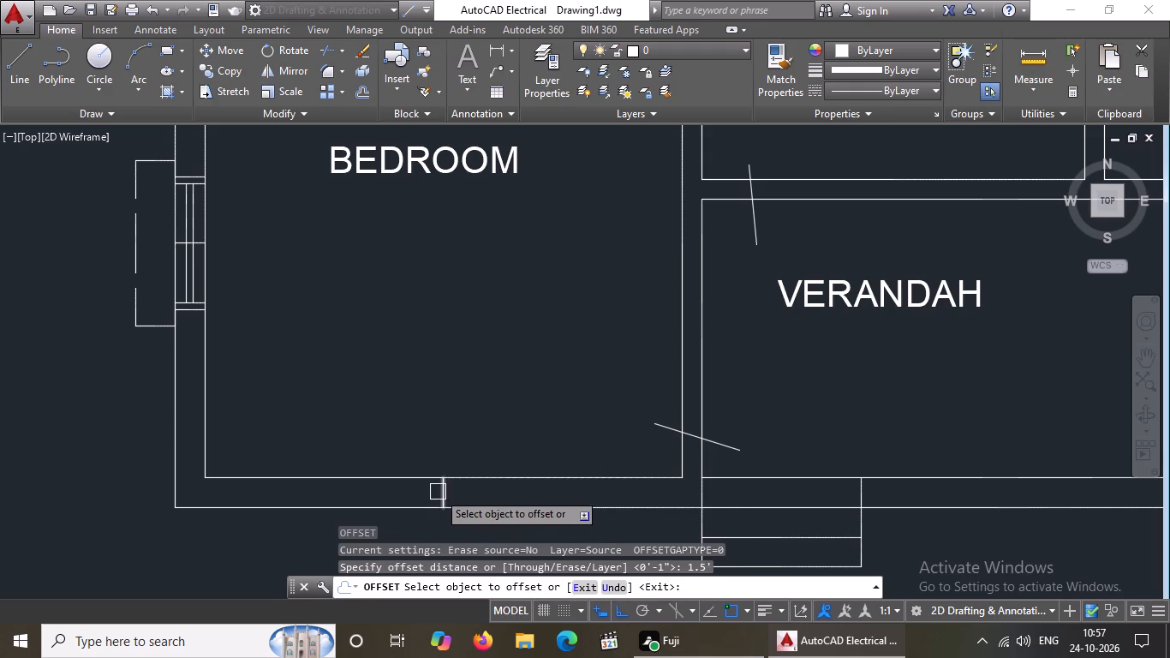
{"action": "left_click_drag", "start_coordinate": [437, 492], "coordinate": [362, 518]}
{"action": "left_click_drag", "start_coordinate": [146, 526], "coordinate": [192, 519]}
{"action": "left_click_drag", "start_coordinate": [446, 490], "coordinate": [477, 487]}
{"action": "left_click", "coordinate": [571, 493]}
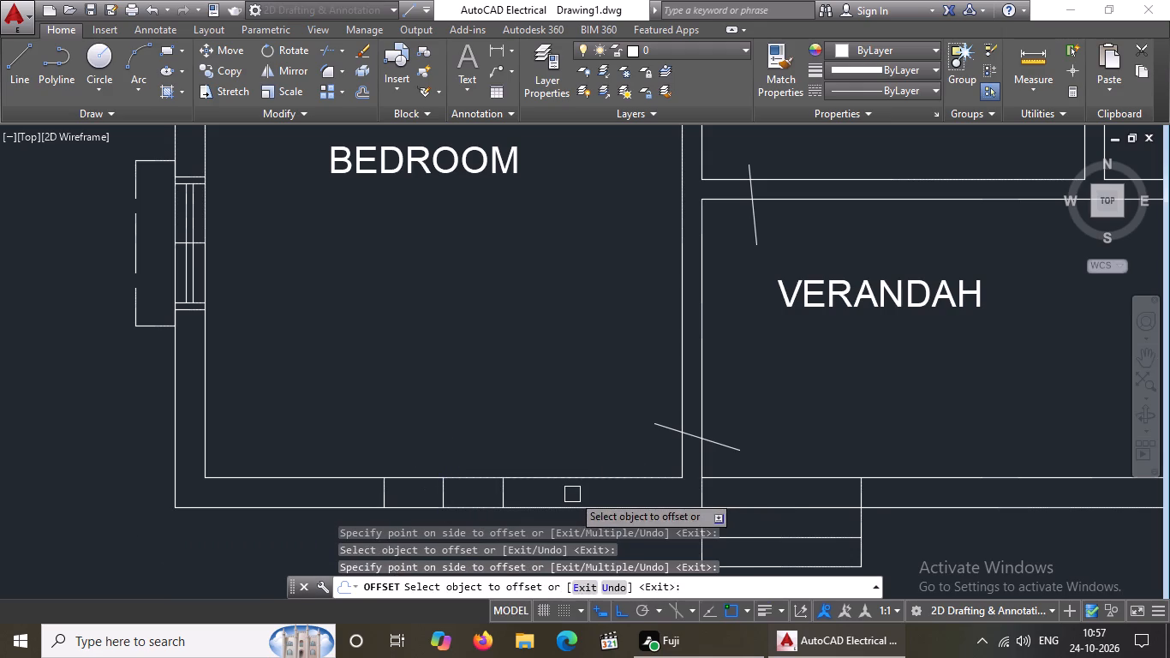
{"action": "key", "text": "Escape"}
Offset the two outer lines of the south wall window outward by 2" to form the frame ends.
{"action": "key", "text": "o"}
{"action": "key", "text": "Return"}
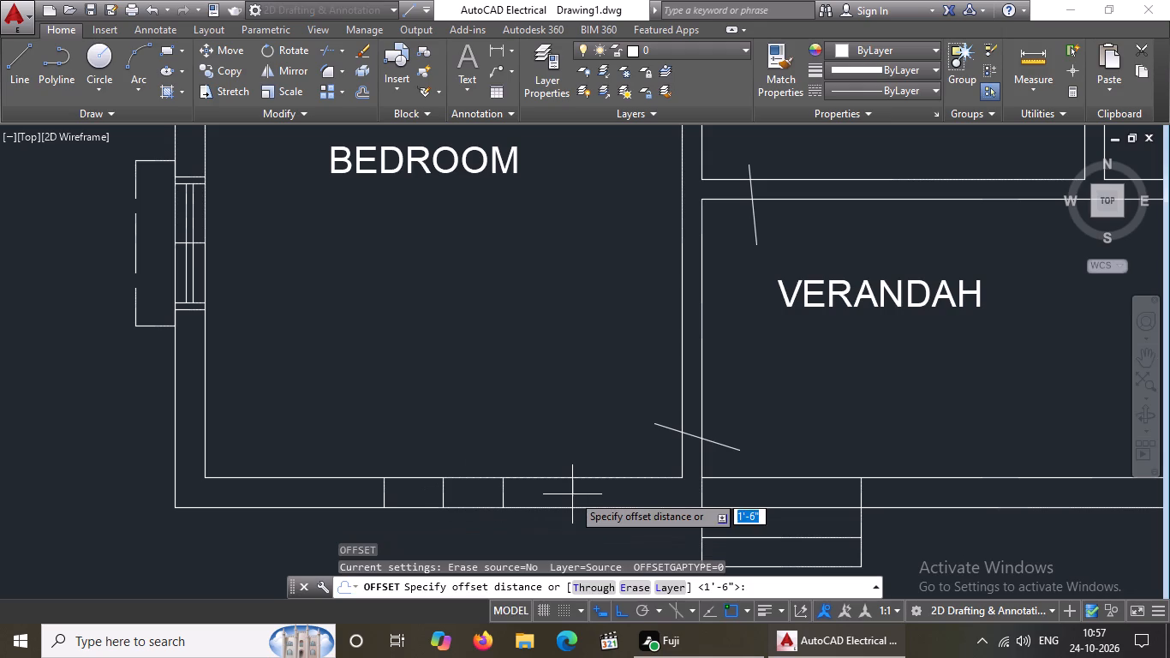
{"action": "type", "text": "2\""}
{"action": "key", "text": "Return"}
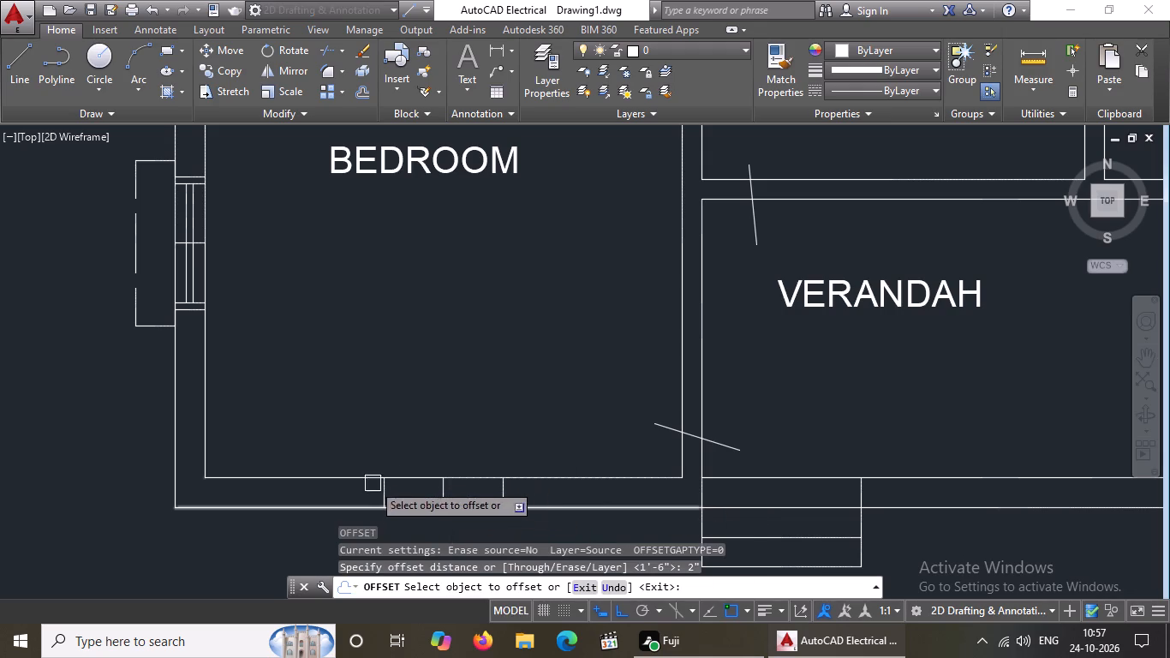
{"action": "left_click", "coordinate": [381, 494]}
{"action": "left_click_drag", "start_coordinate": [303, 491], "coordinate": [337, 488]}
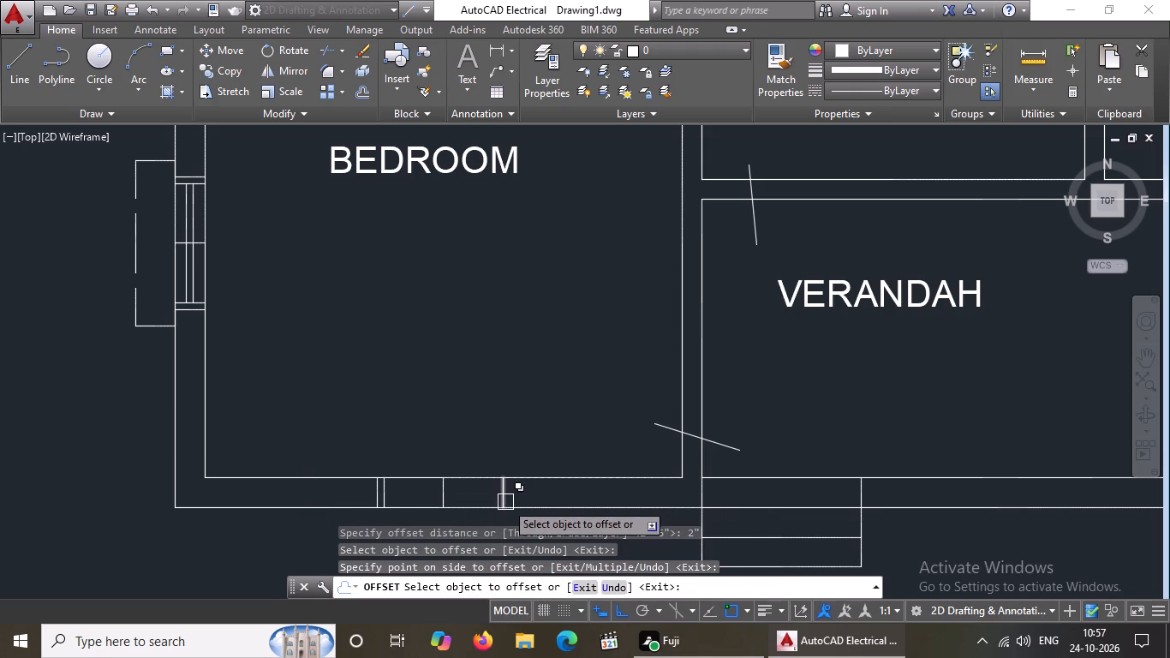
{"action": "left_click_drag", "start_coordinate": [508, 496], "coordinate": [576, 499]}
{"action": "left_click", "coordinate": [577, 499]}
{"action": "key", "text": "Escape"}
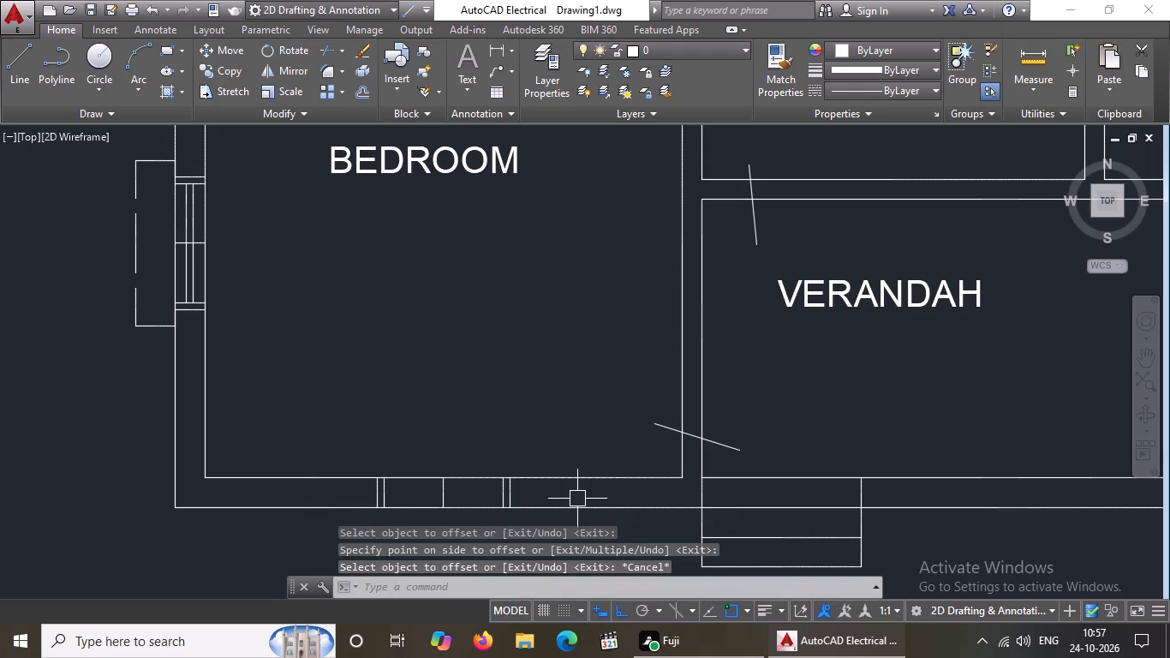
Draw a horizontal line along the middle of the south wall window, from the west inner frame line to the east one.
{"action": "key", "text": "l"}
{"action": "key", "text": "Return"}
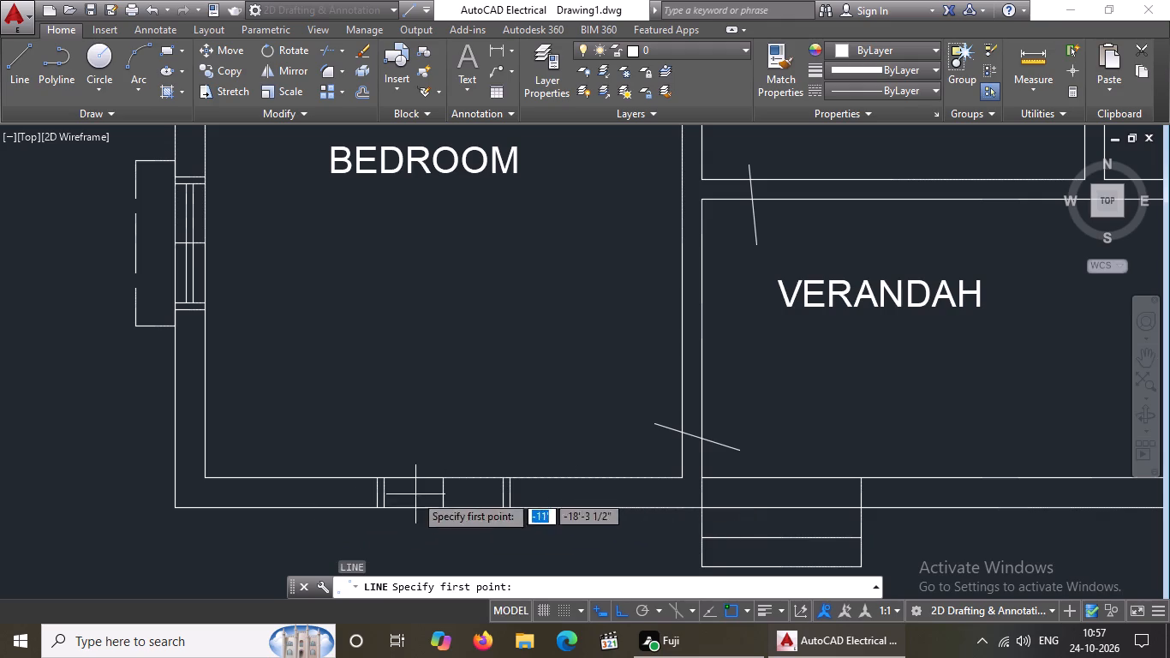
{"action": "left_click_drag", "start_coordinate": [383, 493], "coordinate": [395, 491]}
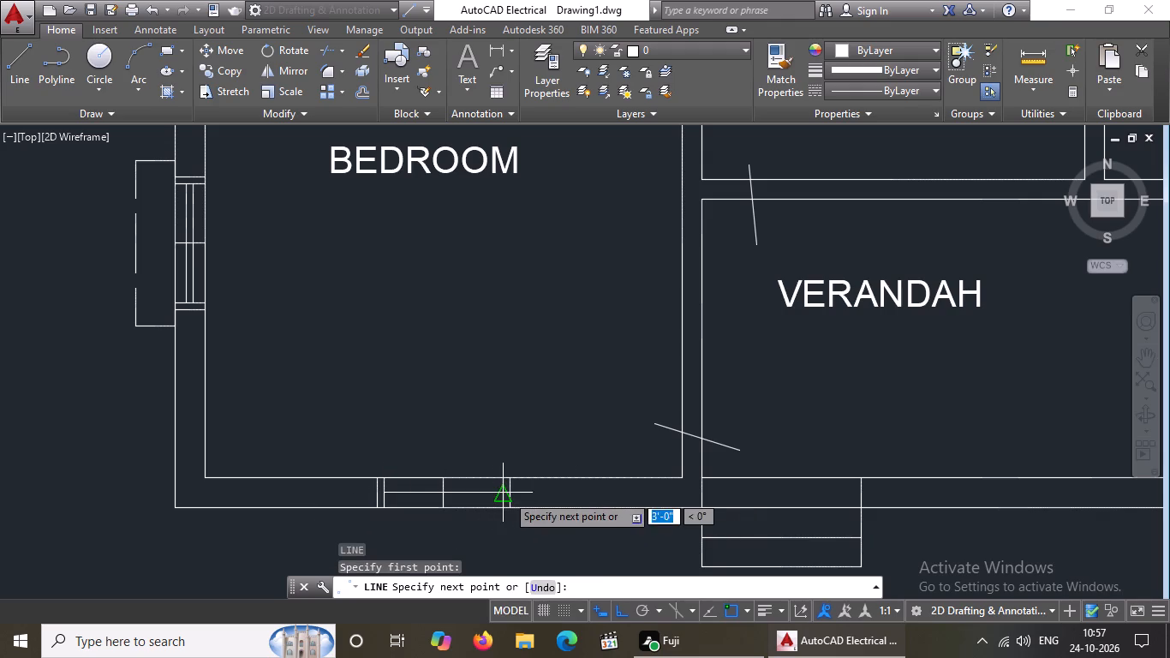
{"action": "left_click", "coordinate": [507, 493]}
{"action": "key", "text": "Escape"}
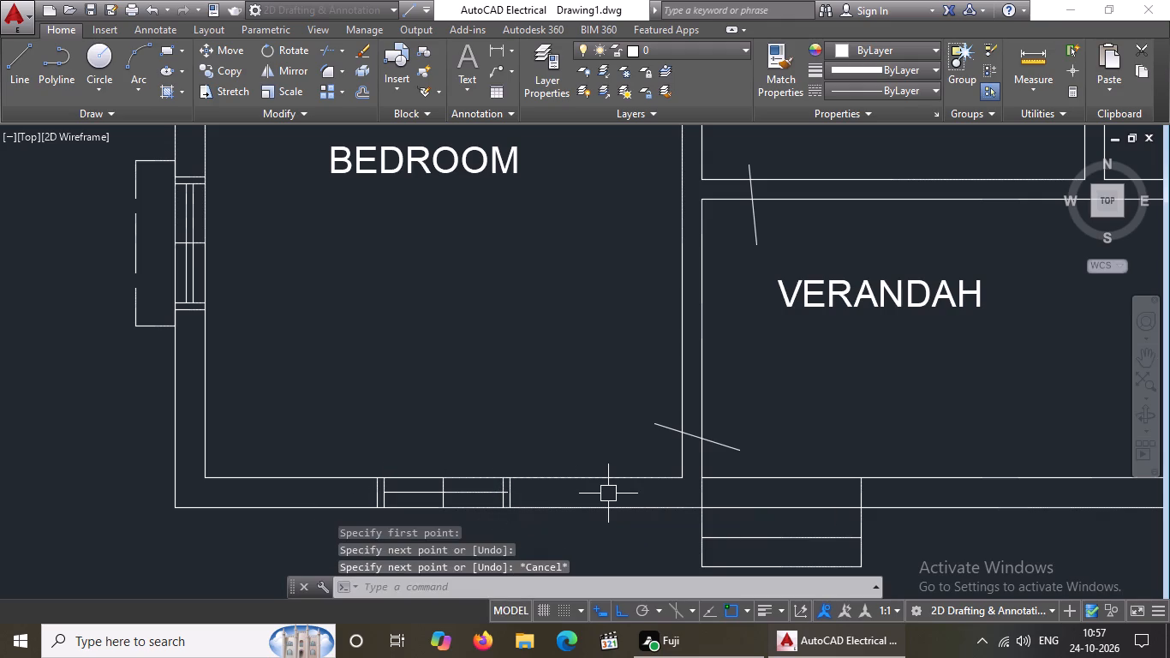
Trim the part of the window's horizontal line that overshoots the east inner frame line.
{"action": "scroll", "coordinate": [502, 517], "scroll_direction": "up", "scroll_amount": 2}
{"action": "key", "text": "Escape"}
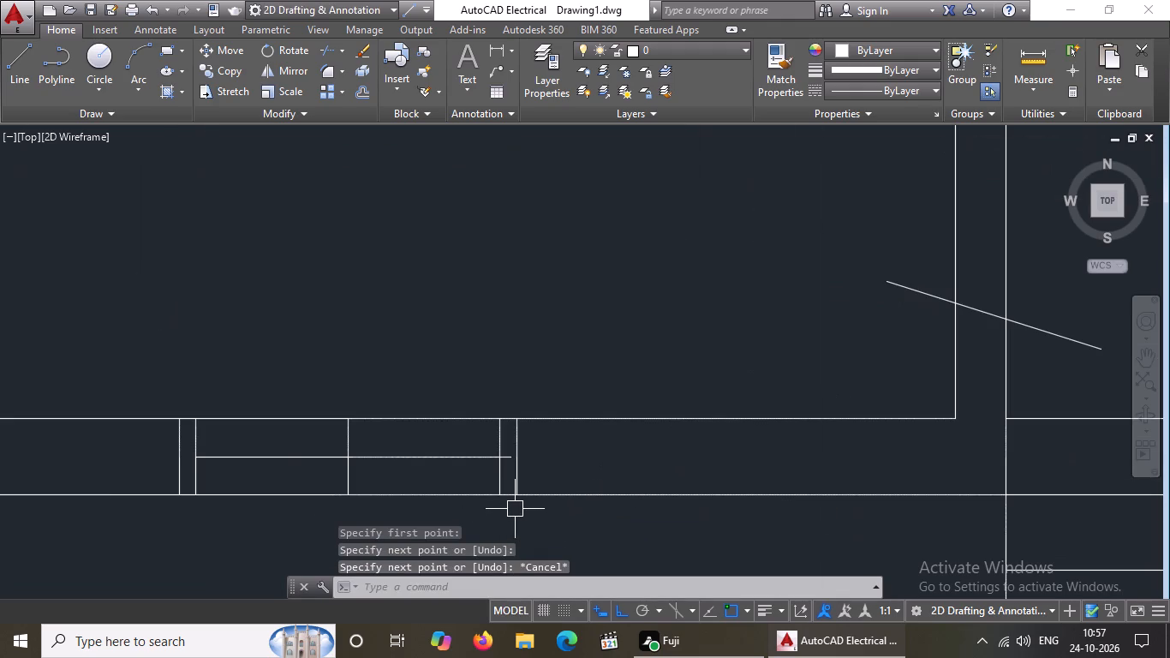
{"action": "type", "text": "TR"}
{"action": "key", "text": "Return"}
{"action": "key", "text": "Return"}
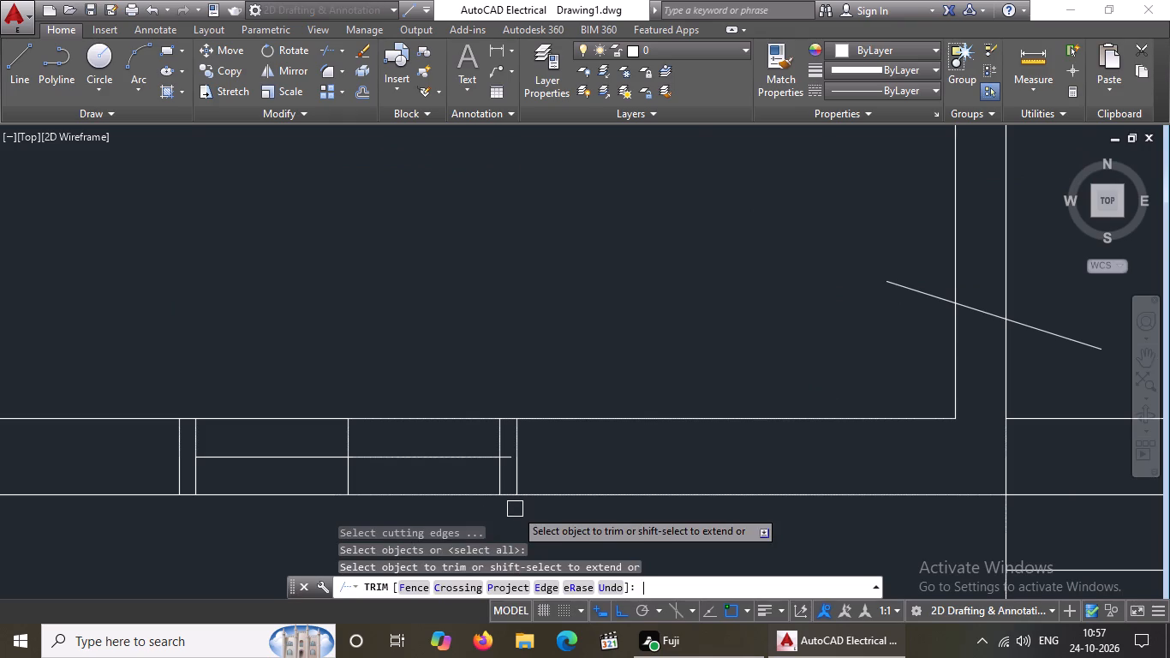
{"action": "left_click", "coordinate": [505, 454]}
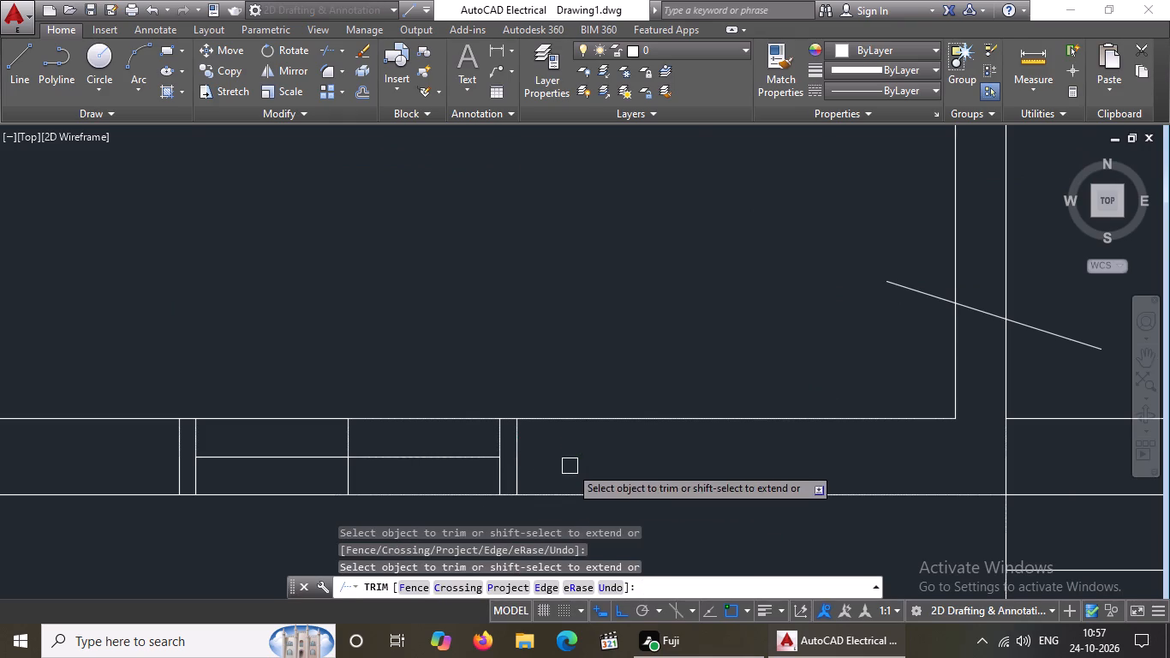
{"action": "key", "text": "Escape"}
{"action": "key", "text": "Escape"}
Offset the south window's horizontal centre line by 1" to both its north and south sides.
{"action": "scroll", "coordinate": [505, 441], "scroll_direction": "down", "scroll_amount": 3}
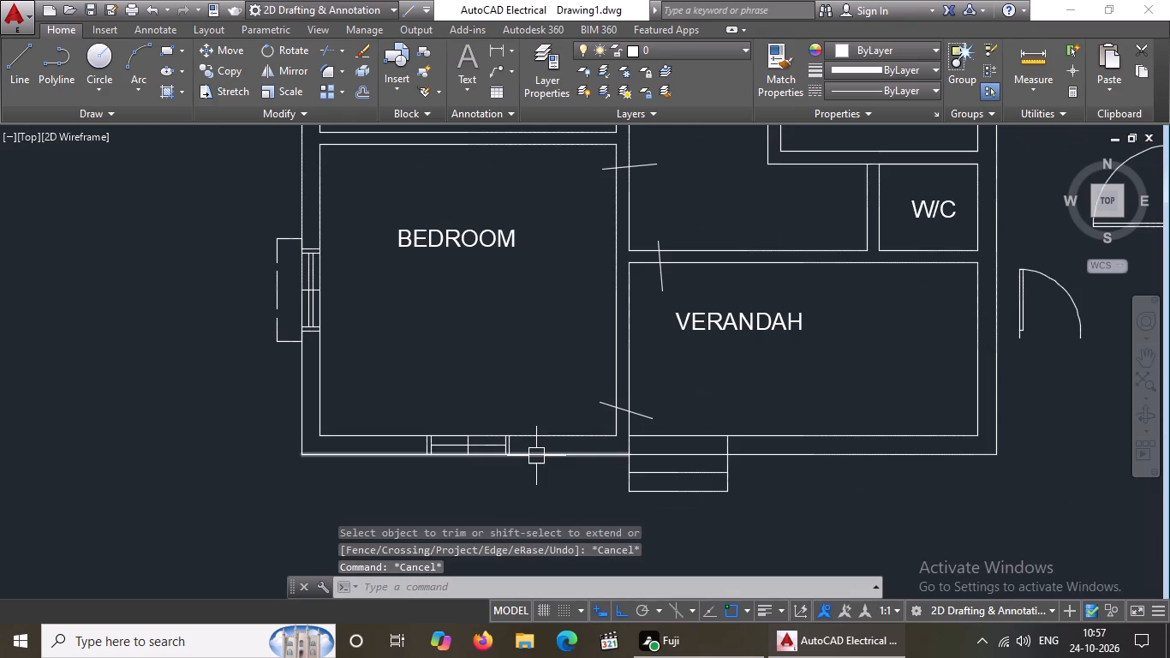
{"action": "scroll", "coordinate": [475, 457], "scroll_direction": "up", "scroll_amount": 2}
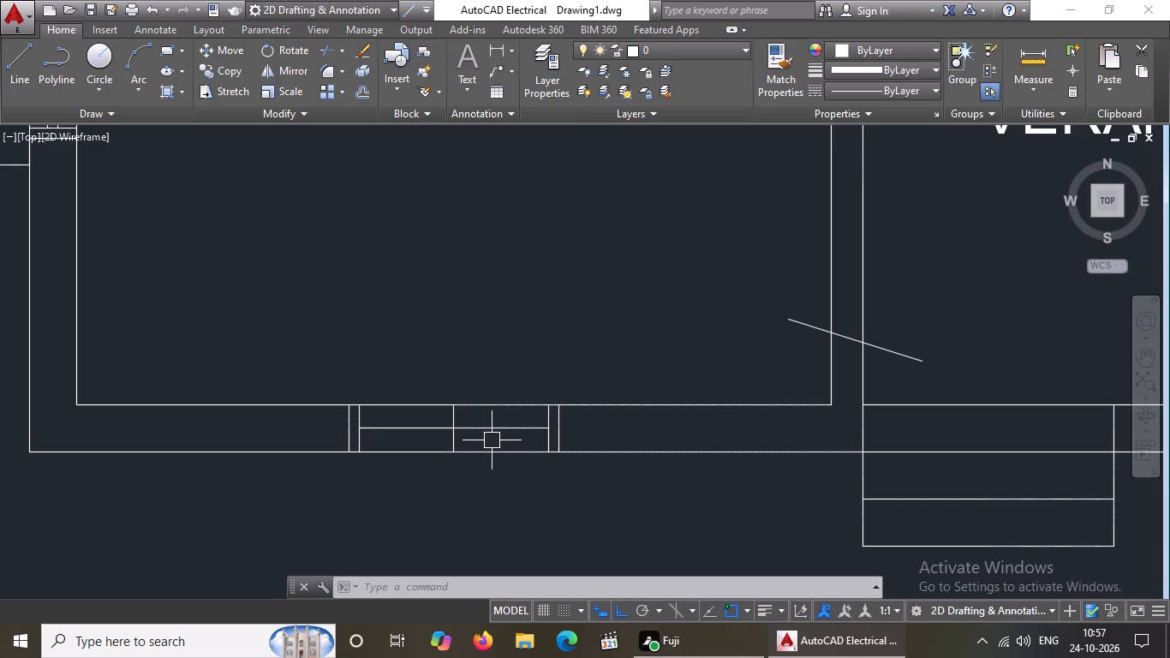
{"action": "key", "text": "o"}
{"action": "key", "text": "Return"}
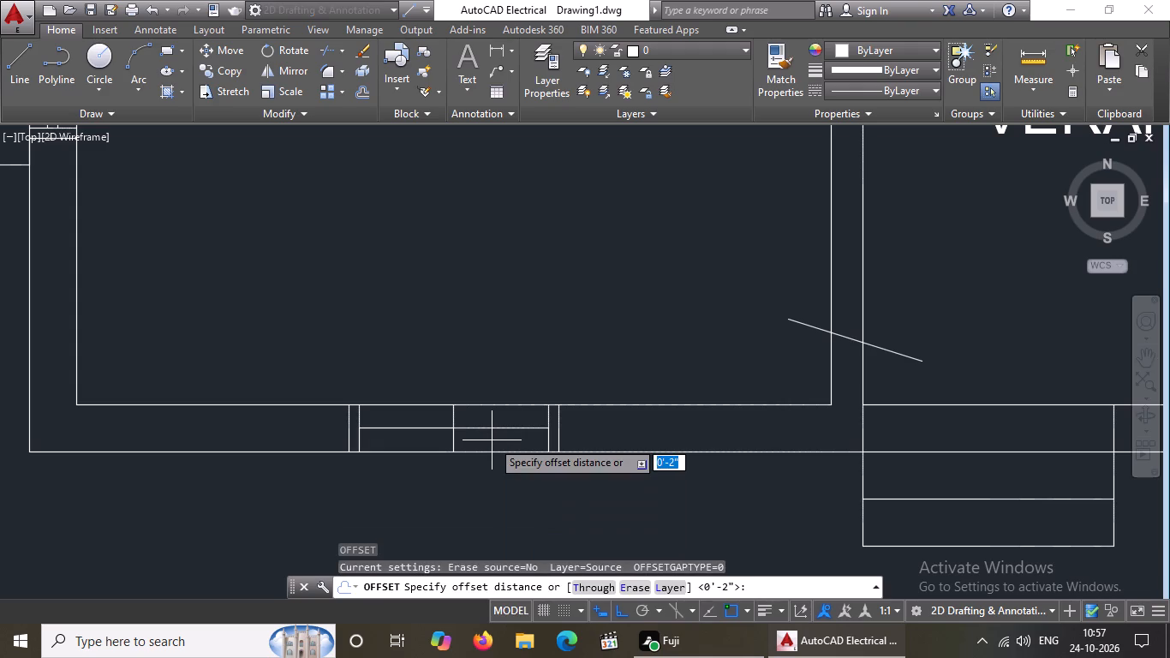
{"action": "key", "text": "1"}
{"action": "key", "text": "shift+quotedbl"}
{"action": "key", "text": "Return"}
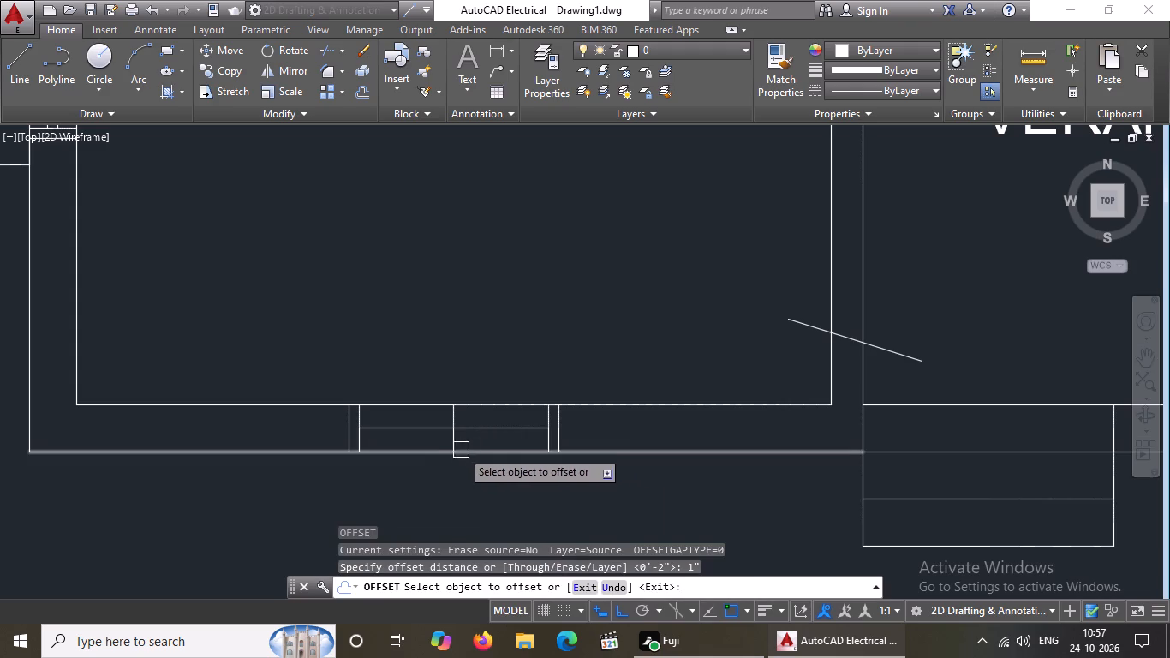
{"action": "left_click_drag", "start_coordinate": [414, 425], "coordinate": [415, 390]}
{"action": "left_click", "coordinate": [415, 392]}
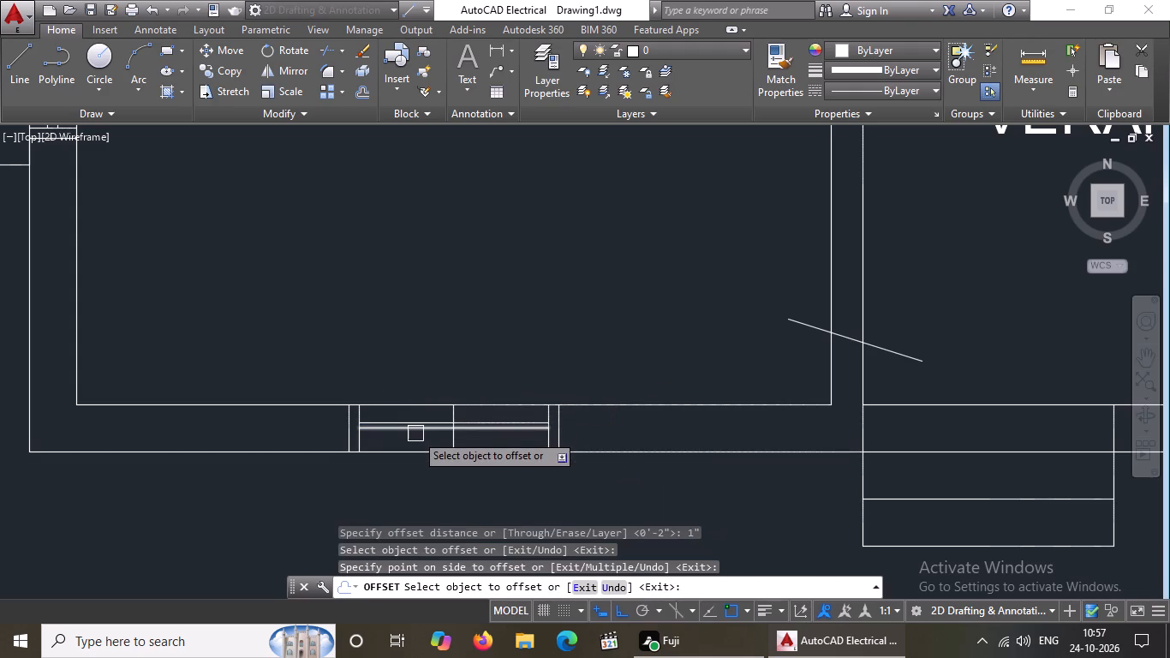
{"action": "left_click_drag", "start_coordinate": [417, 430], "coordinate": [417, 440]}
{"action": "left_click", "coordinate": [417, 464]}
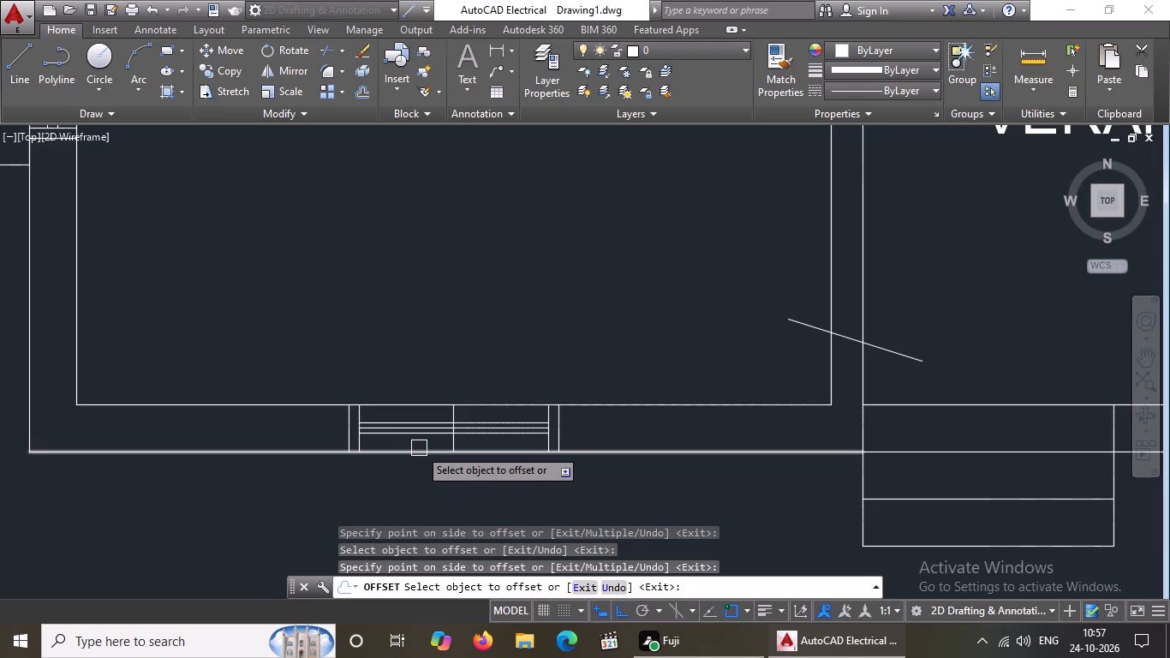
{"action": "key", "text": "Escape"}
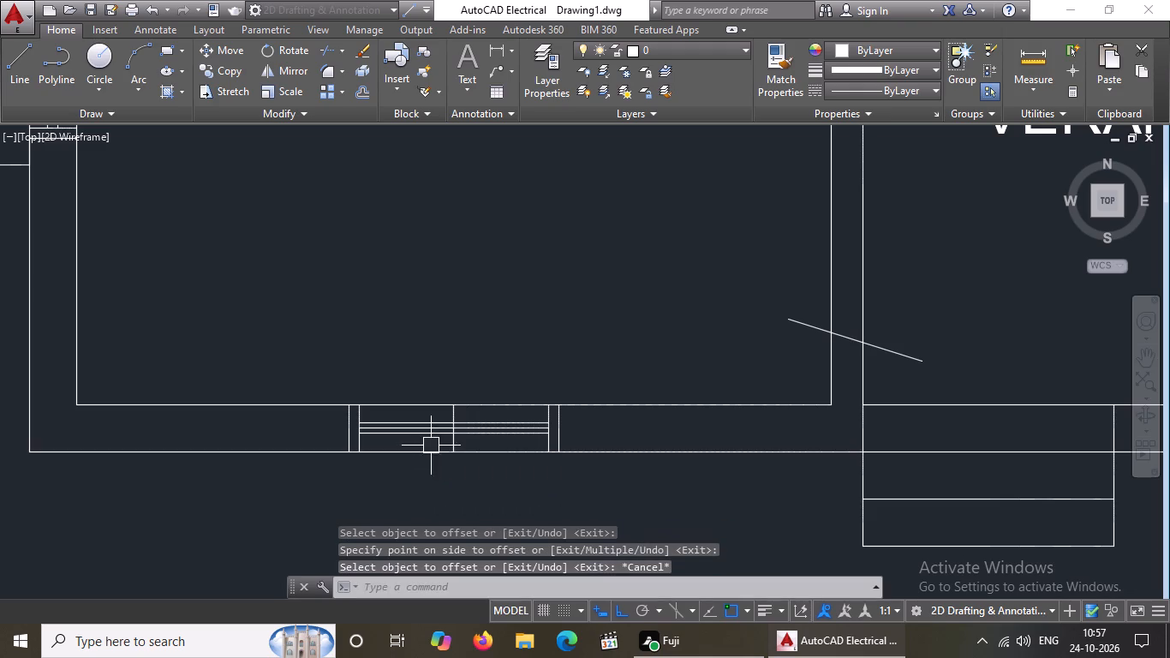
Delete the original horizontal centre line between the two offset glazing lines of the south window.
{"action": "scroll", "coordinate": [445, 440], "scroll_direction": "up", "scroll_amount": 3}
{"action": "left_click", "coordinate": [427, 403]}
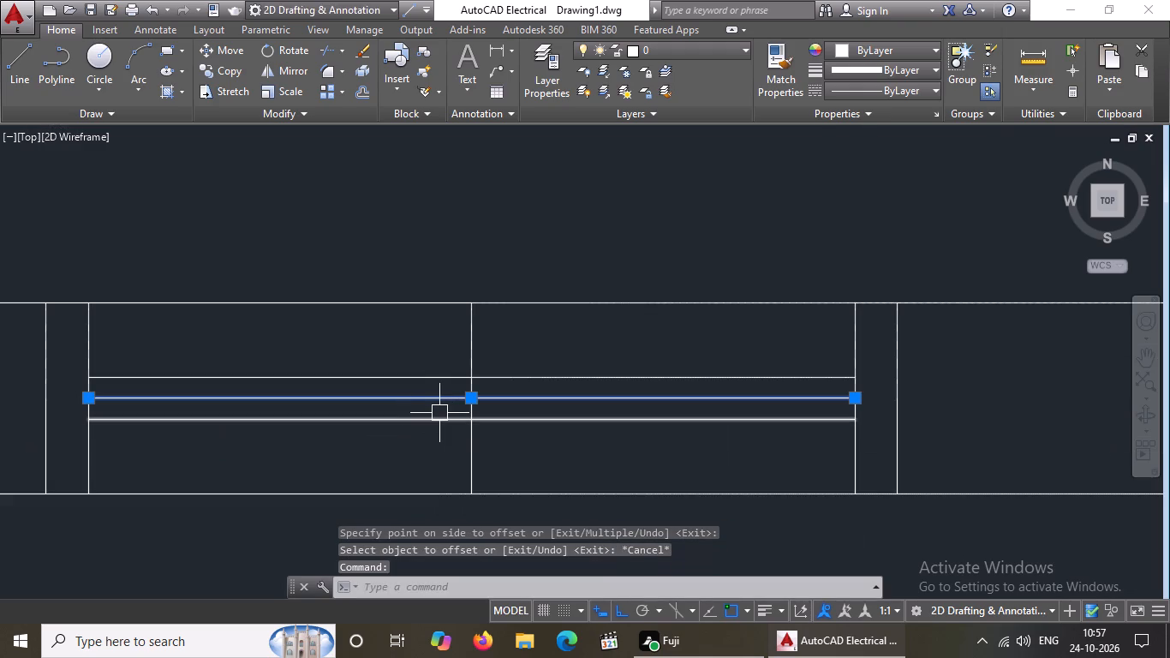
{"action": "key", "text": "Delete"}
Draw a line from the south window's outer east corner 5" east and 1' south.
{"action": "scroll", "coordinate": [439, 380], "scroll_direction": "down", "scroll_amount": 4}
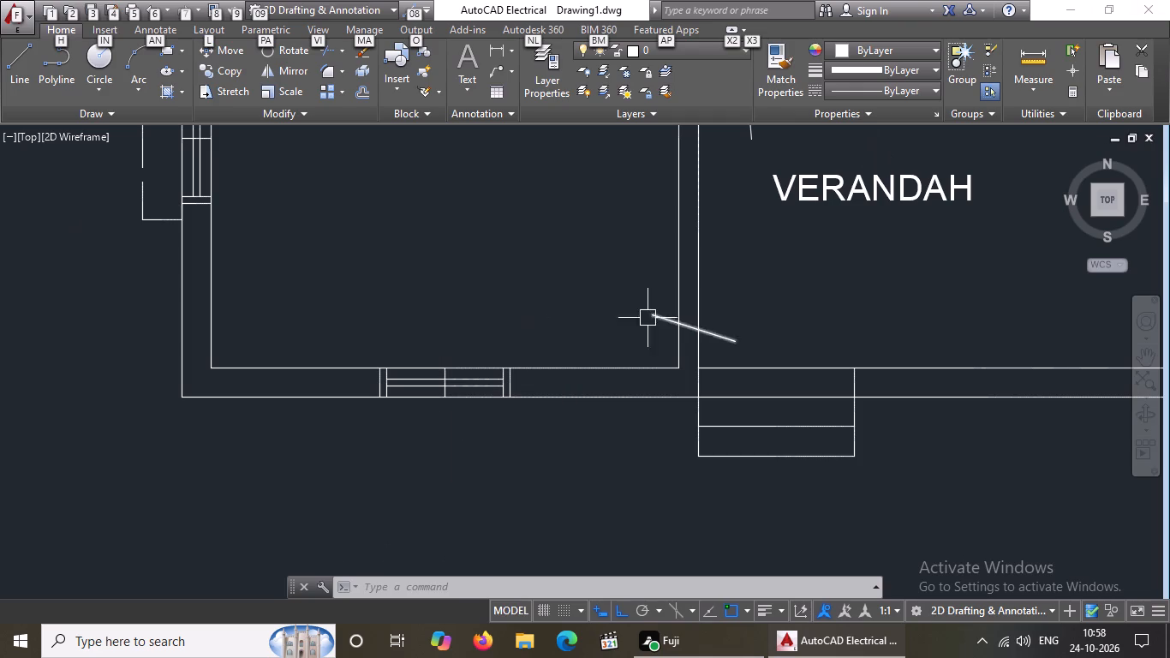
{"action": "key", "text": "Escape"}
{"action": "key", "text": "l"}
{"action": "key", "text": "Return"}
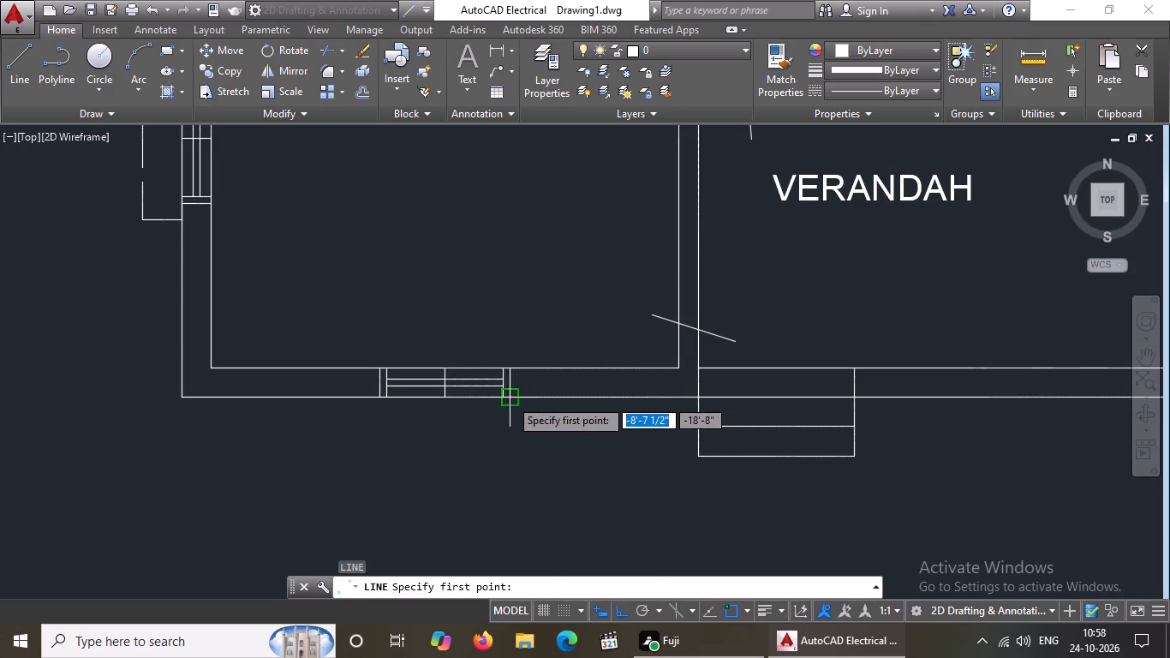
{"action": "left_click_drag", "start_coordinate": [510, 397], "coordinate": [569, 396]}
{"action": "key", "text": "5"}
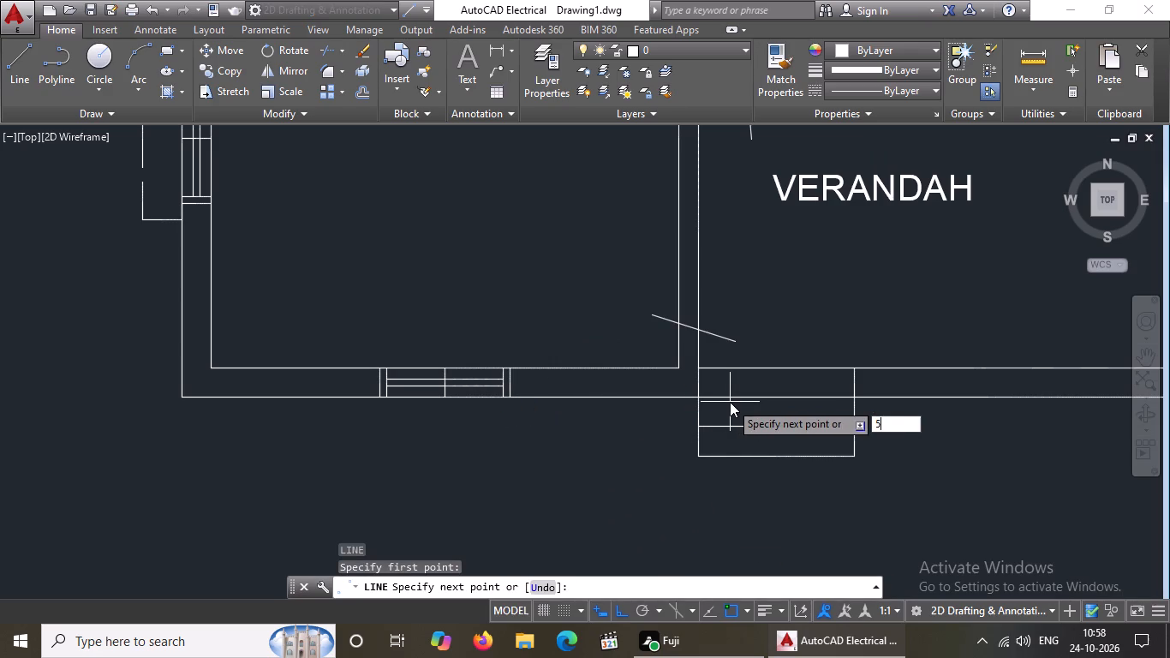
{"action": "key", "text": "shift+quotedbl"}
{"action": "key", "text": "Return"}
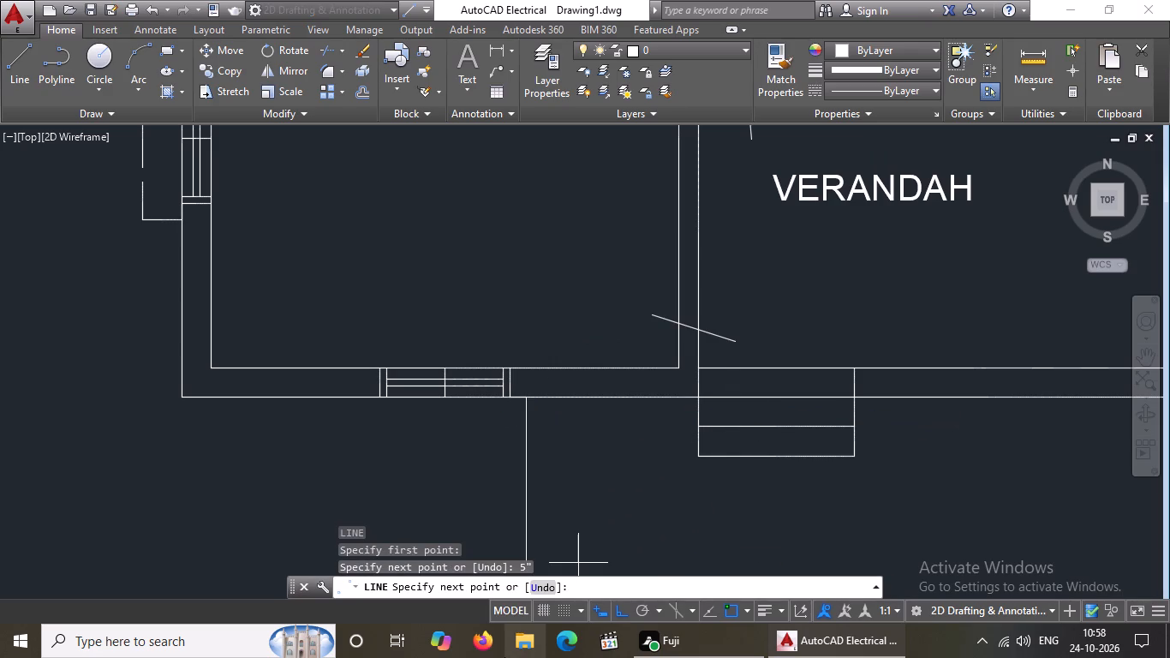
{"action": "type", "text": "1'"}
{"action": "key", "text": "Return"}
{"action": "key", "text": "Return"}
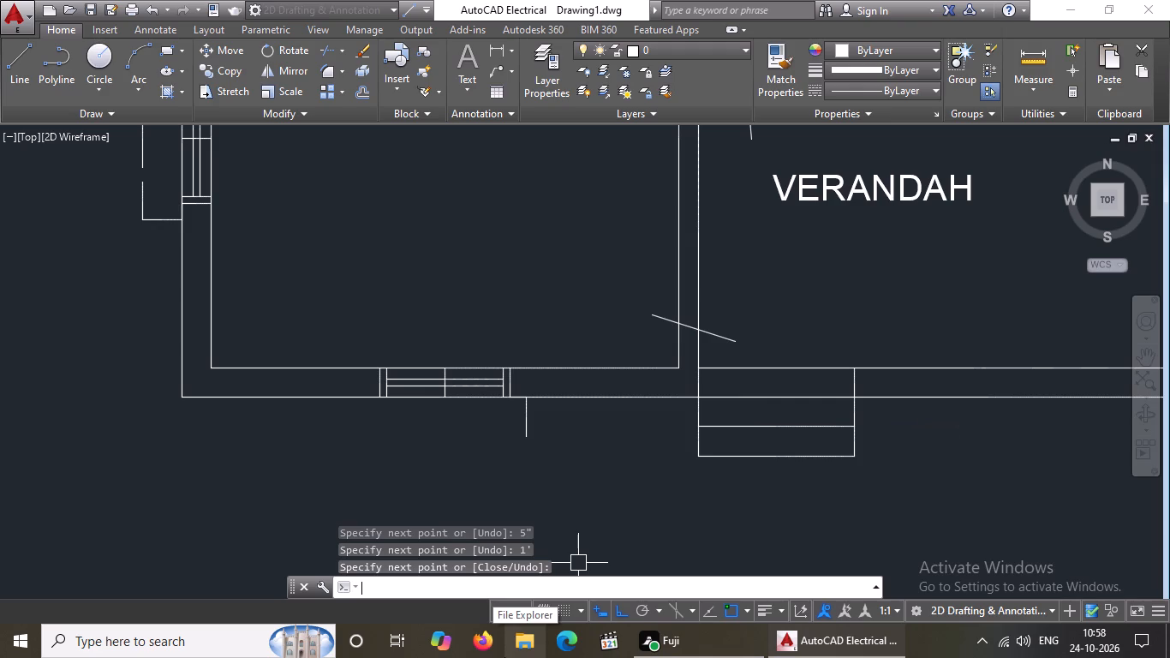
Draw a line from the south window's outer west corner 5" west, 1' south, and east to the end of the east projection line.
{"action": "key", "text": "l"}
{"action": "key", "text": "Return"}
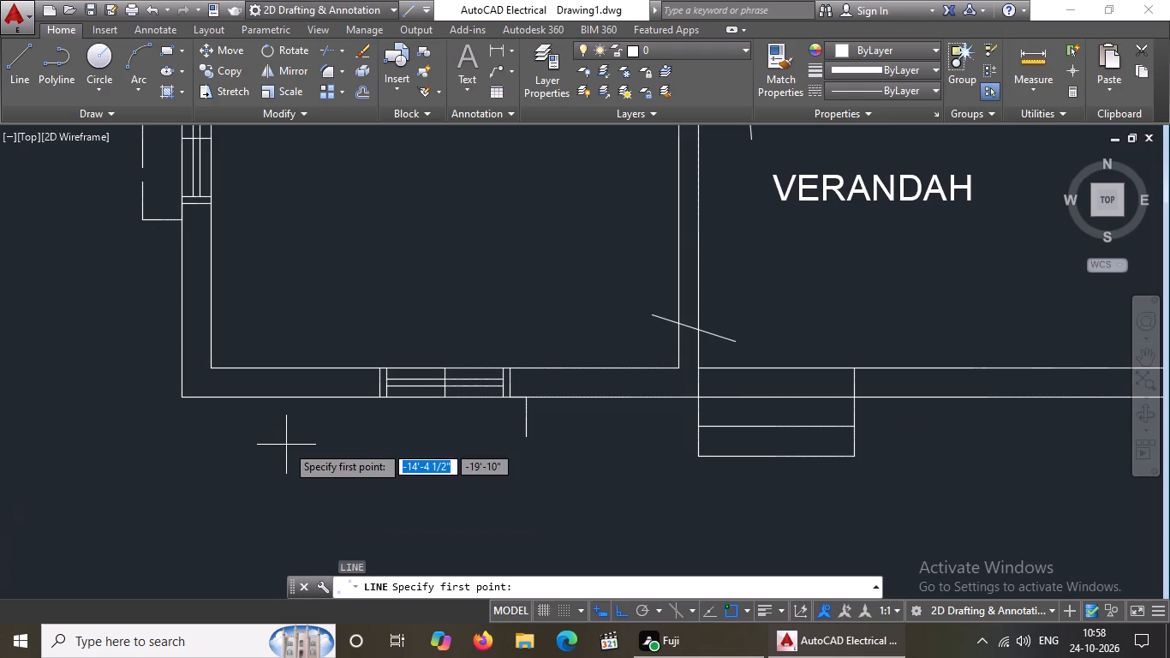
{"action": "left_click", "coordinate": [381, 394]}
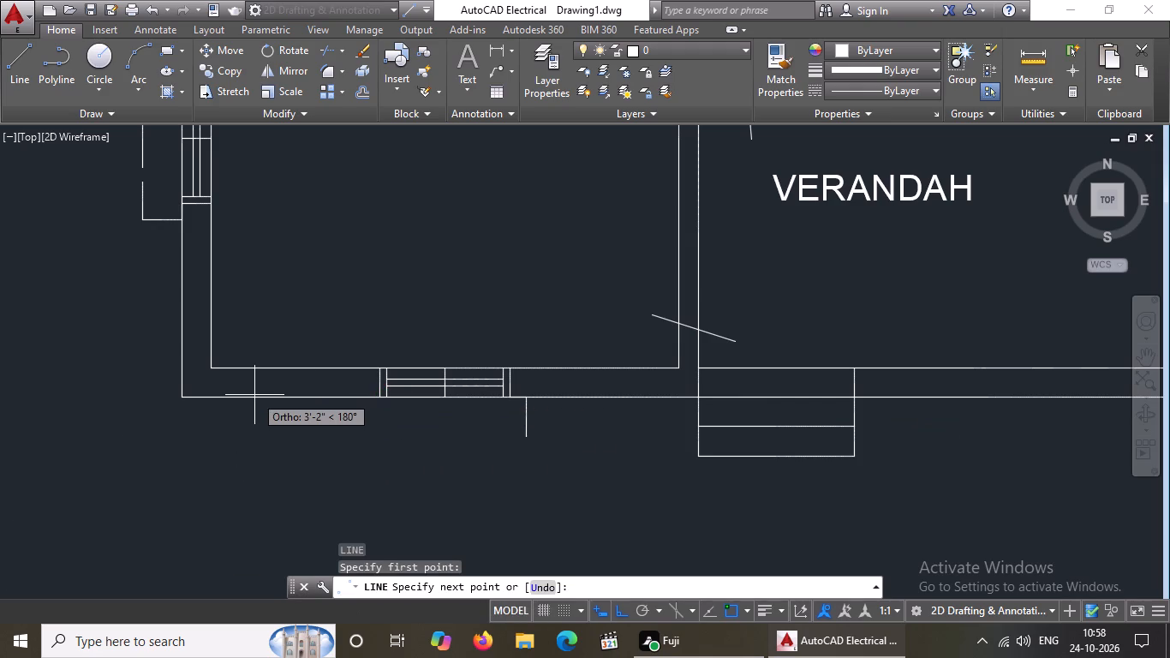
{"action": "type", "text": "5\""}
{"action": "key", "text": "Return"}
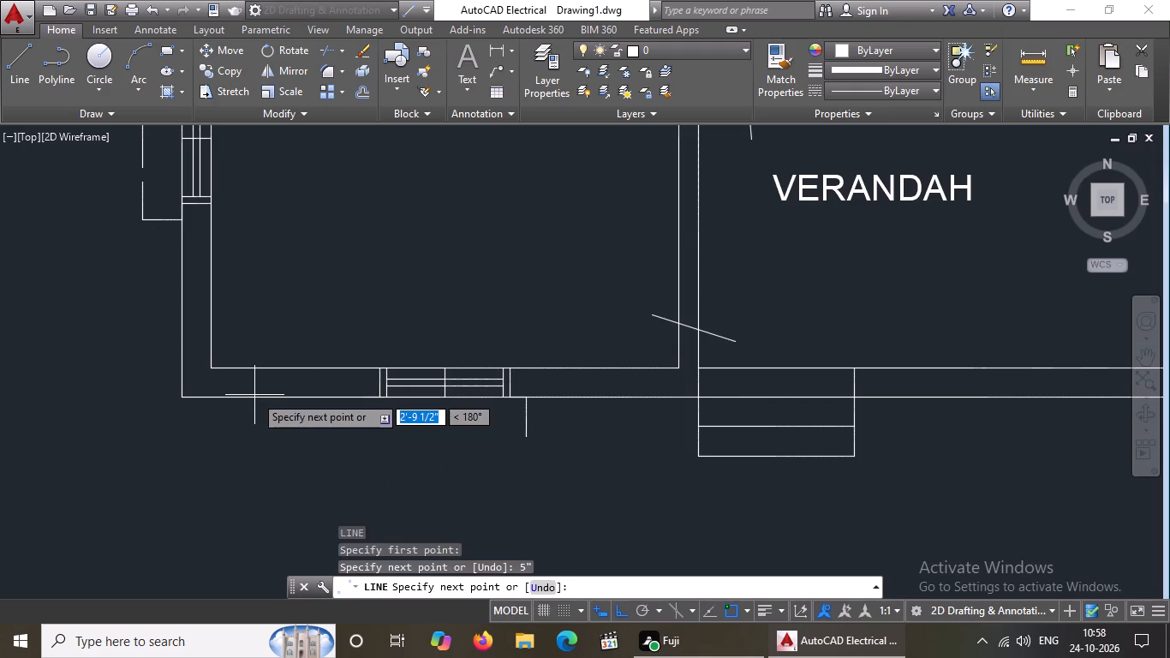
{"action": "type", "text": "1'"}
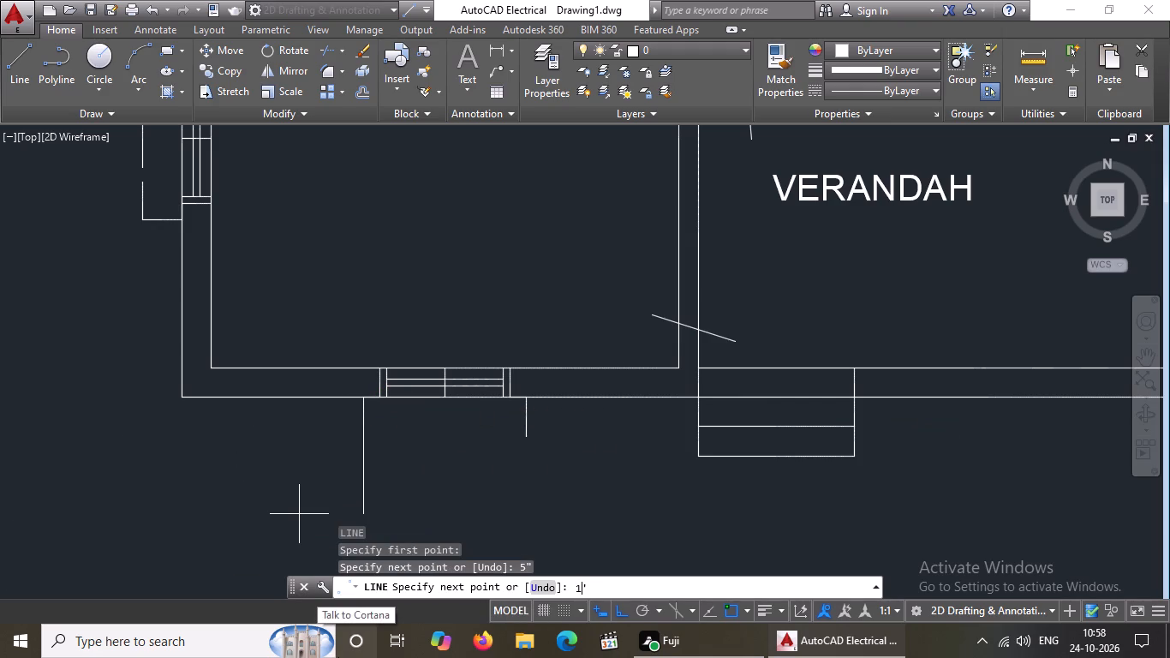
{"action": "key", "text": "Return"}
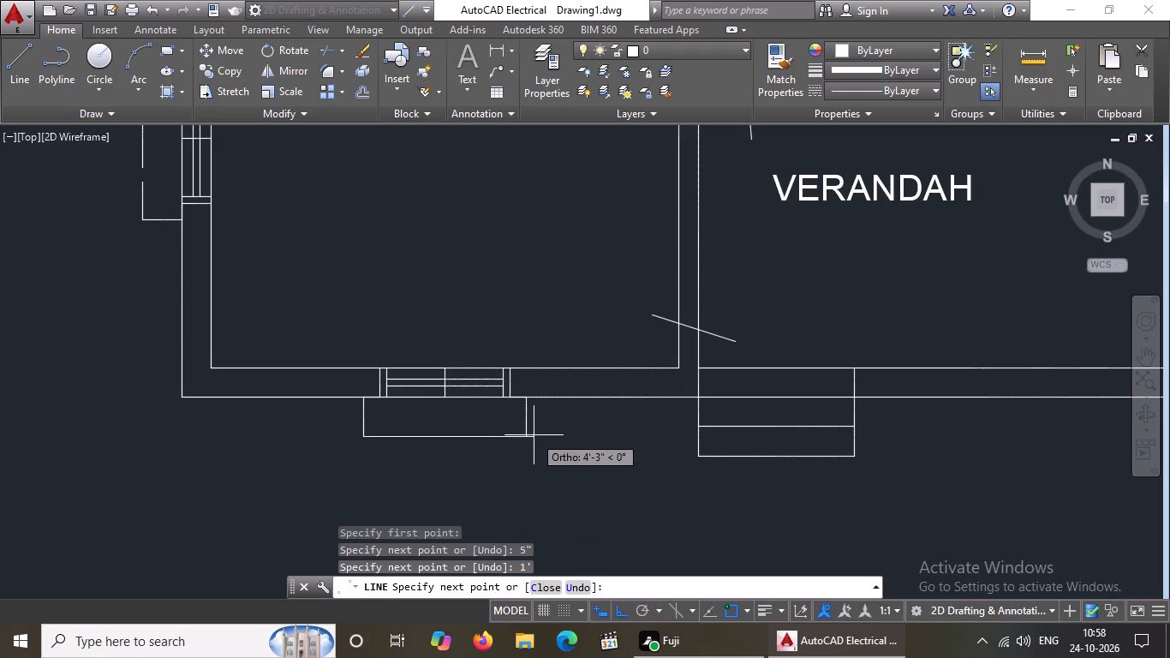
{"action": "left_click", "coordinate": [526, 437]}
{"action": "key", "text": "Escape"}
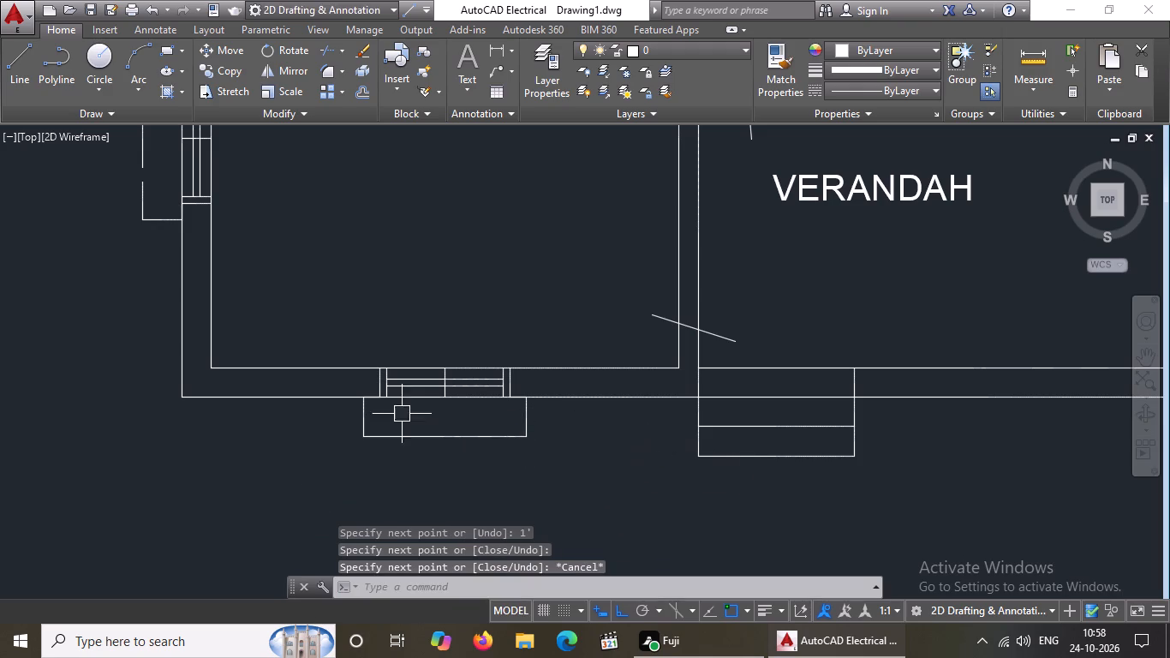
Change the linetype of the south window's outer projection lines to the dashed ACAD_ISO02 linetype.
{"action": "left_click", "coordinate": [327, 387]}
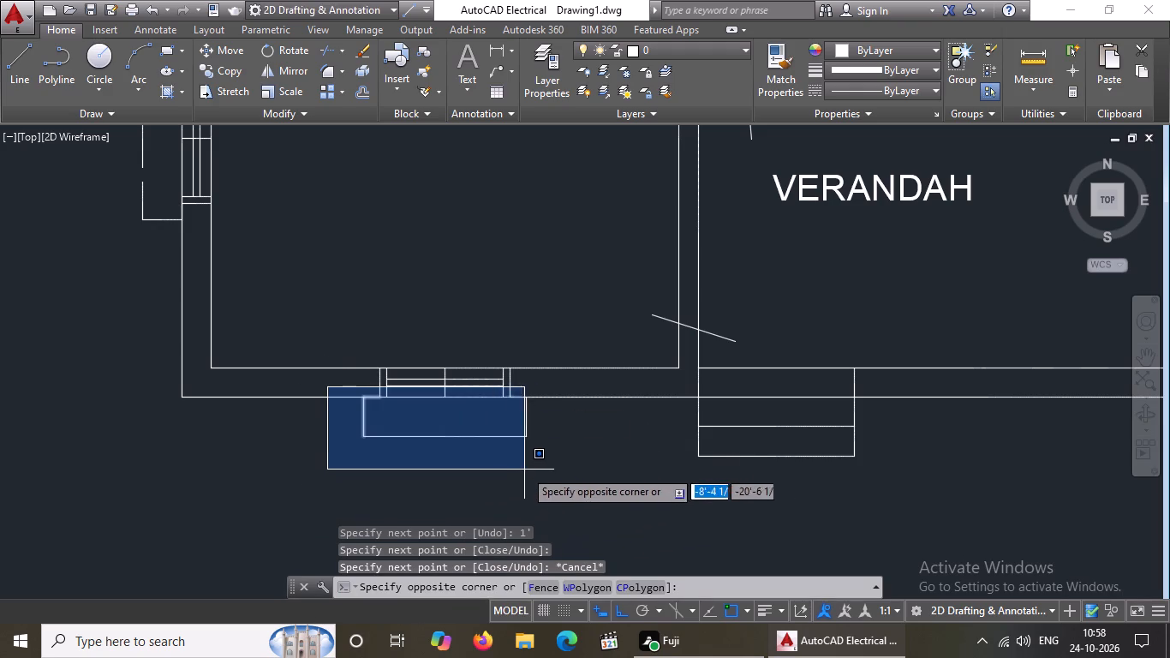
{"action": "left_click", "coordinate": [569, 472]}
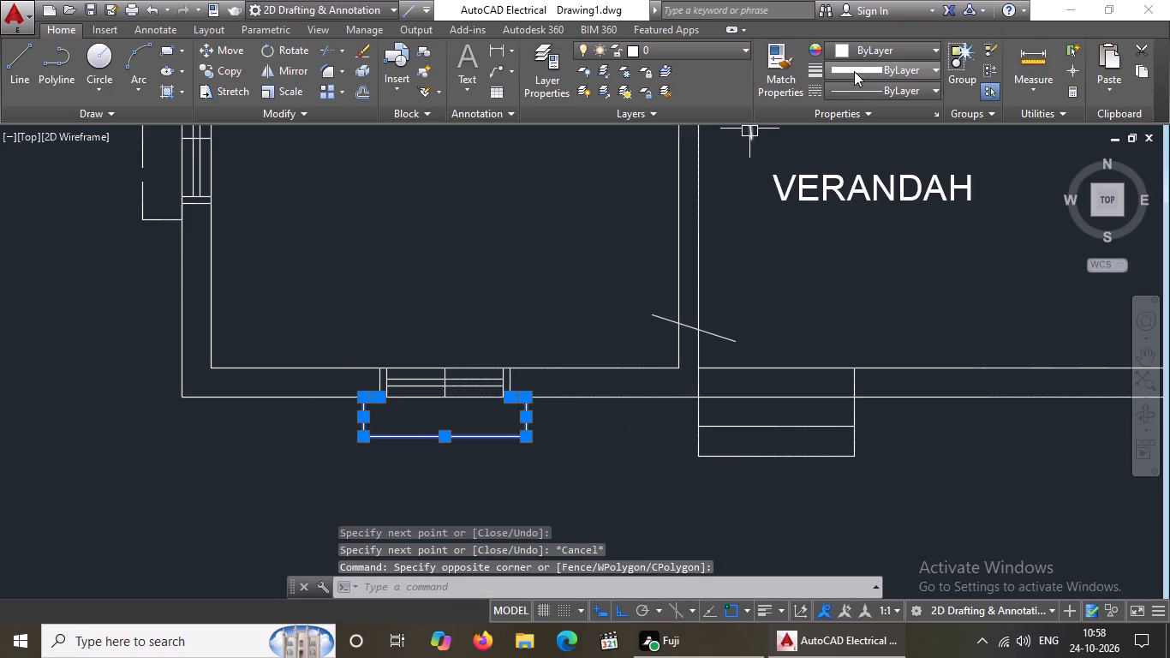
{"action": "left_click", "coordinate": [865, 87]}
{"action": "left_click", "coordinate": [875, 153]}
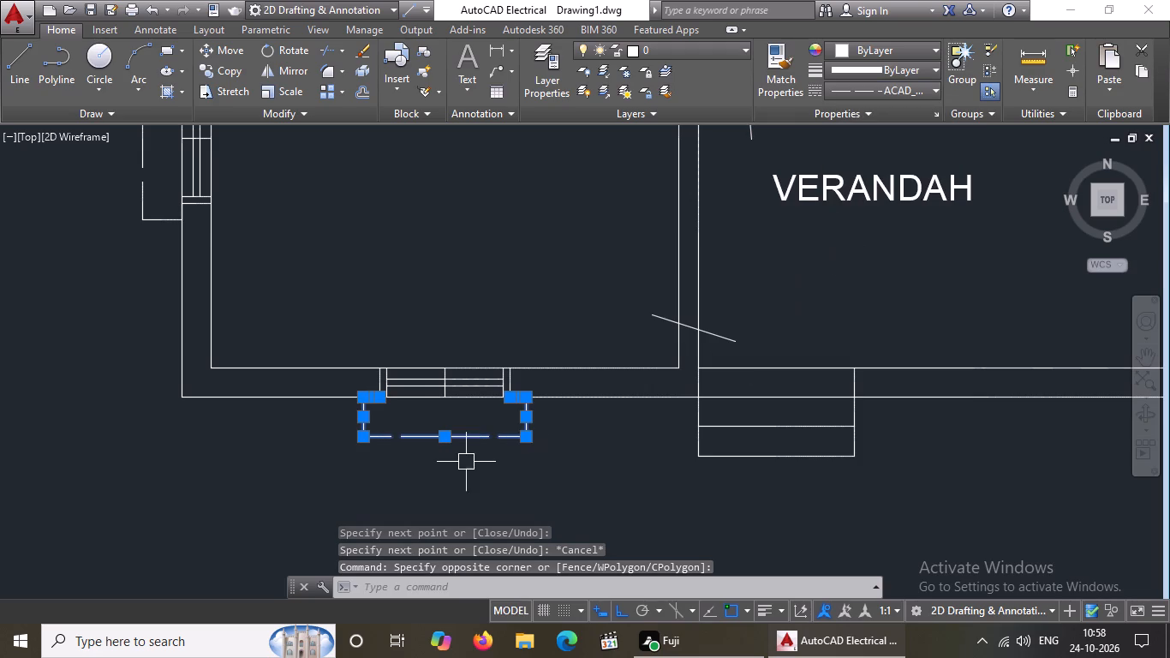
Set the linetype scale of the south window's projection lines to 1.5.
{"action": "right_click", "coordinate": [310, 253]}
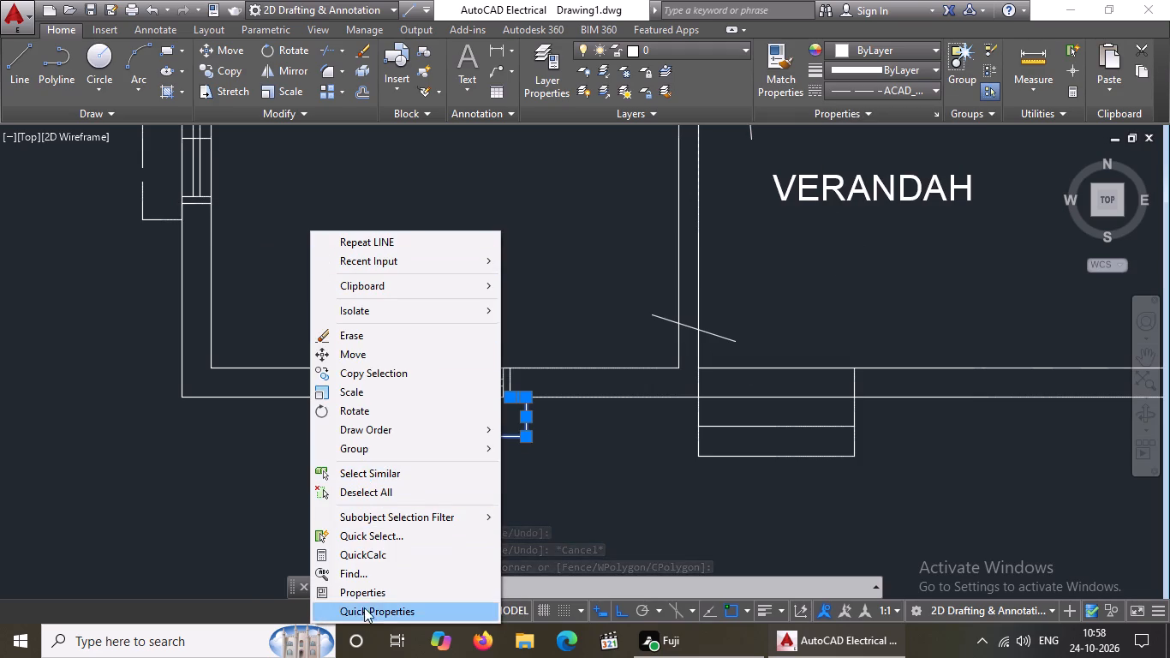
{"action": "left_click", "coordinate": [368, 595]}
{"action": "left_click", "coordinate": [177, 241]}
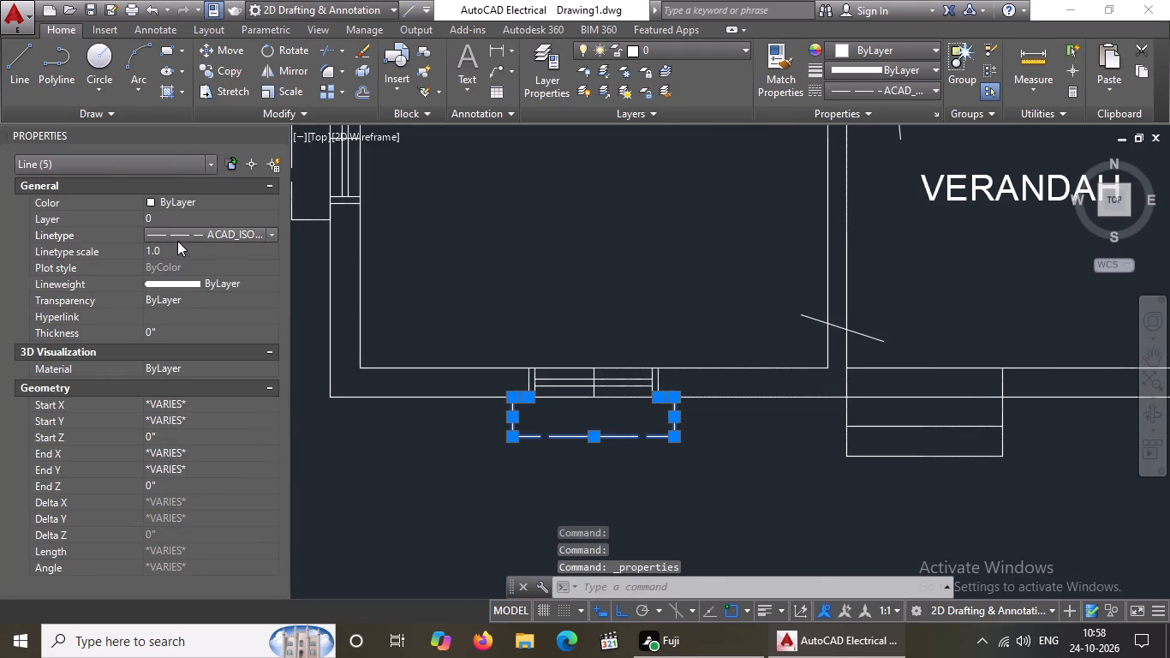
{"action": "left_click", "coordinate": [177, 243]}
{"action": "key", "text": "BackSpace"}
{"action": "key", "text": "BackSpace"}
{"action": "key", "text": "BackSpace"}
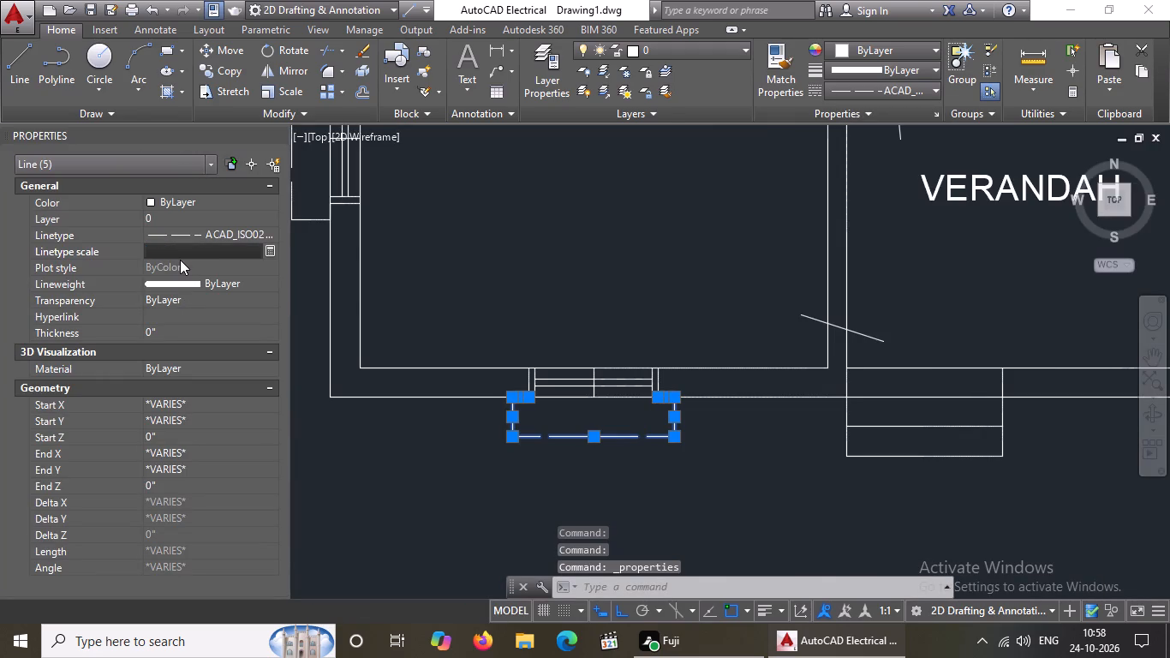
{"action": "type", "text": "1.5"}
{"action": "key", "text": "Return"}
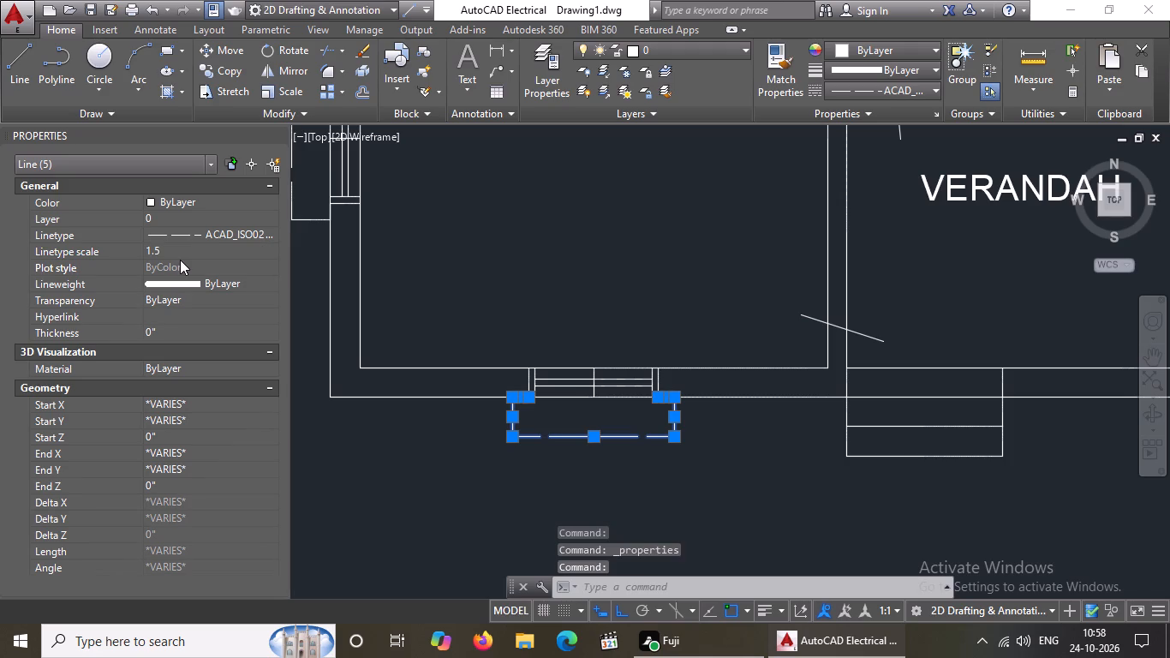
{"action": "left_click", "coordinate": [272, 135]}
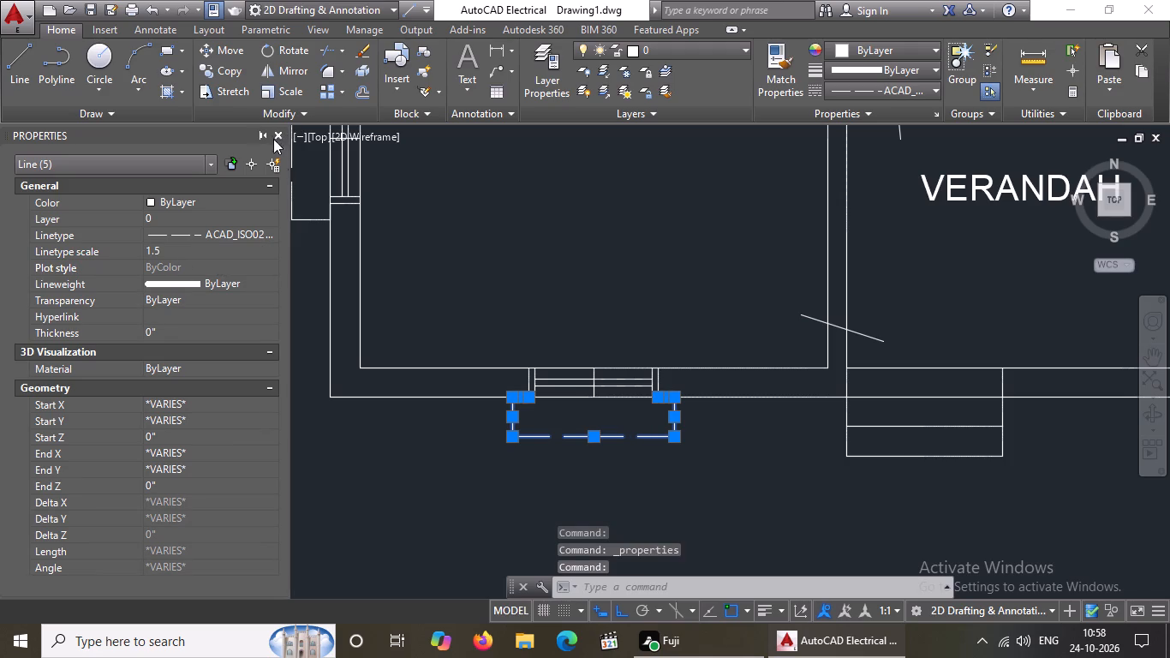
{"action": "left_click", "coordinate": [272, 132]}
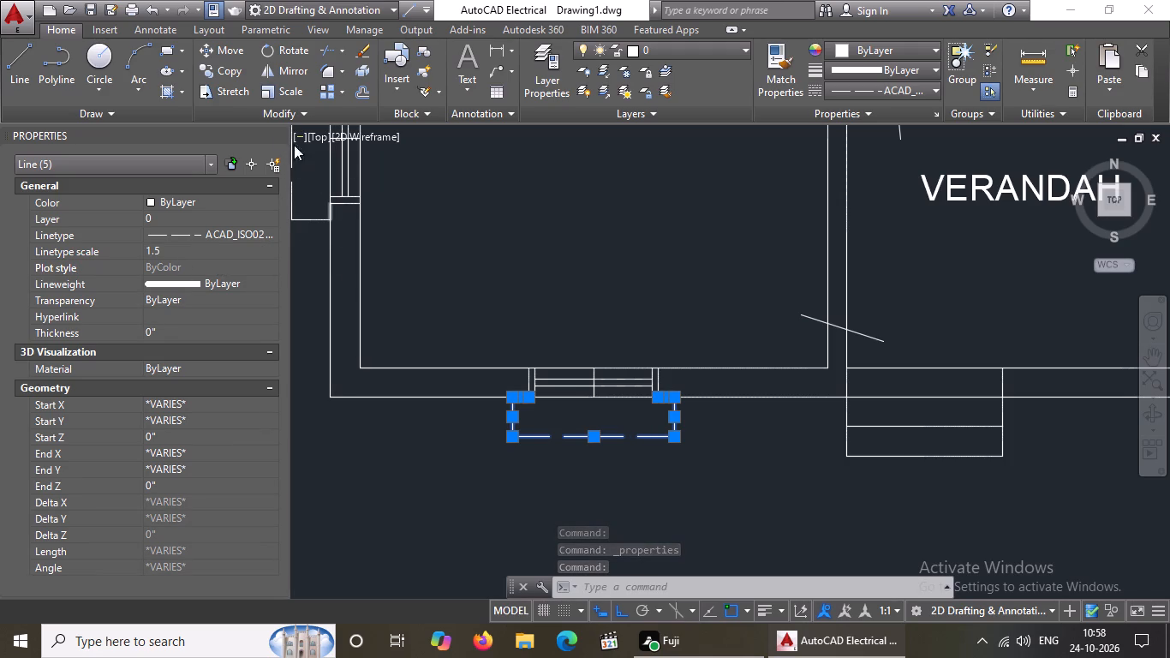
{"action": "left_click", "coordinate": [277, 132]}
{"action": "scroll", "coordinate": [399, 263], "scroll_direction": "down", "scroll_amount": 7}
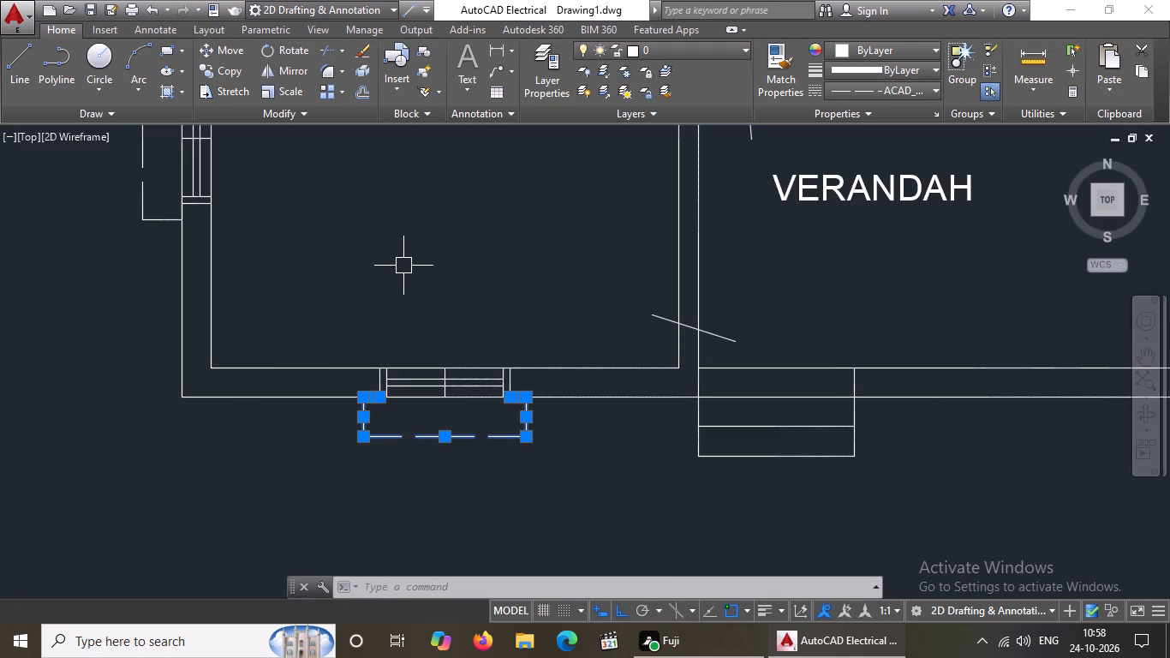
{"action": "key", "text": "Escape"}
{"action": "scroll", "coordinate": [431, 272], "scroll_direction": "down", "scroll_amount": 9}
{"action": "key", "text": "Escape"}
Draw a 9" horizontal line across the thickness of the hall/dining room's east wall, level with the room label.
{"action": "type", "text": "Z A"}
{"action": "key", "text": "space"}
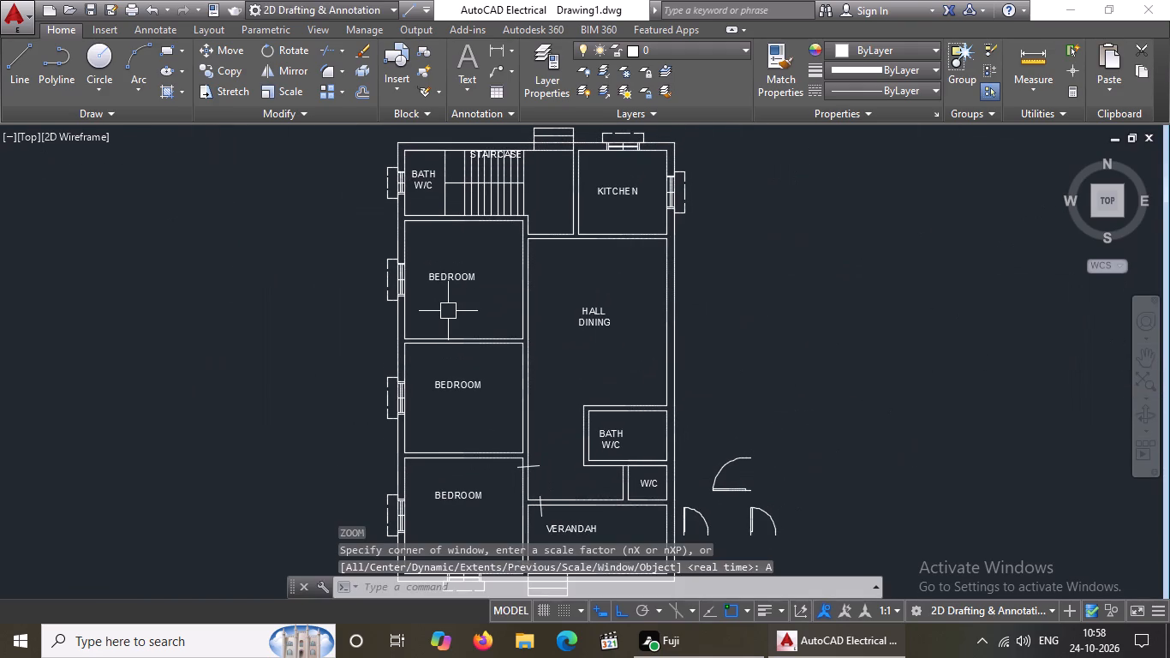
{"action": "scroll", "coordinate": [612, 319], "scroll_direction": "down", "scroll_amount": 3}
{"action": "middle_click_drag", "start_coordinate": [612, 319], "coordinate": [560, 216]}
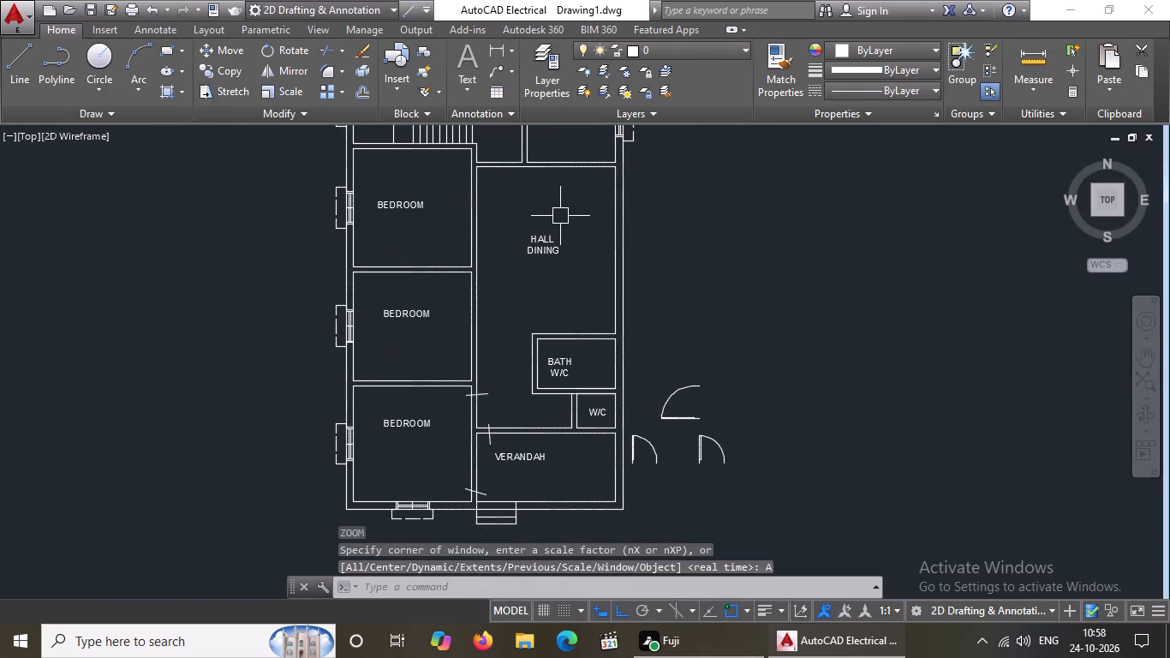
{"action": "scroll", "coordinate": [575, 206], "scroll_direction": "up", "scroll_amount": 3}
{"action": "scroll", "coordinate": [603, 225], "scroll_direction": "down", "scroll_amount": 3}
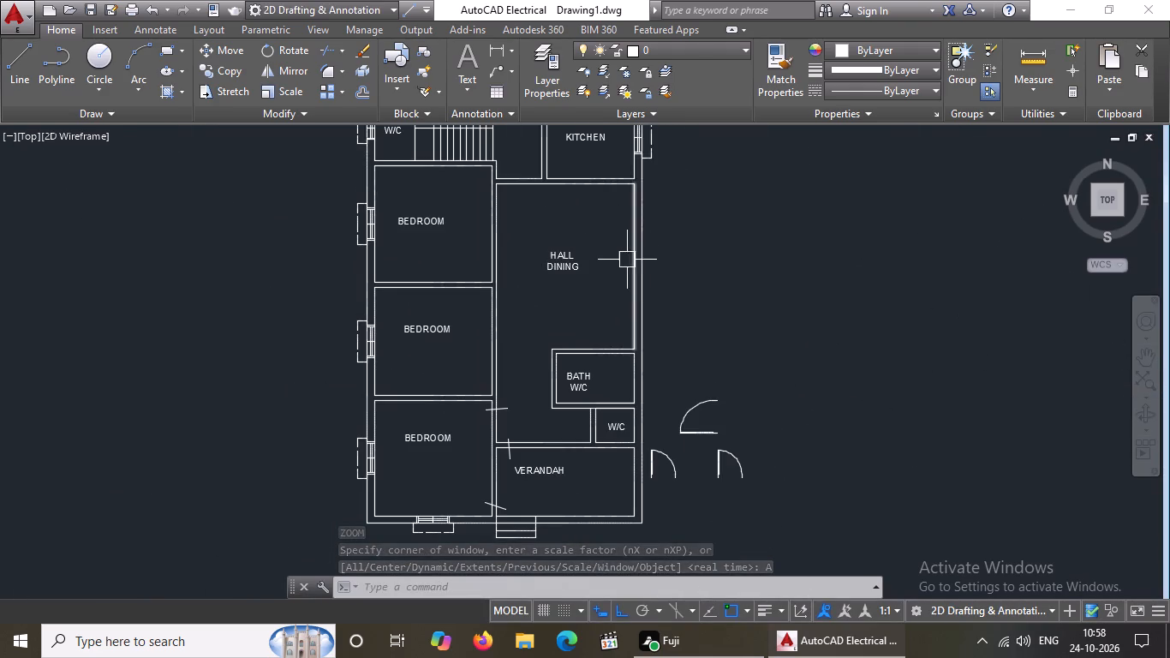
{"action": "scroll", "coordinate": [623, 256], "scroll_direction": "up", "scroll_amount": 3}
{"action": "left_click", "coordinate": [15, 52]}
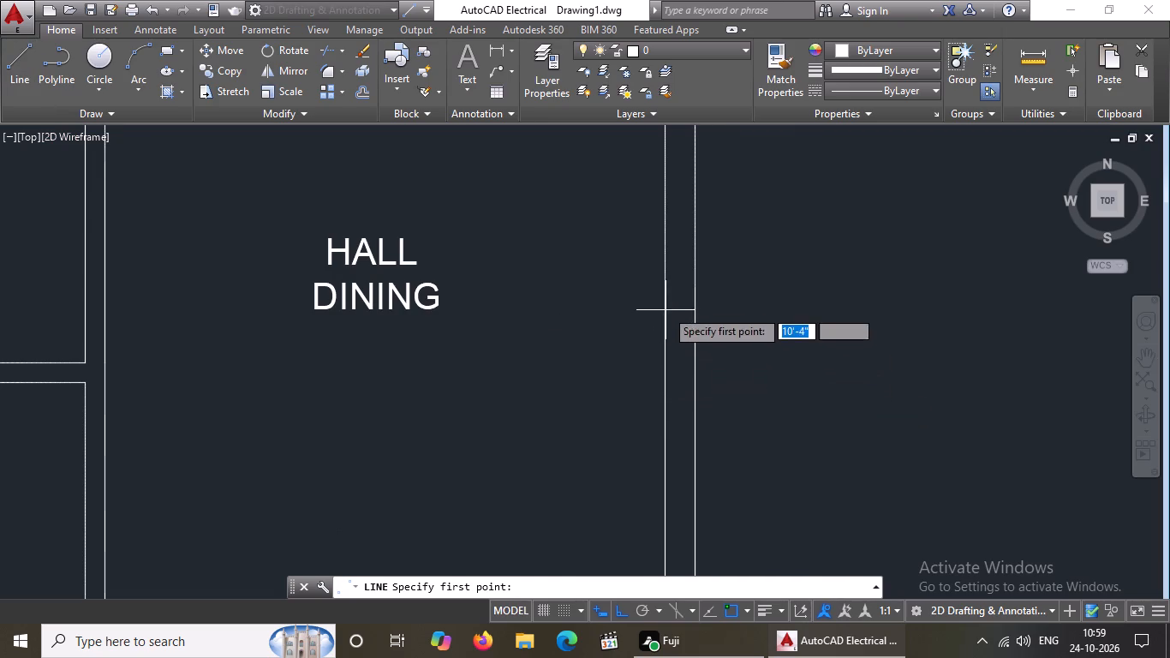
{"action": "left_click_drag", "start_coordinate": [666, 304], "coordinate": [683, 300]}
{"action": "scroll", "coordinate": [713, 295], "scroll_direction": "down", "scroll_amount": 6}
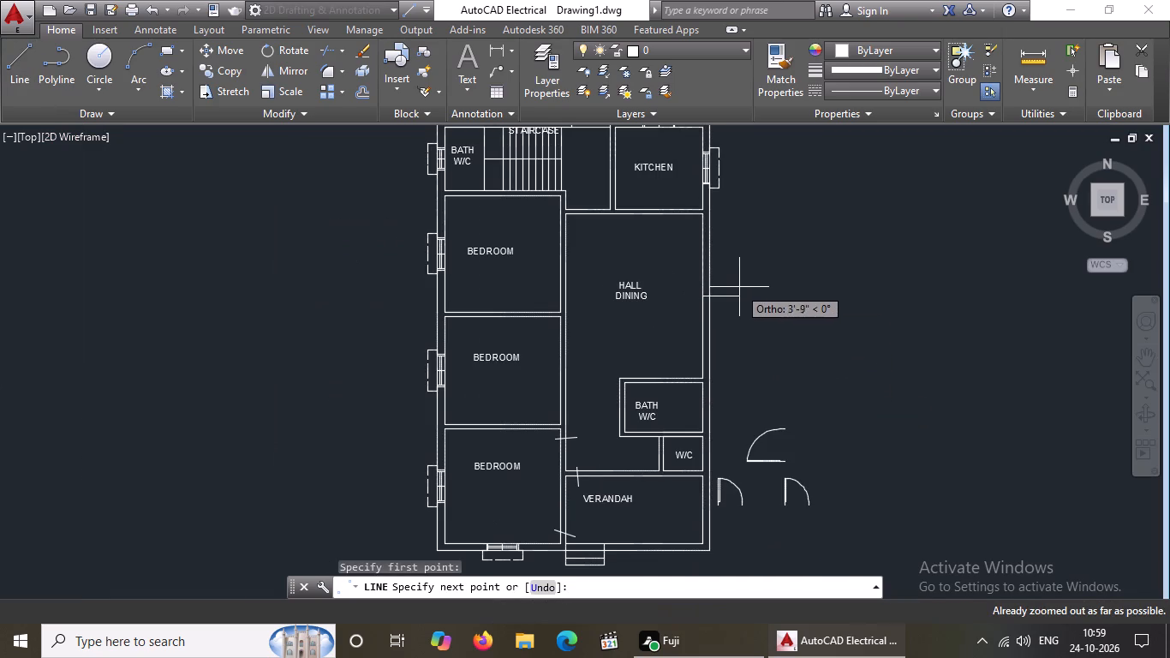
{"action": "type", "text": "9\""}
{"action": "key", "text": "Return"}
{"action": "key", "text": "Return"}
{"action": "scroll", "coordinate": [717, 269], "scroll_direction": "up", "scroll_amount": 1}
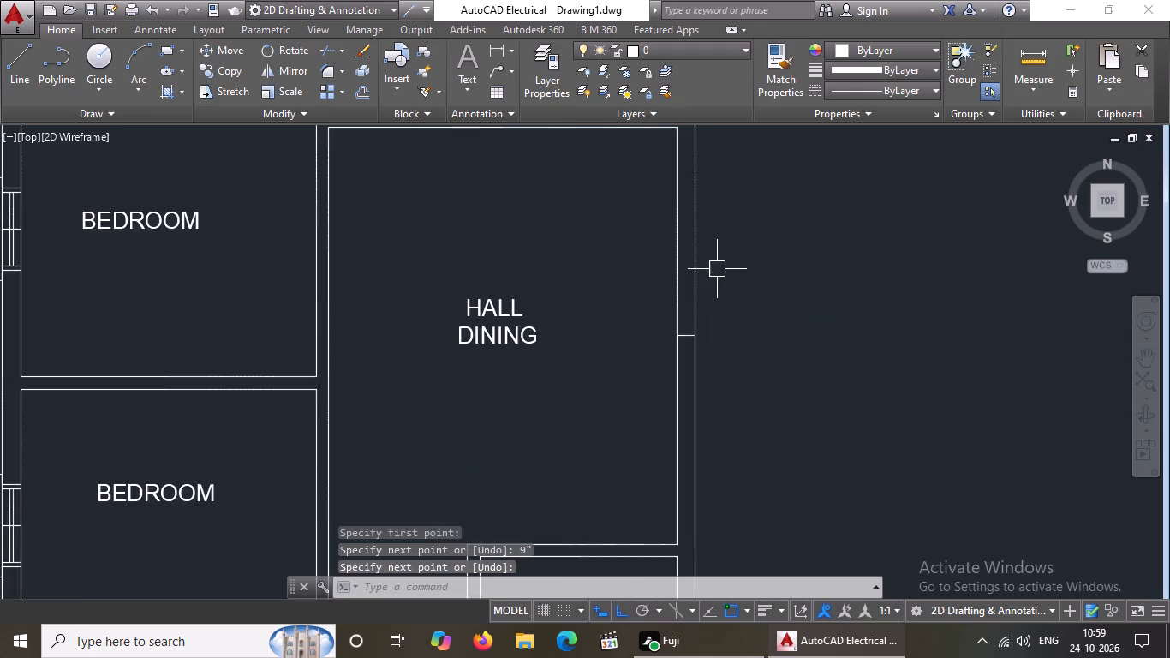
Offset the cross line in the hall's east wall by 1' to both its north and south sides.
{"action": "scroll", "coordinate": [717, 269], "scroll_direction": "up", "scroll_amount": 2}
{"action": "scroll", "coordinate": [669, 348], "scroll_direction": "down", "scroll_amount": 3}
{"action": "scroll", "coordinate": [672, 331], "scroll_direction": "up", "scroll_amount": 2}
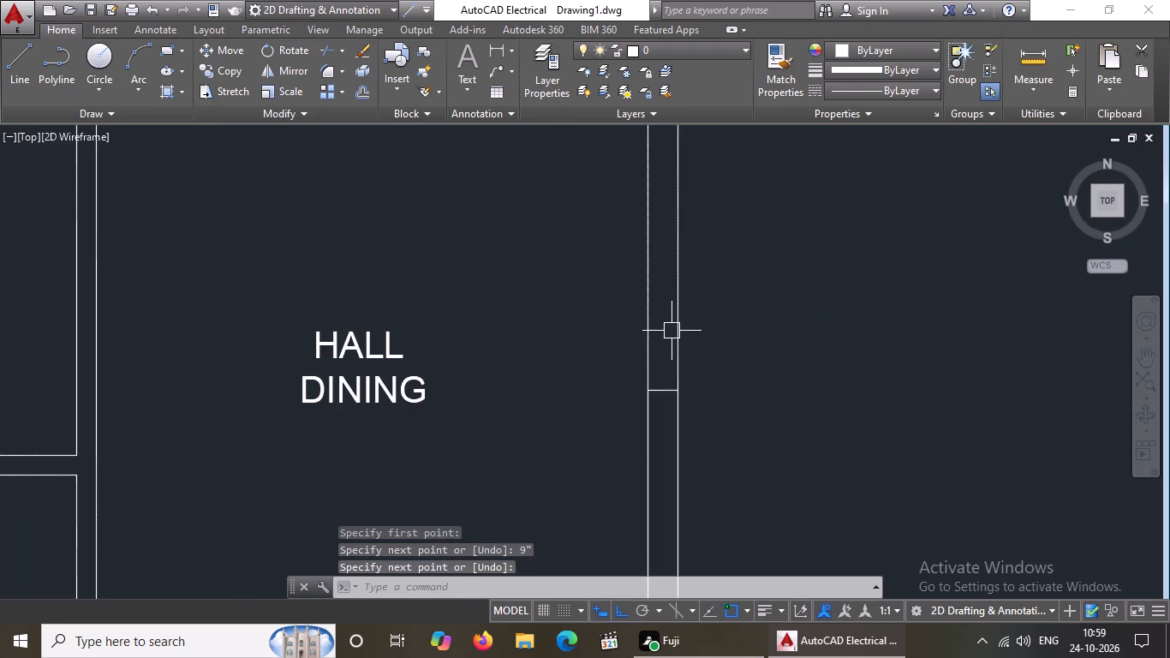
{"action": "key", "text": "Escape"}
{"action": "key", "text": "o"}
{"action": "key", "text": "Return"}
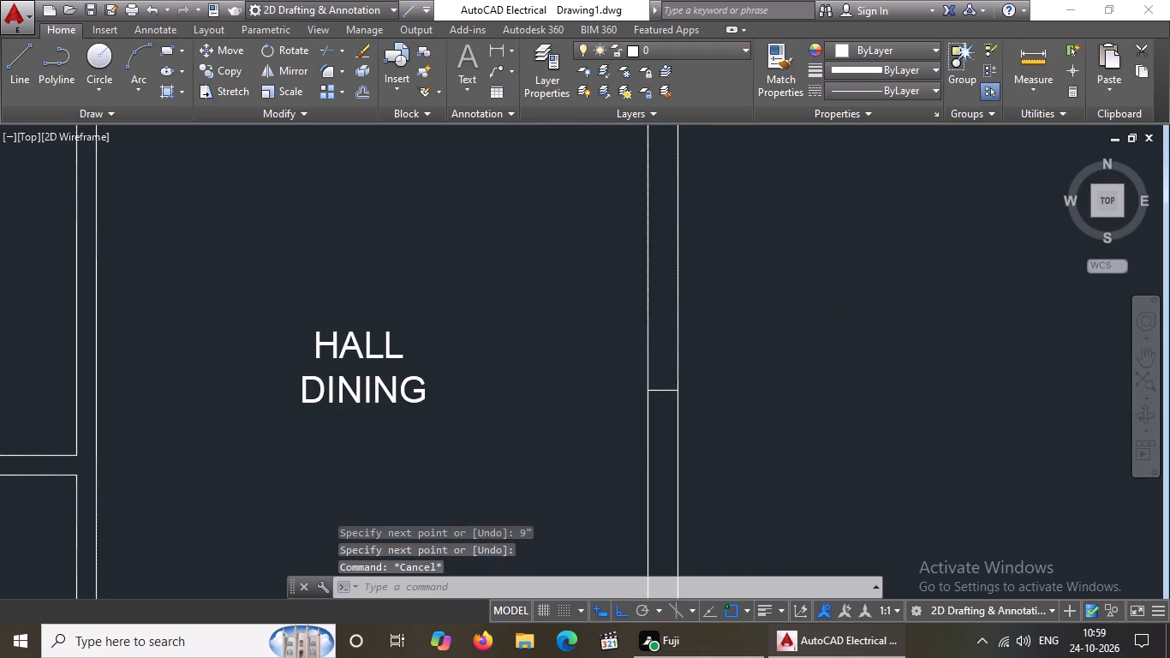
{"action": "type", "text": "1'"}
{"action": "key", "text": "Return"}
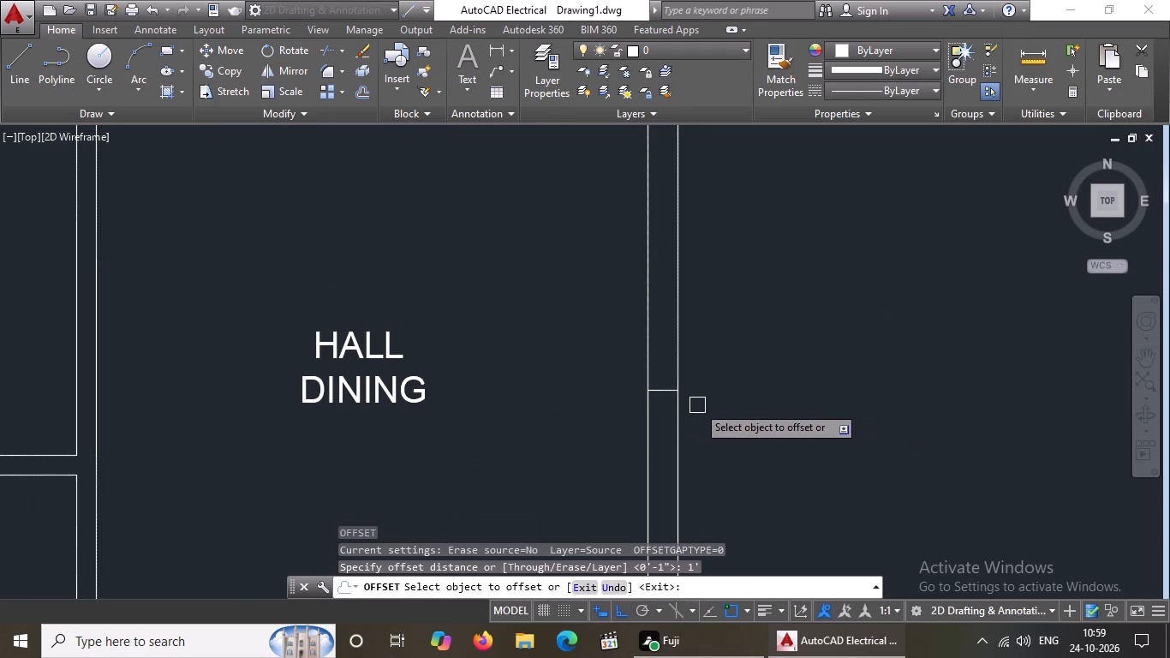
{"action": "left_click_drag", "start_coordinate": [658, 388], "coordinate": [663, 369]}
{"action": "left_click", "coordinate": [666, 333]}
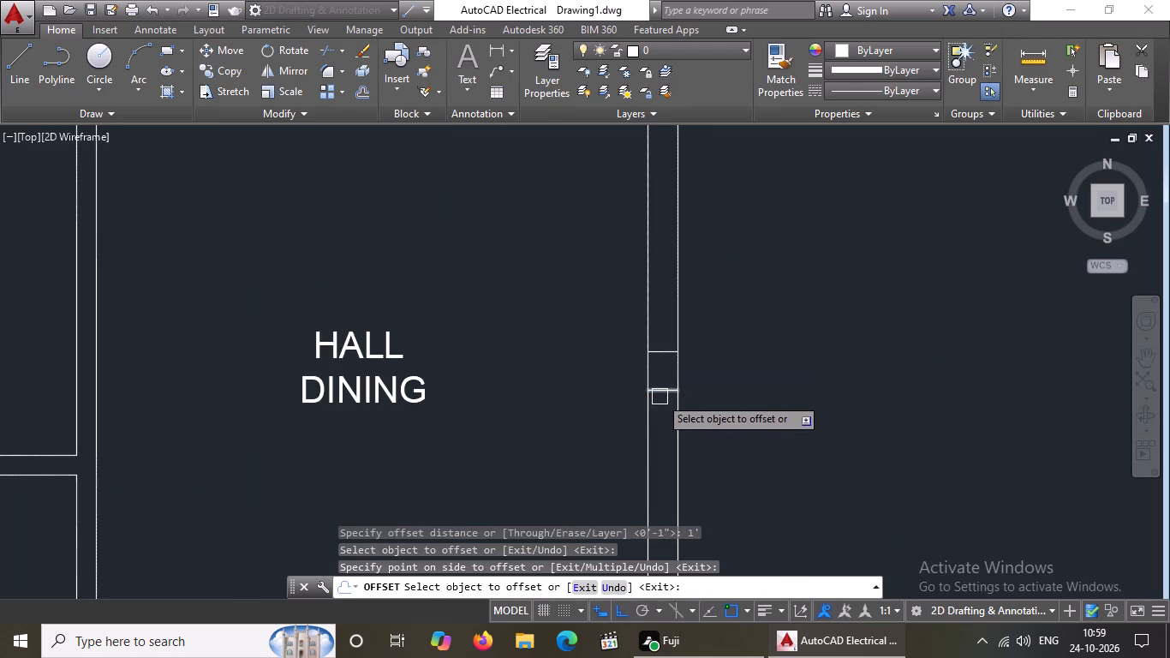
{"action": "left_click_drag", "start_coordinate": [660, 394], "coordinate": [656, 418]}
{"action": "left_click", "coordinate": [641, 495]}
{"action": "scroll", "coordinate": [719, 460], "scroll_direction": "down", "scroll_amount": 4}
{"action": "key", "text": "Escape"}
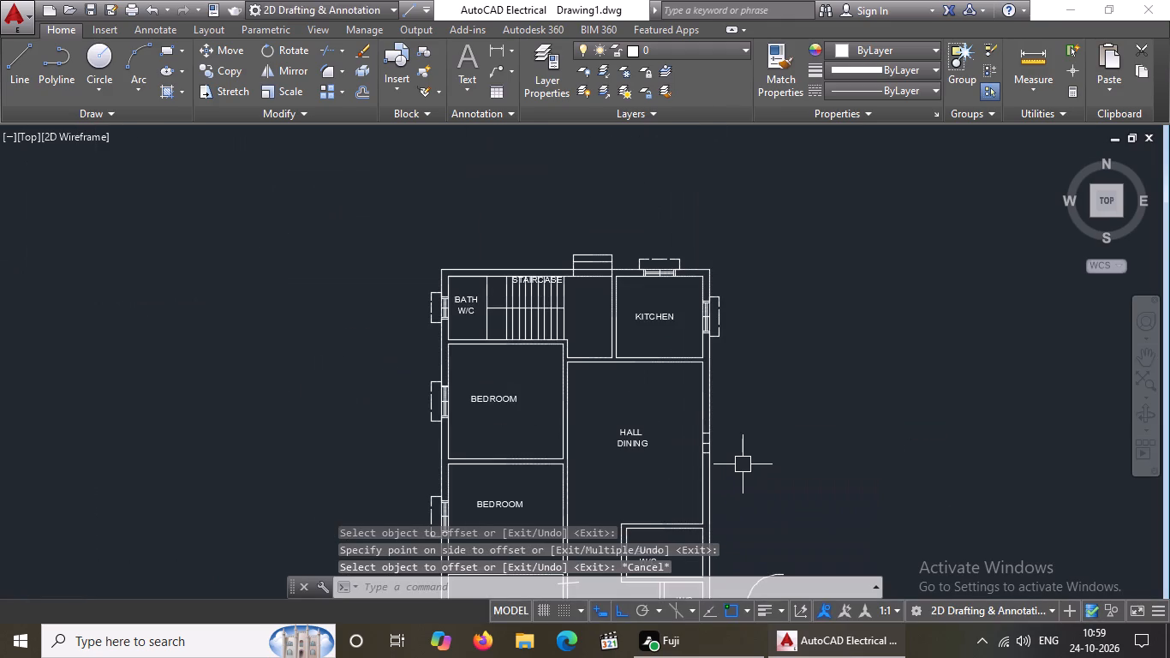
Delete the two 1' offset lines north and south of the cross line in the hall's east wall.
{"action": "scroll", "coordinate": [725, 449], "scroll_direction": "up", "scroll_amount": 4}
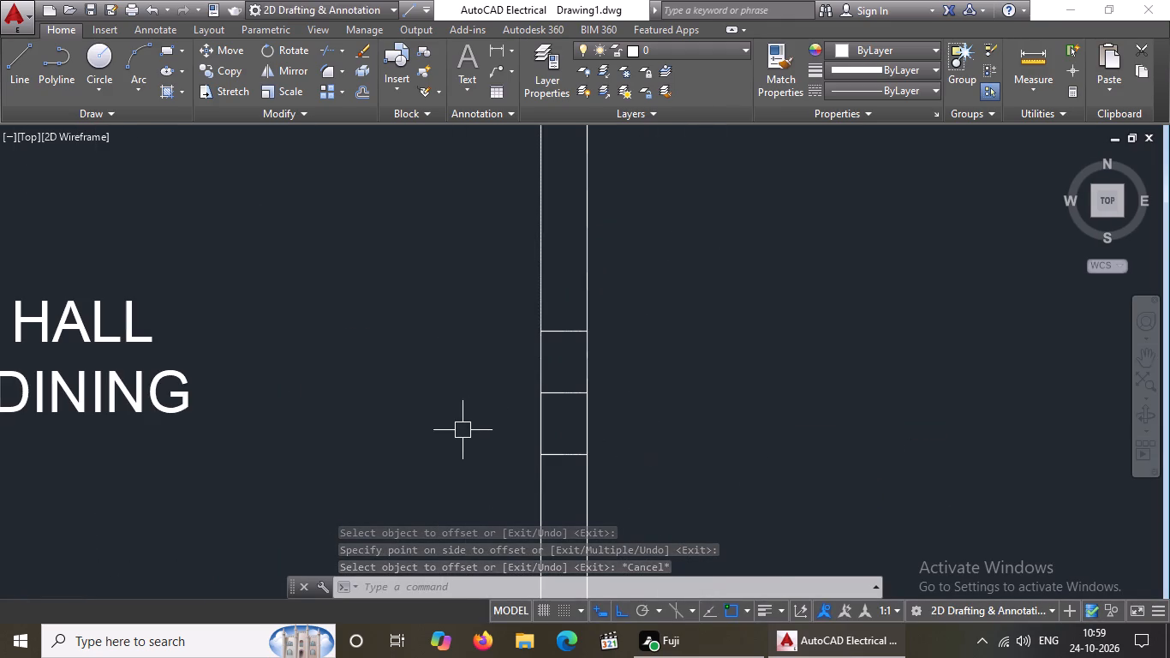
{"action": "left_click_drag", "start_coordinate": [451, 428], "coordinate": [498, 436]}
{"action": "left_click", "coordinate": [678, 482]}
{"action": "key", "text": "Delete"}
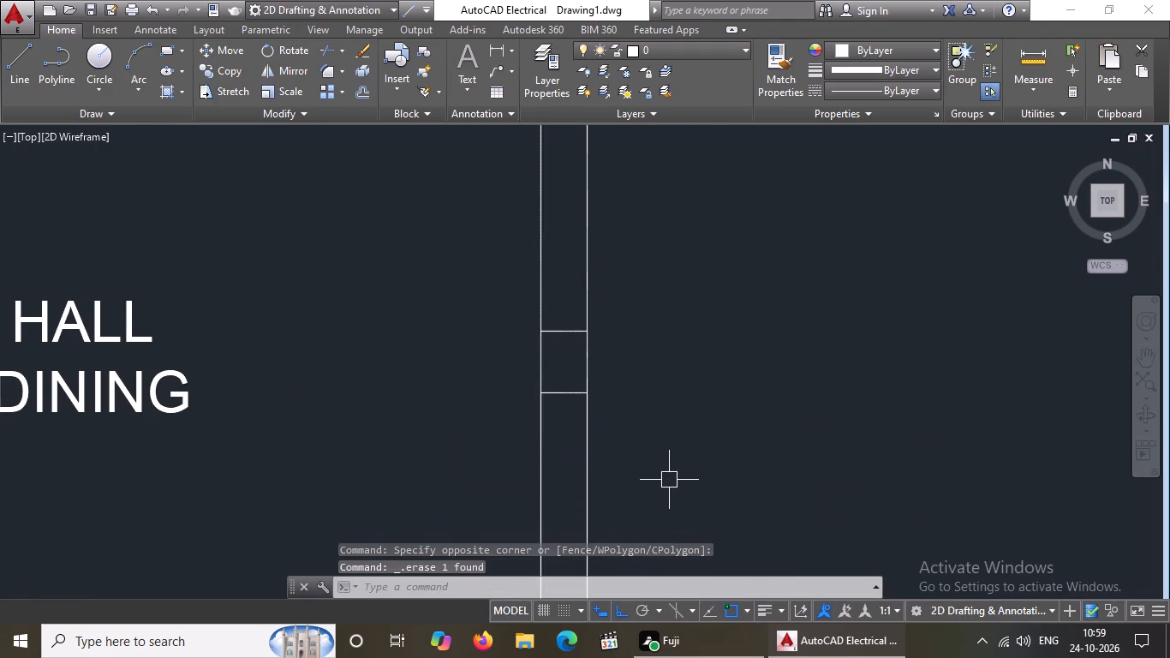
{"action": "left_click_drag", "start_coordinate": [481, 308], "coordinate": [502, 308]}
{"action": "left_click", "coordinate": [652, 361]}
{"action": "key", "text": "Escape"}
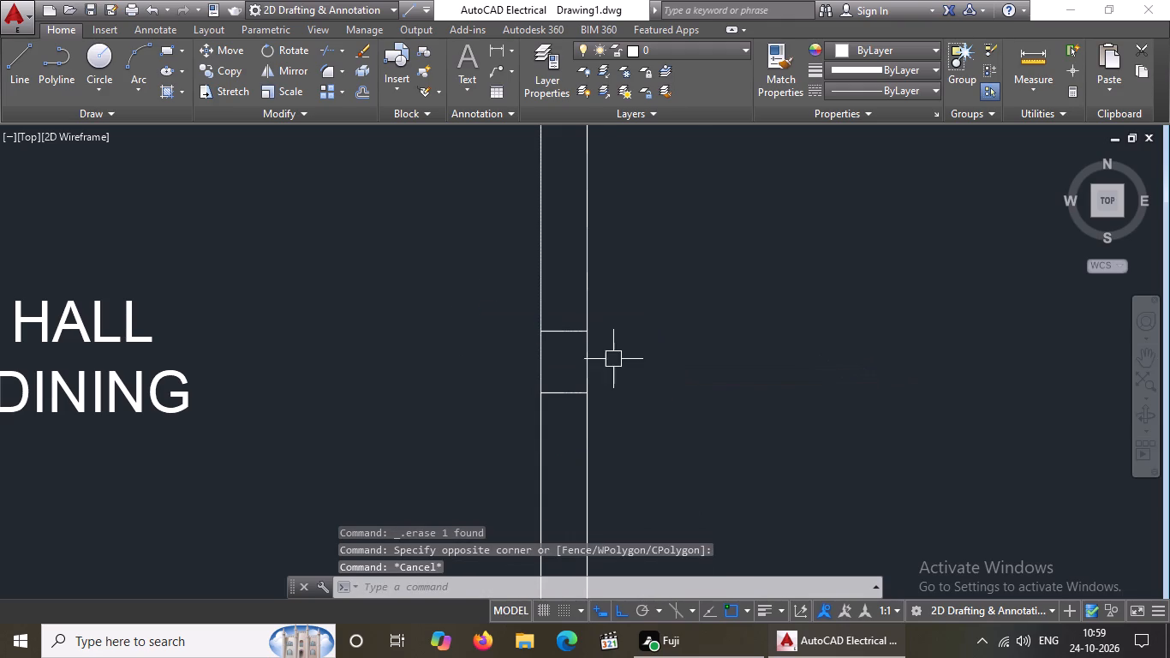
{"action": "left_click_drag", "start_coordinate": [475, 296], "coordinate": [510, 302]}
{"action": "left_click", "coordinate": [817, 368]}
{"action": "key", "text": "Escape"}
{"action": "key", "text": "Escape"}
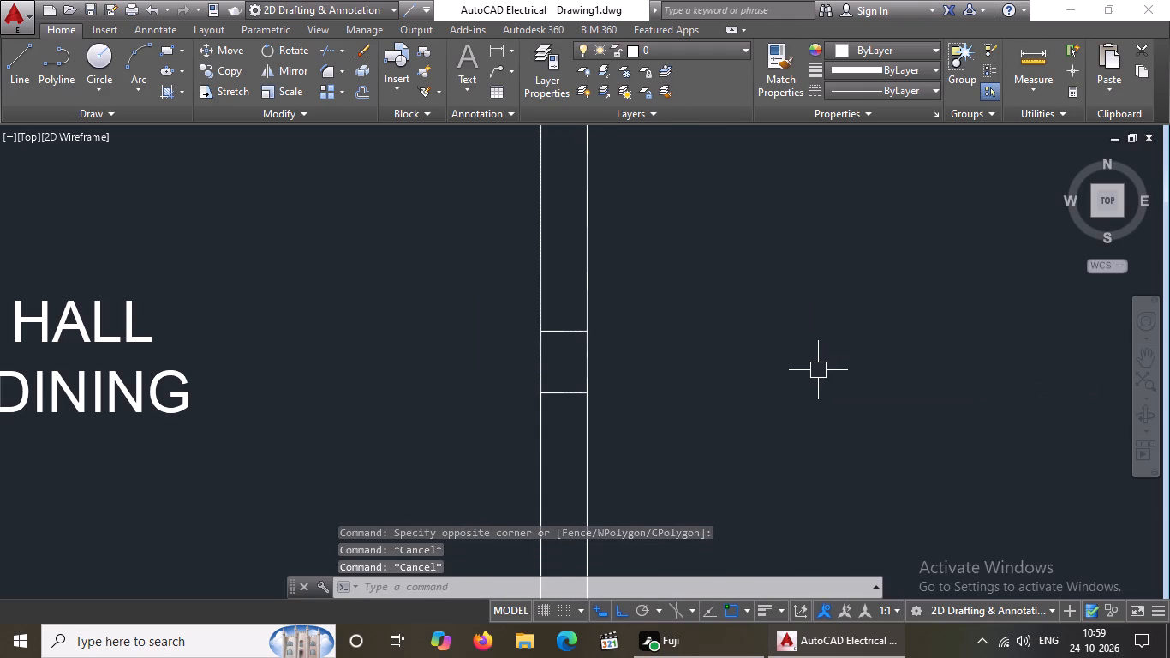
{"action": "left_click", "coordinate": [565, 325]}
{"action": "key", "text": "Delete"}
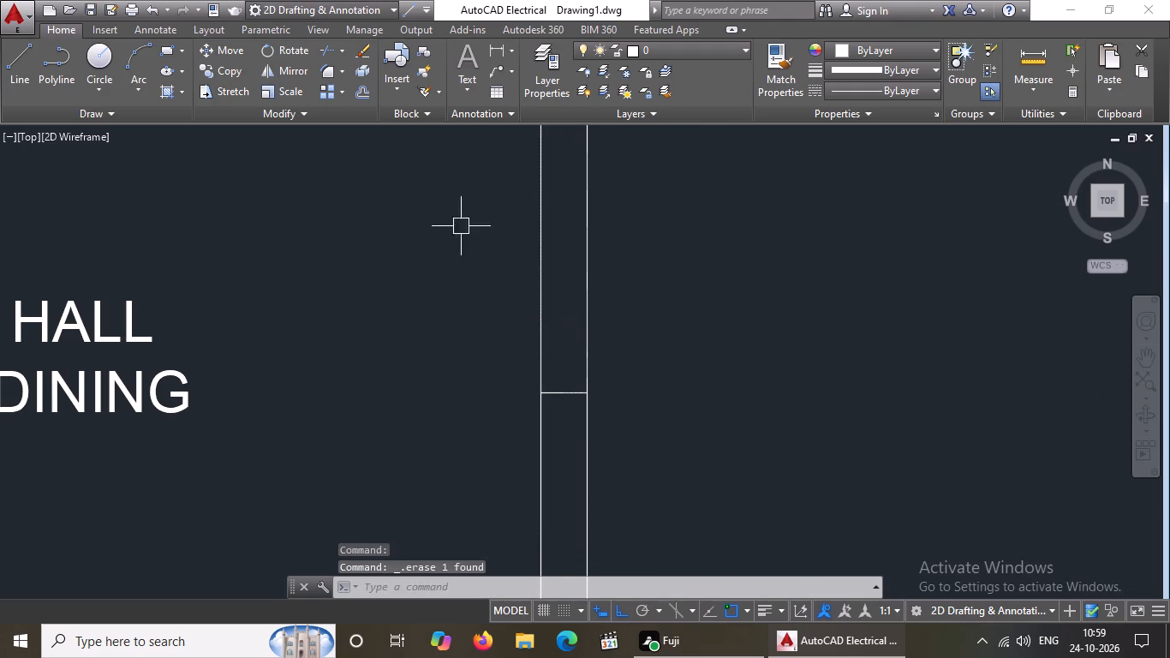
Offset the cross line in the hall's east wall by 1.5' to both its north and south sides.
{"action": "key", "text": "Escape"}
{"action": "key", "text": "o"}
{"action": "key", "text": "Return"}
{"action": "key", "text": "1"}
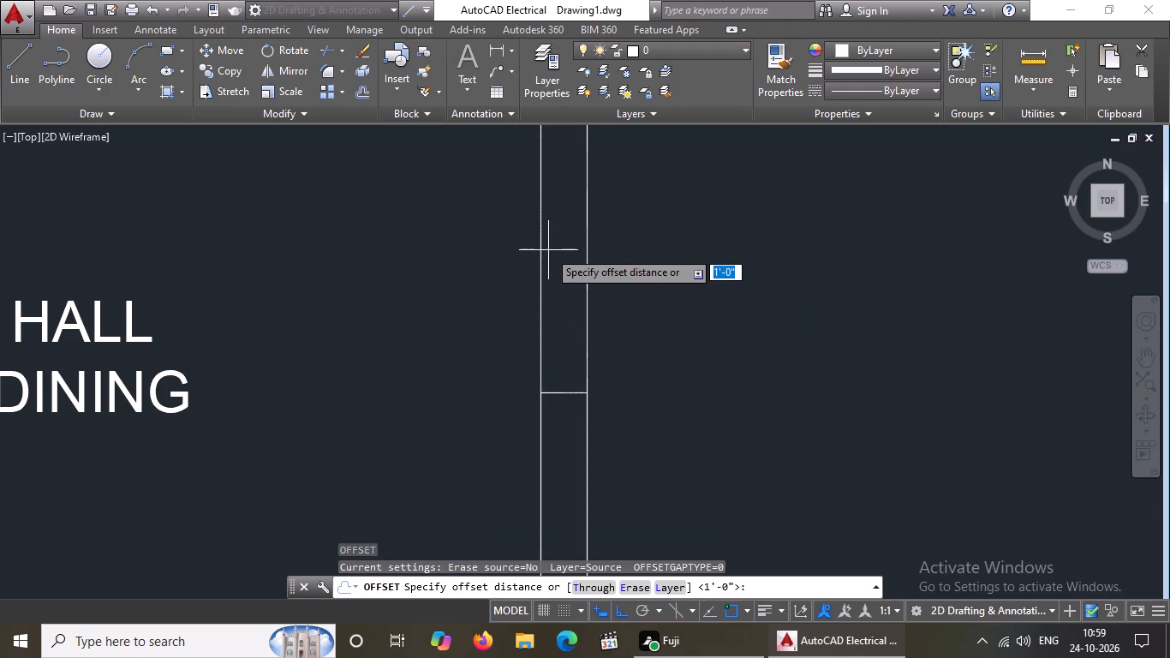
{"action": "type", "text": ".5'"}
{"action": "key", "text": "Return"}
{"action": "left_click_drag", "start_coordinate": [570, 390], "coordinate": [563, 345]}
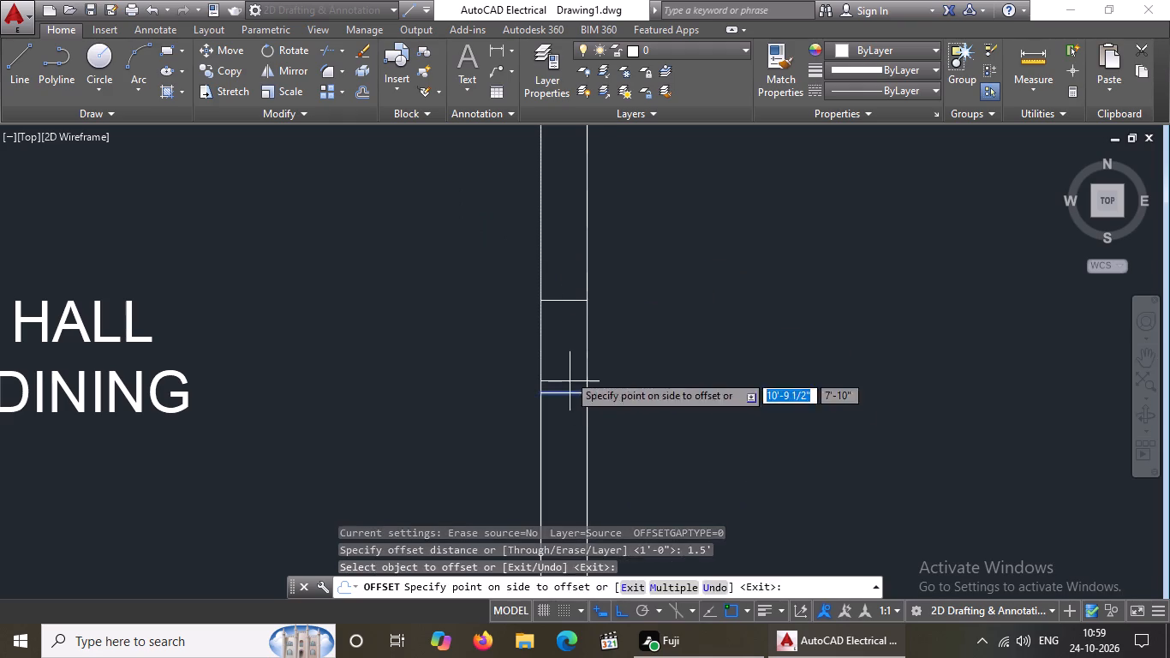
{"action": "left_click", "coordinate": [555, 306]}
{"action": "left_click", "coordinate": [571, 398]}
{"action": "left_click", "coordinate": [565, 431]}
{"action": "scroll", "coordinate": [631, 404], "scroll_direction": "down", "scroll_amount": 3}
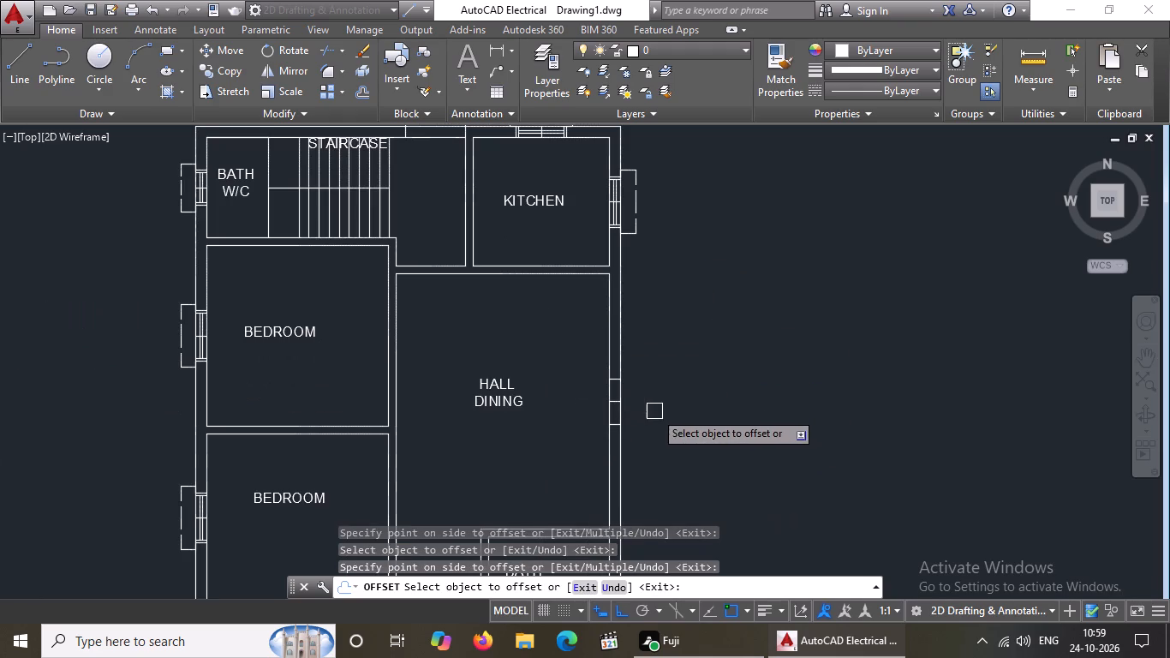
{"action": "key", "text": "Escape"}
Offset the northernmost cross line in the hall's east wall by 1.5' northward, two times in succession.
{"action": "scroll", "coordinate": [625, 386], "scroll_direction": "up", "scroll_amount": 2}
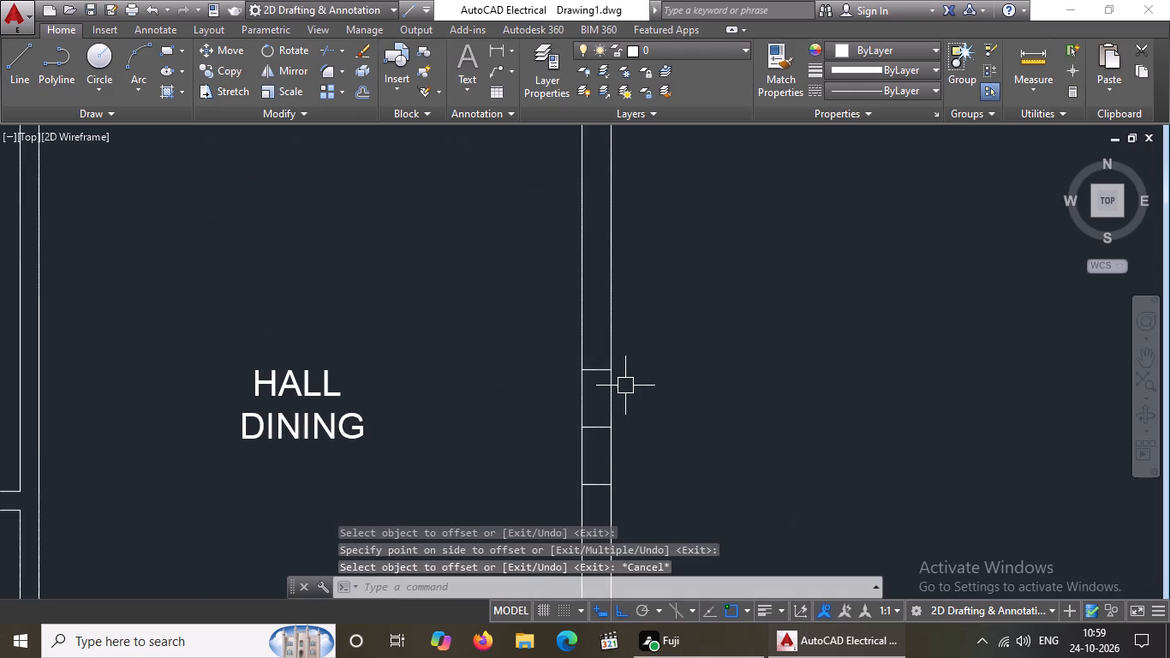
{"action": "scroll", "coordinate": [627, 382], "scroll_direction": "up", "scroll_amount": 1}
{"action": "key", "text": "o"}
{"action": "key", "text": "Return"}
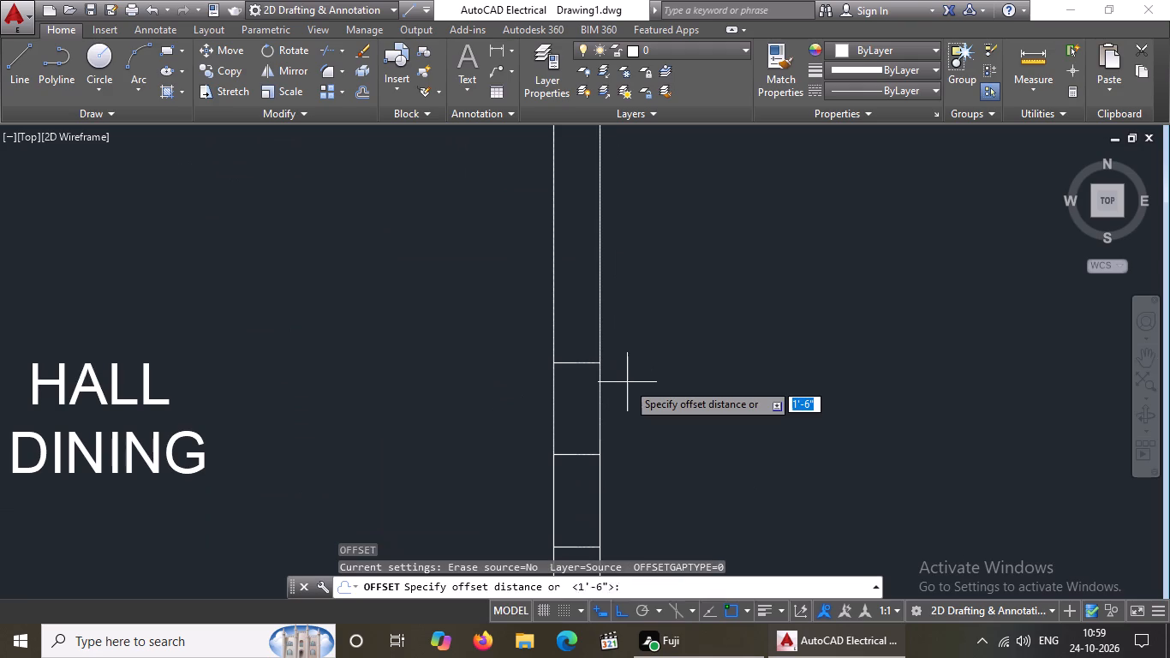
{"action": "type", "text": "1.5"}
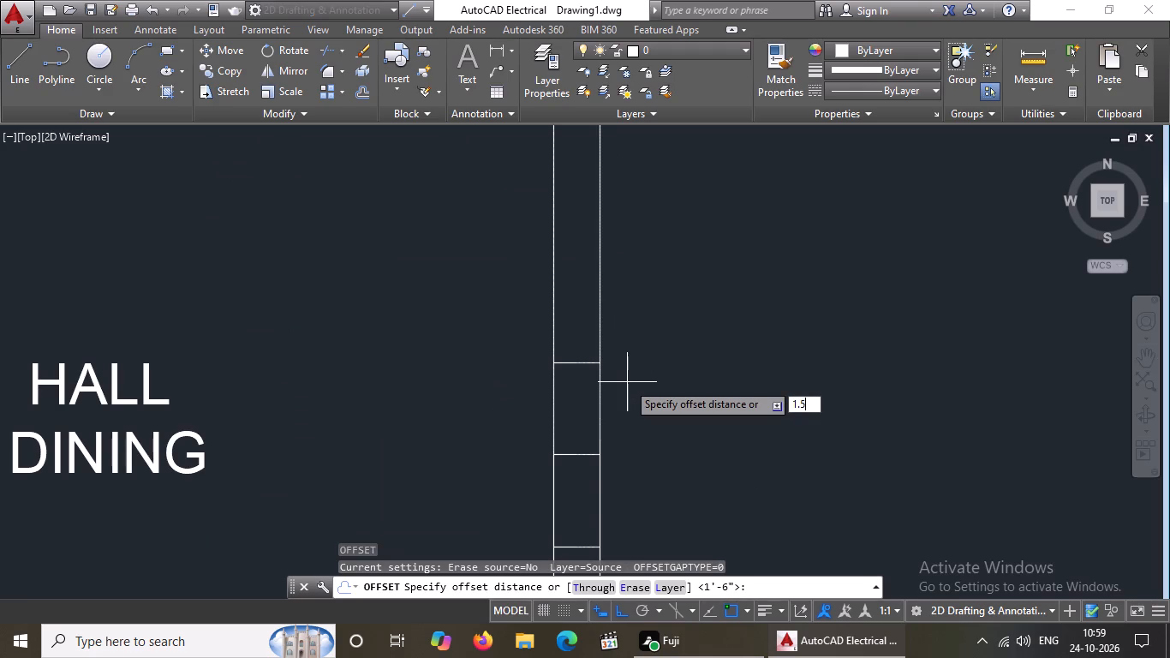
{"action": "key", "text": "apostrophe"}
{"action": "key", "text": "Return"}
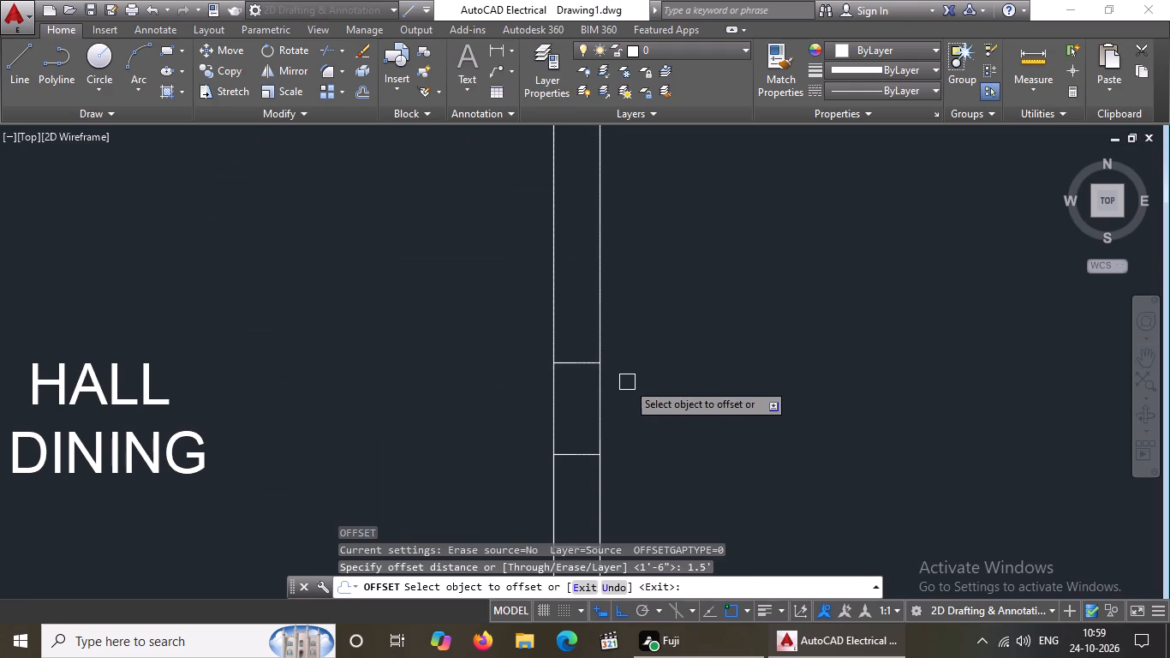
{"action": "scroll", "coordinate": [588, 349], "scroll_direction": "down", "scroll_amount": 5}
{"action": "scroll", "coordinate": [584, 357], "scroll_direction": "up", "scroll_amount": 3}
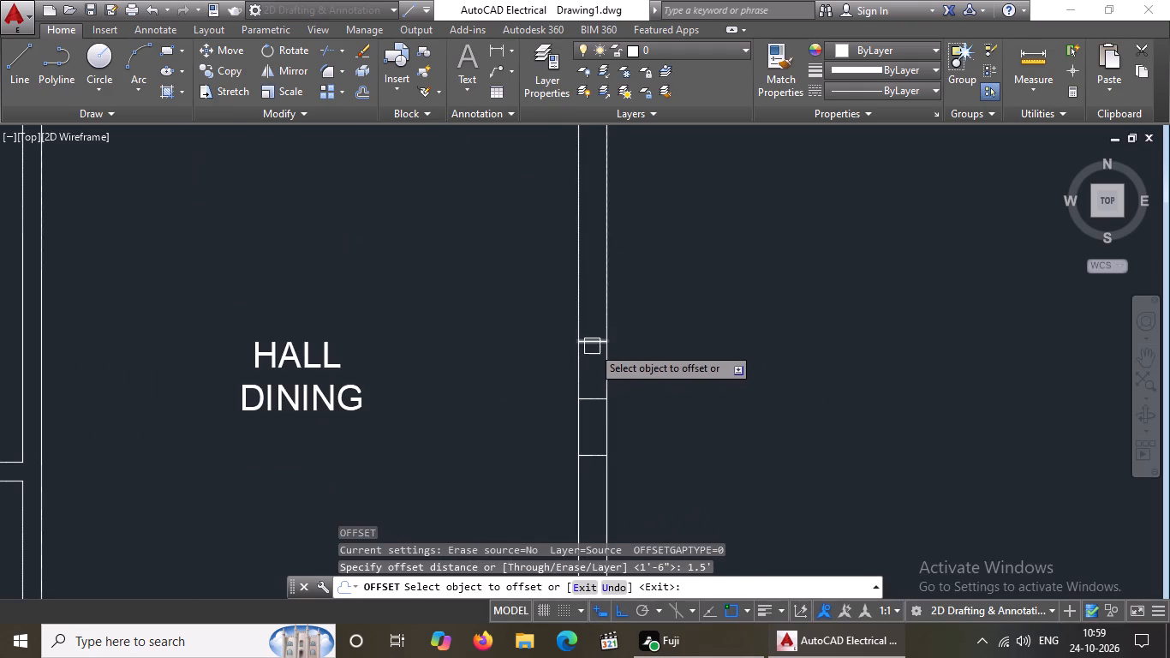
{"action": "left_click_drag", "start_coordinate": [591, 340], "coordinate": [591, 322]}
{"action": "left_click", "coordinate": [591, 286]}
{"action": "left_click_drag", "start_coordinate": [591, 286], "coordinate": [592, 263]}
{"action": "left_click", "coordinate": [592, 240]}
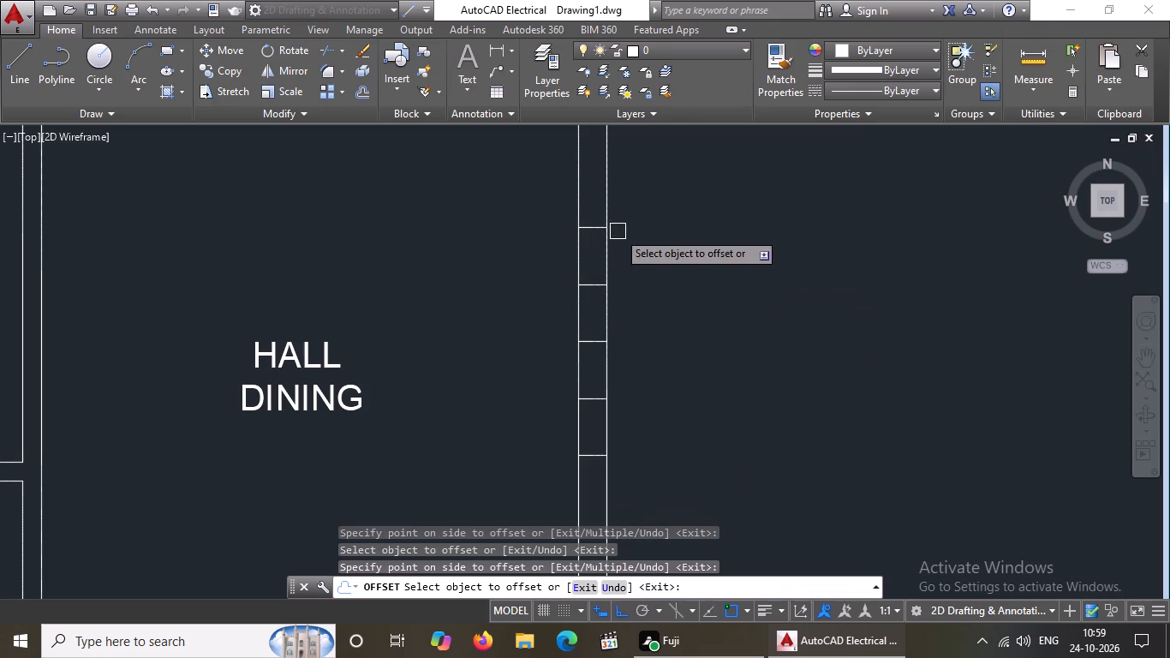
Offset the southernmost cross line in the hall's east wall by 1.5' southward, two times in succession.
{"action": "scroll", "coordinate": [648, 363], "scroll_direction": "down", "scroll_amount": 5}
{"action": "scroll", "coordinate": [635, 412], "scroll_direction": "up", "scroll_amount": 4}
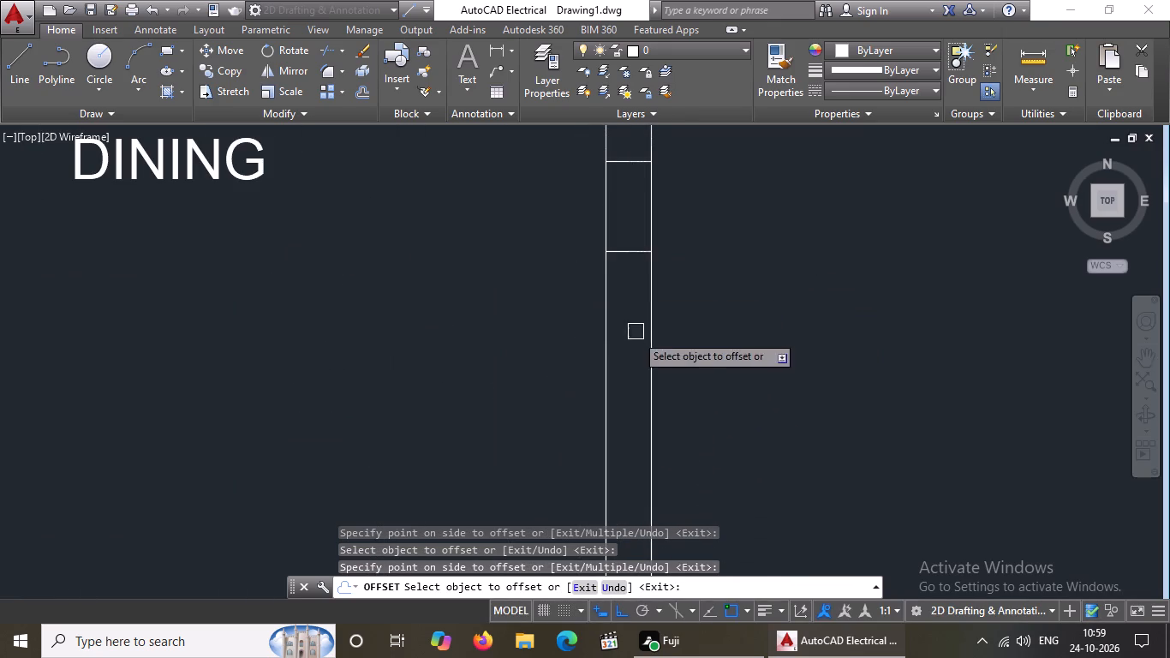
{"action": "left_click", "coordinate": [625, 255]}
{"action": "left_click", "coordinate": [629, 296]}
{"action": "left_click", "coordinate": [630, 342]}
{"action": "left_click", "coordinate": [630, 409]}
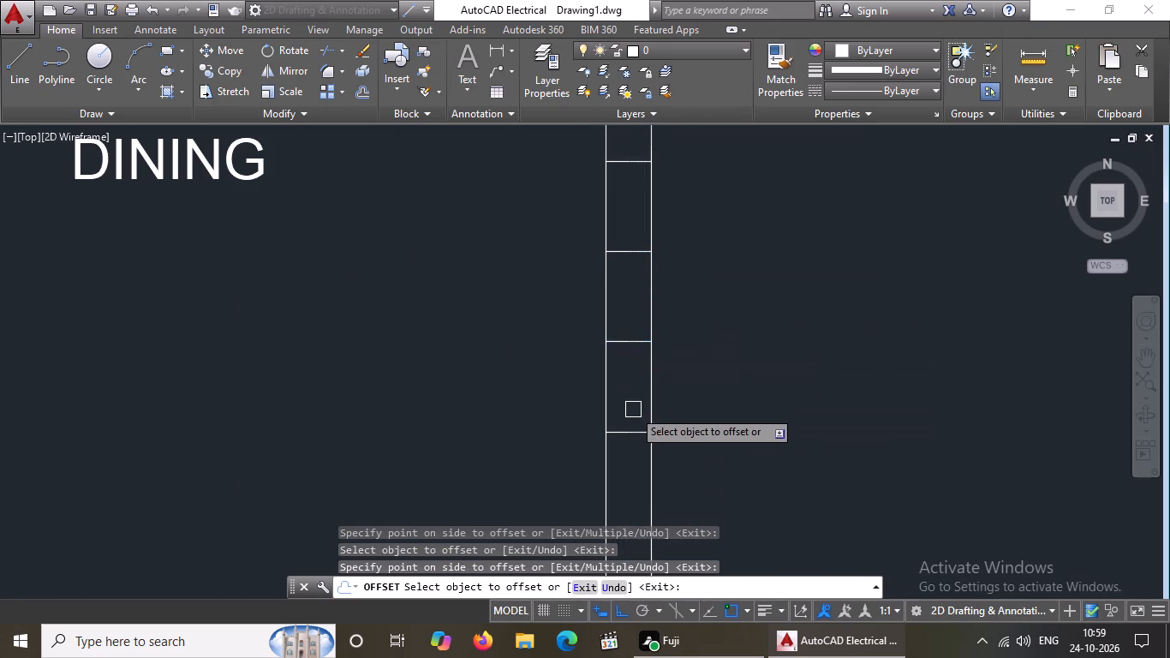
{"action": "scroll", "coordinate": [647, 397], "scroll_direction": "down", "scroll_amount": 5}
{"action": "key", "text": "Escape"}
Delete the central cross line in the hall's east wall, level with the room label.
{"action": "scroll", "coordinate": [668, 355], "scroll_direction": "up", "scroll_amount": 2}
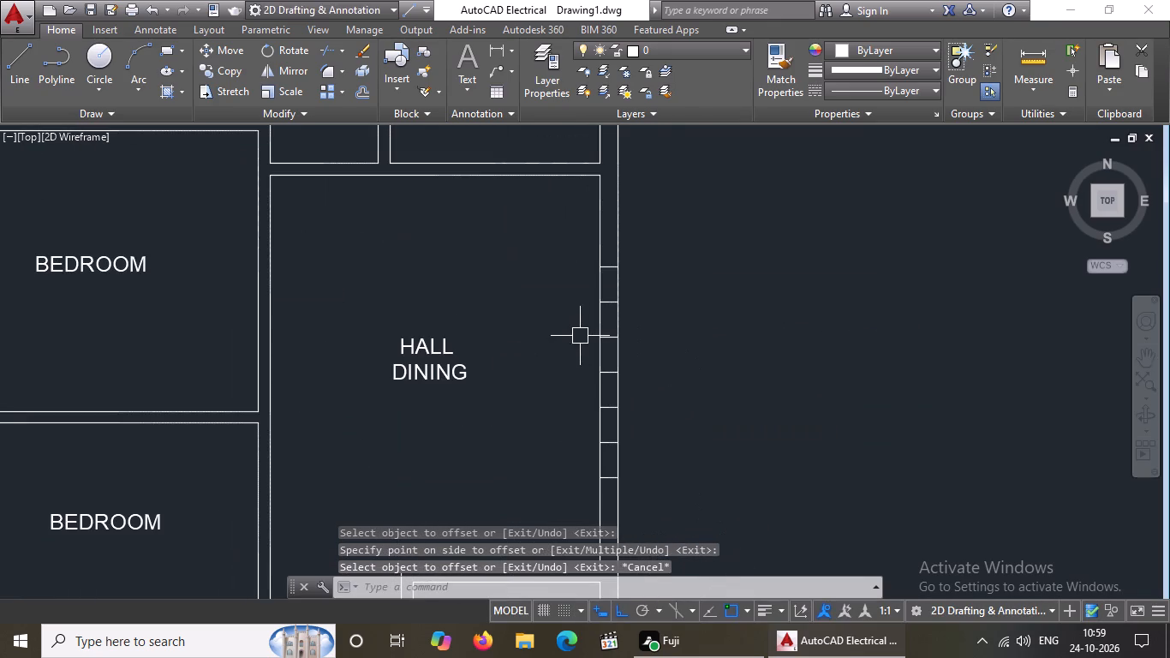
{"action": "left_click", "coordinate": [590, 361]}
{"action": "left_click", "coordinate": [650, 381]}
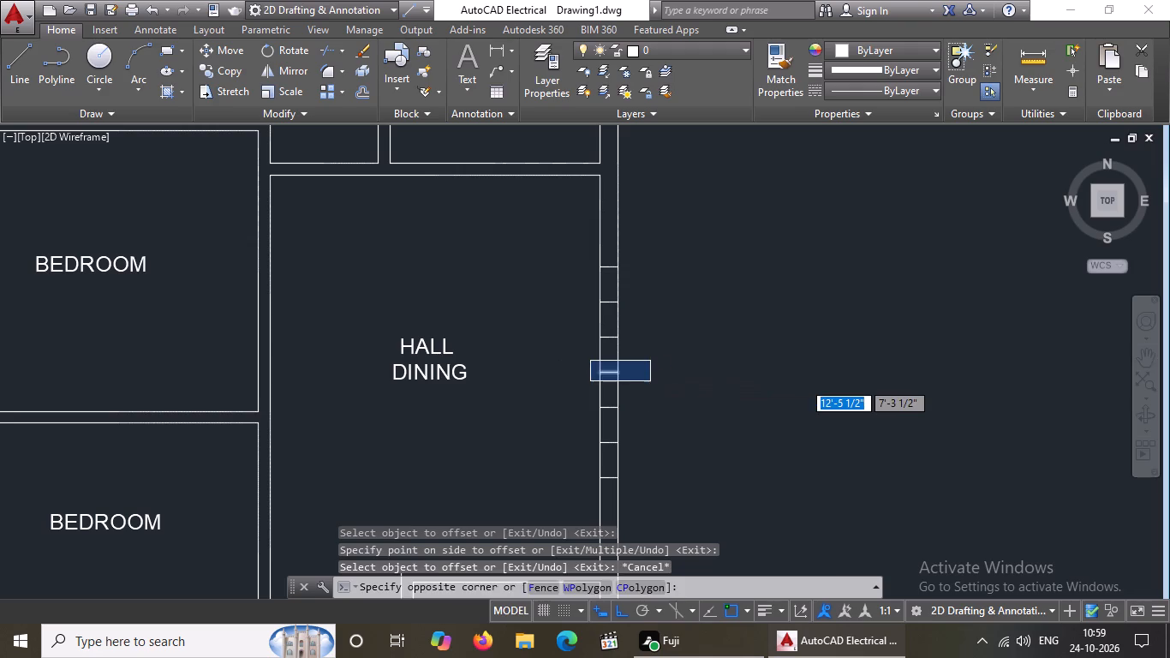
{"action": "key", "text": "Delete"}
{"action": "scroll", "coordinate": [602, 404], "scroll_direction": "down", "scroll_amount": 1}
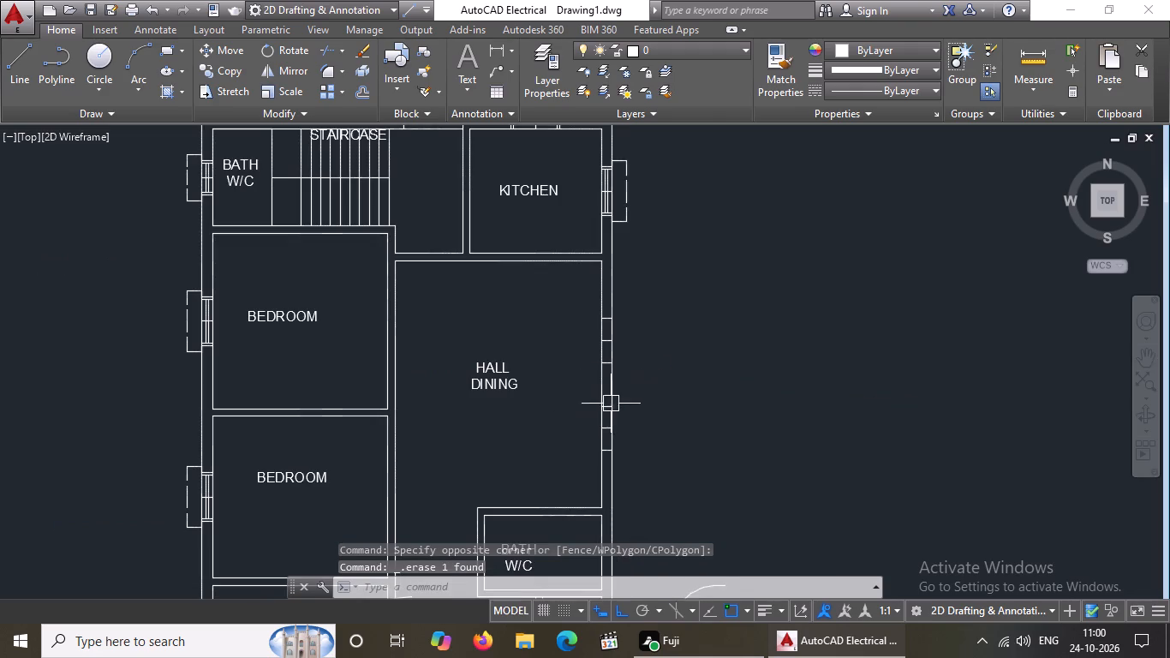
{"action": "scroll", "coordinate": [594, 362], "scroll_direction": "up", "scroll_amount": 2}
{"action": "key", "text": "Escape"}
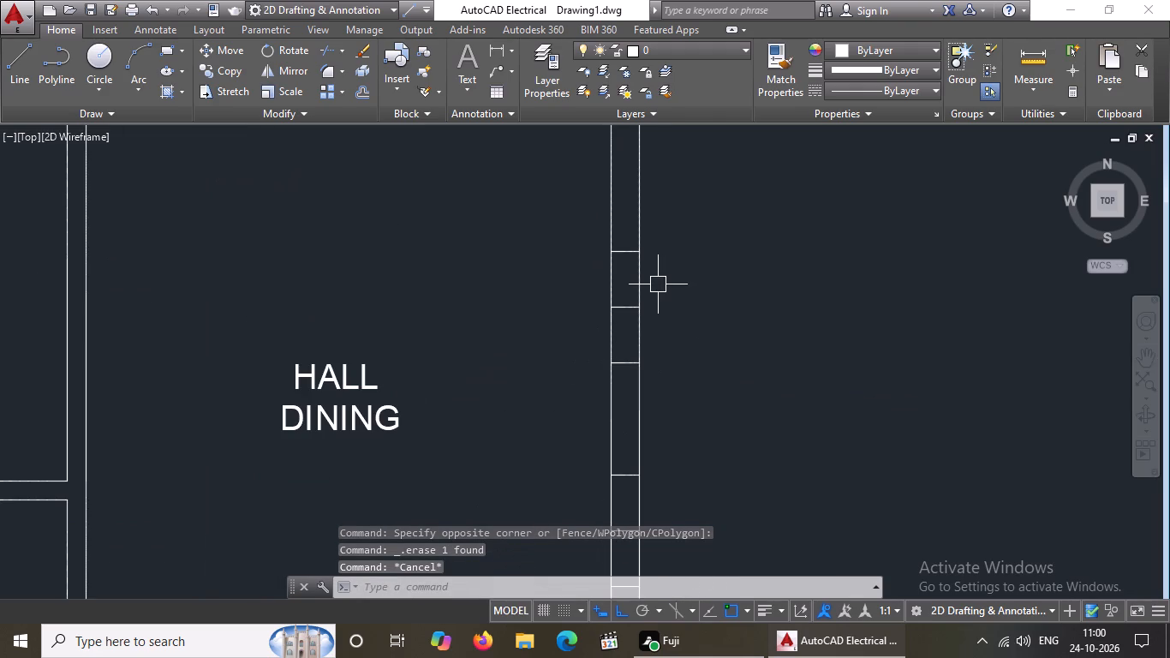
Draw a vertical line southward inside the hall's east wall from the midpoint of the northernmost cross line.
{"action": "key", "text": "l"}
{"action": "key", "text": "Return"}
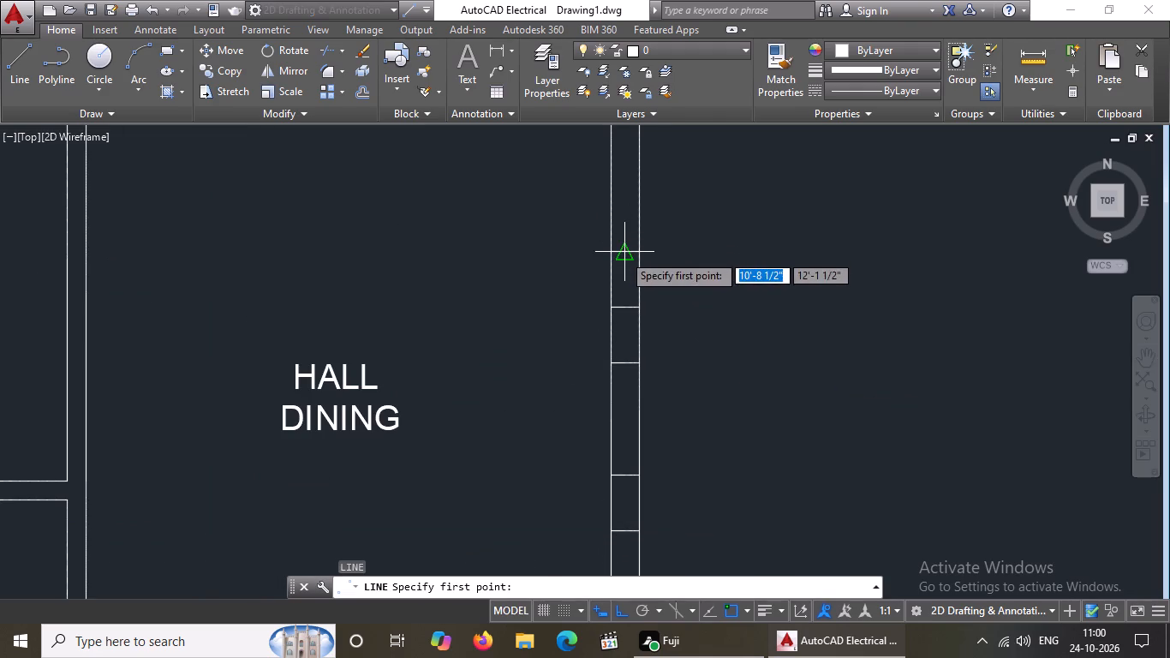
{"action": "left_click_drag", "start_coordinate": [624, 254], "coordinate": [622, 278]}
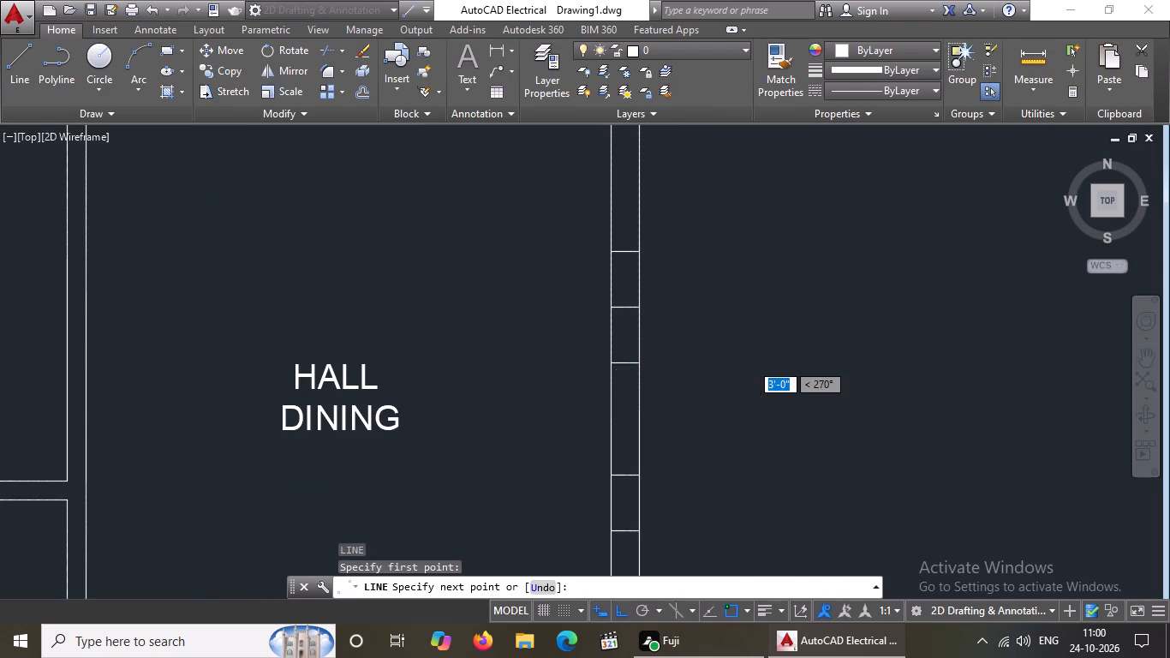
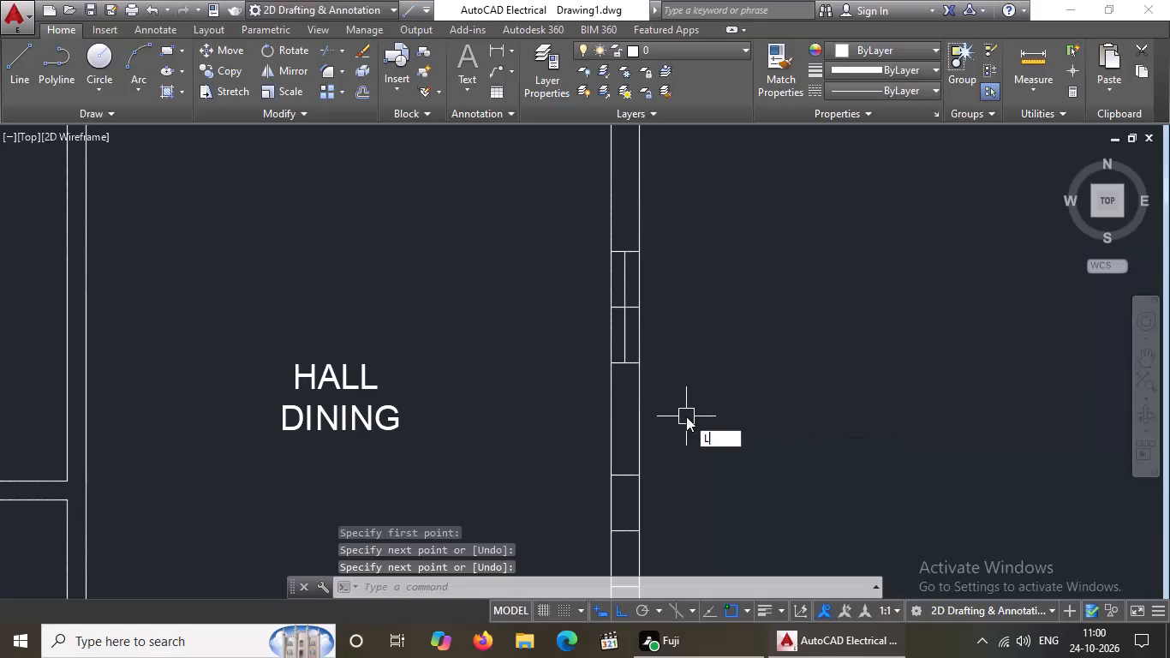
Draw a 3'-0" vertical centre line through the lower window in the Hall Dining room's east wall.
{"action": "key", "text": "Return"}
{"action": "scroll", "coordinate": [686, 416], "scroll_direction": "down", "scroll_amount": 4}
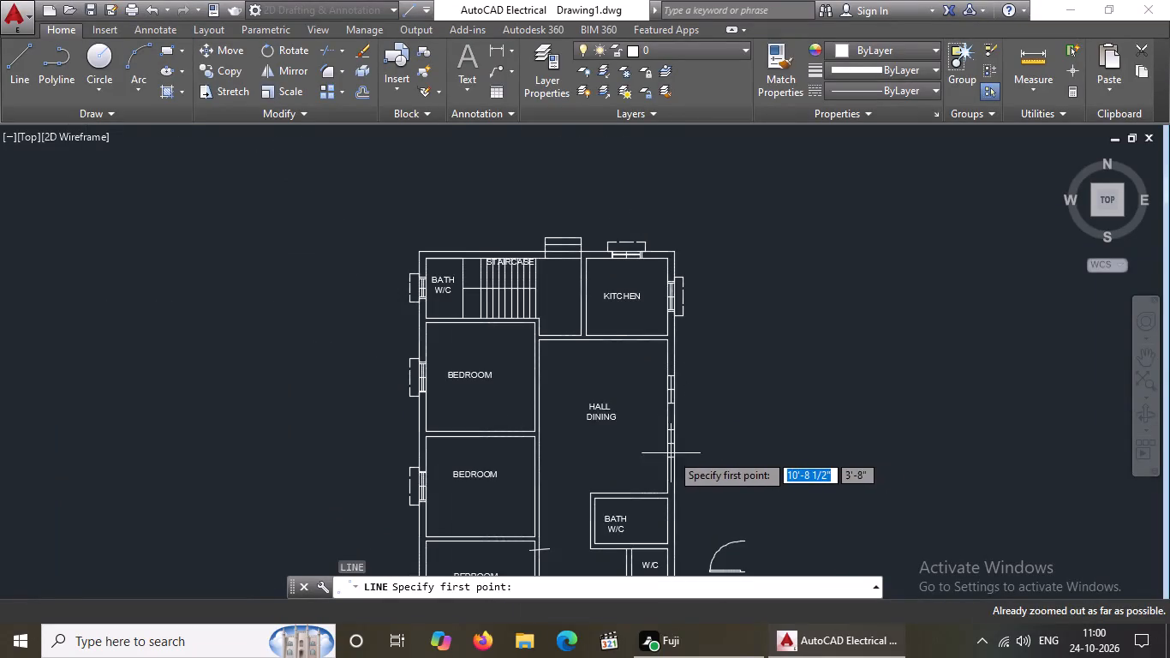
{"action": "scroll", "coordinate": [671, 453], "scroll_direction": "up", "scroll_amount": 4}
{"action": "left_click_drag", "start_coordinate": [658, 308], "coordinate": [659, 317]}
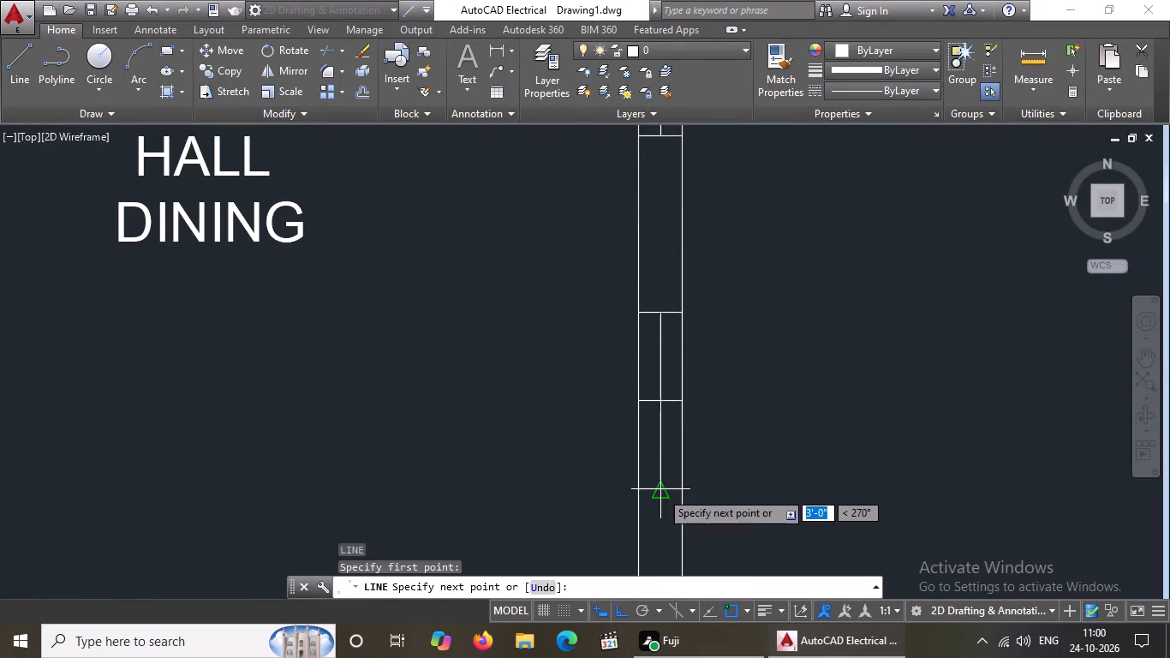
{"action": "left_click", "coordinate": [660, 491]}
{"action": "key", "text": "Return"}
Offset the lower hall window's centre line 1" to both sides.
{"action": "key", "text": "o"}
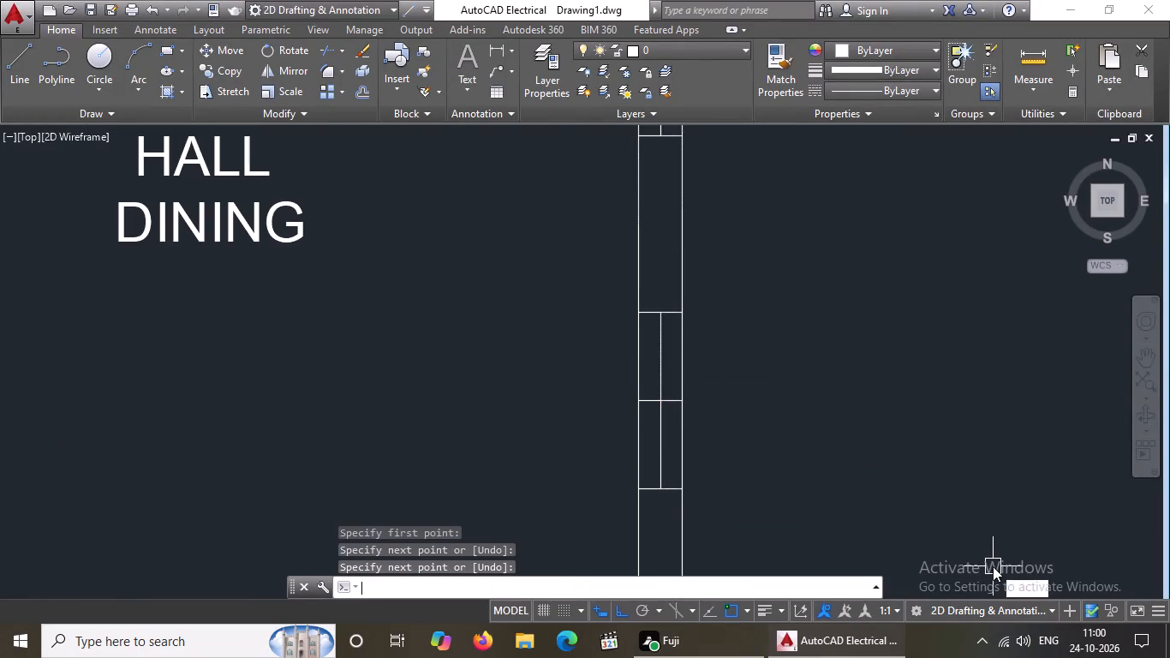
{"action": "key", "text": "Return"}
{"action": "key", "text": "1"}
{"action": "key", "text": "shift+quotedbl"}
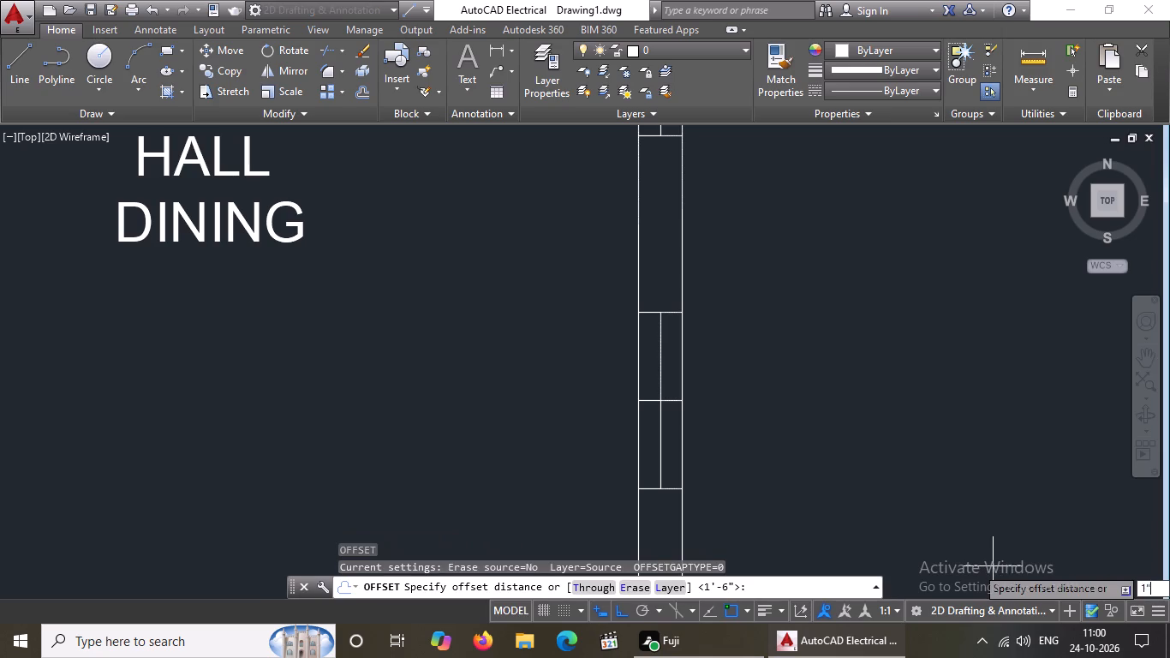
{"action": "key", "text": "Return"}
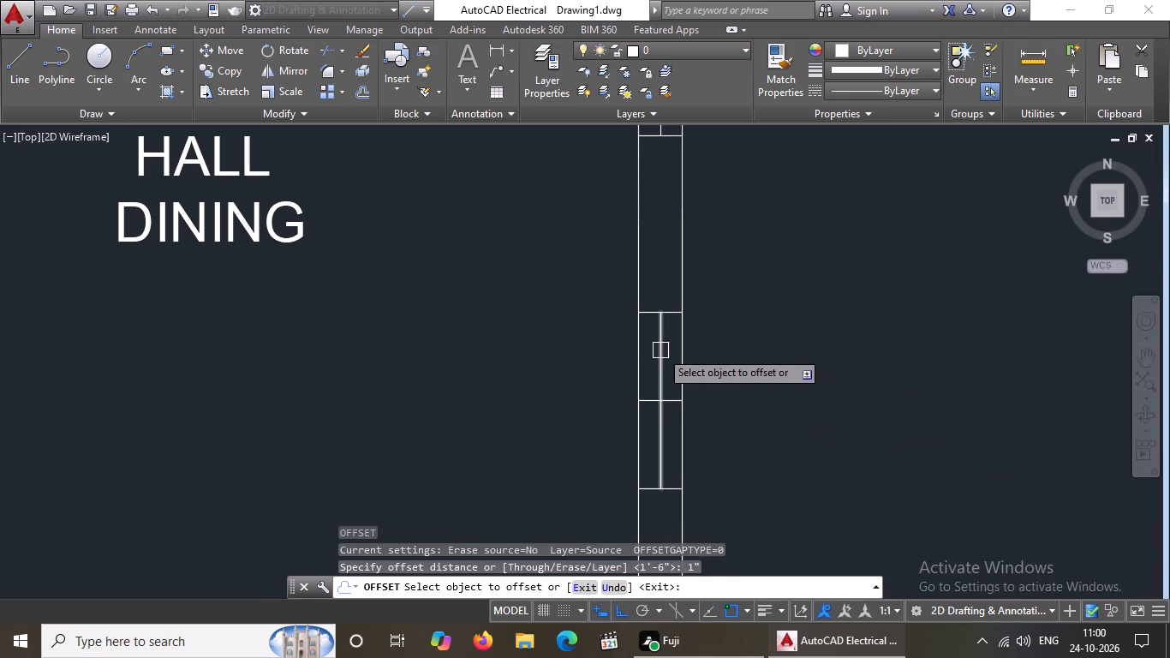
{"action": "left_click_drag", "start_coordinate": [661, 350], "coordinate": [645, 356]}
{"action": "left_click", "coordinate": [582, 369]}
{"action": "left_click_drag", "start_coordinate": [665, 345], "coordinate": [720, 347]}
{"action": "left_click", "coordinate": [720, 347]}
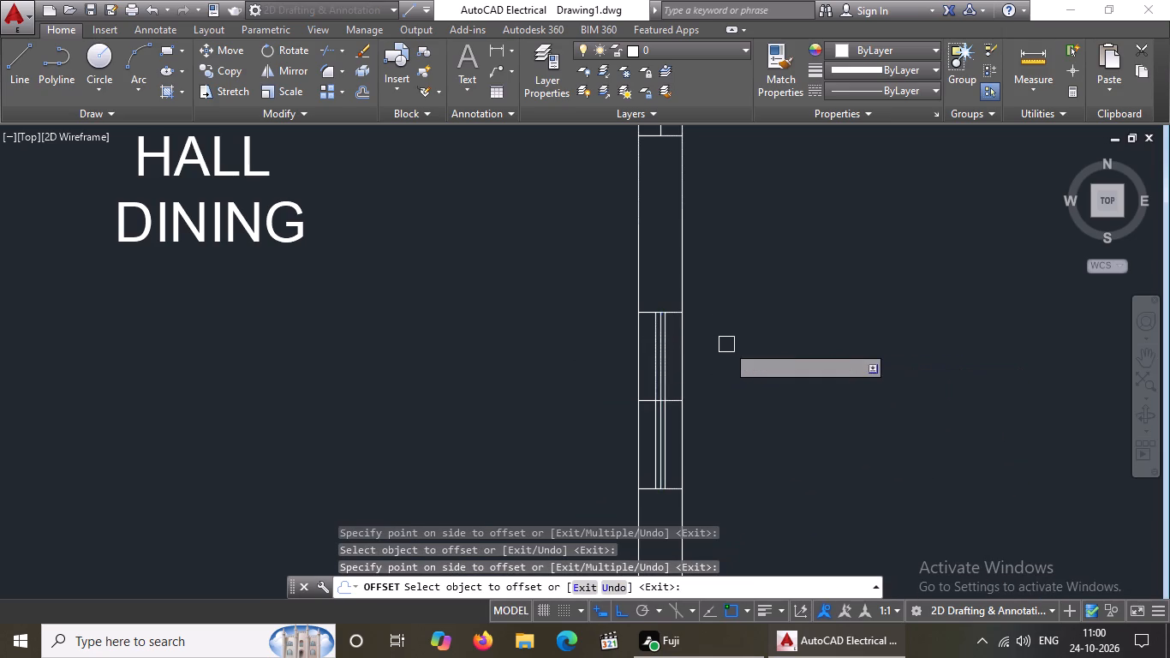
Offset the upper hall window's centre line 1" to both sides.
{"action": "scroll", "coordinate": [726, 344], "scroll_direction": "down", "scroll_amount": 2}
{"action": "scroll", "coordinate": [705, 201], "scroll_direction": "up", "scroll_amount": 2}
{"action": "left_click_drag", "start_coordinate": [690, 224], "coordinate": [679, 230]}
{"action": "left_click_drag", "start_coordinate": [594, 250], "coordinate": [629, 245]}
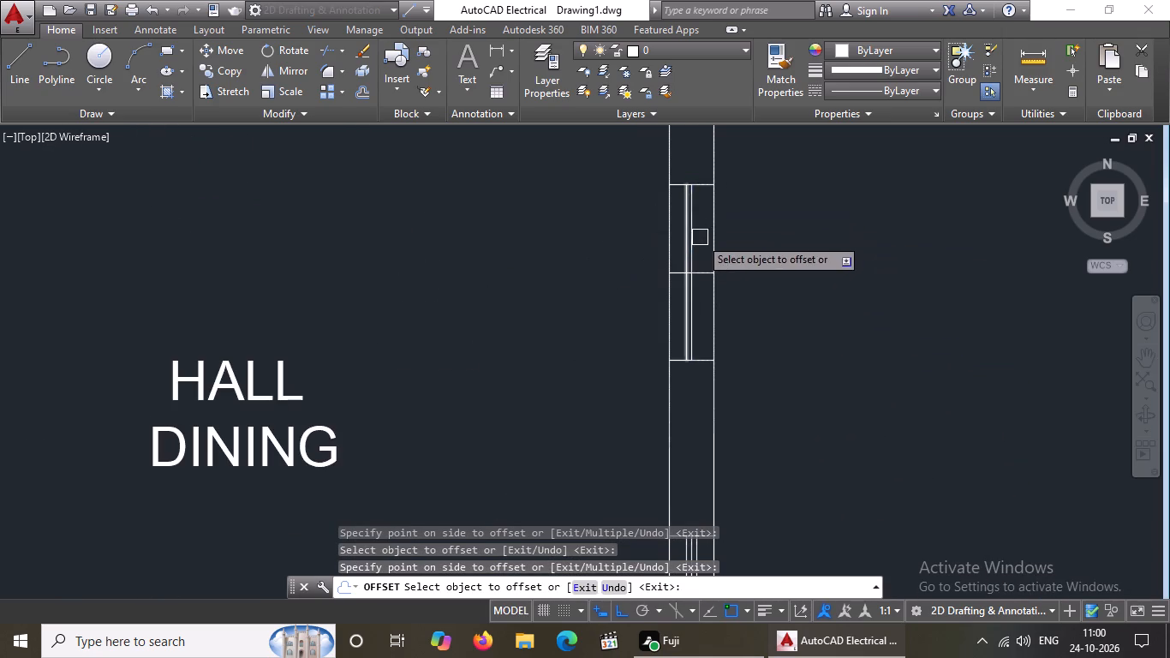
{"action": "left_click_drag", "start_coordinate": [695, 240], "coordinate": [703, 239]}
{"action": "left_click", "coordinate": [751, 236]}
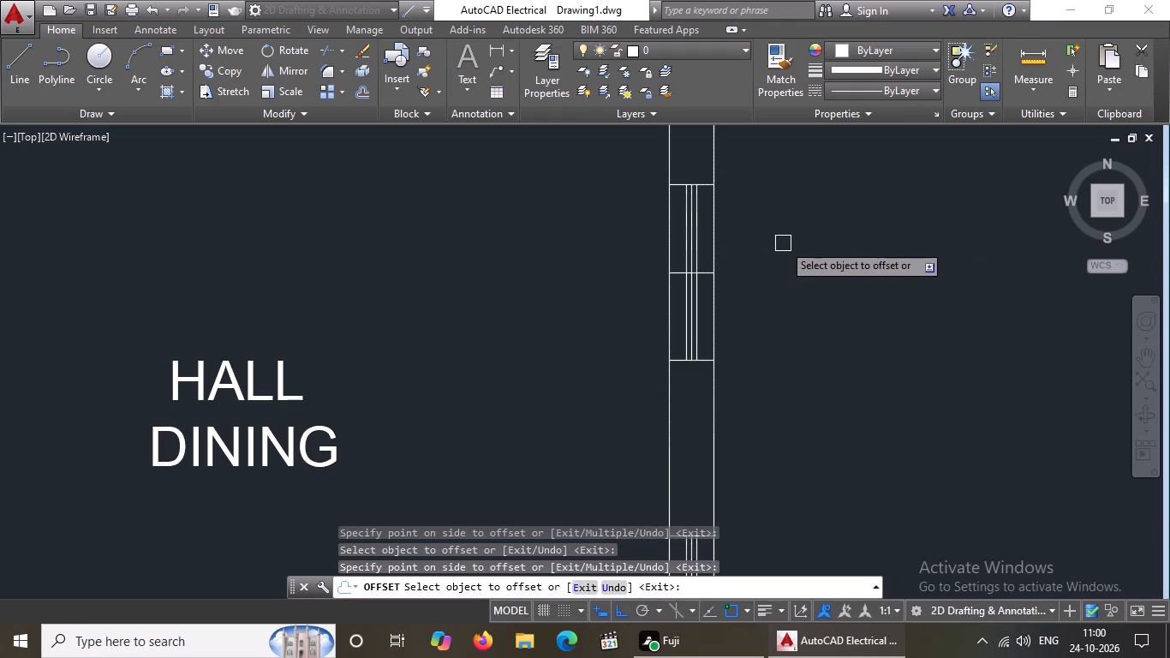
{"action": "key", "text": "Escape"}
Delete the original centre lines of the upper and lower hall windows, keeping the offset pairs.
{"action": "scroll", "coordinate": [723, 228], "scroll_direction": "up", "scroll_amount": 3}
{"action": "left_click", "coordinate": [585, 233]}
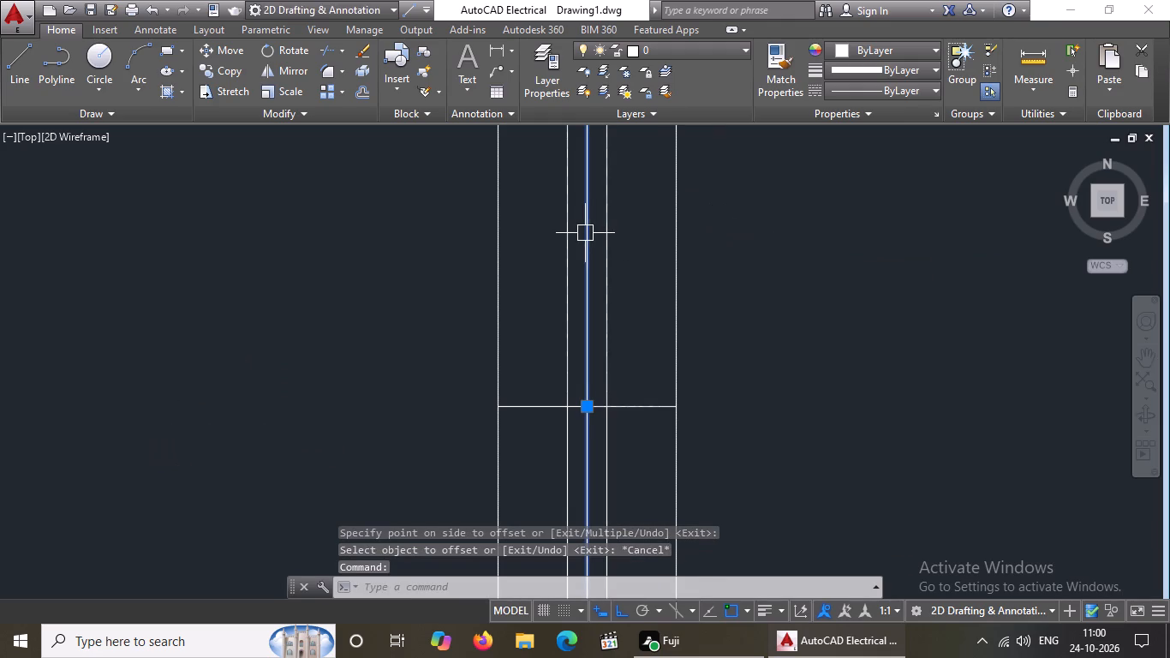
{"action": "key", "text": "Delete"}
{"action": "scroll", "coordinate": [571, 216], "scroll_direction": "down", "scroll_amount": 5}
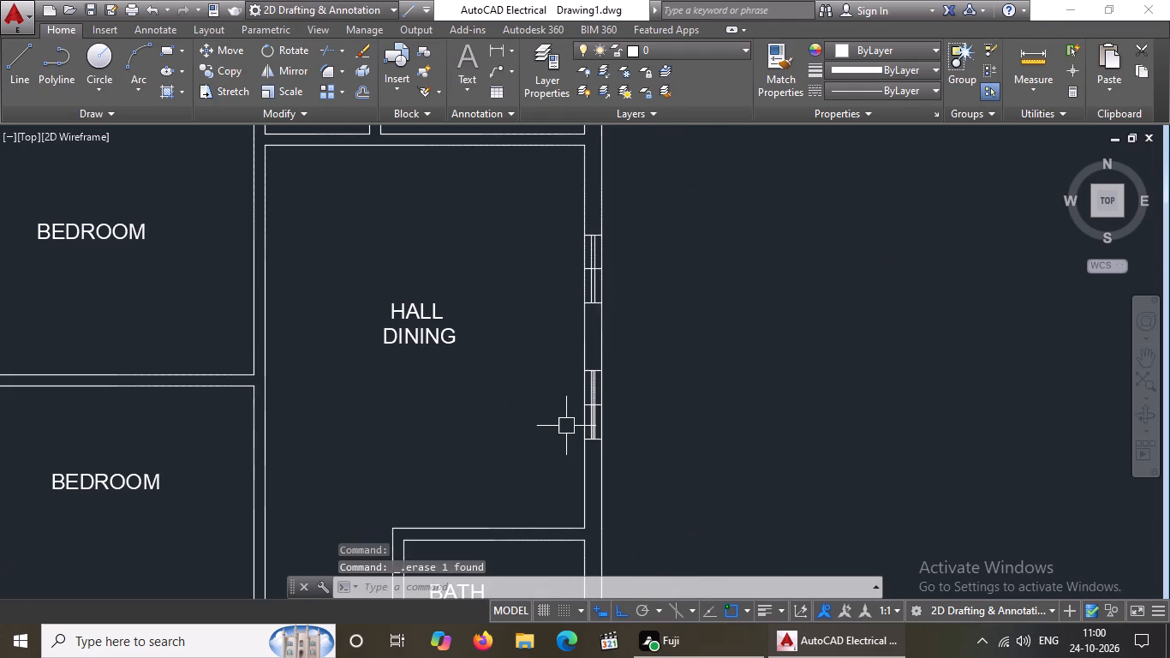
{"action": "scroll", "coordinate": [580, 431], "scroll_direction": "up", "scroll_amount": 4}
{"action": "left_click", "coordinate": [648, 352]}
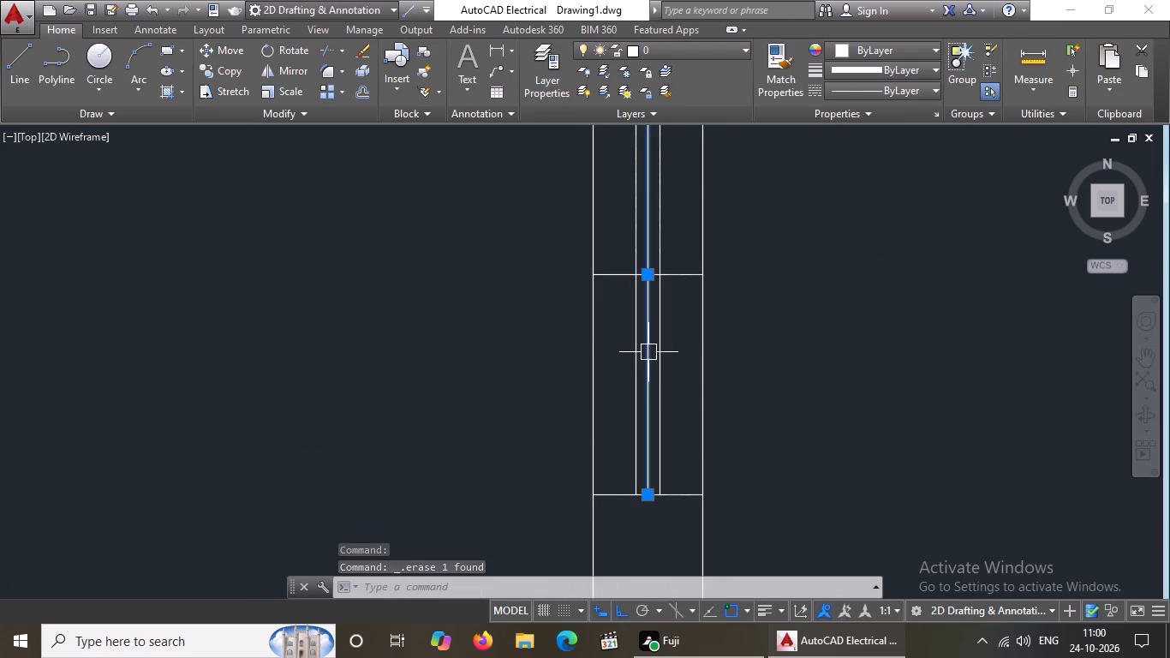
{"action": "key", "text": "Delete"}
{"action": "scroll", "coordinate": [669, 347], "scroll_direction": "down", "scroll_amount": 5}
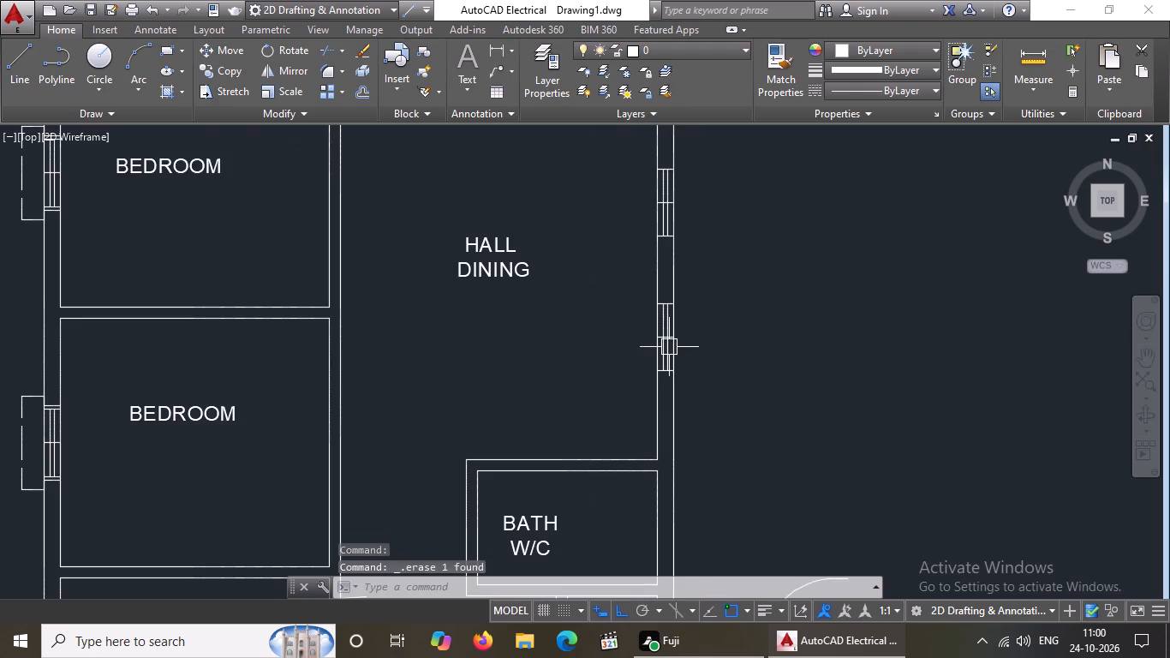
Offset the lower hall window's bottom and top end lines 2" outward along the wall.
{"action": "key", "text": "Escape"}
{"action": "key", "text": "o"}
{"action": "key", "text": "Return"}
{"action": "type", "text": "2\""}
{"action": "key", "text": "Return"}
{"action": "scroll", "coordinate": [675, 384], "scroll_direction": "up", "scroll_amount": 3}
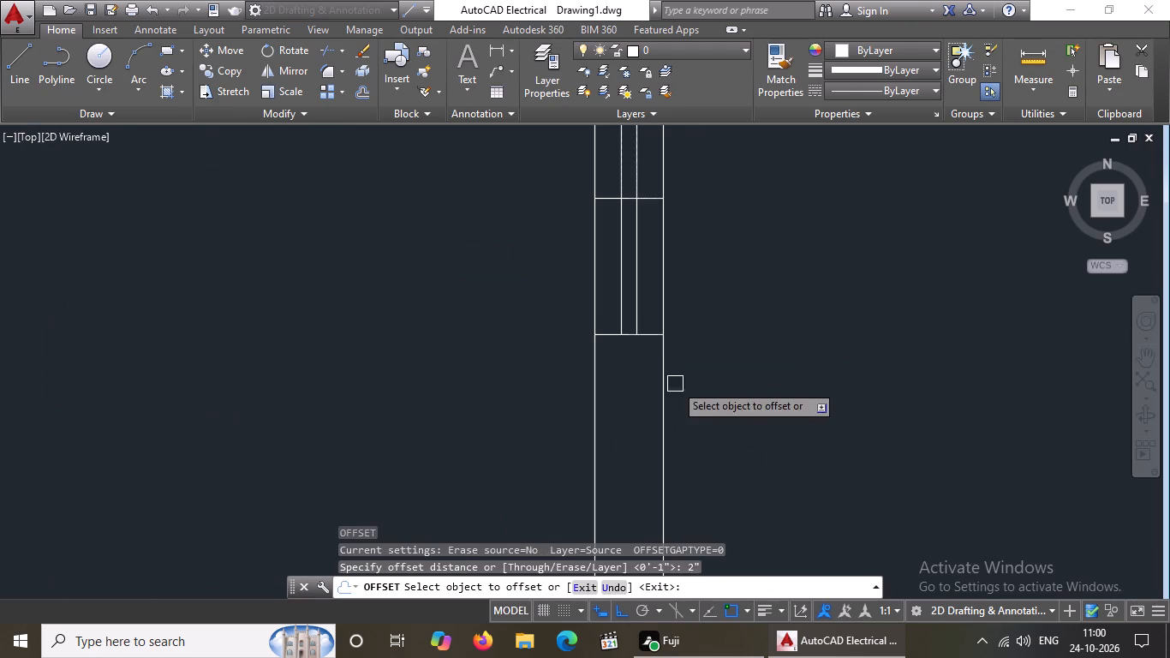
{"action": "left_click_drag", "start_coordinate": [606, 338], "coordinate": [606, 348]}
{"action": "left_click", "coordinate": [608, 393]}
{"action": "scroll", "coordinate": [634, 402], "scroll_direction": "down", "scroll_amount": 2}
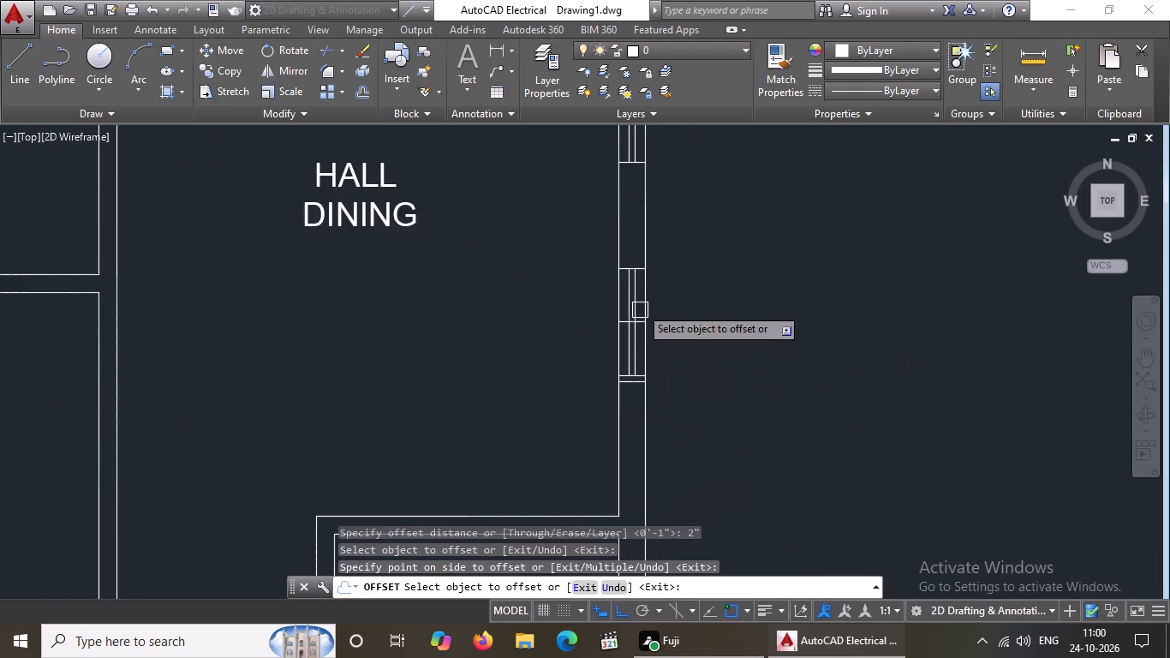
{"action": "scroll", "coordinate": [634, 238], "scroll_direction": "up", "scroll_amount": 4}
{"action": "left_click_drag", "start_coordinate": [547, 435], "coordinate": [547, 428]}
{"action": "left_click", "coordinate": [548, 410]}
{"action": "scroll", "coordinate": [600, 377], "scroll_direction": "down", "scroll_amount": 4}
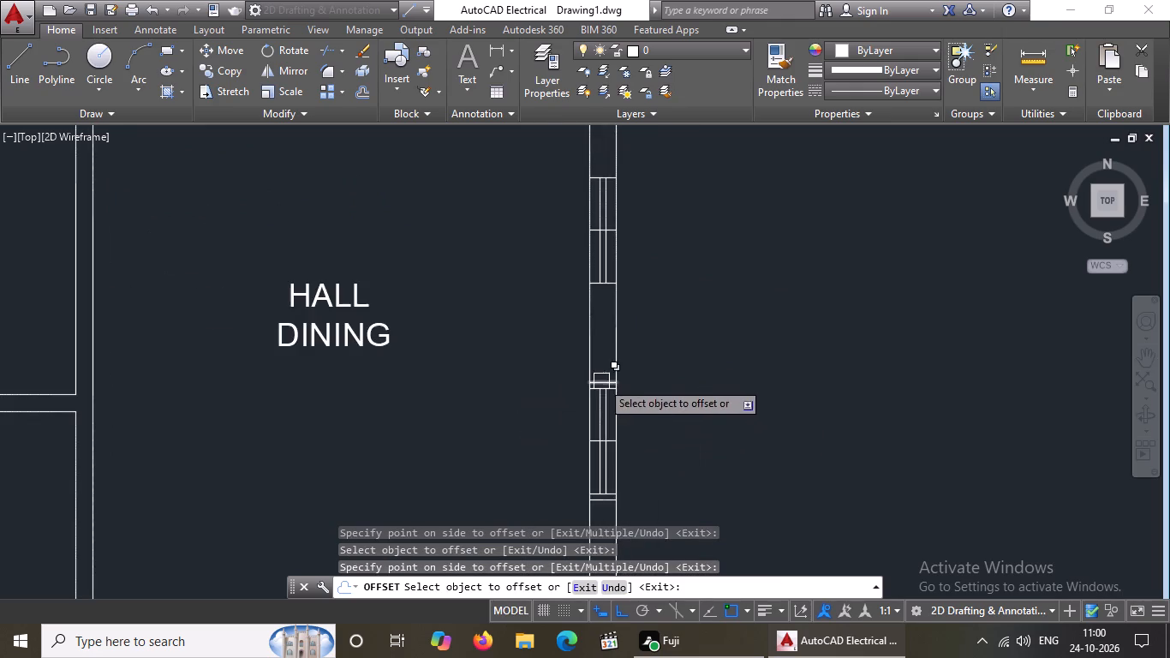
Offset the upper hall window's bottom and top end lines 2" outward along the wall.
{"action": "scroll", "coordinate": [596, 259], "scroll_direction": "up", "scroll_amount": 3}
{"action": "left_click", "coordinate": [586, 357]}
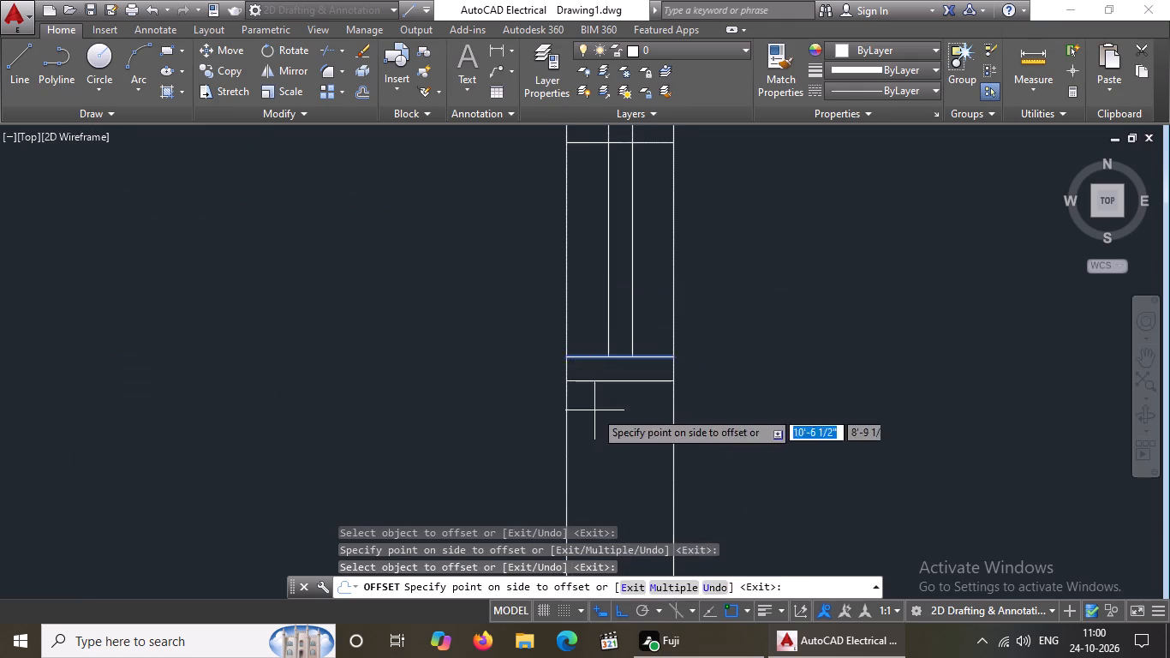
{"action": "left_click", "coordinate": [594, 410]}
{"action": "scroll", "coordinate": [597, 399], "scroll_direction": "down", "scroll_amount": 4}
{"action": "scroll", "coordinate": [597, 314], "scroll_direction": "up", "scroll_amount": 4}
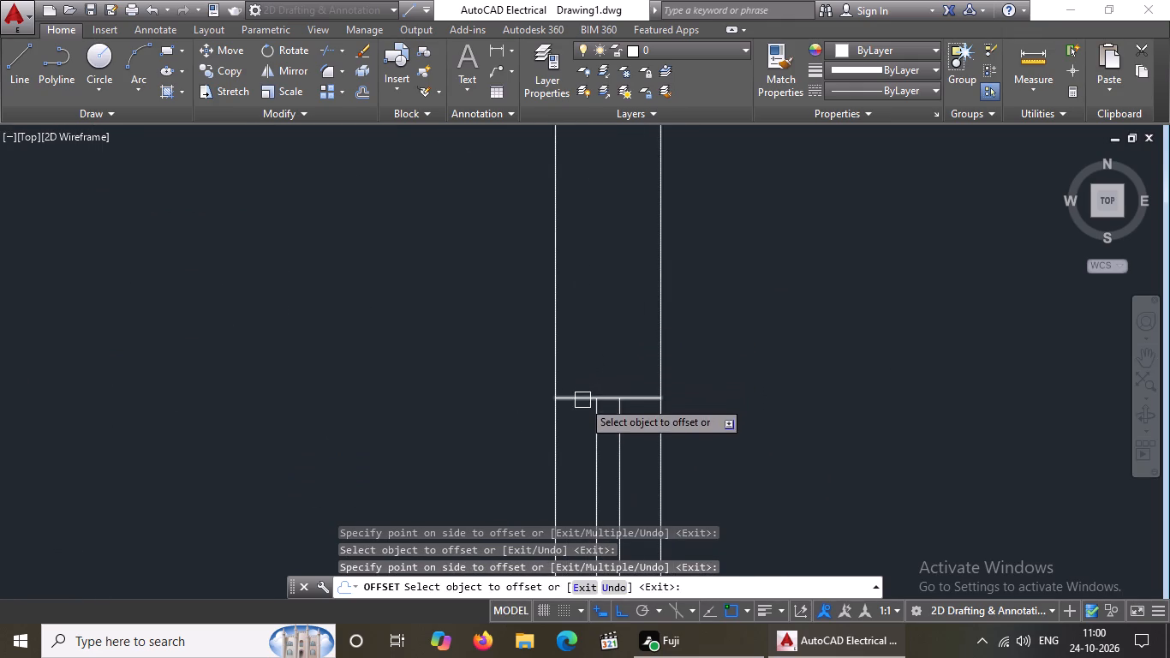
{"action": "left_click_drag", "start_coordinate": [579, 394], "coordinate": [576, 373]}
{"action": "left_click", "coordinate": [581, 336]}
{"action": "scroll", "coordinate": [690, 298], "scroll_direction": "down", "scroll_amount": 5}
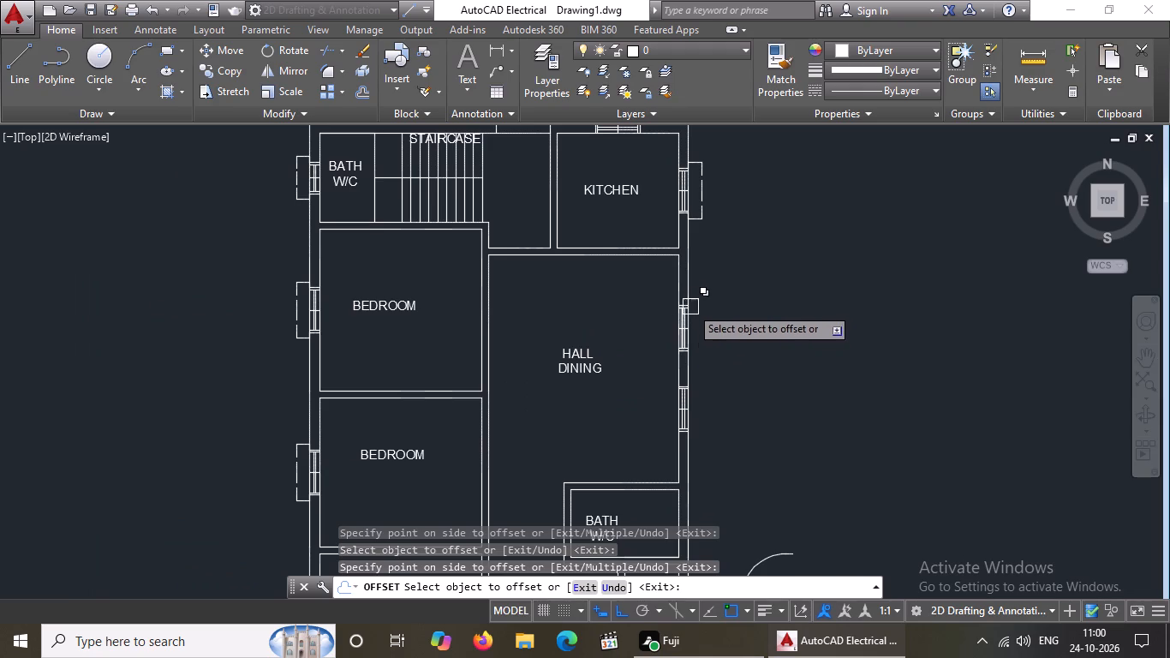
{"action": "scroll", "coordinate": [695, 297], "scroll_direction": "up", "scroll_amount": 3}
{"action": "key", "text": "Escape"}
Draw a line from the upper hall window's top outer corner, 5" up the wall and 1' outward.
{"action": "key", "text": "l"}
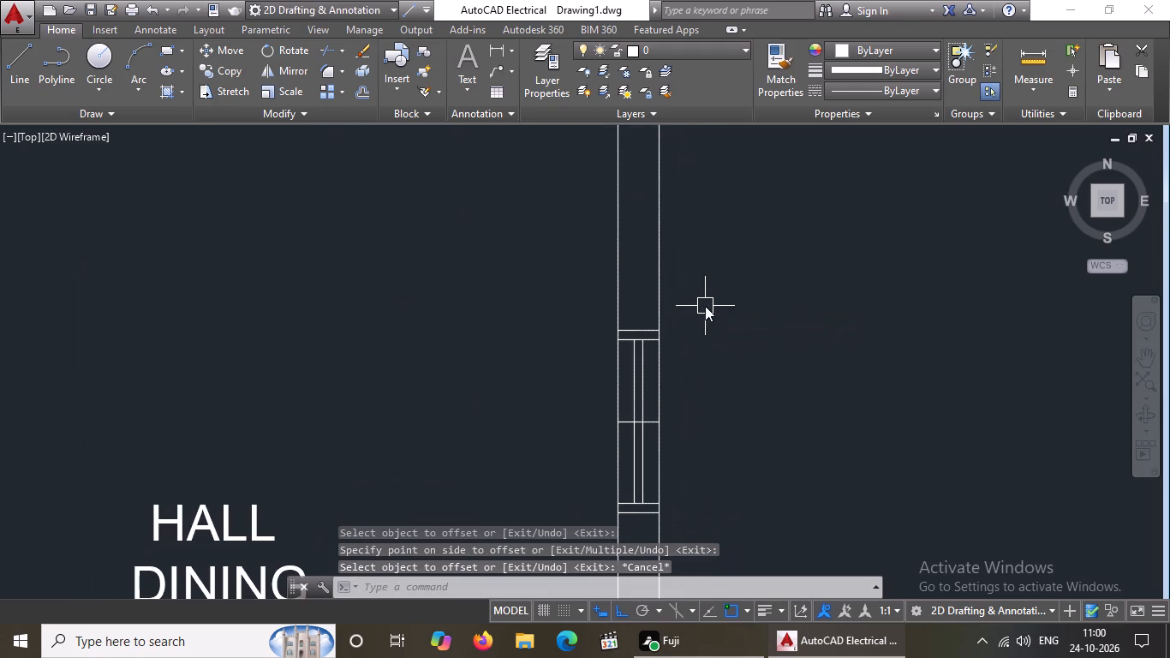
{"action": "key", "text": "Return"}
{"action": "left_click_drag", "start_coordinate": [652, 330], "coordinate": [673, 299]}
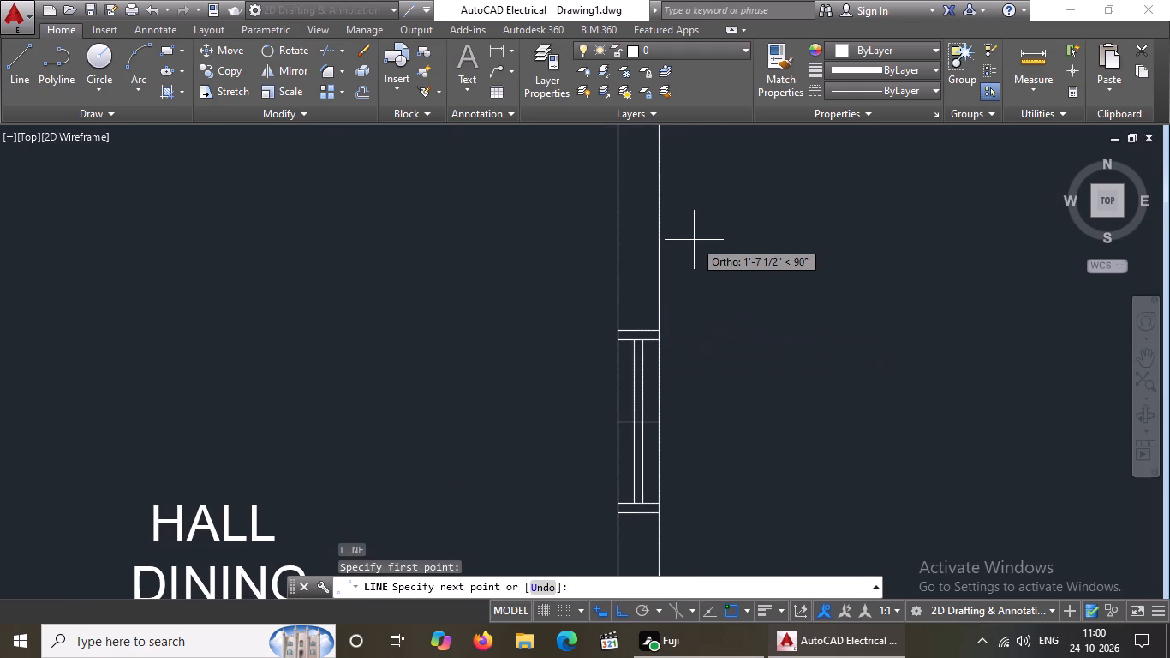
{"action": "type", "text": "5\""}
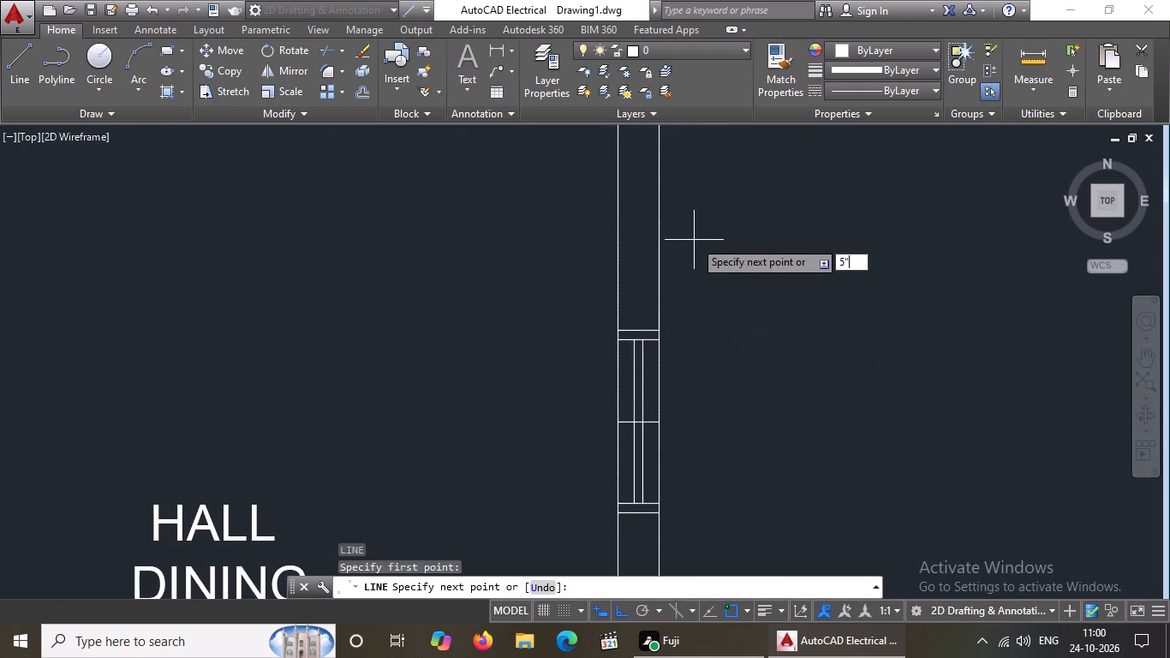
{"action": "key", "text": "Return"}
{"action": "type", "text": "1'"}
{"action": "key", "text": "Return"}
{"action": "key", "text": "Return"}
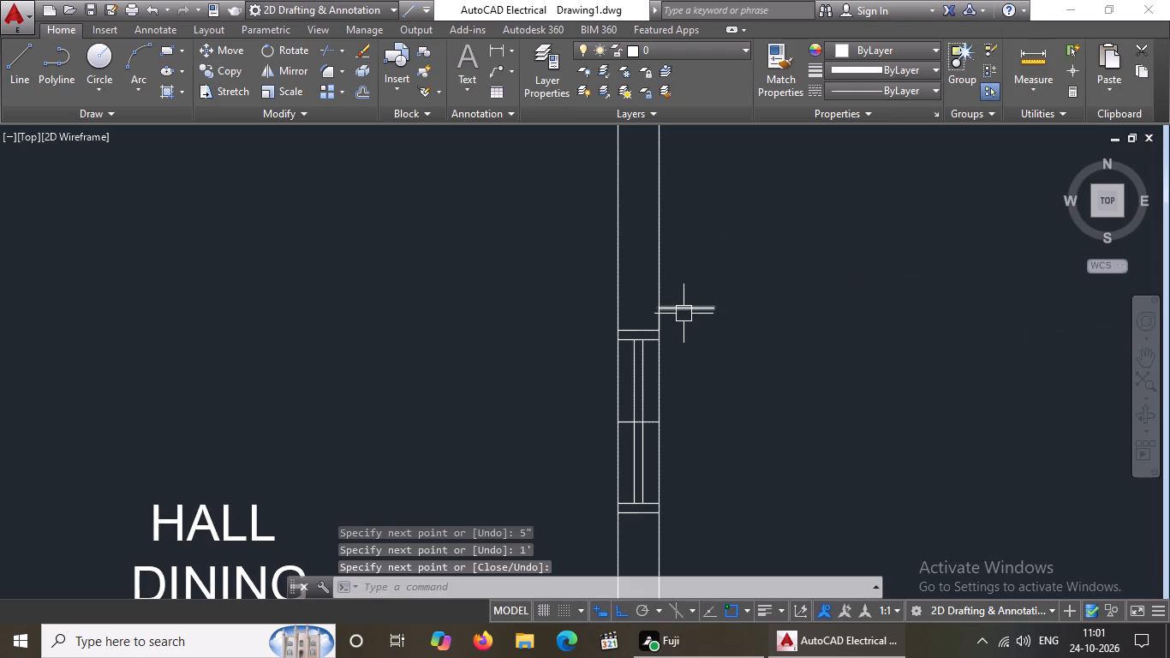
Draw a line from the upper hall window's bottom outer corner, 5" down and 1' outward, and join it to the upper projection's end.
{"action": "scroll", "coordinate": [683, 314], "scroll_direction": "down", "scroll_amount": 4}
{"action": "scroll", "coordinate": [695, 403], "scroll_direction": "up", "scroll_amount": 3}
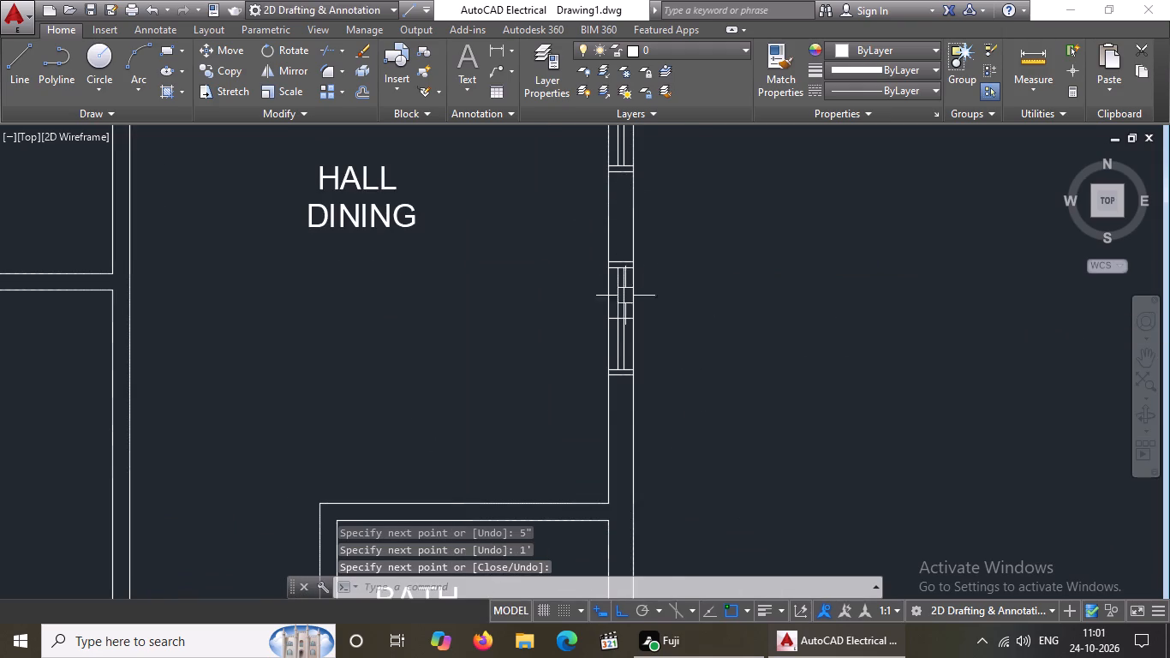
{"action": "scroll", "coordinate": [641, 198], "scroll_direction": "down", "scroll_amount": 2}
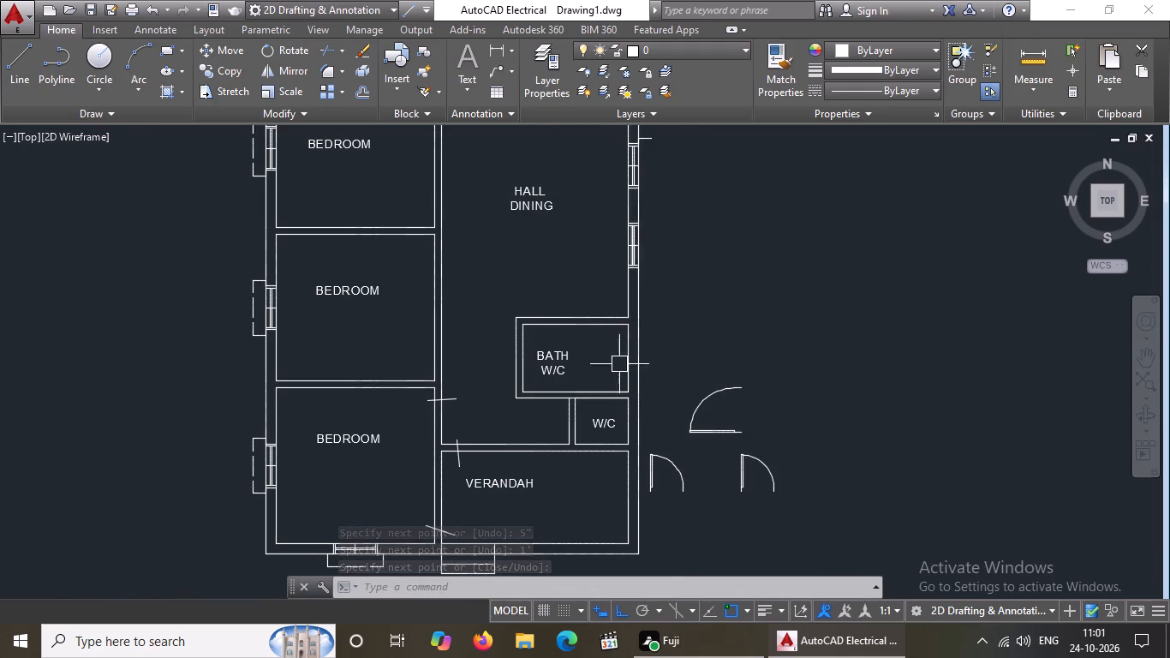
{"action": "middle_click_drag", "start_coordinate": [597, 216], "coordinate": [597, 367]}
{"action": "scroll", "coordinate": [646, 347], "scroll_direction": "up", "scroll_amount": 3}
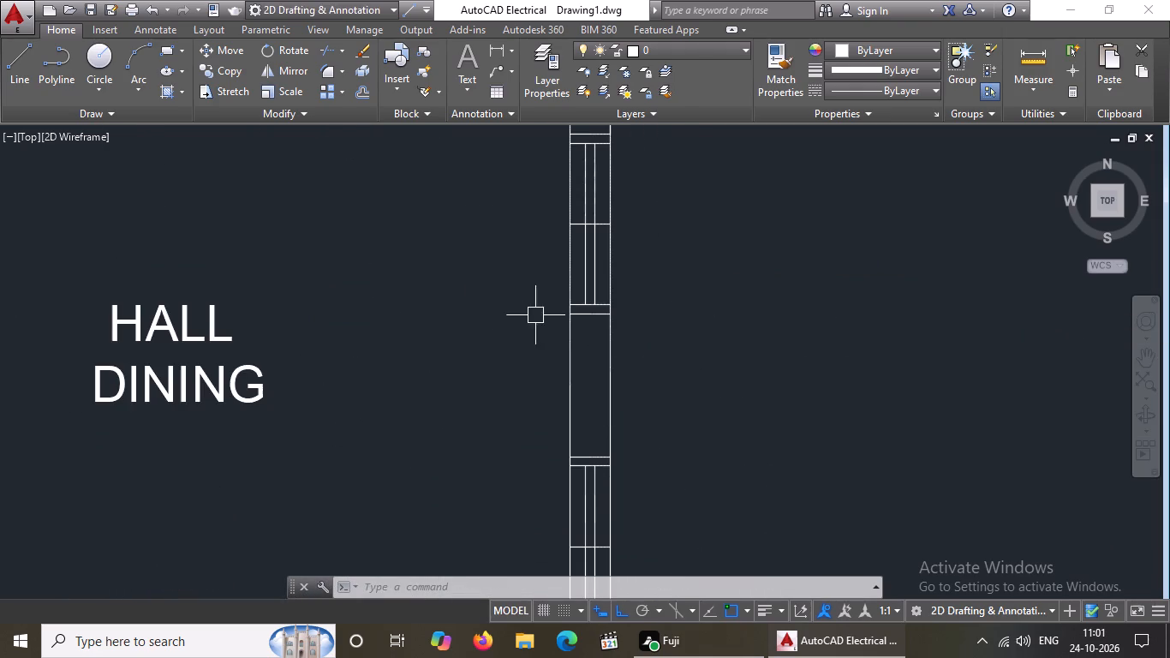
{"action": "key", "text": "Escape"}
{"action": "key", "text": "l"}
{"action": "key", "text": "Return"}
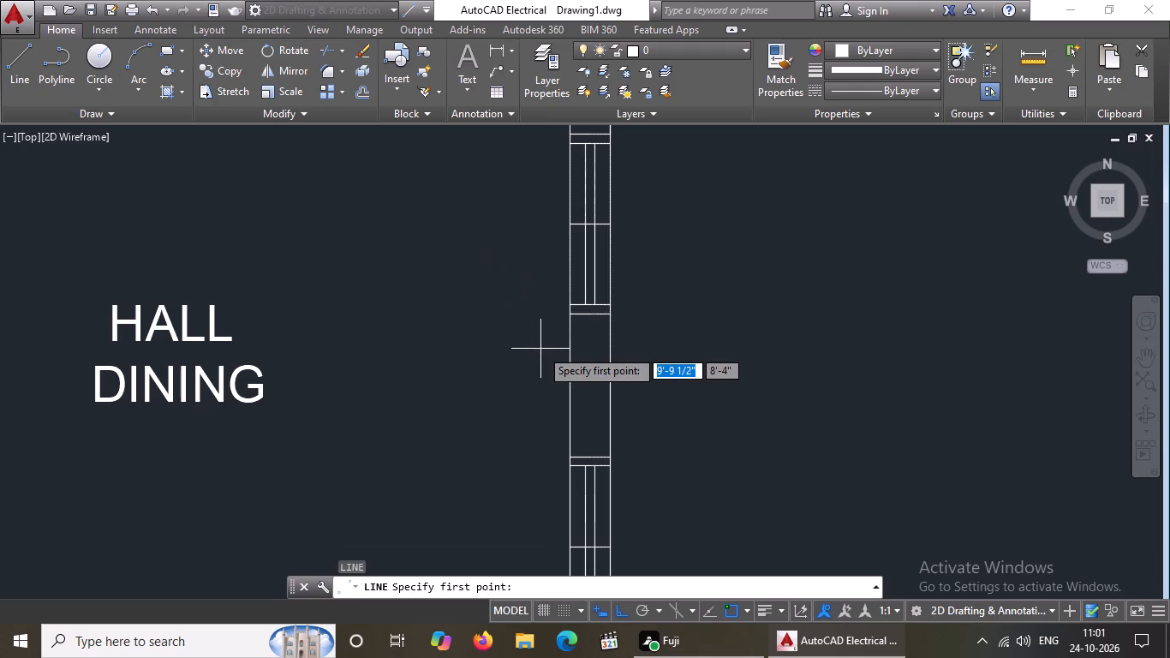
{"action": "left_click", "coordinate": [609, 313]}
{"action": "type", "text": "5\""}
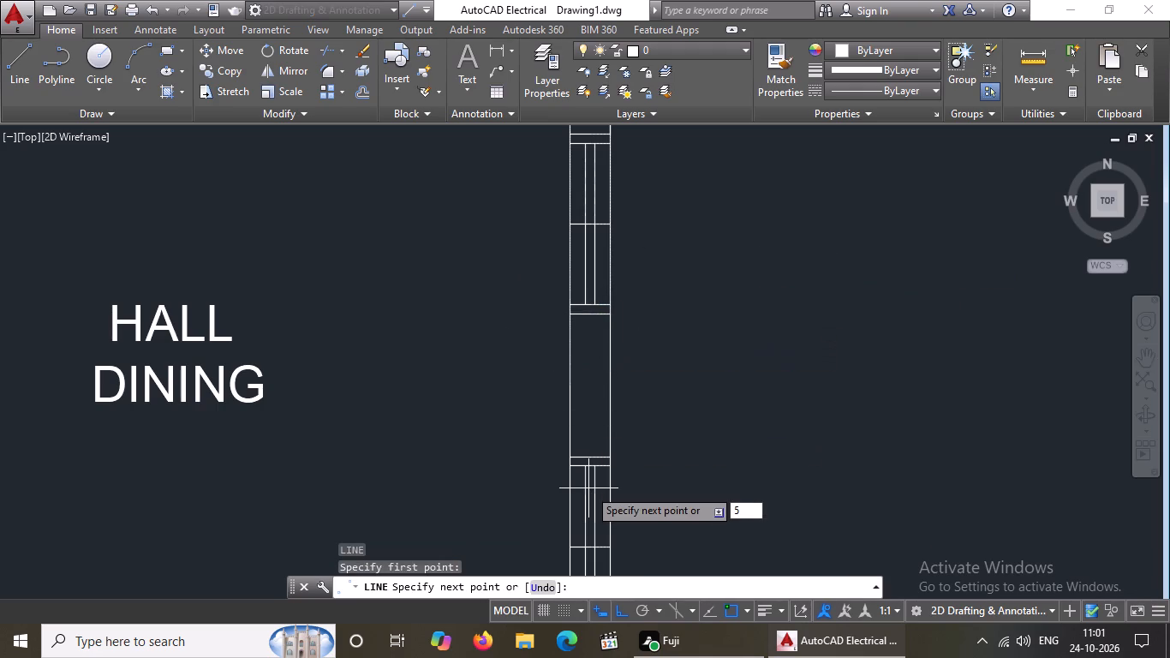
{"action": "key", "text": "Return"}
{"action": "type", "text": "1'"}
{"action": "key", "text": "Return"}
{"action": "scroll", "coordinate": [743, 239], "scroll_direction": "down", "scroll_amount": 2}
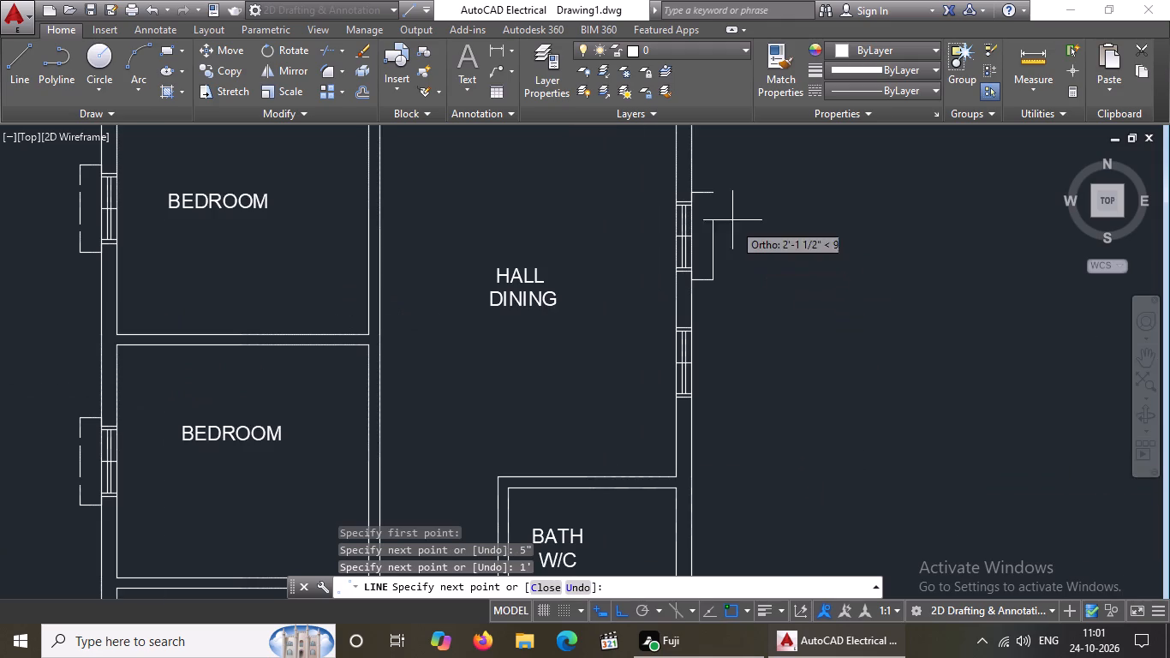
{"action": "left_click", "coordinate": [712, 190]}
{"action": "key", "text": "Return"}
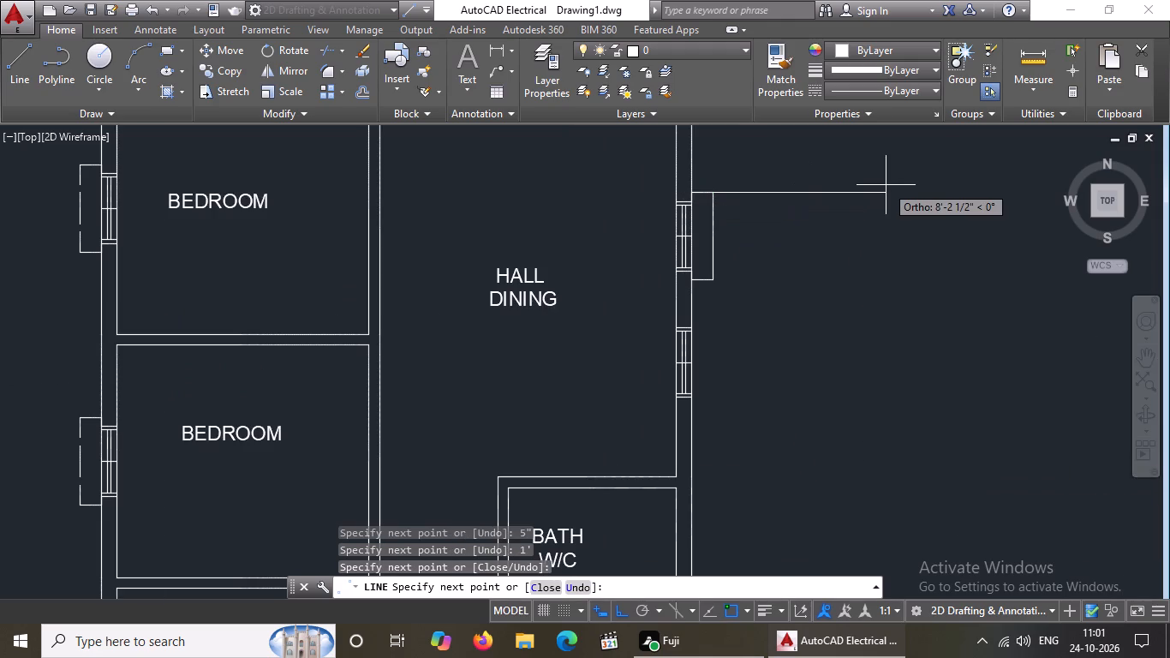
Change the linetype of the projecting outline around the upper hall window to a dashed ACAD linetype.
{"action": "scroll", "coordinate": [728, 194], "scroll_direction": "up", "scroll_amount": 1}
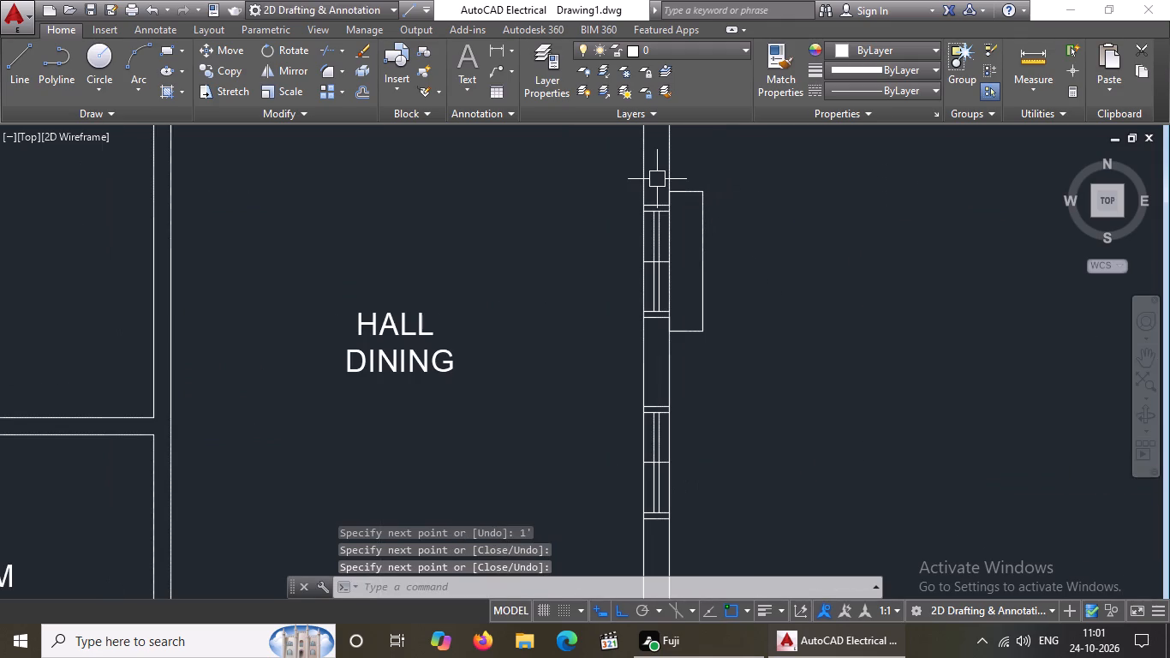
{"action": "left_click", "coordinate": [659, 175]}
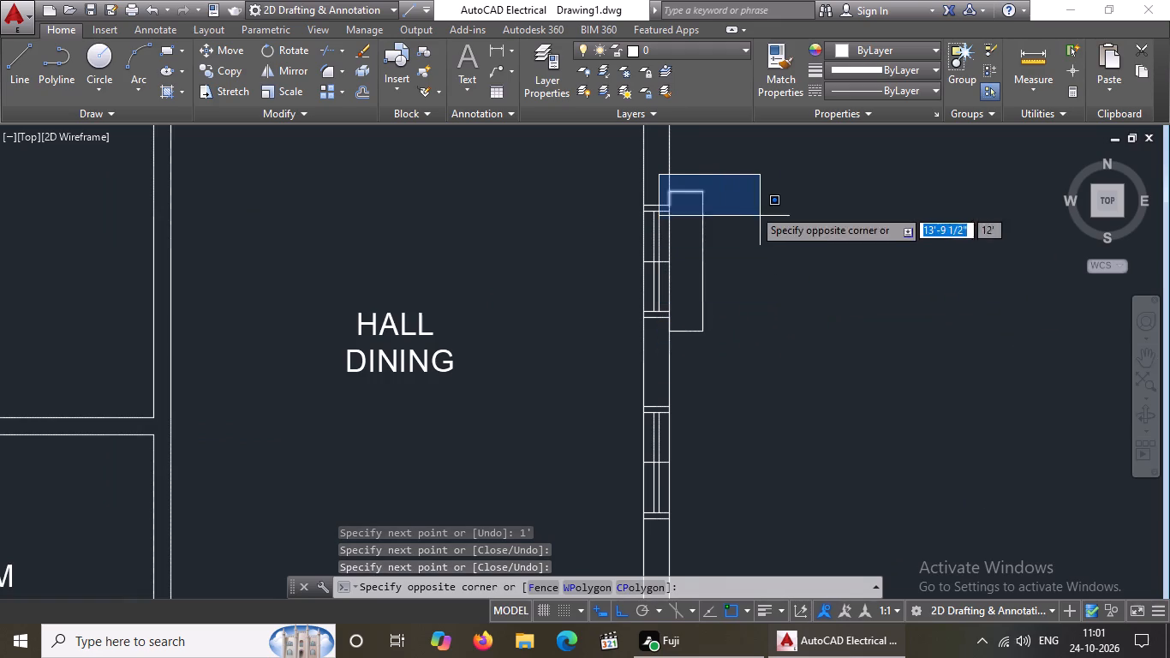
{"action": "left_click", "coordinate": [726, 179]}
{"action": "scroll", "coordinate": [736, 188], "scroll_direction": "up", "scroll_amount": 1}
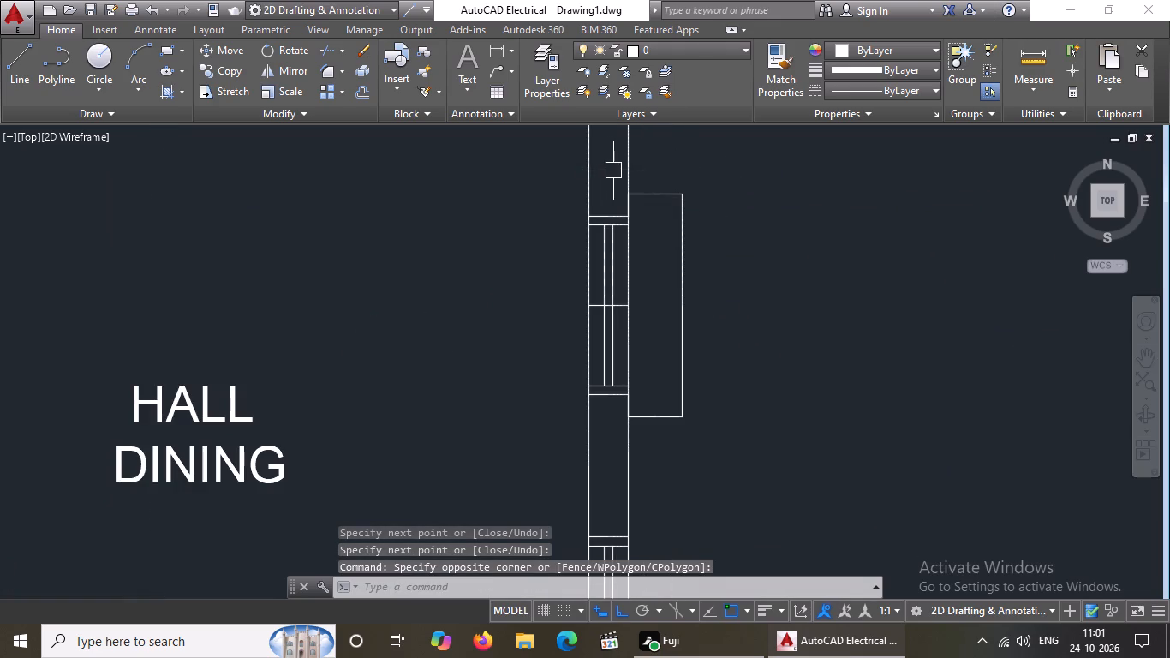
{"action": "left_click_drag", "start_coordinate": [617, 176], "coordinate": [621, 194]}
{"action": "left_click", "coordinate": [749, 445]}
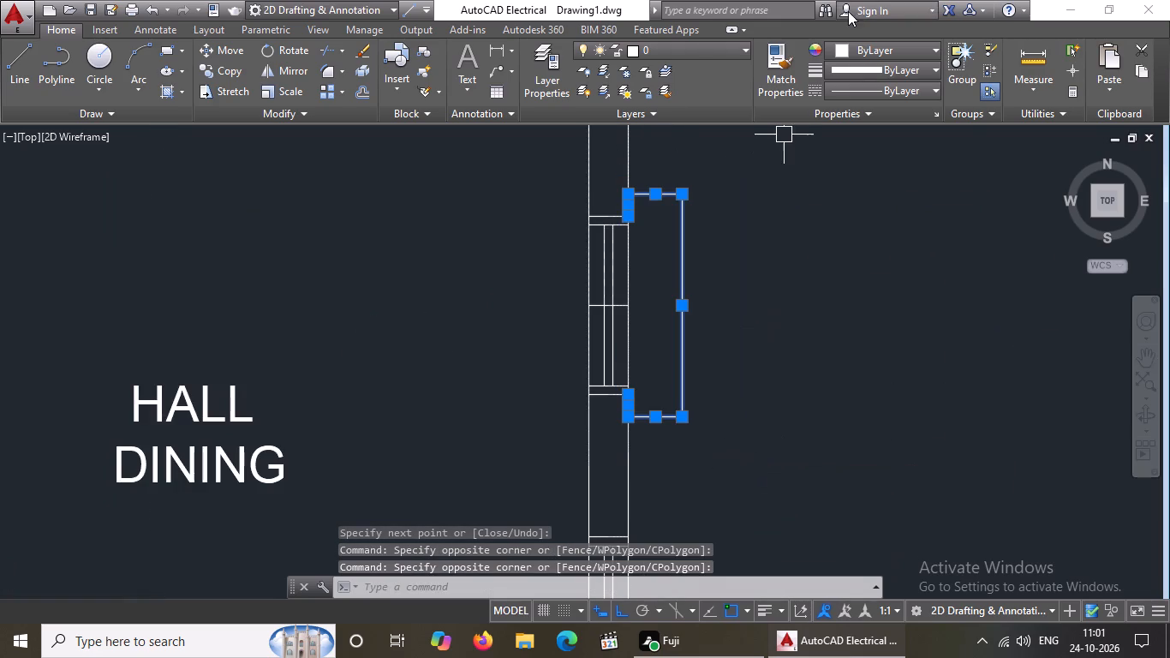
{"action": "left_click", "coordinate": [884, 87]}
{"action": "left_click", "coordinate": [877, 150]}
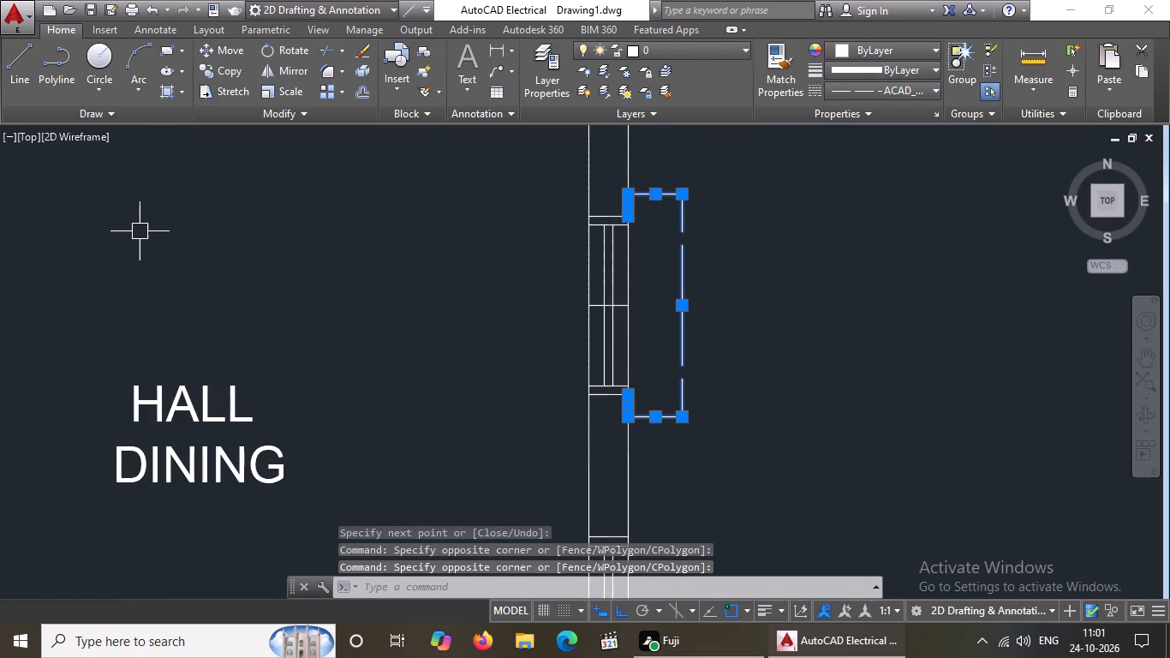
Set the linetype scale of the dashed projection outline around the upper hall window to 1.5.
{"action": "right_click", "coordinate": [387, 238]}
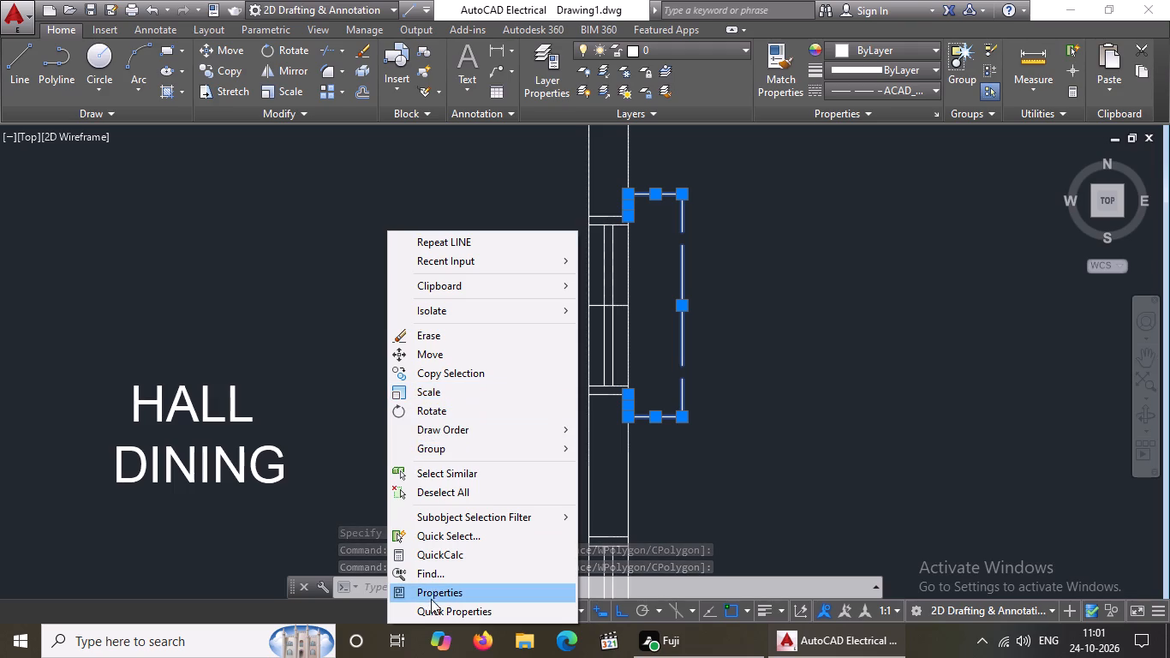
{"action": "left_click", "coordinate": [436, 593]}
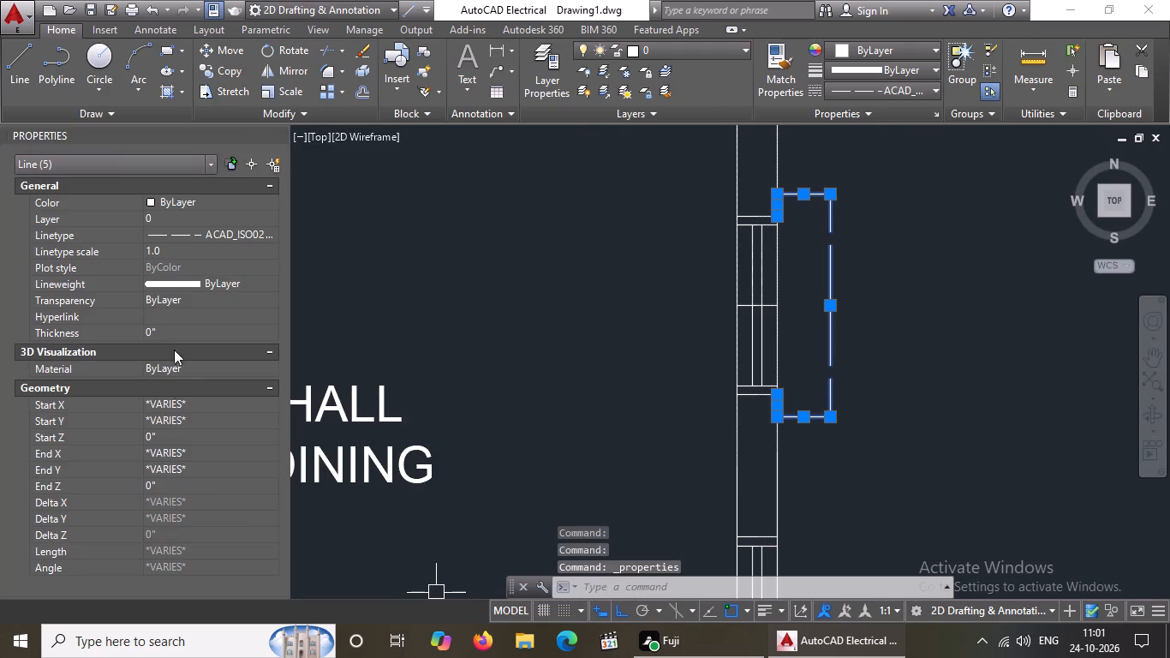
{"action": "left_click", "coordinate": [178, 248]}
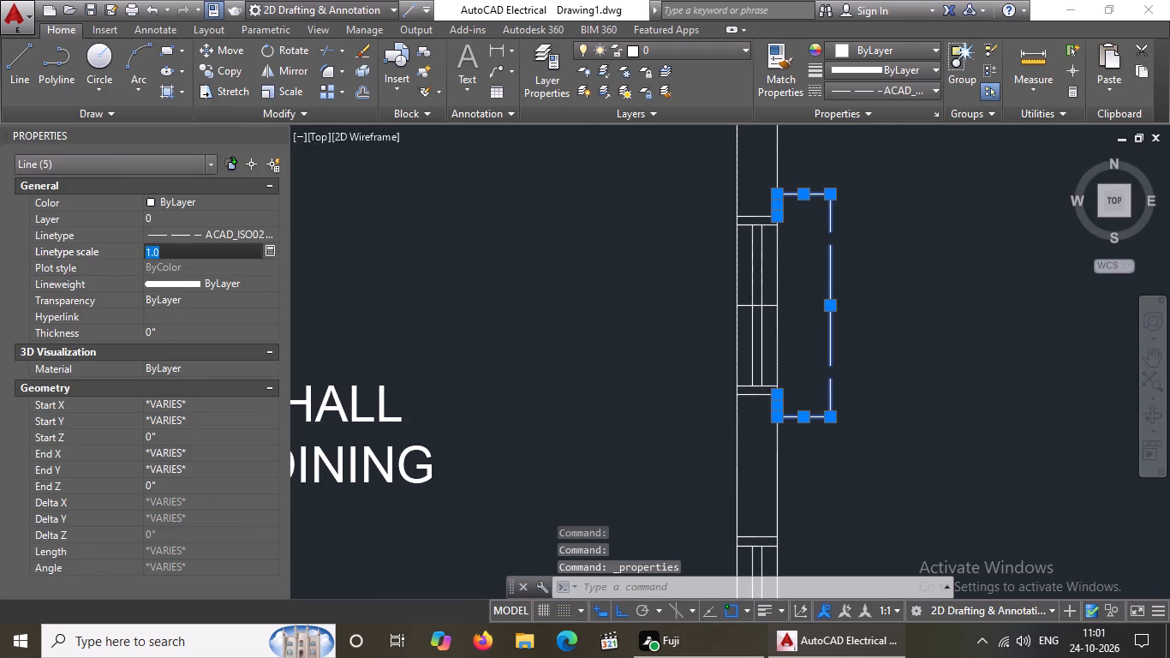
{"action": "key", "text": "BackSpace"}
{"action": "key", "text": "BackSpace"}
{"action": "key", "text": "BackSpace"}
{"action": "type", "text": "1.5"}
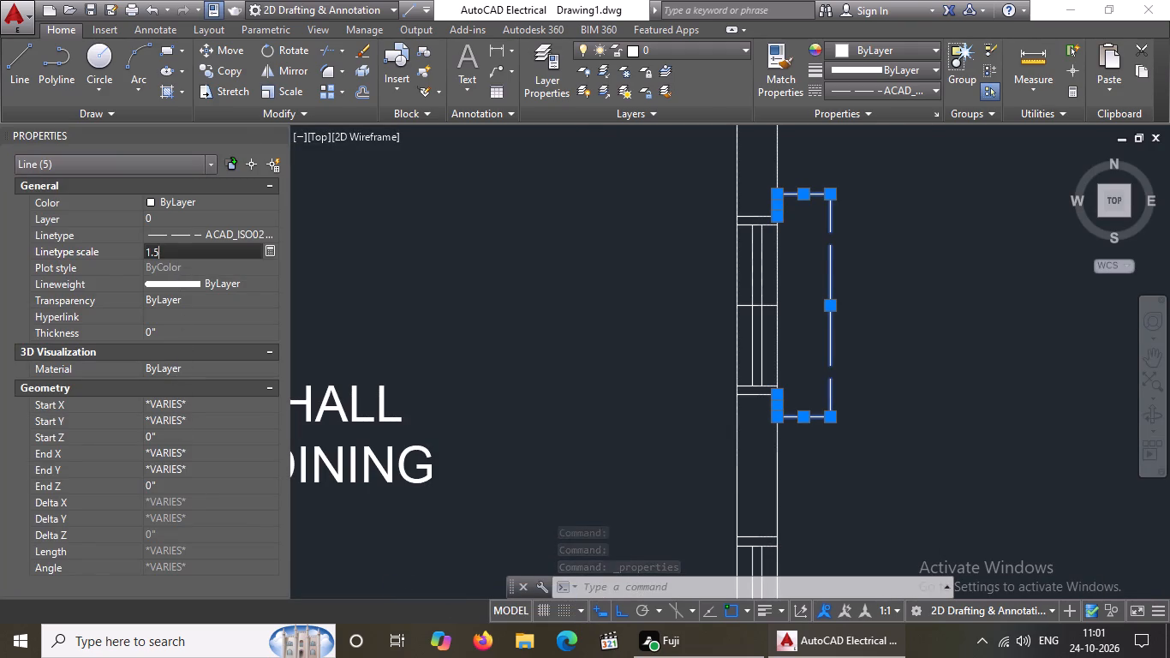
{"action": "key", "text": "Return"}
{"action": "scroll", "coordinate": [818, 412], "scroll_direction": "down", "scroll_amount": 3}
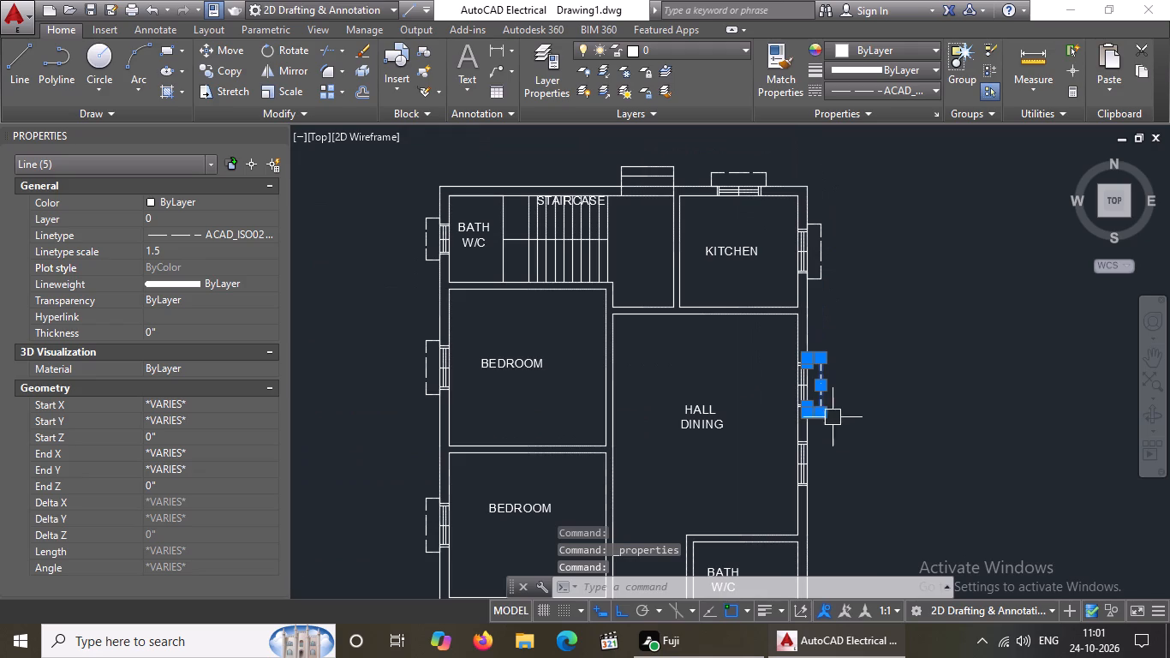
{"action": "middle_click_drag", "start_coordinate": [846, 438], "coordinate": [826, 377]}
{"action": "scroll", "coordinate": [832, 416], "scroll_direction": "up", "scroll_amount": 2}
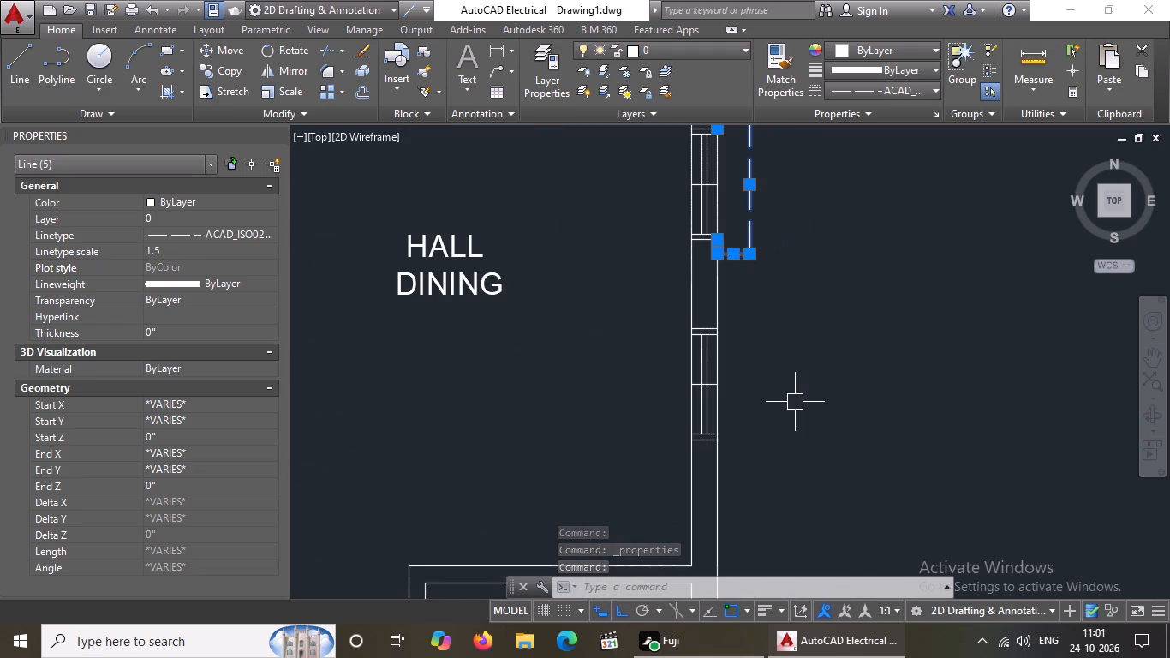
{"action": "key", "text": "Escape"}
Draw a line from the lower hall window's top outer corner, 5" up the wall and 1' outward.
{"action": "left_click", "coordinate": [33, 59]}
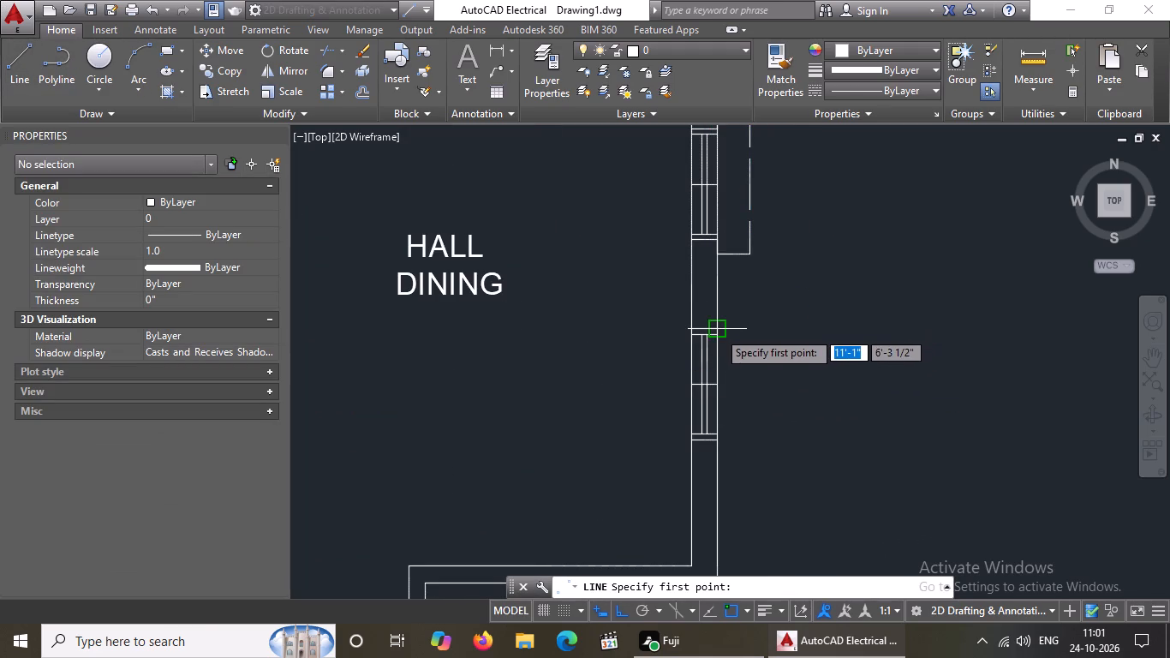
{"action": "left_click_drag", "start_coordinate": [719, 331], "coordinate": [720, 308]}
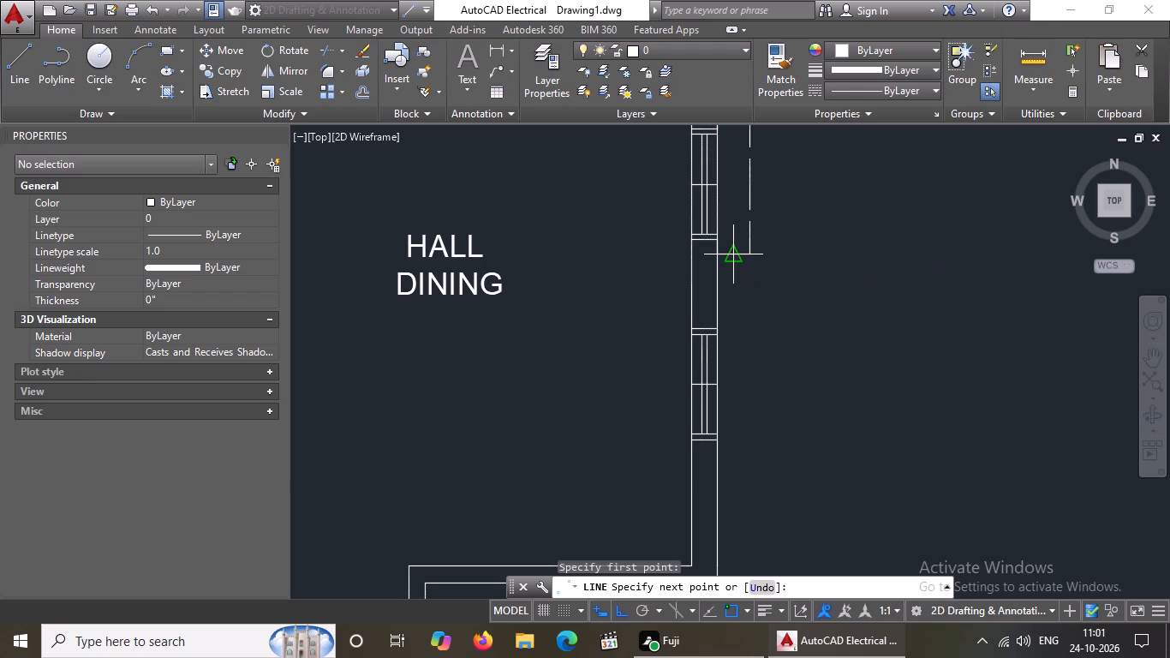
{"action": "type", "text": "5\""}
{"action": "key", "text": "Return"}
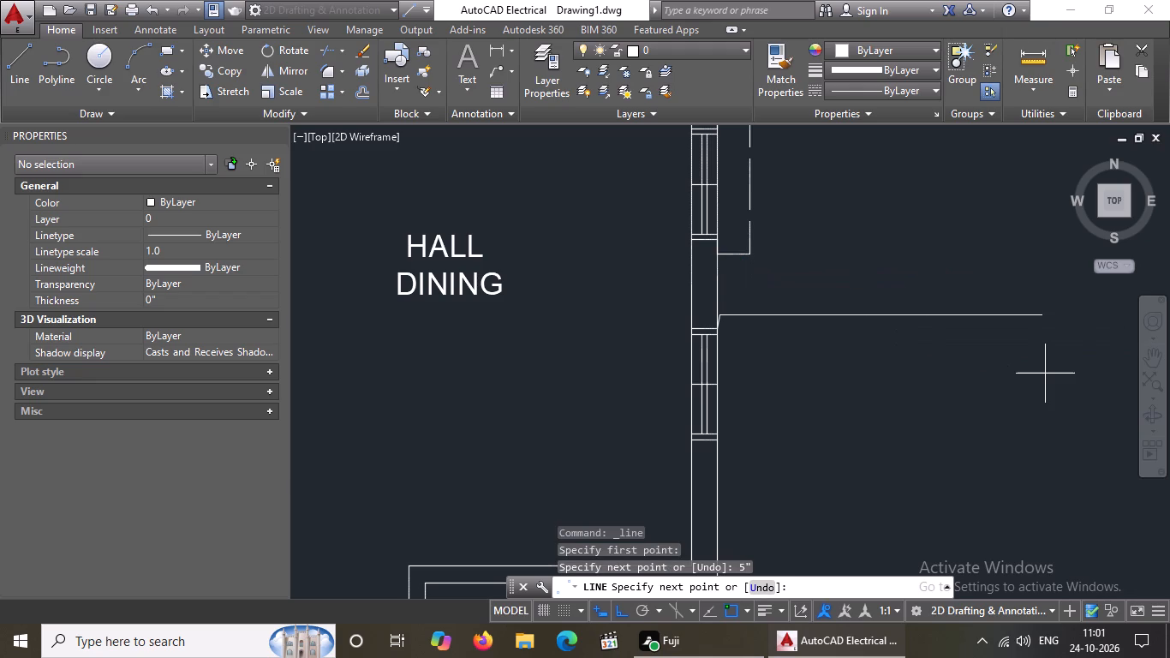
{"action": "key", "text": "ctrl+z"}
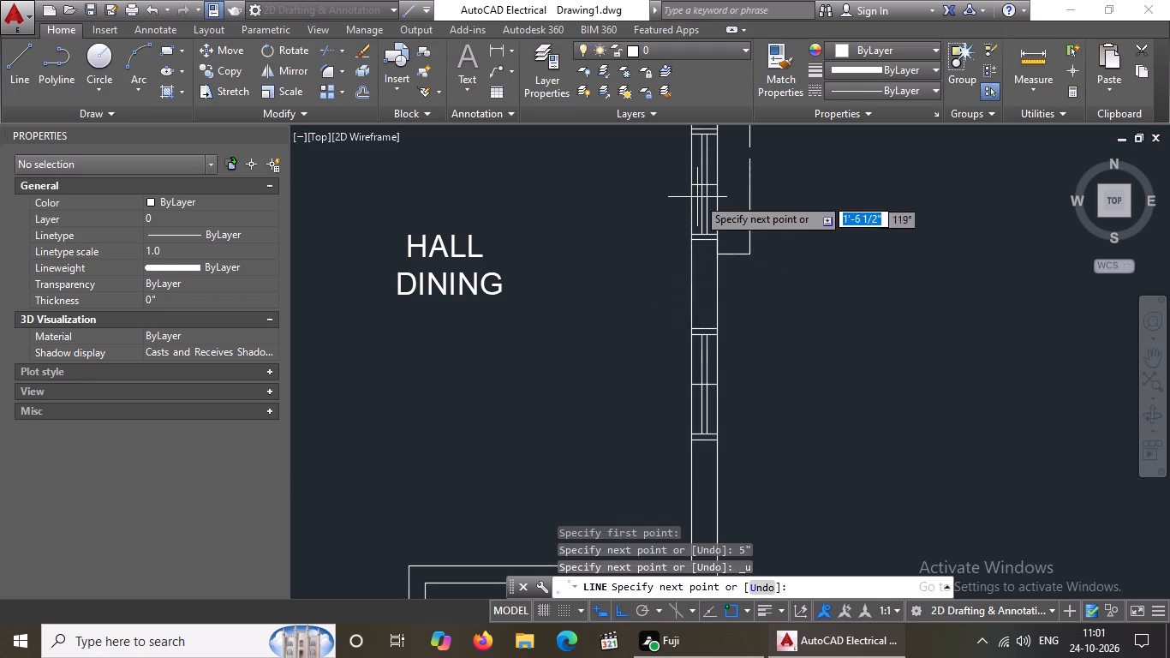
{"action": "key", "text": "5"}
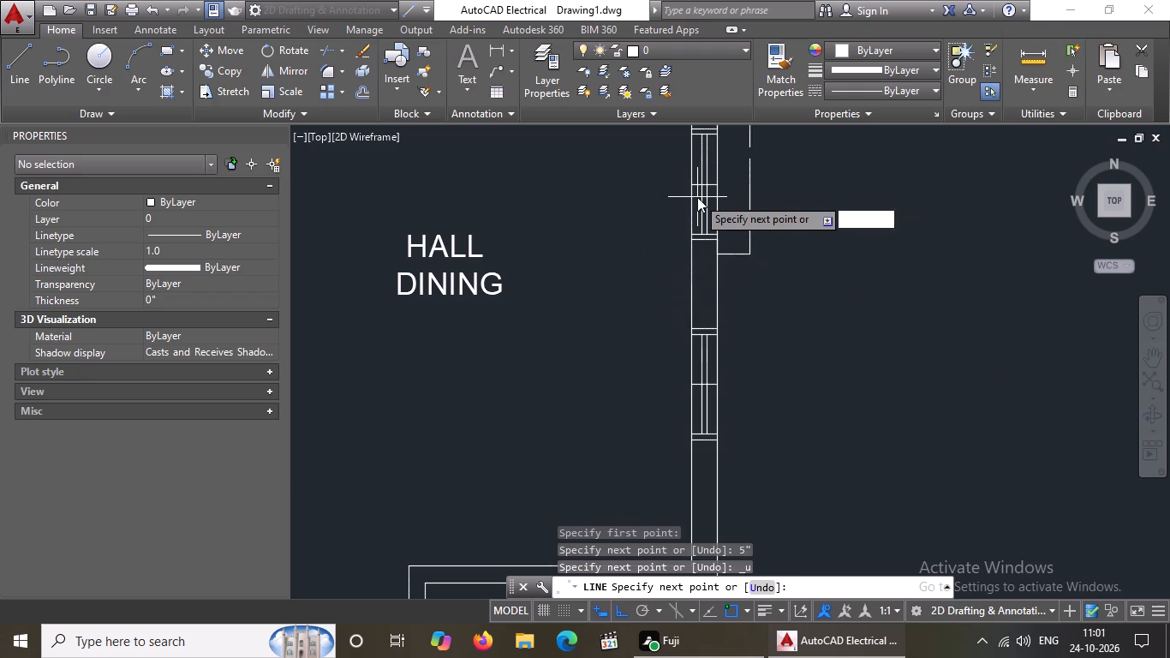
{"action": "key", "text": "shift+quotedbl"}
{"action": "key", "text": "Return"}
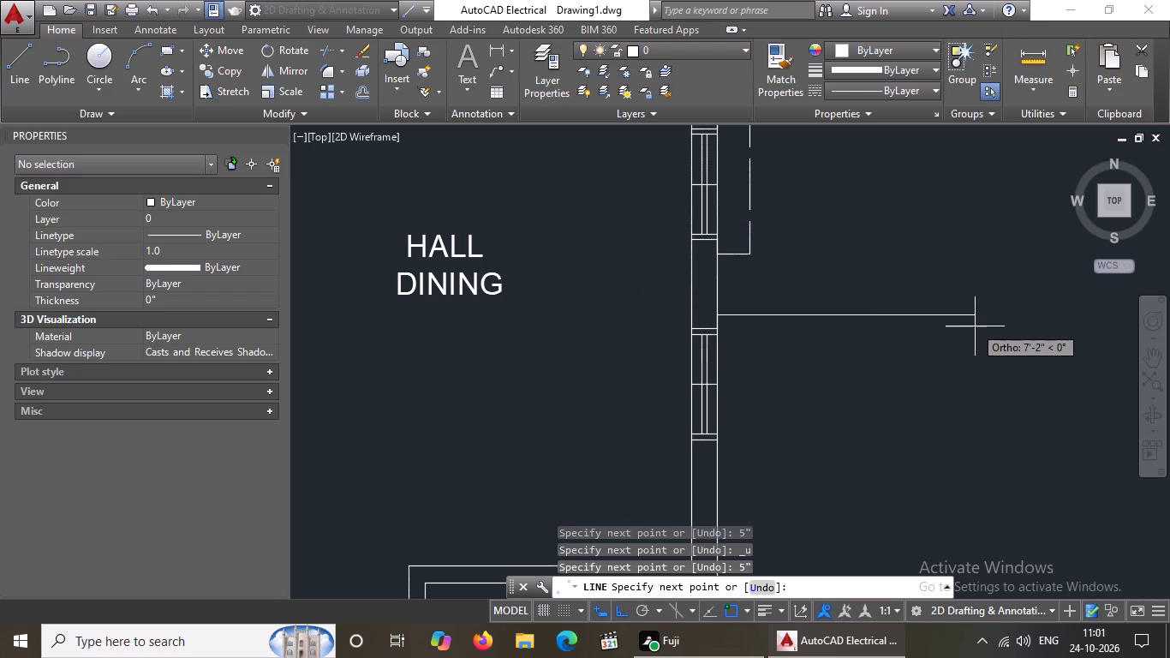
{"action": "type", "text": "1'"}
{"action": "key", "text": "Return"}
{"action": "key", "text": "Return"}
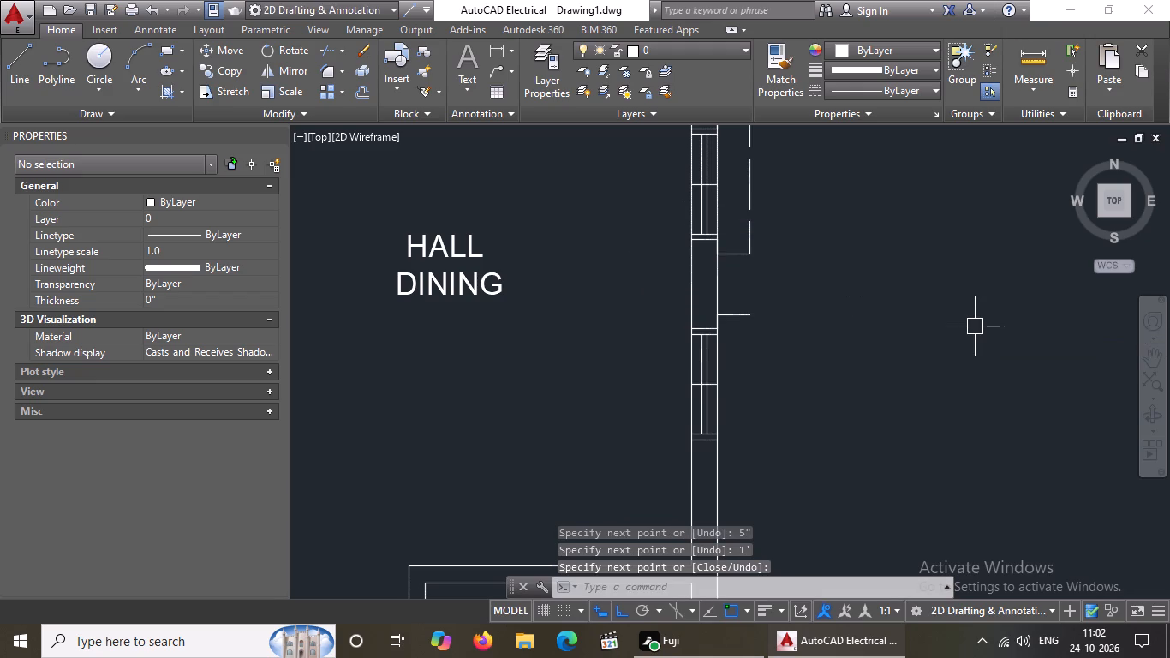
Draw a line from the lower hall window's bottom outer corner, 5" down and 1' outward, and join it to the upper projection's end.
{"action": "key", "text": "l"}
{"action": "key", "text": "Return"}
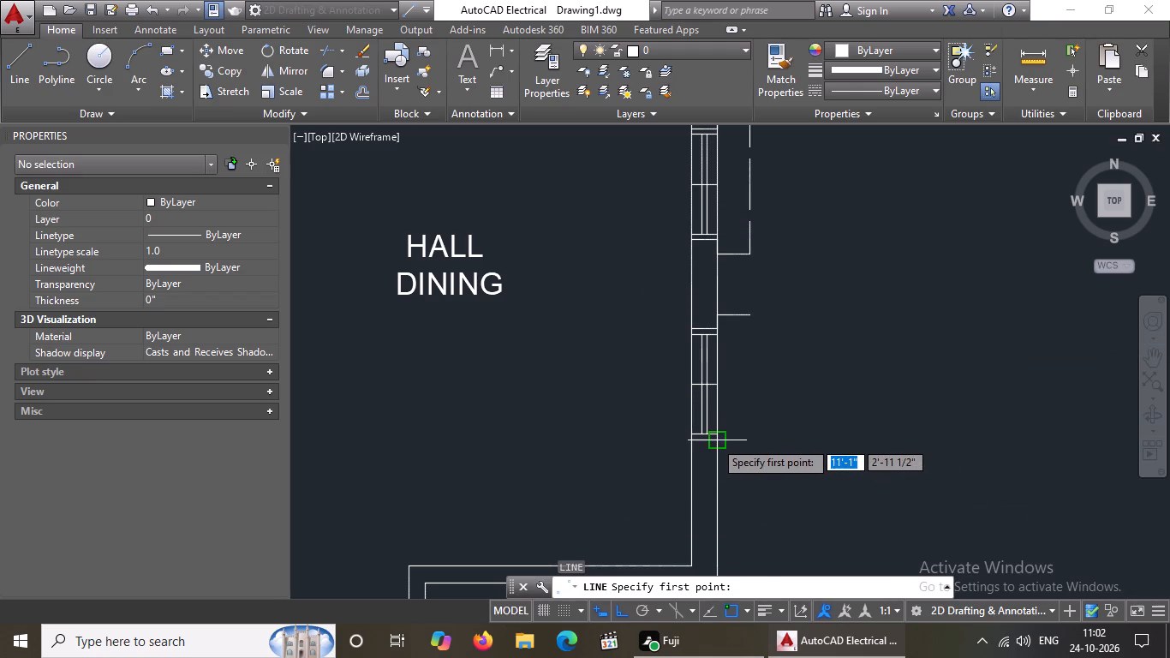
{"action": "left_click_drag", "start_coordinate": [714, 440], "coordinate": [714, 459]}
{"action": "type", "text": "5\""}
{"action": "key", "text": "Return"}
{"action": "type", "text": "1'"}
{"action": "key", "text": "Return"}
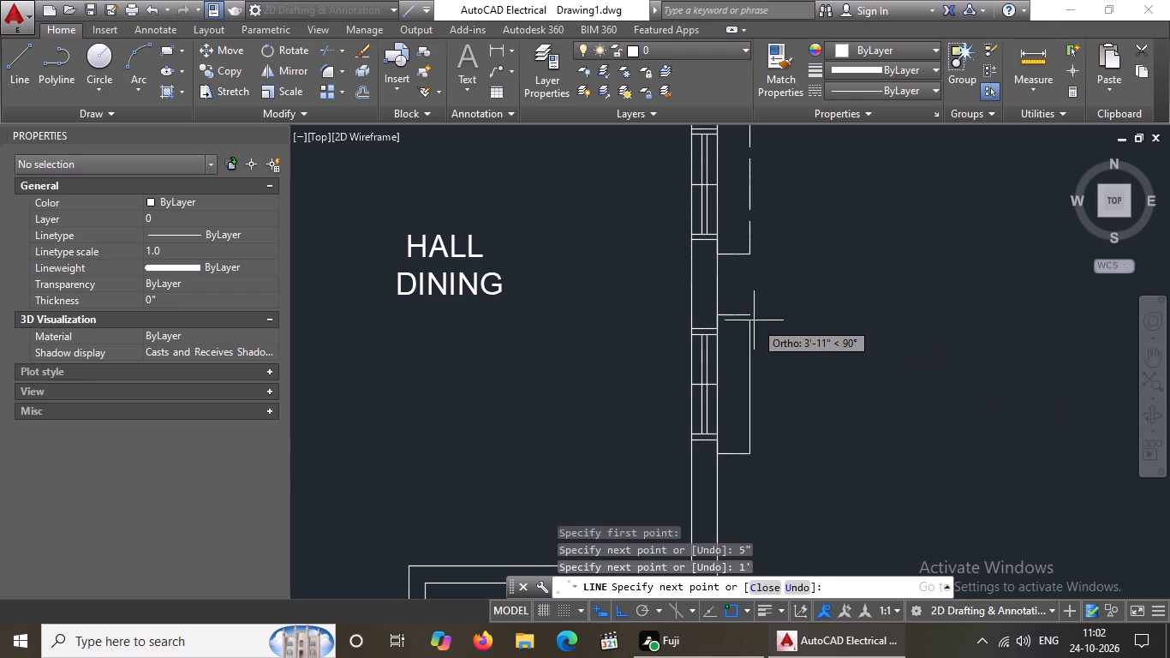
{"action": "left_click", "coordinate": [749, 314]}
{"action": "key", "text": "Escape"}
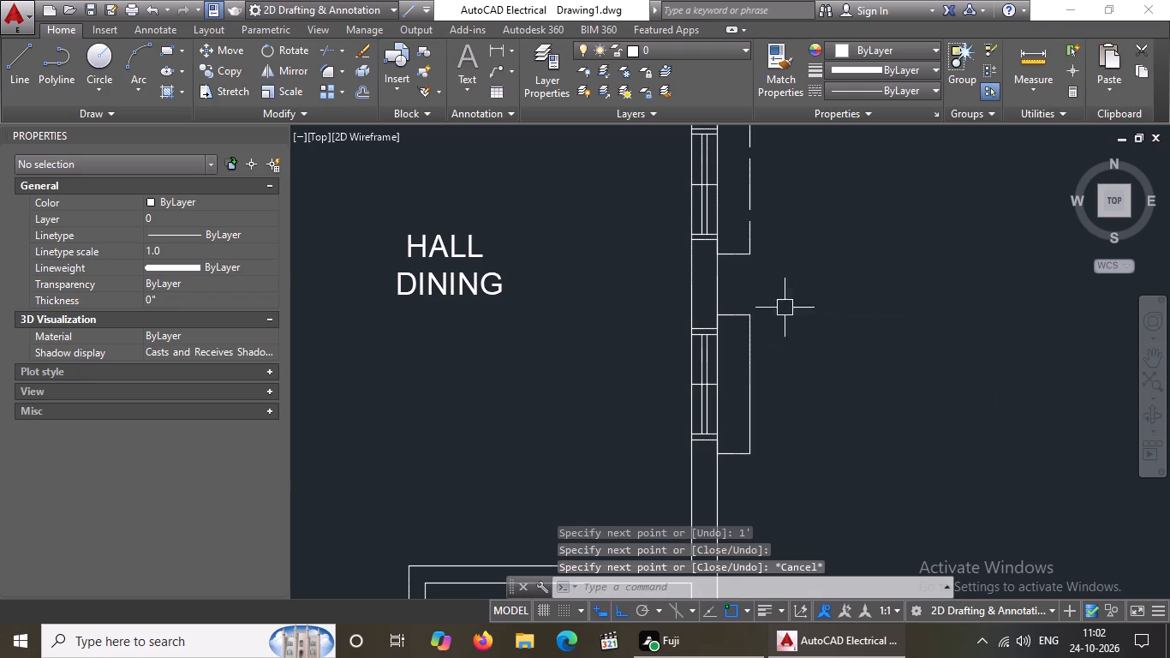
Change the linetype of the projecting outline around the lower hall window to the dashed ACAD_ISO02 linetype.
{"action": "scroll", "coordinate": [725, 315], "scroll_direction": "up", "scroll_amount": 2}
{"action": "left_click_drag", "start_coordinate": [686, 285], "coordinate": [693, 306]}
{"action": "scroll", "coordinate": [790, 378], "scroll_direction": "down", "scroll_amount": 3}
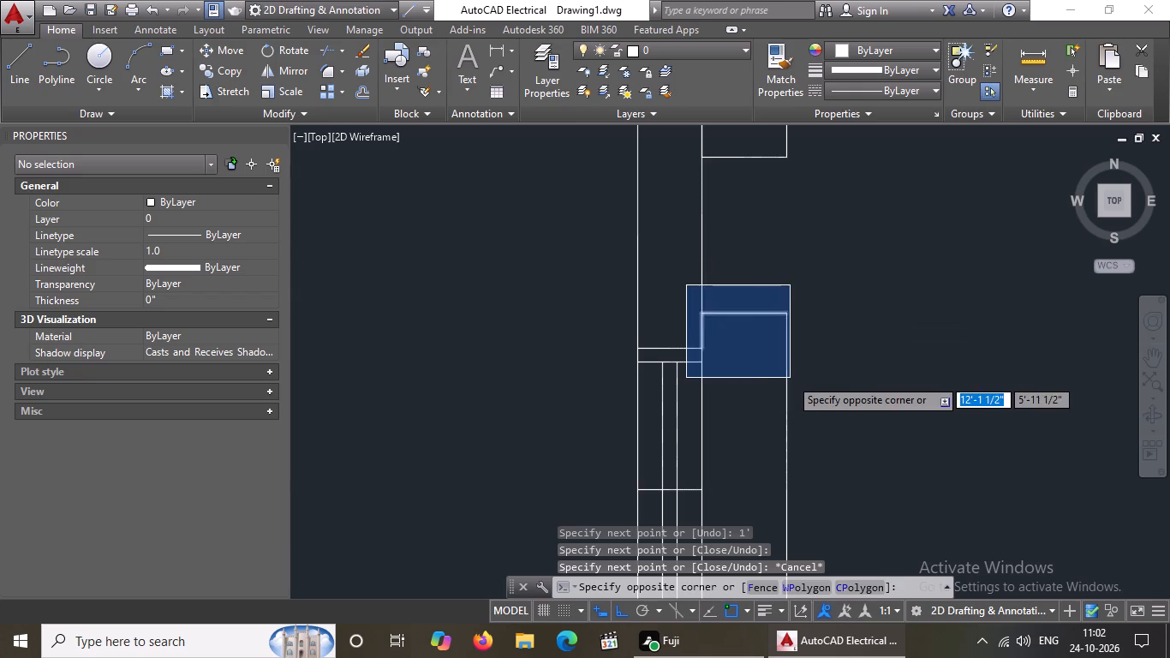
{"action": "scroll", "coordinate": [790, 378], "scroll_direction": "down", "scroll_amount": 1}
{"action": "left_click", "coordinate": [824, 469]}
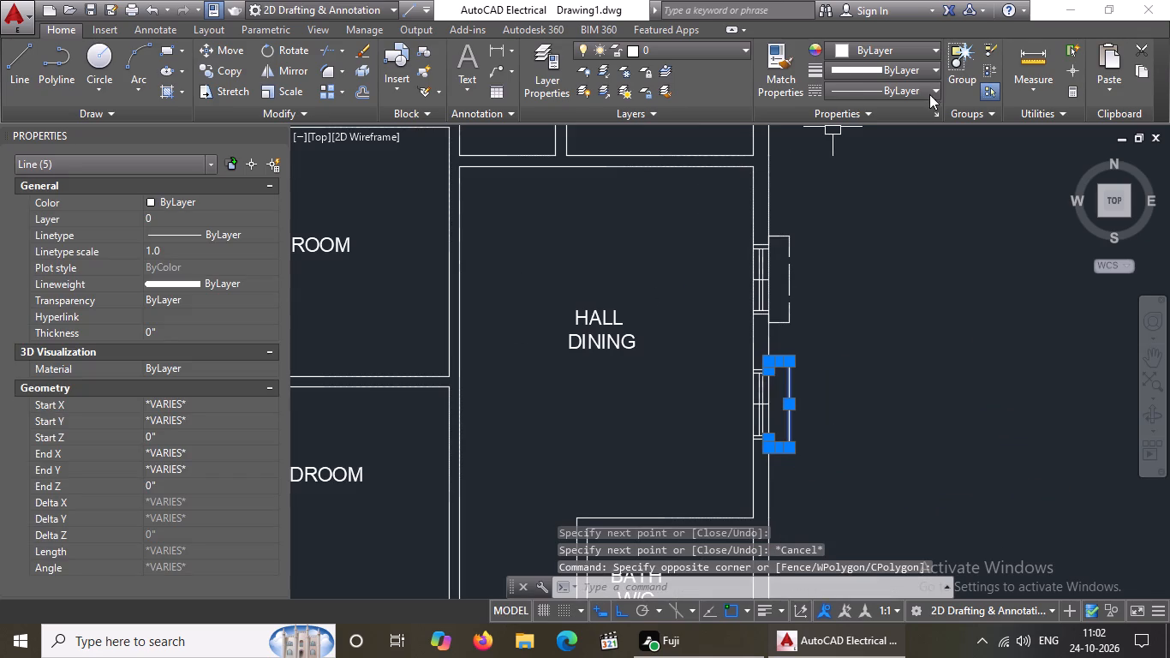
{"action": "left_click", "coordinate": [924, 89]}
{"action": "left_click", "coordinate": [869, 154]}
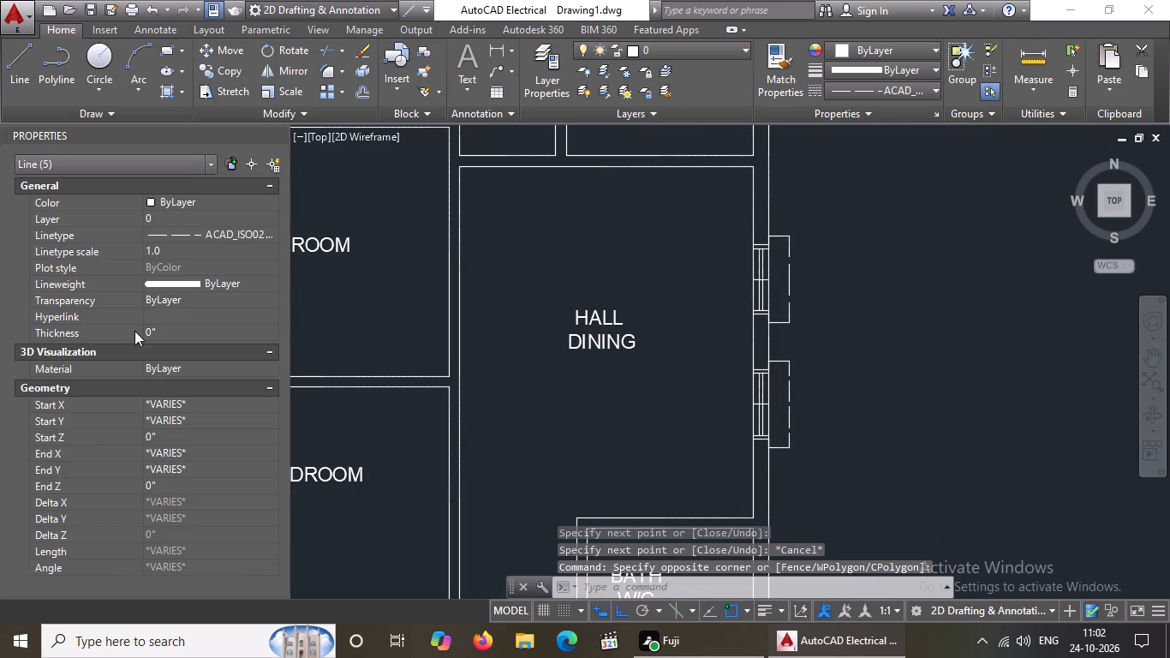
Set the linetype scale of the lower hall window's projection outline to 1.5.
{"action": "left_click", "coordinate": [168, 254]}
{"action": "key", "text": "BackSpace"}
{"action": "key", "text": "BackSpace"}
{"action": "key", "text": "BackSpace"}
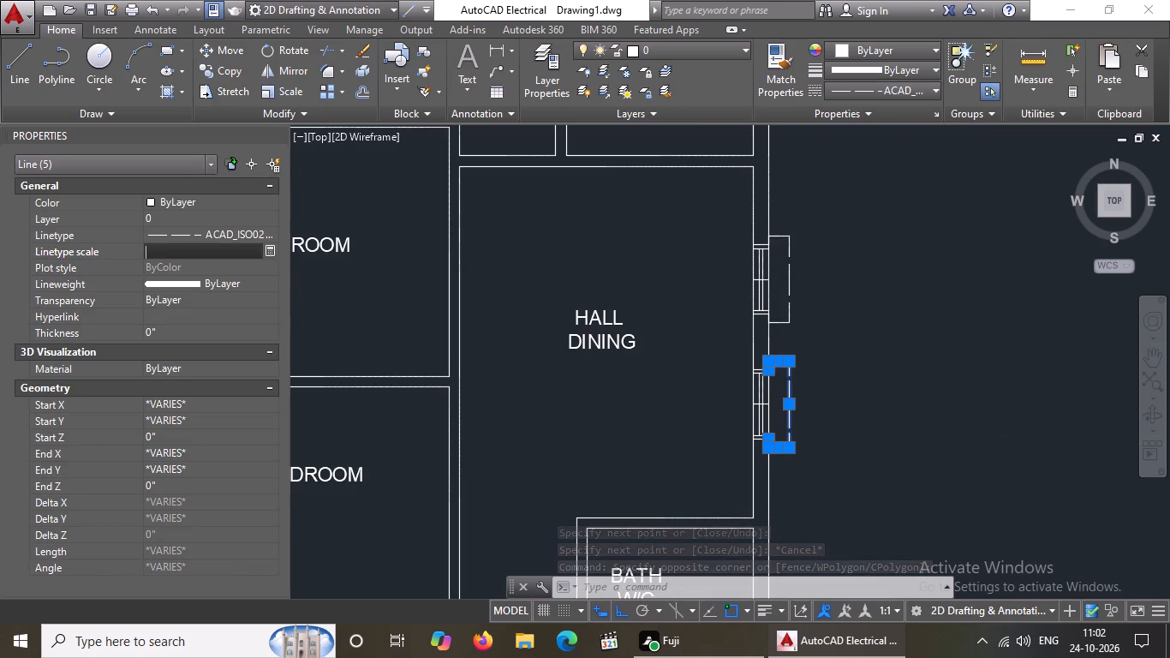
{"action": "type", "text": "1."}
{"action": "key", "text": "5"}
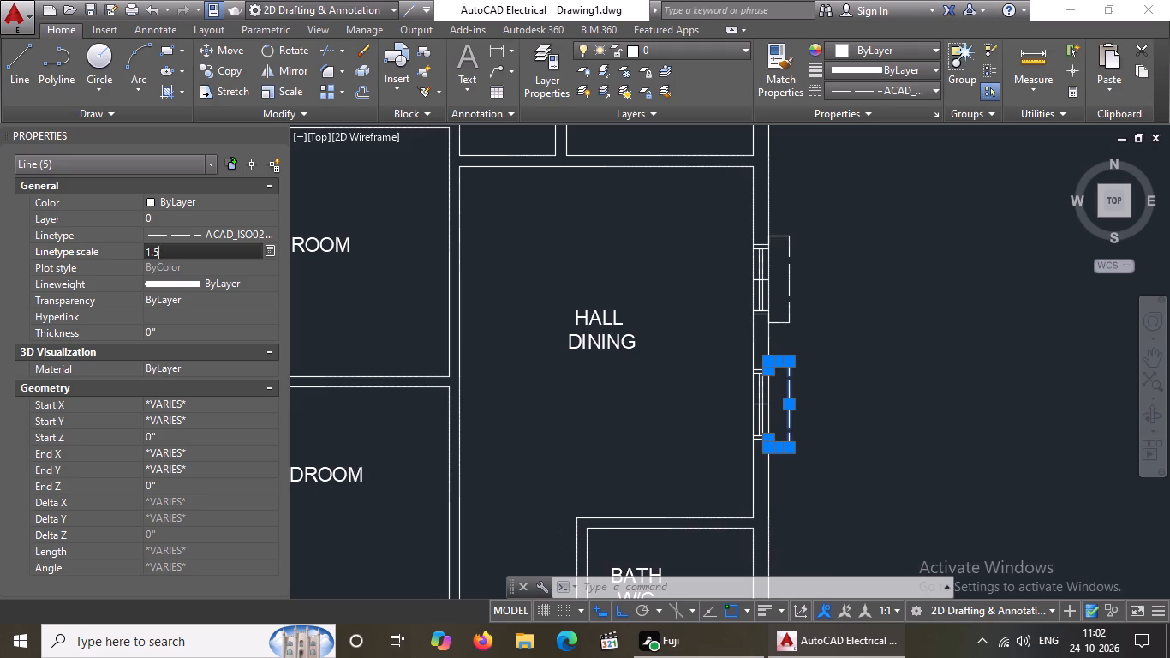
{"action": "key", "text": "Return"}
{"action": "scroll", "coordinate": [757, 498], "scroll_direction": "down", "scroll_amount": 4}
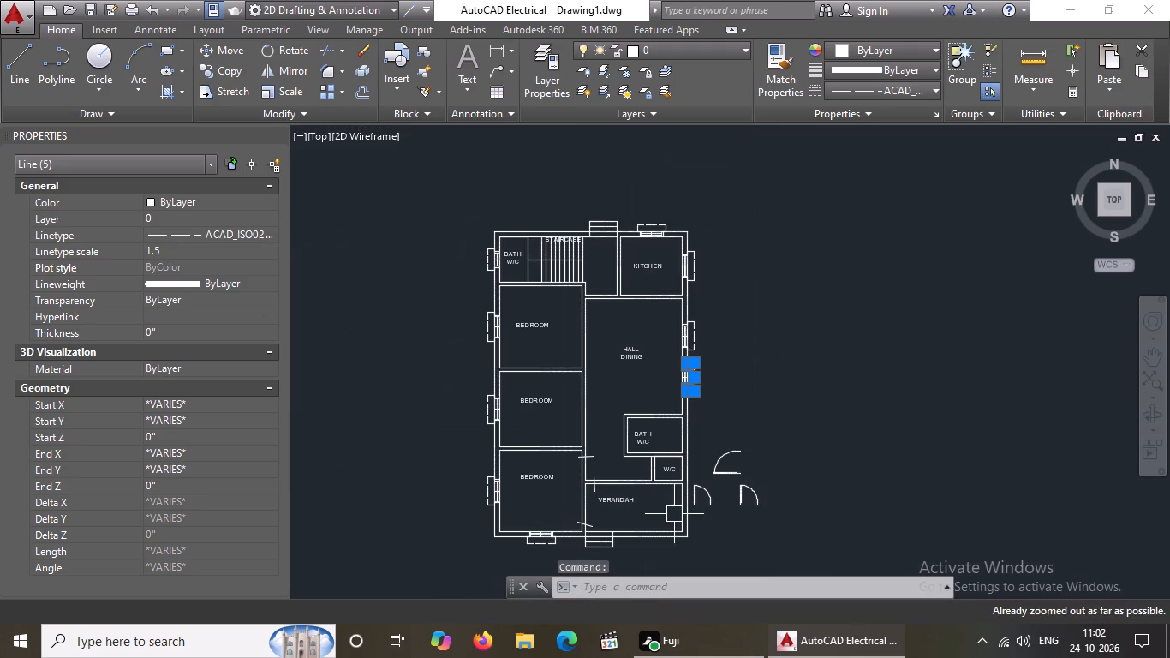
{"action": "key", "text": "Escape"}
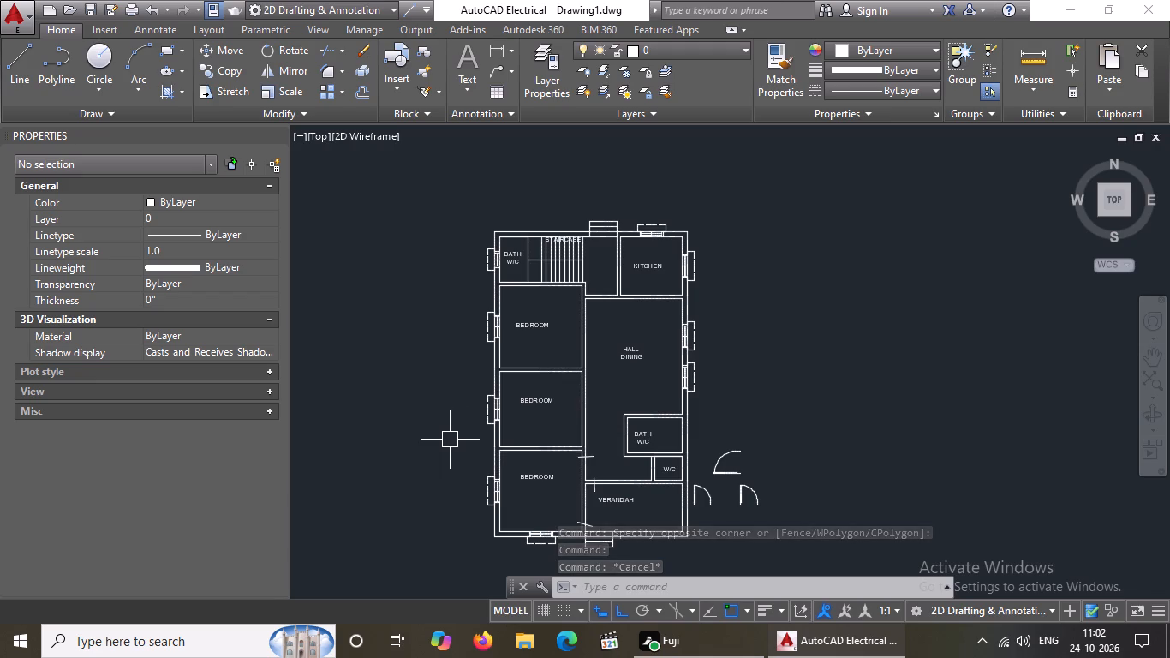
Draw a 9" line across the east wall from the midpoint of the inner wall face of the Bath W/C beside the hall.
{"action": "scroll", "coordinate": [586, 396], "scroll_direction": "up", "scroll_amount": 1}
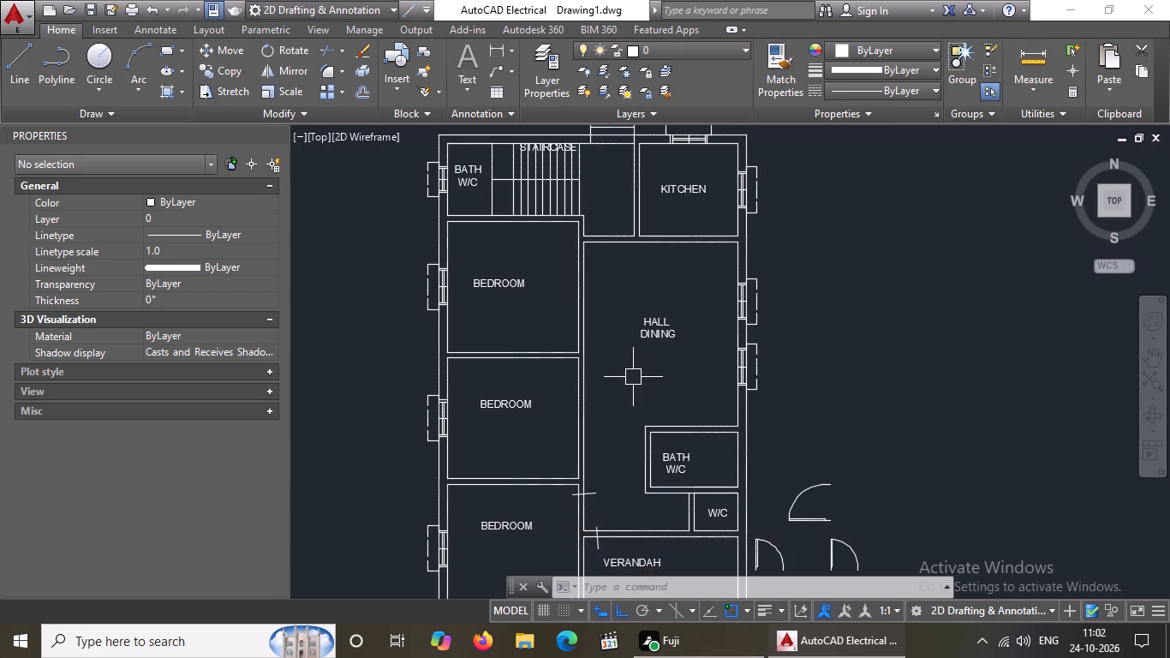
{"action": "scroll", "coordinate": [663, 298], "scroll_direction": "down", "scroll_amount": 3}
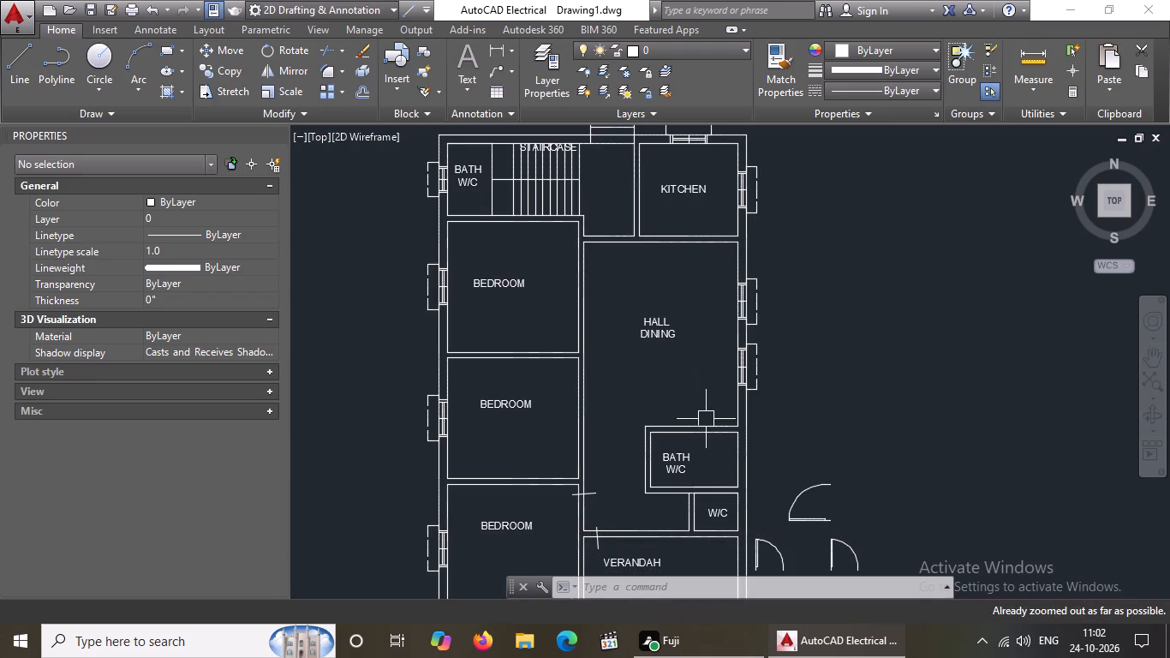
{"action": "middle_click_drag", "start_coordinate": [720, 454], "coordinate": [699, 372]}
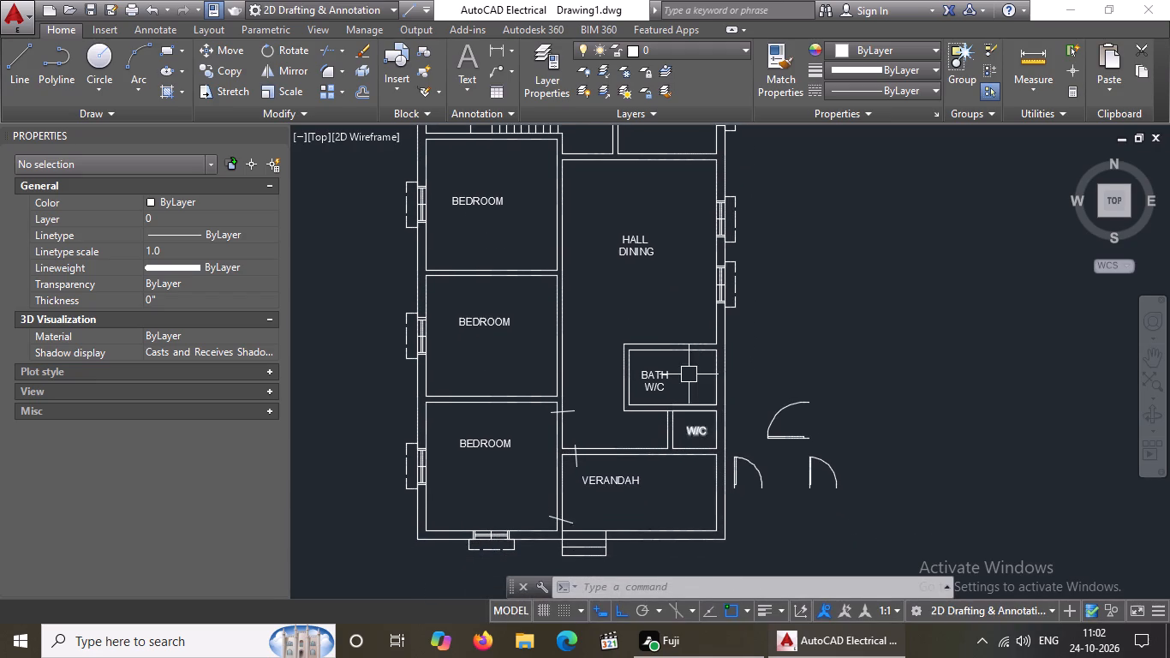
{"action": "scroll", "coordinate": [723, 399], "scroll_direction": "up", "scroll_amount": 2}
{"action": "scroll", "coordinate": [719, 388], "scroll_direction": "down", "scroll_amount": 3}
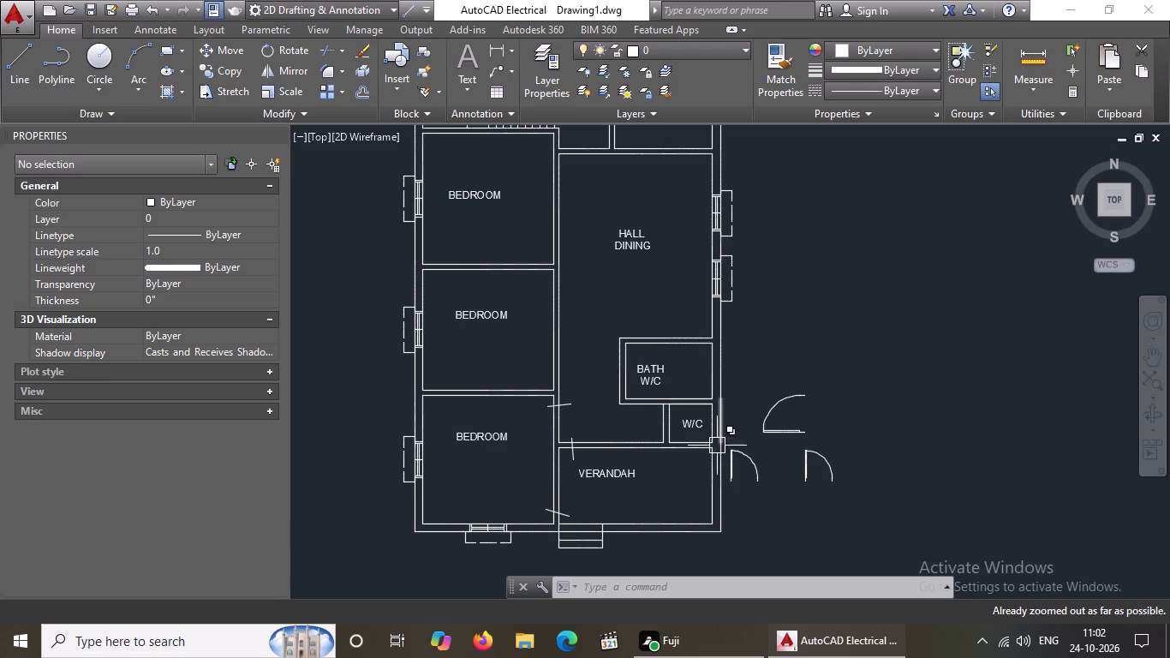
{"action": "left_click", "coordinate": [10, 72]}
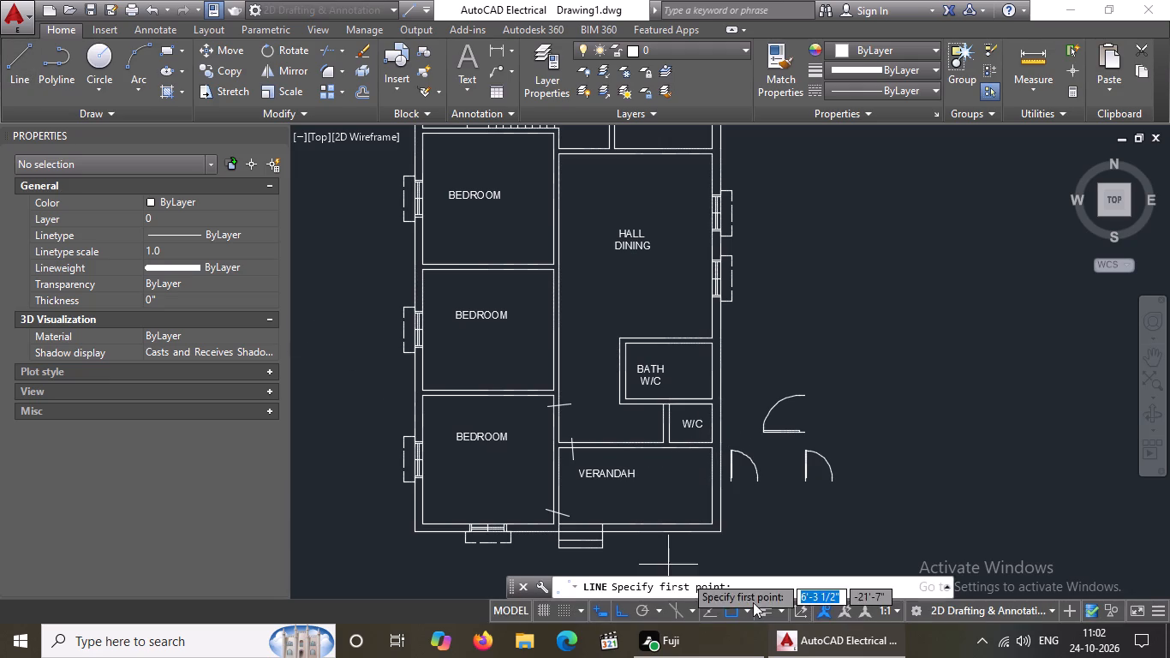
{"action": "left_click", "coordinate": [712, 374]}
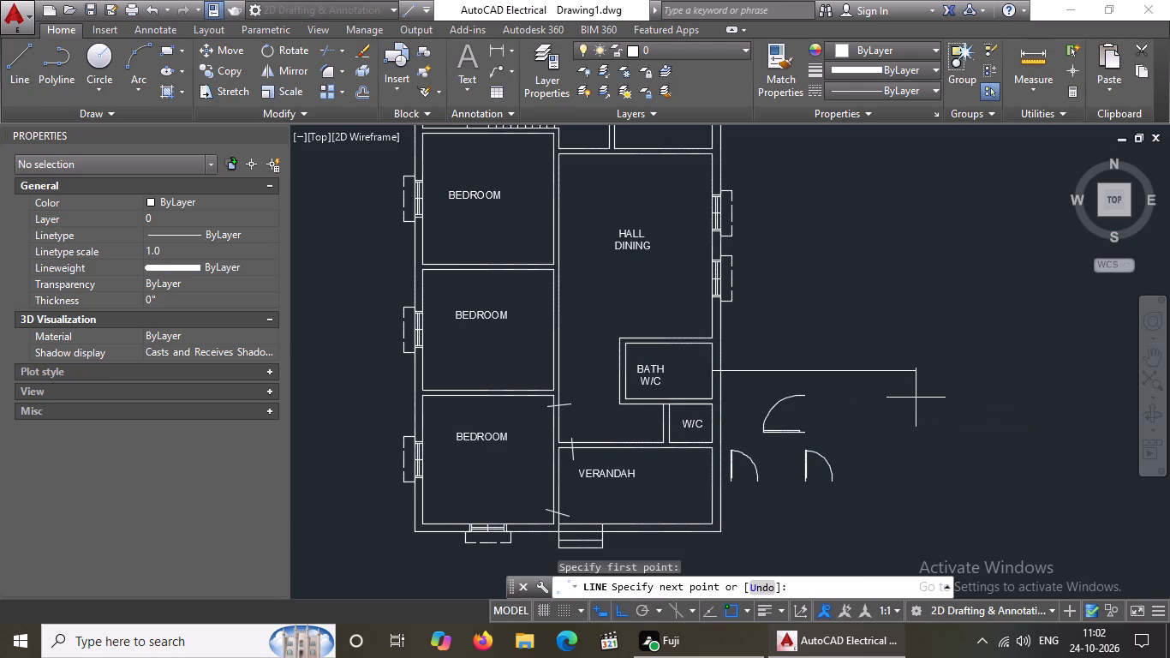
{"action": "key", "text": "9"}
{"action": "key", "text": "shift+quotedbl"}
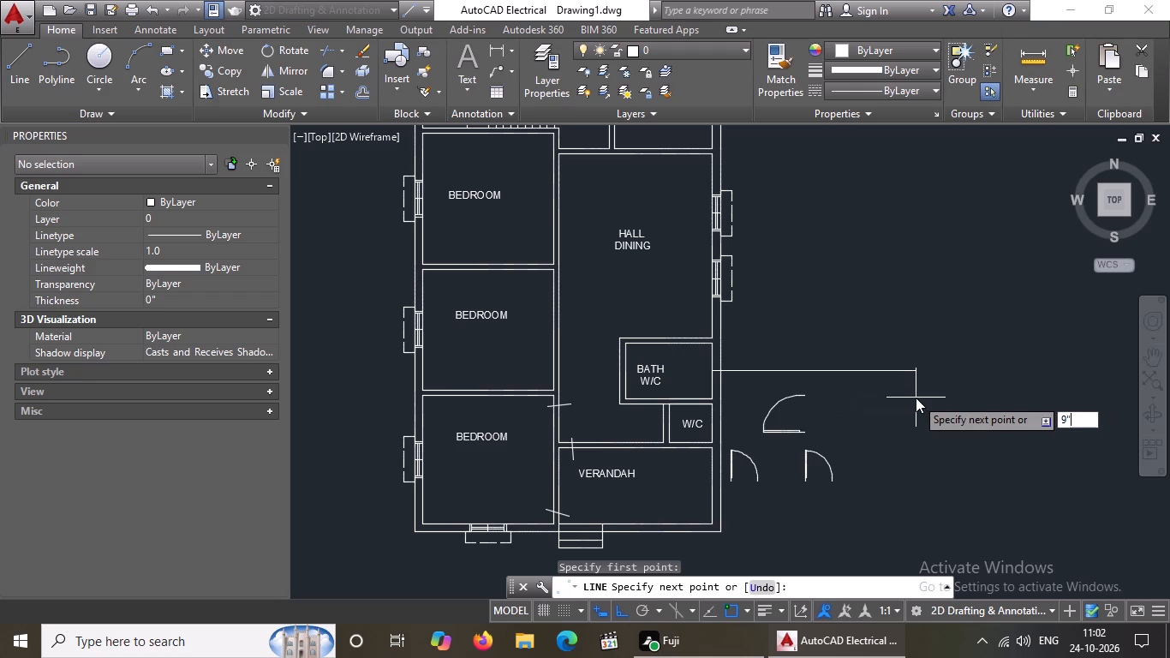
{"action": "key", "text": "Return"}
{"action": "key", "text": "Return"}
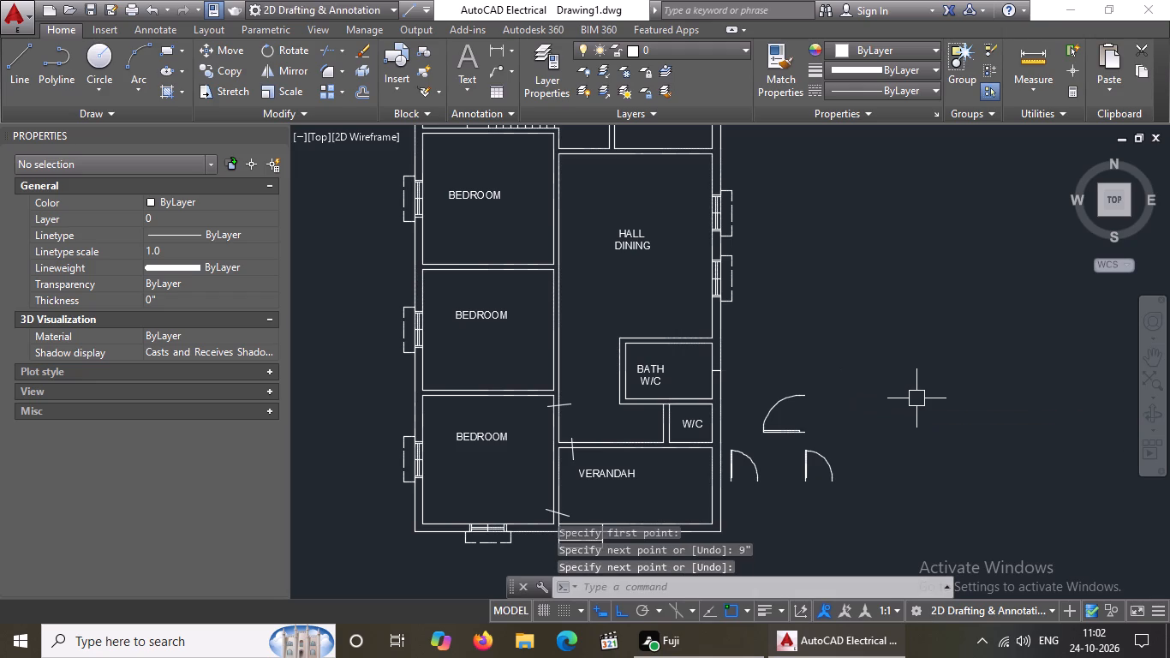
{"action": "scroll", "coordinate": [709, 392], "scroll_direction": "up", "scroll_amount": 3}
{"action": "key", "text": "Escape"}
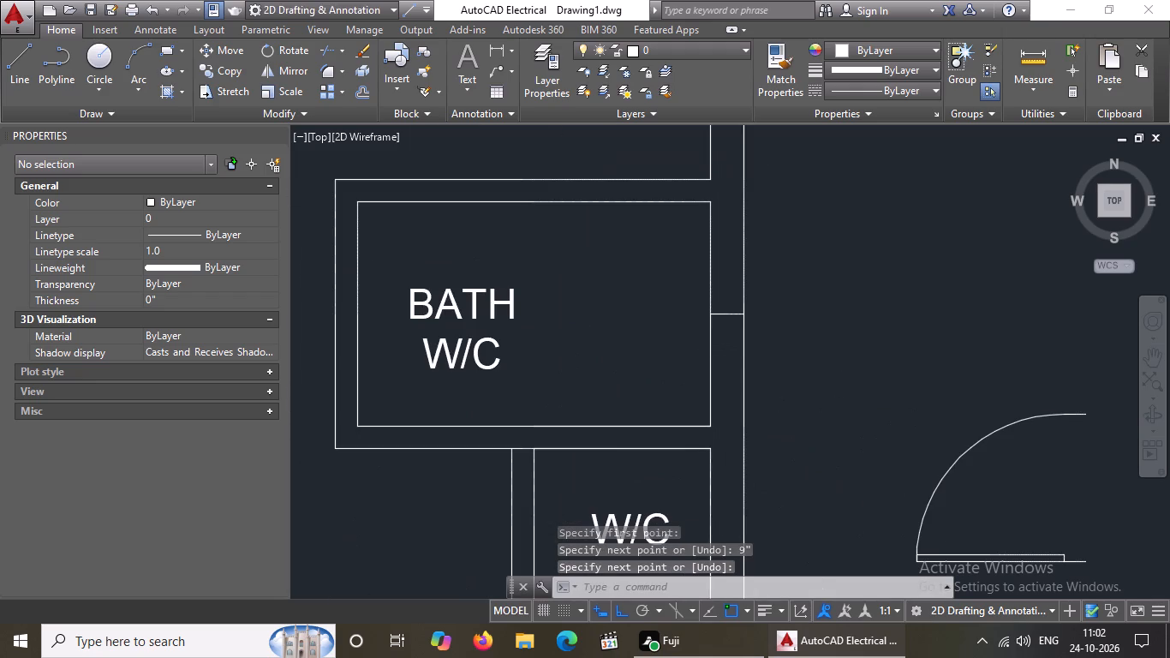
Offset the line across the Bath W/C's east wall 1' upward and 1' downward along the wall.
{"action": "key", "text": "o"}
{"action": "key", "text": "Return"}
{"action": "type", "text": "1'"}
{"action": "key", "text": "Return"}
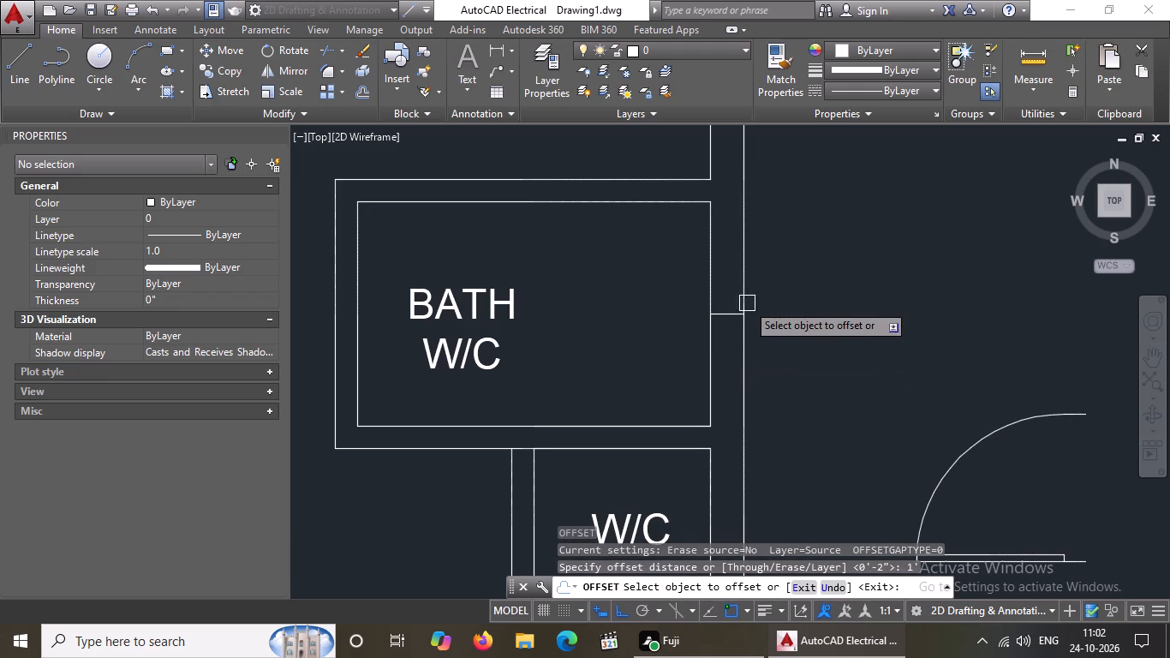
{"action": "left_click", "coordinate": [726, 314]}
{"action": "left_click", "coordinate": [739, 186]}
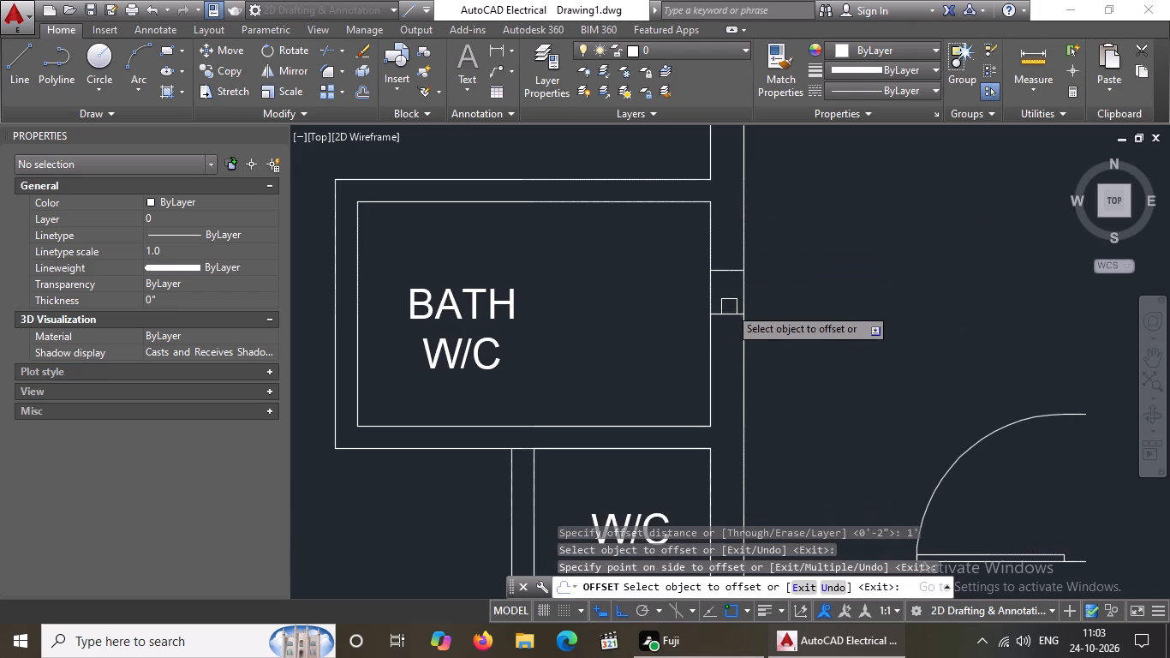
{"action": "left_click", "coordinate": [728, 315]}
{"action": "left_click", "coordinate": [728, 363]}
{"action": "key", "text": "Escape"}
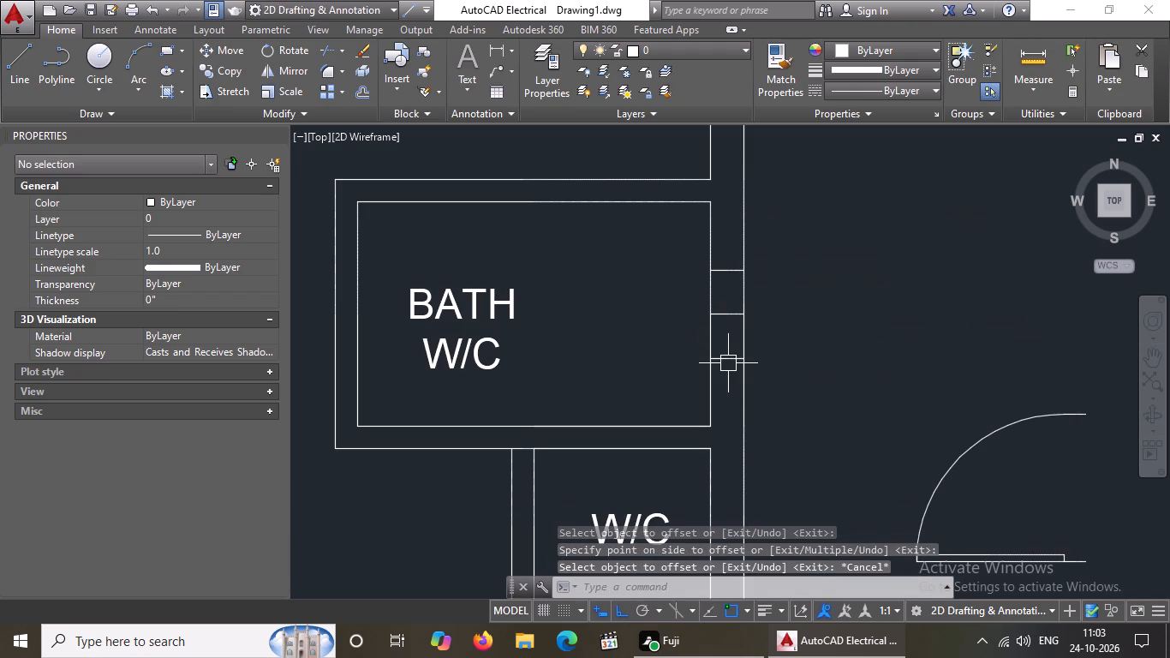
Draw a 2' line down the middle of the Bath W/C window, joining the midpoints of its two end lines.
{"action": "key", "text": "l"}
{"action": "key", "text": "Return"}
{"action": "left_click", "coordinate": [725, 271]}
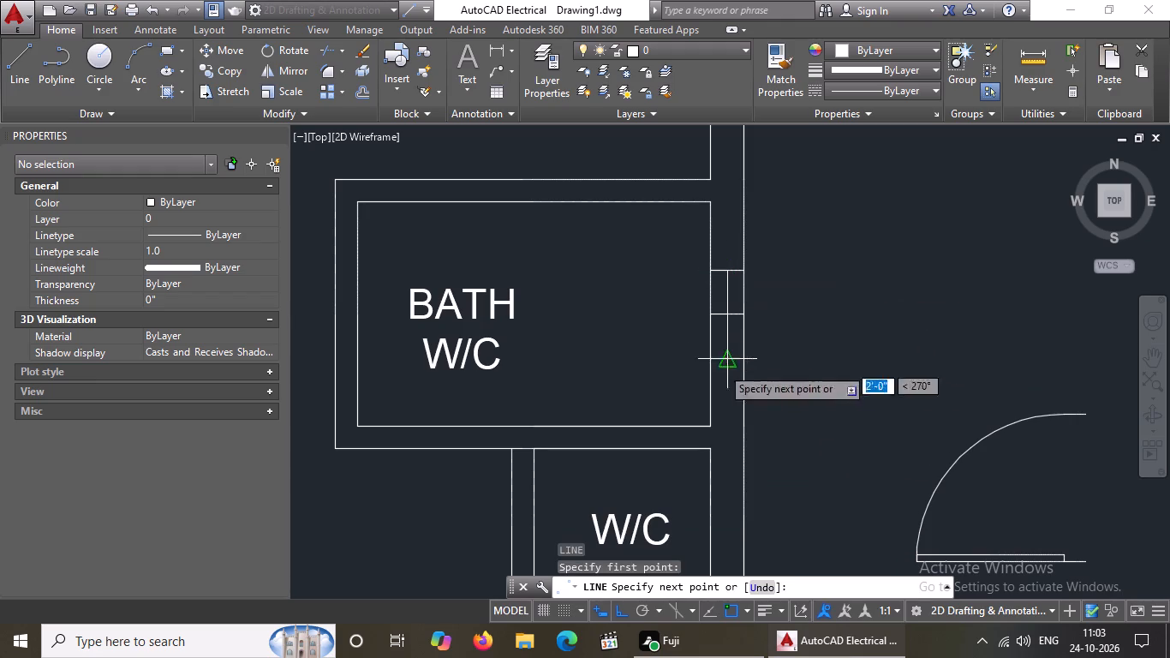
{"action": "left_click", "coordinate": [722, 359]}
{"action": "key", "text": "Escape"}
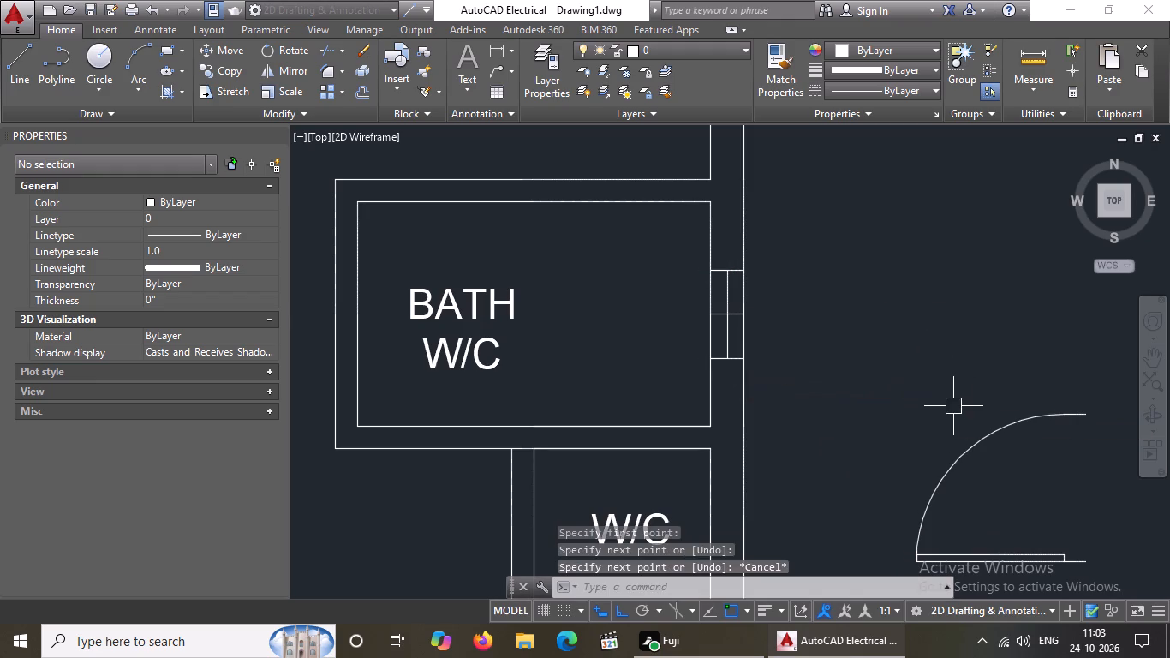
{"action": "key", "text": "Escape"}
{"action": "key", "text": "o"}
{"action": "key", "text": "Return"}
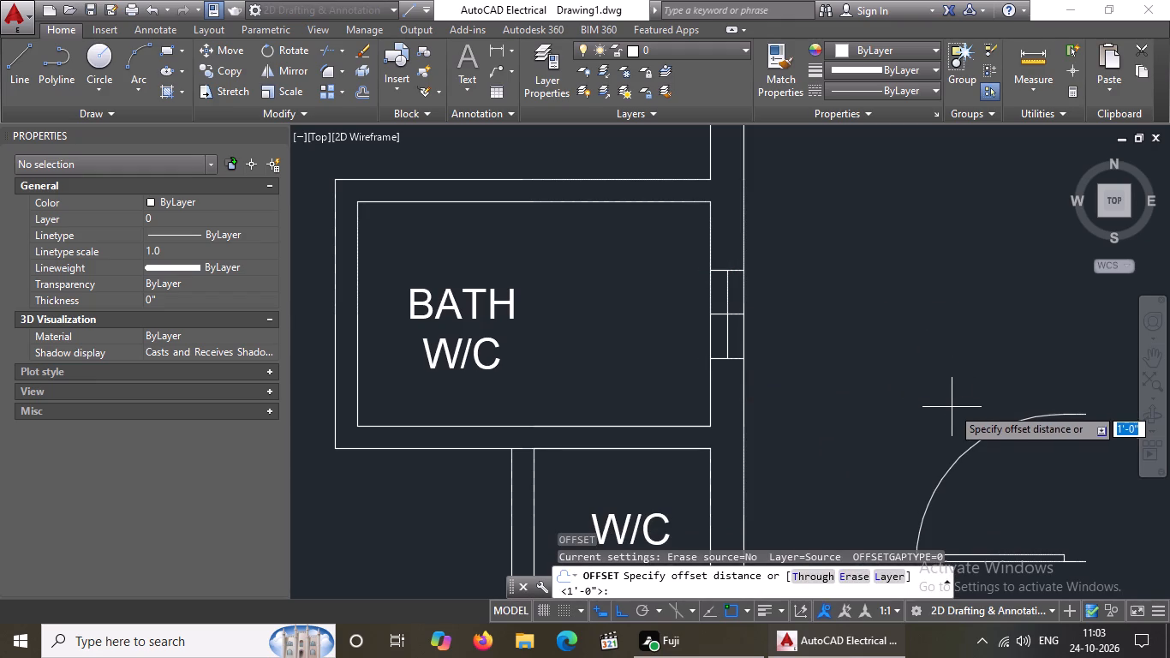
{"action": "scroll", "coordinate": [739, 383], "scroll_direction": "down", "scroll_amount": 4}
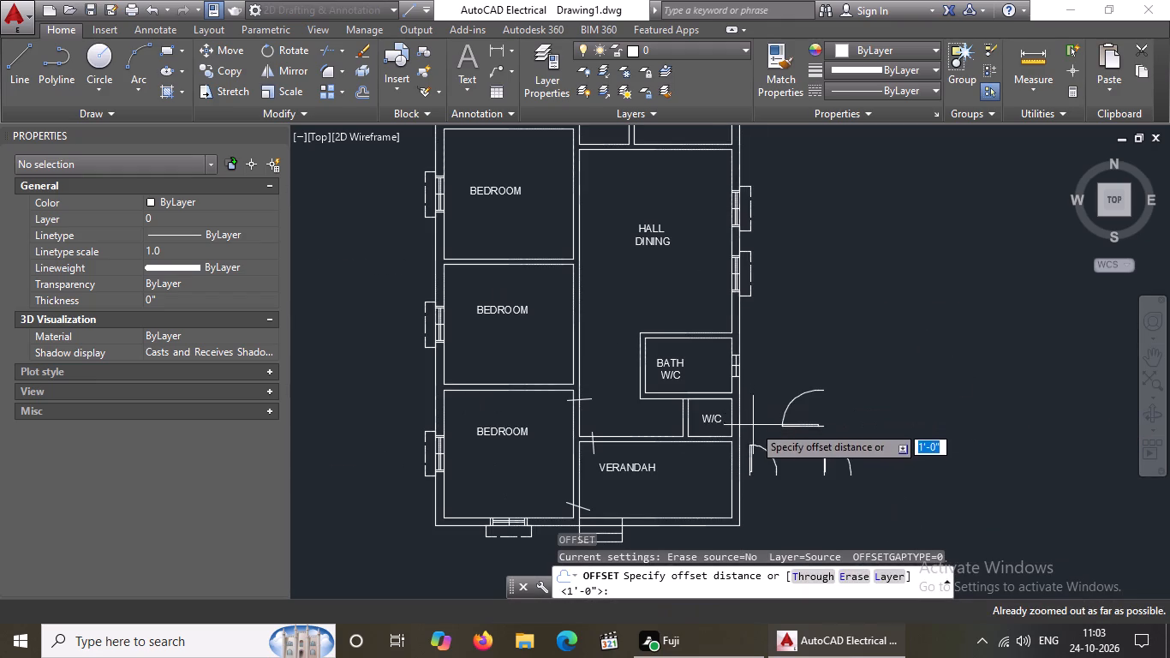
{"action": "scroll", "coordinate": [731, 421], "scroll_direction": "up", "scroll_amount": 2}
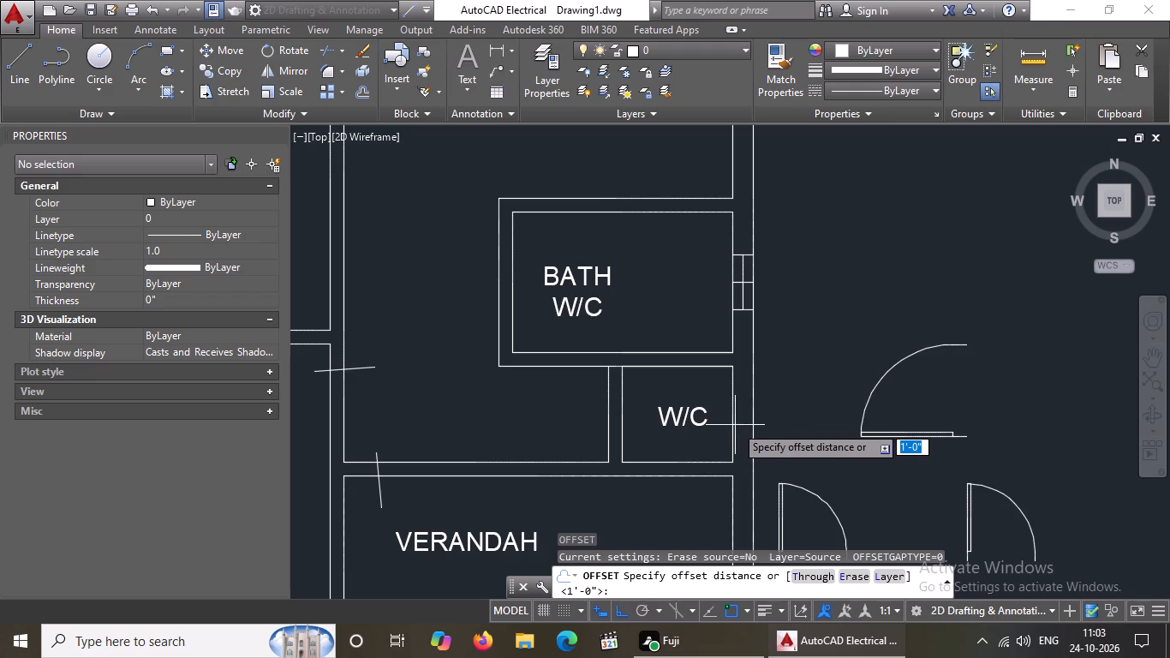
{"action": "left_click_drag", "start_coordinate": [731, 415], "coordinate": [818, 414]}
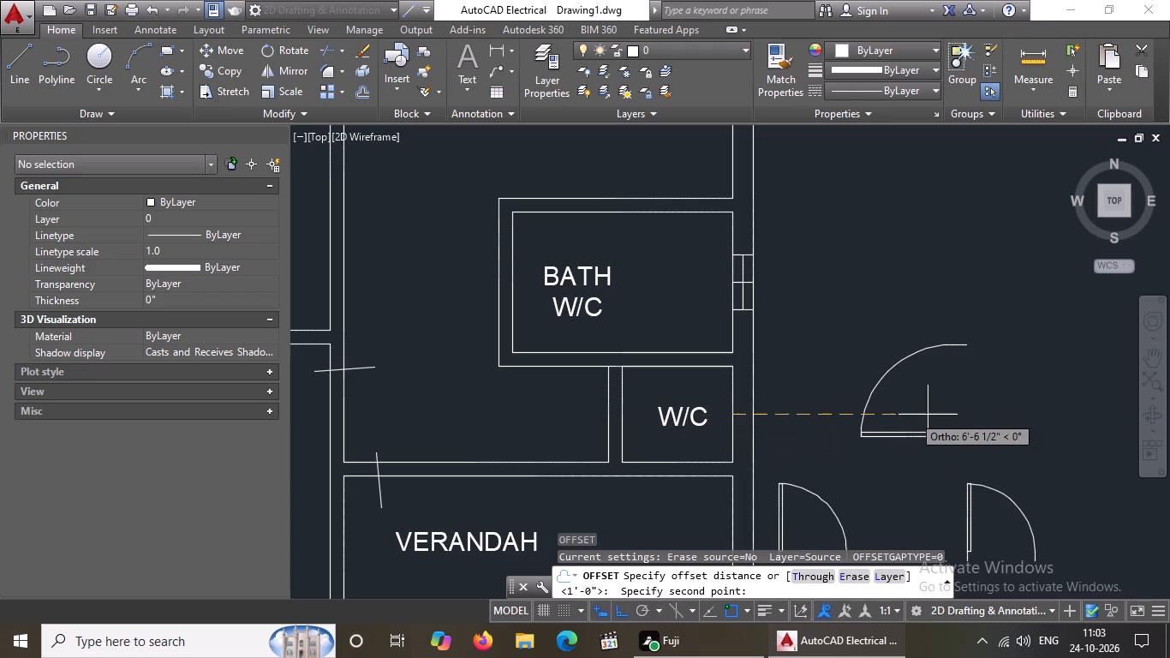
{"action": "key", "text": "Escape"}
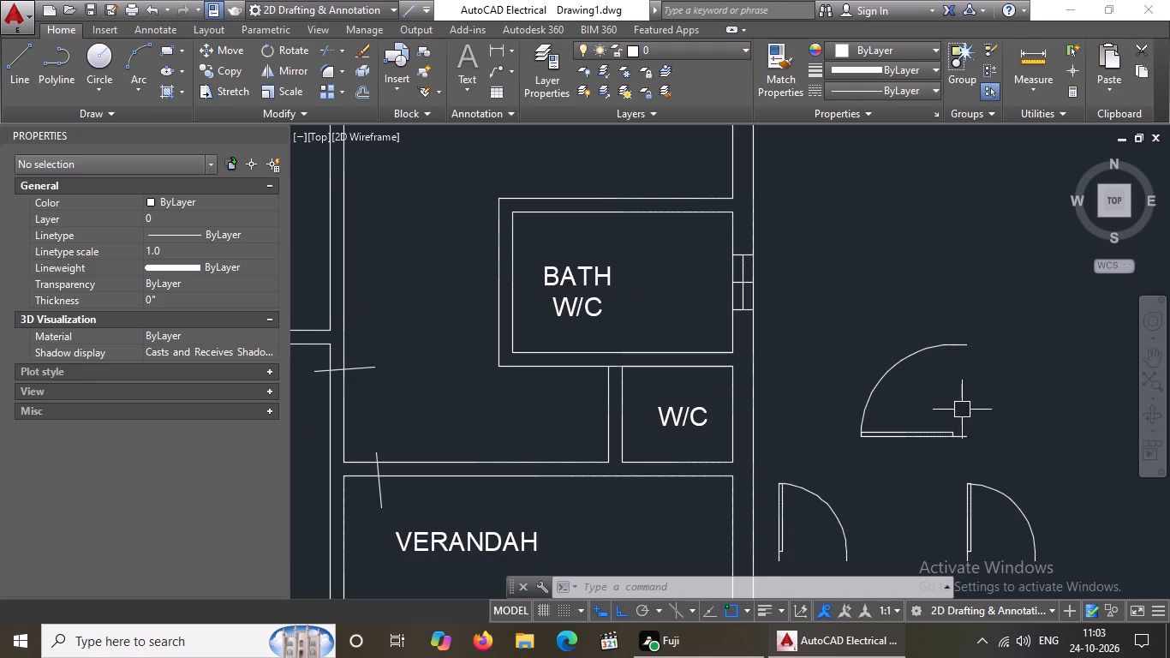
Draw a 9" line across the east wall from the midpoint of the small W/C's inner wall face.
{"action": "key", "text": "l"}
{"action": "key", "text": "Return"}
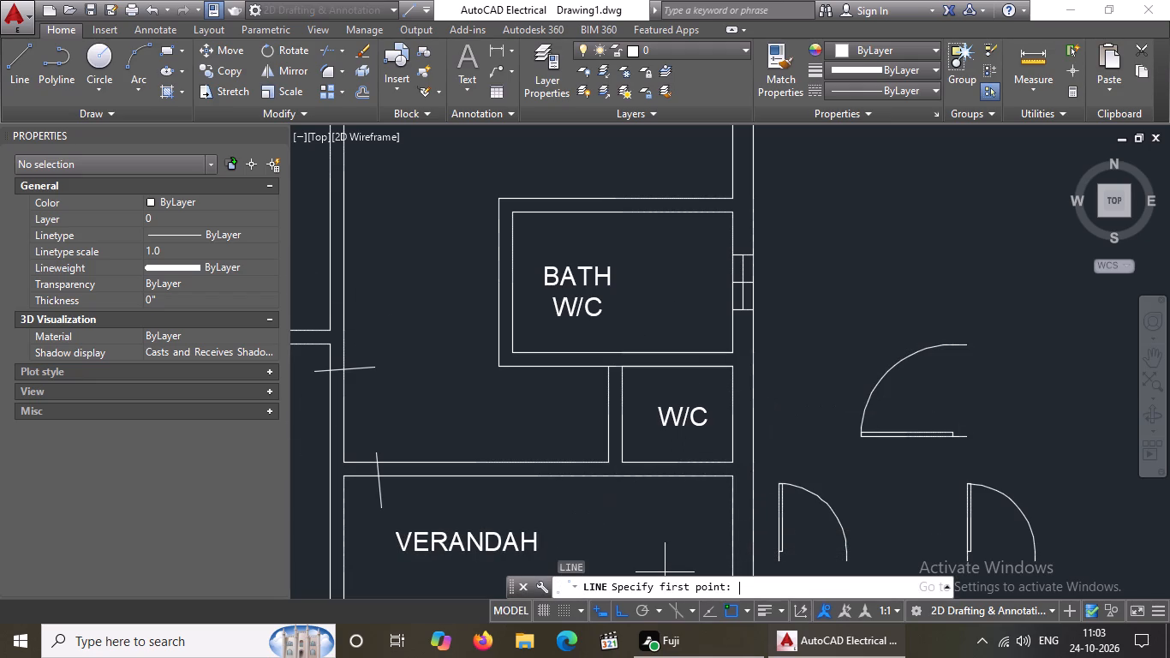
{"action": "left_click", "coordinate": [733, 414]}
{"action": "key", "text": "9"}
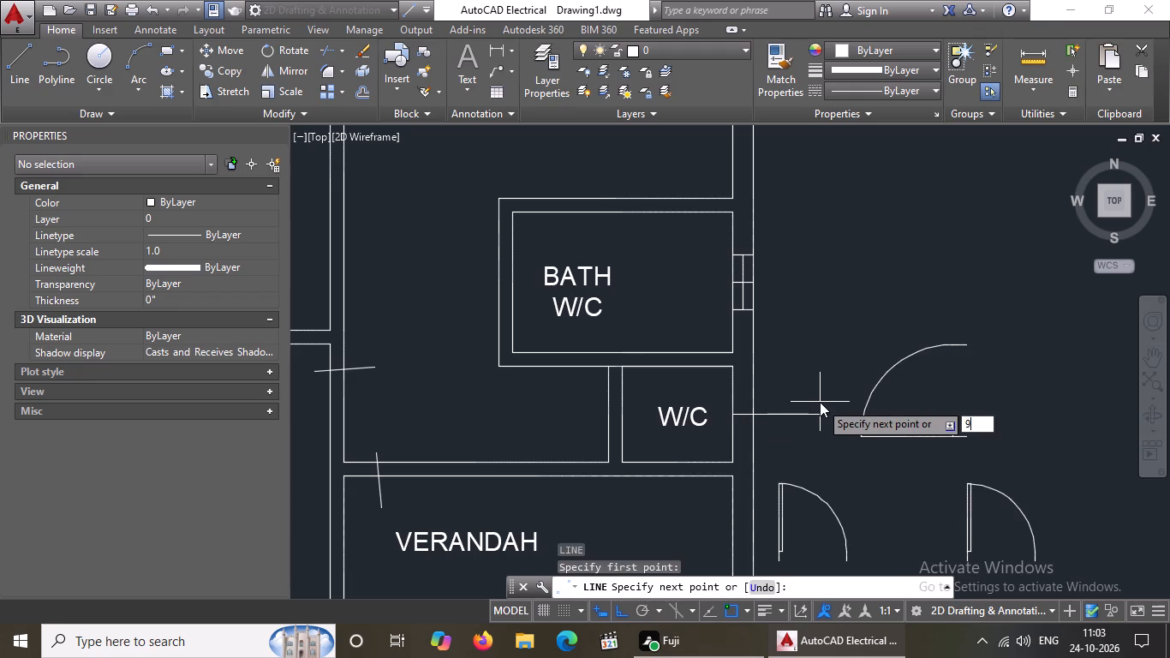
{"action": "key", "text": "shift+quotedbl"}
{"action": "key", "text": "Return"}
{"action": "key", "text": "Return"}
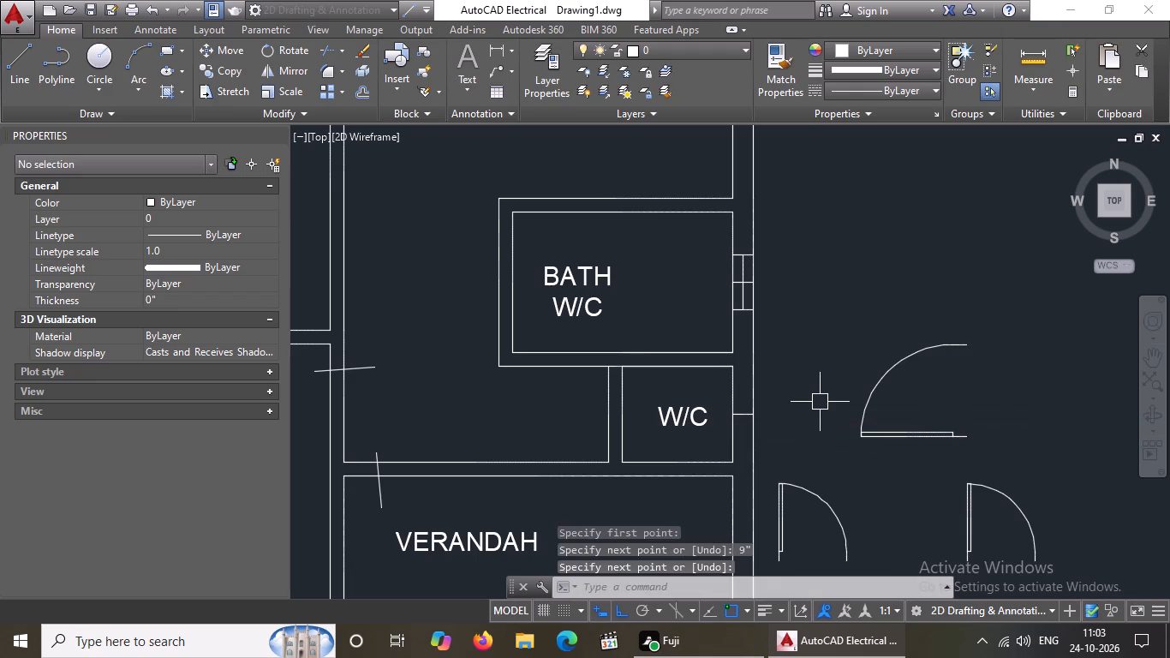
Offset the line across the small W/C's east wall by 1' upward and 1' downward along the wall.
{"action": "key", "text": "o"}
{"action": "key", "text": "Return"}
{"action": "type", "text": "1'"}
{"action": "key", "text": "Return"}
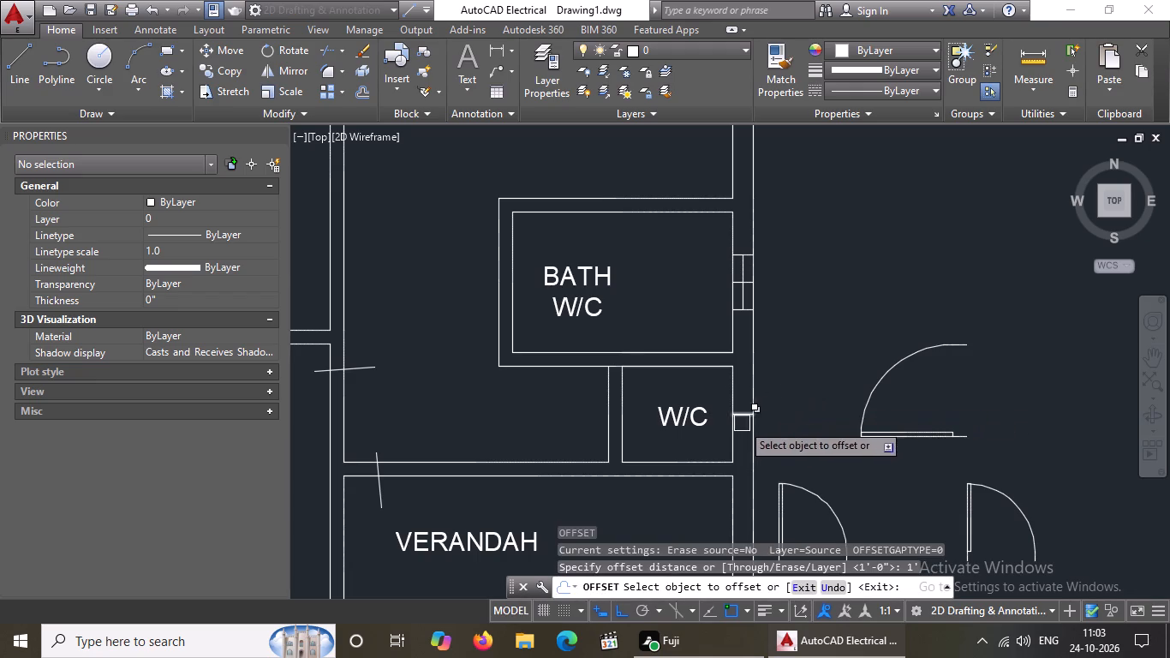
{"action": "scroll", "coordinate": [731, 416], "scroll_direction": "up", "scroll_amount": 2}
{"action": "left_click_drag", "start_coordinate": [768, 413], "coordinate": [771, 401]}
{"action": "left_click", "coordinate": [783, 343]}
{"action": "left_click", "coordinate": [758, 416]}
{"action": "left_click", "coordinate": [764, 469]}
{"action": "scroll", "coordinate": [801, 436], "scroll_direction": "down", "scroll_amount": 4}
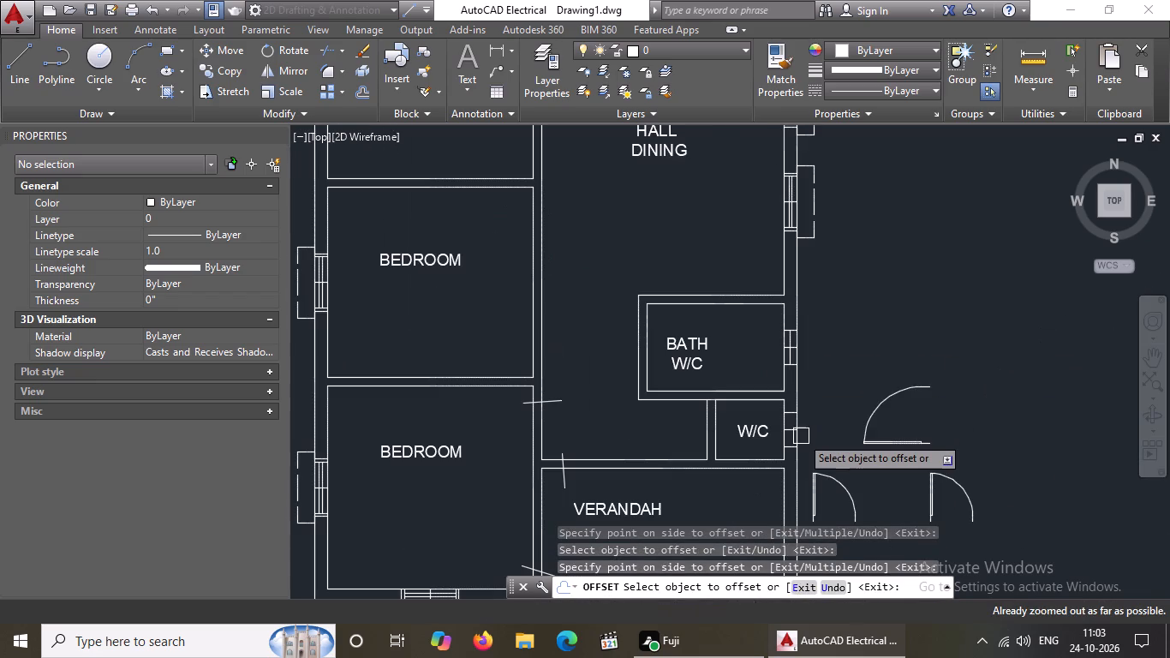
{"action": "scroll", "coordinate": [801, 436], "scroll_direction": "up", "scroll_amount": 3}
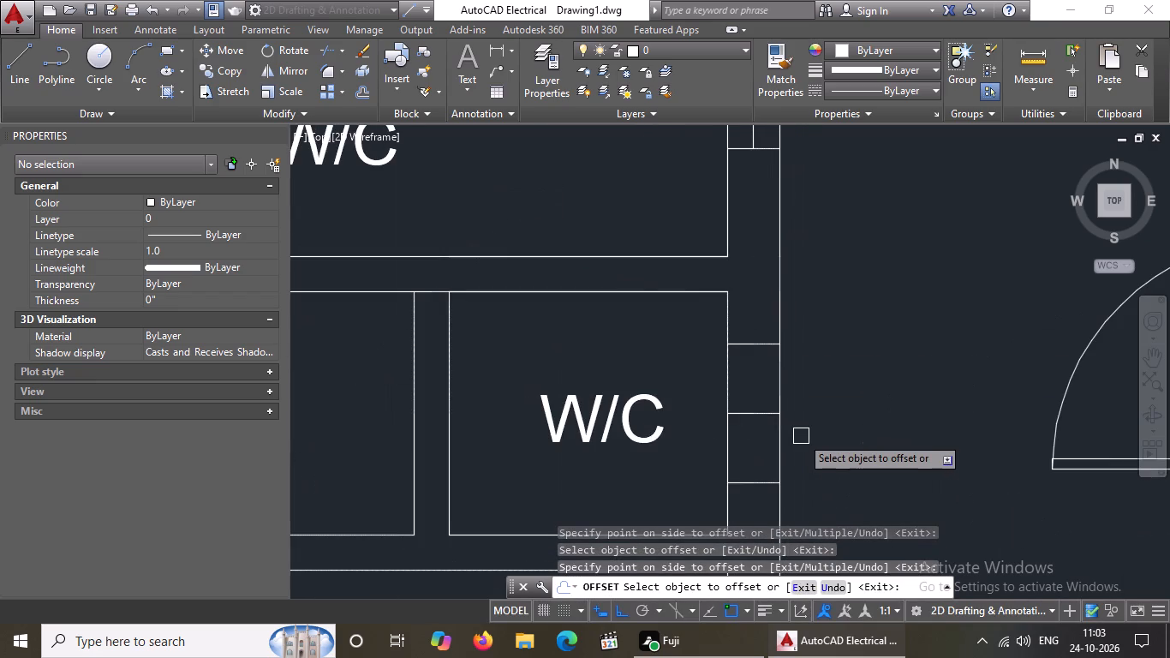
{"action": "key", "text": "Escape"}
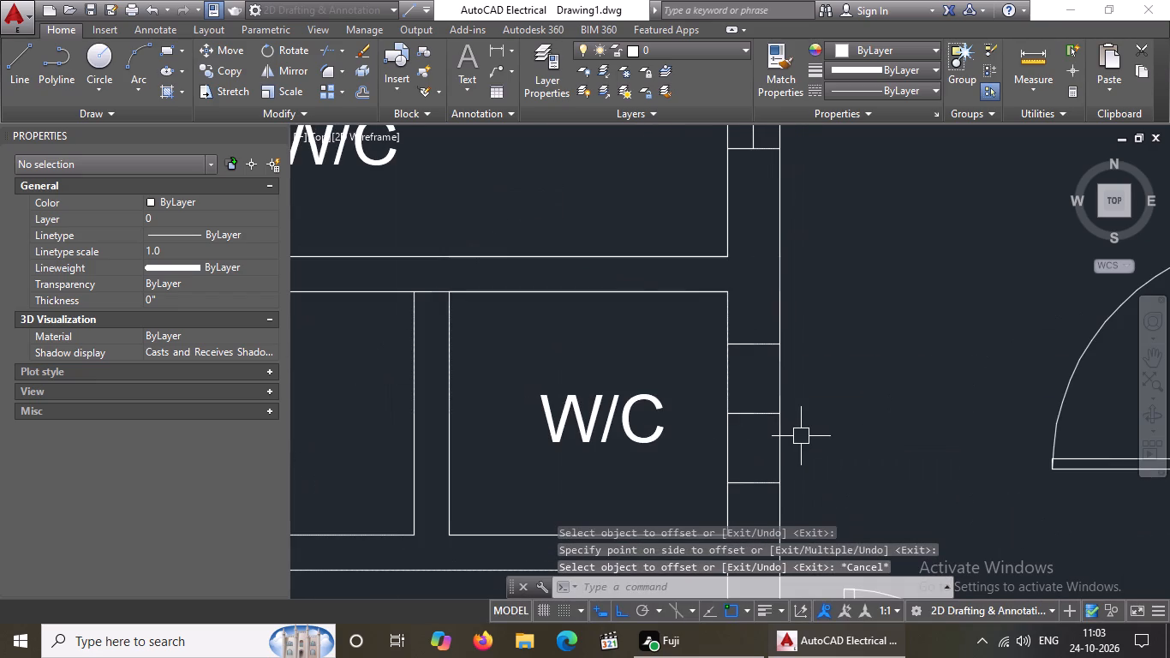
Draw a line down the middle of the small W/C window, joining its upper and lower end lines.
{"action": "key", "text": "l"}
{"action": "key", "text": "Return"}
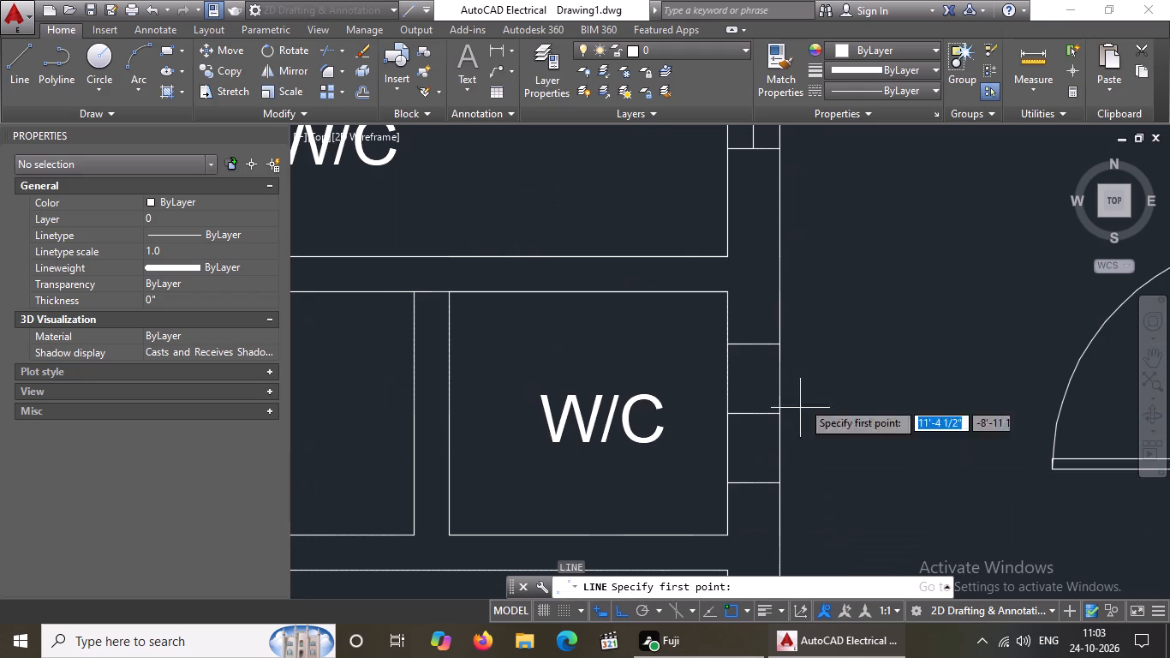
{"action": "left_click", "coordinate": [749, 343]}
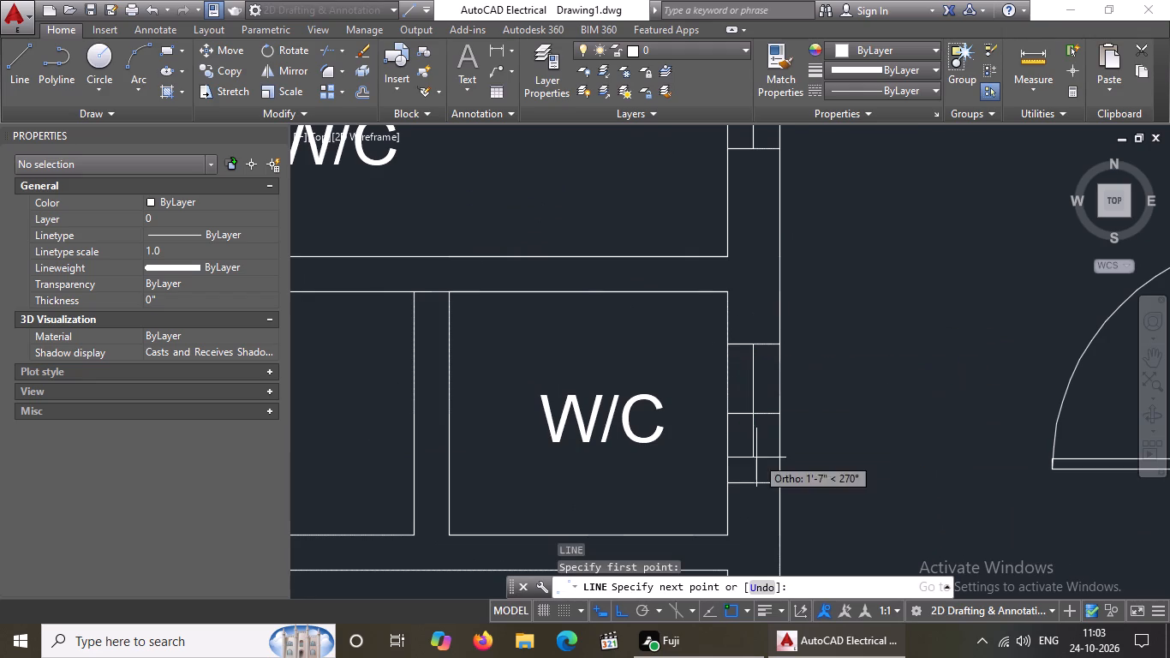
{"action": "left_click", "coordinate": [756, 487]}
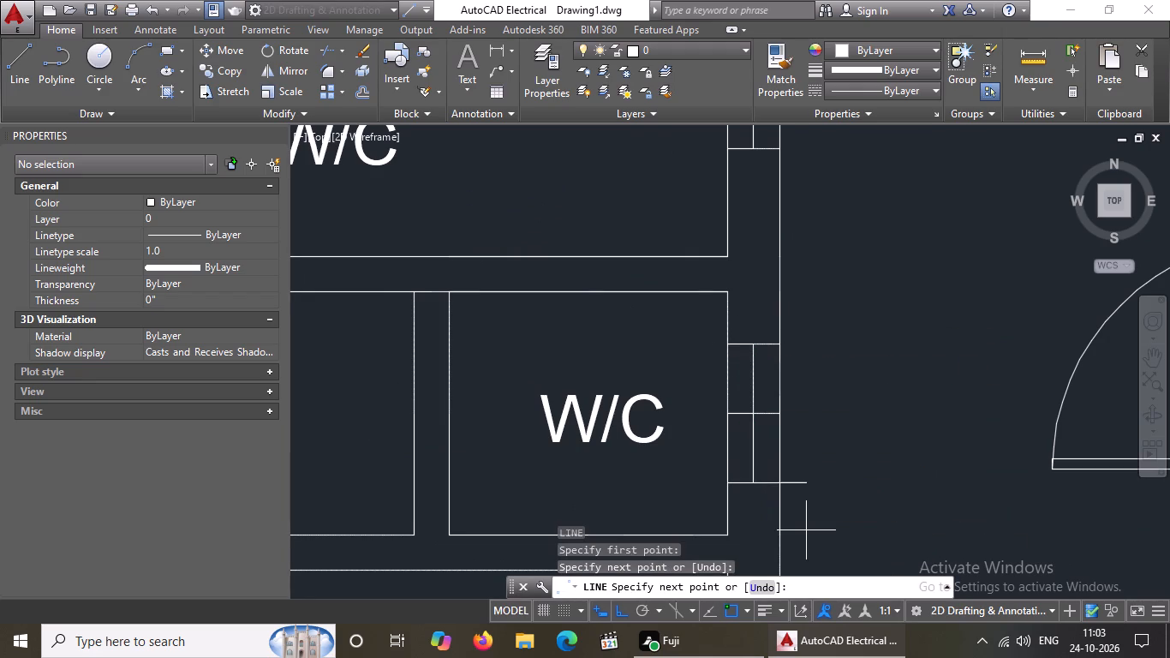
{"action": "key", "text": "Escape"}
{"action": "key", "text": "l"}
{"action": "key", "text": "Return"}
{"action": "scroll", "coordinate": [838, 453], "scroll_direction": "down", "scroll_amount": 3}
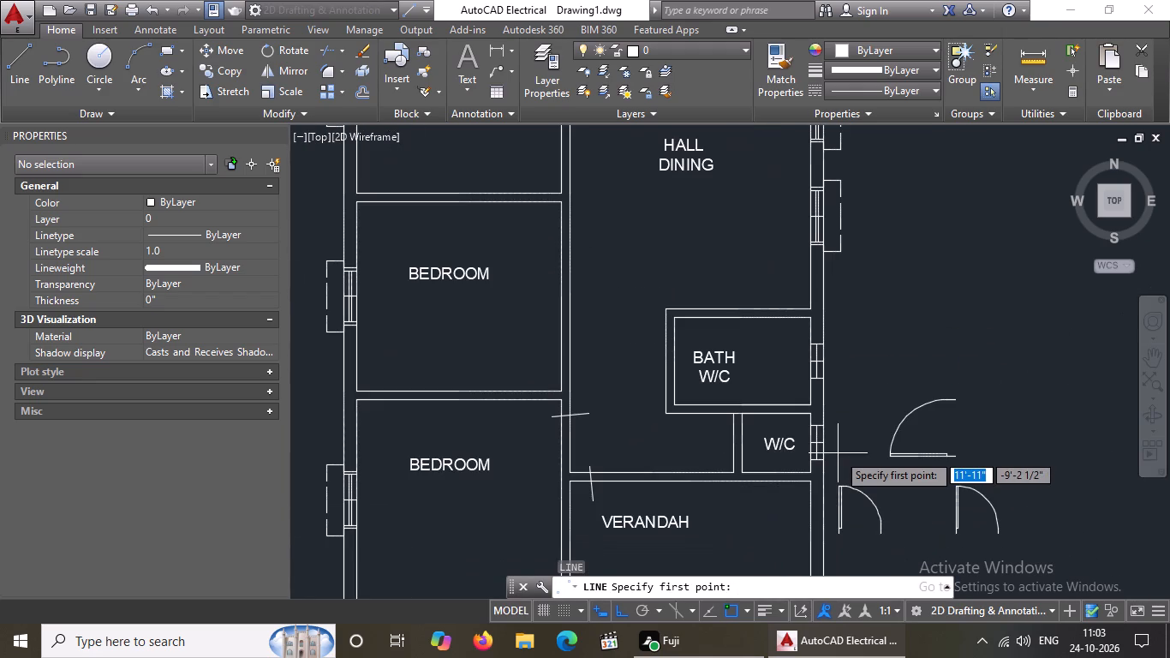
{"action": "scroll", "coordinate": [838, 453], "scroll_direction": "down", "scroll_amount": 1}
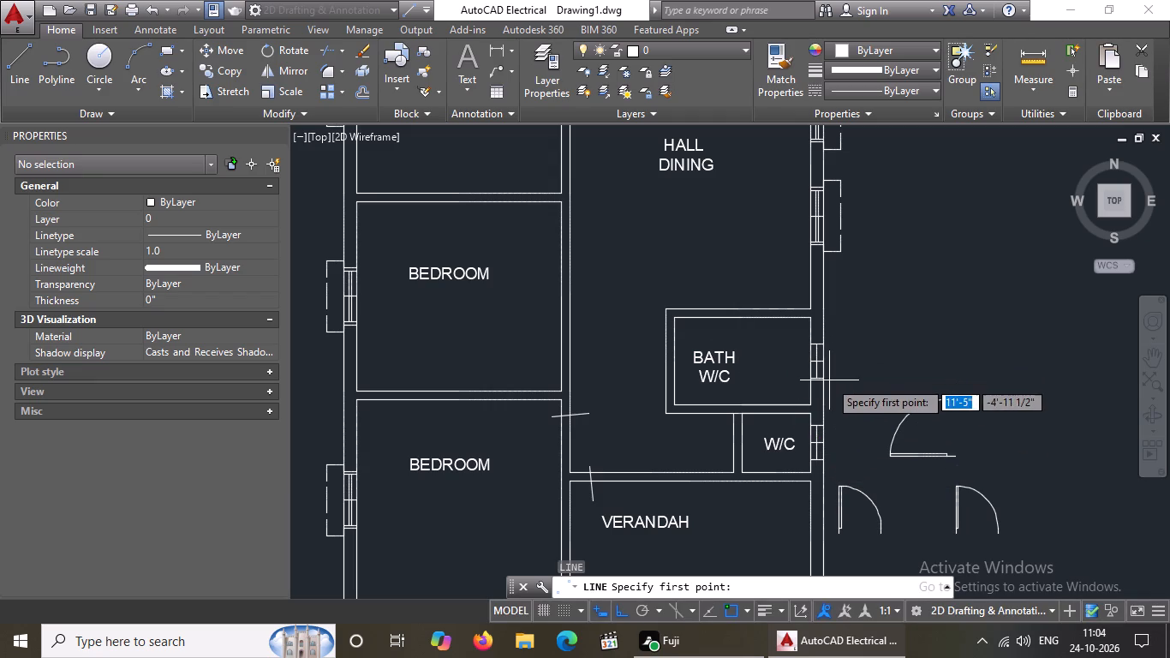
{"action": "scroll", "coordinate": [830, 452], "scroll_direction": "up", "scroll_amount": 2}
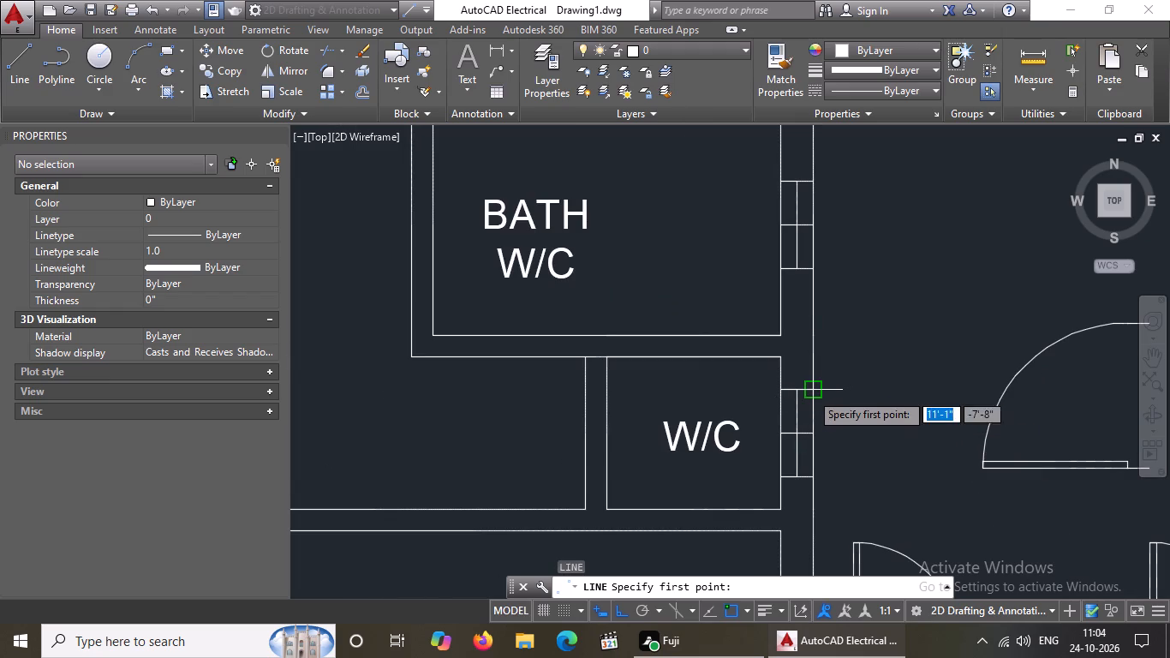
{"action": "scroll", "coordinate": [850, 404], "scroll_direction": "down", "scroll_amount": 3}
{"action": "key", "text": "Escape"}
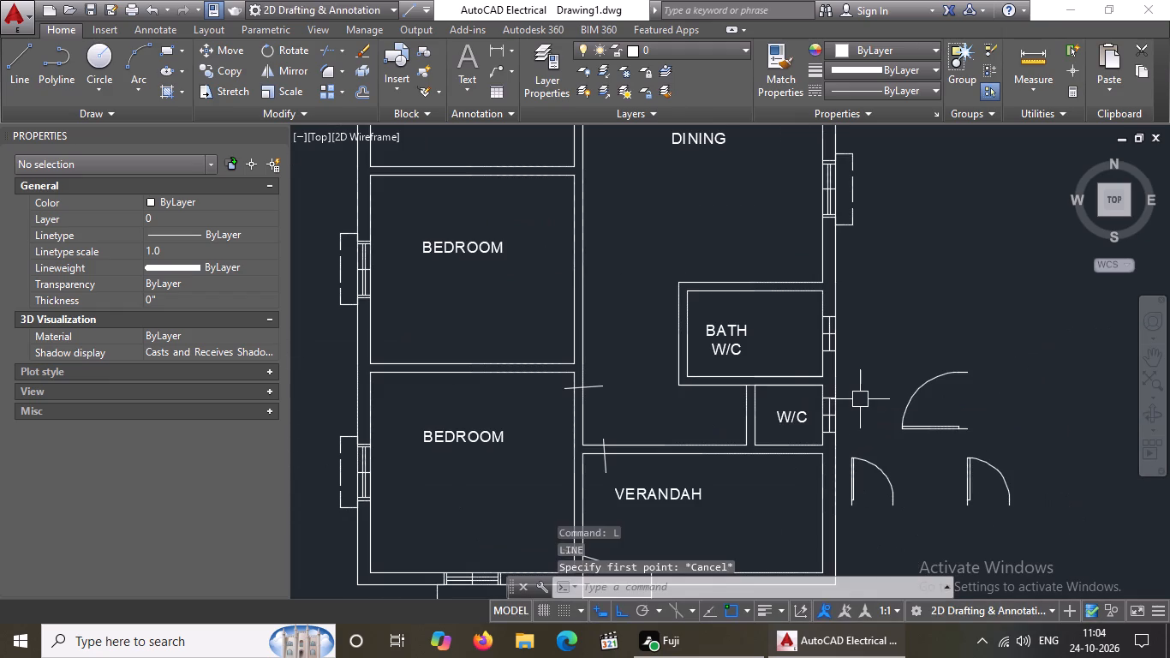
Offset the lengthwise centre line of the Bath W/C window by 1" to both sides.
{"action": "key", "text": "o"}
{"action": "key", "text": "Return"}
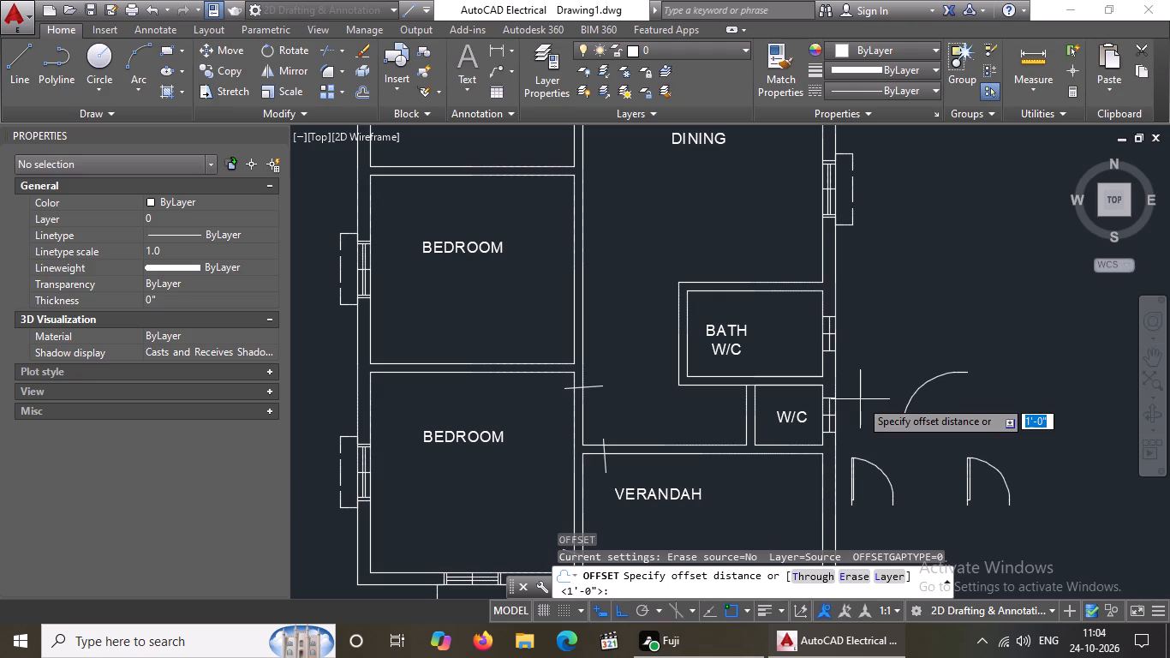
{"action": "type", "text": "1\""}
{"action": "key", "text": "Return"}
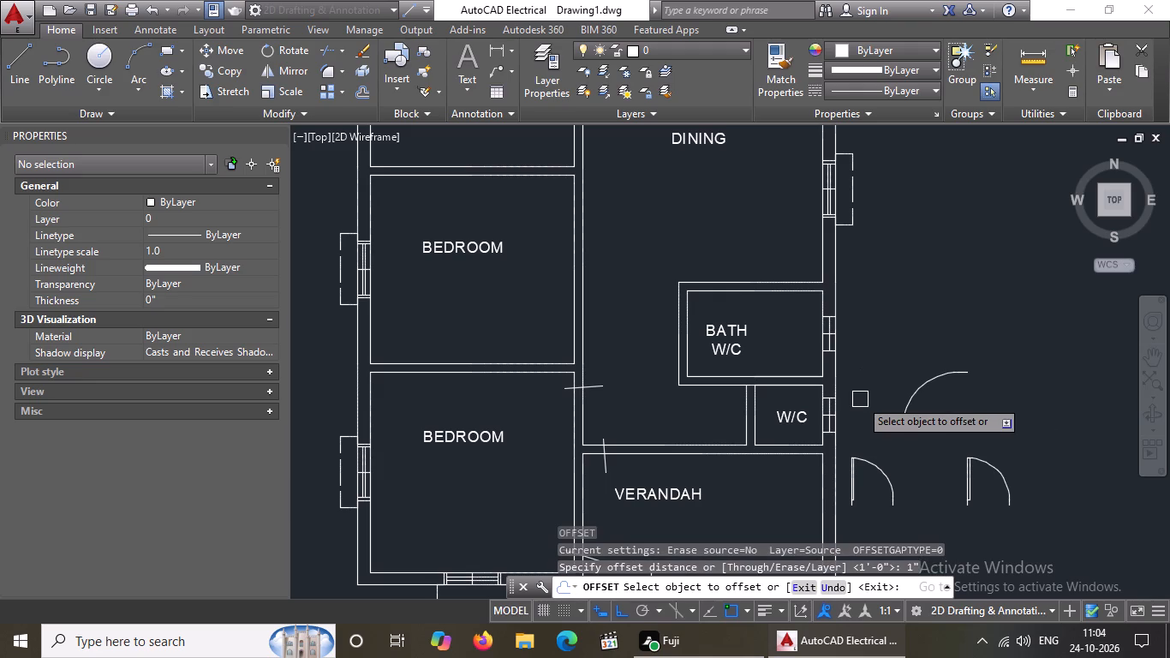
{"action": "scroll", "coordinate": [840, 350], "scroll_direction": "up", "scroll_amount": 4}
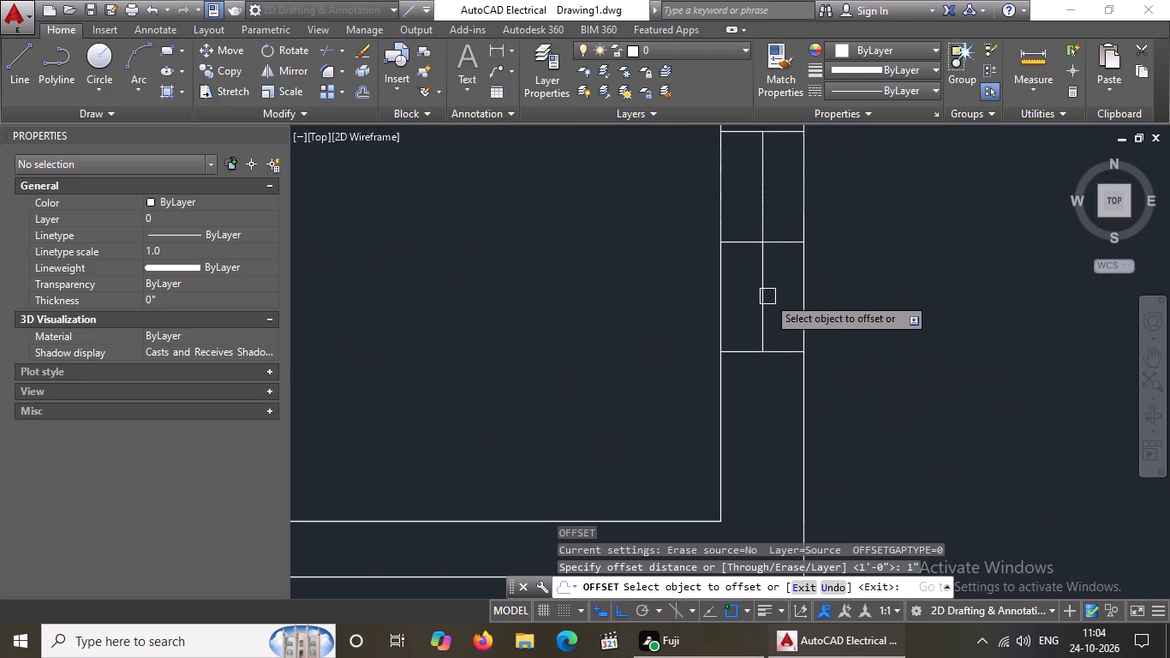
{"action": "left_click", "coordinate": [758, 297]}
{"action": "left_click_drag", "start_coordinate": [614, 307], "coordinate": [622, 304]}
{"action": "left_click_drag", "start_coordinate": [762, 288], "coordinate": [780, 284]}
{"action": "left_click", "coordinate": [845, 282]}
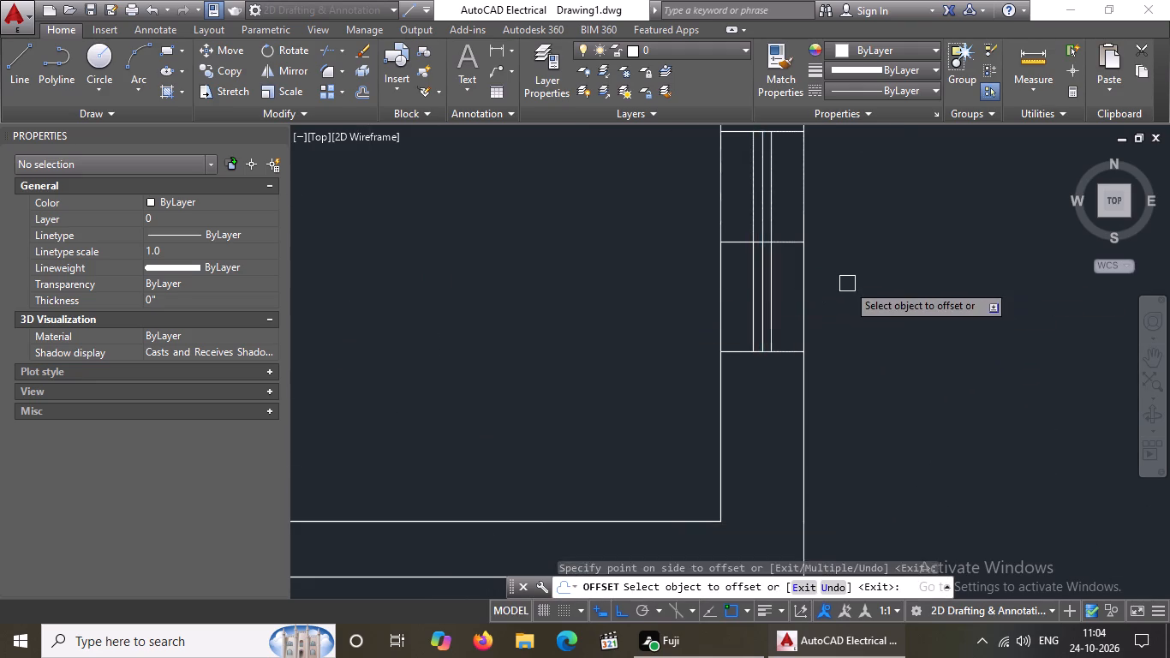
Offset the lengthwise centre line of the small W/C window by 1" to both sides.
{"action": "scroll", "coordinate": [847, 284], "scroll_direction": "down", "scroll_amount": 3}
{"action": "scroll", "coordinate": [835, 408], "scroll_direction": "up", "scroll_amount": 4}
{"action": "left_click", "coordinate": [771, 355]}
{"action": "left_click", "coordinate": [722, 379]}
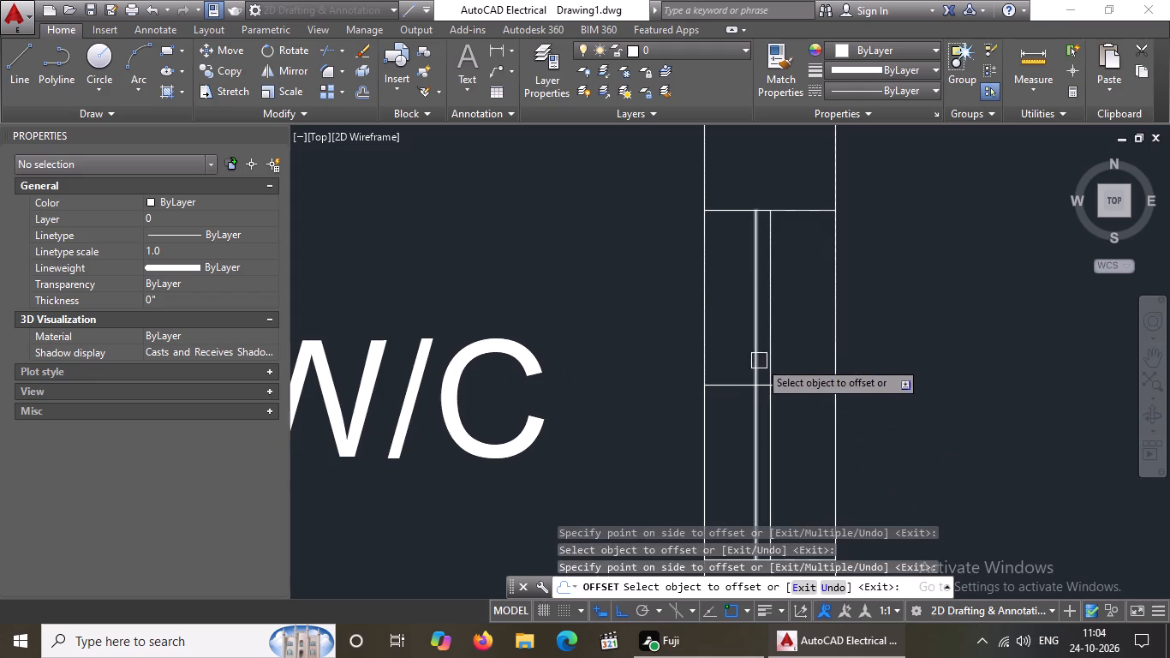
{"action": "left_click", "coordinate": [772, 347]}
{"action": "left_click", "coordinate": [821, 344]}
{"action": "key", "text": "Escape"}
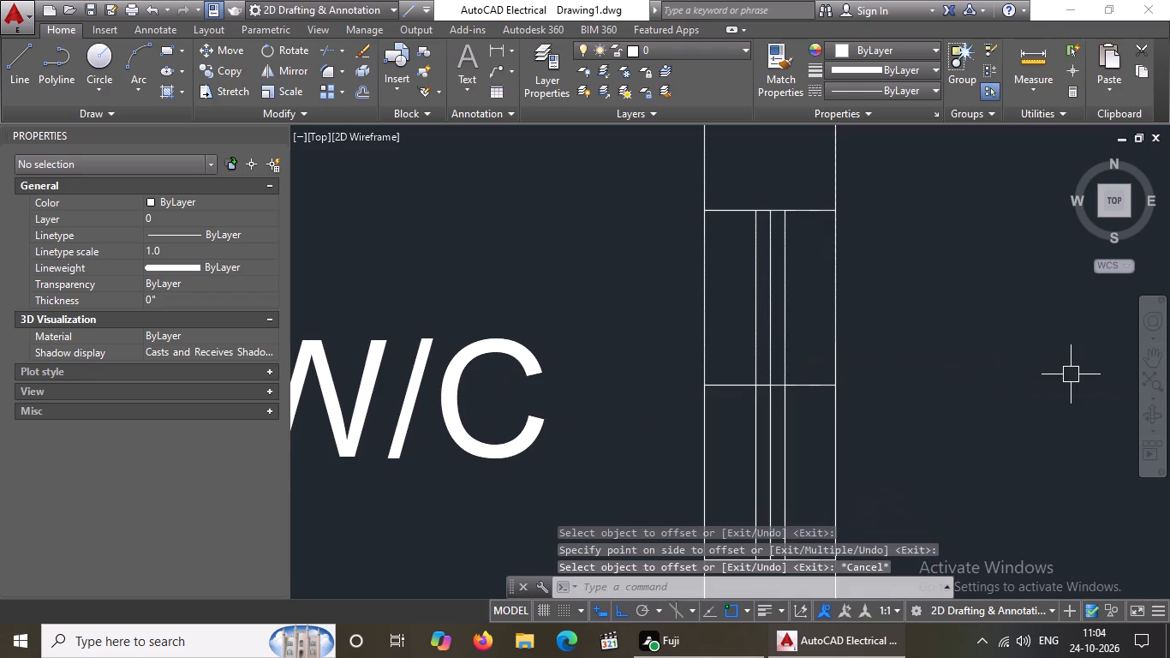
Erase the original lengthwise centre lines of the small W/C and Bath W/C windows, keeping the offset pairs.
{"action": "scroll", "coordinate": [1071, 374], "scroll_direction": "up", "scroll_amount": 1}
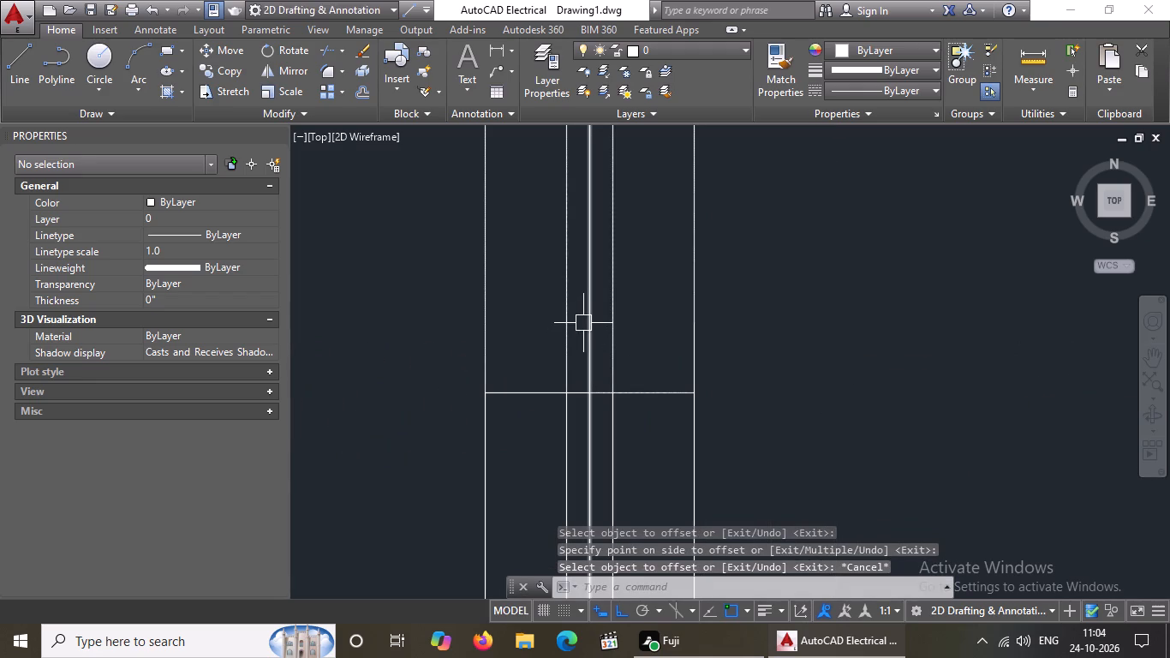
{"action": "left_click", "coordinate": [586, 319]}
{"action": "key", "text": "Delete"}
{"action": "scroll", "coordinate": [660, 332], "scroll_direction": "down", "scroll_amount": 5}
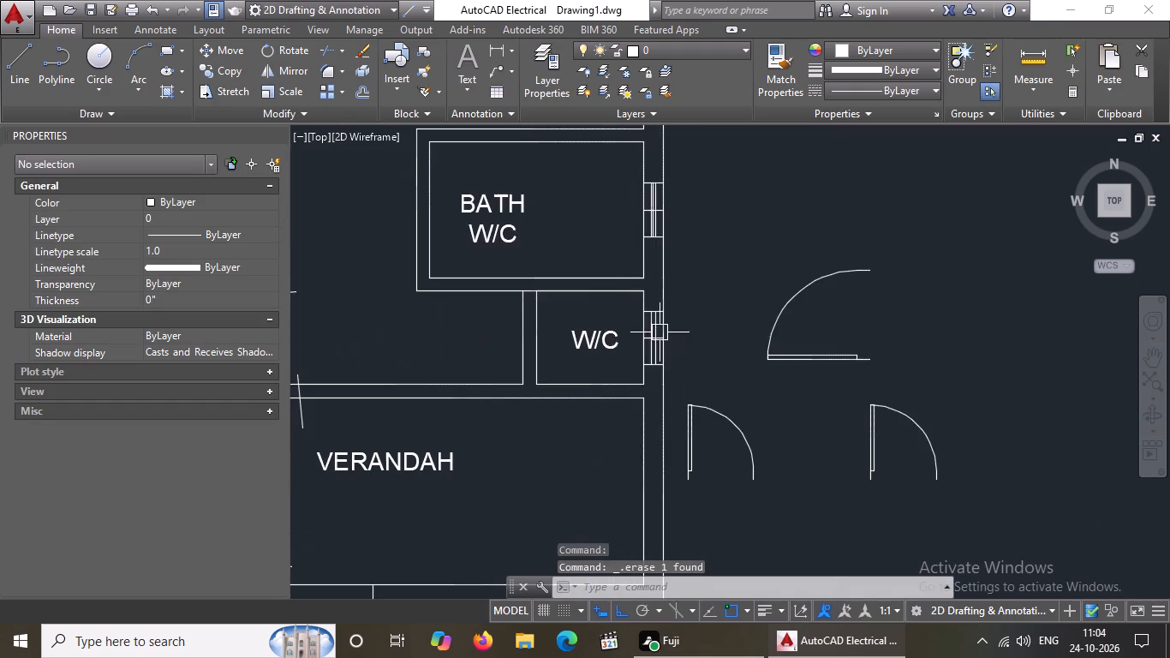
{"action": "scroll", "coordinate": [631, 197], "scroll_direction": "up", "scroll_amount": 3}
{"action": "scroll", "coordinate": [734, 311], "scroll_direction": "up", "scroll_amount": 2}
{"action": "left_click", "coordinate": [685, 330]}
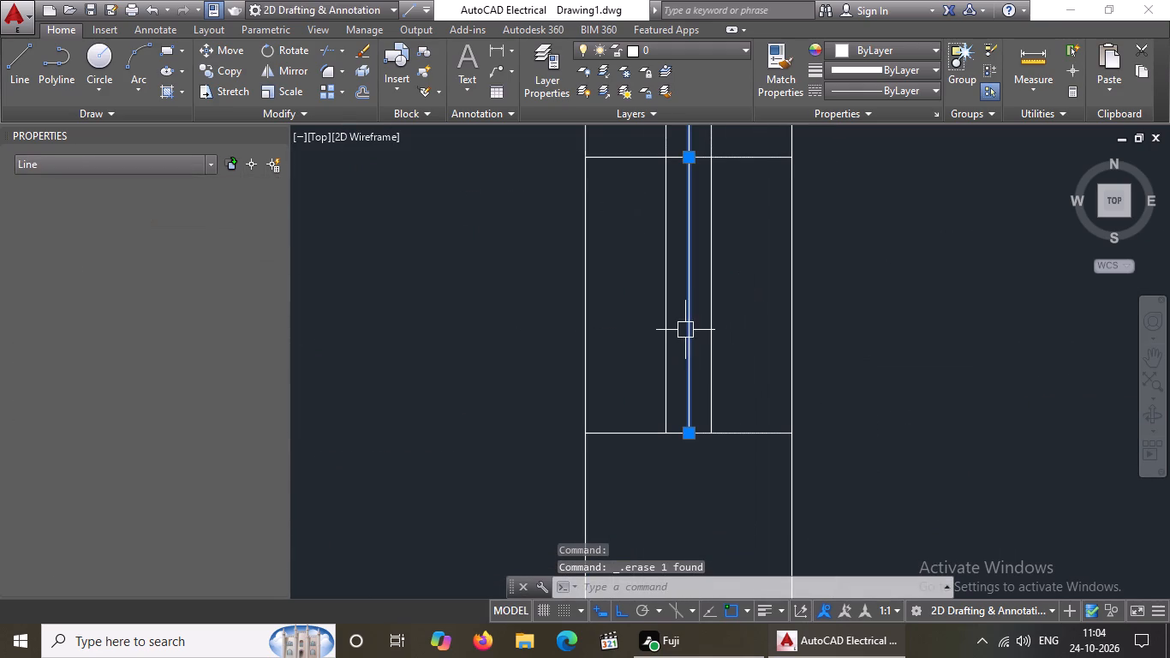
{"action": "key", "text": "Delete"}
{"action": "scroll", "coordinate": [770, 382], "scroll_direction": "down", "scroll_amount": 2}
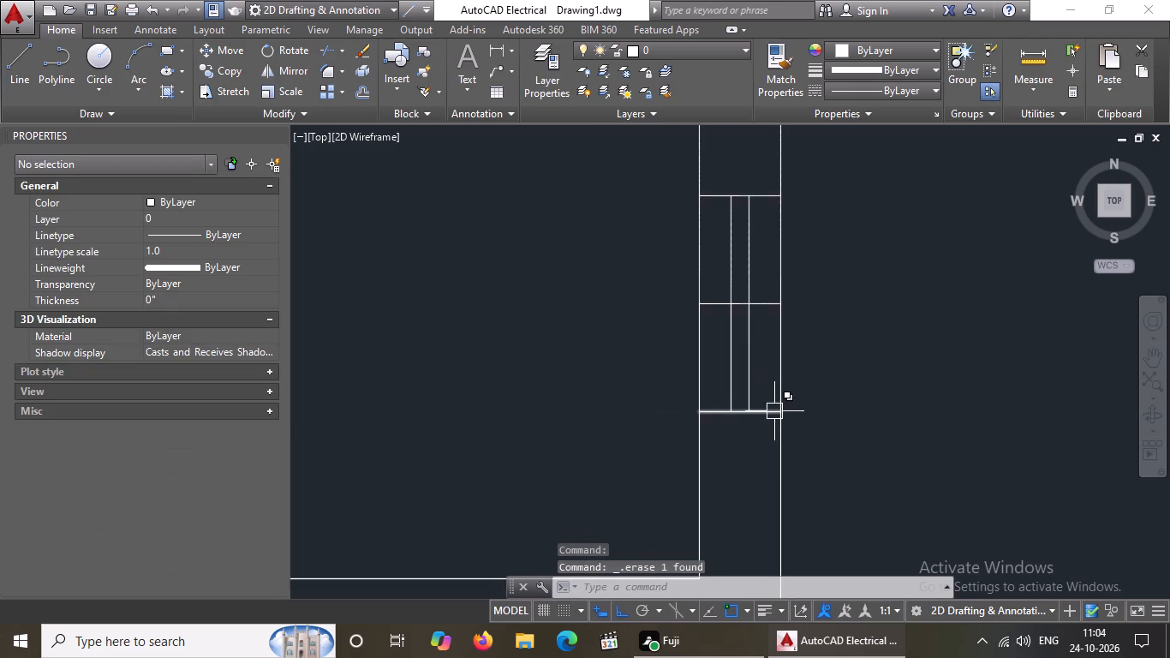
{"action": "scroll", "coordinate": [775, 413], "scroll_direction": "down", "scroll_amount": 2}
{"action": "key", "text": "Escape"}
Offset the upper and lower end lines of the Bath W/C window 2" outward, away from the window.
{"action": "key", "text": "o"}
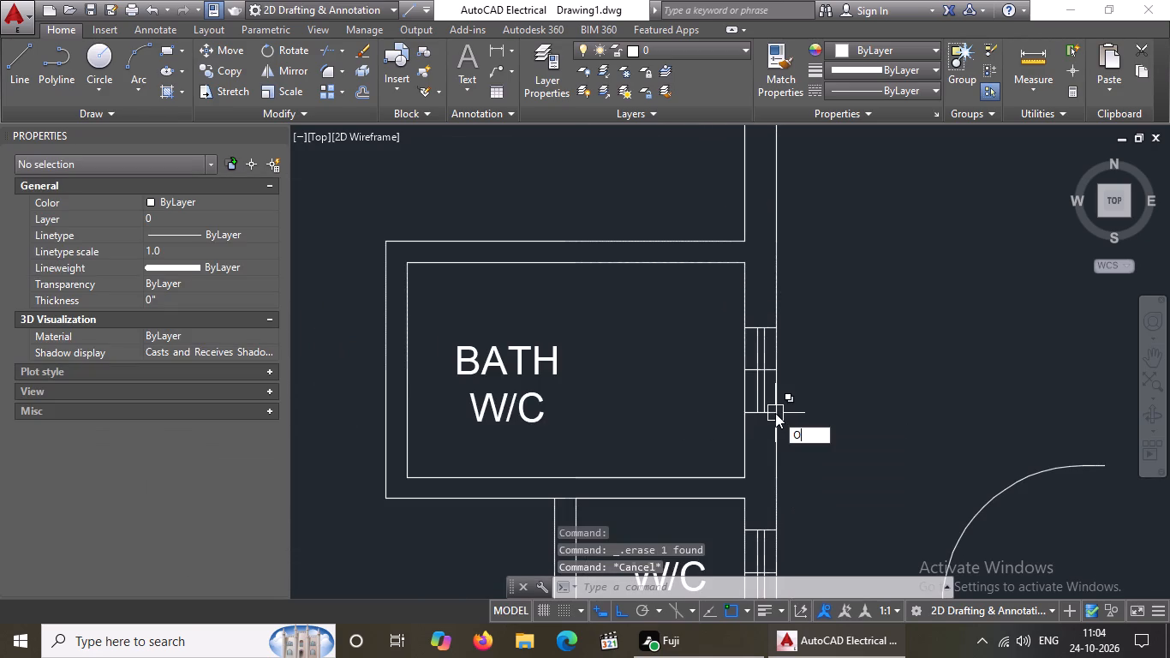
{"action": "key", "text": "Return"}
{"action": "type", "text": "2\""}
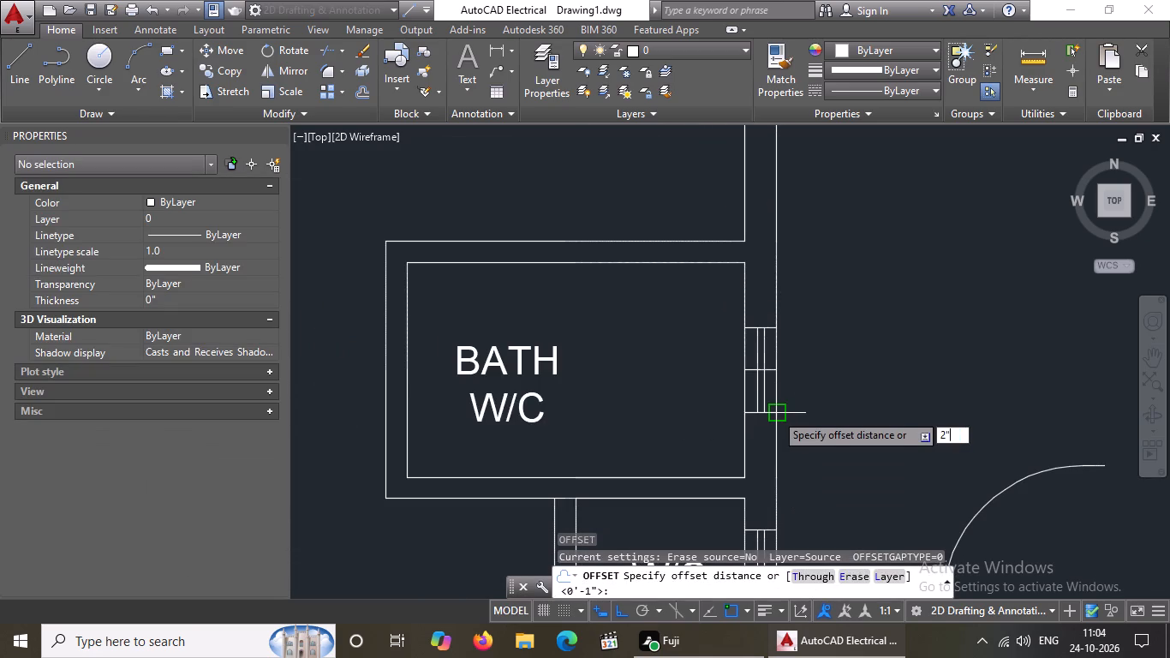
{"action": "key", "text": "Return"}
{"action": "scroll", "coordinate": [755, 308], "scroll_direction": "up", "scroll_amount": 1}
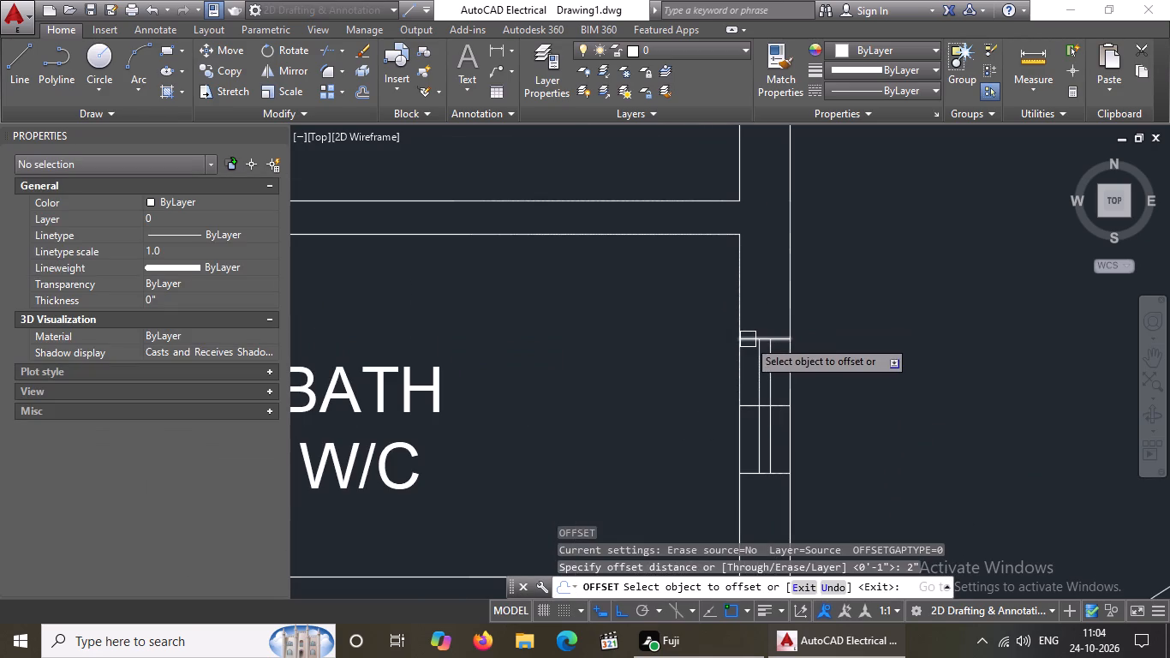
{"action": "left_click_drag", "start_coordinate": [749, 339], "coordinate": [751, 329]}
{"action": "left_click", "coordinate": [761, 297]}
{"action": "left_click", "coordinate": [749, 474]}
{"action": "left_click", "coordinate": [765, 523]}
{"action": "scroll", "coordinate": [817, 472], "scroll_direction": "down", "scroll_amount": 4}
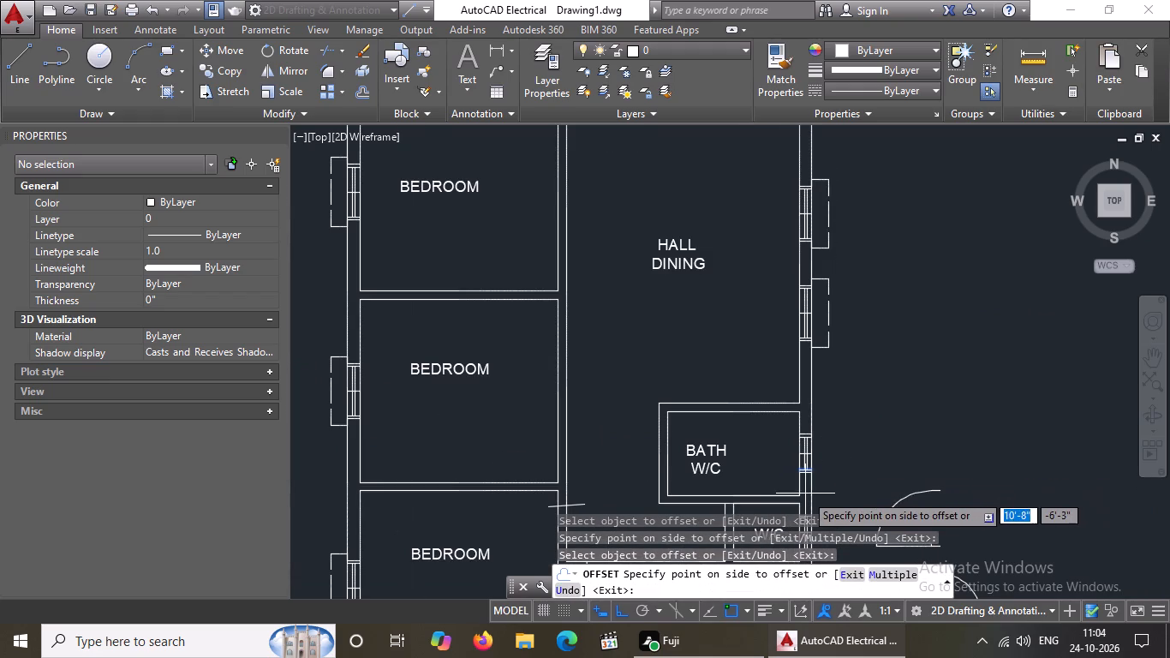
{"action": "left_click", "coordinate": [825, 484]}
Offset the upper and lower end lines of the small W/C window 2" outward, away from the window.
{"action": "scroll", "coordinate": [833, 483], "scroll_direction": "down", "scroll_amount": 2}
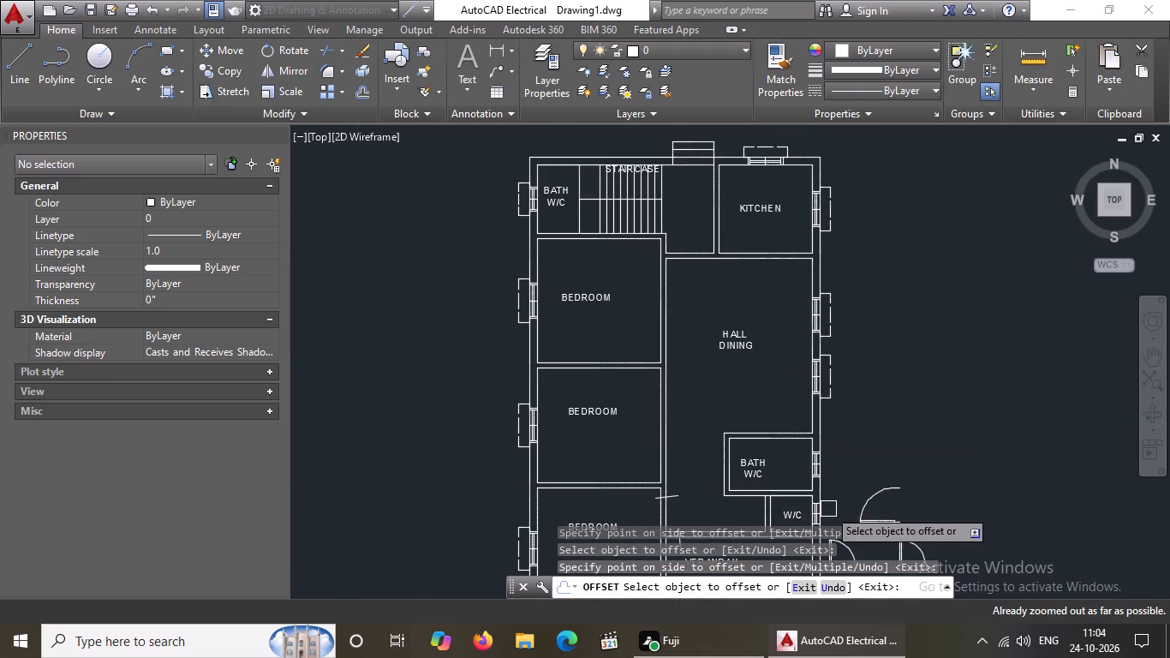
{"action": "middle_click_drag", "start_coordinate": [829, 500], "coordinate": [825, 392]}
{"action": "scroll", "coordinate": [817, 414], "scroll_direction": "up", "scroll_amount": 4}
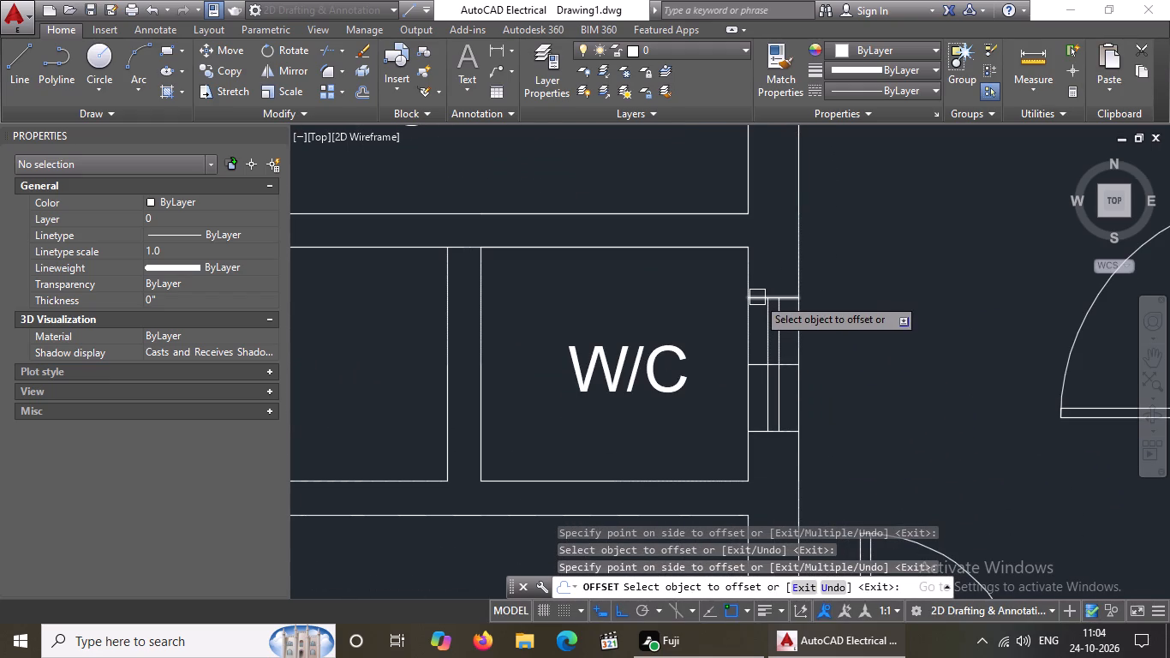
{"action": "left_click_drag", "start_coordinate": [755, 295], "coordinate": [760, 277]}
{"action": "left_click", "coordinate": [768, 257]}
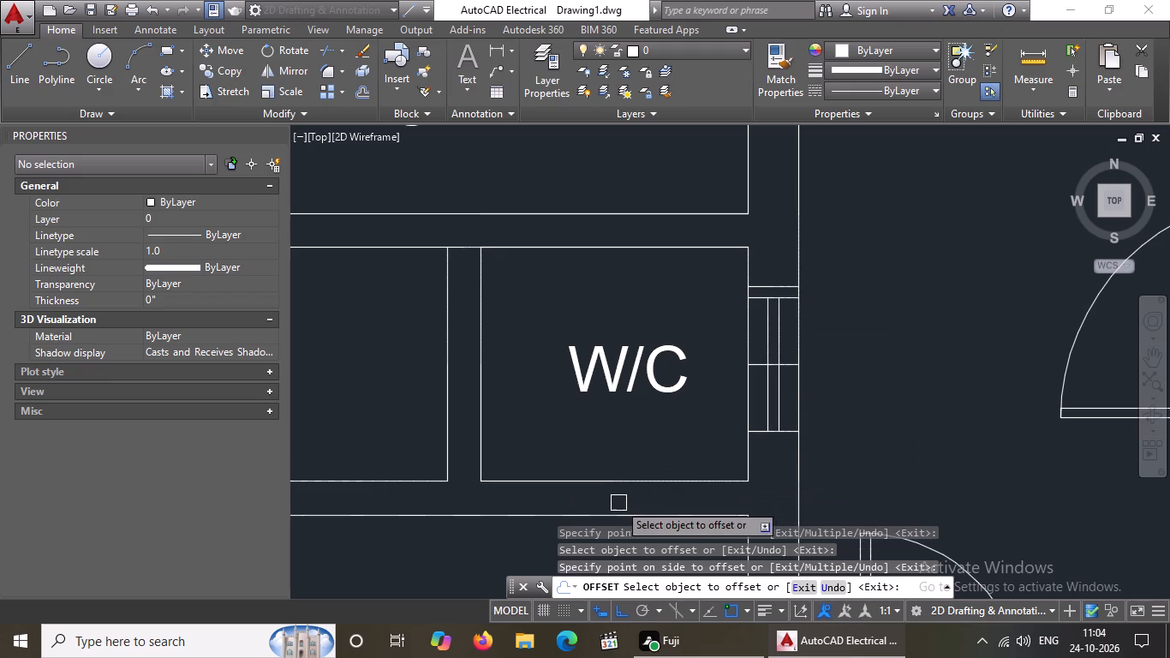
{"action": "scroll", "coordinate": [752, 454], "scroll_direction": "up", "scroll_amount": 2}
{"action": "left_click", "coordinate": [755, 396]}
{"action": "left_click", "coordinate": [758, 464]}
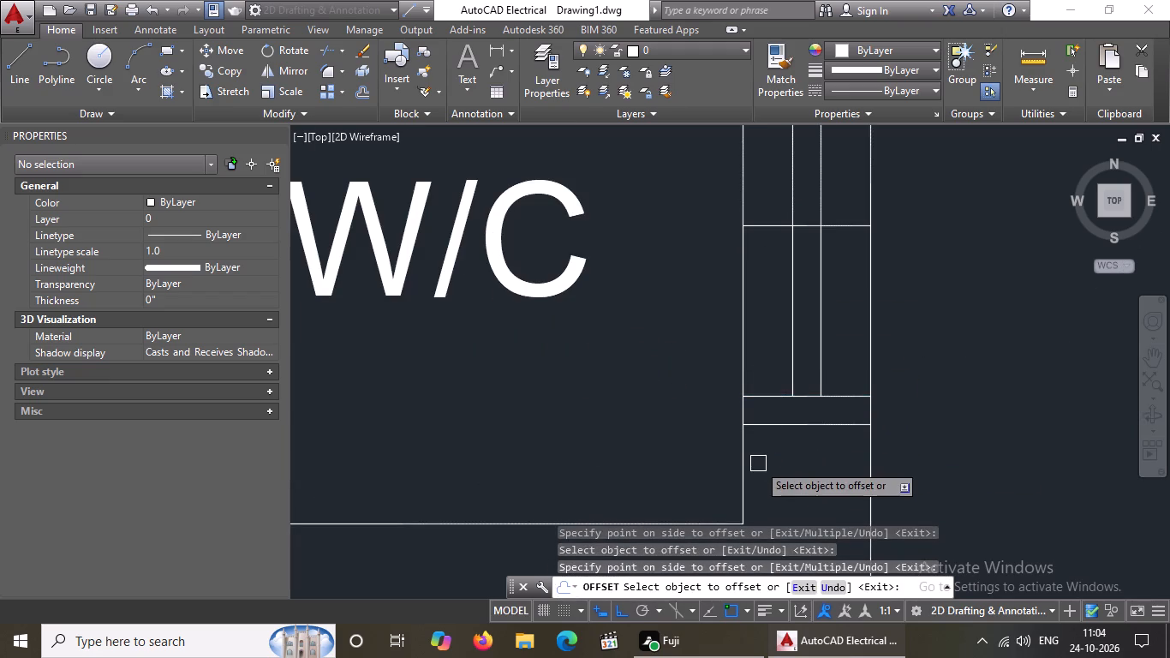
{"action": "scroll", "coordinate": [831, 374], "scroll_direction": "down", "scroll_amount": 4}
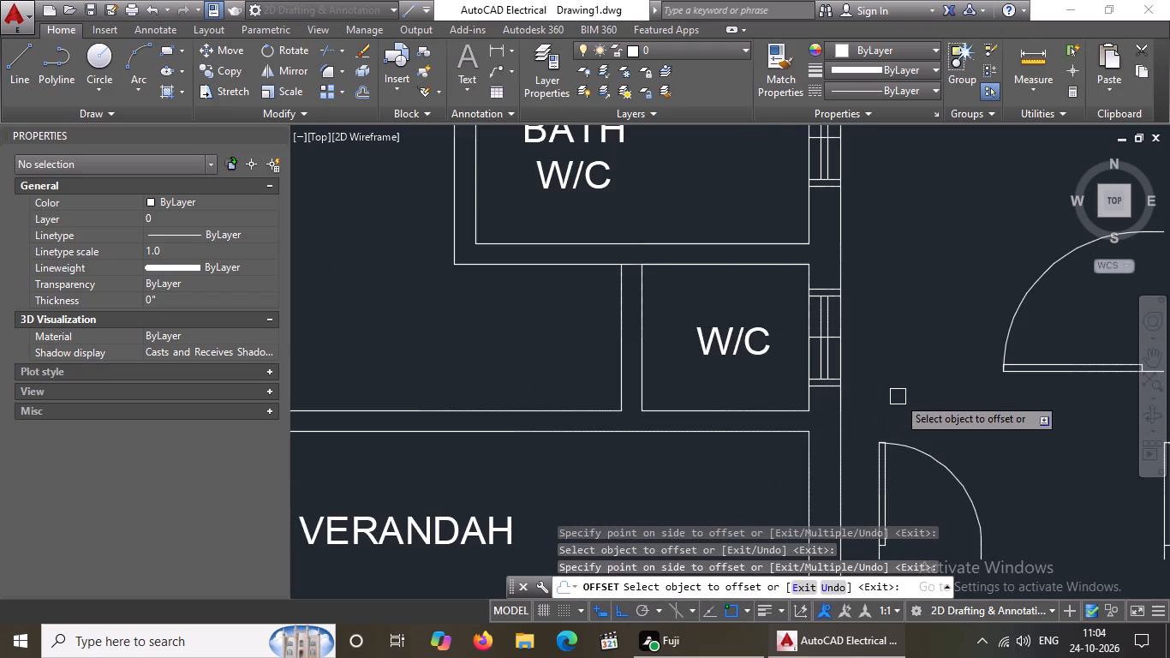
{"action": "key", "text": "Escape"}
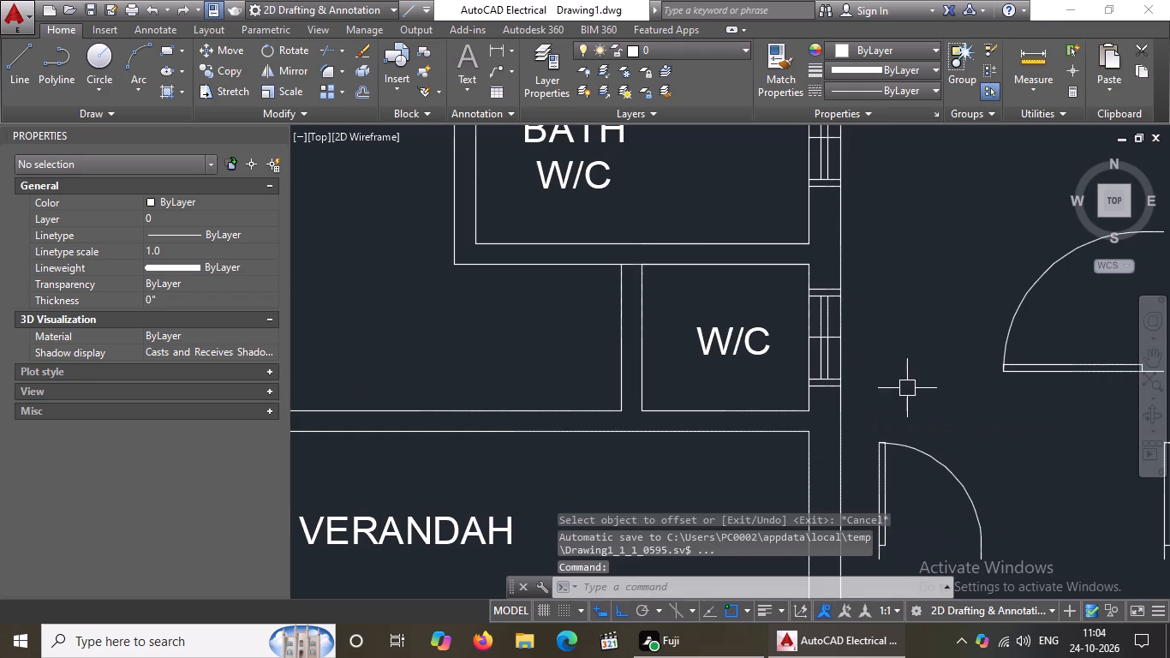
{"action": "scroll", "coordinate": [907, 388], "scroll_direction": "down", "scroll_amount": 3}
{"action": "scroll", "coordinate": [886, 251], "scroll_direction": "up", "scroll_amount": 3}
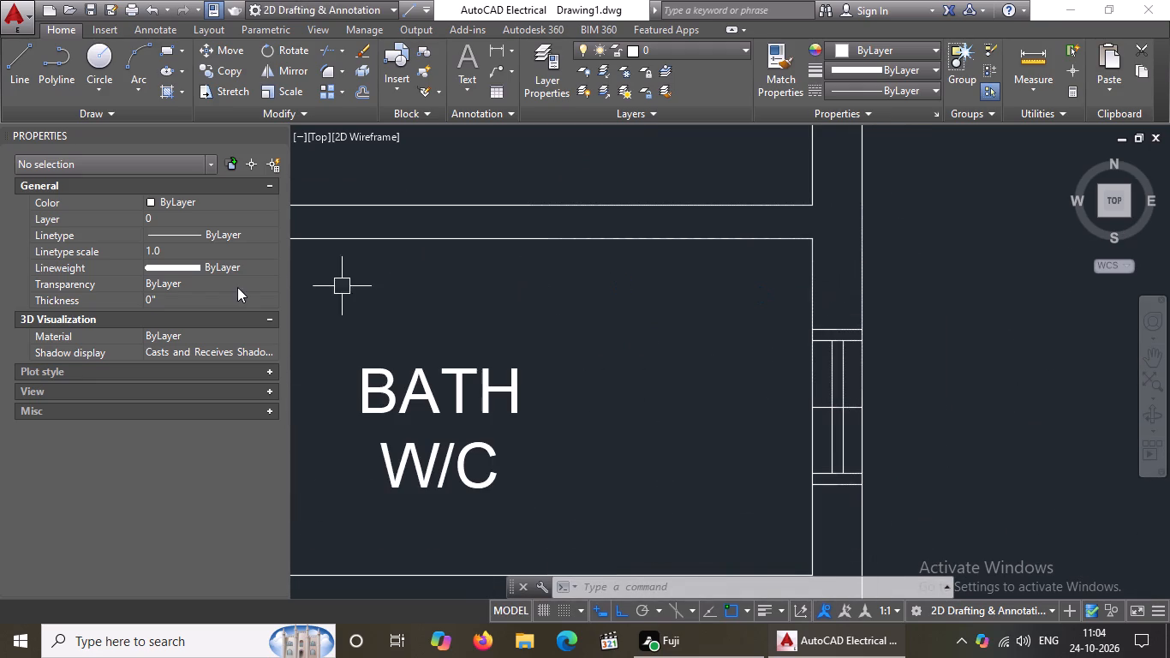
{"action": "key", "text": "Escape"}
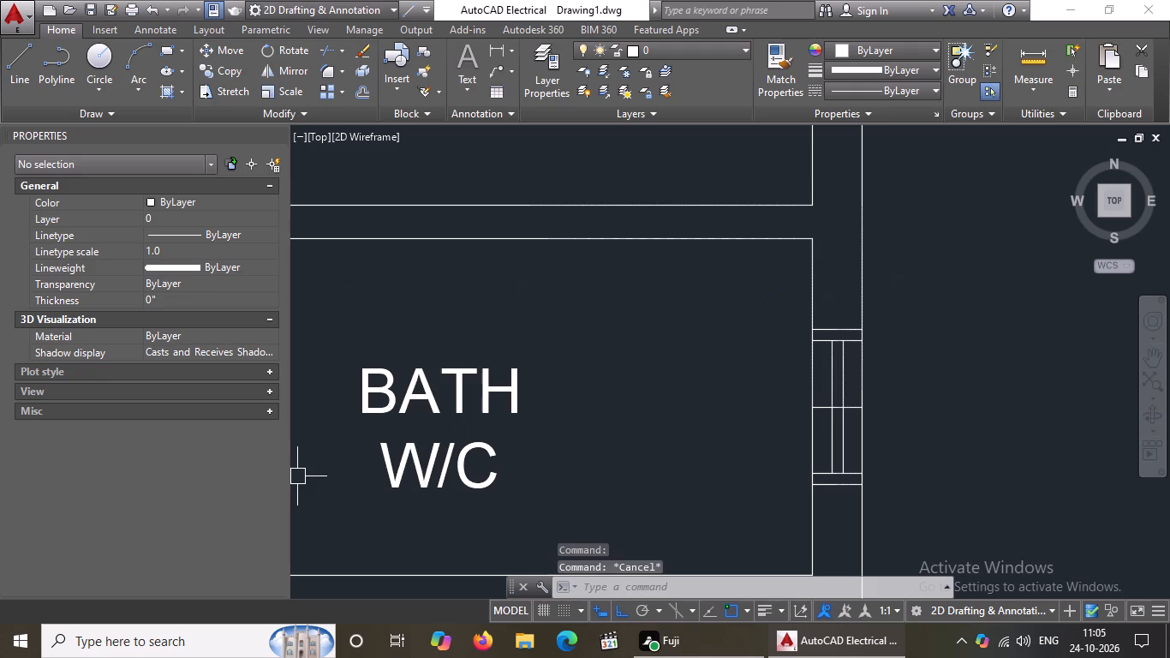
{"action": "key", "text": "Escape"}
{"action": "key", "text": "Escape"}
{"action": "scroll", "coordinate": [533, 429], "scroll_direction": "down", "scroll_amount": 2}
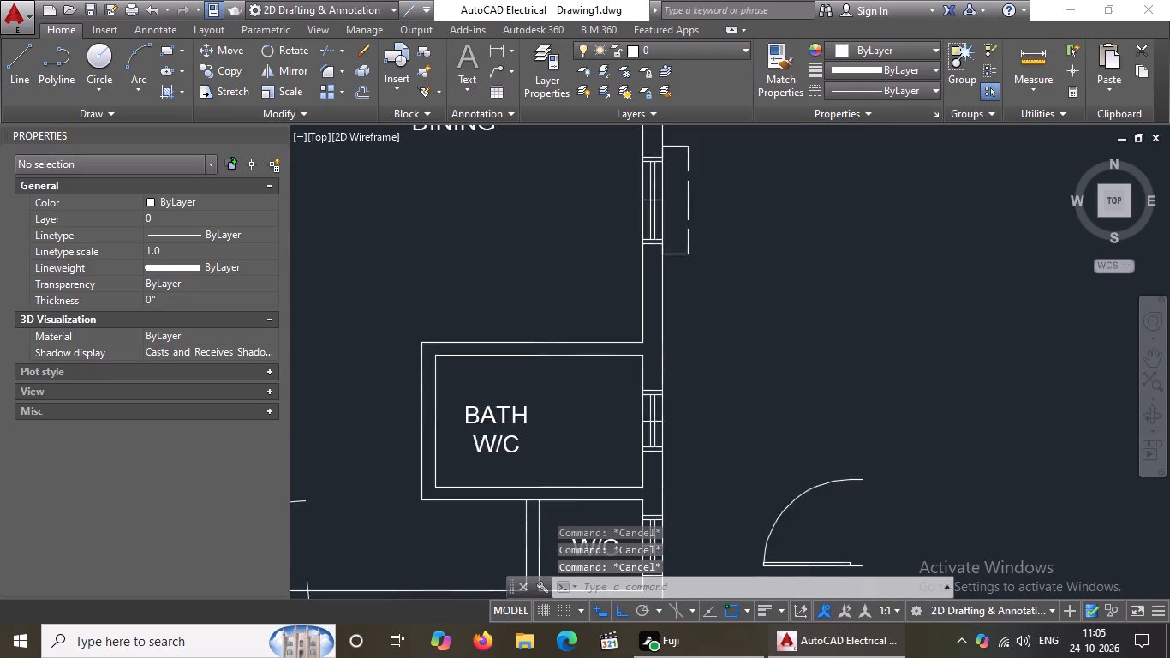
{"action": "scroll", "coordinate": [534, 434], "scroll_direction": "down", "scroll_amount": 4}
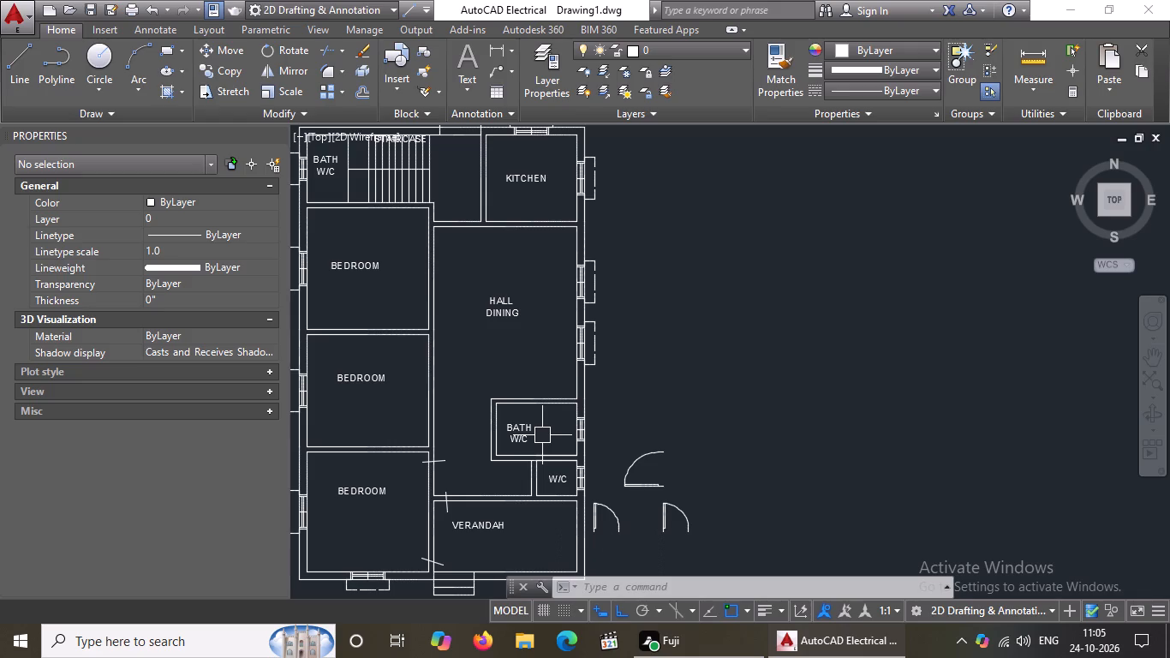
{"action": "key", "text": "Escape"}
Draw a line from the Bath W/C window's upper outer corner 5" up the outer wall face and 1' outward.
{"action": "key", "text": "l"}
{"action": "key", "text": "Return"}
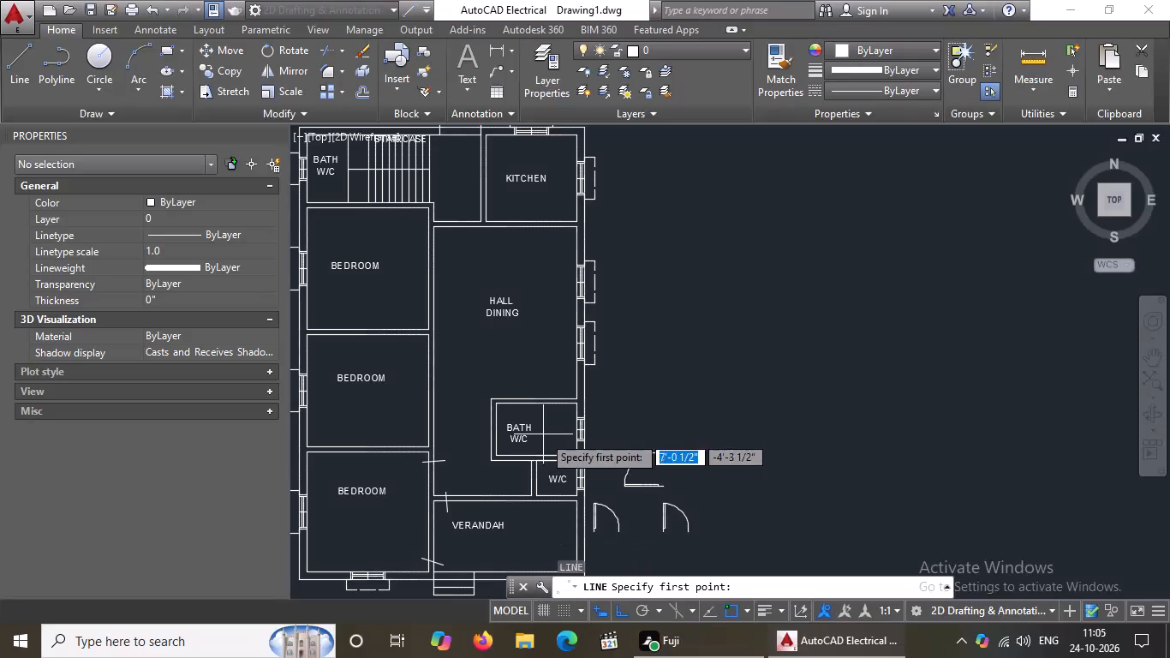
{"action": "scroll", "coordinate": [575, 418], "scroll_direction": "up", "scroll_amount": 2}
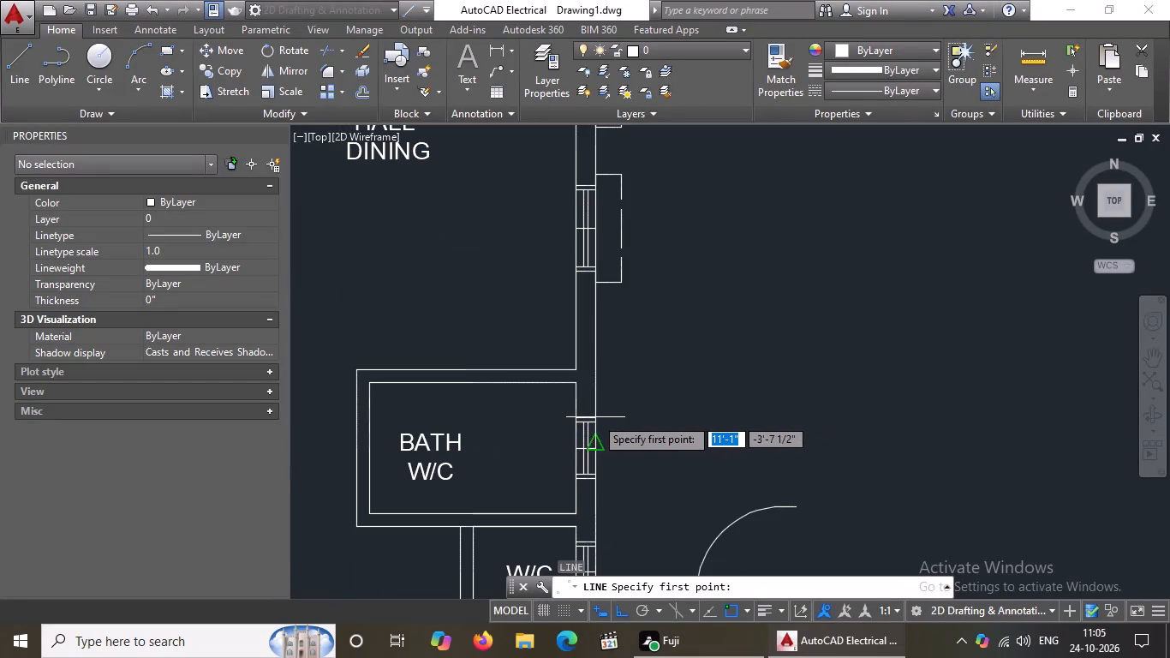
{"action": "scroll", "coordinate": [595, 417], "scroll_direction": "up", "scroll_amount": 3}
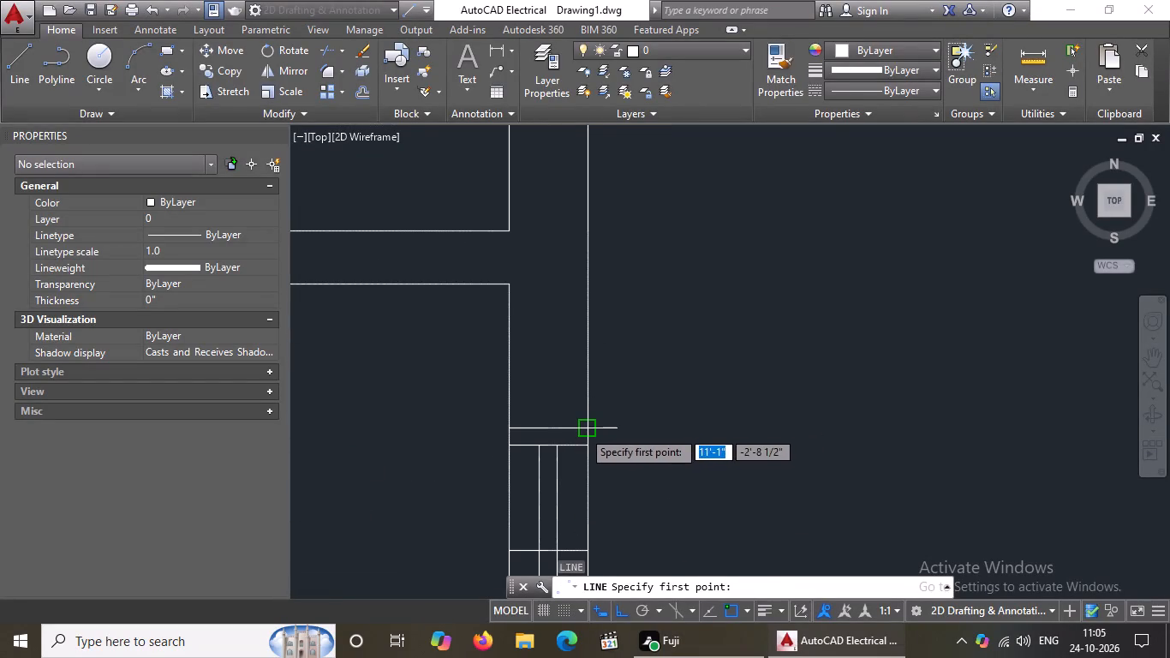
{"action": "left_click_drag", "start_coordinate": [584, 429], "coordinate": [582, 406]}
{"action": "type", "text": "5\""}
{"action": "key", "text": "Return"}
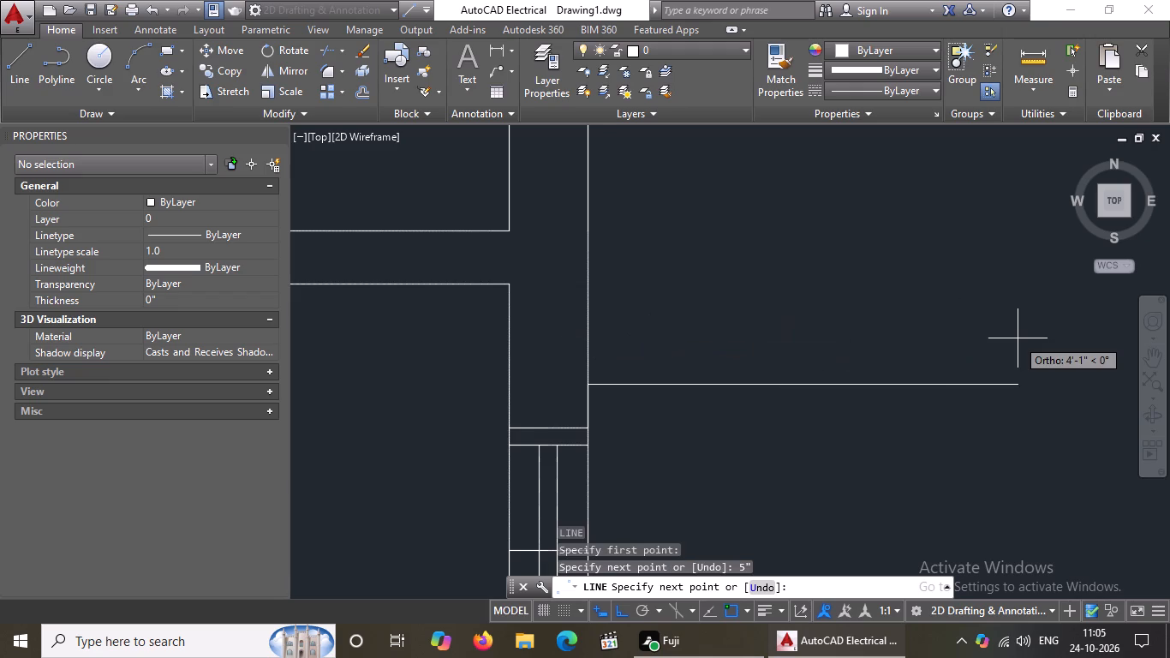
{"action": "type", "text": "1'"}
{"action": "key", "text": "Return"}
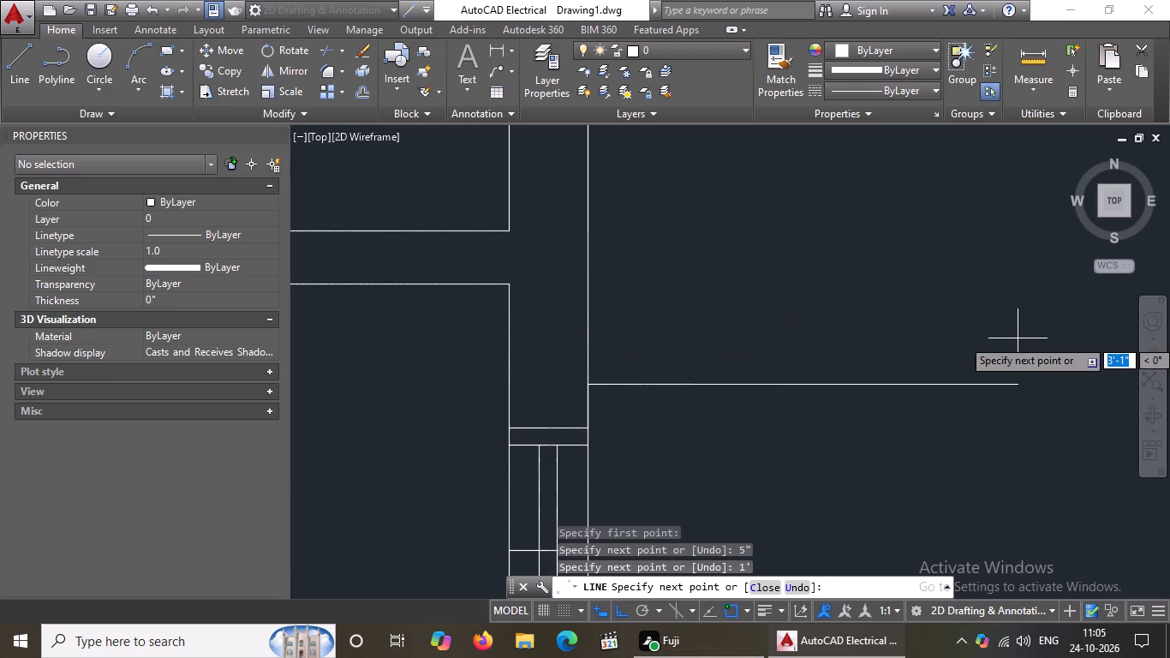
{"action": "key", "text": "Return"}
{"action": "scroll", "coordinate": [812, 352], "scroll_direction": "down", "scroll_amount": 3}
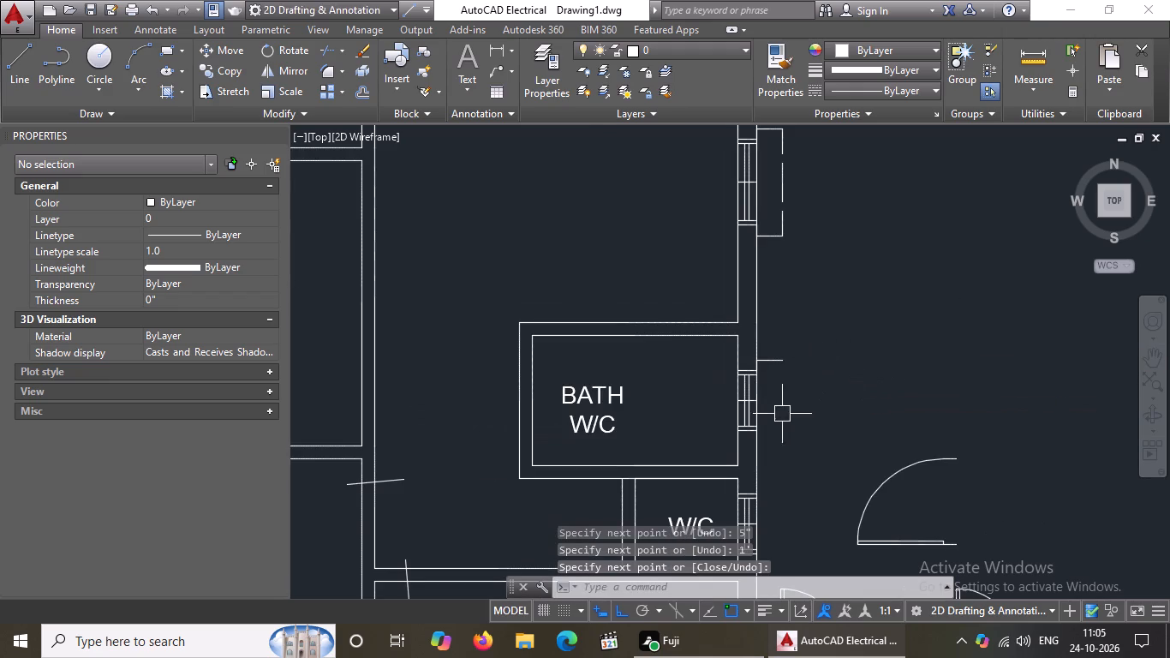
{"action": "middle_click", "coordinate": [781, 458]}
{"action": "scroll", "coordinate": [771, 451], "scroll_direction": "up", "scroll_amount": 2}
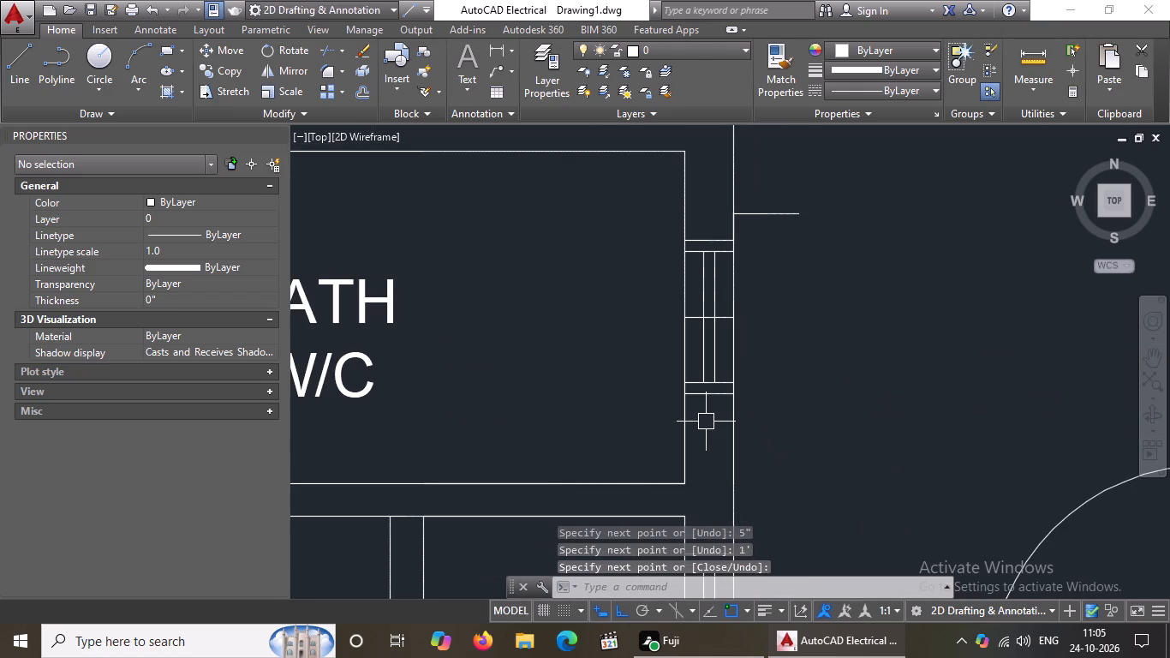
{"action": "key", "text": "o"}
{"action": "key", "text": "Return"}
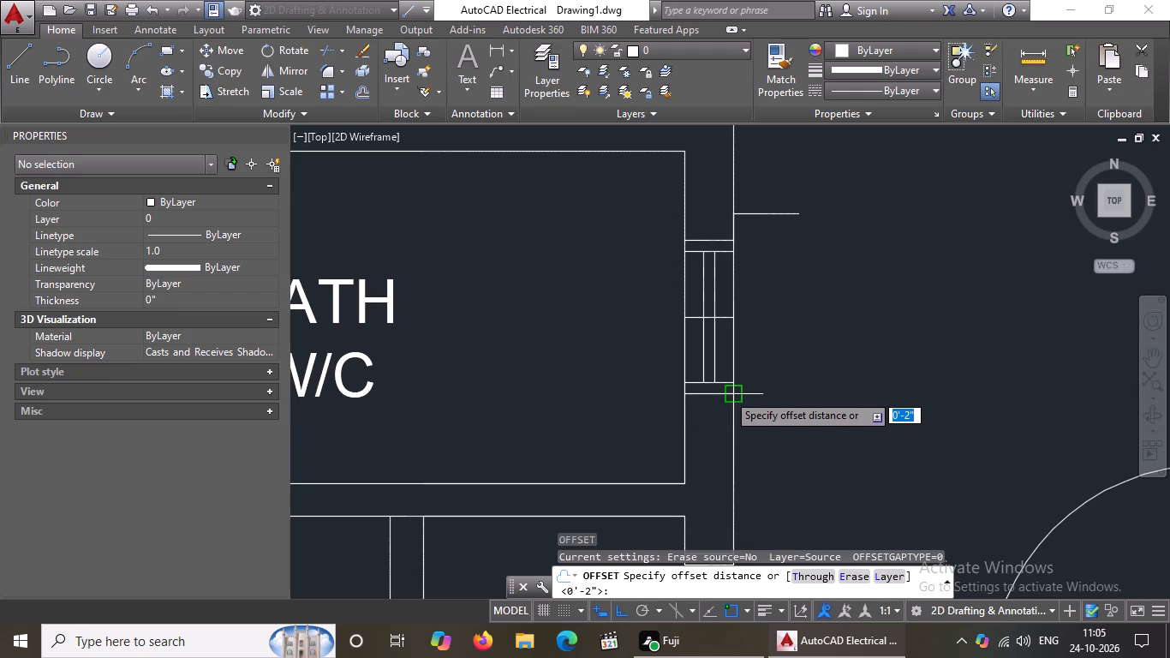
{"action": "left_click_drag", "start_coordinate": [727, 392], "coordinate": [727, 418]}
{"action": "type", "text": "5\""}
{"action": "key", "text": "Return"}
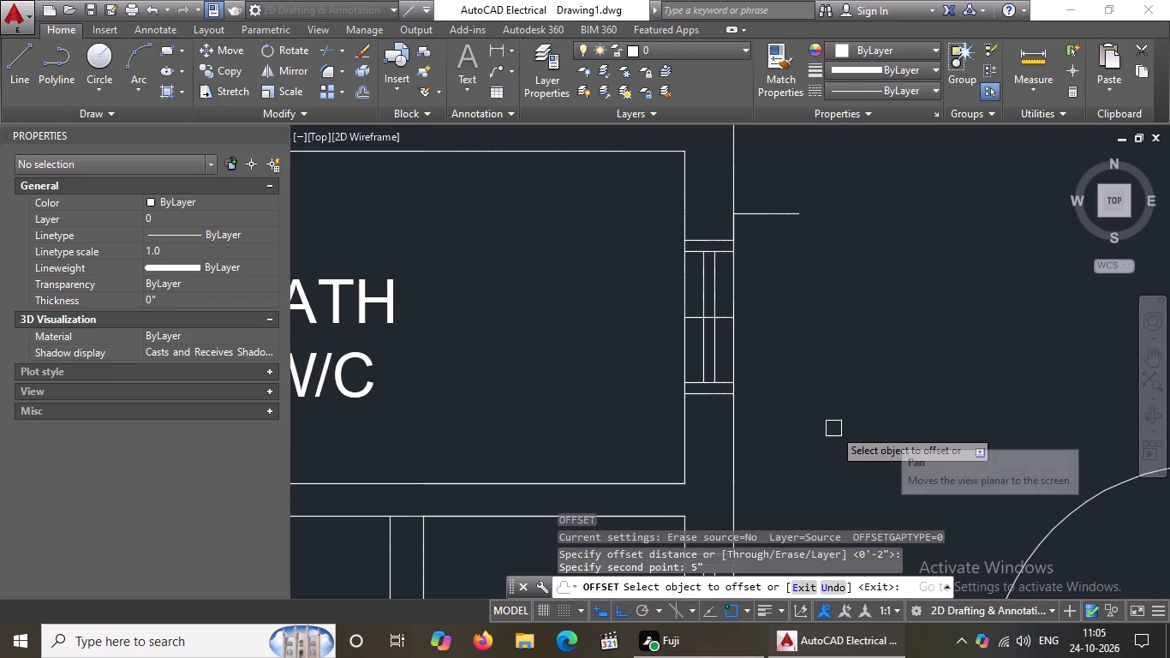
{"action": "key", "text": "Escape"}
Draw lines from the Bath W/C window's lower outer corner 5" down, 1' outward, and up to the upper projection line's free end.
{"action": "key", "text": "l"}
{"action": "key", "text": "Return"}
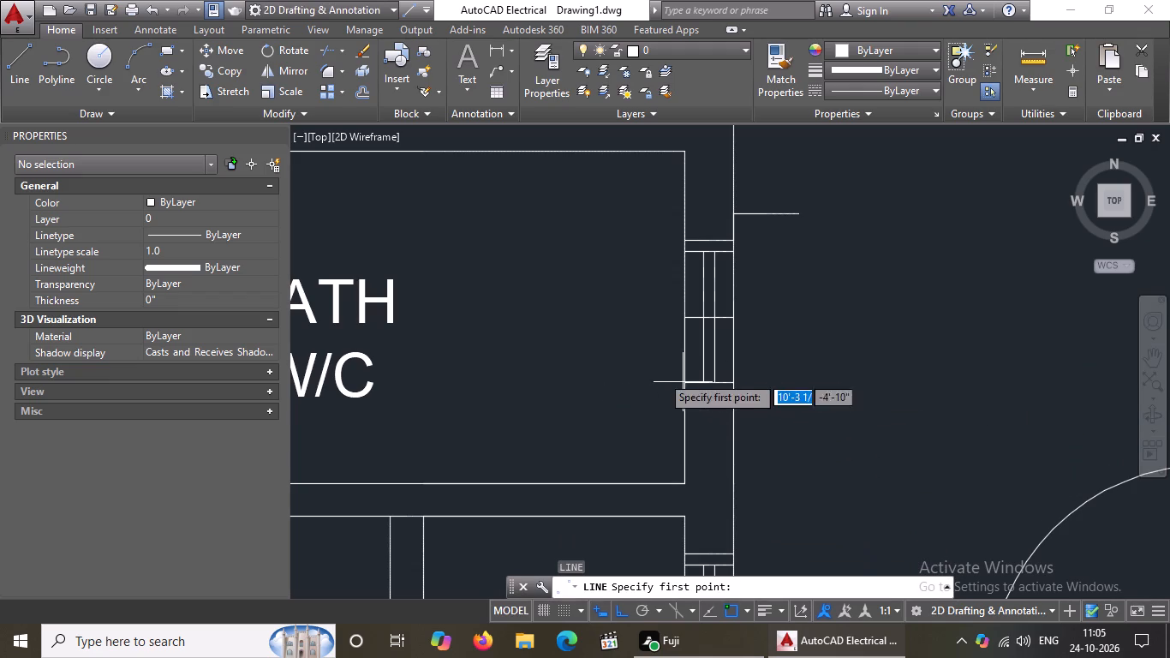
{"action": "left_click_drag", "start_coordinate": [733, 394], "coordinate": [737, 423]}
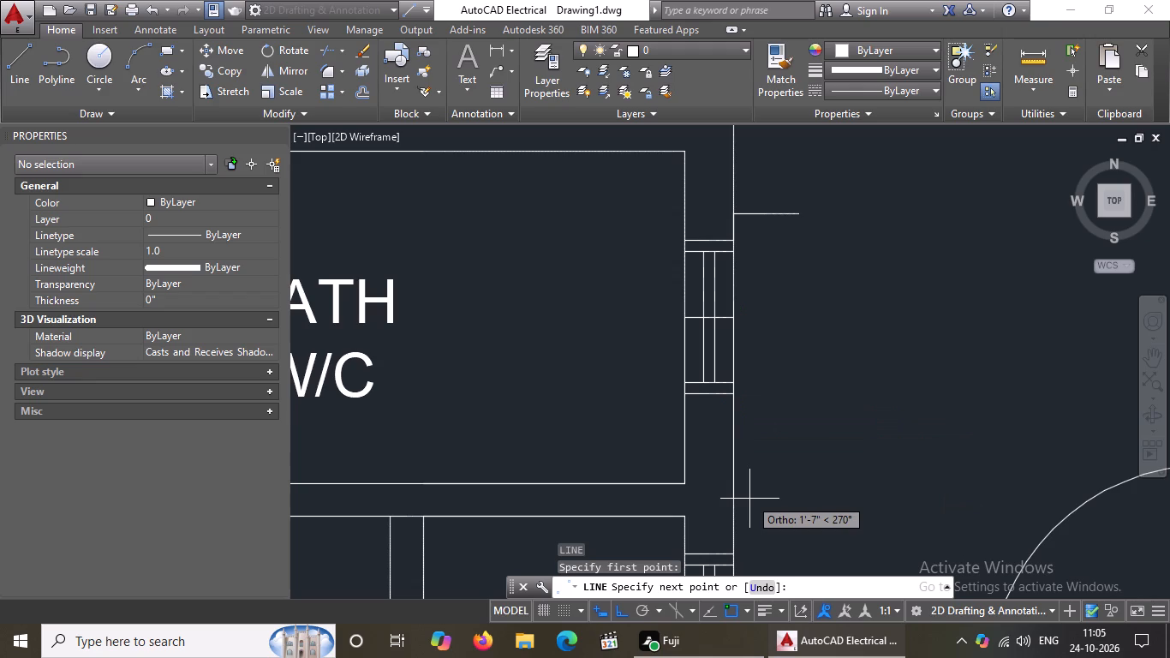
{"action": "type", "text": "5\""}
{"action": "key", "text": "Return"}
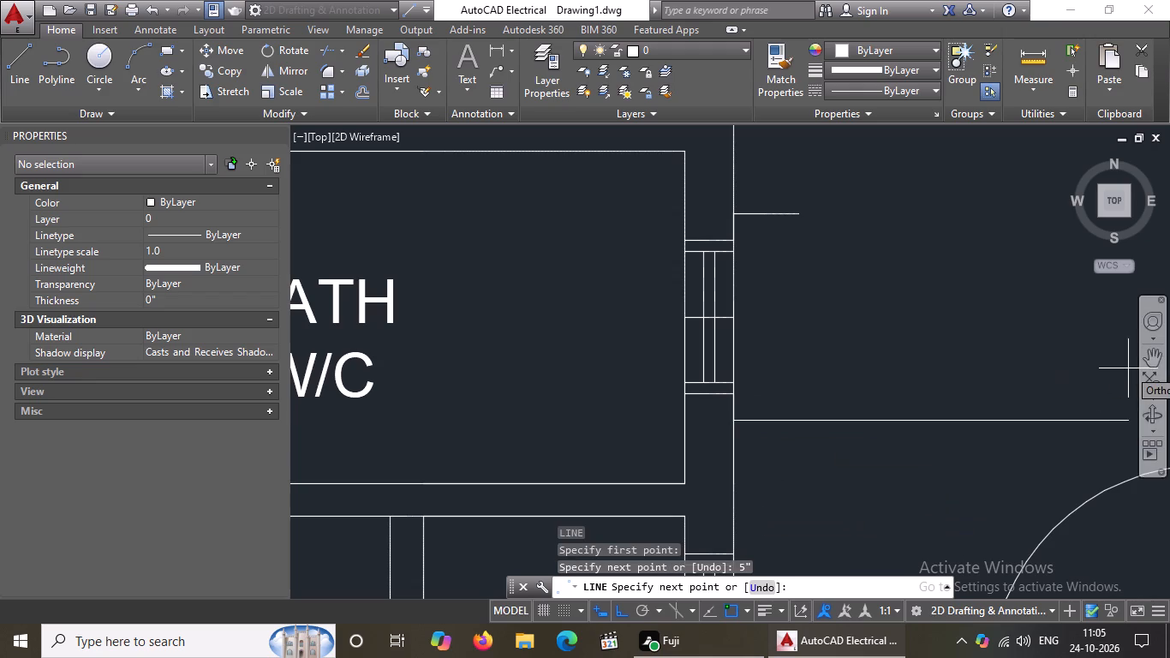
{"action": "type", "text": "1'"}
{"action": "key", "text": "Return"}
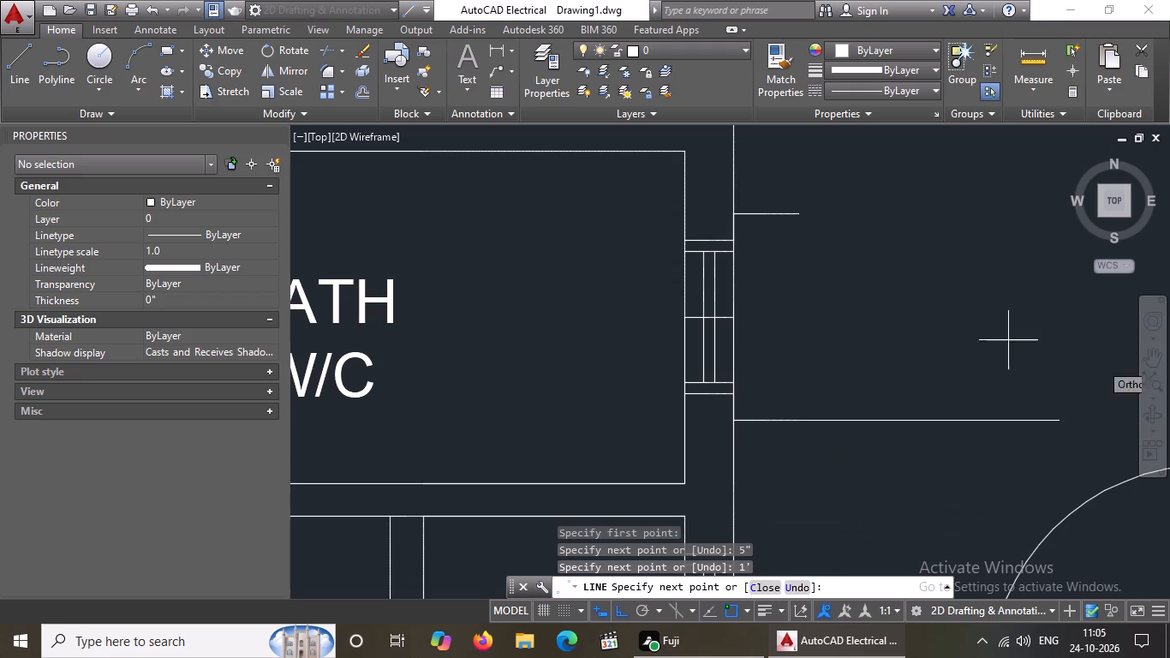
{"action": "left_click", "coordinate": [800, 213]}
{"action": "scroll", "coordinate": [807, 210], "scroll_direction": "down", "scroll_amount": 5}
{"action": "key", "text": "Escape"}
Draw a line from the small W/C window's upper outer corner 5" up the outer wall face and 1' outward.
{"action": "scroll", "coordinate": [805, 299], "scroll_direction": "up", "scroll_amount": 3}
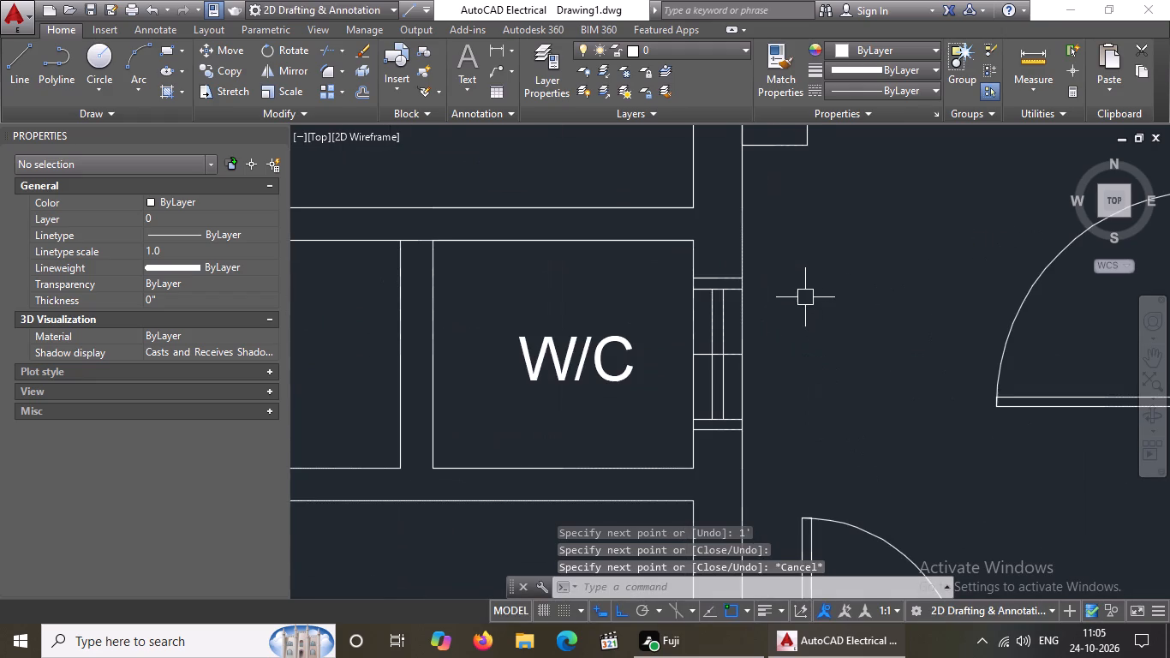
{"action": "key", "text": "Escape"}
{"action": "key", "text": "l"}
{"action": "key", "text": "Return"}
{"action": "scroll", "coordinate": [749, 263], "scroll_direction": "up", "scroll_amount": 2}
{"action": "left_click", "coordinate": [731, 301]}
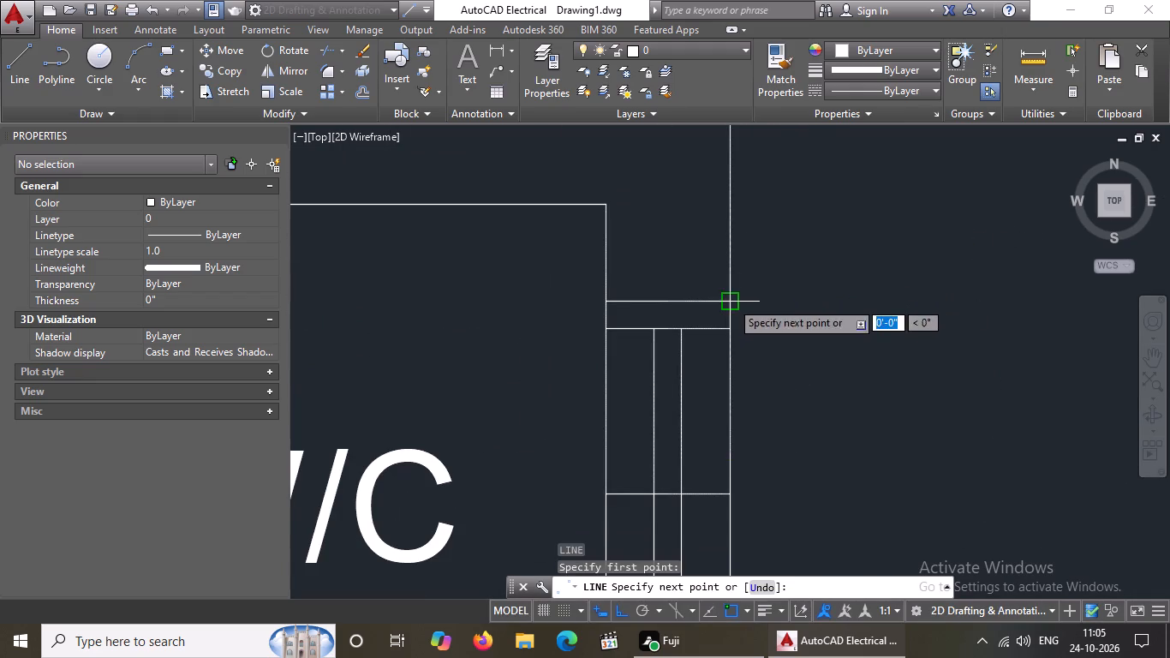
{"action": "type", "text": "5\""}
{"action": "key", "text": "Return"}
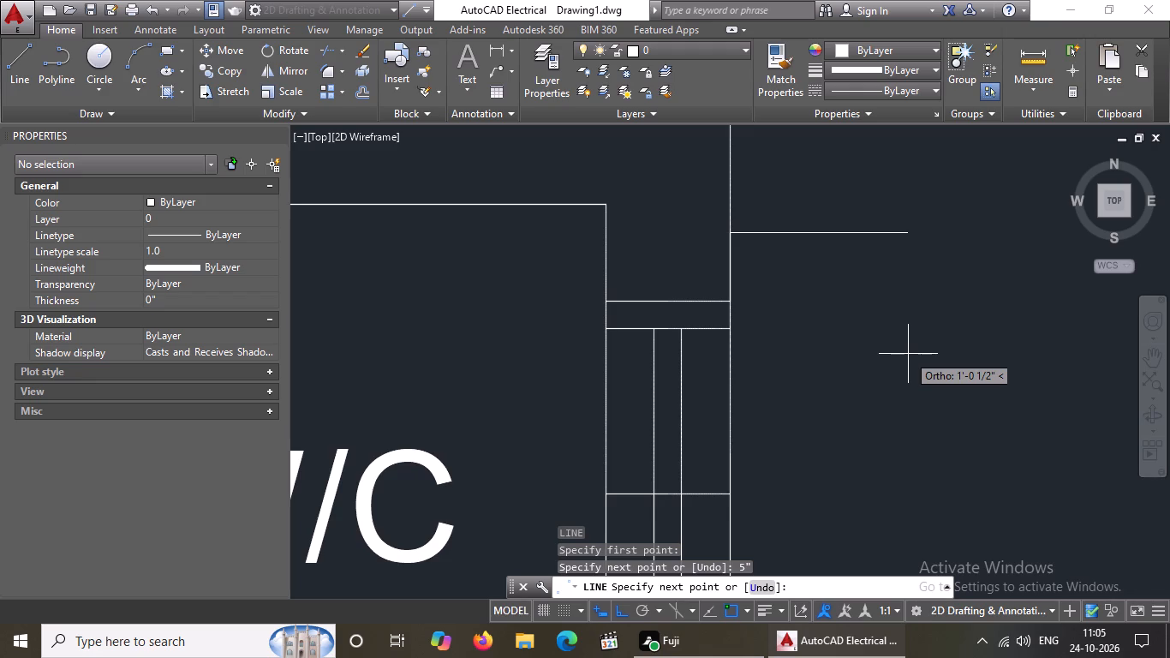
{"action": "type", "text": "1'"}
{"action": "key", "text": "Return"}
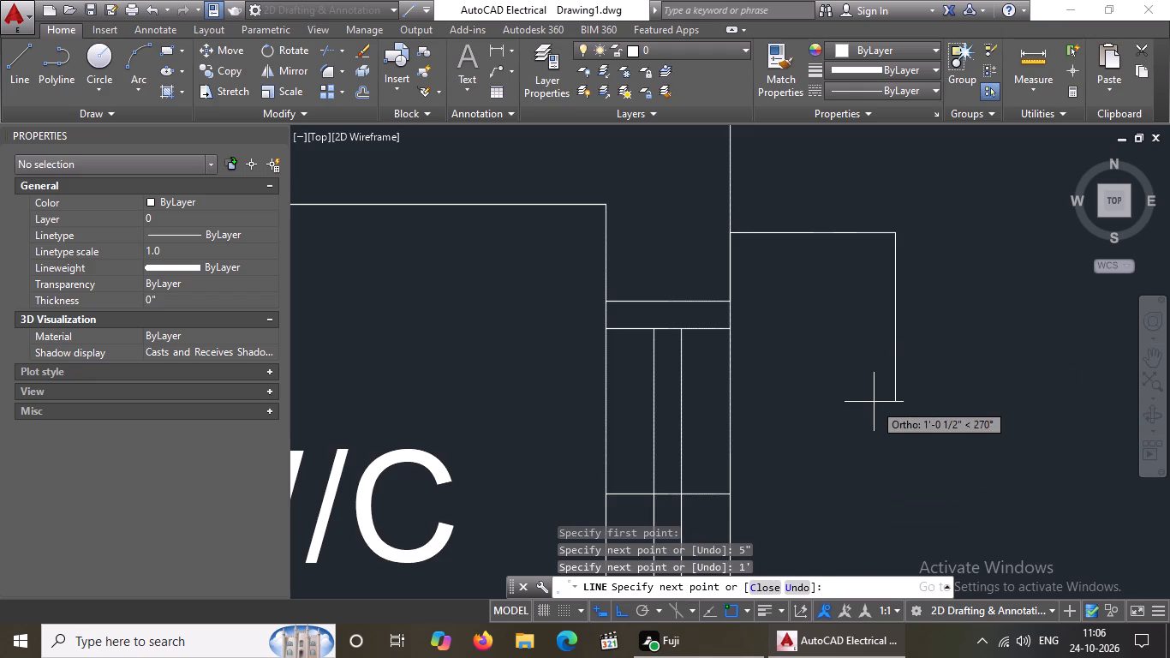
{"action": "key", "text": "Return"}
Draw lines from the small W/C window's lower outer corner 5" down, 1' outward, and up to the upper projection line's free end.
{"action": "scroll", "coordinate": [831, 364], "scroll_direction": "down", "scroll_amount": 4}
{"action": "scroll", "coordinate": [828, 433], "scroll_direction": "up", "scroll_amount": 3}
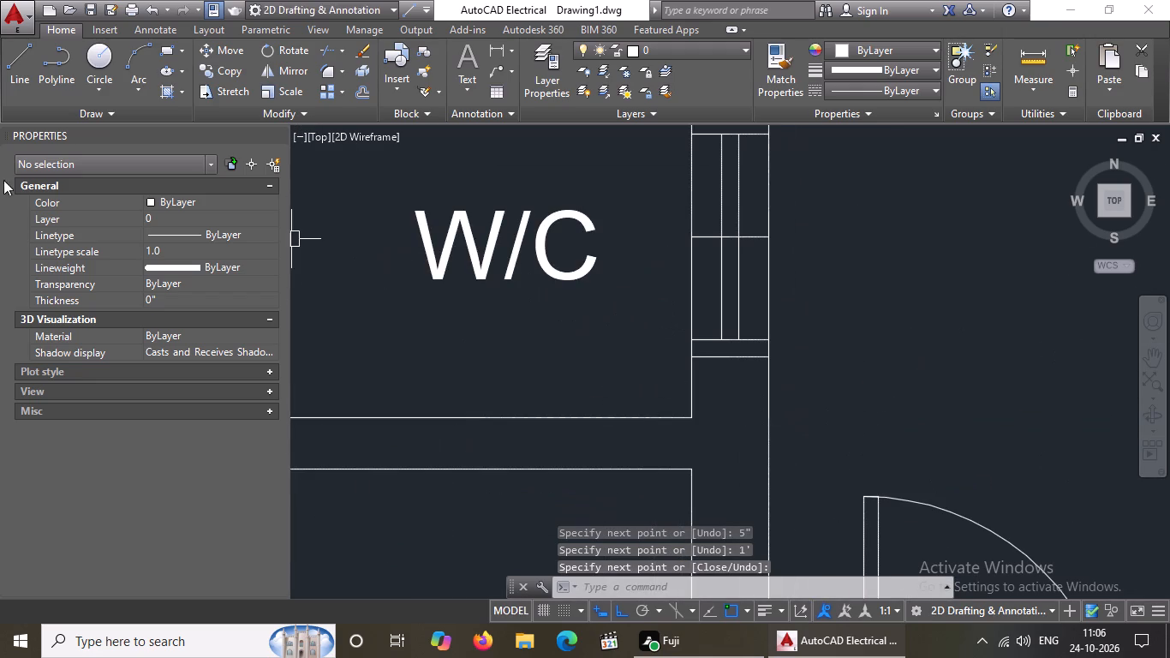
{"action": "key", "text": "l"}
{"action": "key", "text": "Return"}
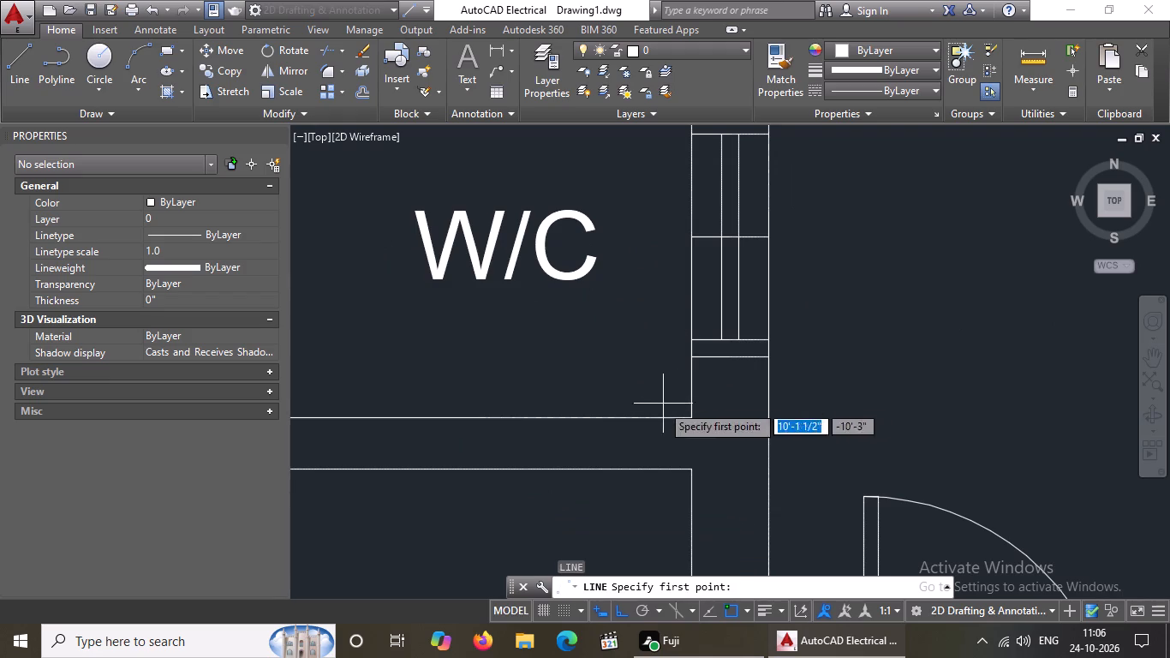
{"action": "left_click_drag", "start_coordinate": [768, 356], "coordinate": [765, 379]}
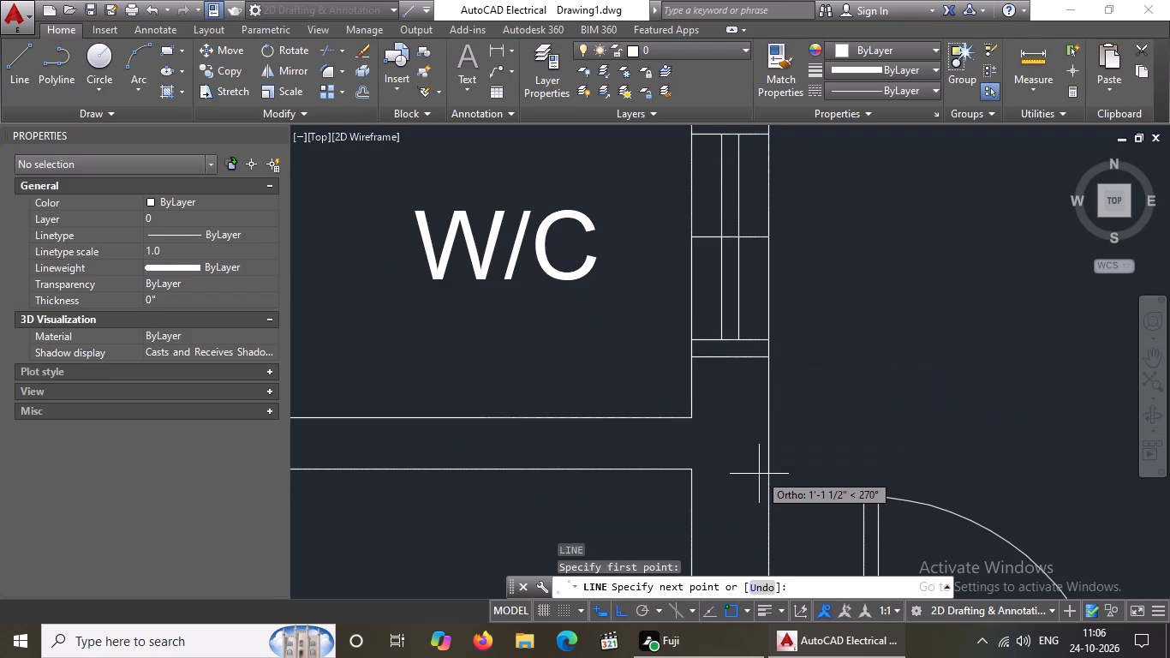
{"action": "type", "text": "5\""}
{"action": "key", "text": "Return"}
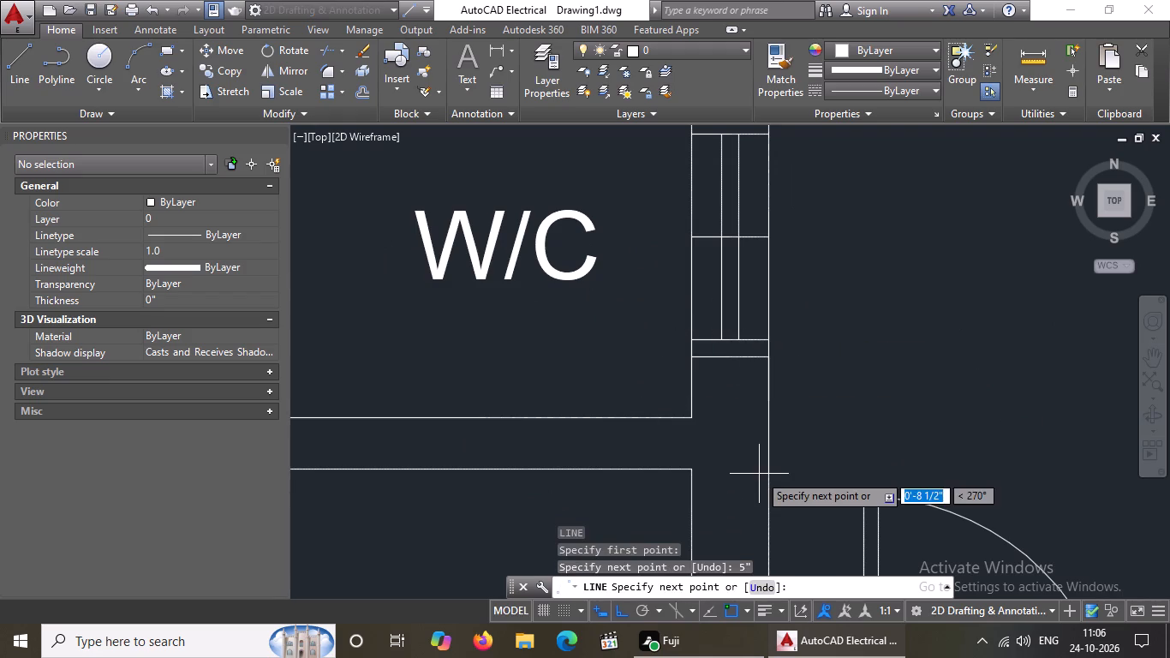
{"action": "type", "text": "1'"}
{"action": "key", "text": "Return"}
{"action": "scroll", "coordinate": [893, 367], "scroll_direction": "down", "scroll_amount": 3}
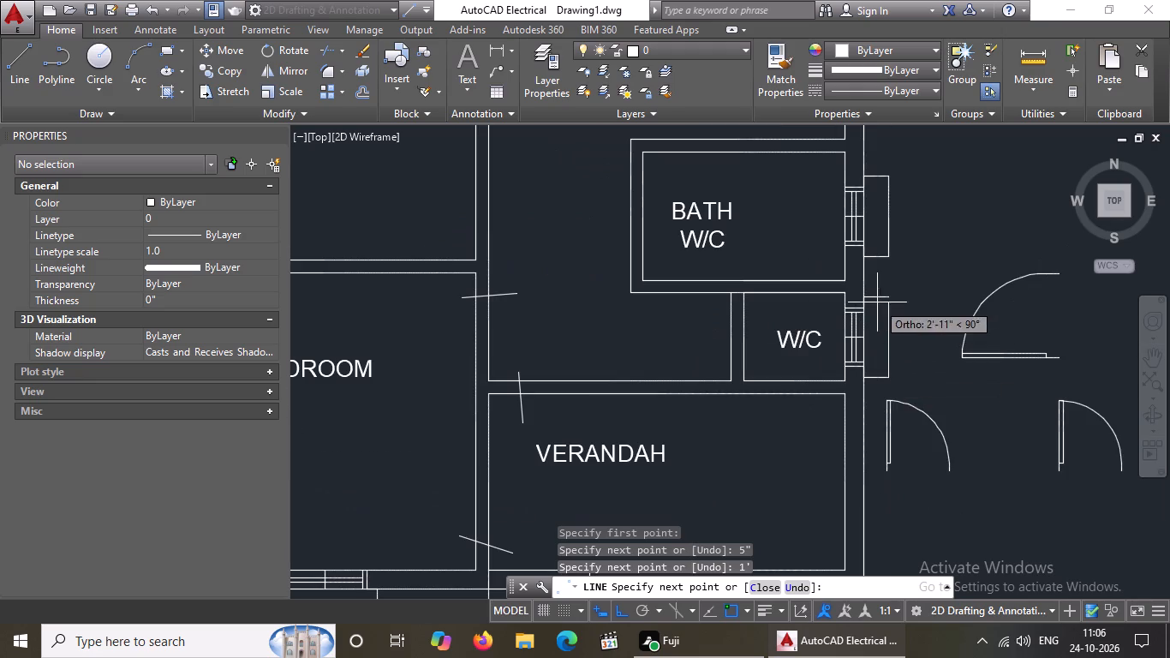
{"action": "left_click", "coordinate": [891, 297]}
{"action": "key", "text": "Return"}
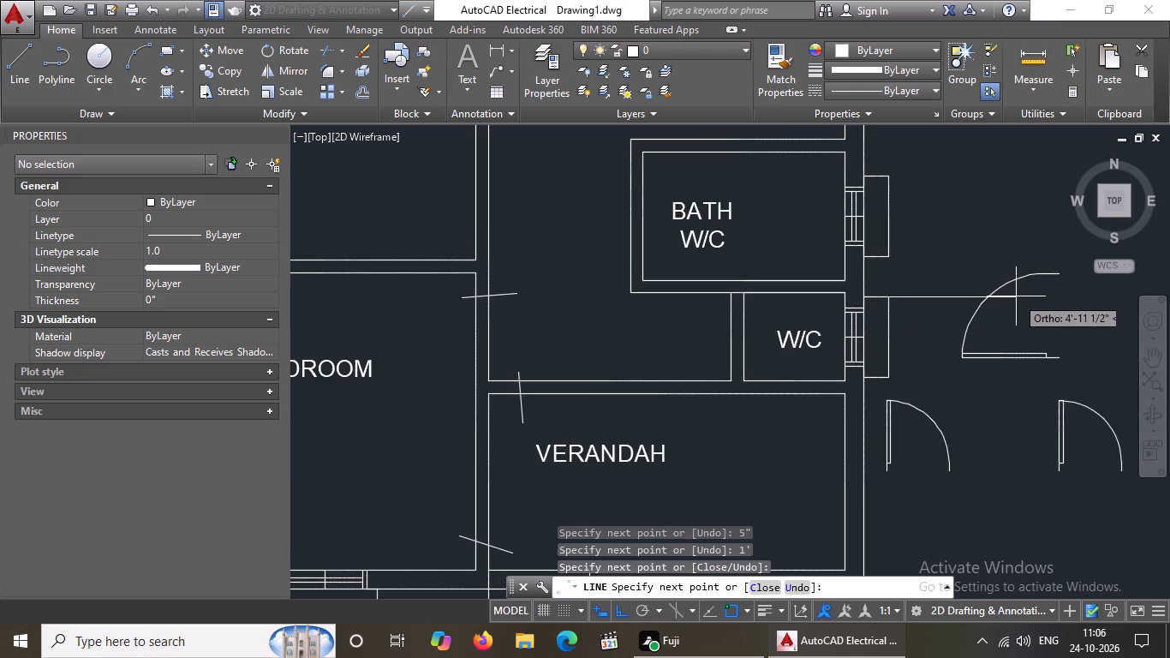
Change the five projection lines around the Bath W/C window to the dashed ACAD_ISO02W100 linetype.
{"action": "scroll", "coordinate": [921, 278], "scroll_direction": "down", "scroll_amount": 4}
{"action": "middle_click_drag", "start_coordinate": [927, 272], "coordinate": [823, 461]}
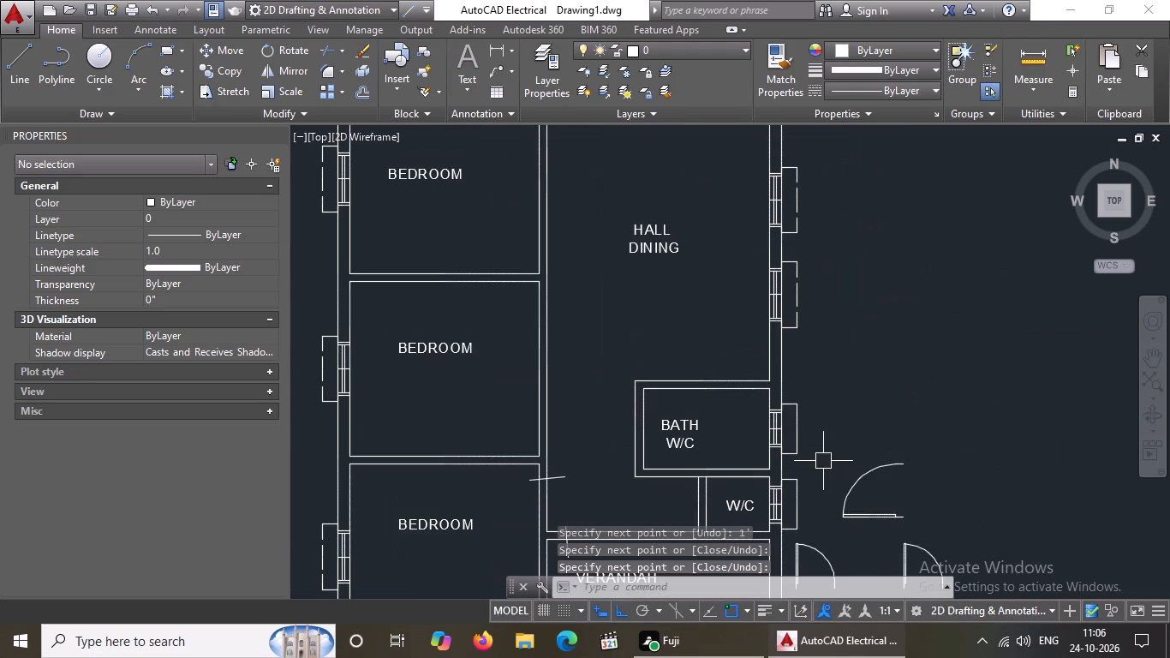
{"action": "scroll", "coordinate": [818, 470], "scroll_direction": "up", "scroll_amount": 3}
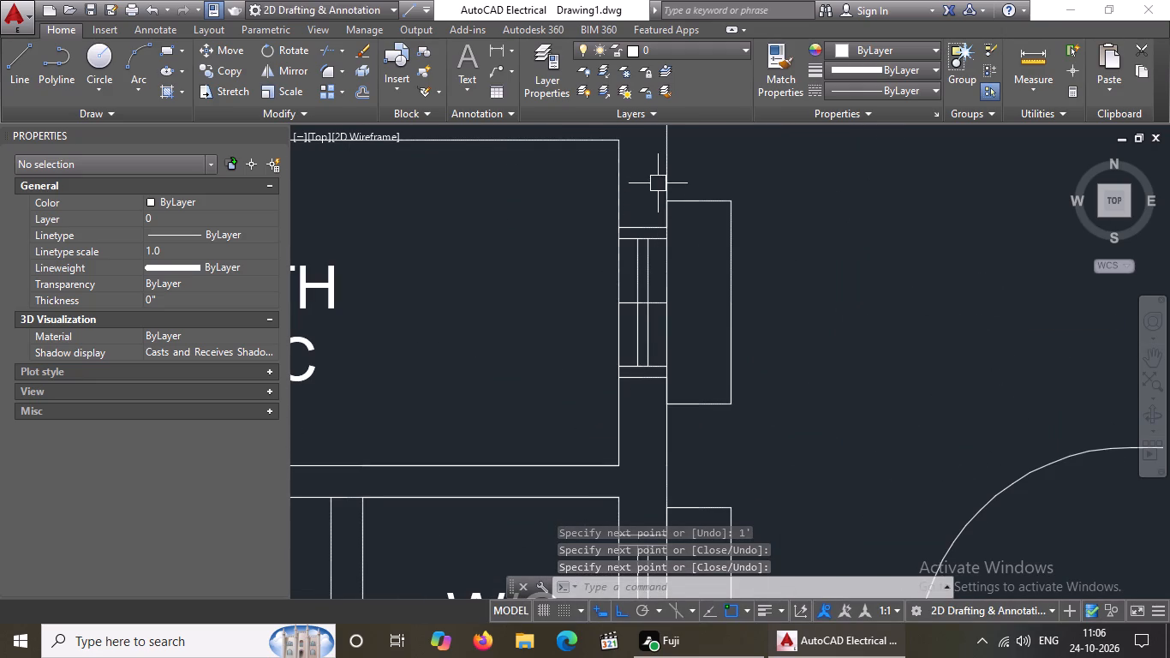
{"action": "left_click_drag", "start_coordinate": [656, 180], "coordinate": [665, 205]}
{"action": "left_click", "coordinate": [806, 453]}
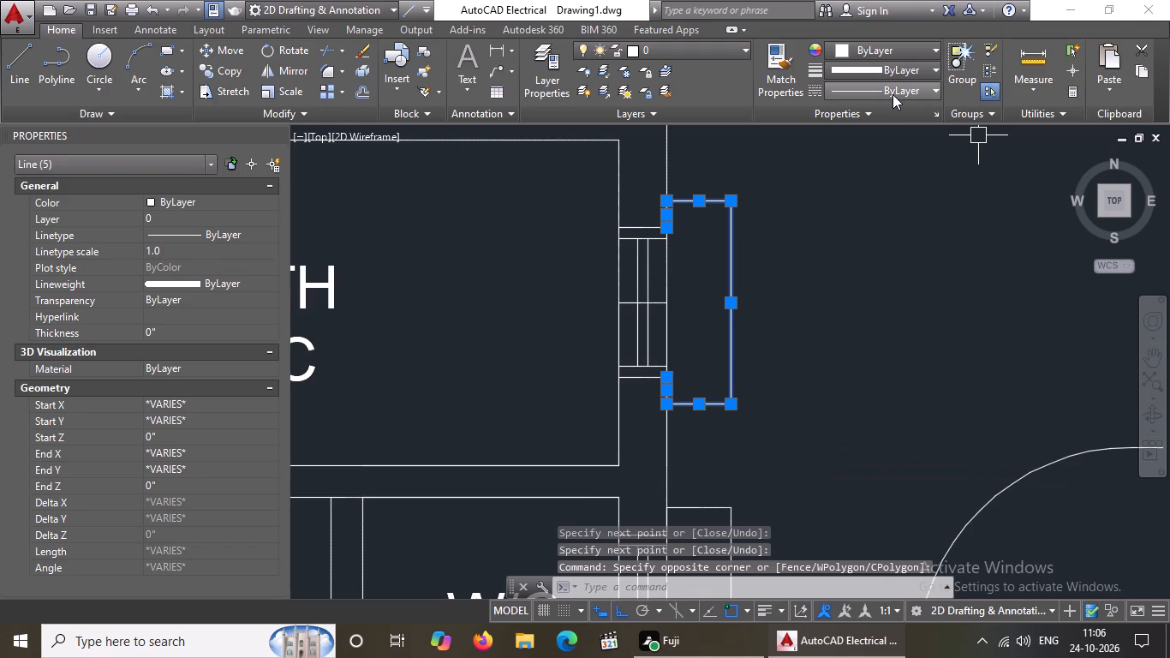
{"action": "left_click", "coordinate": [892, 91]}
{"action": "left_click", "coordinate": [875, 155]}
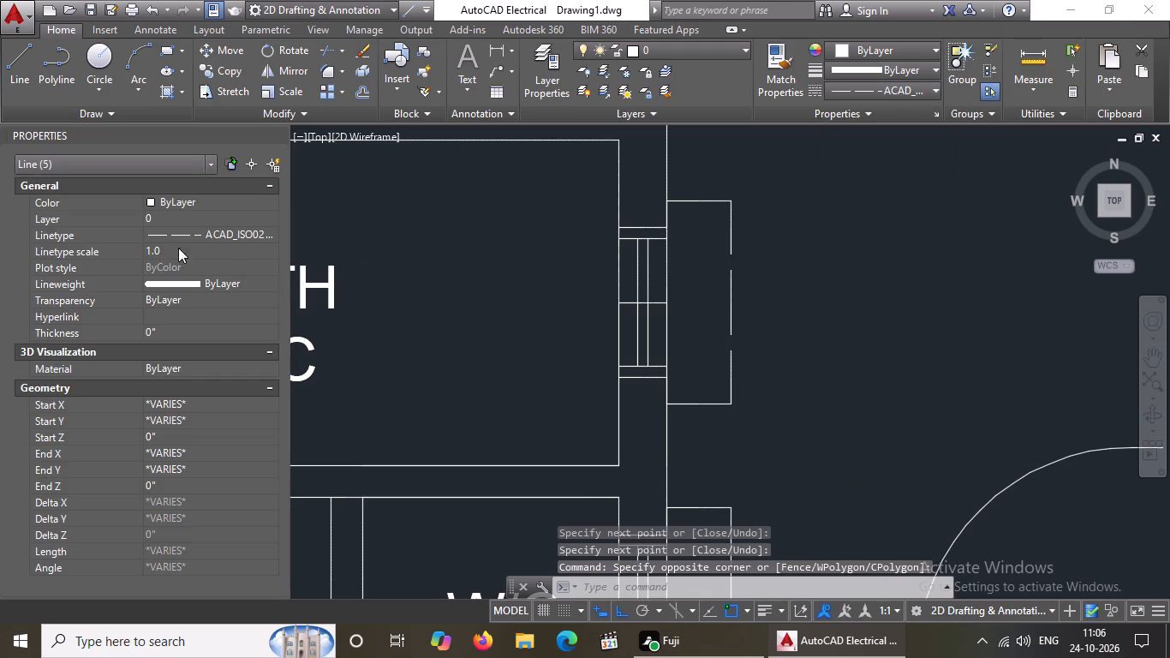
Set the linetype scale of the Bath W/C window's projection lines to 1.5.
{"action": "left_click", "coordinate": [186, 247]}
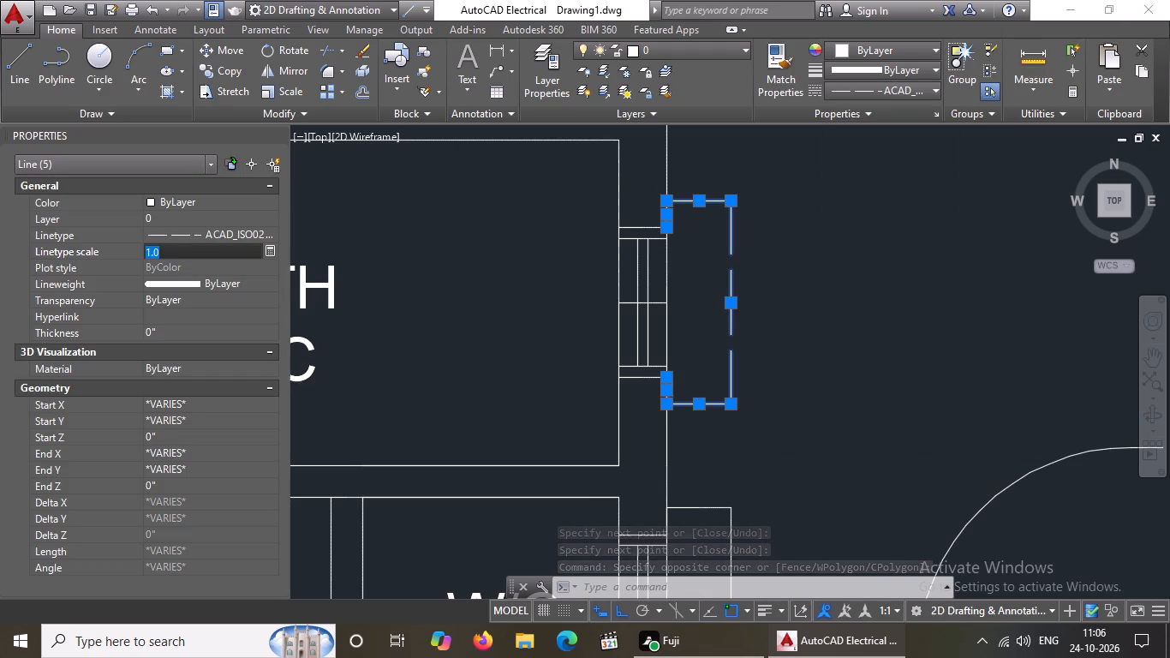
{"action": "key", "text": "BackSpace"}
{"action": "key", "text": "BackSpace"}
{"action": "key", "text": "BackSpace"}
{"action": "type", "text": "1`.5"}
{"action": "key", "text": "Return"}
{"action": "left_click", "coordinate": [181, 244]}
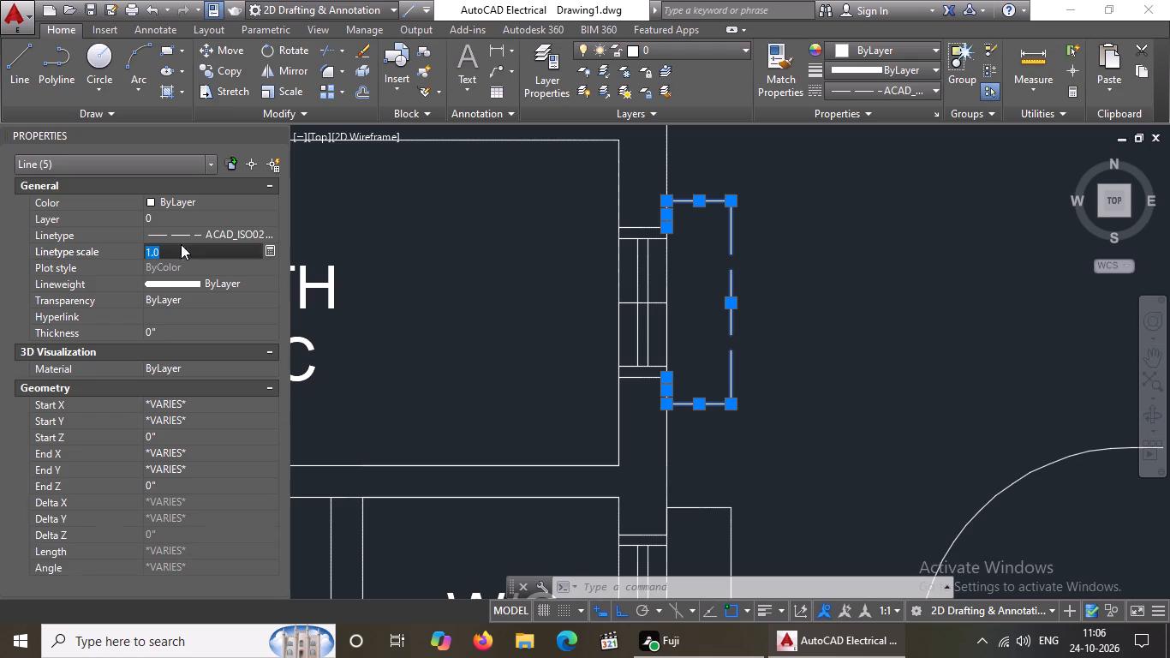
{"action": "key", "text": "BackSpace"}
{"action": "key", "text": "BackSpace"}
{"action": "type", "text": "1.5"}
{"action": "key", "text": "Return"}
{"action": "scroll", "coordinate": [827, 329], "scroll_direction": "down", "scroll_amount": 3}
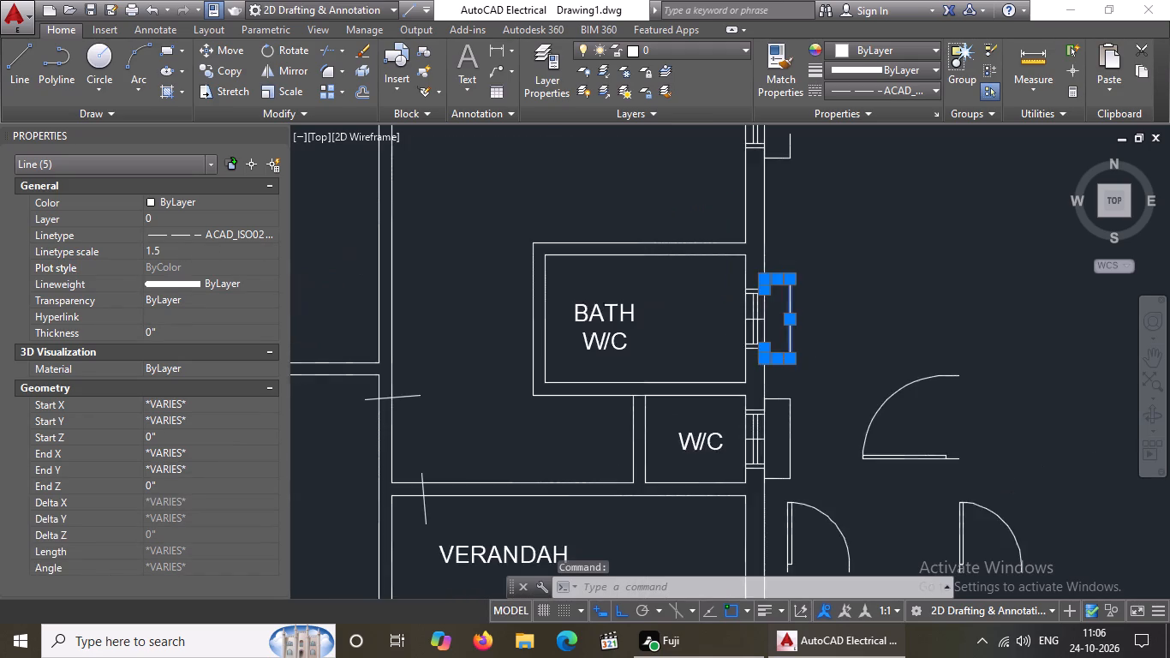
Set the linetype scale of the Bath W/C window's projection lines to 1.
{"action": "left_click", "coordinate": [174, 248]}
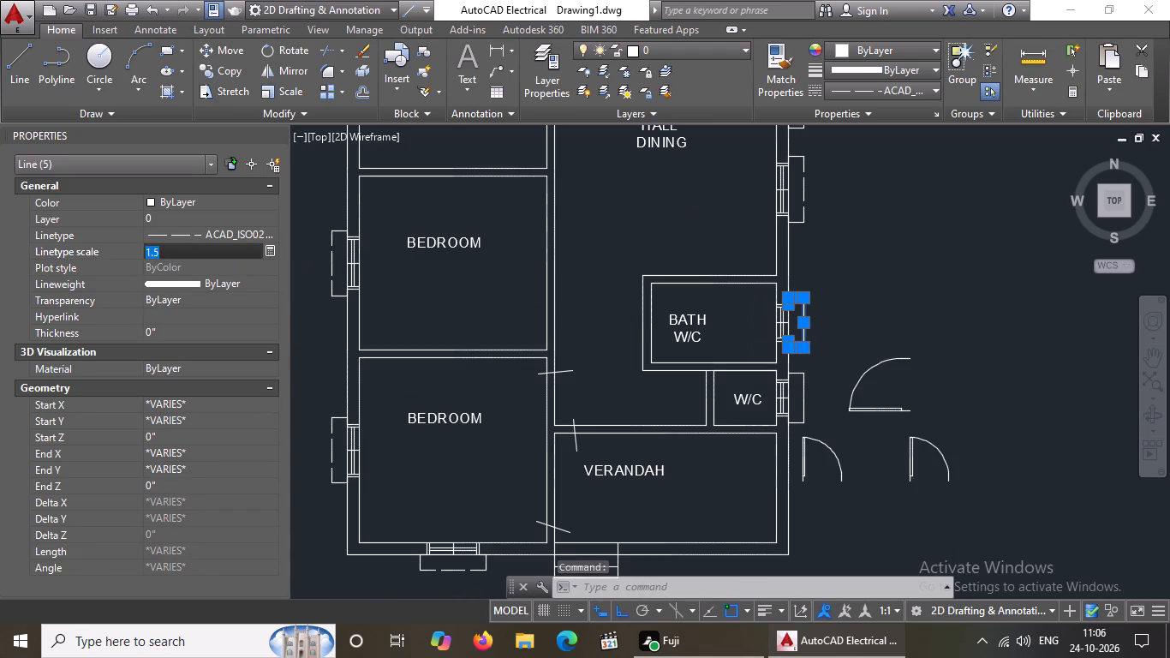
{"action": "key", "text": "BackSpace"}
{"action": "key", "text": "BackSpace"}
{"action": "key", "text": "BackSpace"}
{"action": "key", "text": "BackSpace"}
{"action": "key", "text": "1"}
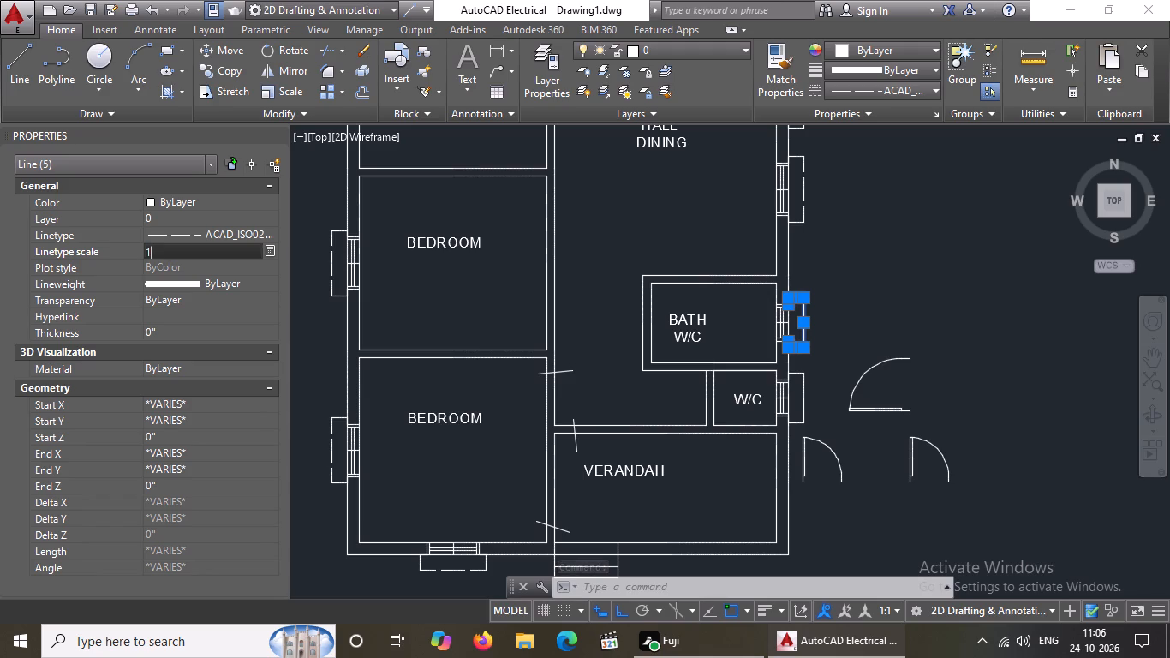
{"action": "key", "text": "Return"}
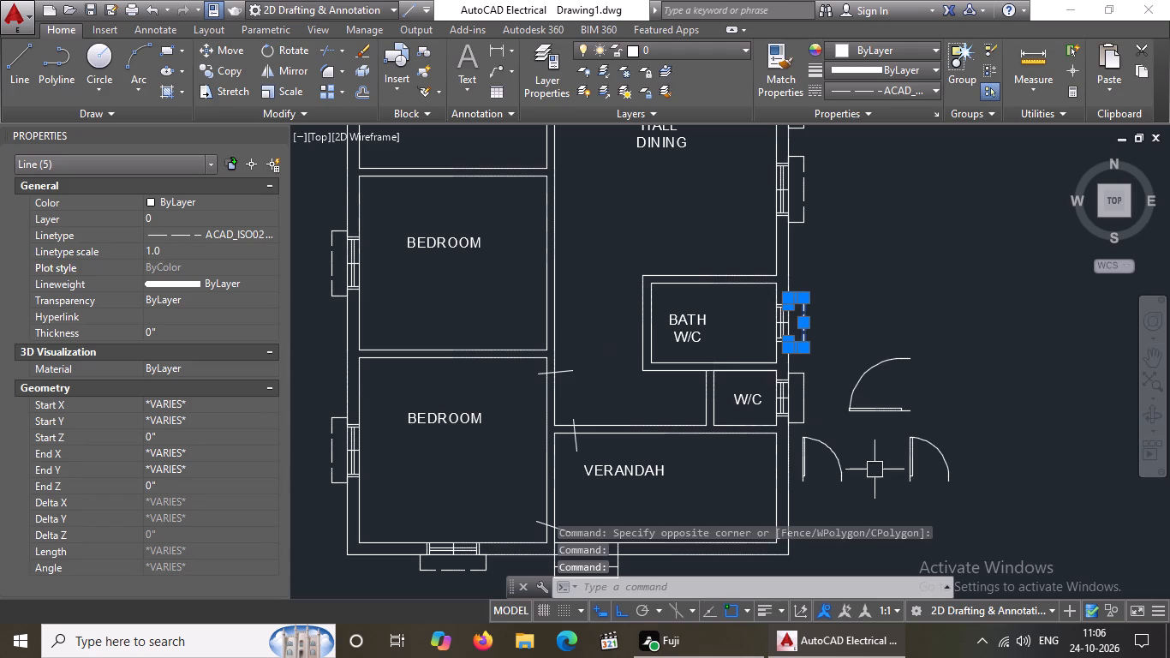
Change the five projection lines around the small W/C window to the dashed ACAD_ISO02W100 linetype.
{"action": "scroll", "coordinate": [819, 387], "scroll_direction": "up", "scroll_amount": 2}
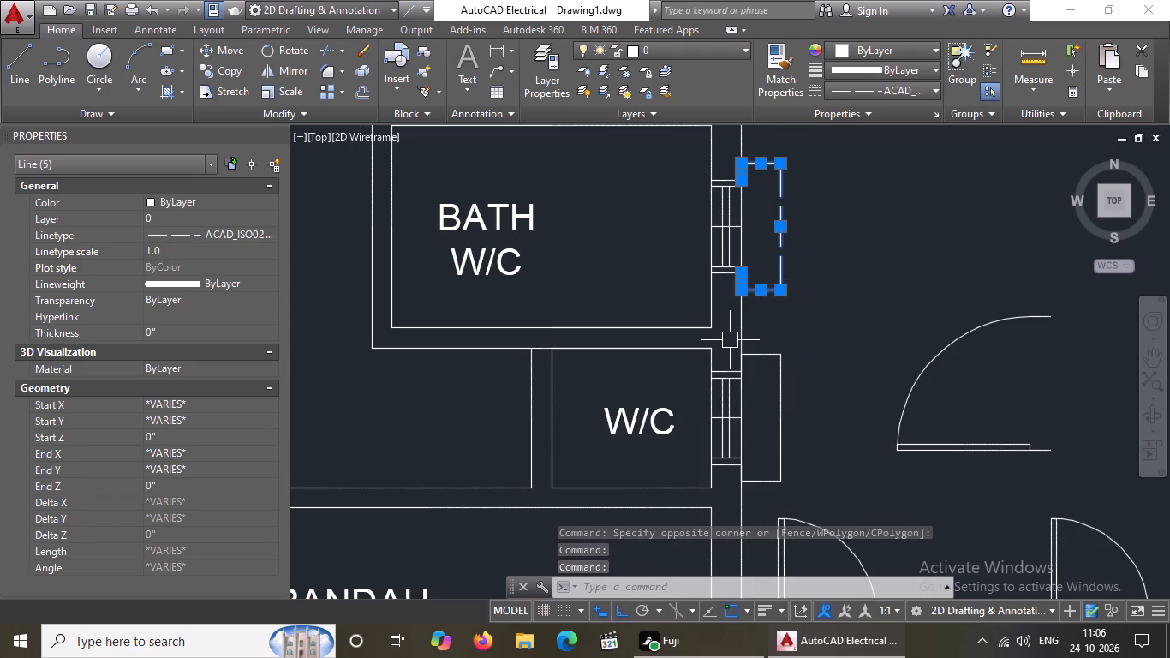
{"action": "left_click", "coordinate": [730, 339]}
{"action": "left_click", "coordinate": [805, 488]}
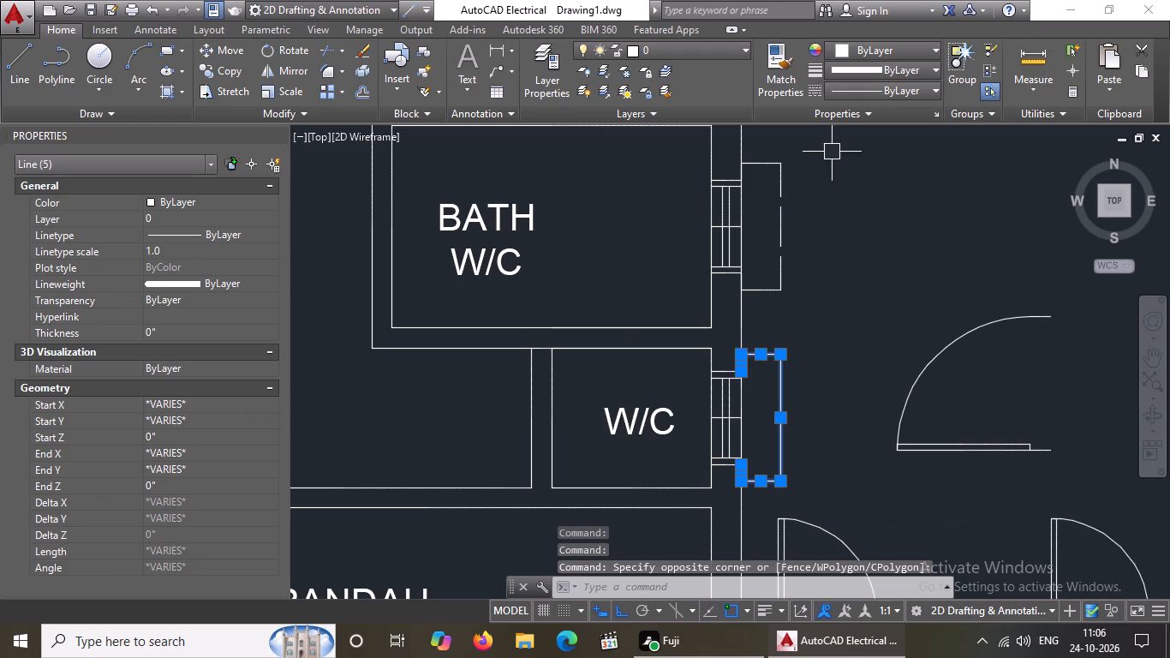
{"action": "left_click", "coordinate": [889, 81]}
{"action": "left_click", "coordinate": [889, 92]}
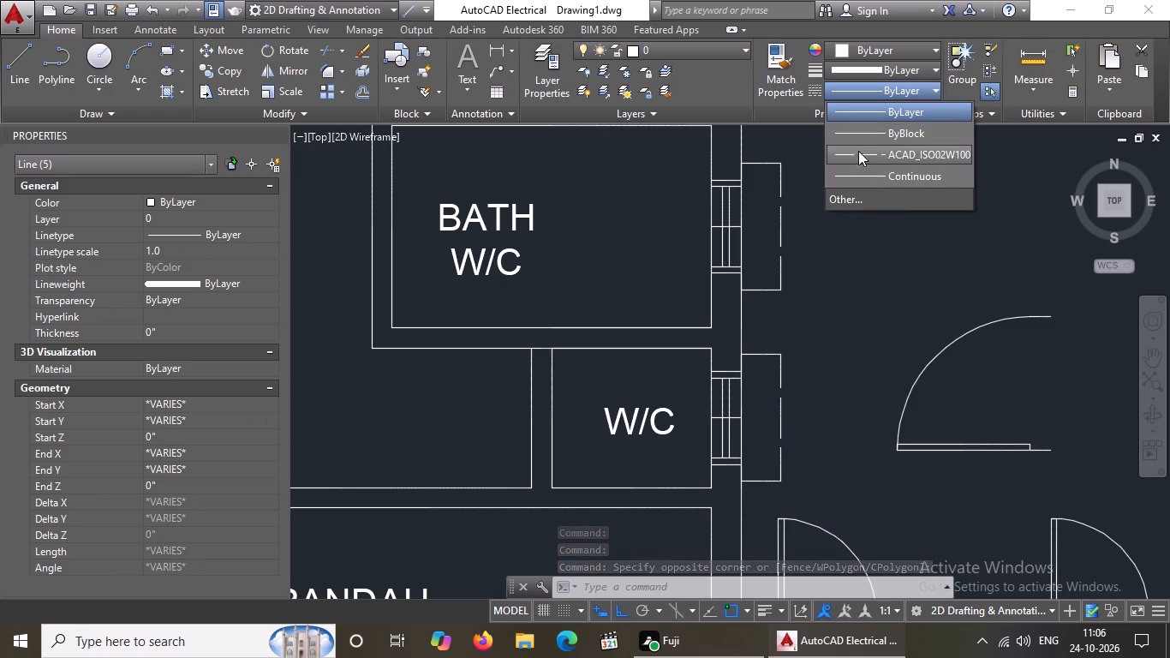
{"action": "left_click", "coordinate": [859, 149]}
{"action": "scroll", "coordinate": [821, 338], "scroll_direction": "down", "scroll_amount": 7}
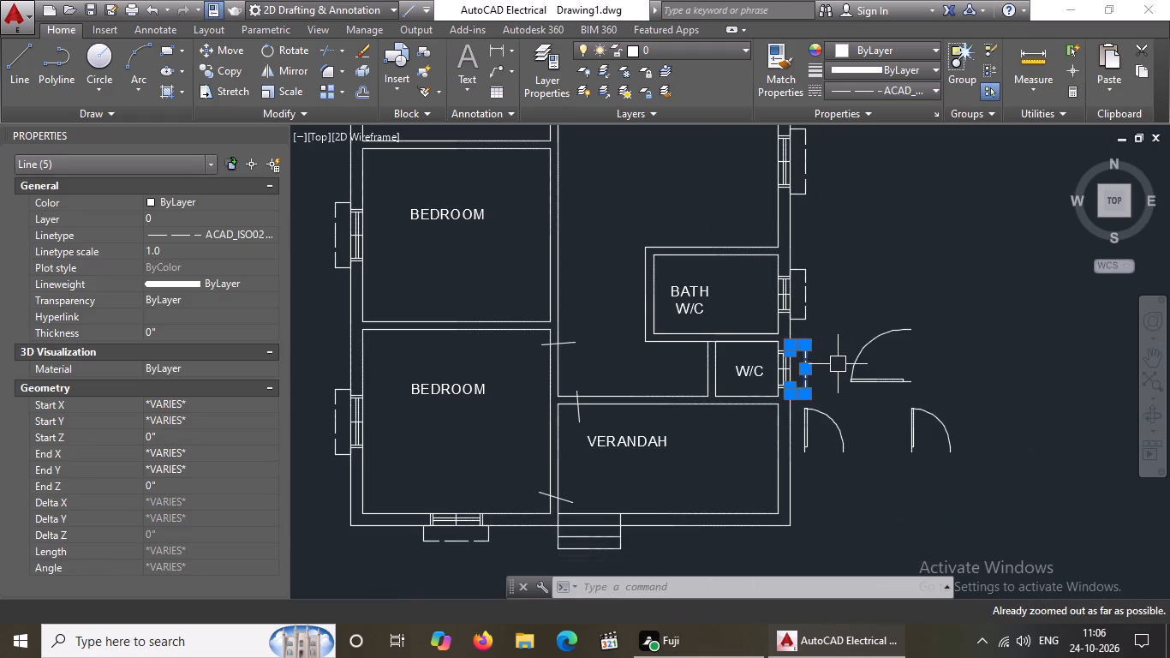
{"action": "scroll", "coordinate": [838, 365], "scroll_direction": "down", "scroll_amount": 2}
{"action": "key", "text": "Escape"}
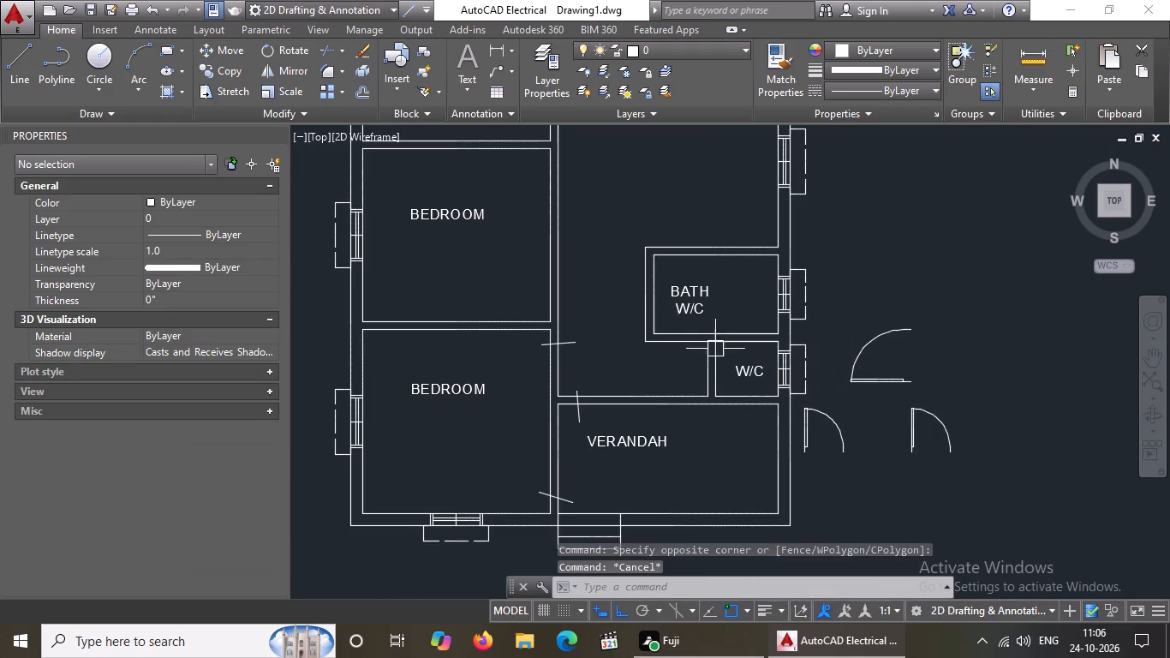
Extend the lower bedroom's bottom inner wall line across the partition to the verandah's wall line.
{"action": "scroll", "coordinate": [660, 343], "scroll_direction": "down", "scroll_amount": 6}
{"action": "middle_click_drag", "start_coordinate": [629, 379], "coordinate": [629, 547]}
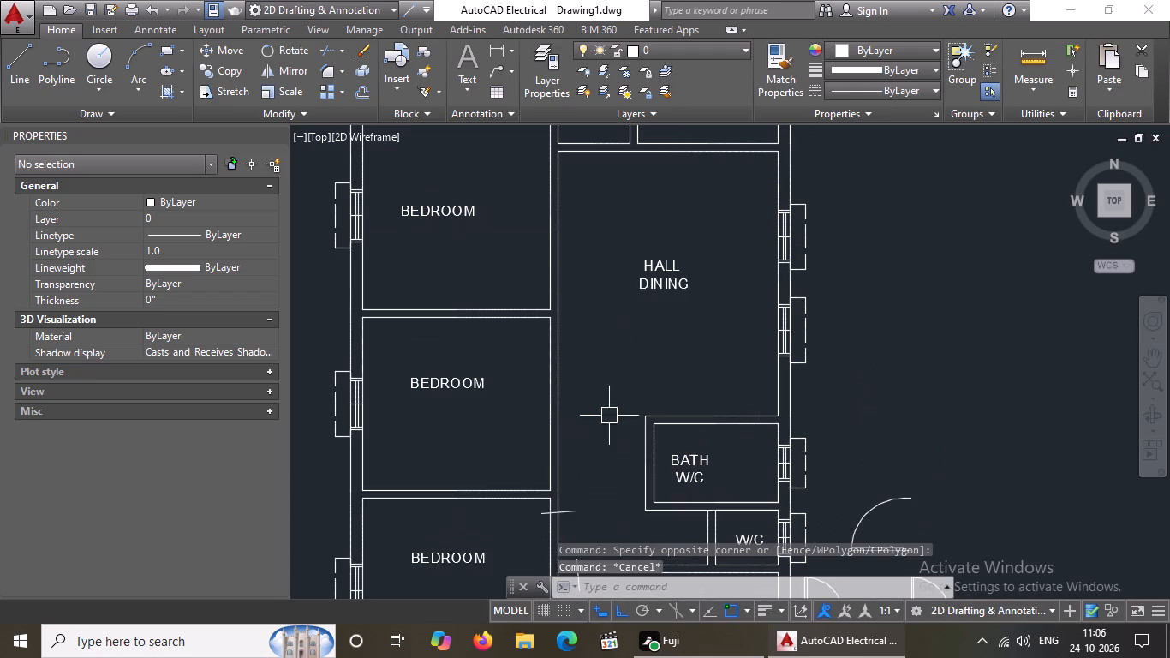
{"action": "middle_click_drag", "start_coordinate": [585, 329], "coordinate": [585, 448]}
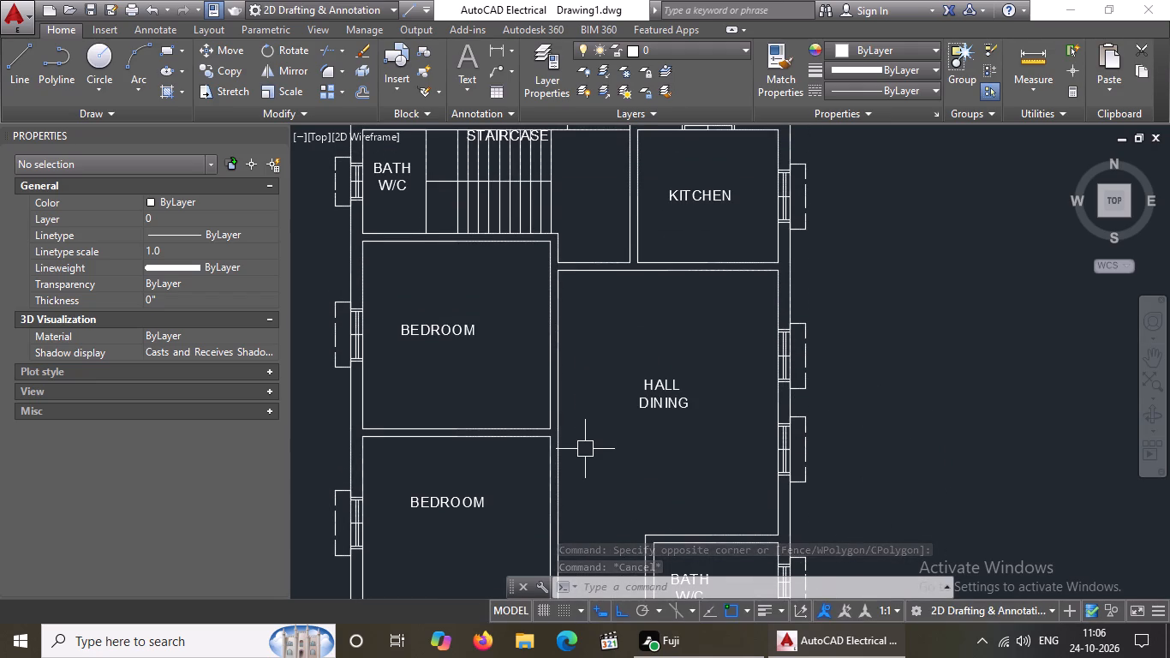
{"action": "middle_click_drag", "start_coordinate": [585, 449], "coordinate": [581, 339]}
{"action": "middle_click_drag", "start_coordinate": [614, 403], "coordinate": [610, 245]}
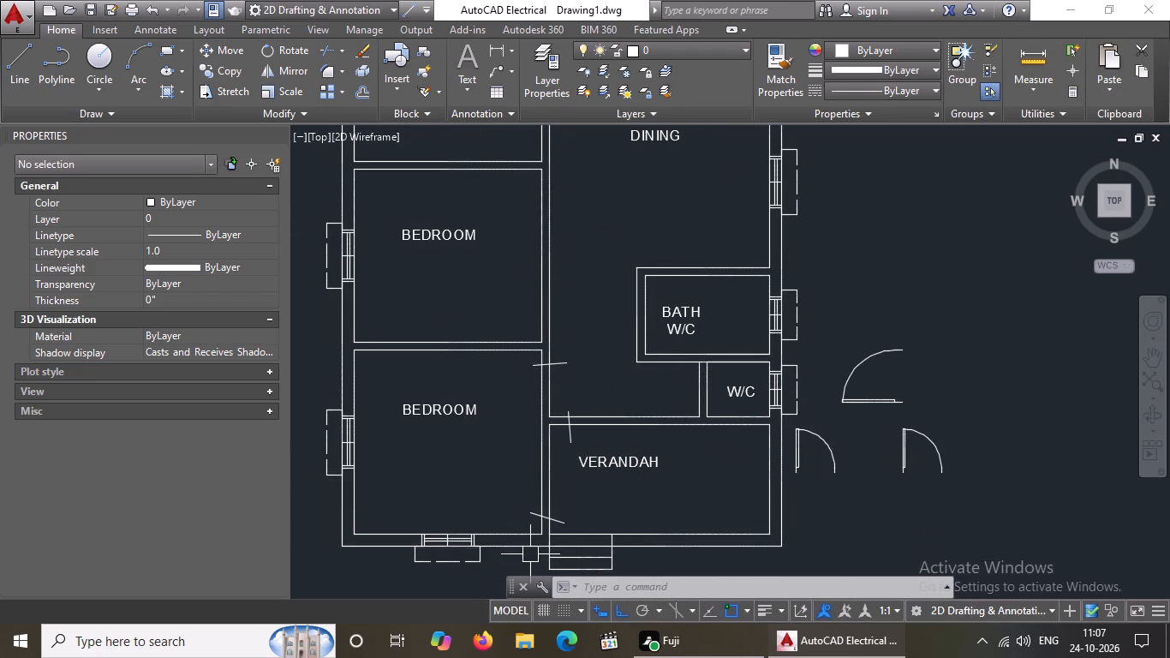
{"action": "scroll", "coordinate": [530, 554], "scroll_direction": "up", "scroll_amount": 2}
{"action": "key", "text": "Escape"}
{"action": "type", "text": "EX"}
{"action": "key", "text": "Return"}
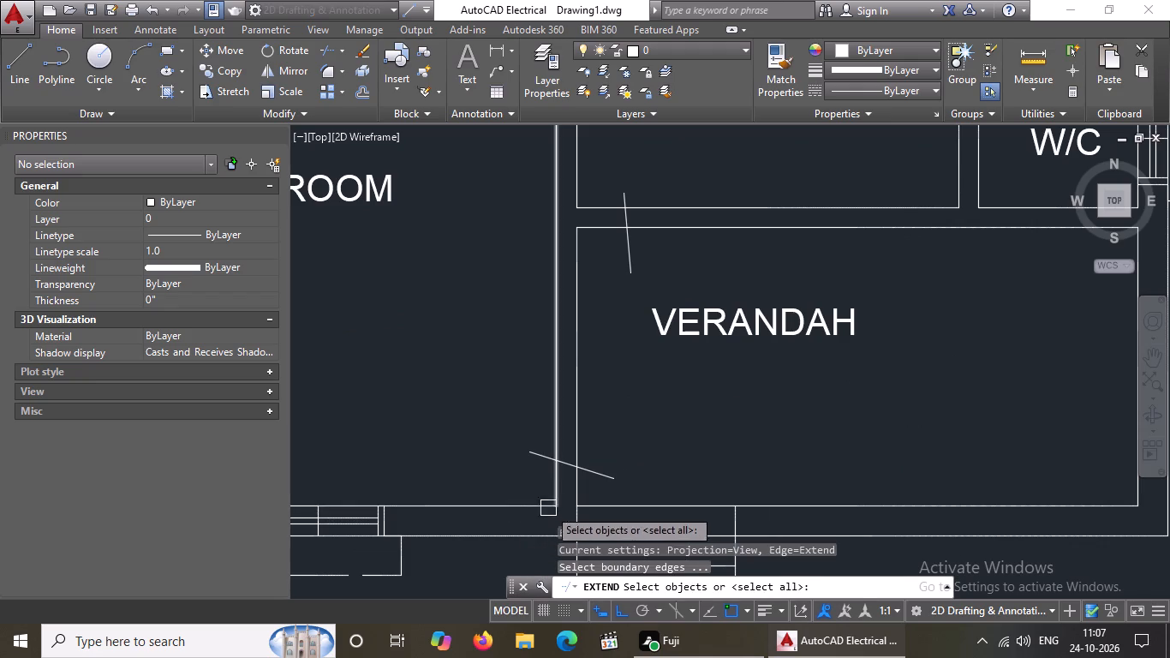
{"action": "key", "text": "Escape"}
{"action": "type", "text": "EX"}
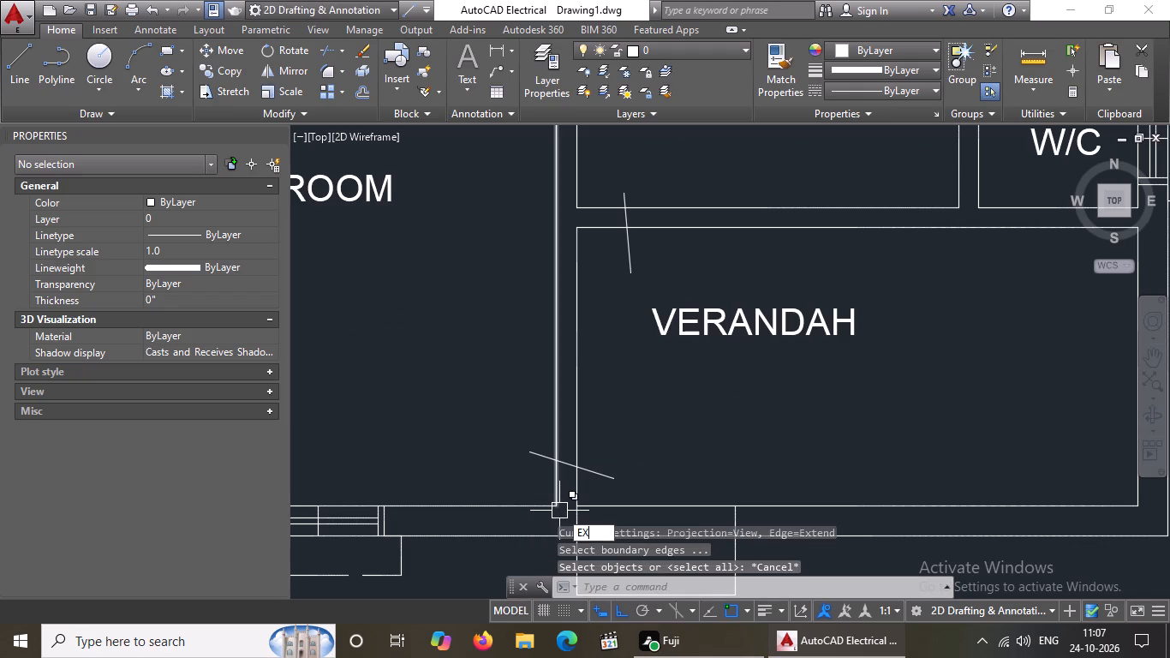
{"action": "key", "text": "Return"}
{"action": "key", "text": "Return"}
{"action": "left_click", "coordinate": [539, 511]}
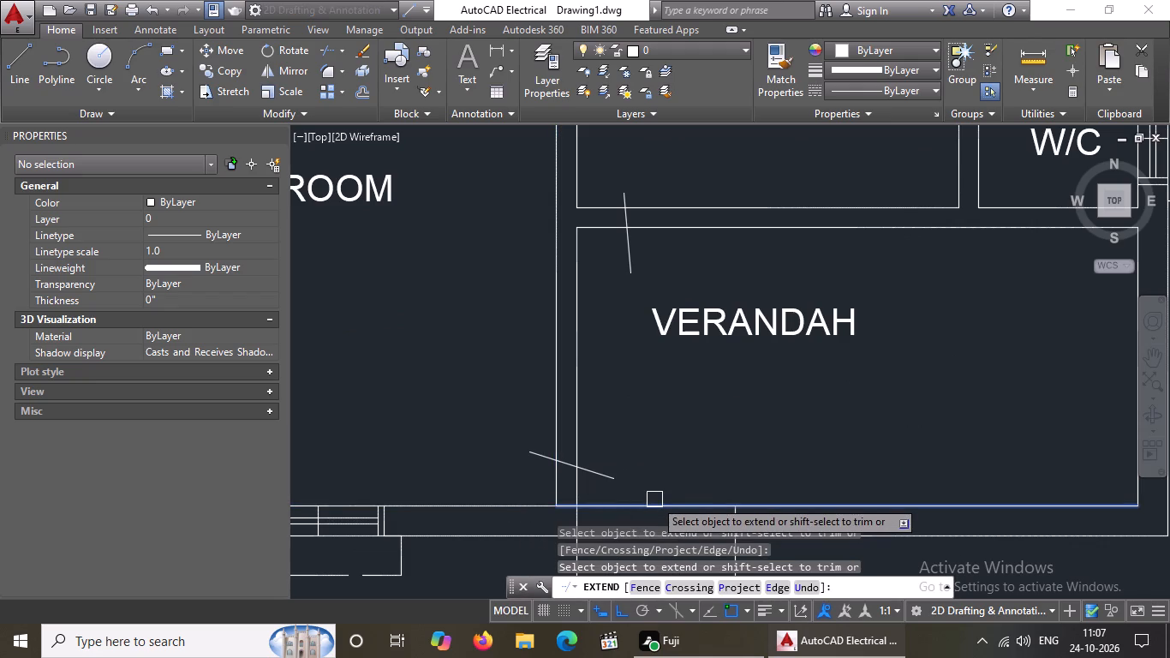
{"action": "key", "text": "Escape"}
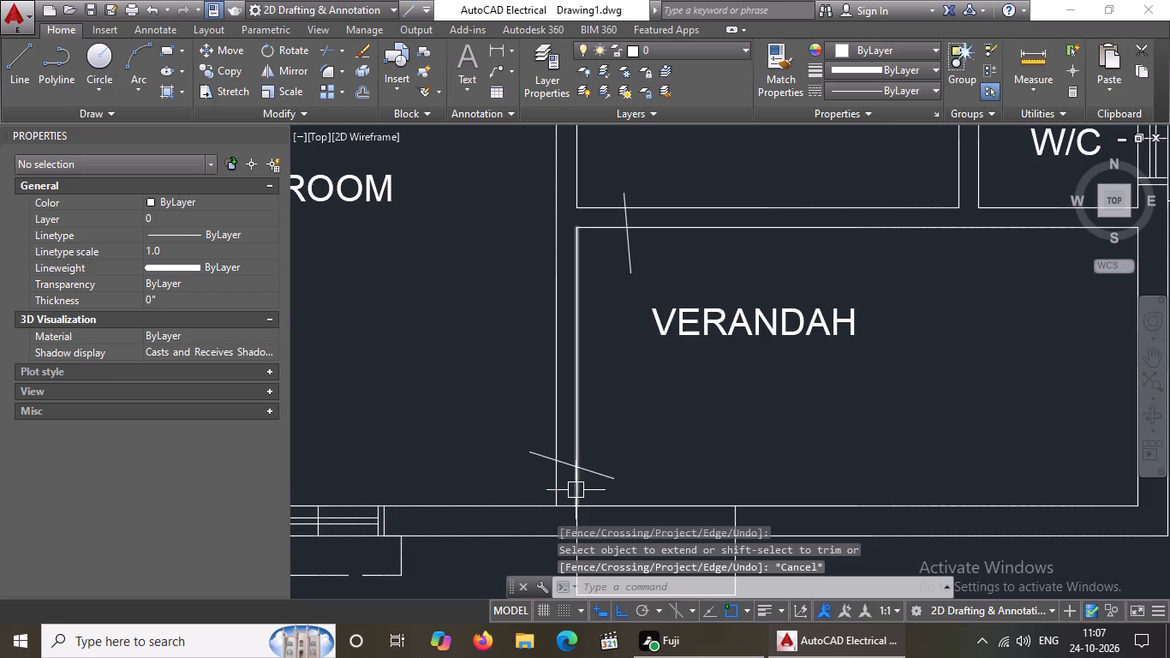
Delete the slanted line crossing the partition wall between the lower bedroom and the verandah, near its bottom end.
{"action": "scroll", "coordinate": [644, 458], "scroll_direction": "up", "scroll_amount": 1}
{"action": "scroll", "coordinate": [644, 458], "scroll_direction": "down", "scroll_amount": 5}
{"action": "middle_click_drag", "start_coordinate": [766, 466], "coordinate": [758, 460]}
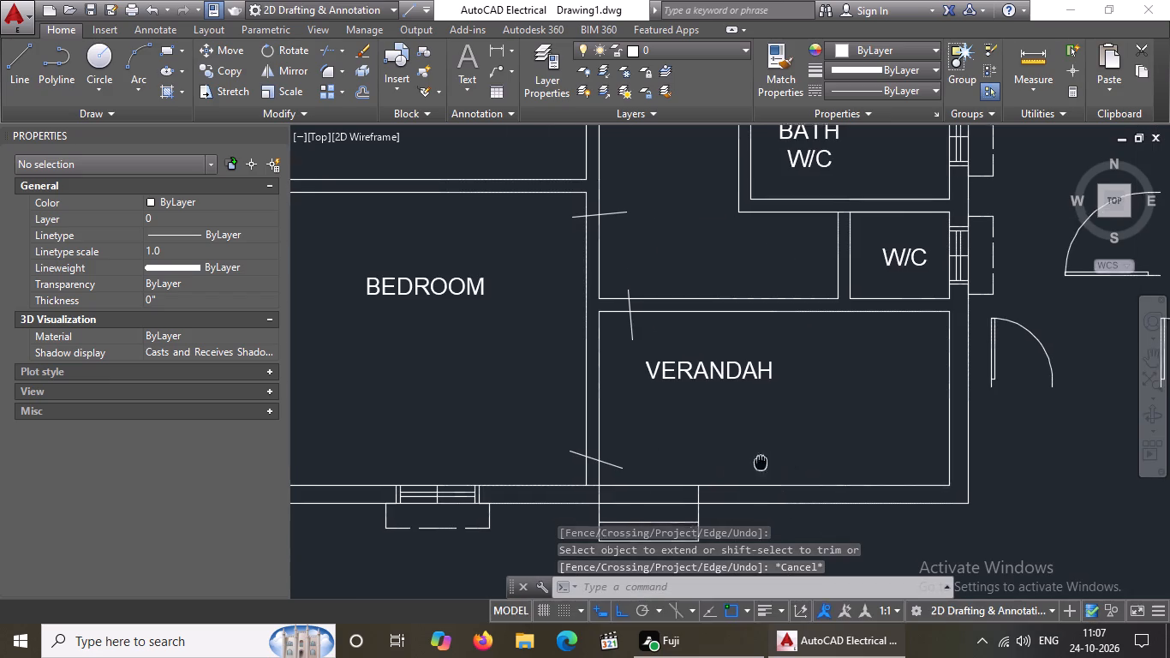
{"action": "middle_click_drag", "start_coordinate": [758, 460], "coordinate": [716, 435]}
{"action": "scroll", "coordinate": [1012, 289], "scroll_direction": "down", "scroll_amount": 2}
{"action": "middle_click_drag", "start_coordinate": [976, 334], "coordinate": [946, 345]}
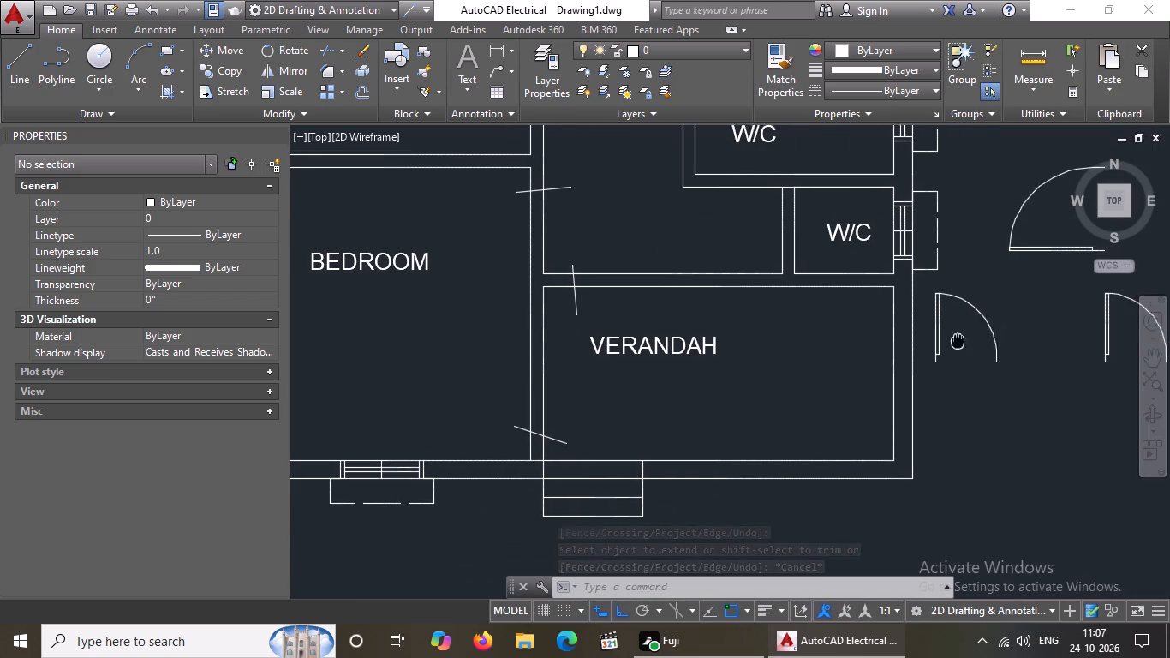
{"action": "middle_click_drag", "start_coordinate": [946, 345], "coordinate": [869, 377]}
{"action": "scroll", "coordinate": [389, 453], "scroll_direction": "up", "scroll_amount": 2}
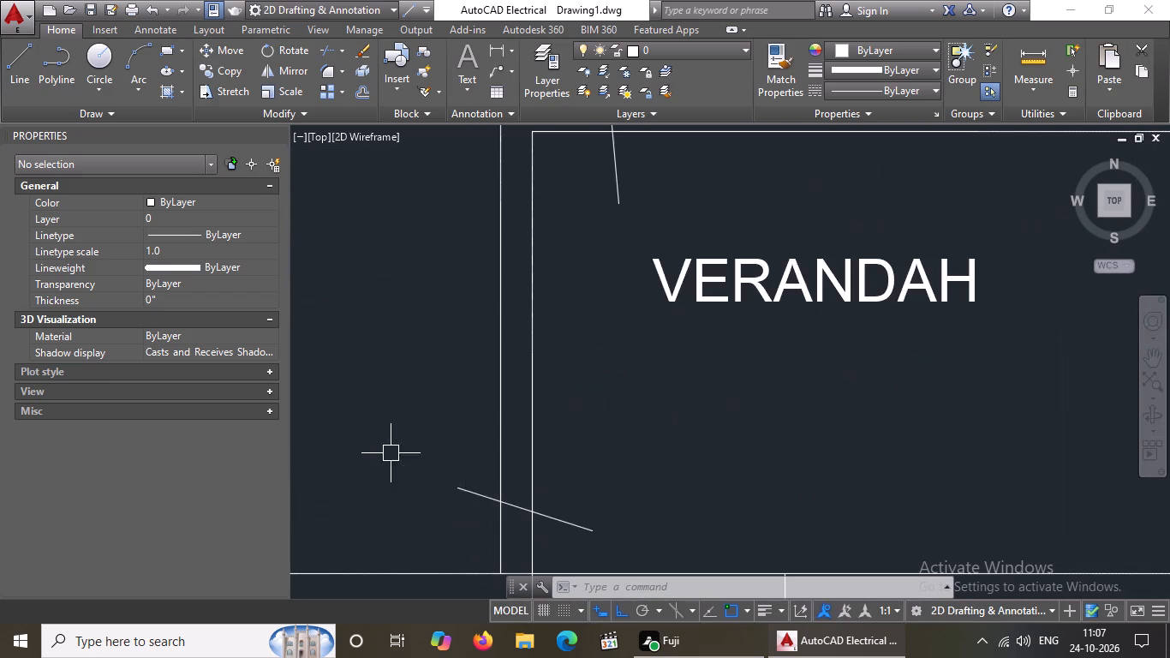
{"action": "left_click", "coordinate": [468, 488]}
{"action": "key", "text": "Delete"}
Close the Properties palette to widen the drawing area.
{"action": "scroll", "coordinate": [582, 416], "scroll_direction": "down", "scroll_amount": 5}
{"action": "left_click", "coordinate": [273, 131]}
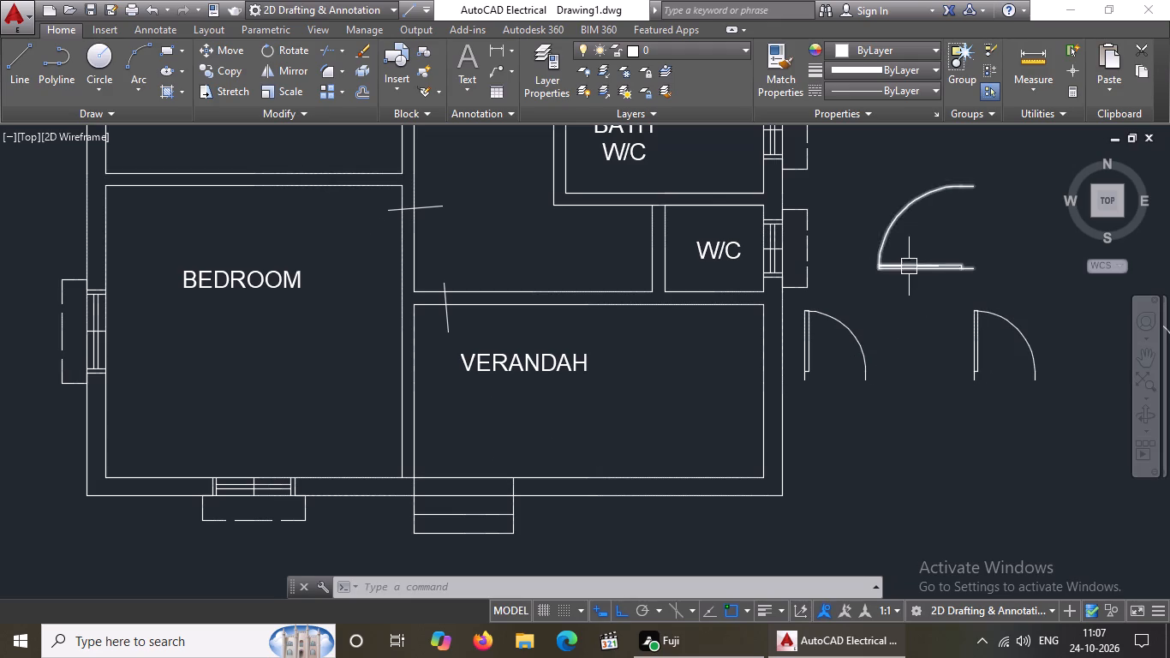
Move the large door beside the plan to the lower bedroom's bottom corner, placing its jamb end on the verandah's wall line with Ortho off.
{"action": "left_click", "coordinate": [910, 265]}
{"action": "left_click", "coordinate": [212, 49]}
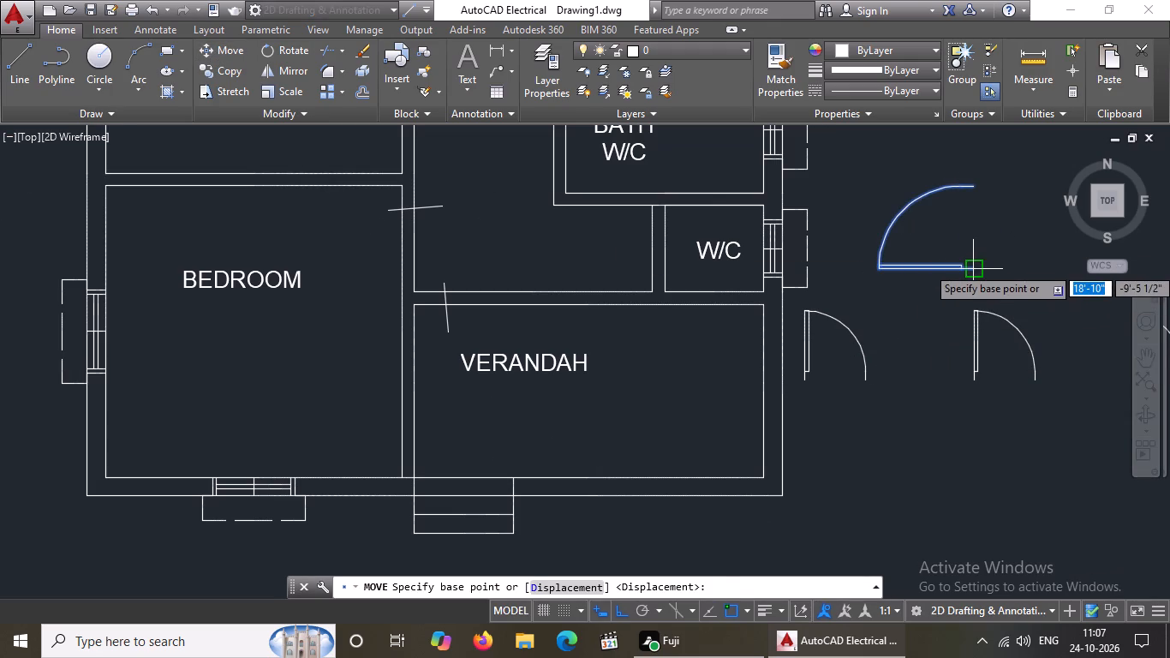
{"action": "left_click_drag", "start_coordinate": [972, 266], "coordinate": [963, 286]}
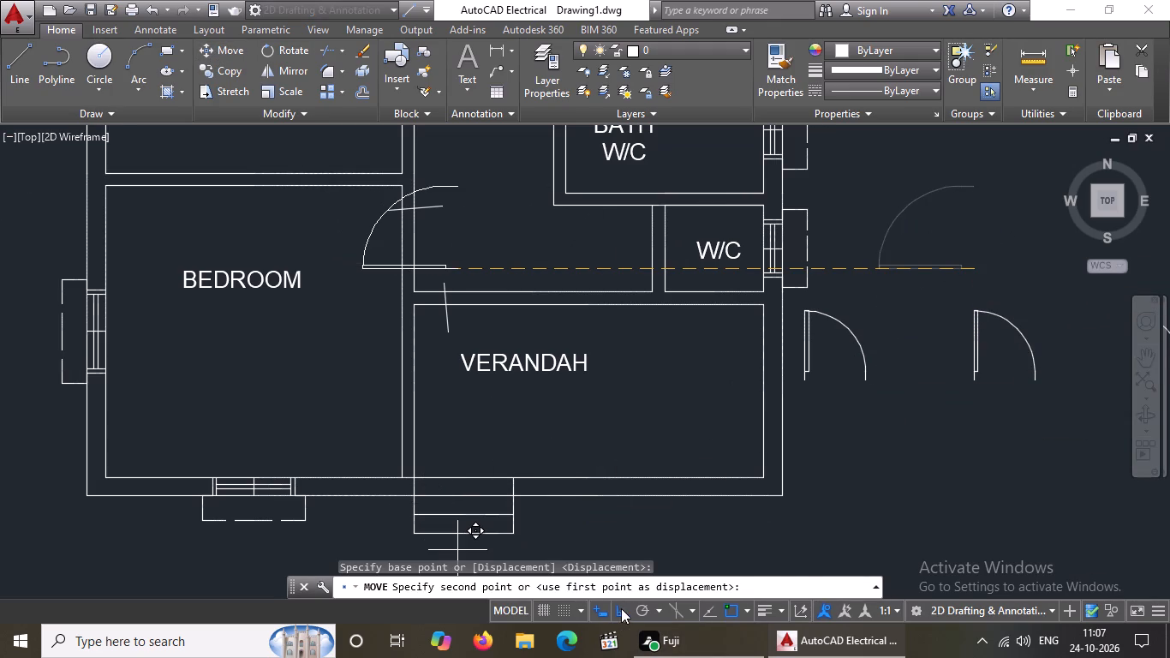
{"action": "left_click", "coordinate": [622, 607]}
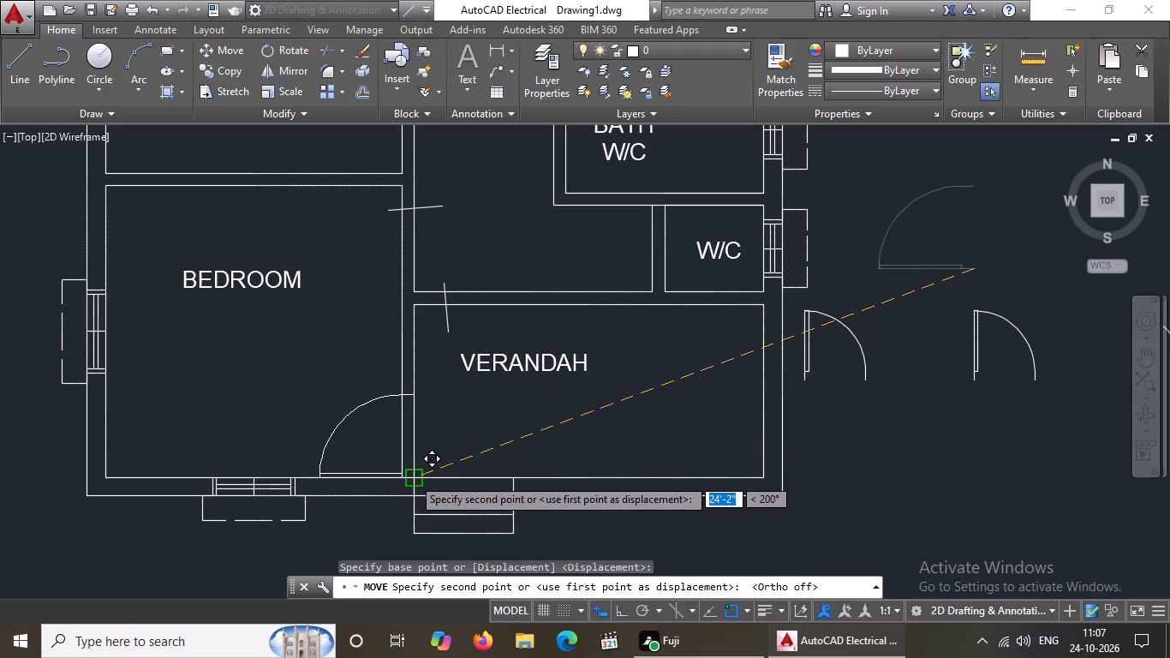
{"action": "left_click", "coordinate": [414, 476]}
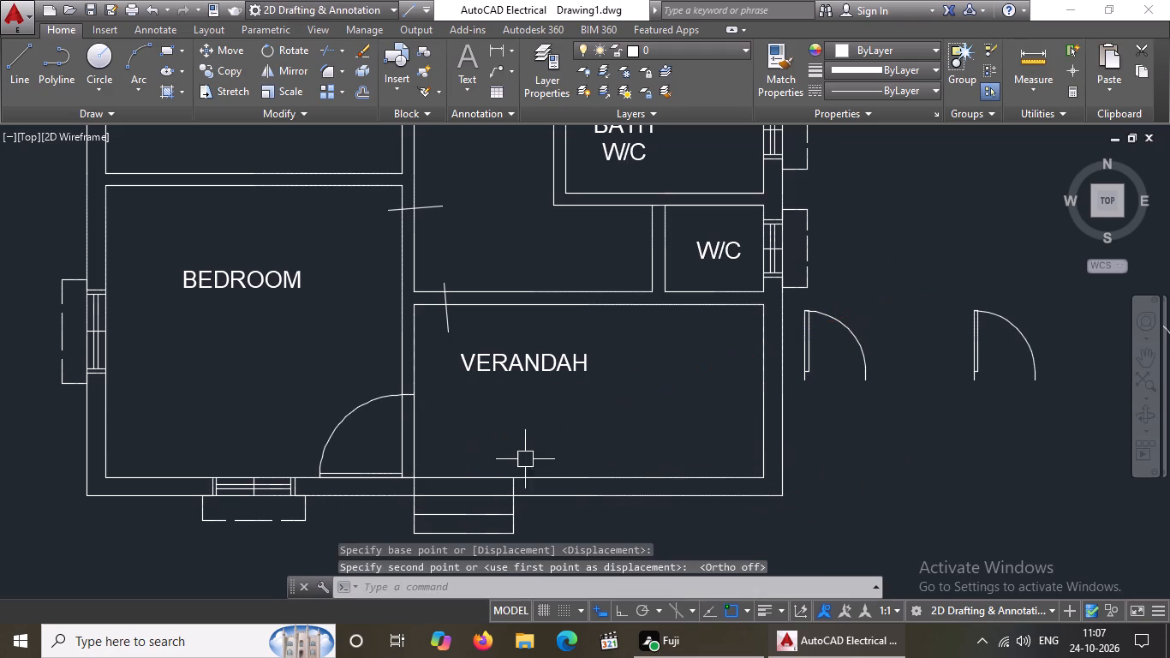
Copy the lower bedroom's door into the top bedroom, near its bottom corner on the hall side.
{"action": "scroll", "coordinate": [539, 458], "scroll_direction": "down", "scroll_amount": 3}
{"action": "middle_click_drag", "start_coordinate": [534, 441], "coordinate": [572, 530]}
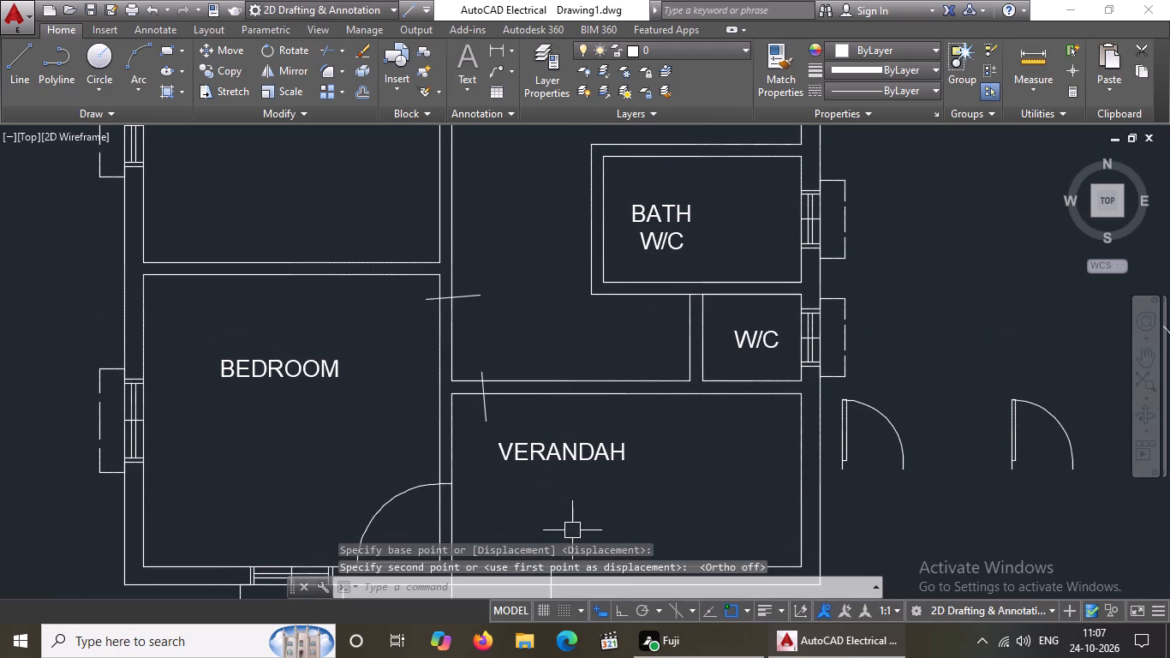
{"action": "middle_click_drag", "start_coordinate": [509, 446], "coordinate": [540, 386]}
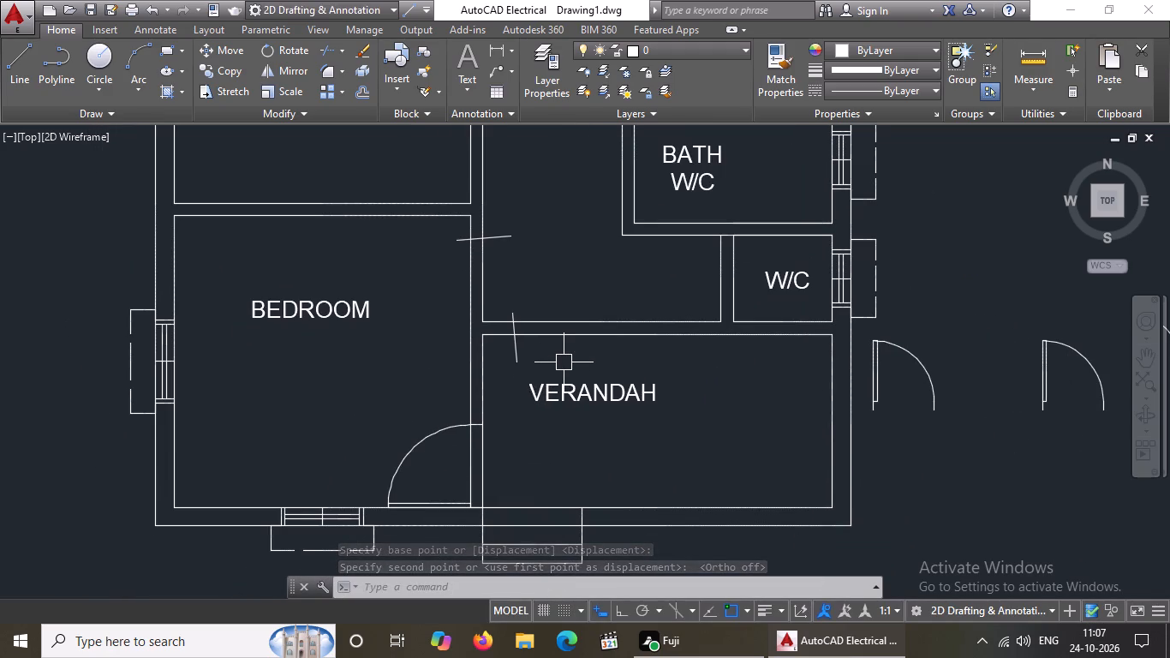
{"action": "scroll", "coordinate": [566, 358], "scroll_direction": "down", "scroll_amount": 3}
{"action": "middle_click_drag", "start_coordinate": [558, 304], "coordinate": [560, 514]}
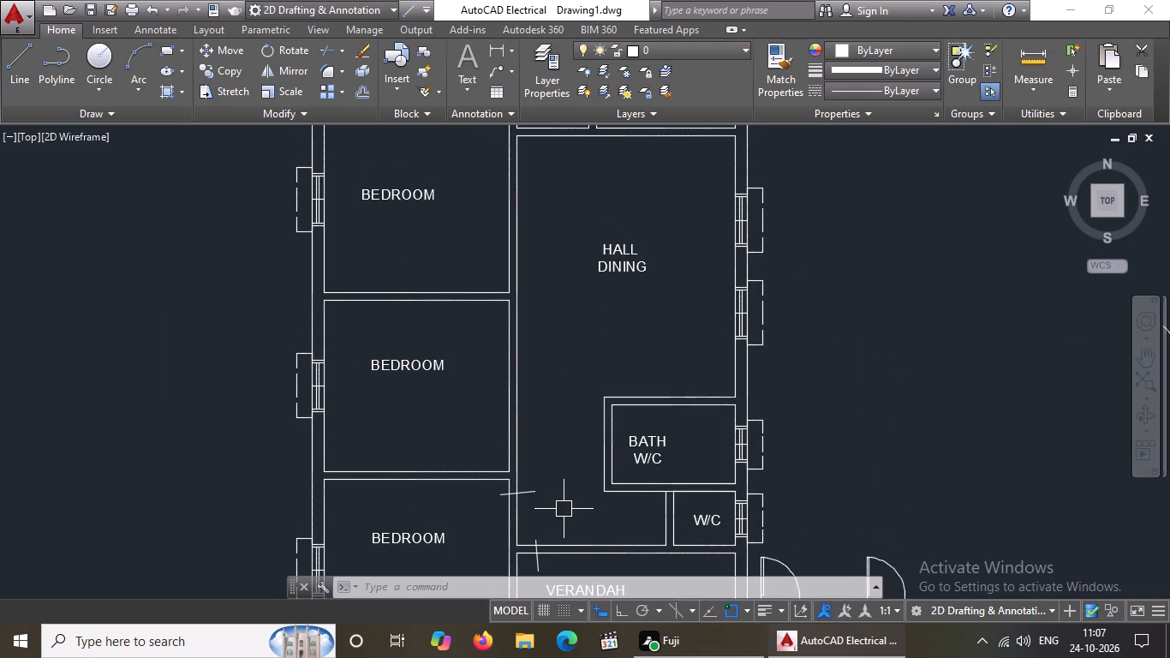
{"action": "scroll", "coordinate": [568, 433], "scroll_direction": "down", "scroll_amount": 3}
{"action": "middle_click_drag", "start_coordinate": [566, 437], "coordinate": [567, 428]}
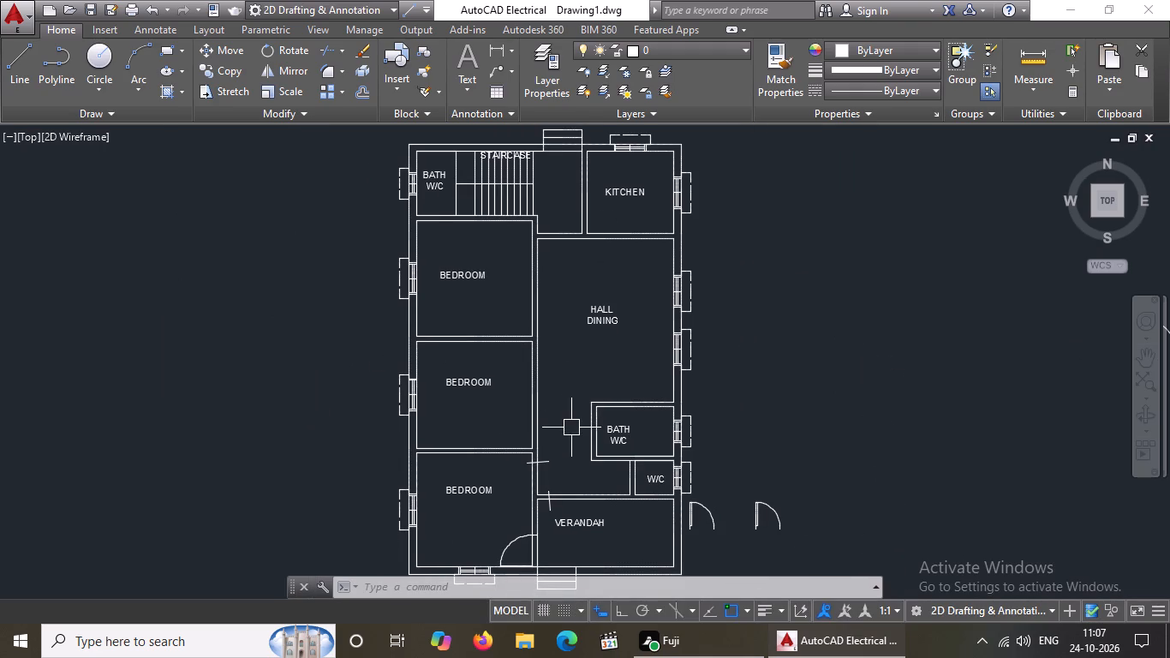
{"action": "left_click", "coordinate": [498, 552]}
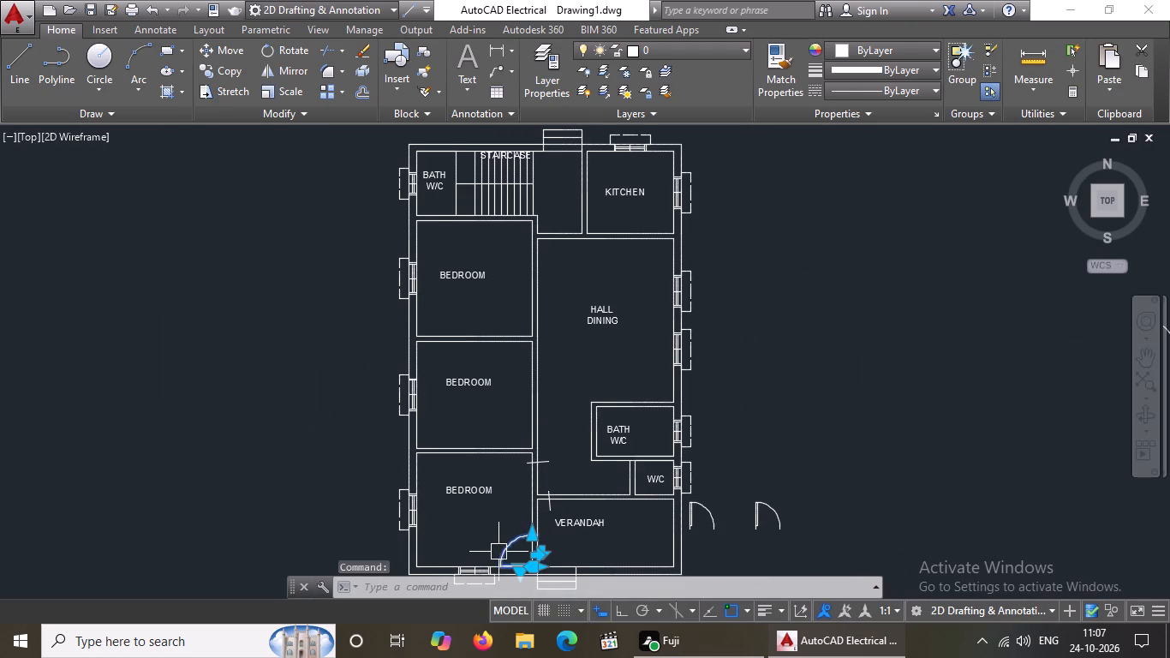
{"action": "left_click", "coordinate": [218, 69]}
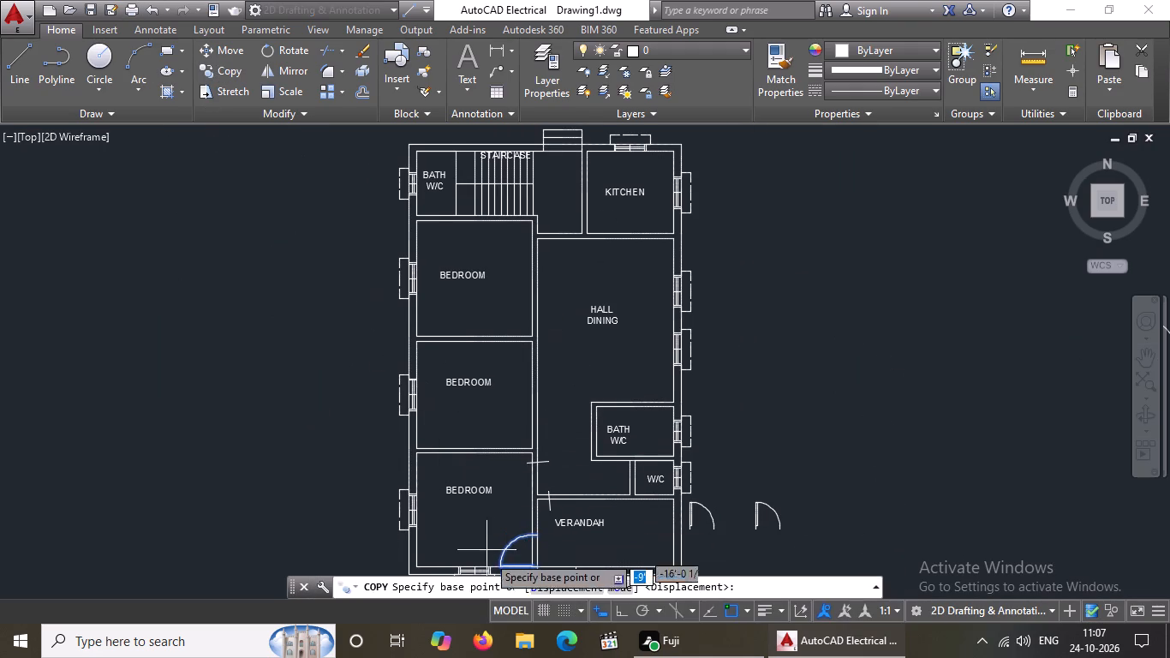
{"action": "left_click_drag", "start_coordinate": [517, 554], "coordinate": [519, 547]}
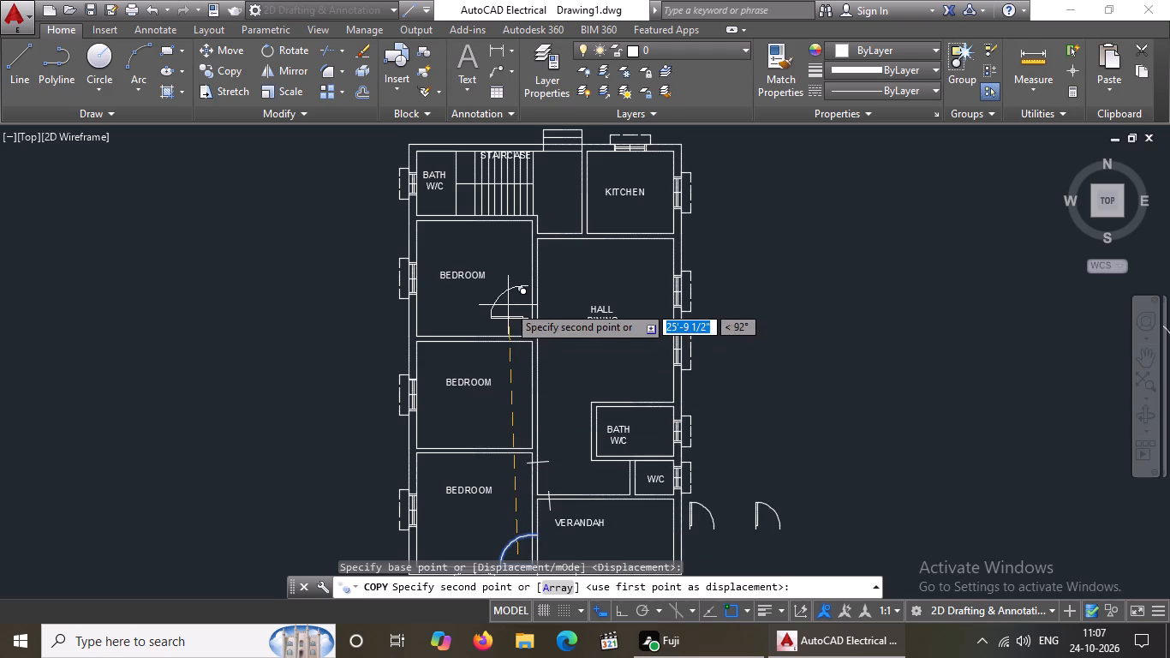
{"action": "left_click", "coordinate": [506, 314]}
{"action": "key", "text": "Escape"}
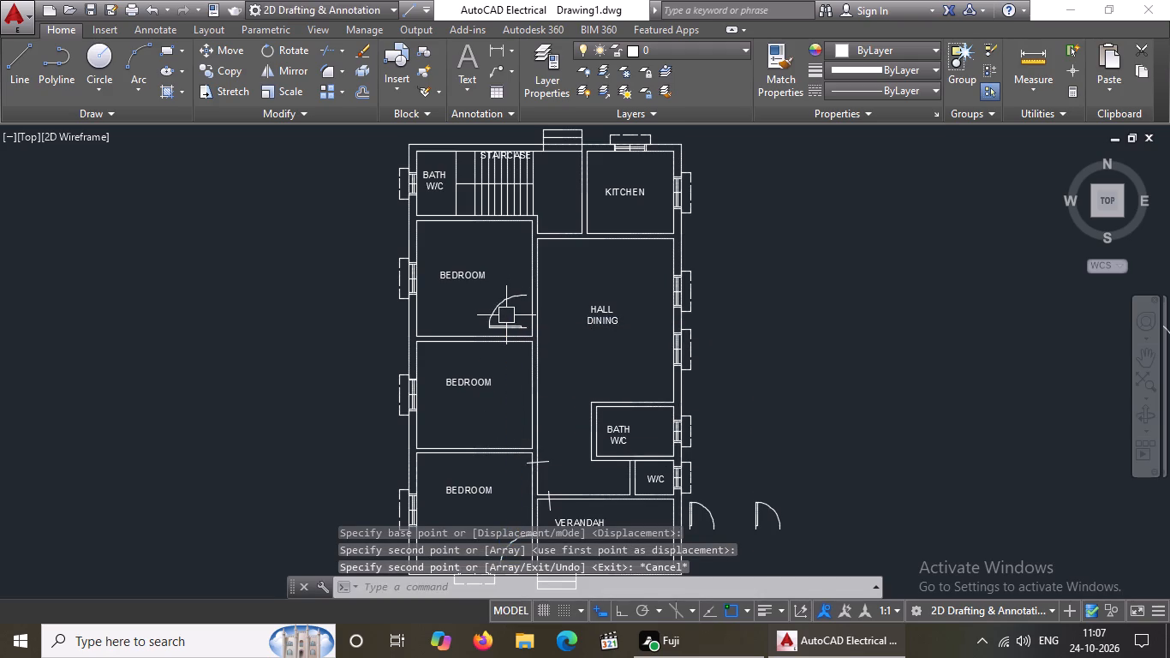
Extend both wall lines between the top and middle bedrooms across the partition to the hall's wall line.
{"action": "scroll", "coordinate": [507, 320], "scroll_direction": "up", "scroll_amount": 2}
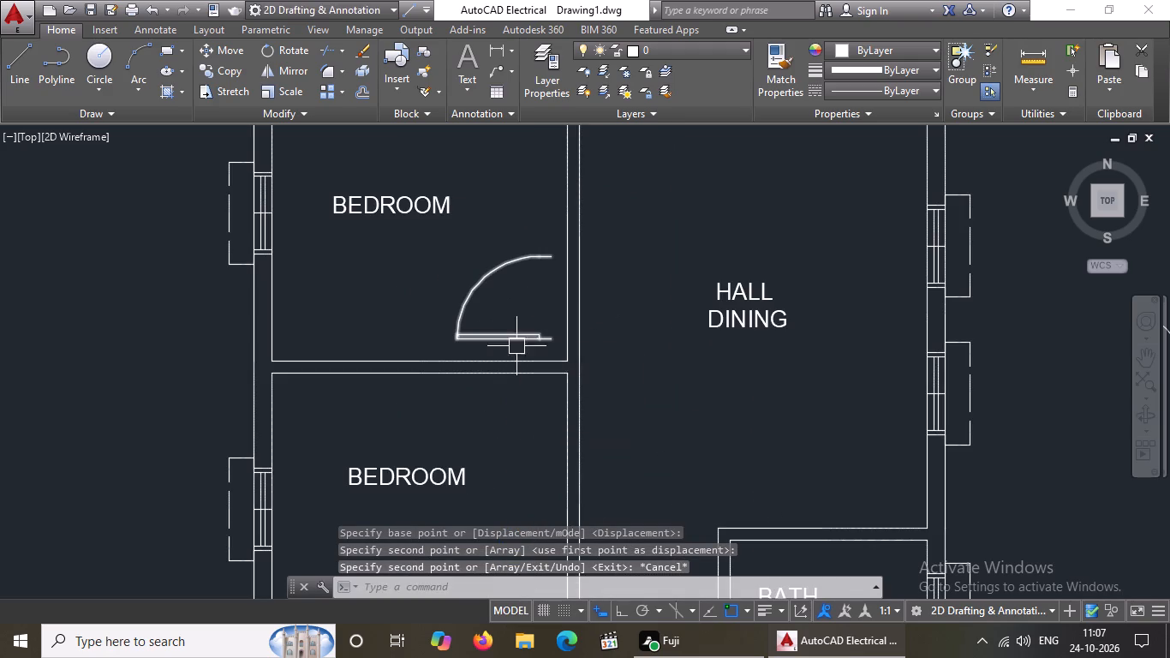
{"action": "key", "text": "Escape"}
{"action": "type", "text": "EX"}
{"action": "key", "text": "space"}
{"action": "key", "text": "space"}
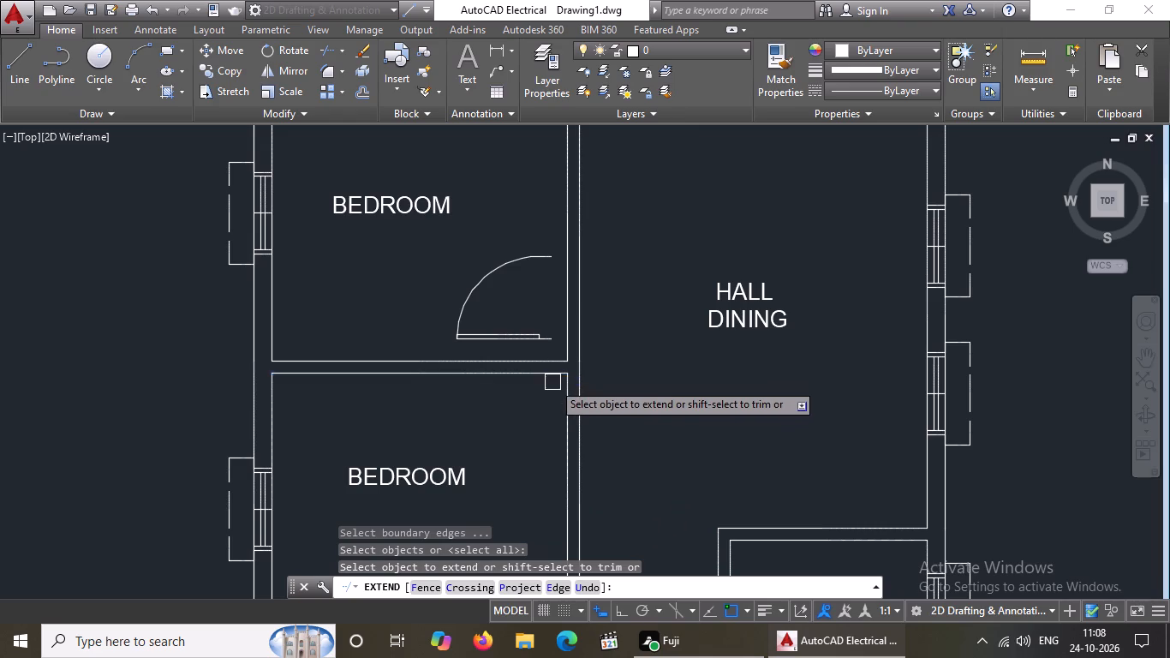
{"action": "left_click", "coordinate": [552, 378]}
{"action": "left_click", "coordinate": [548, 358]}
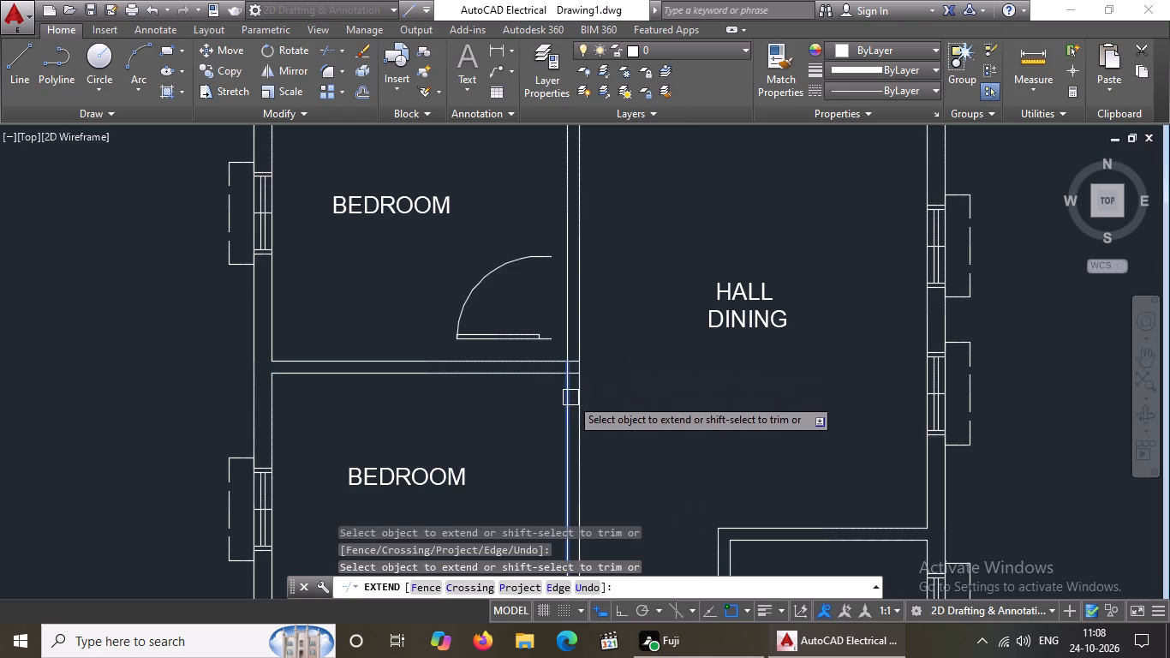
{"action": "key", "text": "Escape"}
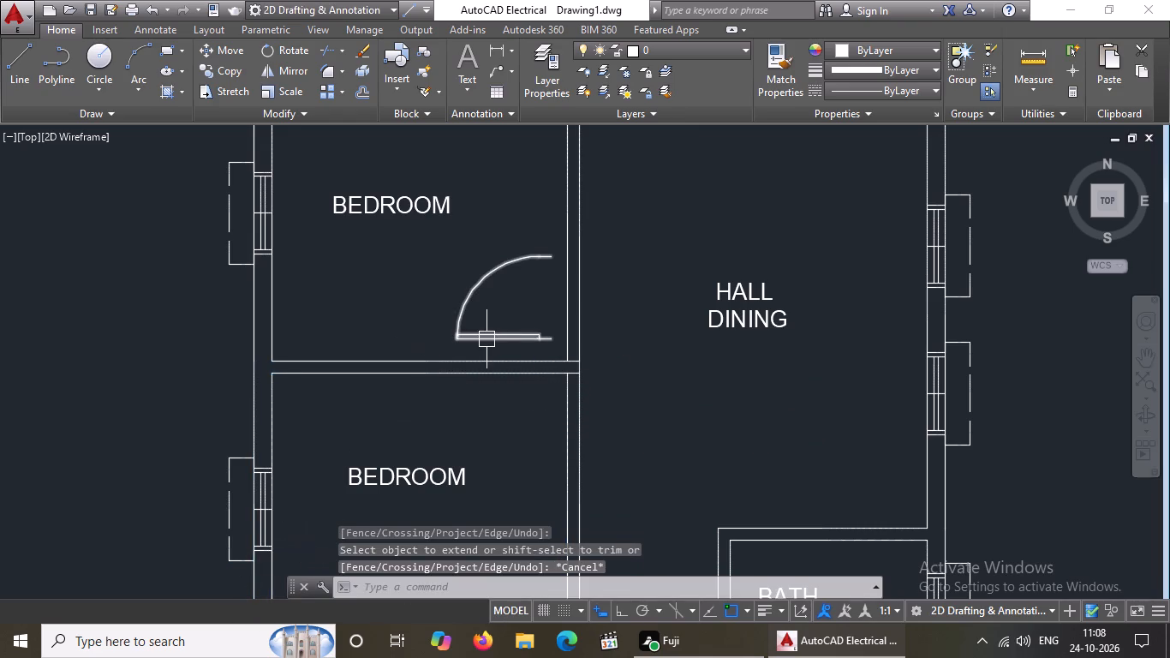
Copy the top bedroom's door straight down into the middle bedroom, near its upper corner on the hall side.
{"action": "left_click", "coordinate": [487, 338]}
{"action": "left_click", "coordinate": [230, 70]}
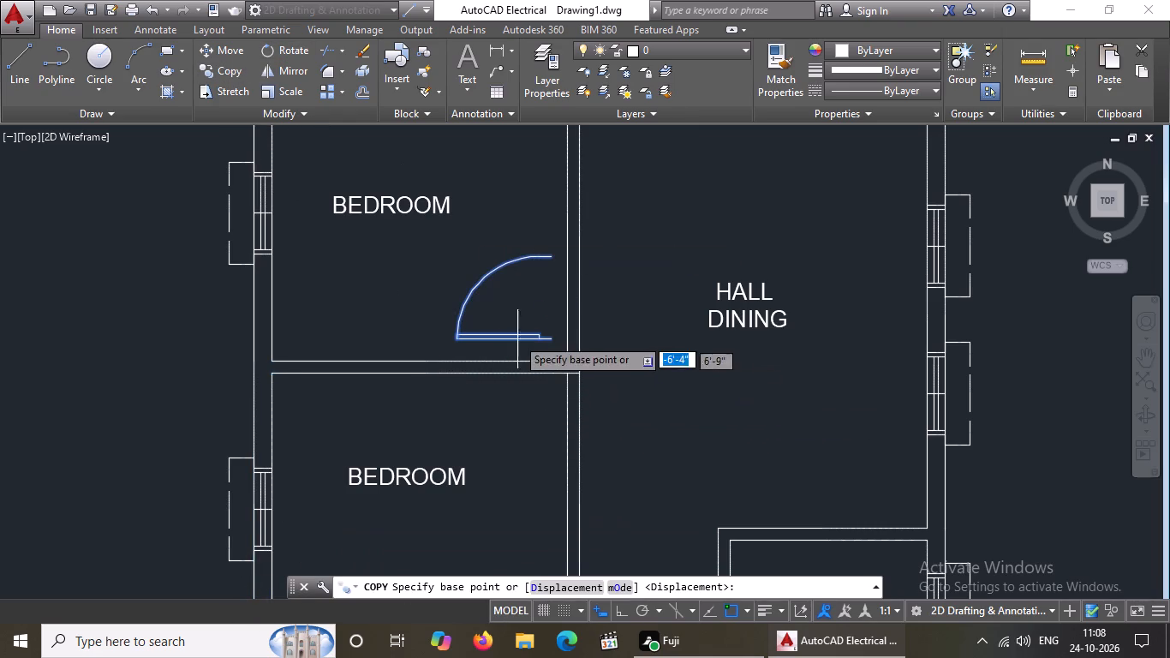
{"action": "left_click", "coordinate": [505, 306]}
{"action": "left_click", "coordinate": [507, 432]}
{"action": "key", "text": "Escape"}
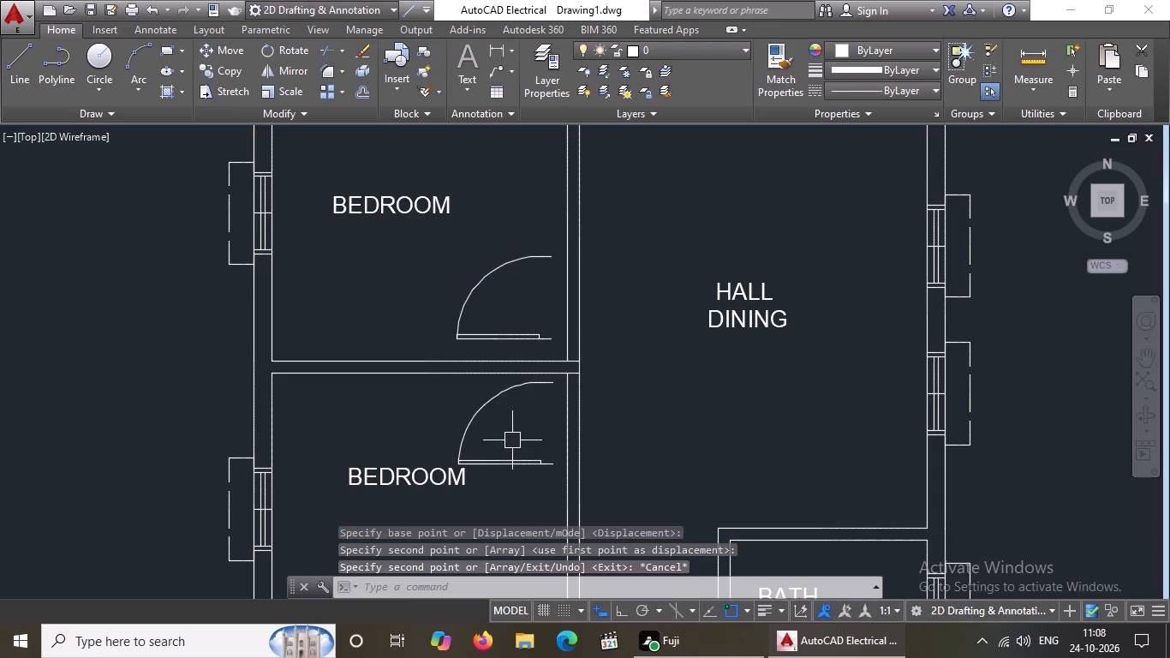
Flip the middle bedroom's door vertically so its leaf lies along the top and its arc swings downward.
{"action": "left_click", "coordinate": [514, 463]}
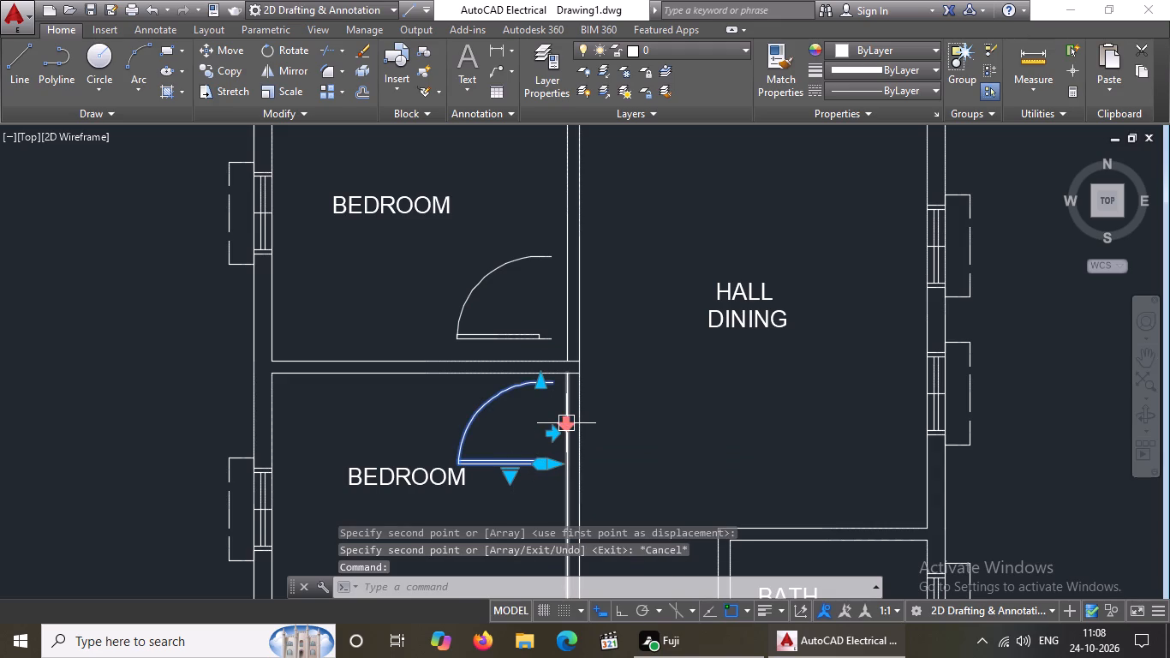
{"action": "left_click", "coordinate": [560, 427]}
{"action": "scroll", "coordinate": [533, 489], "scroll_direction": "up", "scroll_amount": 1}
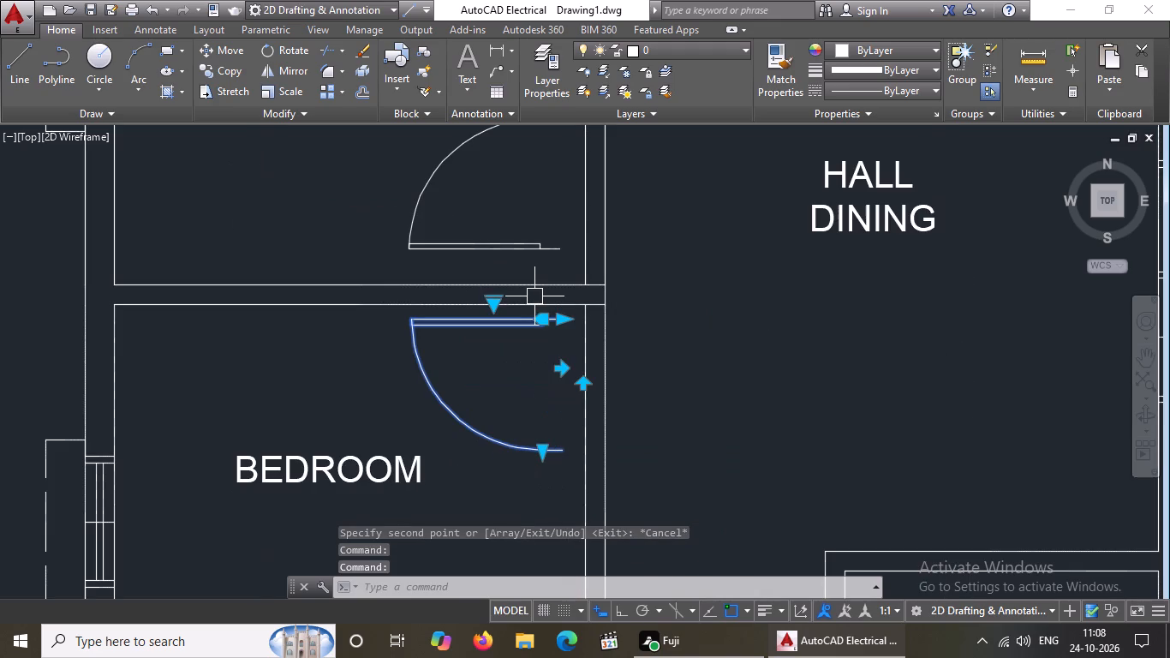
{"action": "key", "text": "Escape"}
Move the middle bedroom's door by its leaf-side jamb endpoint to where the room's top wall line meets the hall's wall line.
{"action": "left_click", "coordinate": [536, 323]}
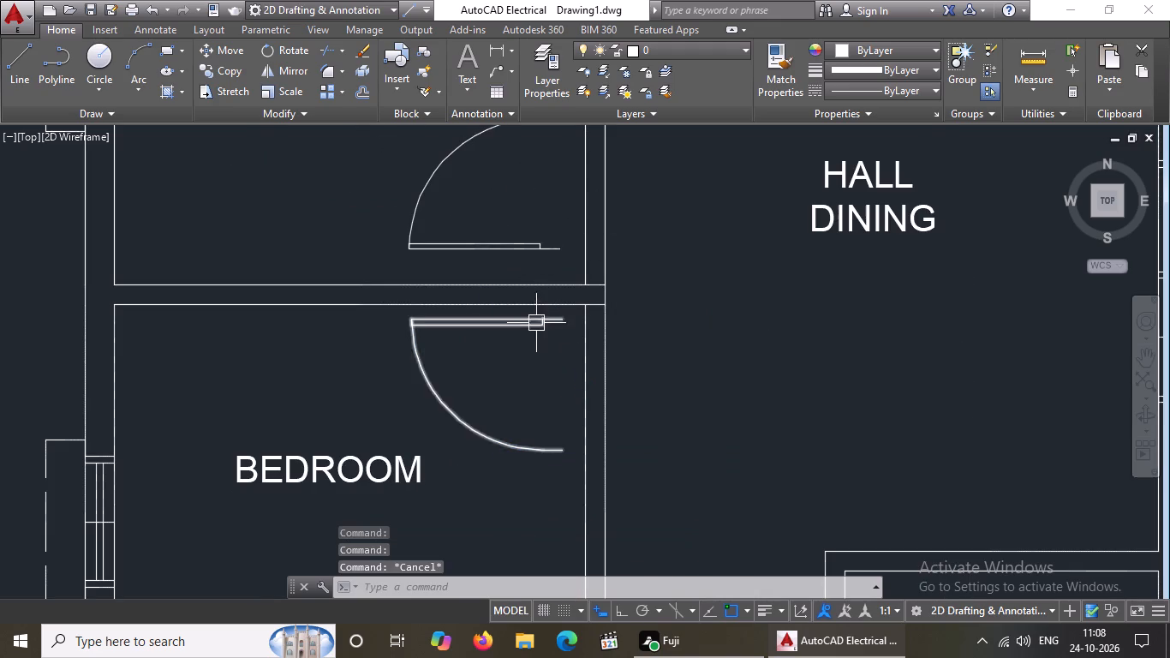
{"action": "left_click", "coordinate": [235, 49]}
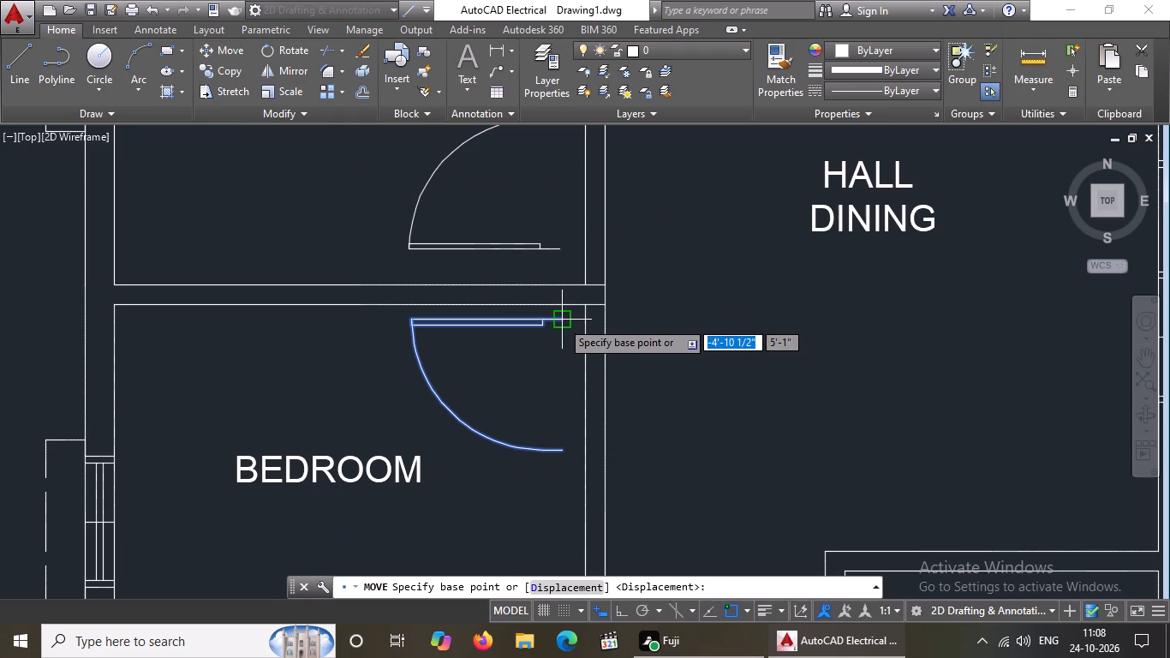
{"action": "left_click", "coordinate": [562, 319]}
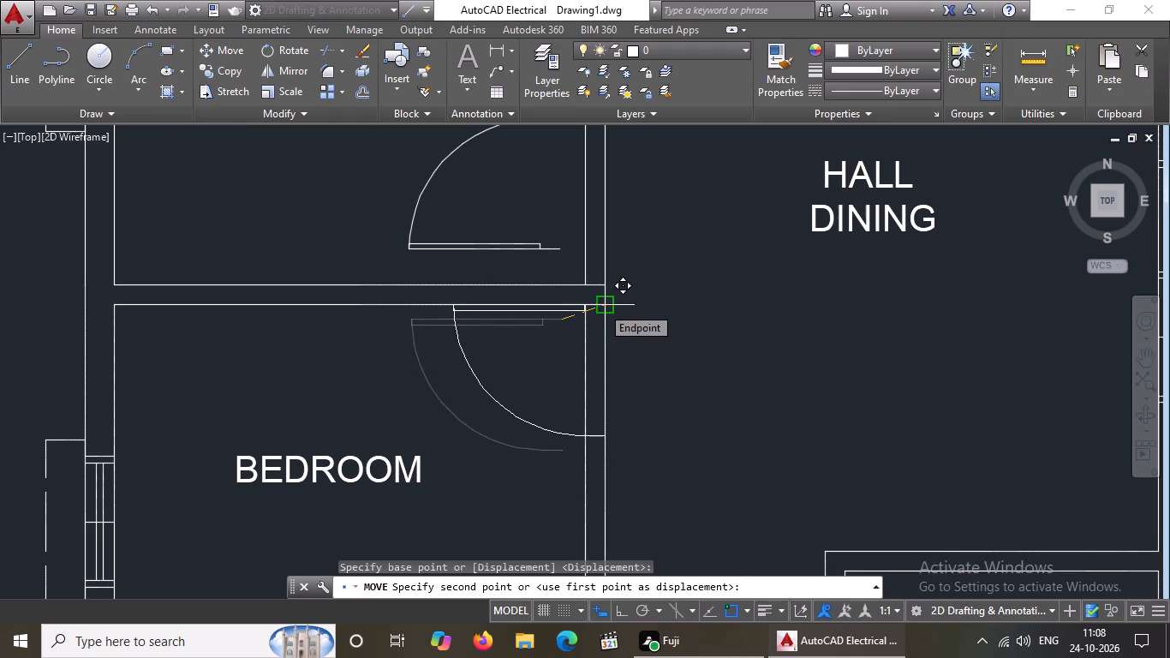
{"action": "left_click", "coordinate": [601, 306]}
Move the top bedroom's door by its leaf-side jamb endpoint to where the room's bottom wall line meets the hall's wall line.
{"action": "left_click", "coordinate": [501, 240]}
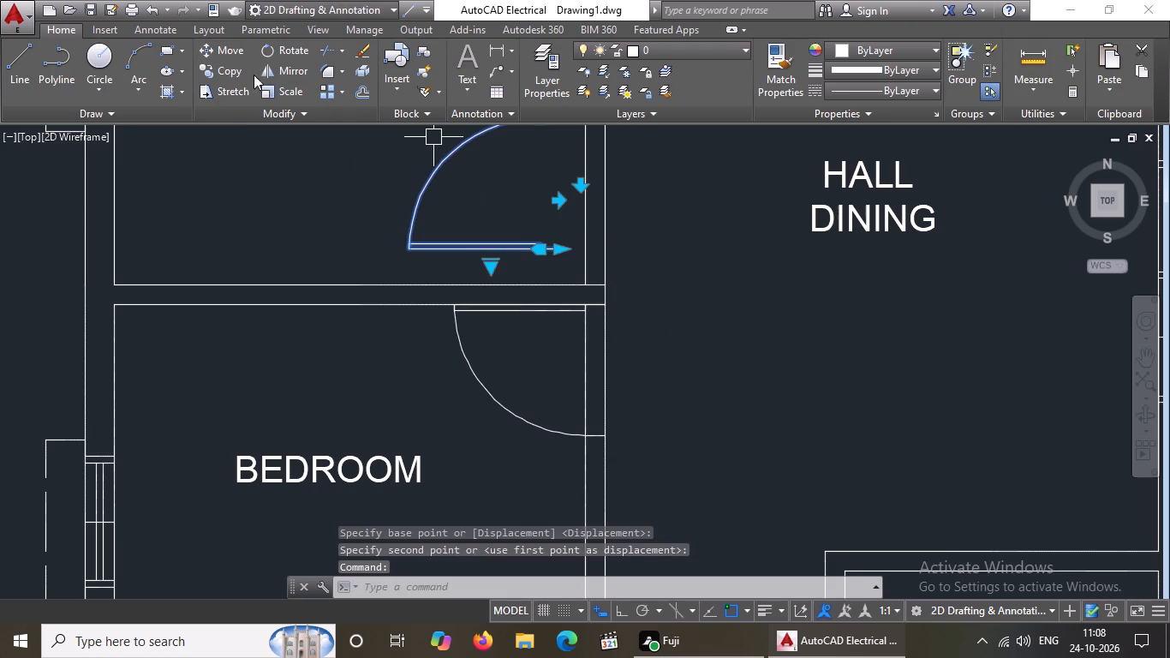
{"action": "left_click", "coordinate": [230, 56]}
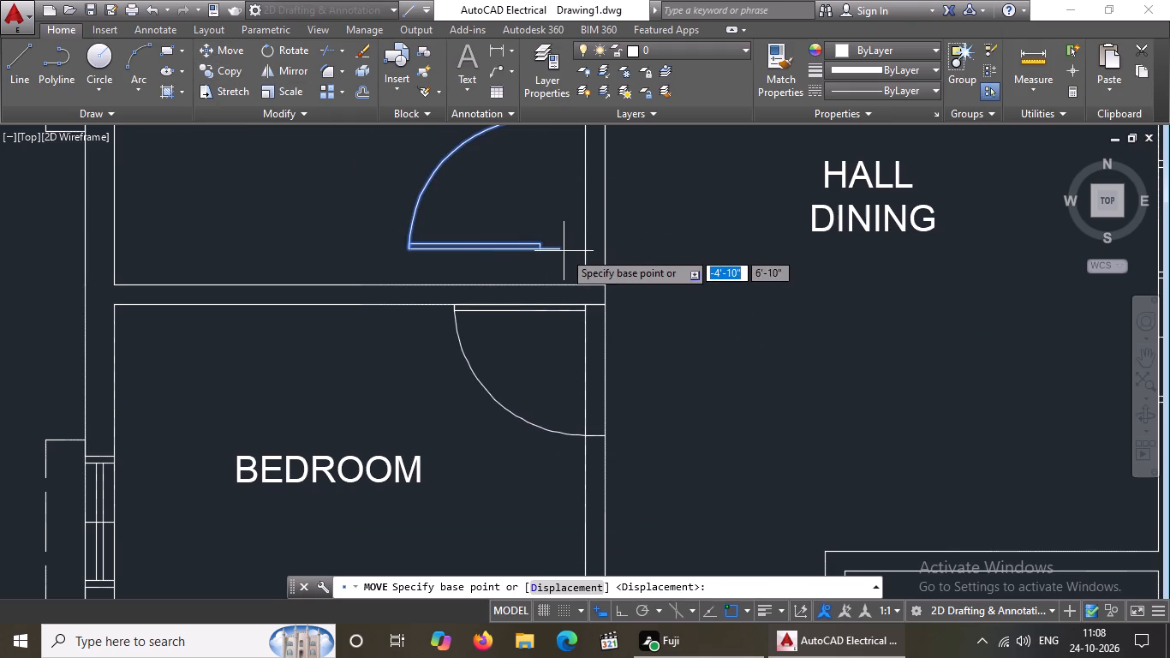
{"action": "left_click", "coordinate": [558, 252]}
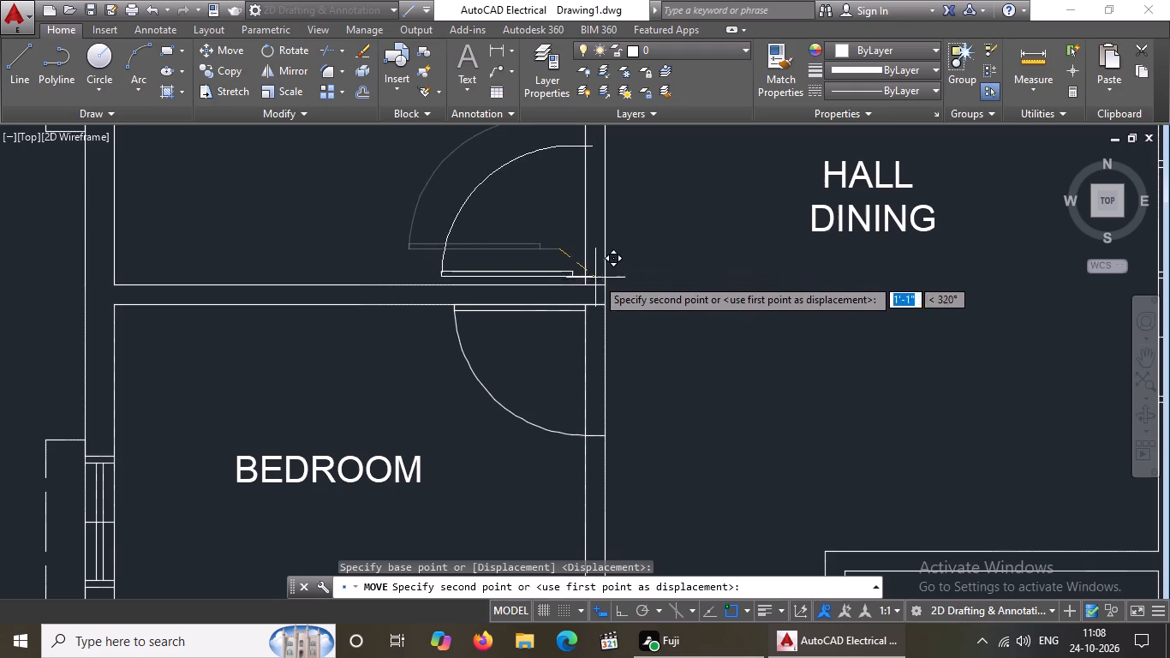
{"action": "left_click", "coordinate": [605, 285]}
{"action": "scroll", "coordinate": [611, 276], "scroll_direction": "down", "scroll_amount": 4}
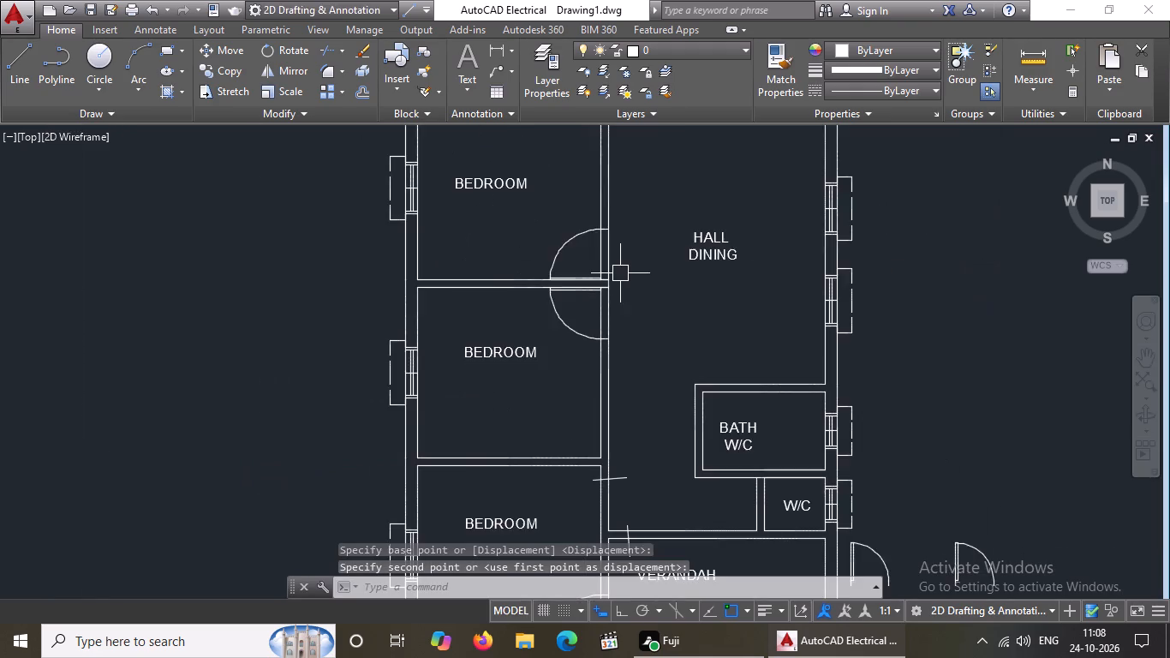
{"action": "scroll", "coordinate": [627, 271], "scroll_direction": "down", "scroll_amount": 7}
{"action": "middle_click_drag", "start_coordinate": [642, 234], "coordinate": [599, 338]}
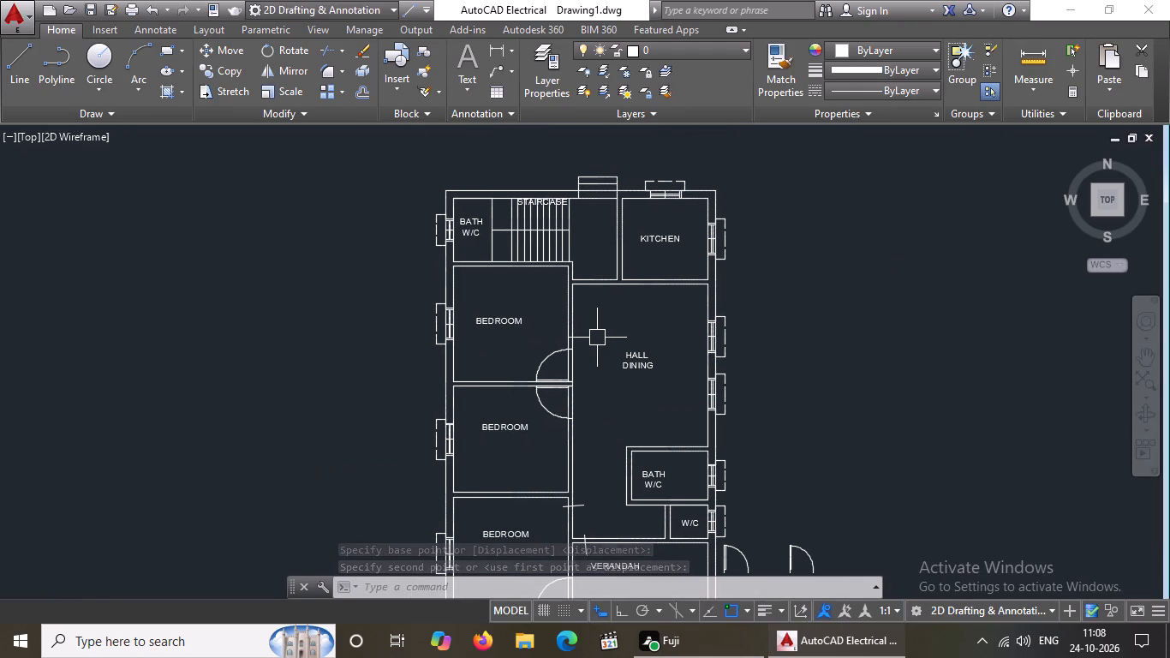
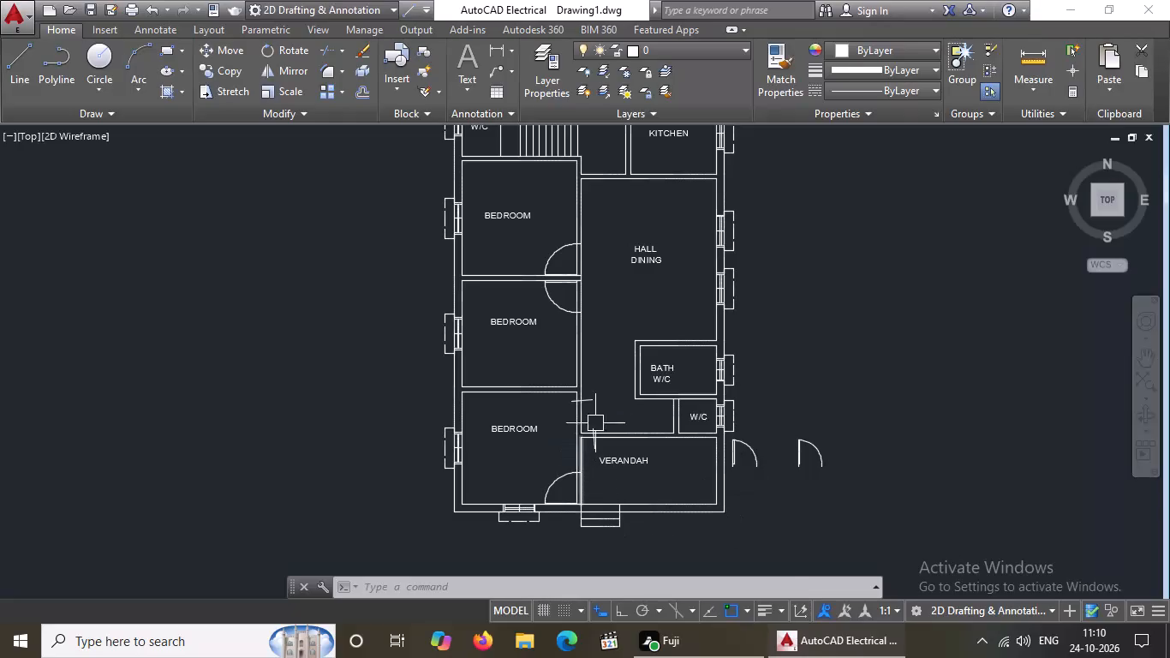
Delete the short marker line crossing the hall-side wall near the bottom bedroom's upper corner.
{"action": "scroll", "coordinate": [601, 401], "scroll_direction": "up", "scroll_amount": 1}
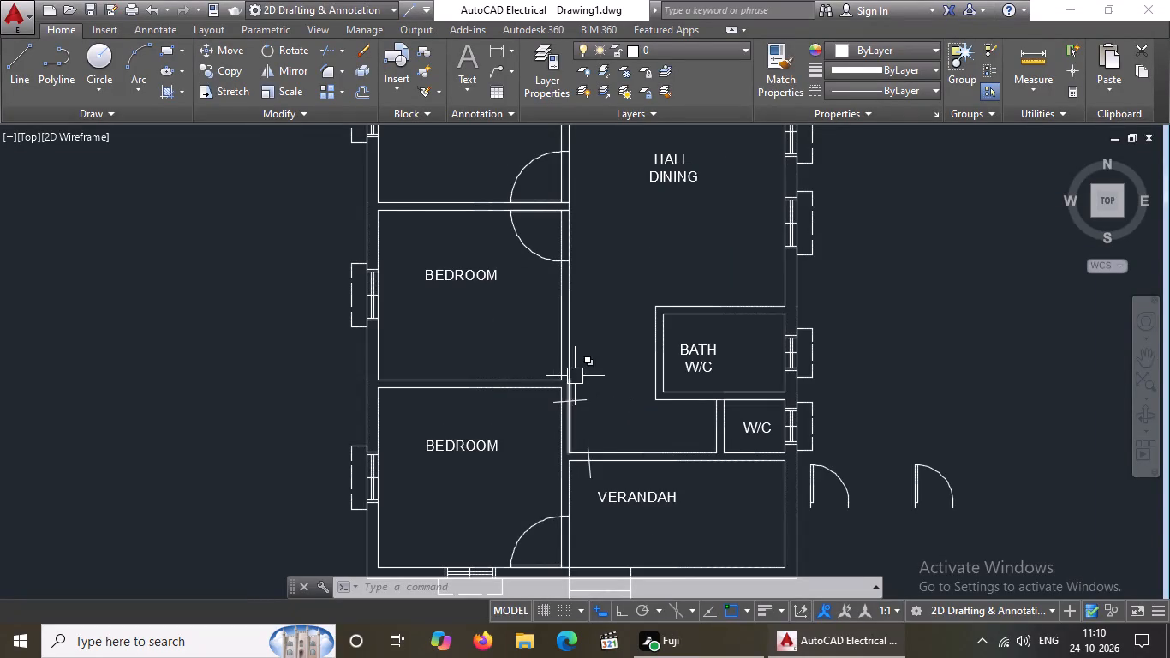
{"action": "scroll", "coordinate": [575, 376], "scroll_direction": "up", "scroll_amount": 2}
{"action": "left_click", "coordinate": [586, 444]}
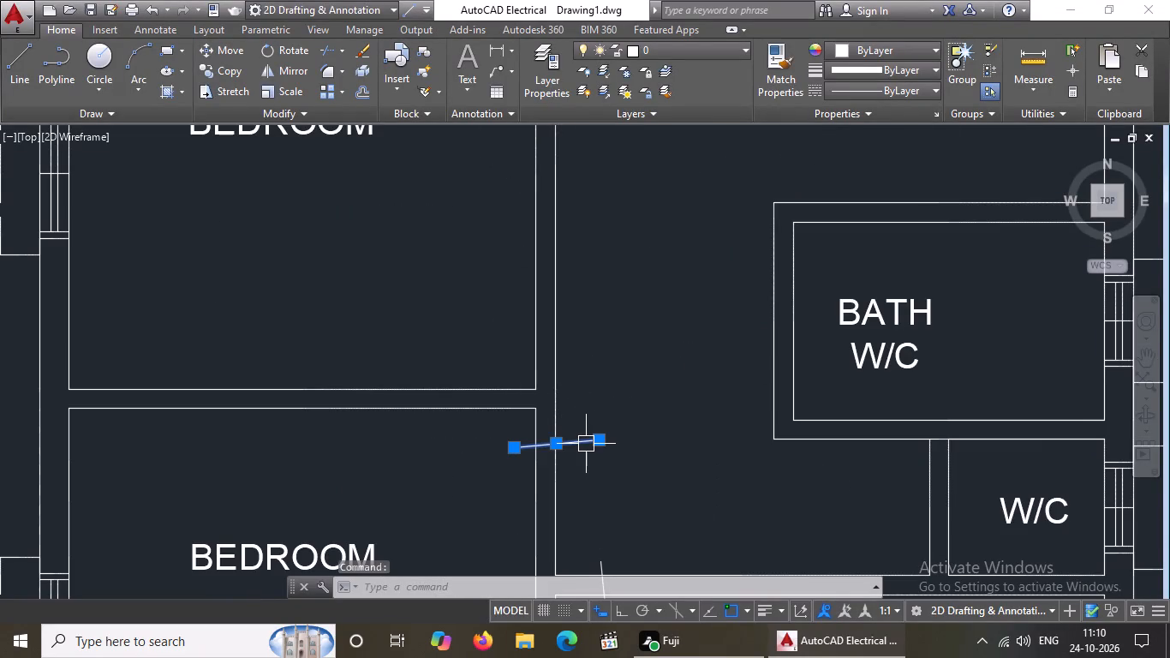
{"action": "key", "text": "Delete"}
Copy the middle bedroom's door down into the bottom bedroom, near its upper corner on the hall side.
{"action": "scroll", "coordinate": [581, 452], "scroll_direction": "down", "scroll_amount": 4}
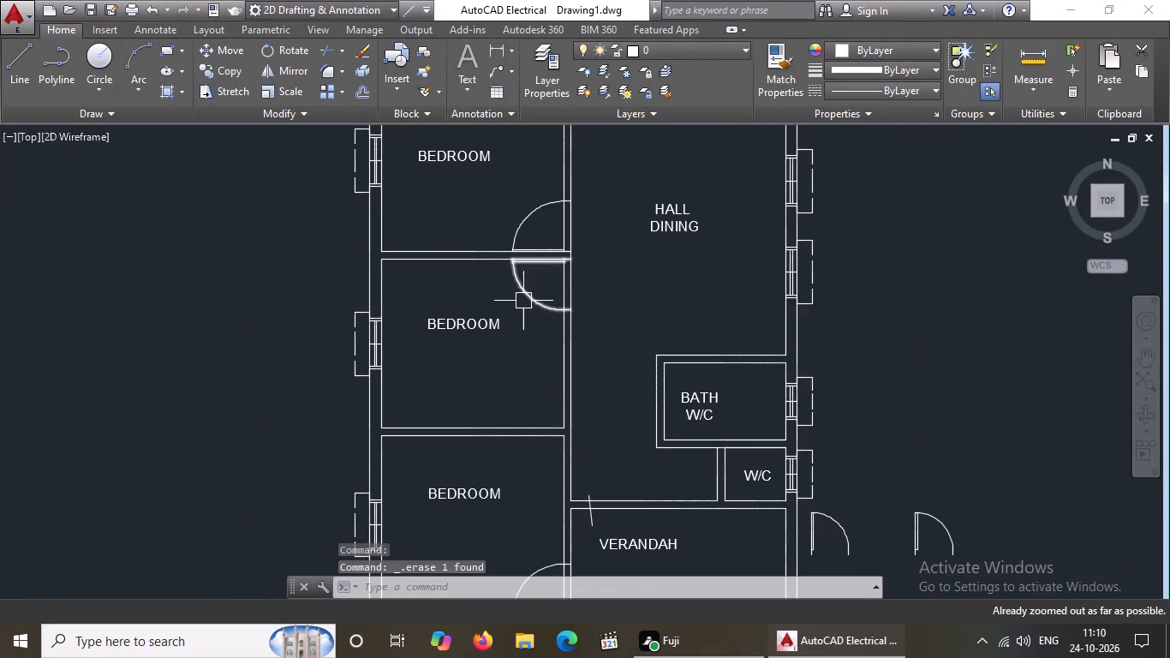
{"action": "left_click", "coordinate": [524, 298]}
{"action": "left_click_drag", "start_coordinate": [208, 65], "coordinate": [217, 69]}
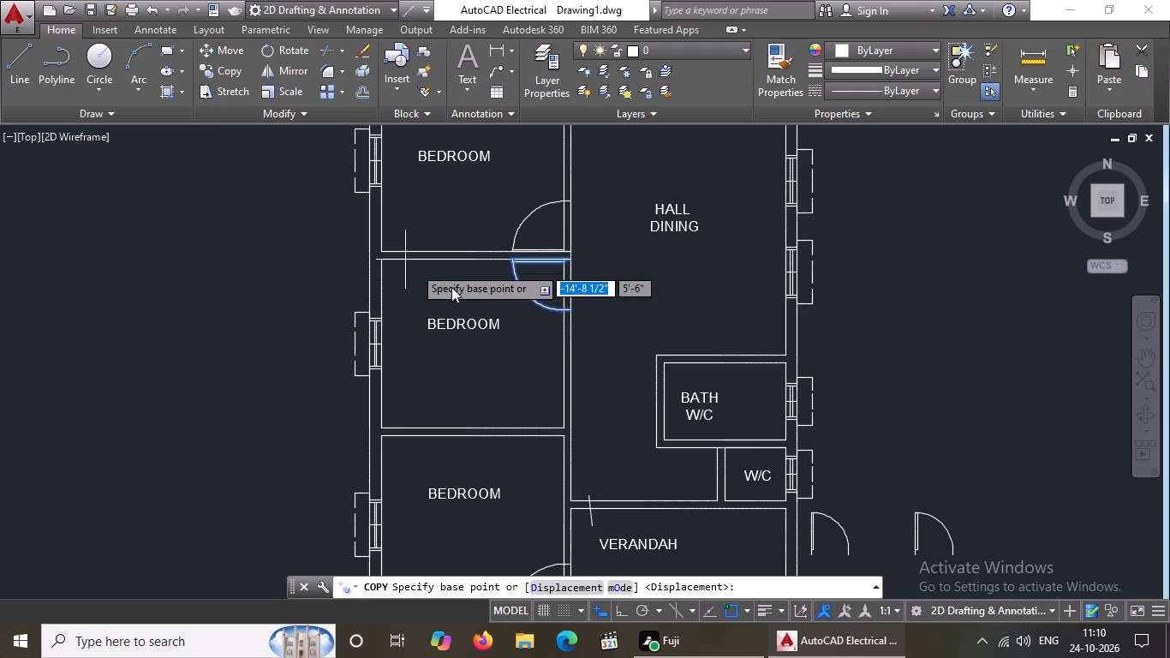
{"action": "left_click", "coordinate": [529, 279]}
{"action": "left_click", "coordinate": [527, 468]}
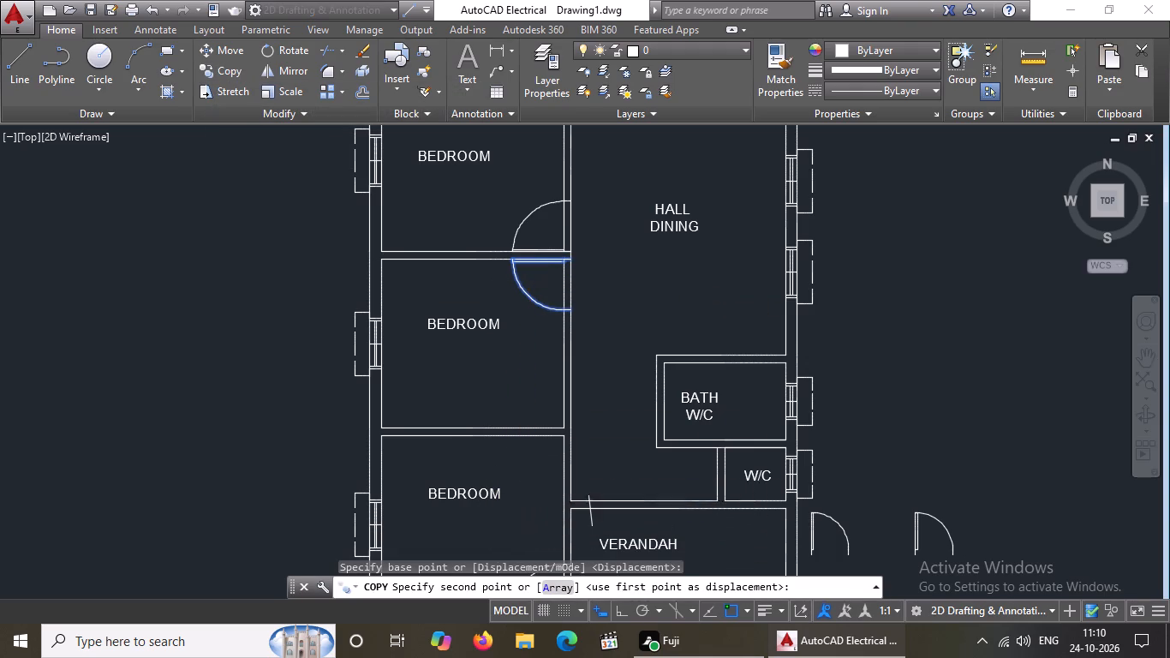
{"action": "scroll", "coordinate": [574, 447], "scroll_direction": "up", "scroll_amount": 2}
{"action": "key", "text": "Escape"}
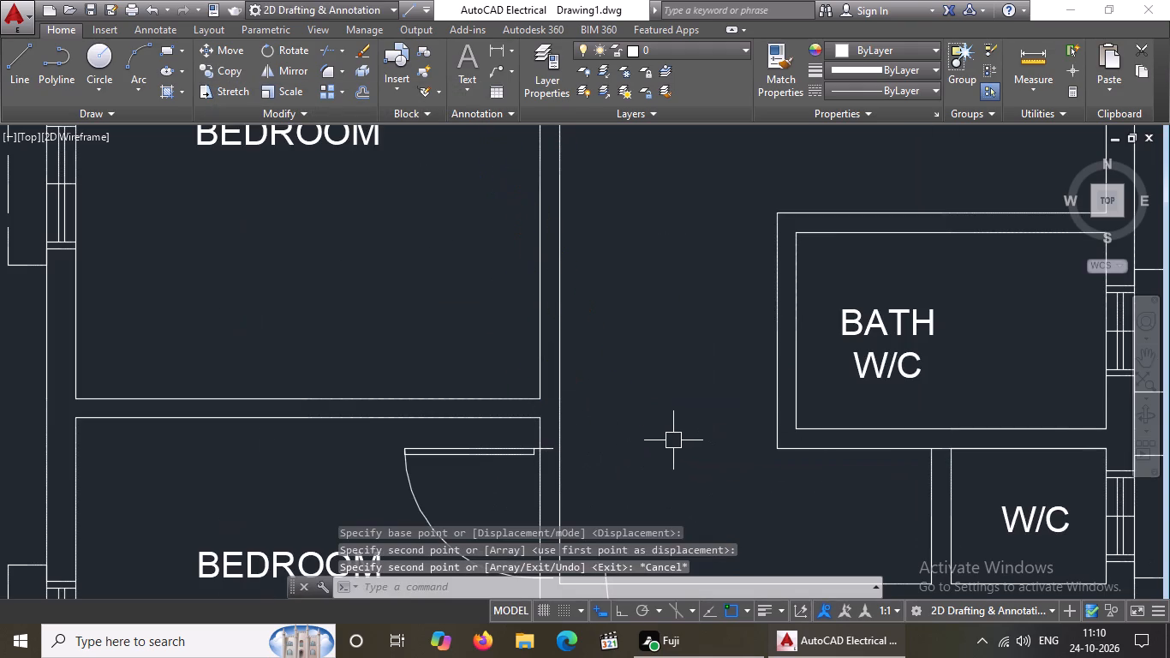
Extend the bottom bedroom's top wall line across the wall thickness to the hall's wall line.
{"action": "key", "text": "e"}
{"action": "key", "text": "x"}
{"action": "key", "text": "space"}
{"action": "key", "text": "space"}
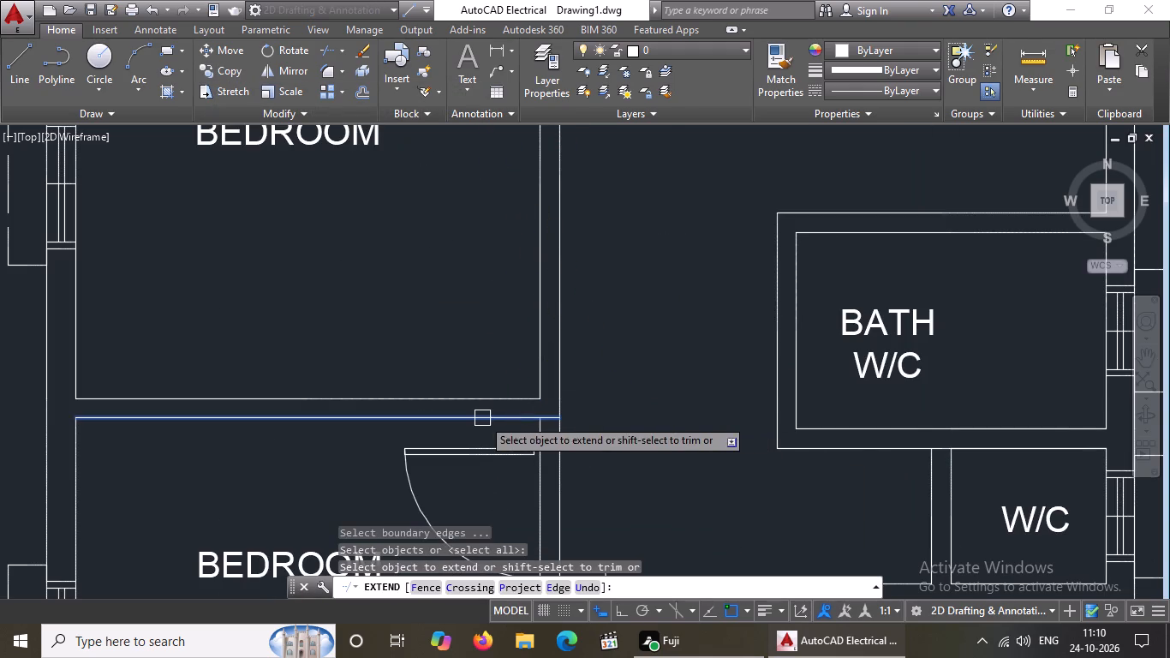
{"action": "left_click_drag", "start_coordinate": [482, 417], "coordinate": [490, 417]}
{"action": "key", "text": "Escape"}
Move the bottom bedroom's new door by its leaf-side jamb endpoint to where the extended top wall line meets the hall's wall line.
{"action": "left_click", "coordinate": [494, 445]}
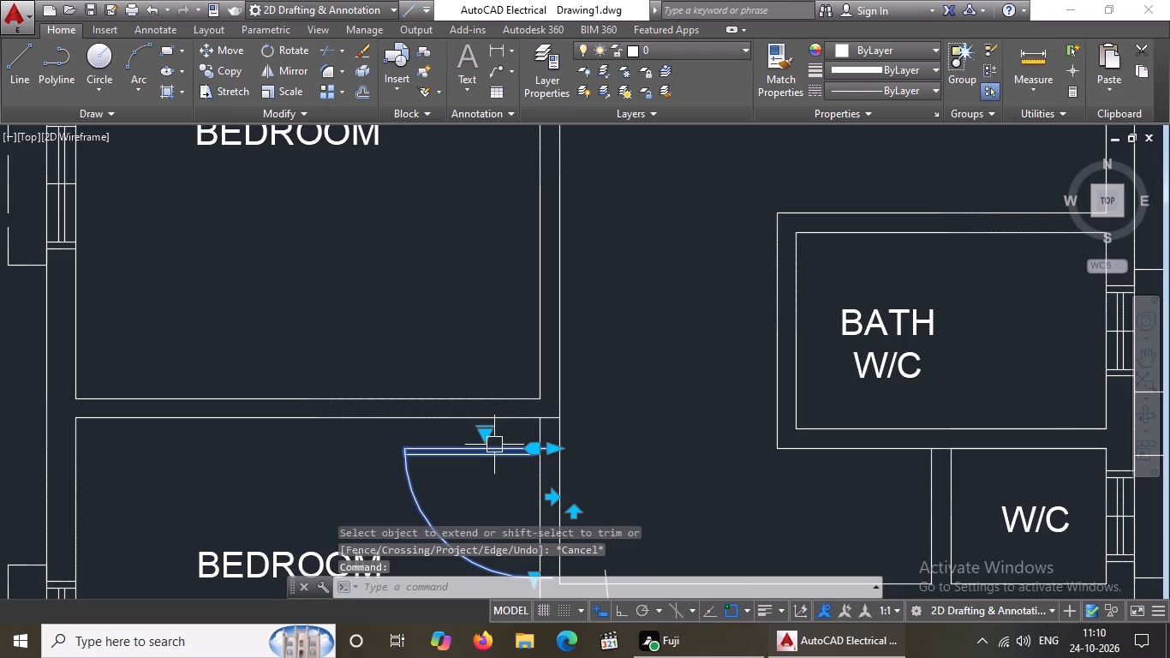
{"action": "left_click", "coordinate": [231, 47]}
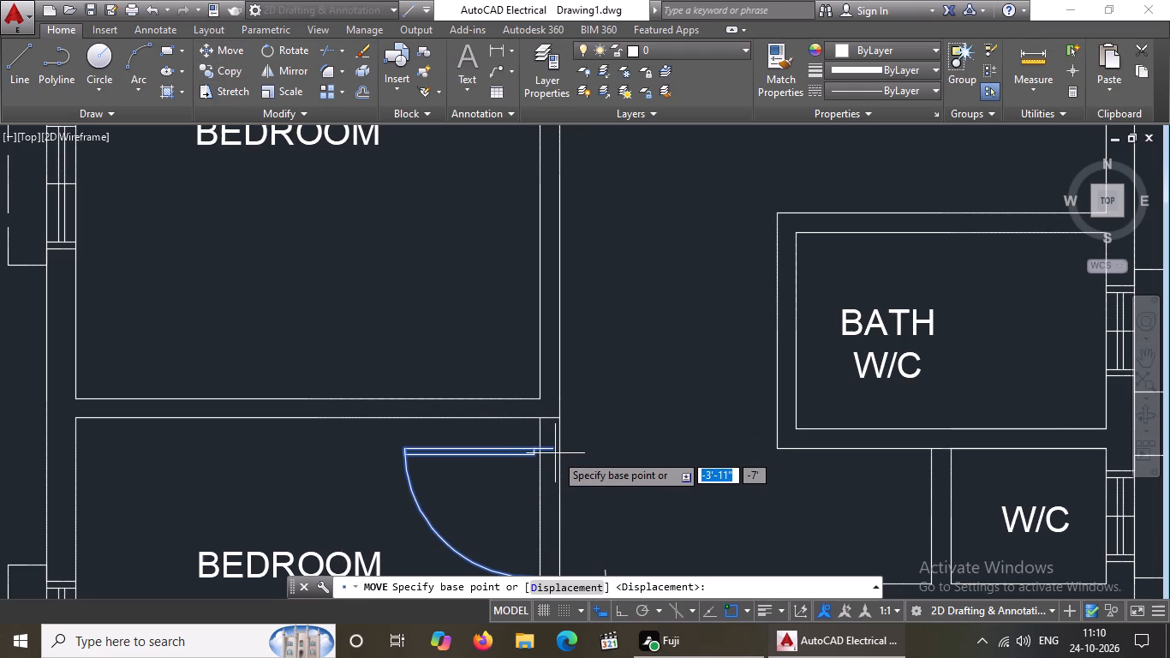
{"action": "left_click", "coordinate": [549, 449]}
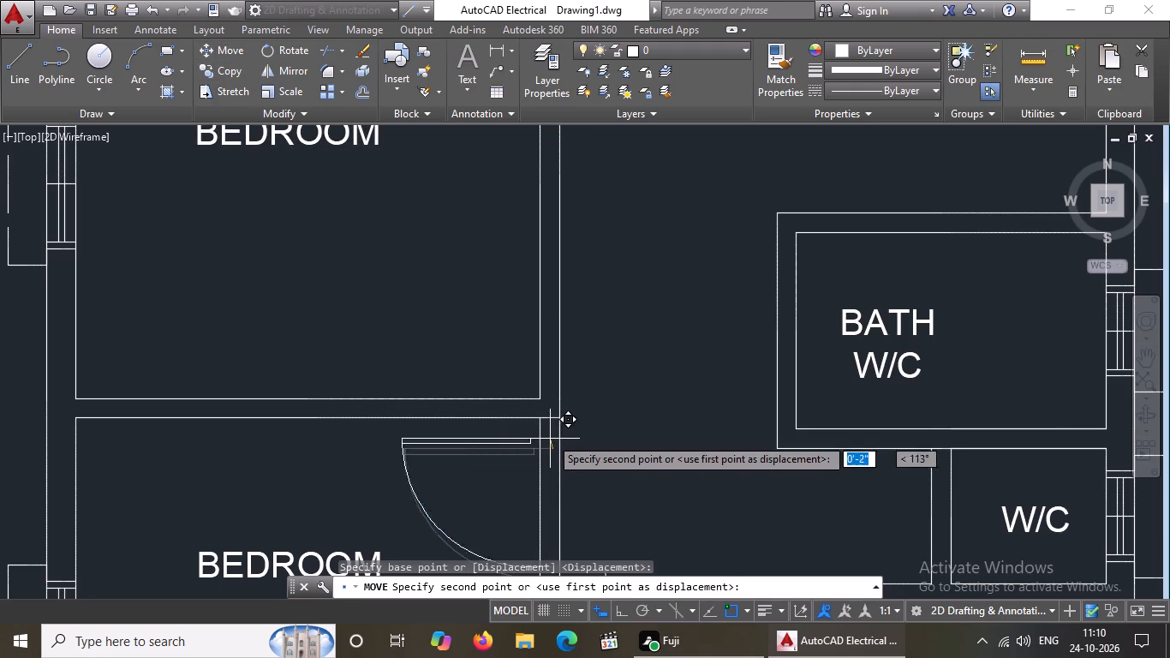
{"action": "left_click", "coordinate": [558, 418]}
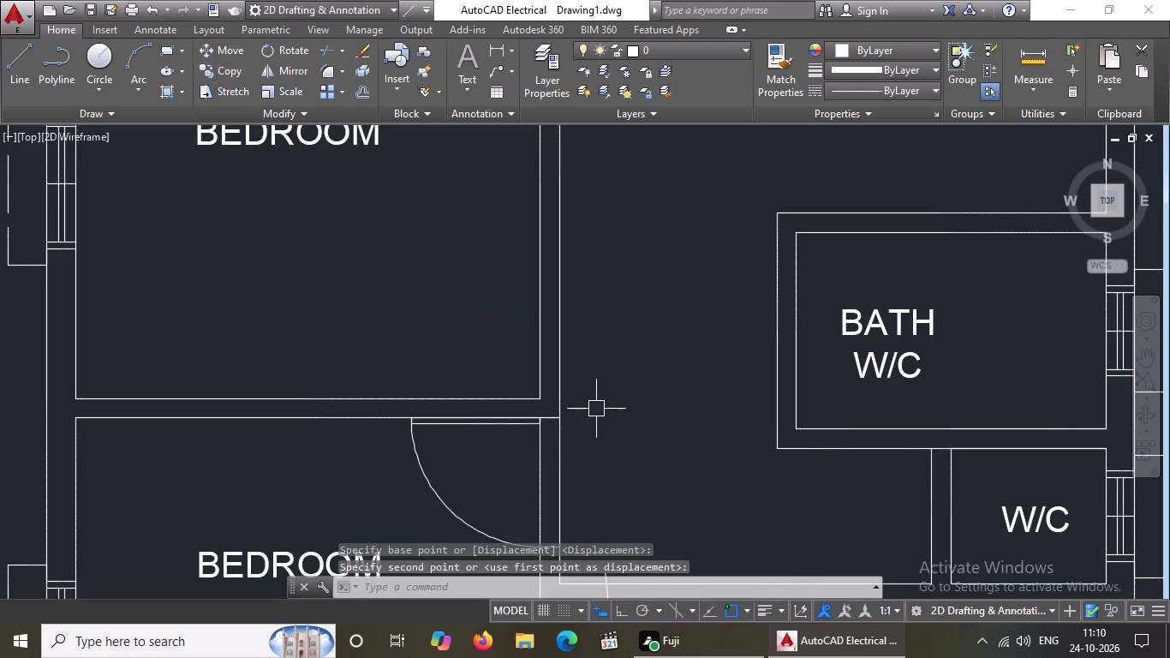
{"action": "scroll", "coordinate": [599, 406], "scroll_direction": "down", "scroll_amount": 4}
{"action": "key", "text": "Escape"}
Copy the middle bedroom's door into the upper part of the hall, below the kitchen.
{"action": "scroll", "coordinate": [585, 394], "scroll_direction": "down", "scroll_amount": 2}
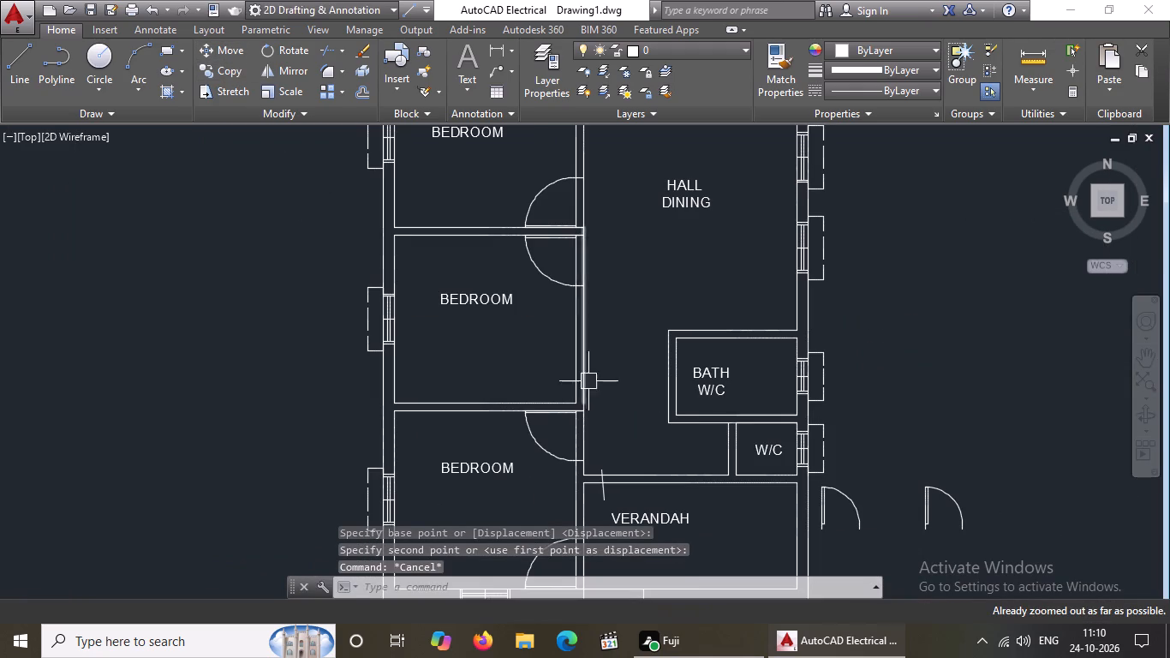
{"action": "middle_click_drag", "start_coordinate": [594, 348], "coordinate": [484, 460]}
{"action": "middle_click_drag", "start_coordinate": [501, 416], "coordinate": [498, 493]}
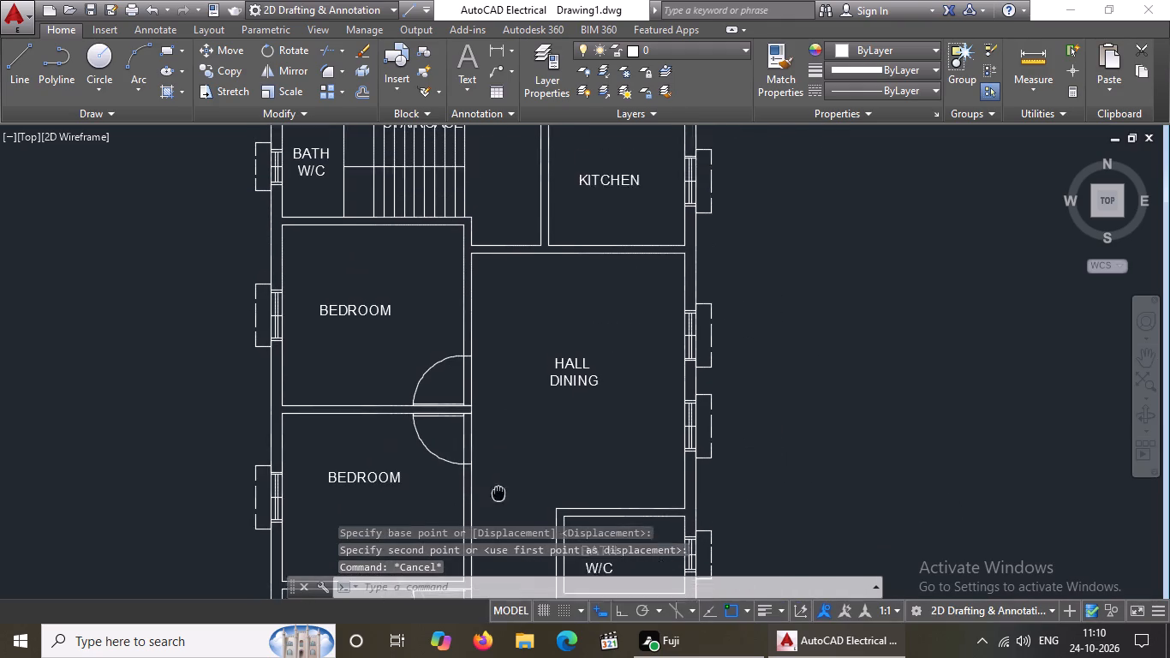
{"action": "middle_click_drag", "start_coordinate": [498, 493], "coordinate": [499, 559]}
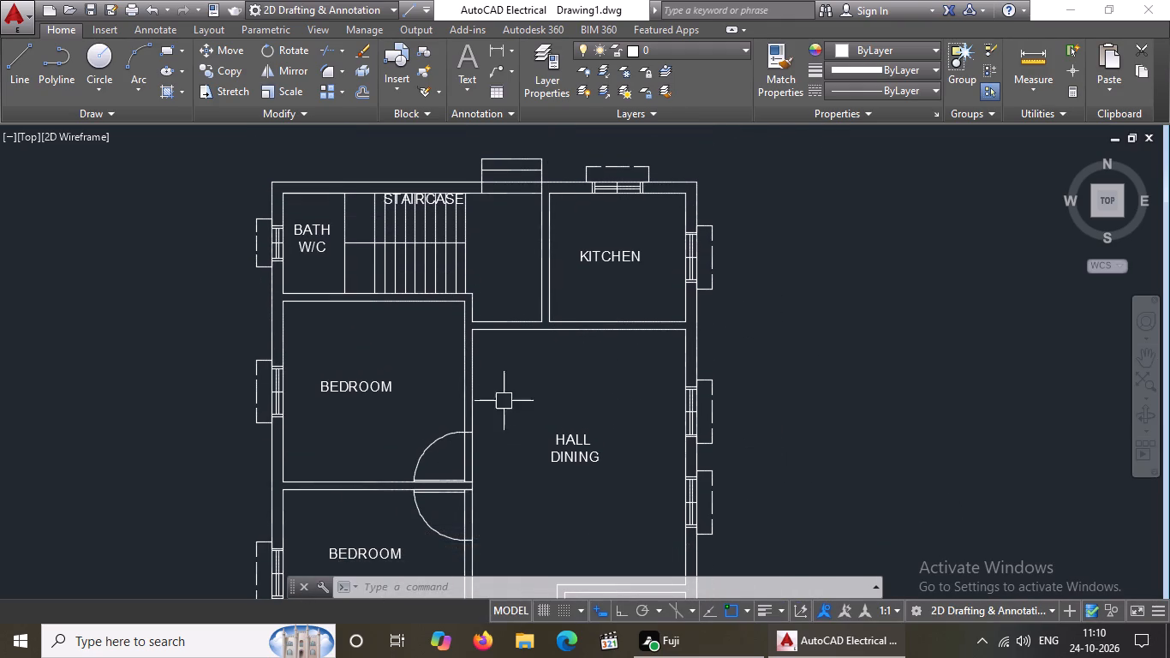
{"action": "middle_click_drag", "start_coordinate": [477, 438], "coordinate": [492, 333]}
{"action": "scroll", "coordinate": [521, 251], "scroll_direction": "down", "scroll_amount": 3}
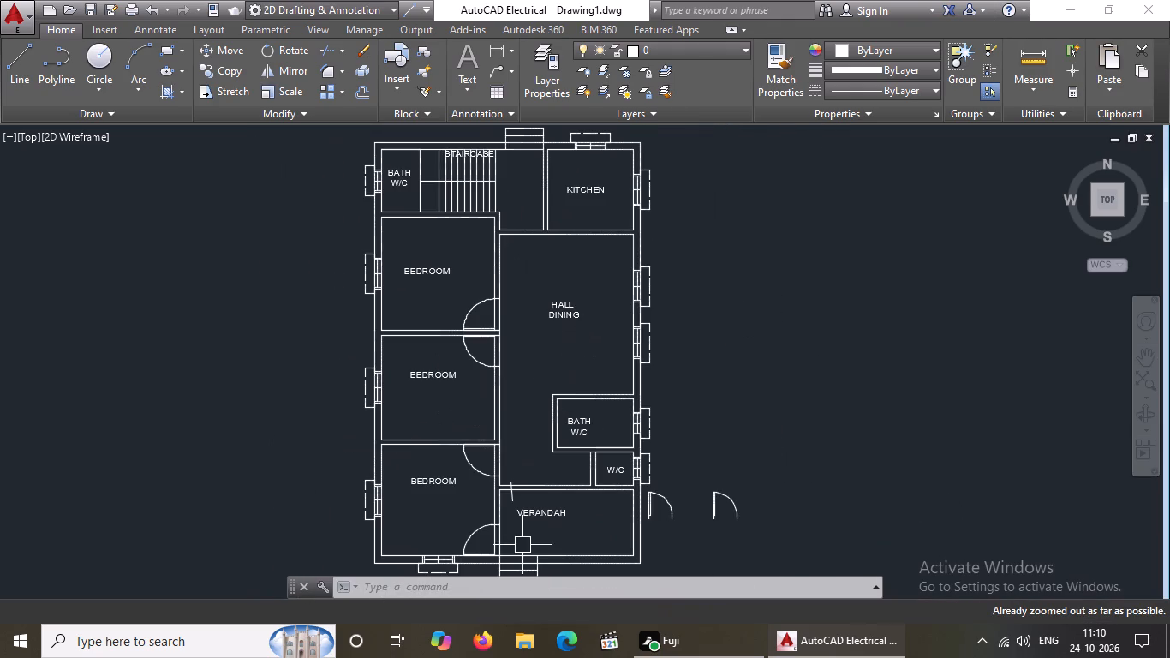
{"action": "middle_click_drag", "start_coordinate": [510, 340], "coordinate": [510, 383]}
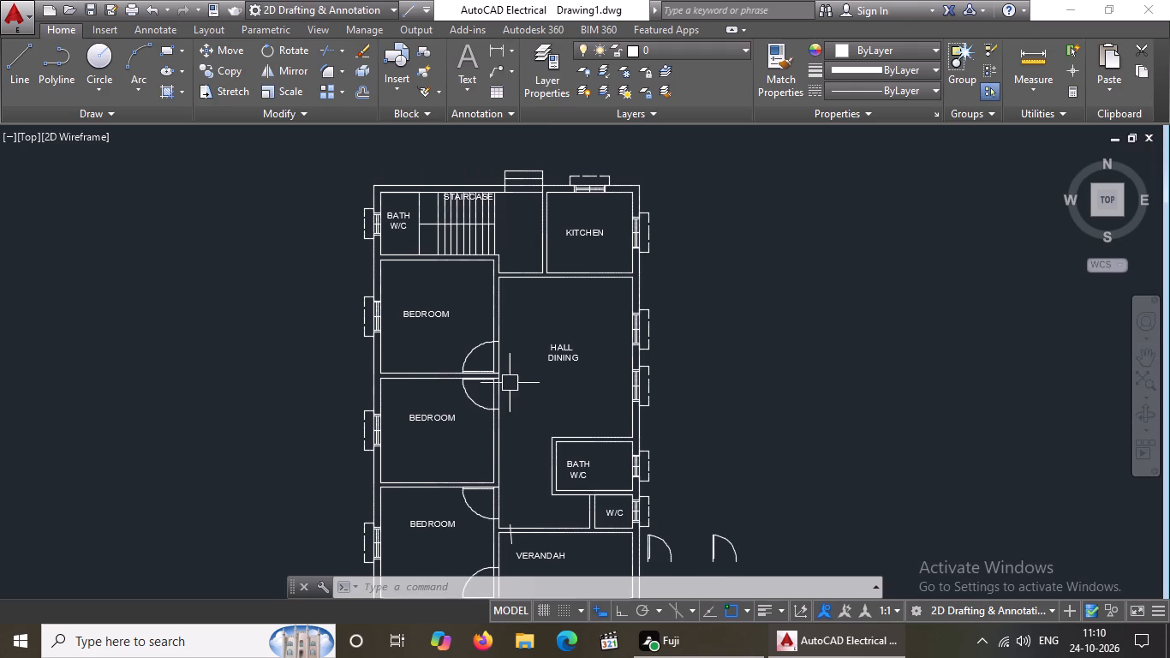
{"action": "left_click", "coordinate": [471, 399]}
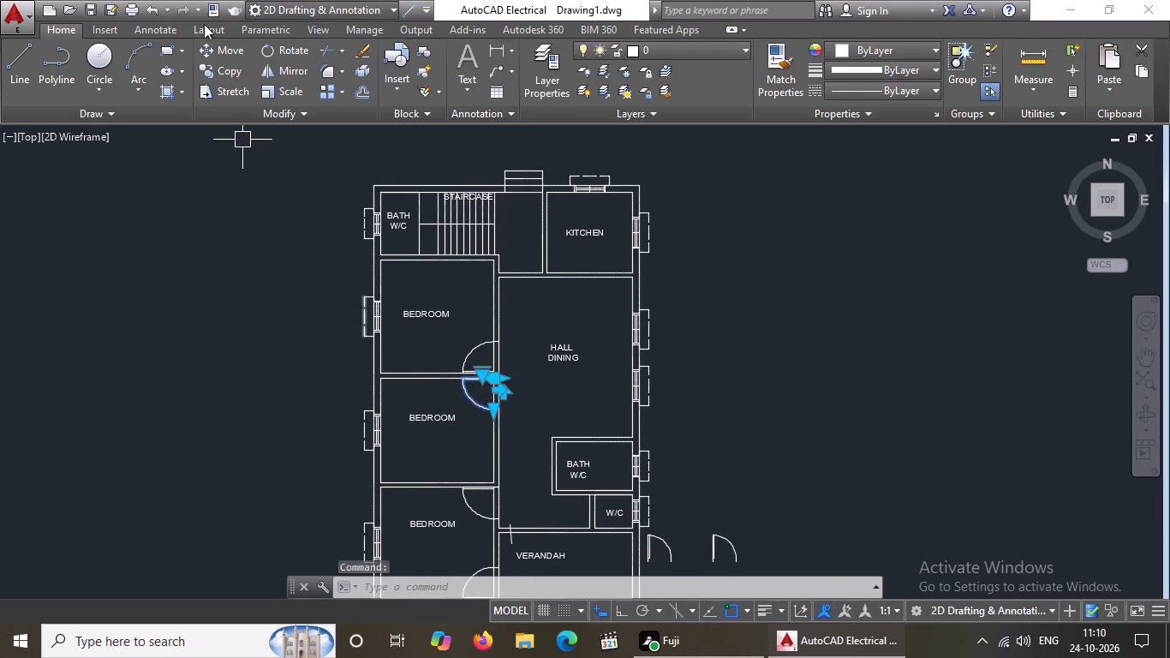
{"action": "left_click", "coordinate": [222, 66]}
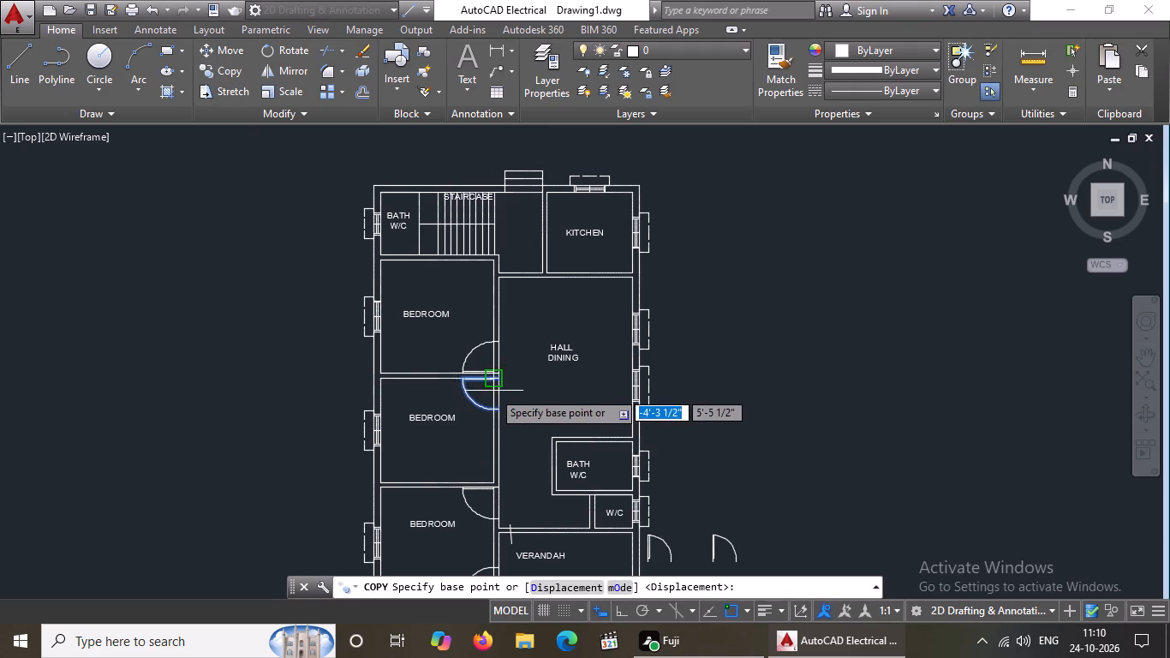
{"action": "left_click", "coordinate": [481, 391]}
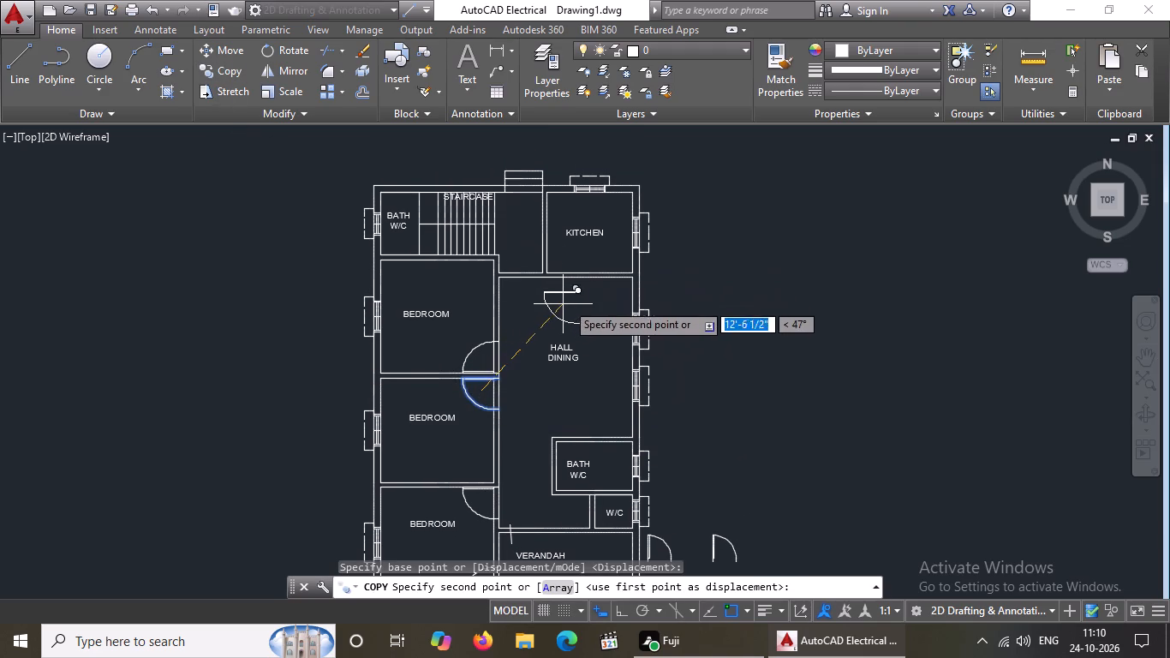
{"action": "left_click", "coordinate": [570, 304]}
{"action": "key", "text": "Escape"}
Rotate the door copy in the hall by 270° with Ortho on, so its leaf stands vertical.
{"action": "left_click", "coordinate": [562, 313]}
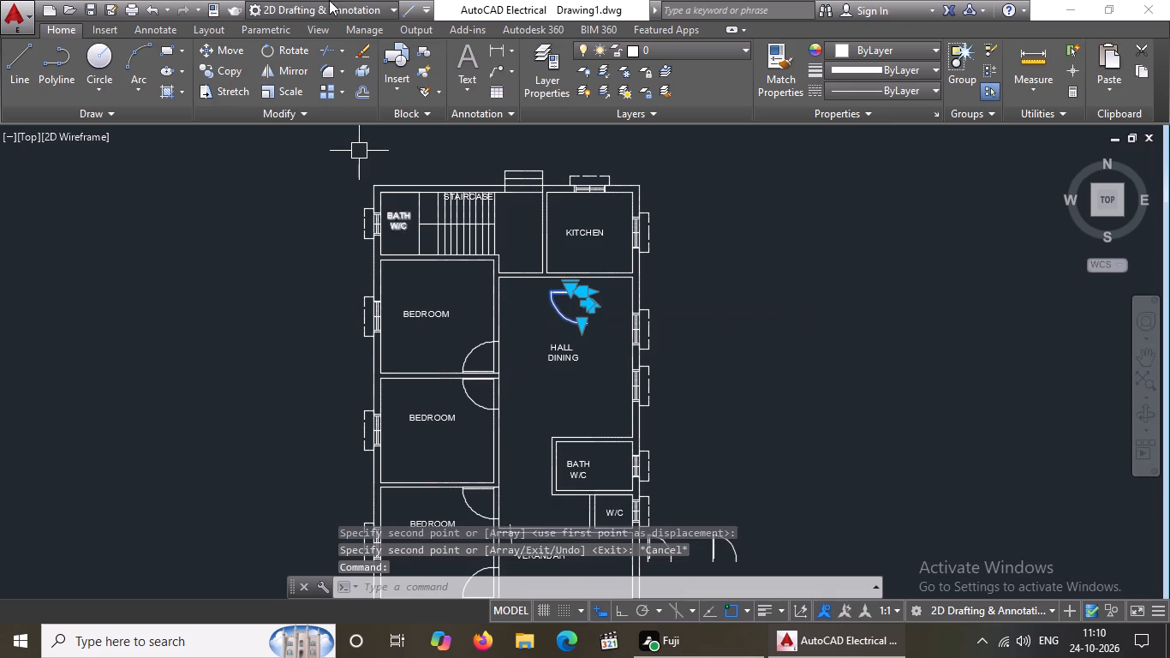
{"action": "left_click", "coordinate": [282, 49]}
{"action": "left_click", "coordinate": [565, 302]}
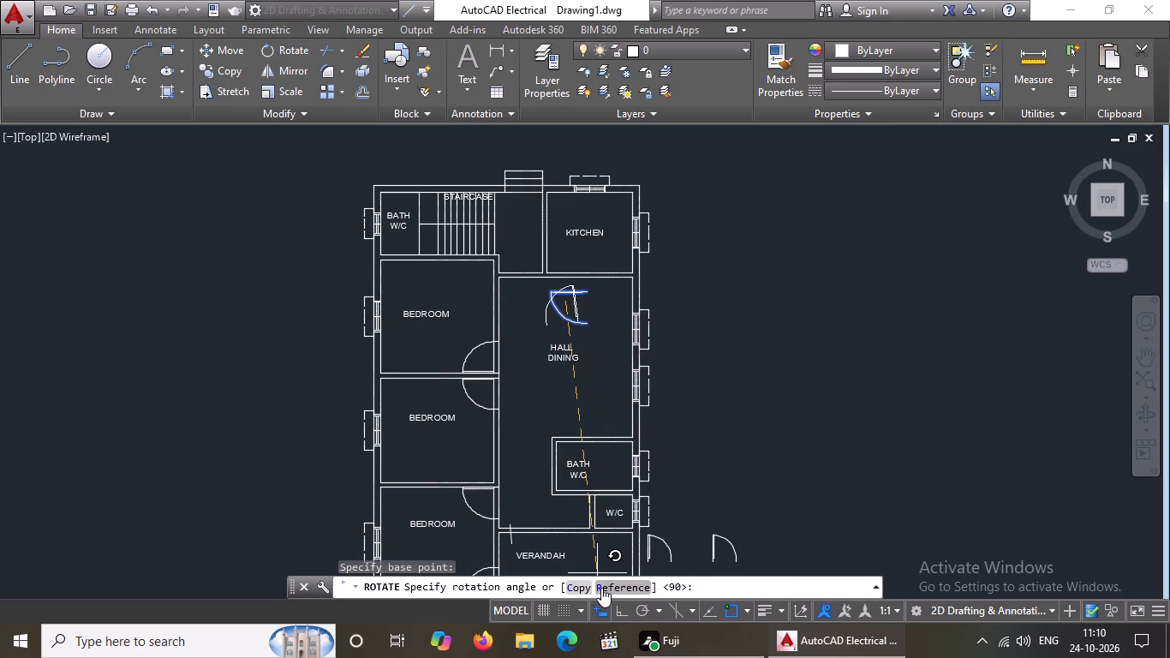
{"action": "left_click", "coordinate": [620, 609]}
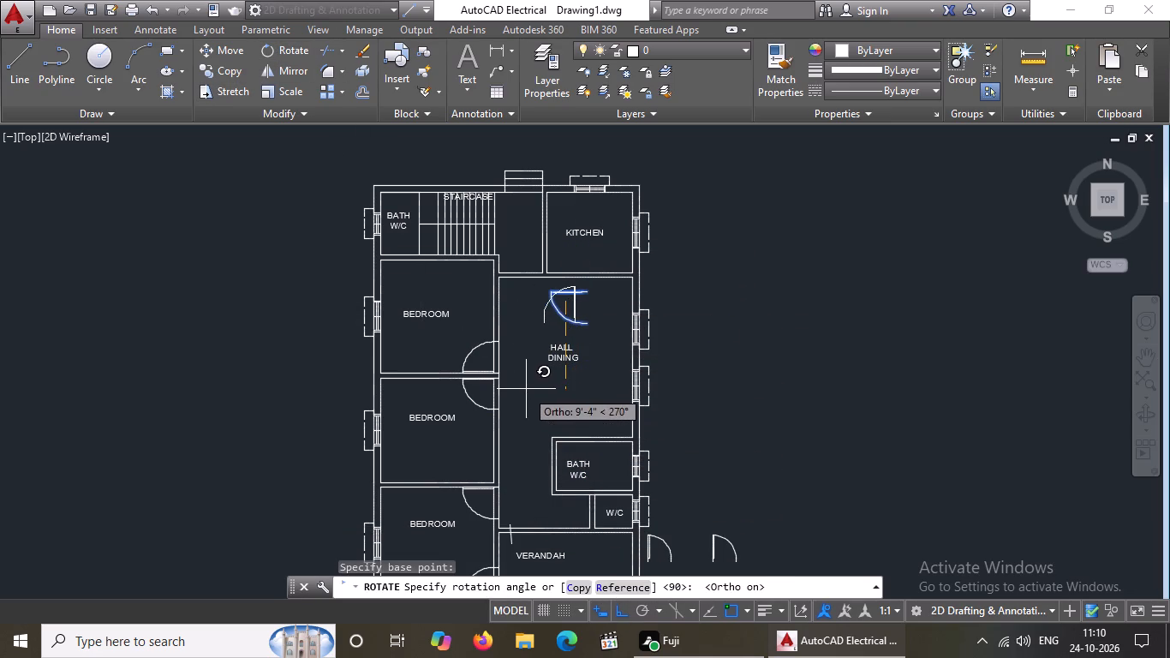
{"action": "left_click", "coordinate": [526, 388]}
Flip the hall's door copy horizontally so its leaf is on the staircase side and its arc swings toward the outer wall.
{"action": "left_click", "coordinate": [546, 302]}
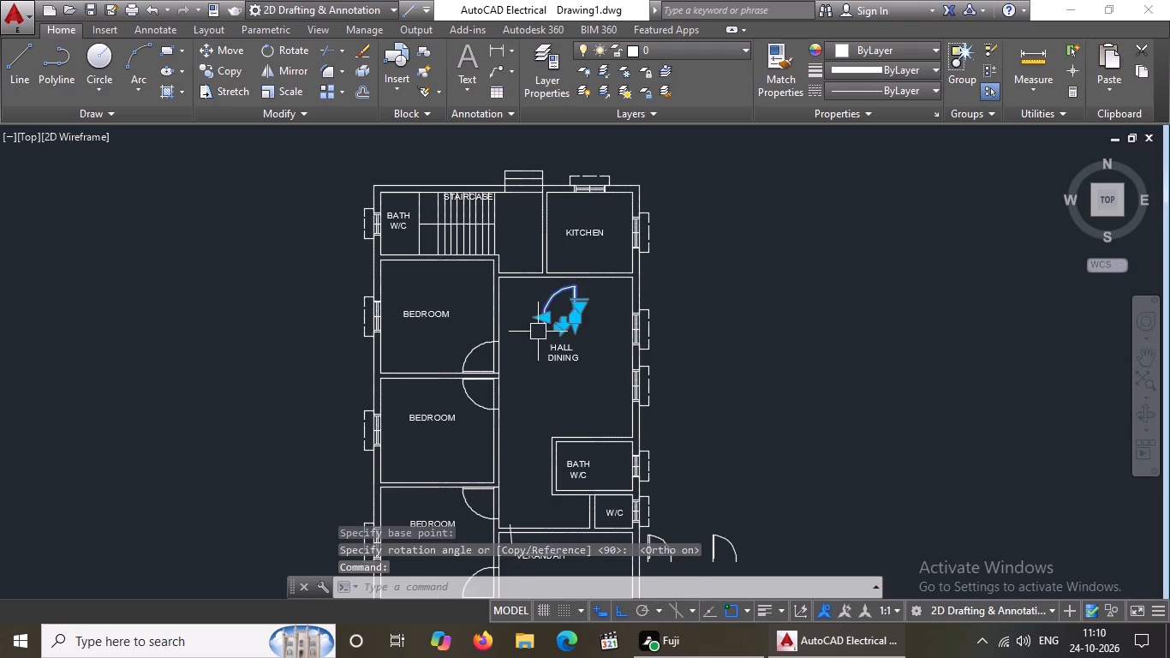
{"action": "scroll", "coordinate": [557, 330], "scroll_direction": "up", "scroll_amount": 2}
{"action": "left_click", "coordinate": [563, 326]}
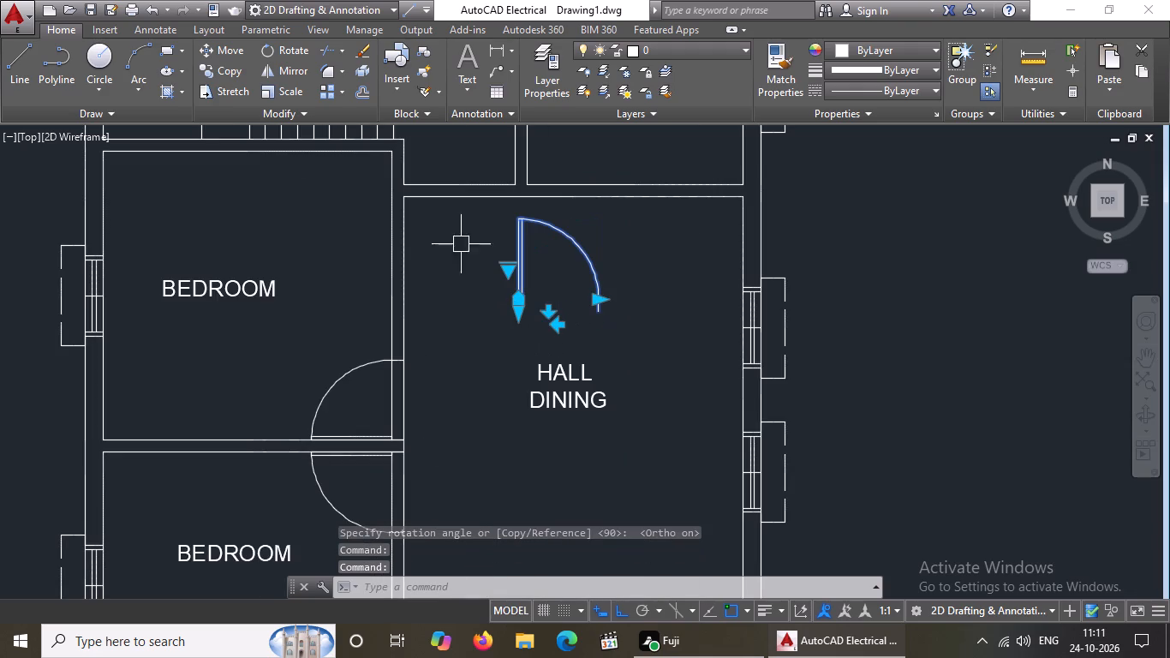
{"action": "left_click", "coordinate": [224, 47]}
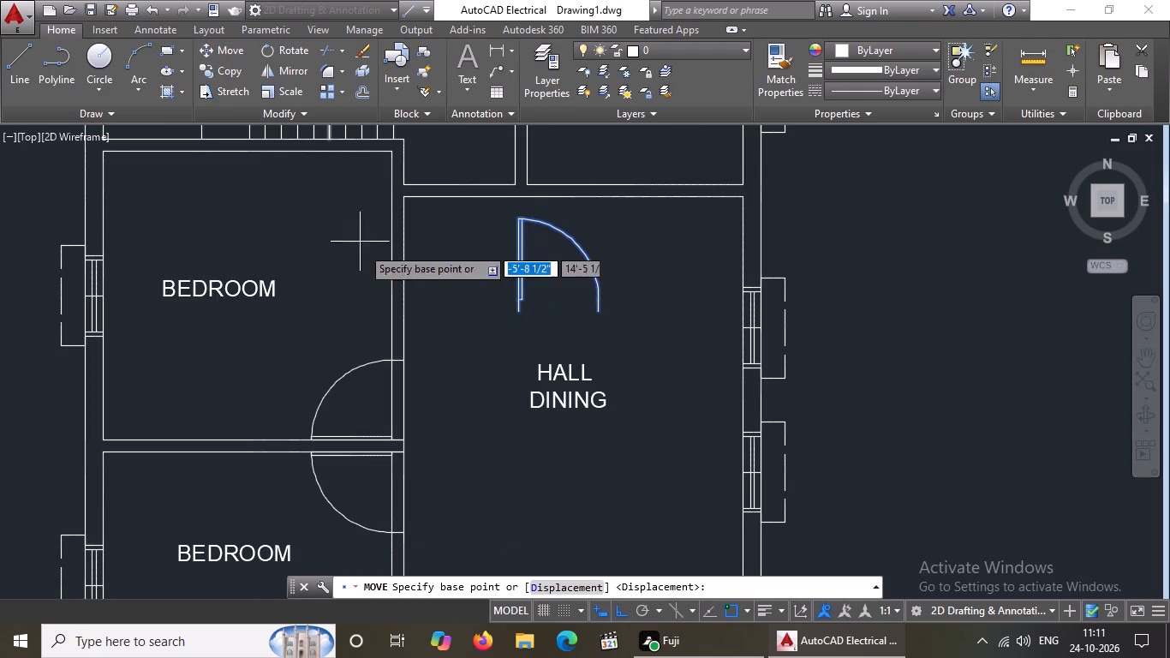
{"action": "key", "text": "Escape"}
Extend the kitchen's staircase-side inner wall line down to the hall's top wall line.
{"action": "scroll", "coordinate": [469, 305], "scroll_direction": "down", "scroll_amount": 2}
{"action": "middle_click_drag", "start_coordinate": [469, 305], "coordinate": [469, 352]}
{"action": "scroll", "coordinate": [490, 297], "scroll_direction": "up", "scroll_amount": 2}
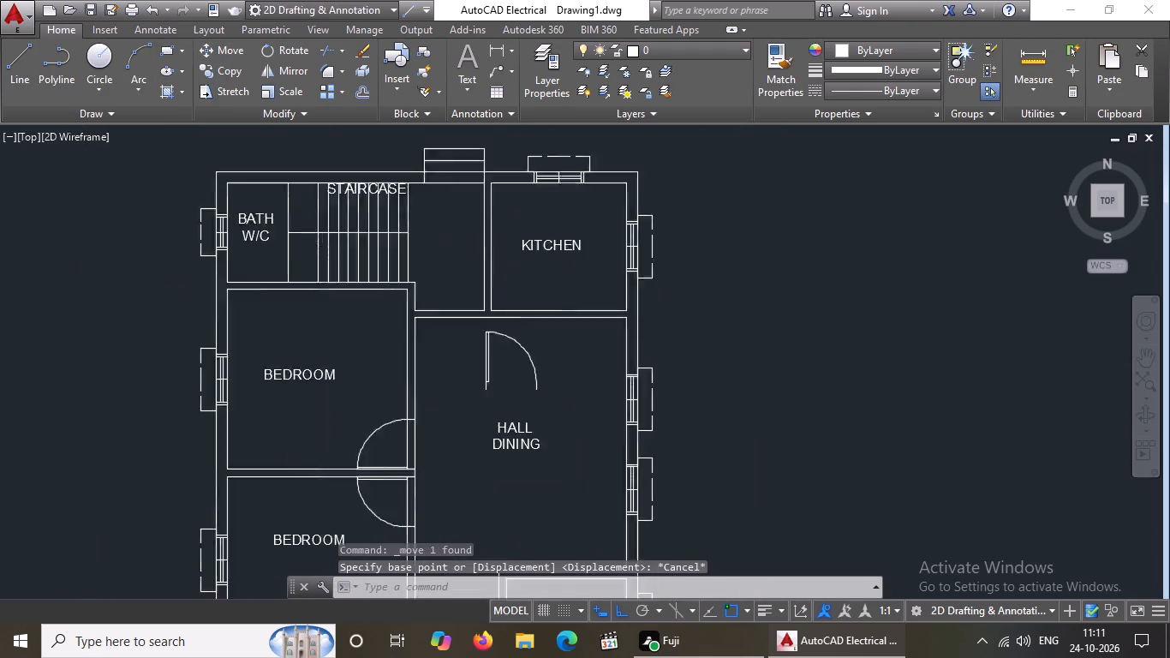
{"action": "key", "text": "Escape"}
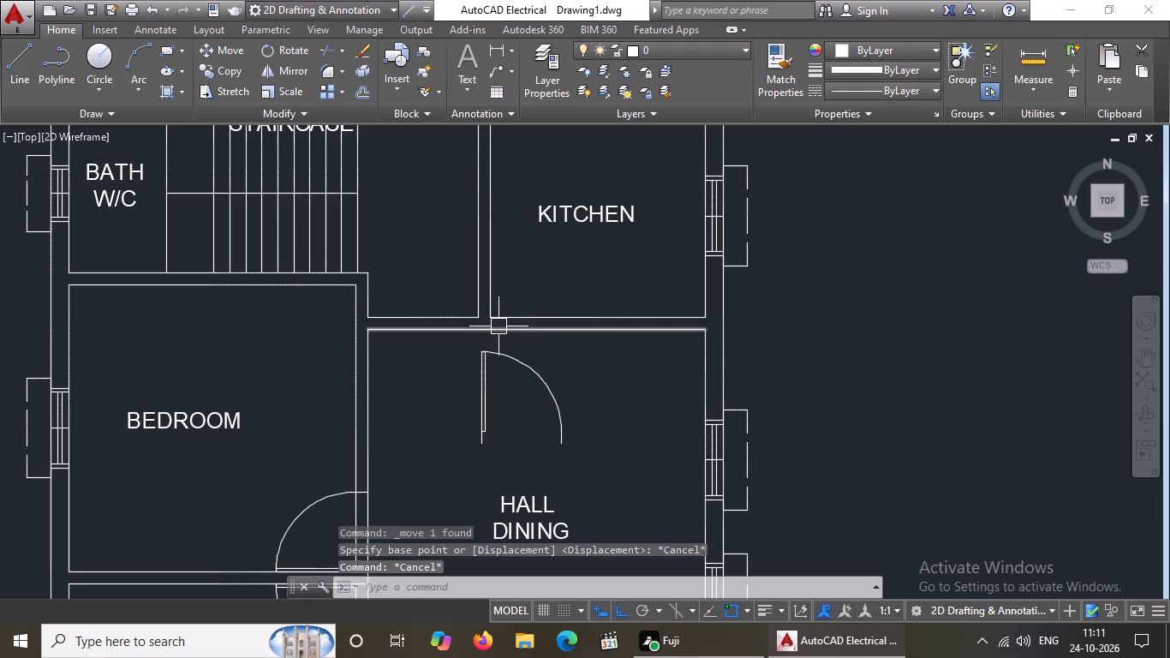
{"action": "key", "text": "e"}
{"action": "key", "text": "x"}
{"action": "key", "text": "space"}
{"action": "key", "text": "space"}
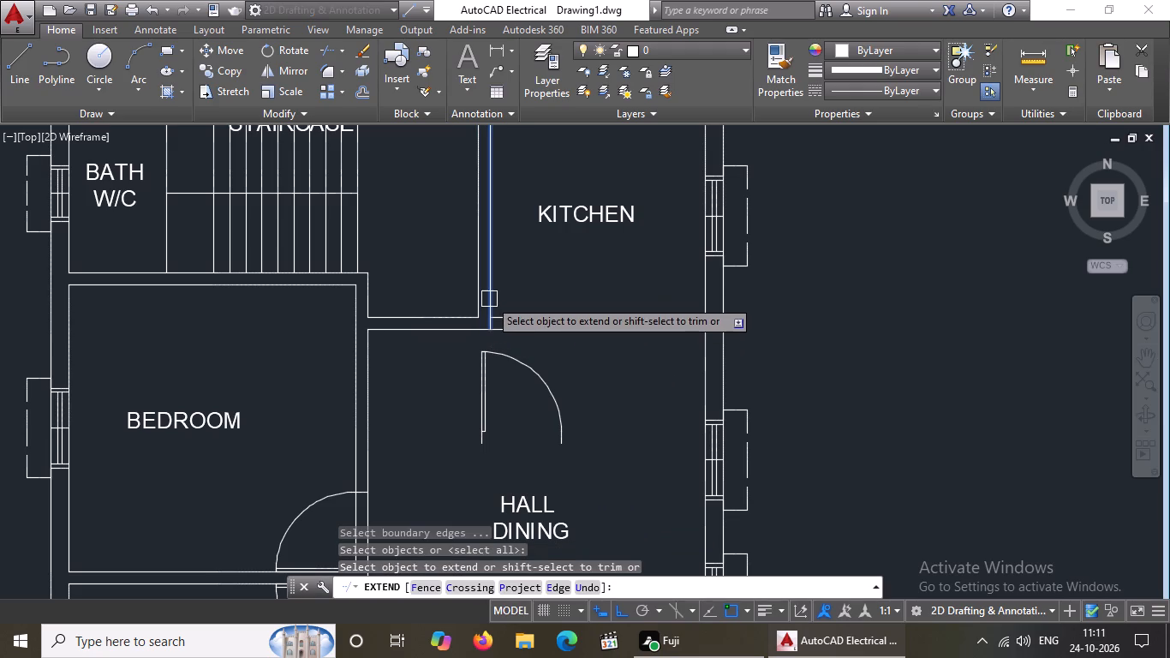
{"action": "left_click", "coordinate": [489, 299]}
{"action": "key", "text": "Escape"}
Move the door copy by its leaf-side jamb endpoint to where the kitchen's extended wall line meets the hall's top wall line.
{"action": "left_click", "coordinate": [492, 410]}
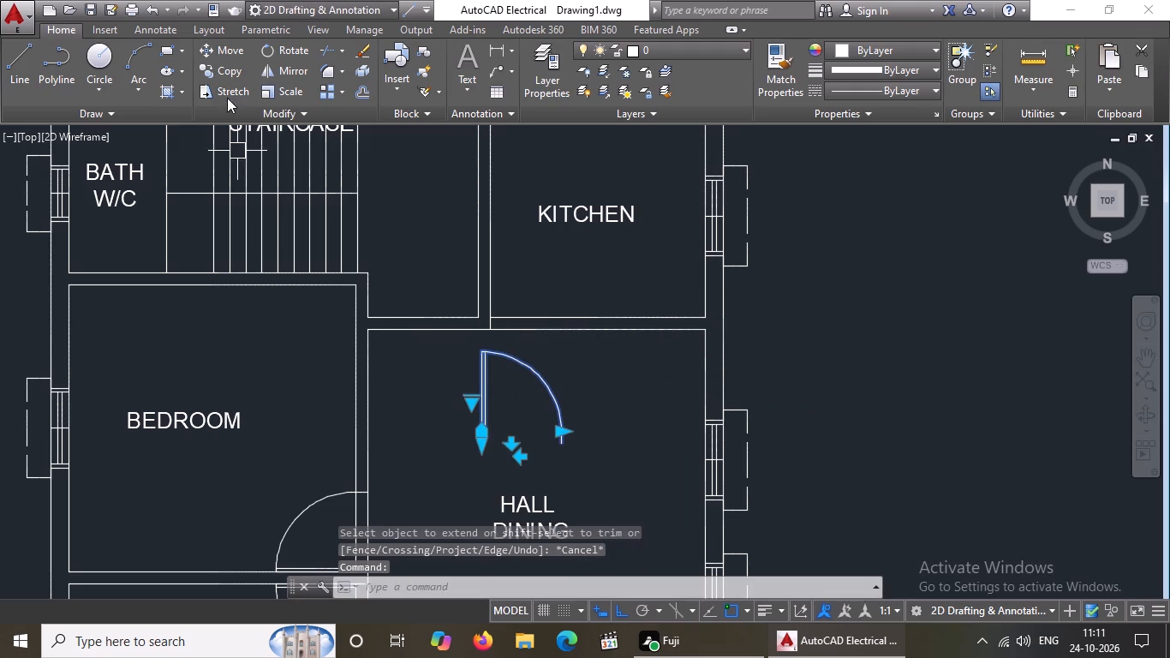
{"action": "left_click", "coordinate": [212, 49]}
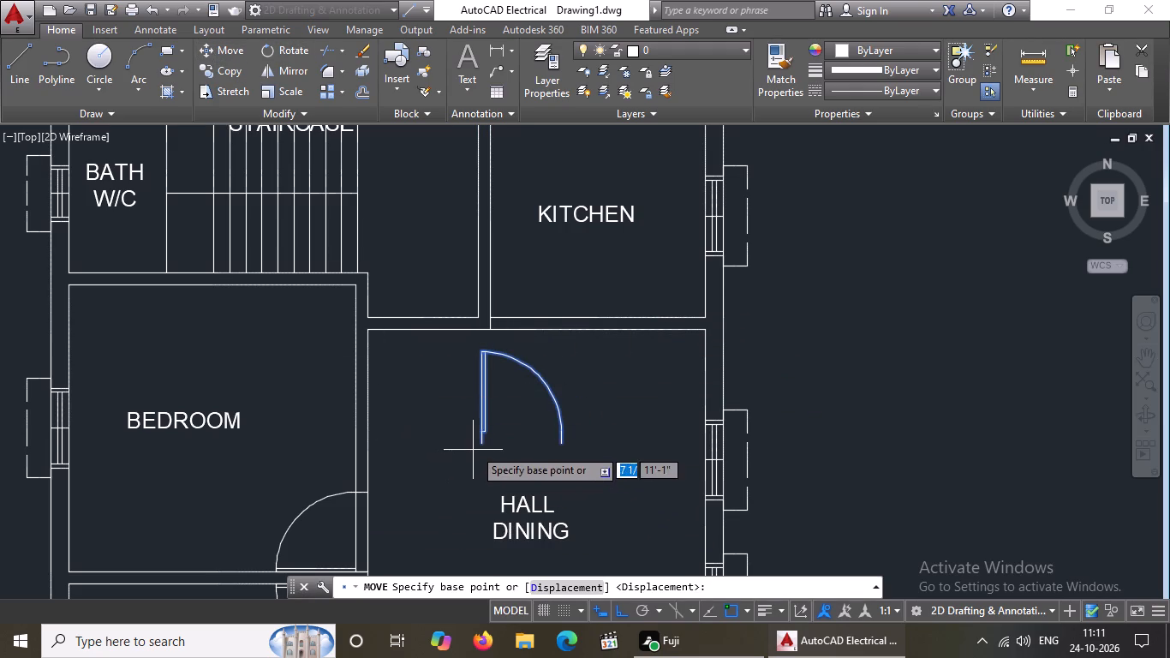
{"action": "left_click", "coordinate": [481, 445]}
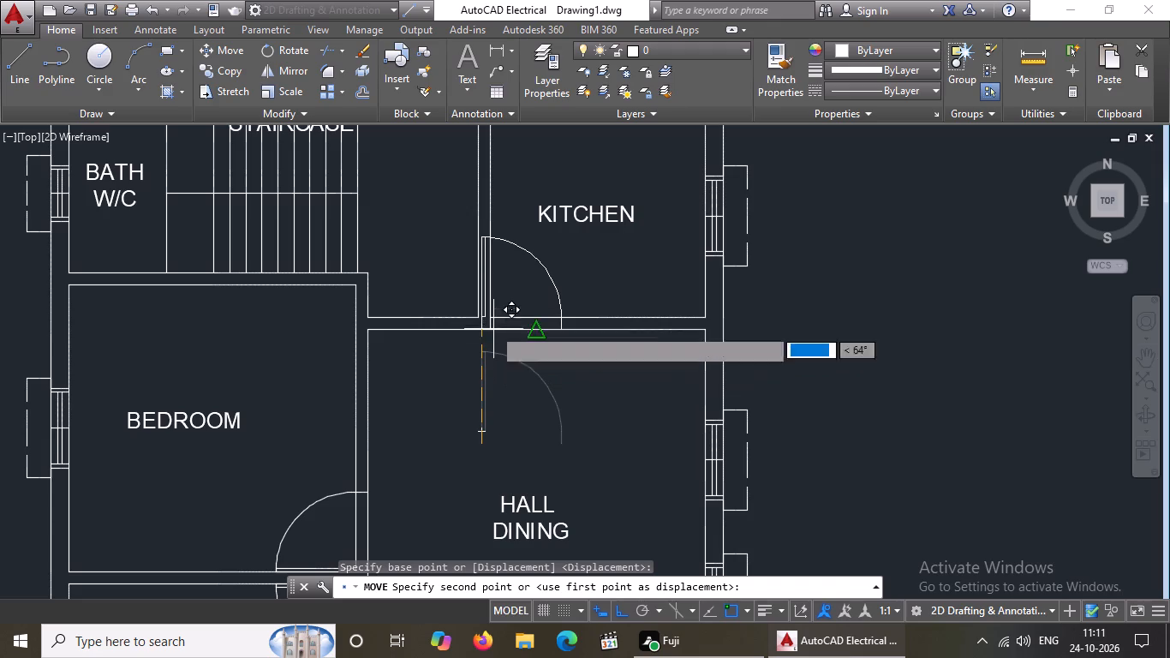
{"action": "left_click", "coordinate": [490, 326]}
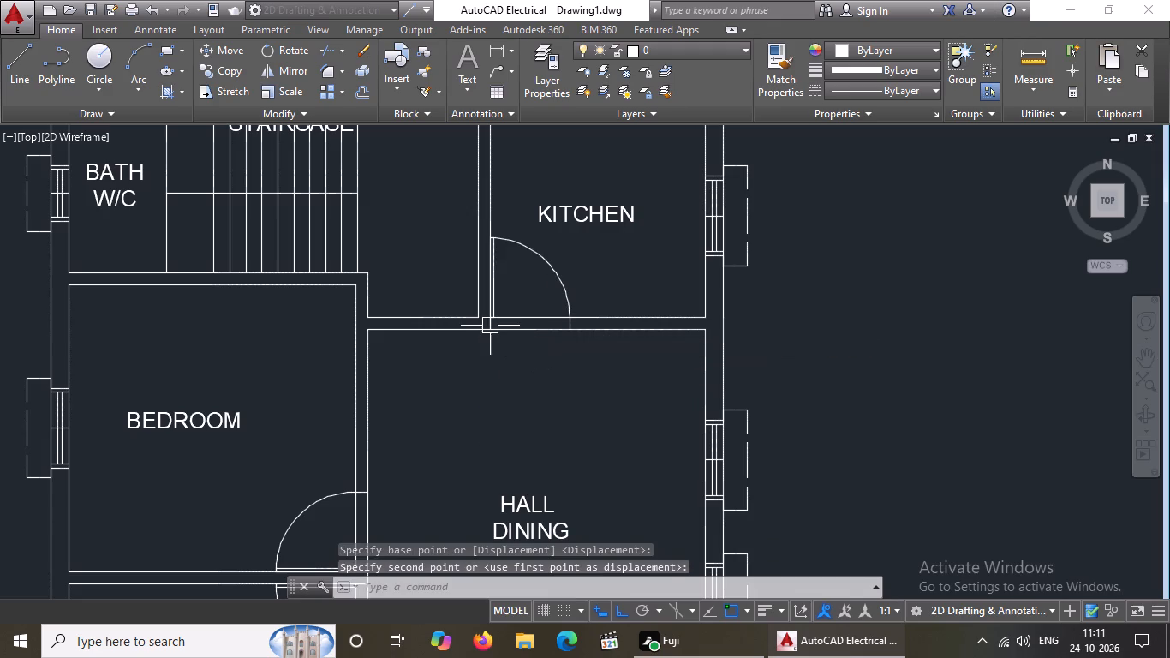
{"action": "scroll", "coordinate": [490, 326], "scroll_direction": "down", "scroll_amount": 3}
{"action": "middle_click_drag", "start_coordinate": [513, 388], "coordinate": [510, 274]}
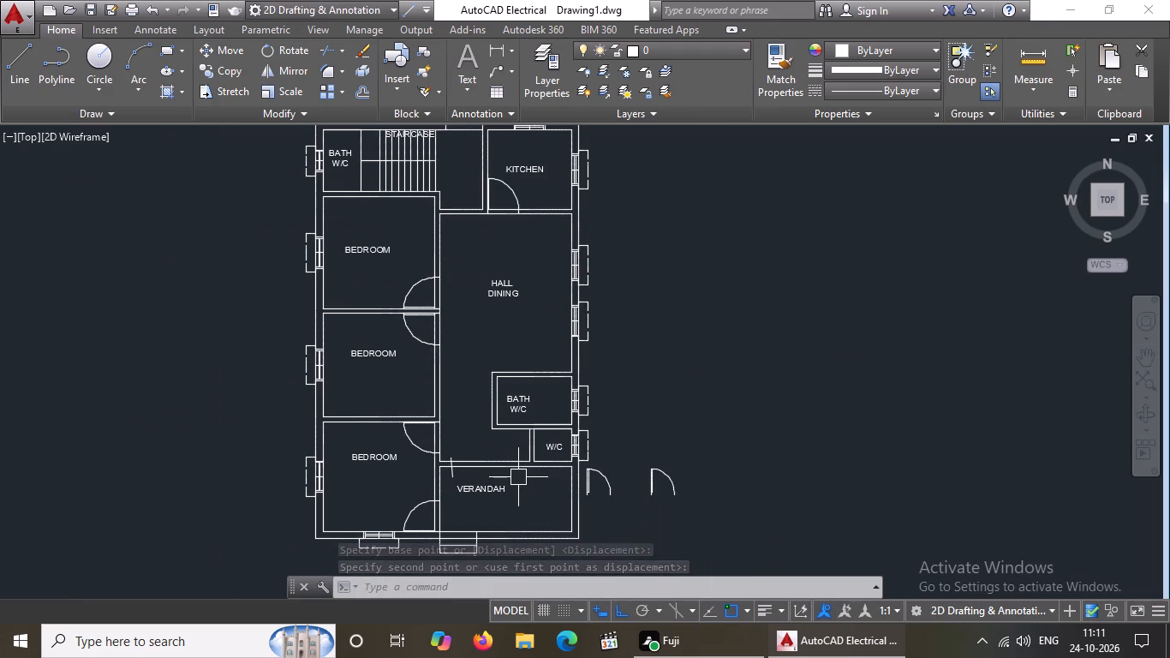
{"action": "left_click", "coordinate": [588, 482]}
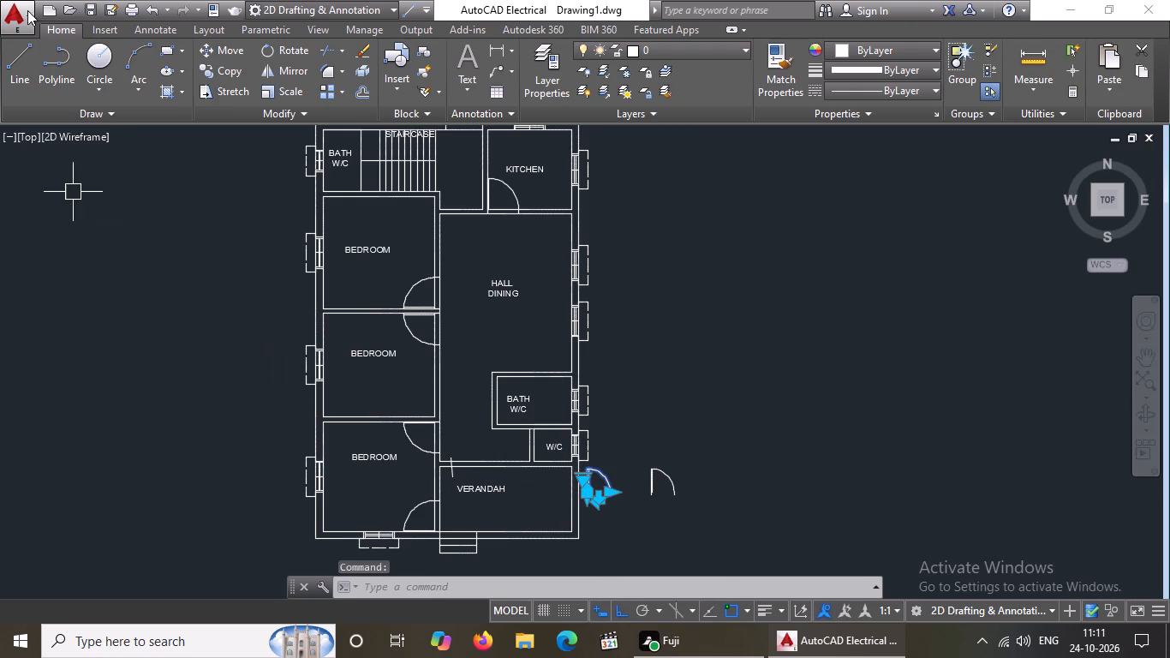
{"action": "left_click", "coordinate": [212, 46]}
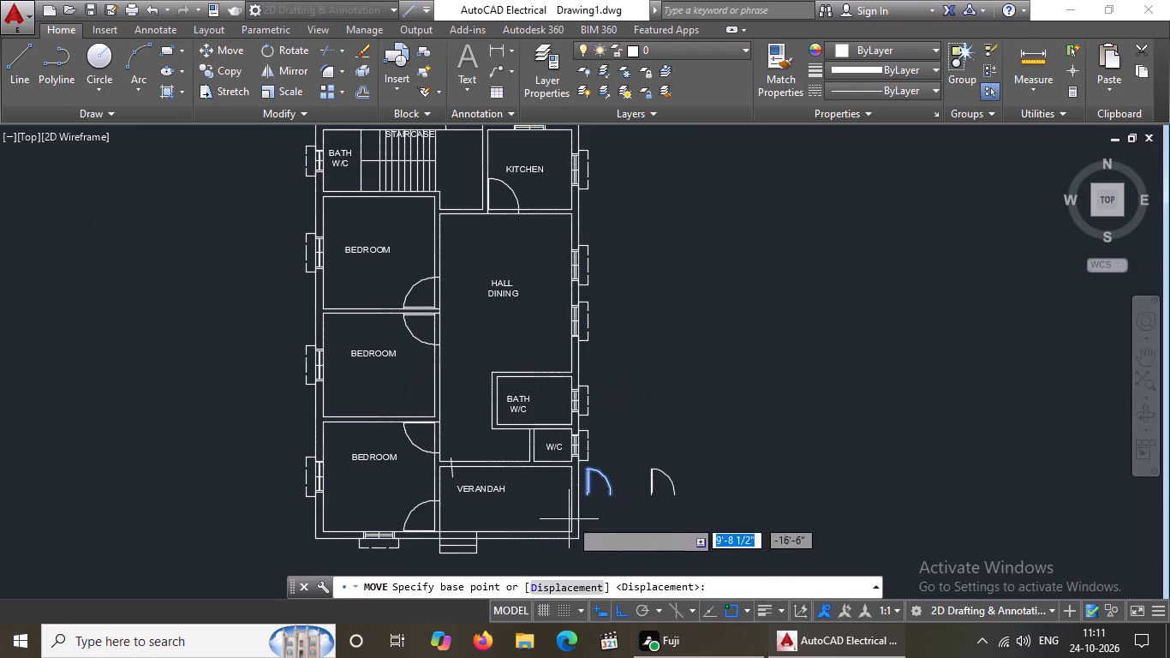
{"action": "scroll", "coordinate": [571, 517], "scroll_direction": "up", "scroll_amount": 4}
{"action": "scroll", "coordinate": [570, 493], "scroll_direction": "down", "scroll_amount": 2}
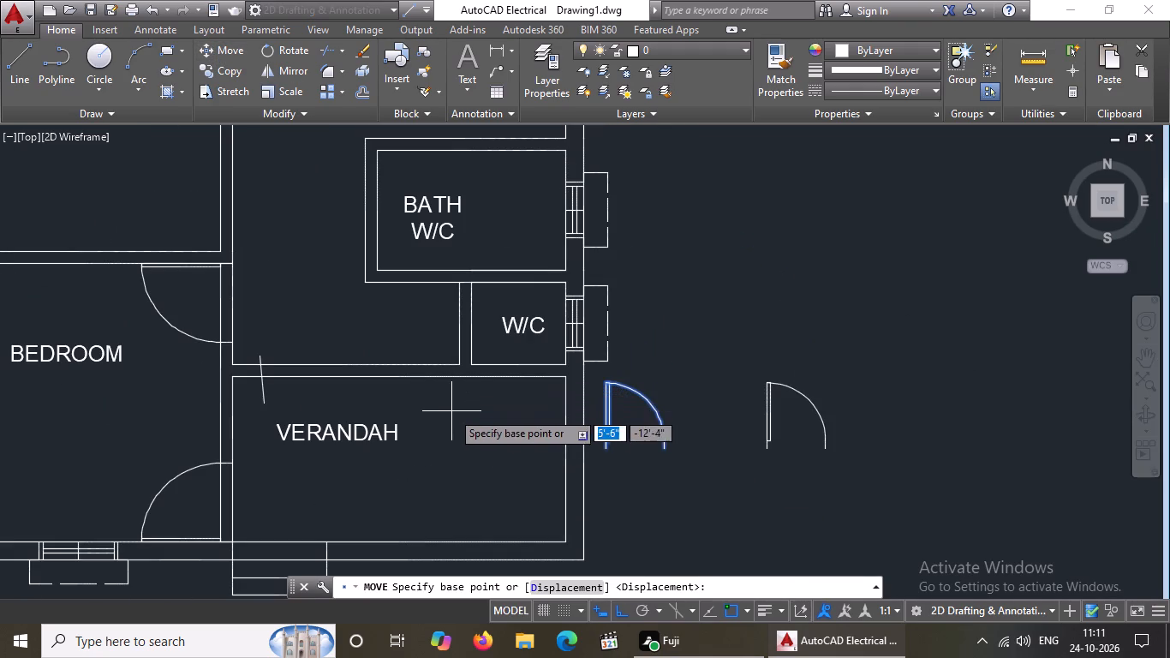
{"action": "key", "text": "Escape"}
Extend the BATH W/C's hall-side inner wall line and the adjoining W/C's inner wall line down across the walls below them.
{"action": "key", "text": "e"}
{"action": "key", "text": "x"}
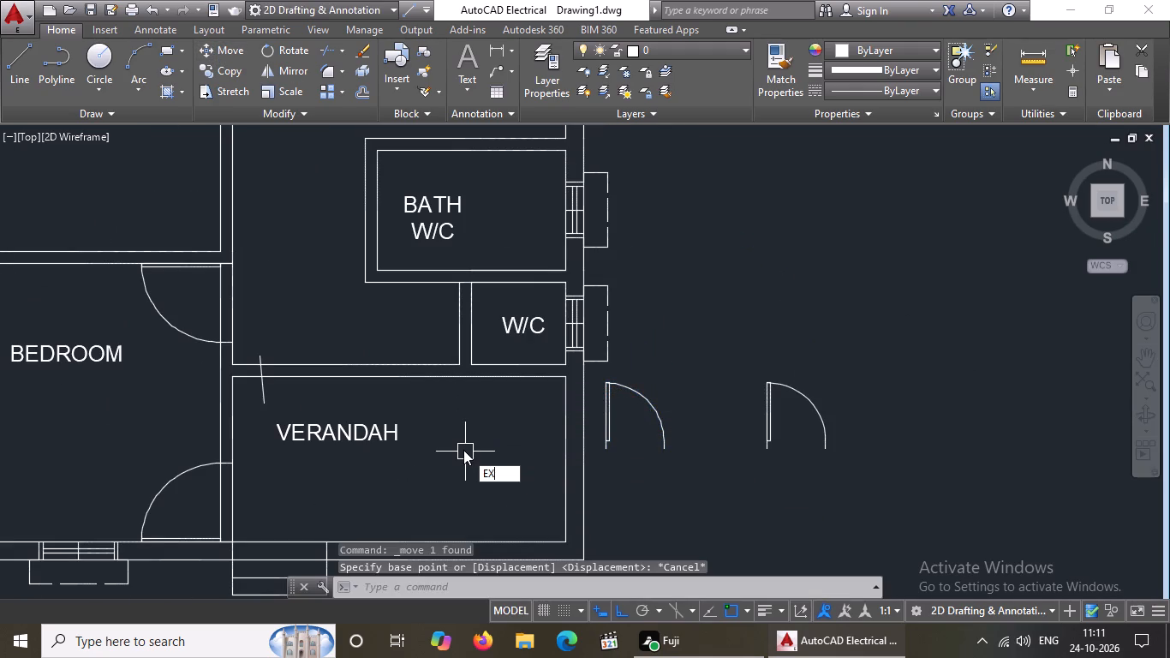
{"action": "key", "text": "space"}
{"action": "key", "text": "space"}
{"action": "left_click", "coordinate": [380, 254]}
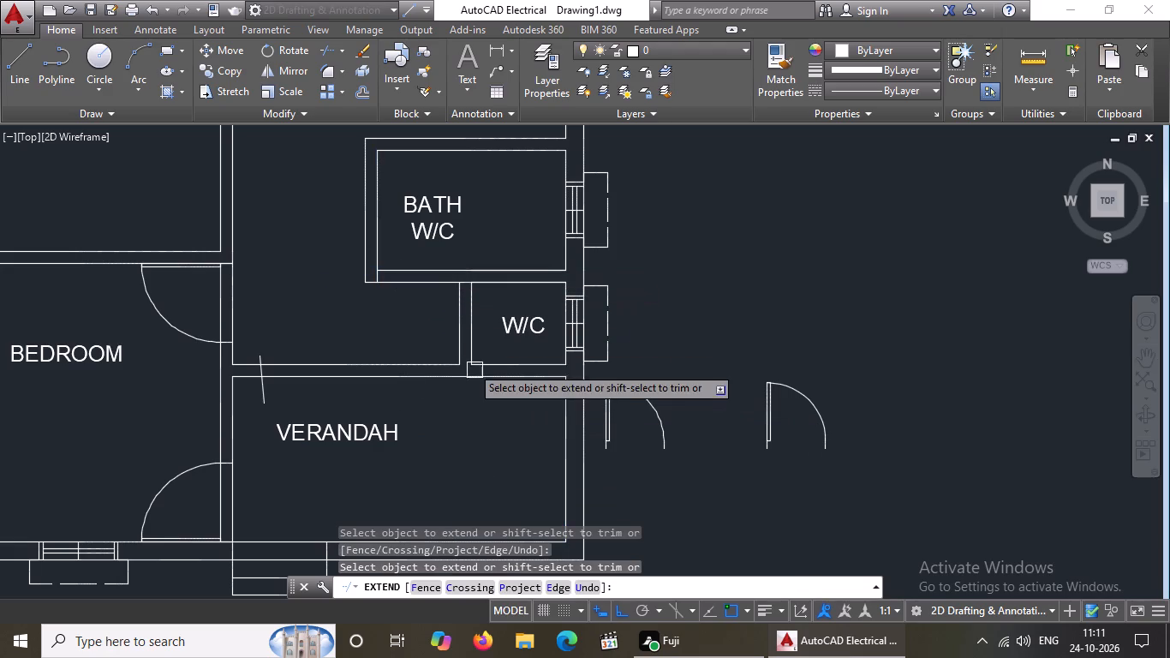
{"action": "left_click", "coordinate": [474, 344]}
{"action": "key", "text": "Escape"}
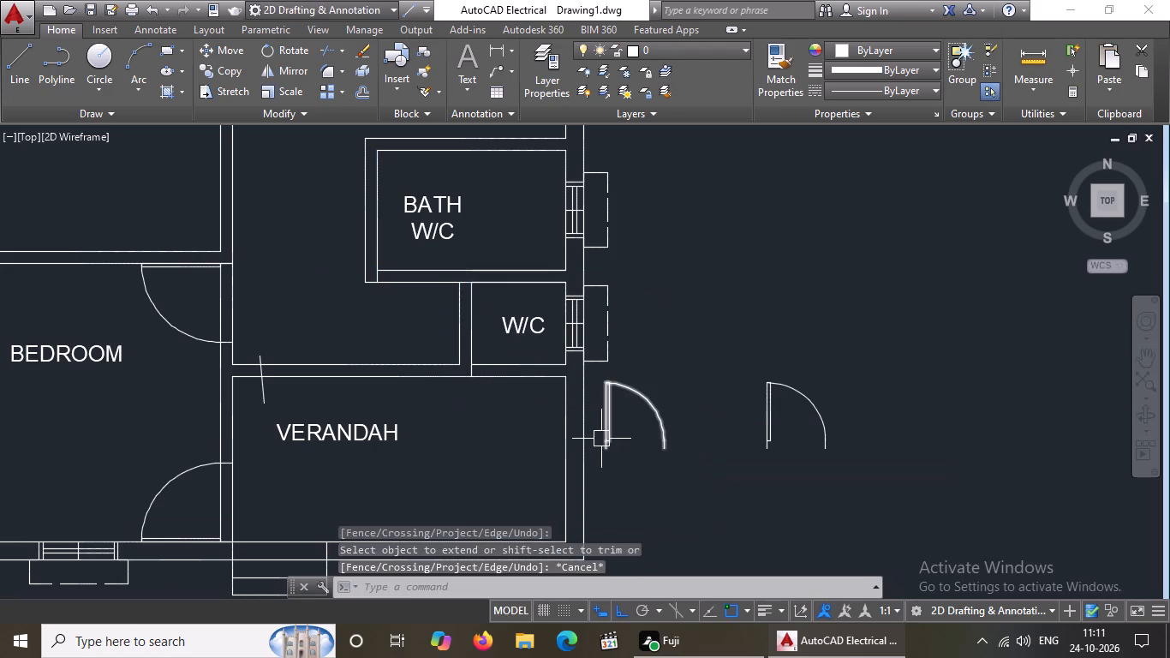
With Ortho off, move the nearer spare door by its leaf-side jamb endpoint to the lower end of the BATH W/C's extended wall line.
{"action": "left_click", "coordinate": [608, 426]}
{"action": "left_click", "coordinate": [231, 51]}
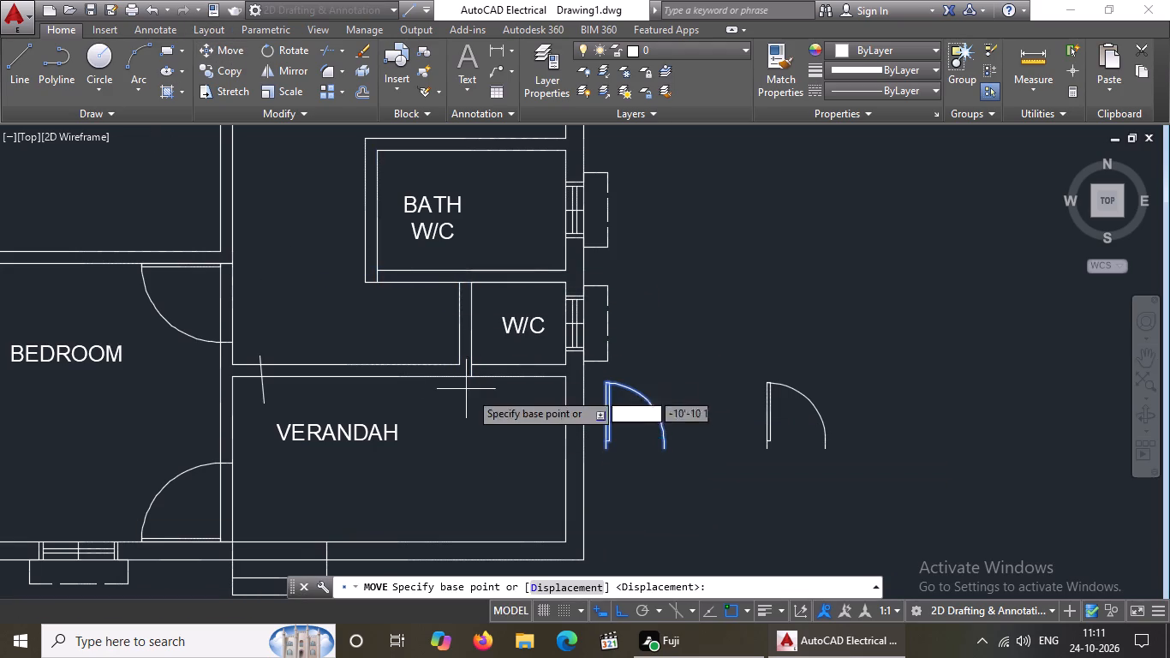
{"action": "left_click", "coordinate": [606, 450]}
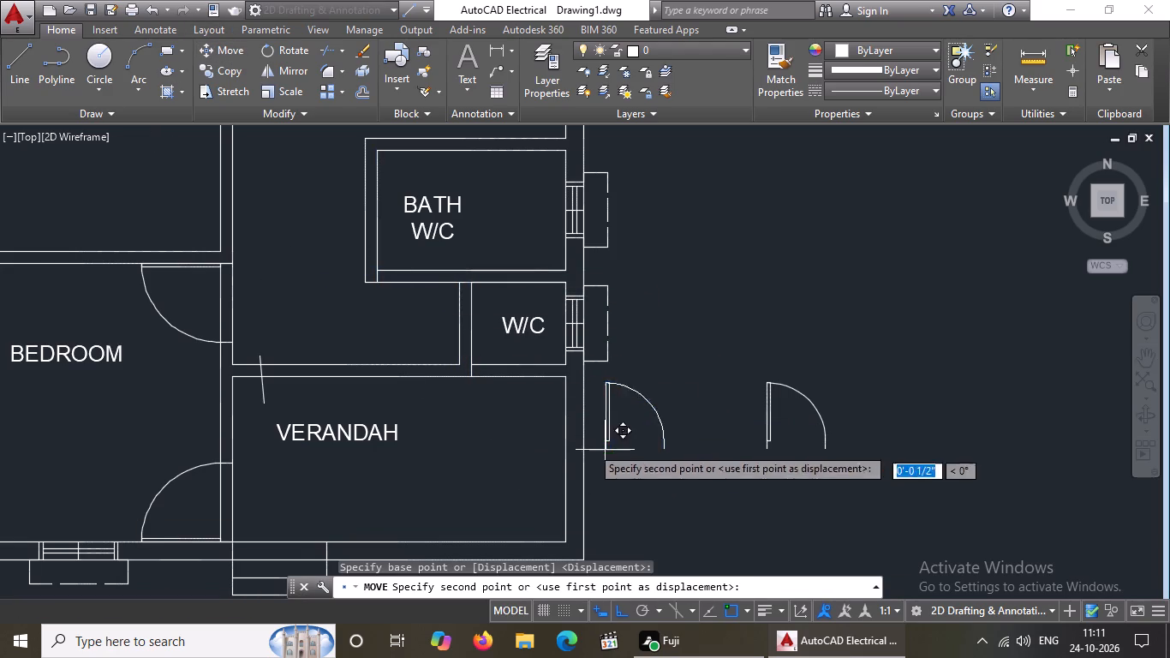
{"action": "left_click", "coordinate": [625, 607]}
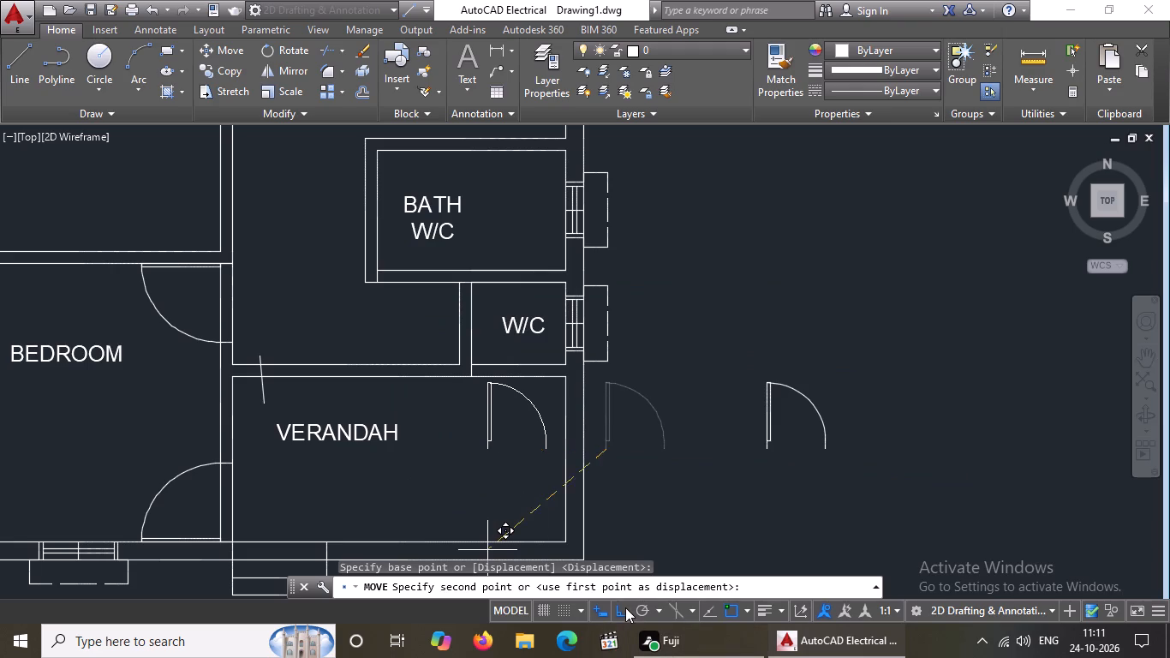
{"action": "left_click", "coordinate": [378, 278]}
{"action": "key", "text": "Escape"}
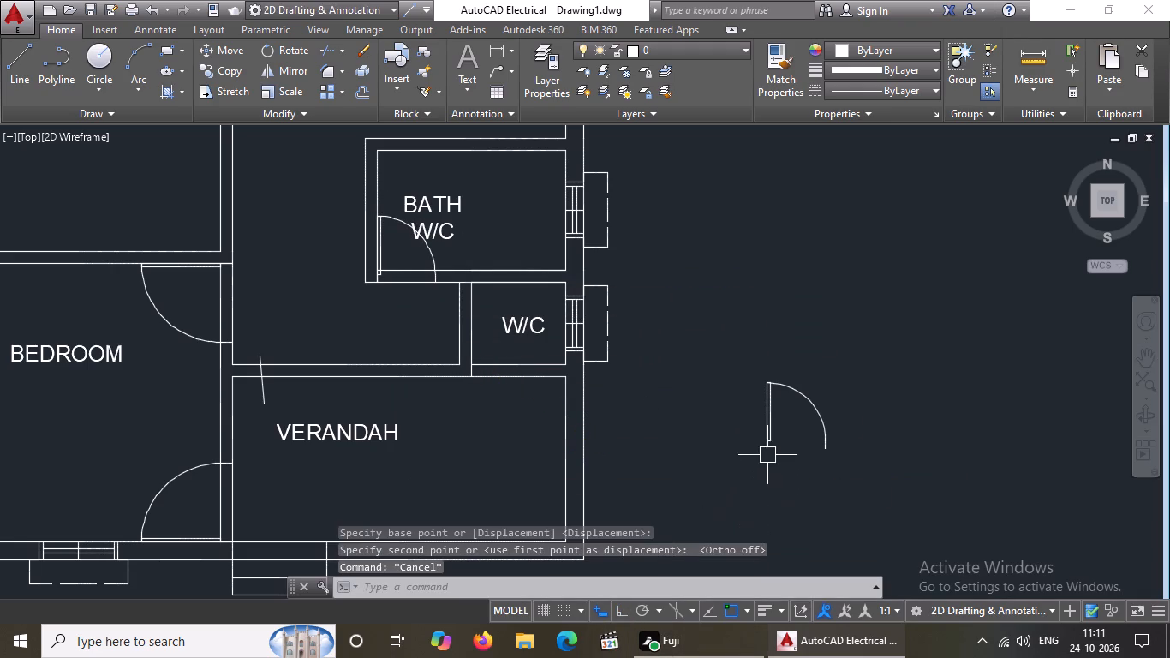
Move the remaining spare door by its leaf-side jamb endpoint to where the small W/C's extended wall line meets the verandah's upper wall line.
{"action": "left_click", "coordinate": [773, 427]}
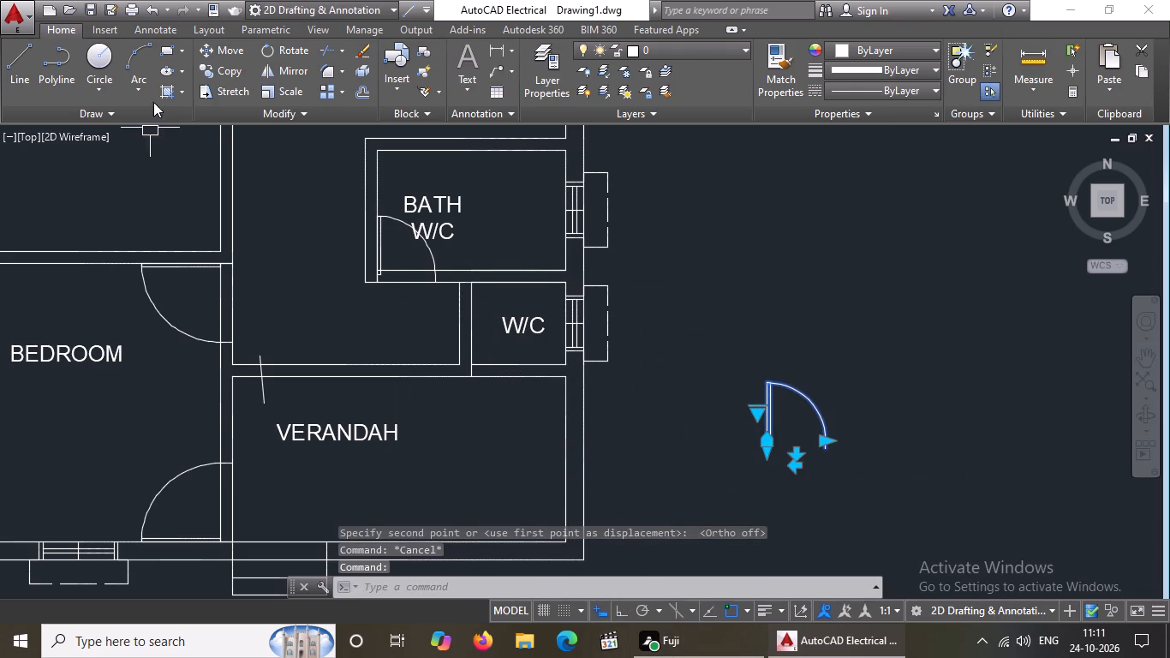
{"action": "left_click", "coordinate": [227, 40]}
{"action": "left_click", "coordinate": [243, 45]}
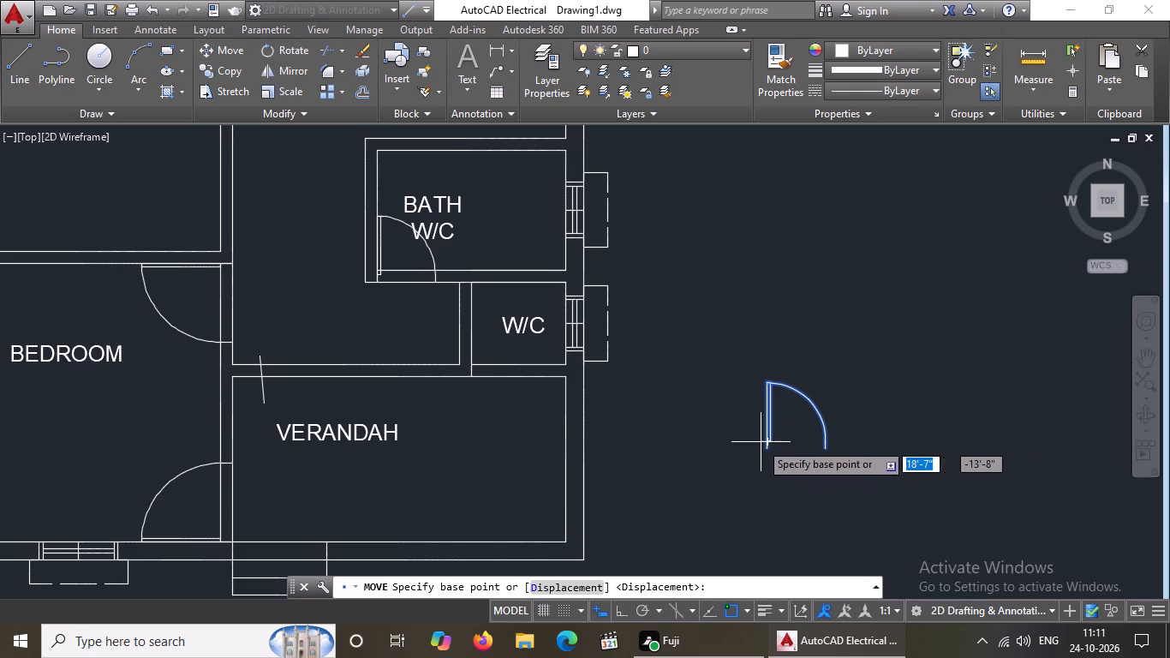
{"action": "scroll", "coordinate": [771, 448], "scroll_direction": "up", "scroll_amount": 2}
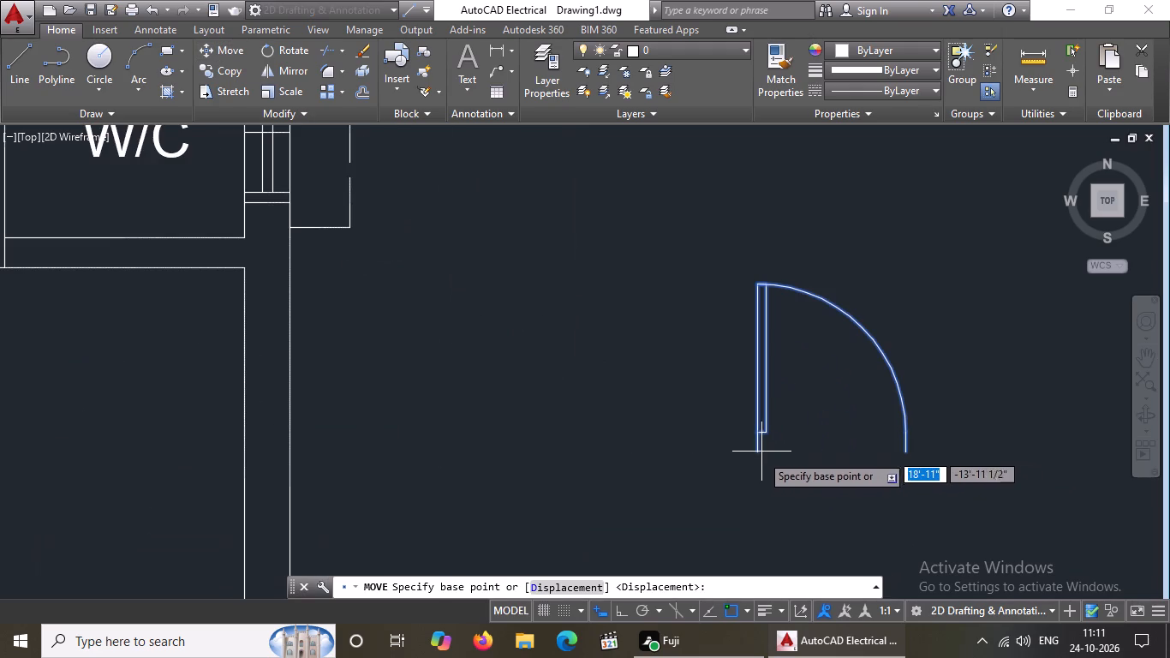
{"action": "left_click", "coordinate": [757, 451]}
{"action": "scroll", "coordinate": [215, 326], "scroll_direction": "down", "scroll_amount": 2}
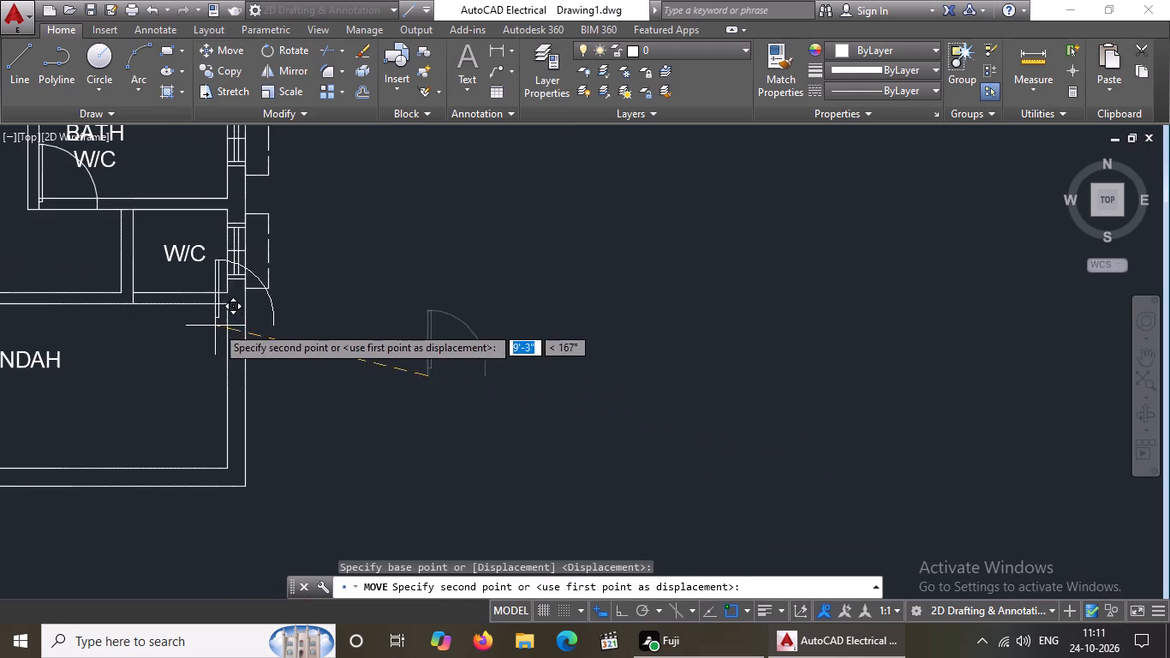
{"action": "scroll", "coordinate": [217, 326], "scroll_direction": "down", "scroll_amount": 1}
{"action": "scroll", "coordinate": [140, 312], "scroll_direction": "up", "scroll_amount": 2}
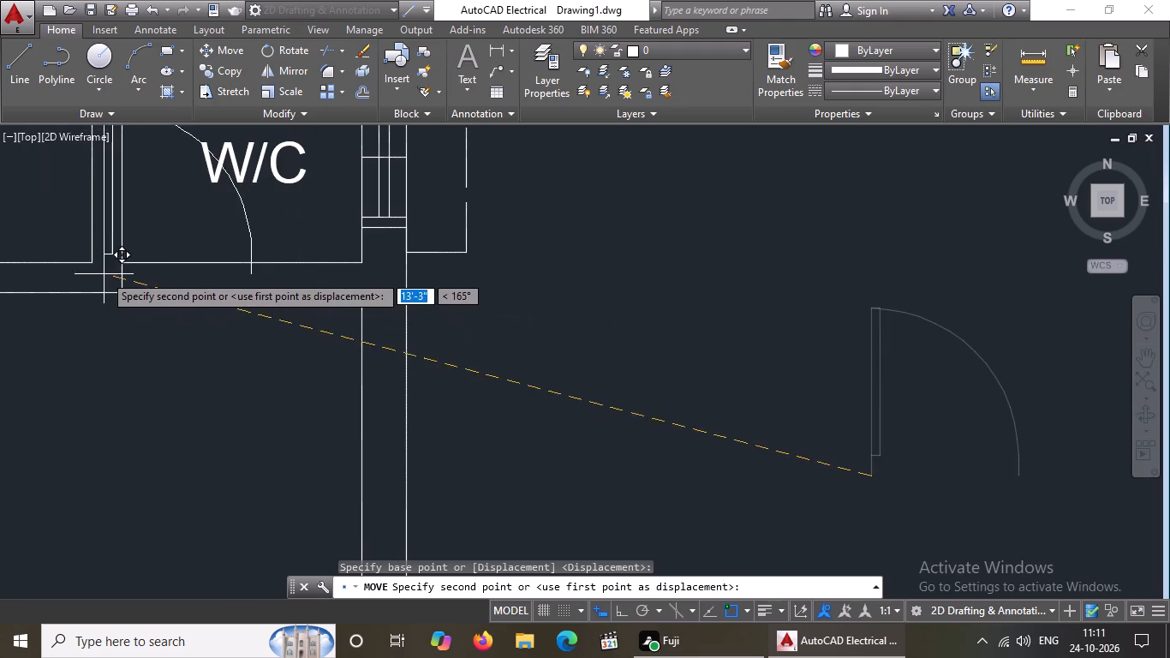
{"action": "left_click", "coordinate": [122, 290]}
{"action": "scroll", "coordinate": [447, 368], "scroll_direction": "down", "scroll_amount": 5}
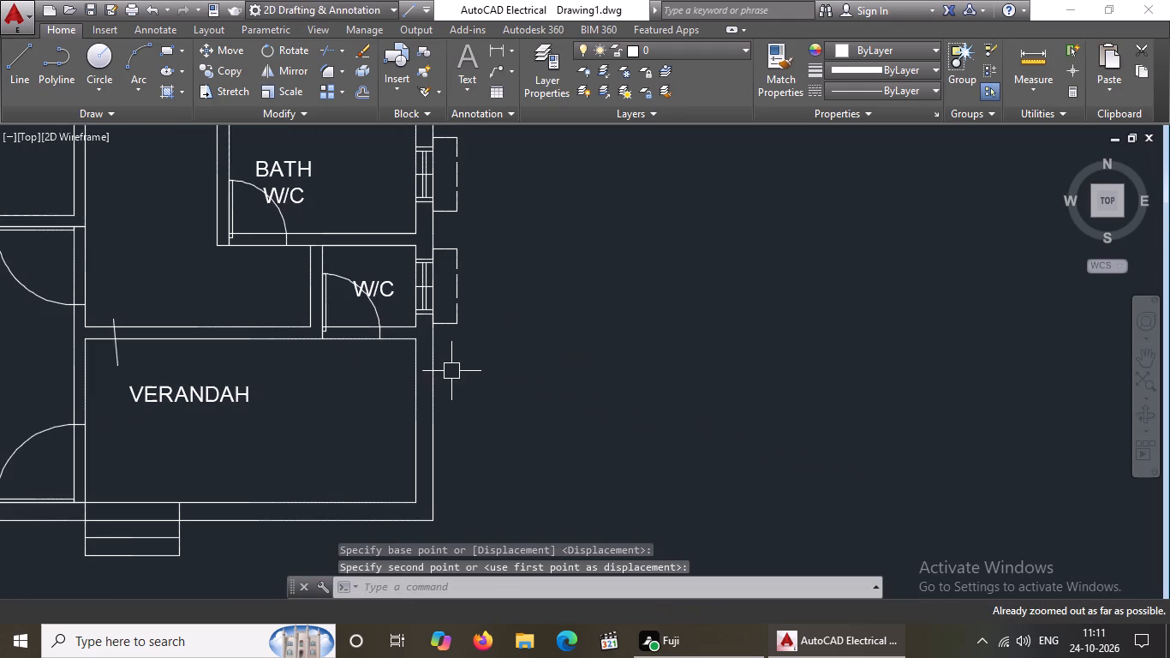
{"action": "scroll", "coordinate": [467, 374], "scroll_direction": "down", "scroll_amount": 3}
{"action": "middle_click_drag", "start_coordinate": [467, 376], "coordinate": [543, 470]}
{"action": "key", "text": "Escape"}
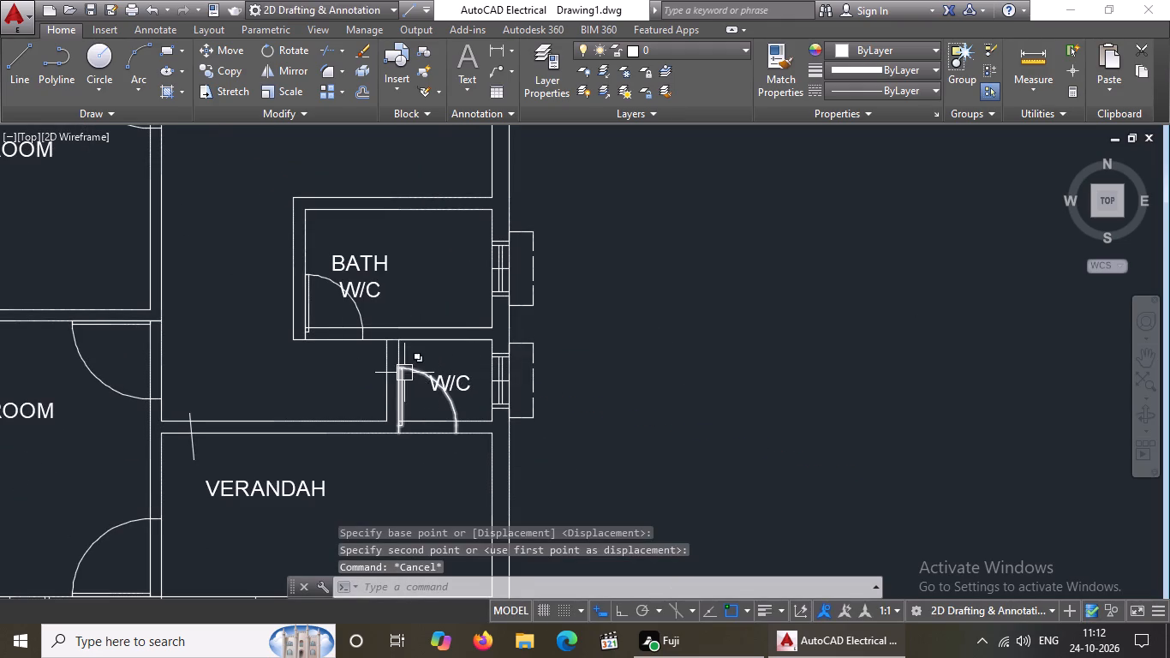
Review the door placement across the bedrooms, hall, BATH W/C, W/C and verandah.
{"action": "scroll", "coordinate": [421, 400], "scroll_direction": "down", "scroll_amount": 3}
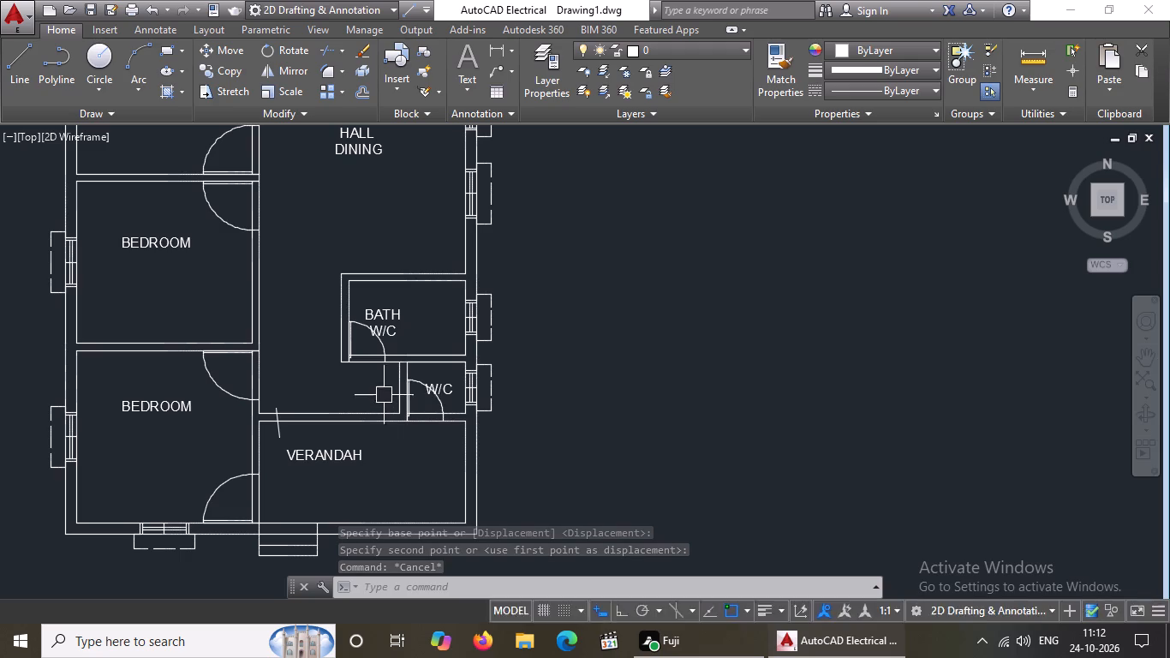
{"action": "scroll", "coordinate": [385, 392], "scroll_direction": "down", "scroll_amount": 3}
{"action": "middle_click_drag", "start_coordinate": [374, 370], "coordinate": [405, 525]}
{"action": "middle_click_drag", "start_coordinate": [405, 507], "coordinate": [405, 484]}
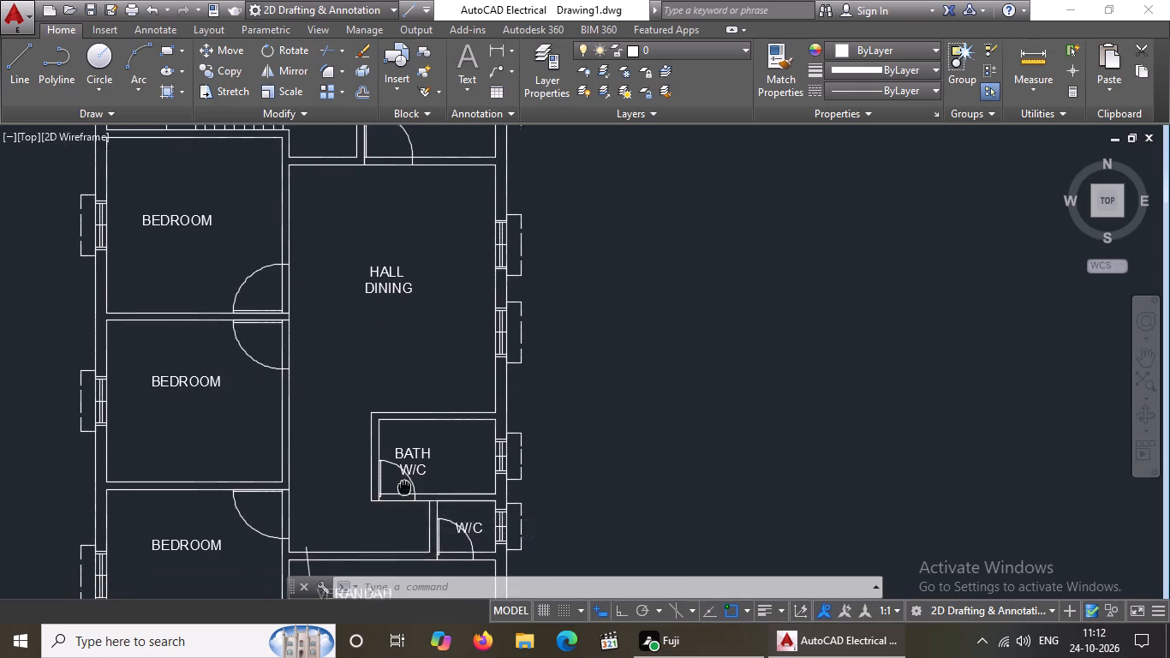
{"action": "middle_click_drag", "start_coordinate": [405, 484], "coordinate": [419, 438]}
{"action": "middle_click_drag", "start_coordinate": [272, 497], "coordinate": [387, 398]}
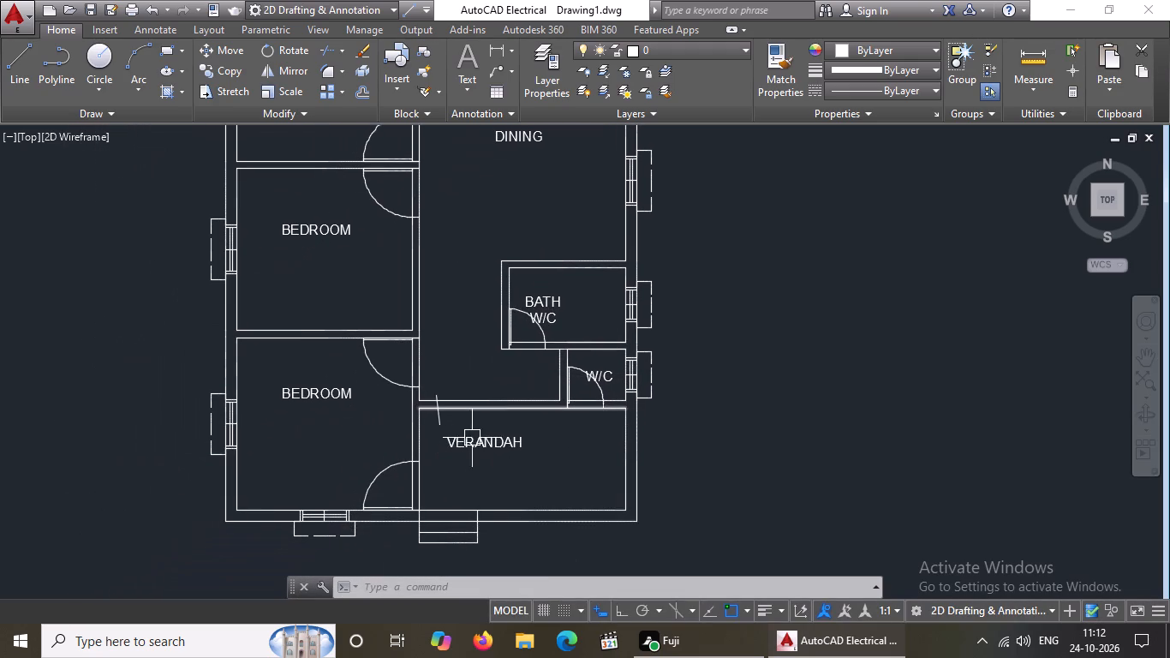
{"action": "scroll", "coordinate": [474, 412], "scroll_direction": "down", "scroll_amount": 1}
{"action": "middle_click_drag", "start_coordinate": [456, 453], "coordinate": [453, 488]}
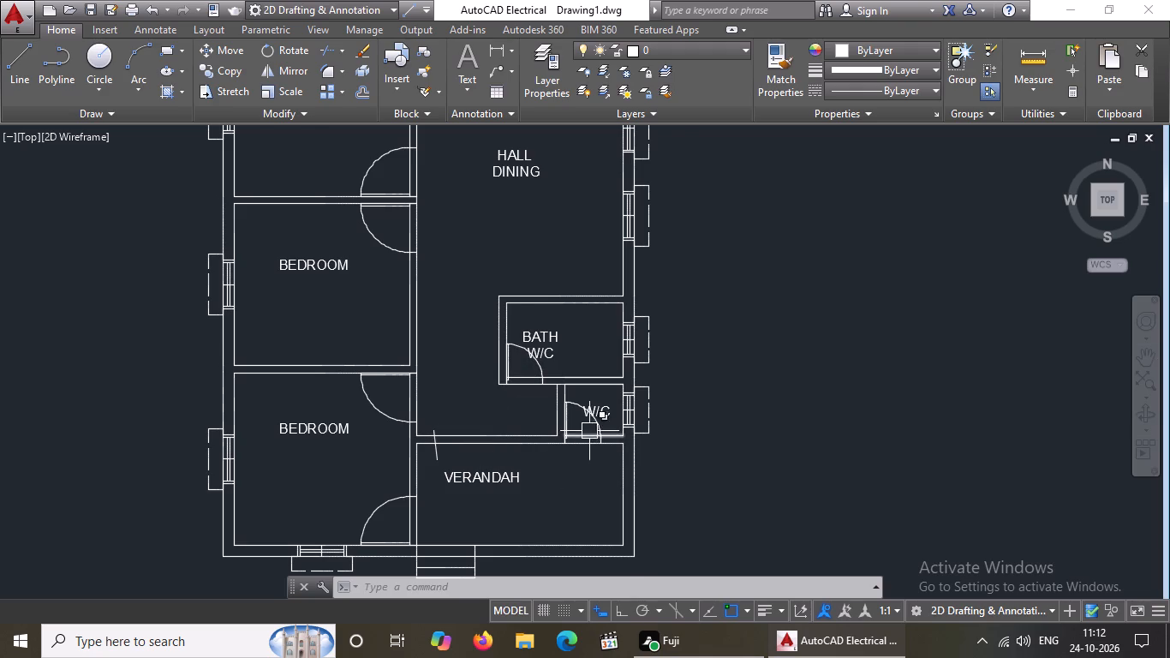
Extend the BATH W/C's hall-side outer wall line down across the hall to the verandah's upper wall line.
{"action": "scroll", "coordinate": [589, 431], "scroll_direction": "up", "scroll_amount": 2}
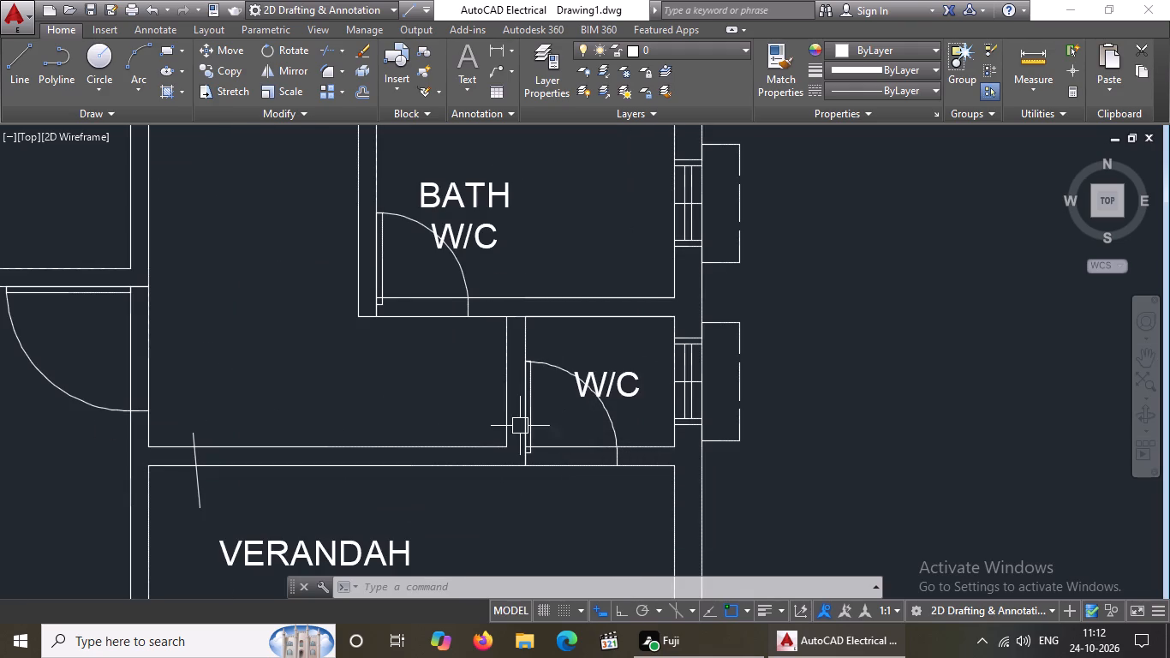
{"action": "middle_click_drag", "start_coordinate": [493, 452], "coordinate": [569, 493]}
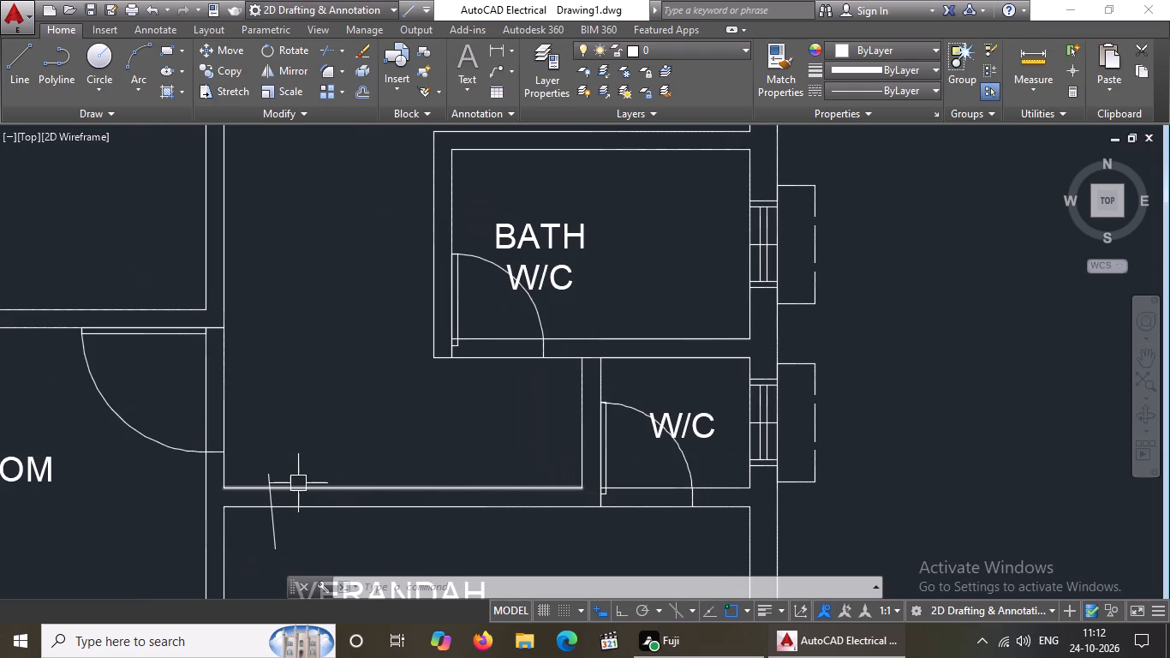
{"action": "middle_click_drag", "start_coordinate": [287, 470], "coordinate": [336, 386]}
{"action": "key", "text": "Escape"}
{"action": "key", "text": "e"}
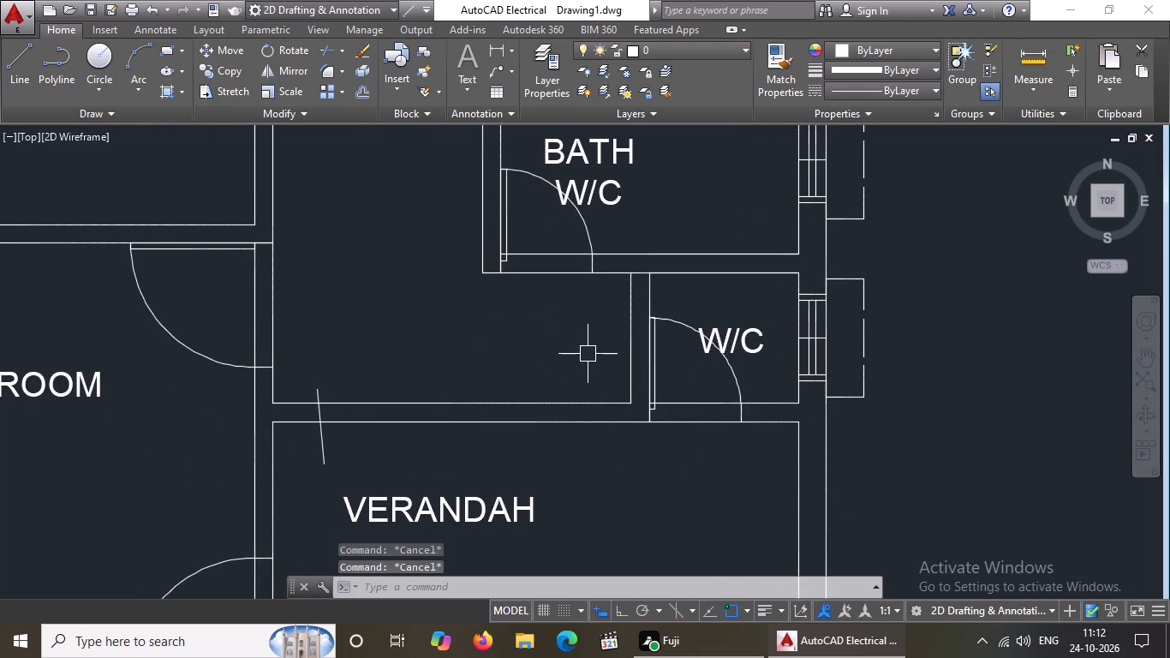
{"action": "key", "text": "x"}
{"action": "key", "text": "space"}
{"action": "key", "text": "space"}
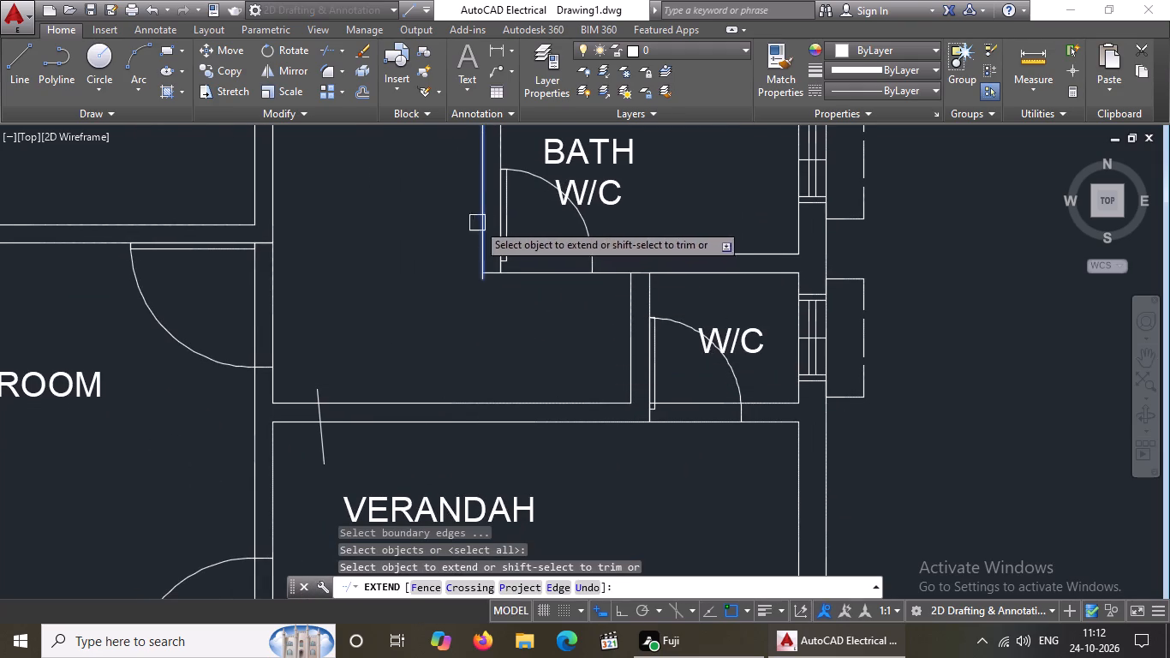
{"action": "left_click", "coordinate": [481, 219]}
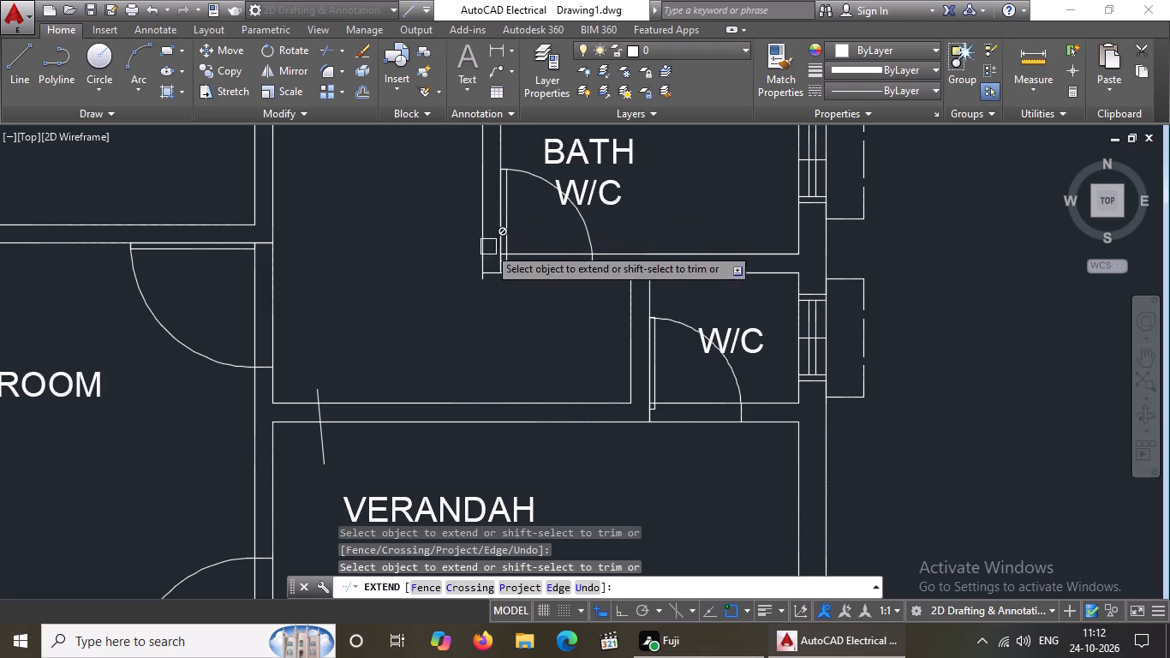
{"action": "left_click", "coordinate": [480, 239]}
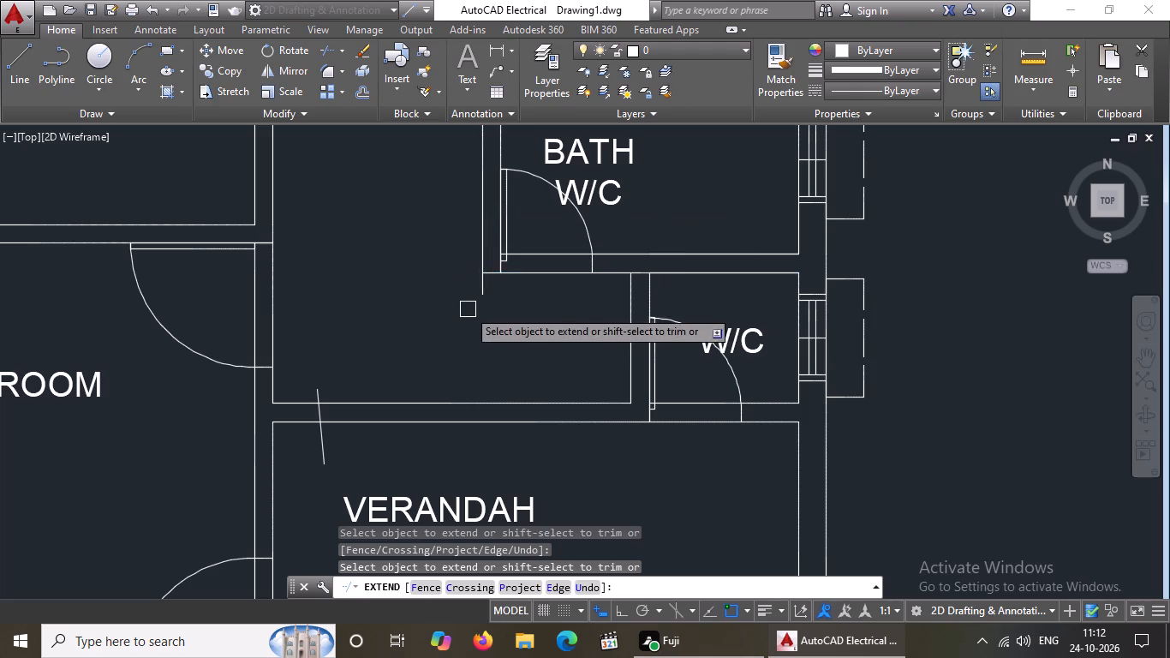
{"action": "left_click", "coordinate": [481, 293]}
{"action": "left_click", "coordinate": [479, 238]}
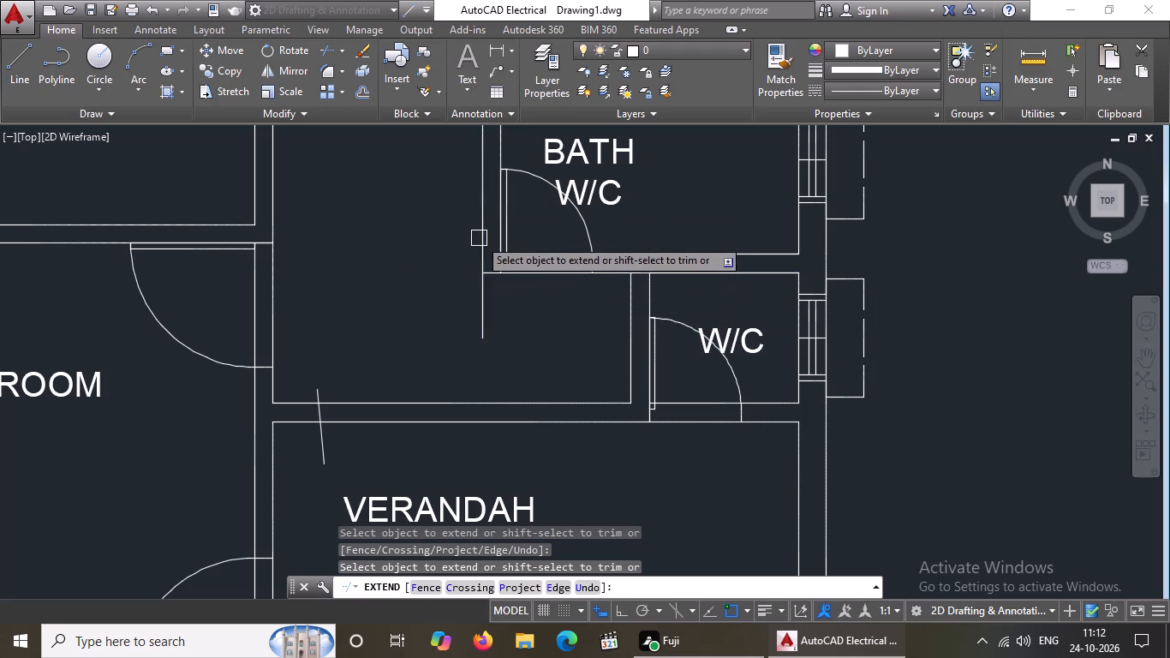
{"action": "left_click", "coordinate": [481, 288]}
{"action": "left_click", "coordinate": [481, 231]}
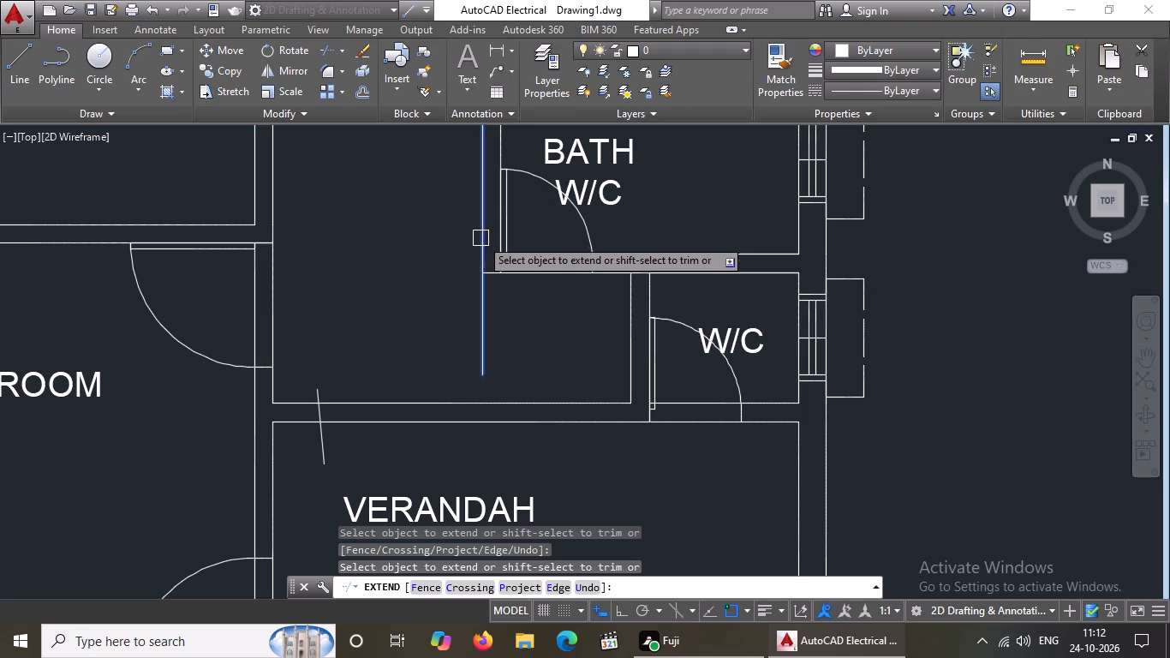
{"action": "left_click", "coordinate": [484, 240]}
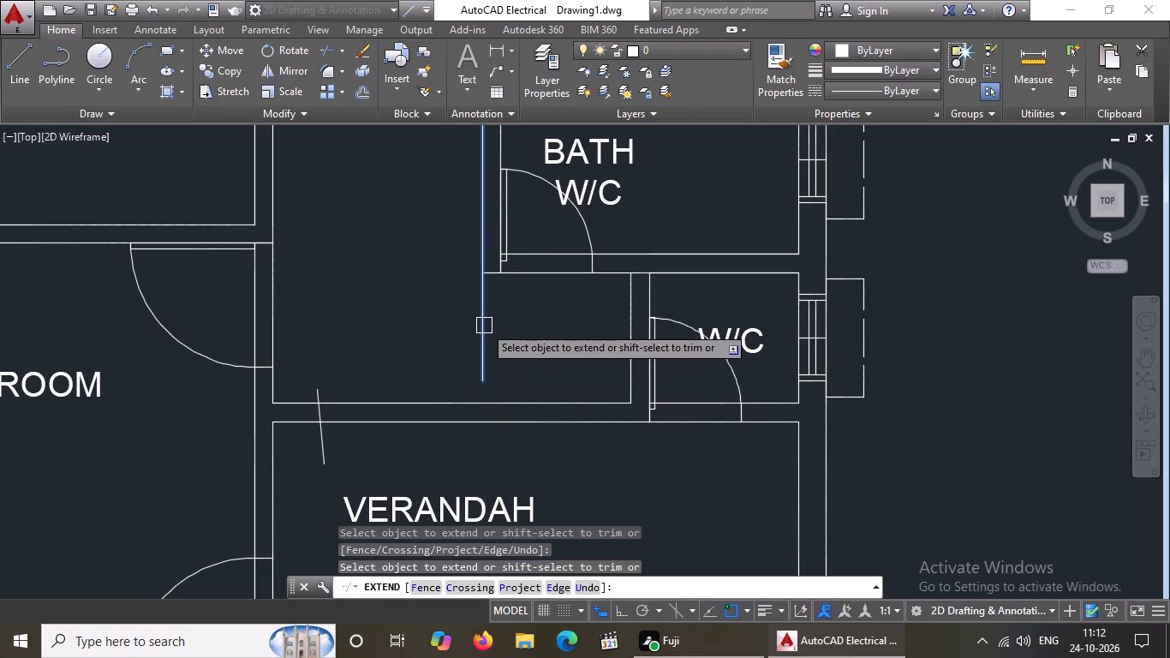
{"action": "left_click", "coordinate": [484, 326]}
{"action": "left_click", "coordinate": [481, 341]}
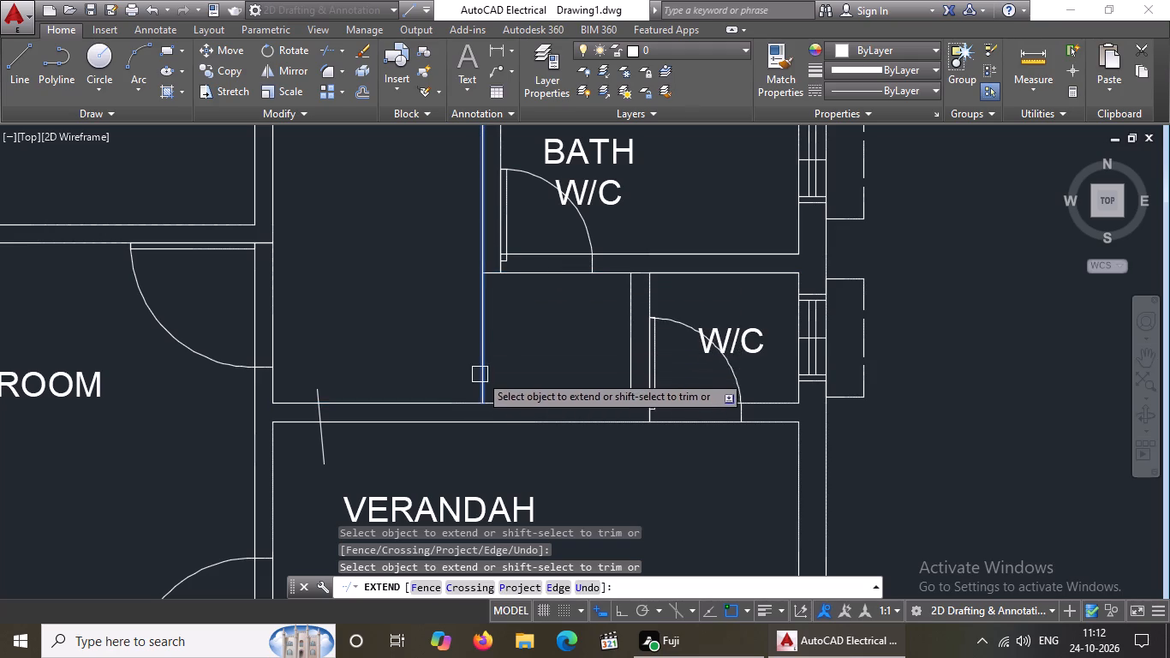
{"action": "left_click", "coordinate": [485, 347]}
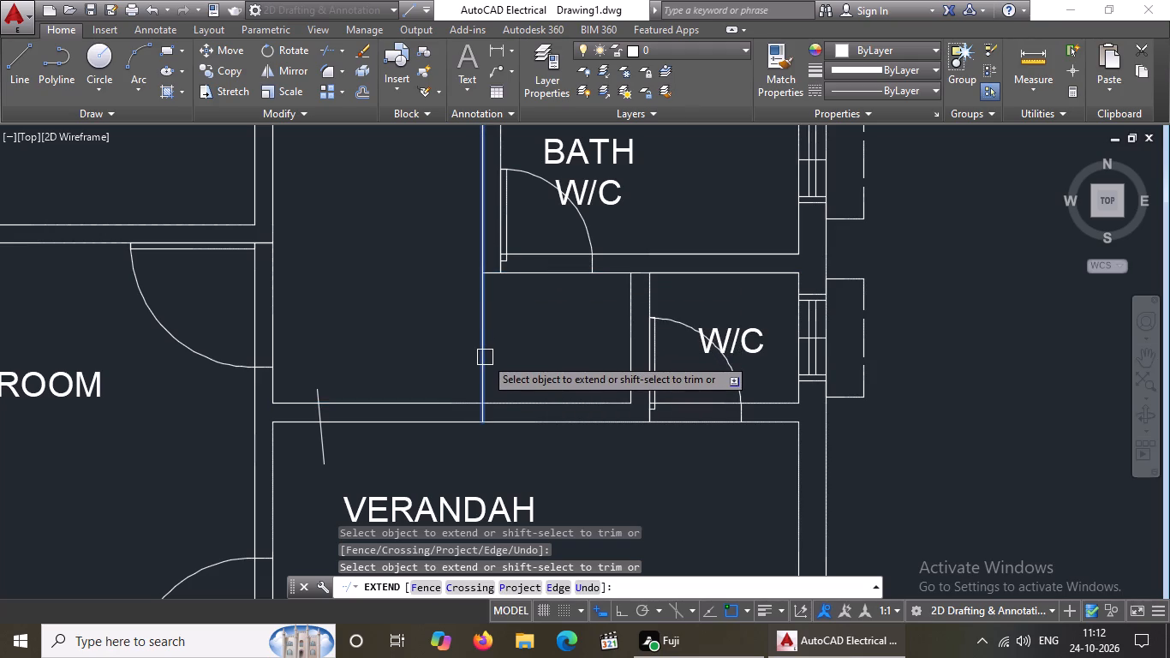
{"action": "left_click", "coordinate": [481, 360]}
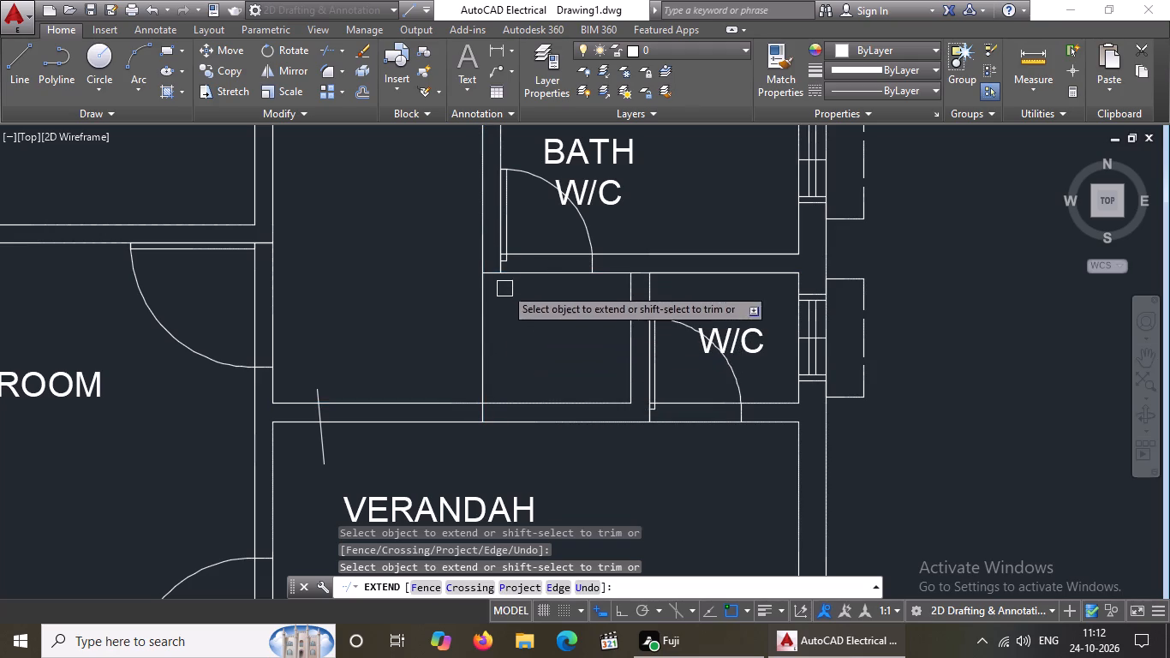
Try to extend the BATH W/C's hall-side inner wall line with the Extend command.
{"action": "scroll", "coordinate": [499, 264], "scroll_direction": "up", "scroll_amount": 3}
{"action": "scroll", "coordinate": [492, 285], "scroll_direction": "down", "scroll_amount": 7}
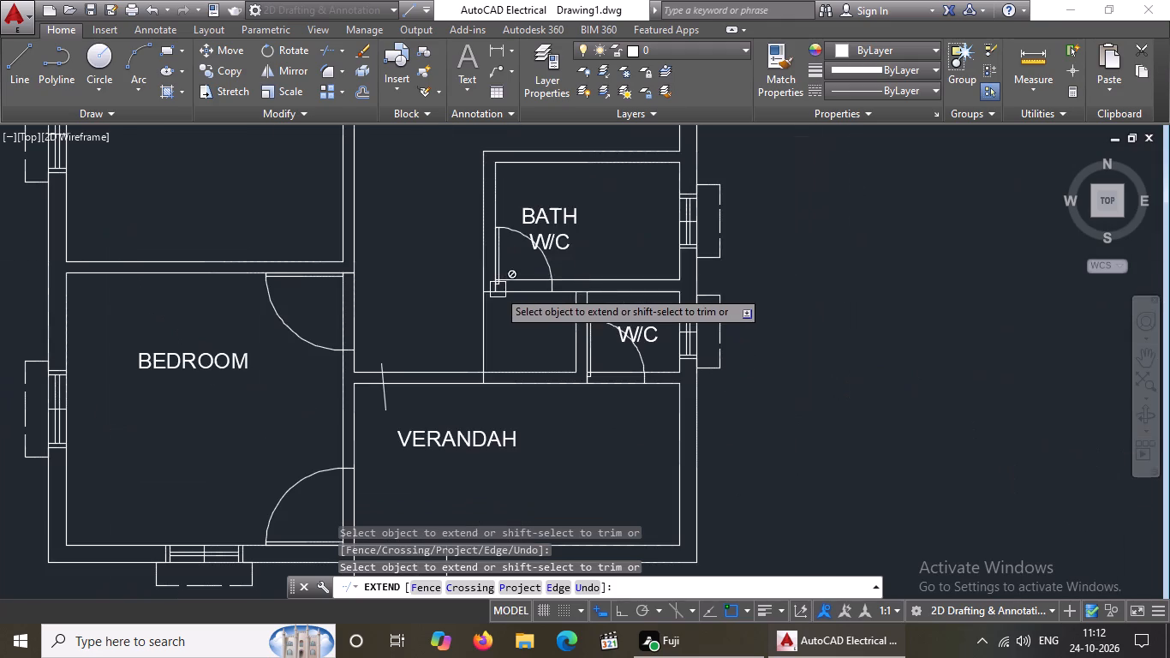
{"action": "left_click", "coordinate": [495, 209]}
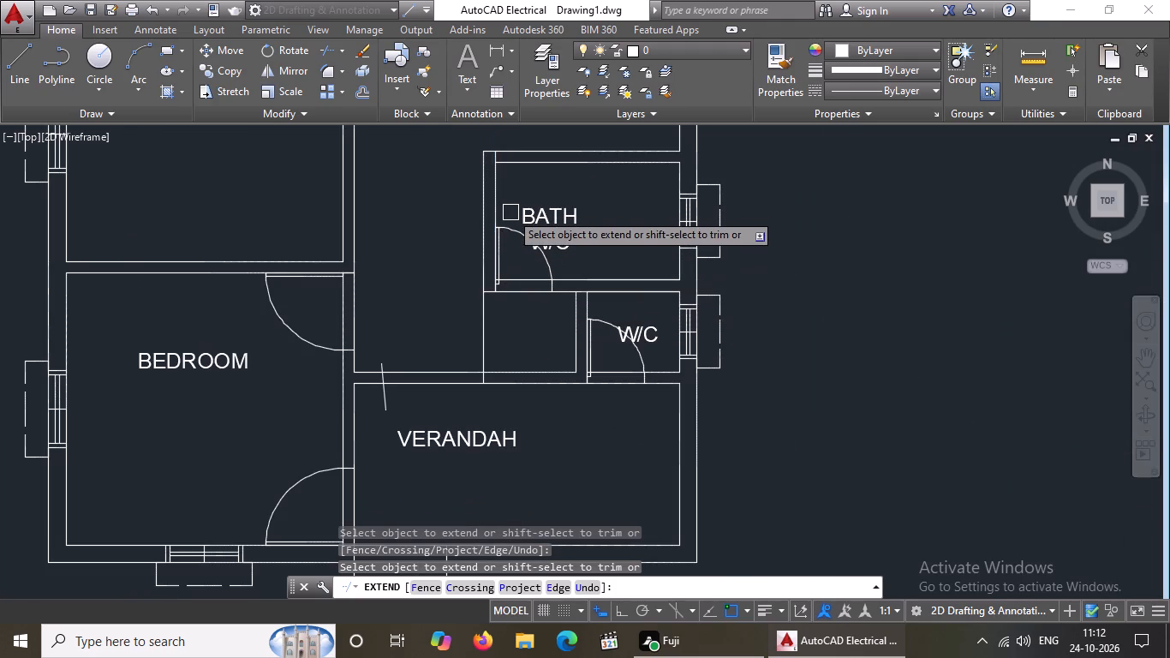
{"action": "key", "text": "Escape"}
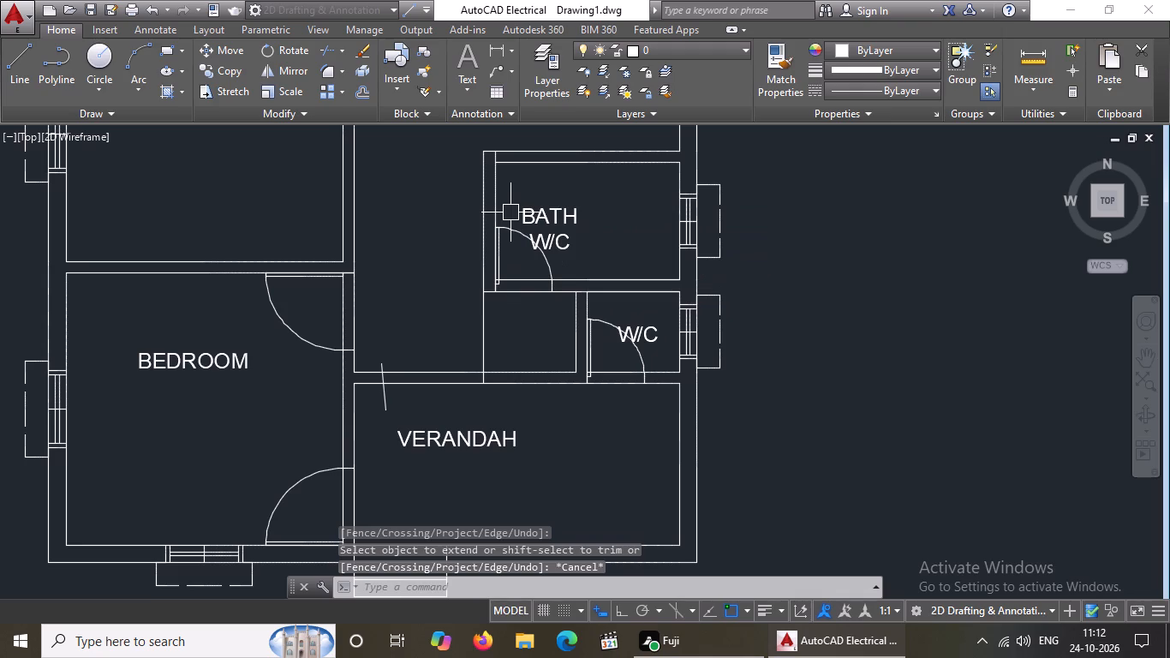
Erase the BATH W/C's hall-side inner wall line.
{"action": "scroll", "coordinate": [528, 152], "scroll_direction": "up", "scroll_amount": 3}
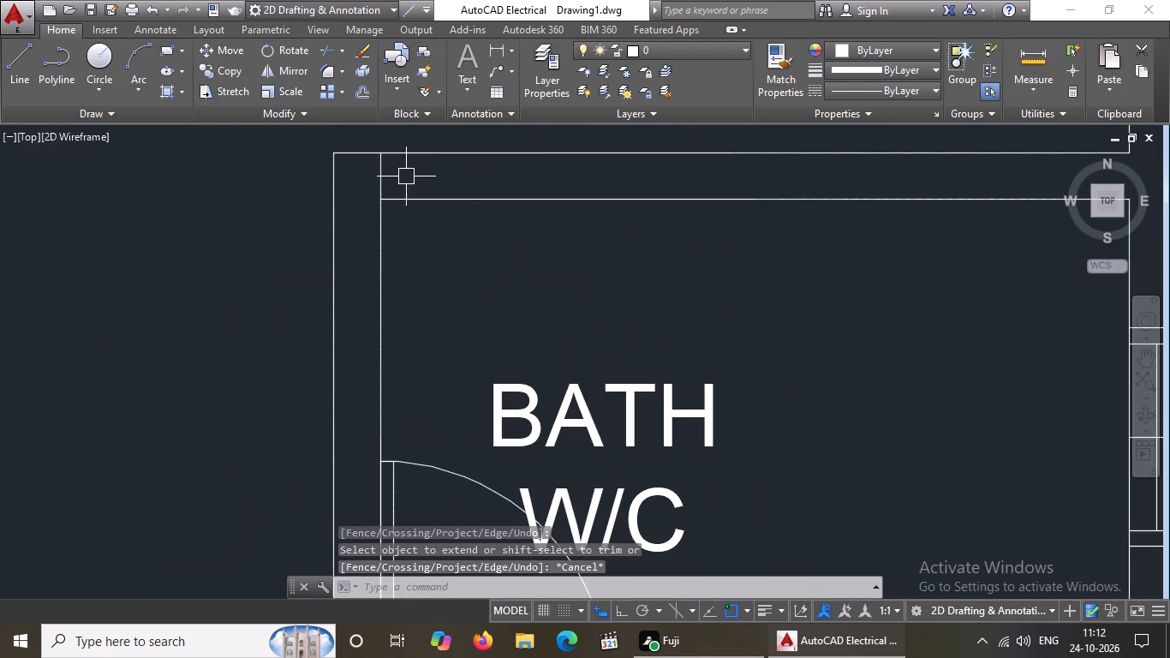
{"action": "left_click", "coordinate": [376, 181]}
{"action": "key", "text": "Delete"}
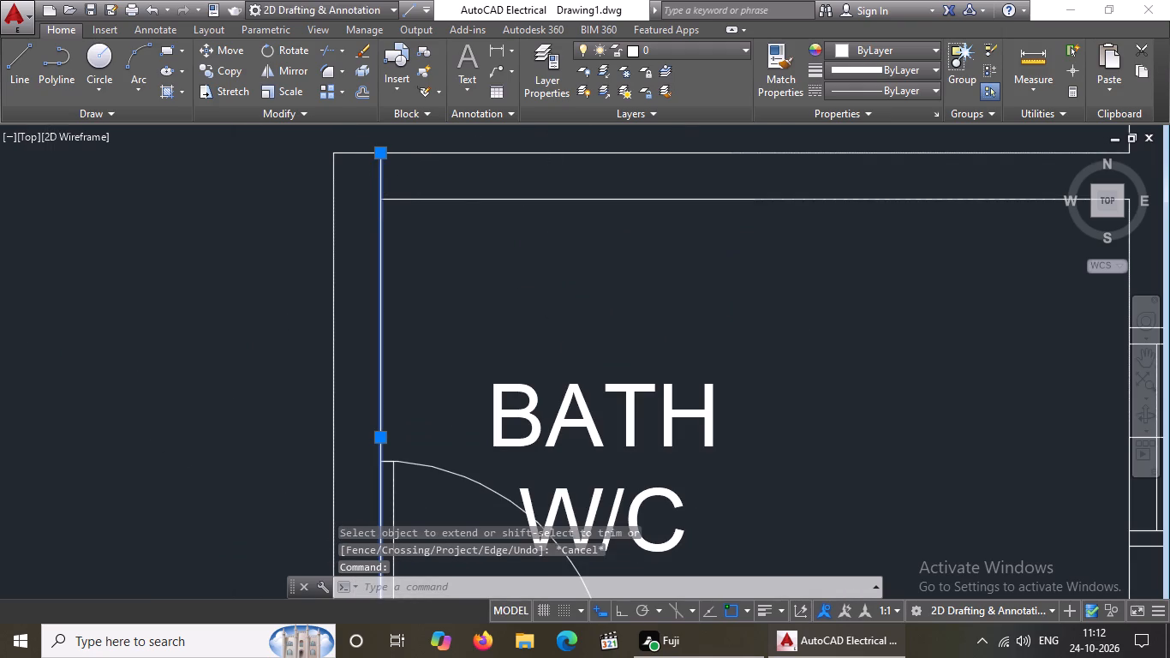
With Ortho on, draw a vertical line from the BATH W/C's open upper inner corner down just past the verandah's upper wall line.
{"action": "scroll", "coordinate": [422, 222], "scroll_direction": "down", "scroll_amount": 2}
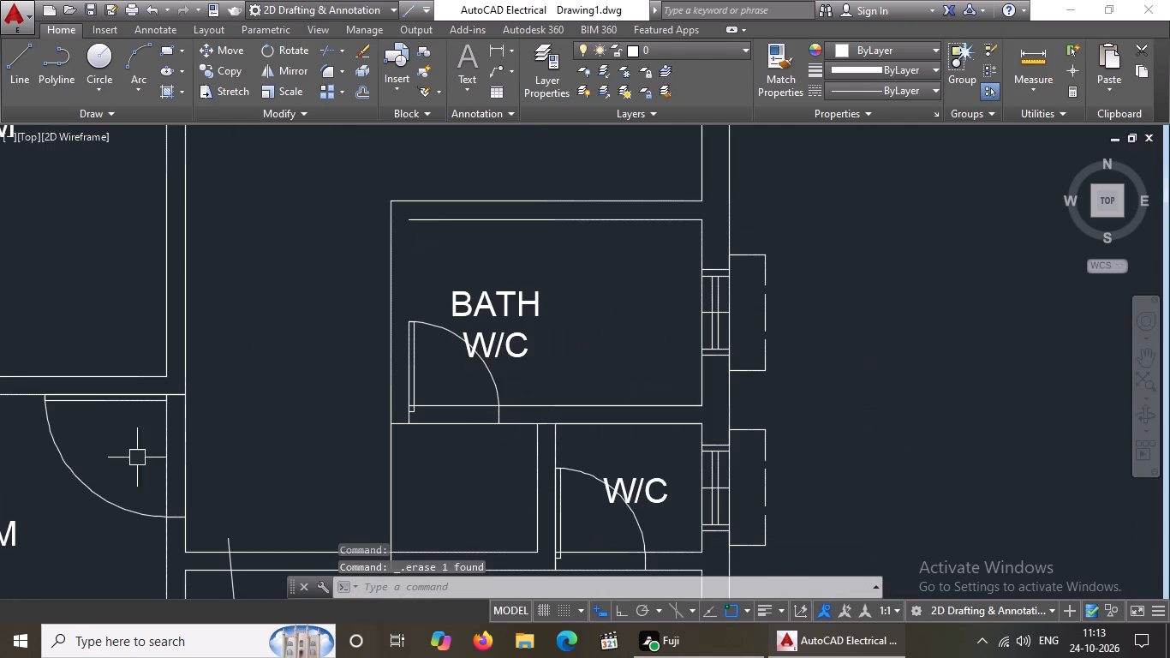
{"action": "left_click", "coordinate": [11, 64]}
{"action": "left_click", "coordinate": [412, 220]}
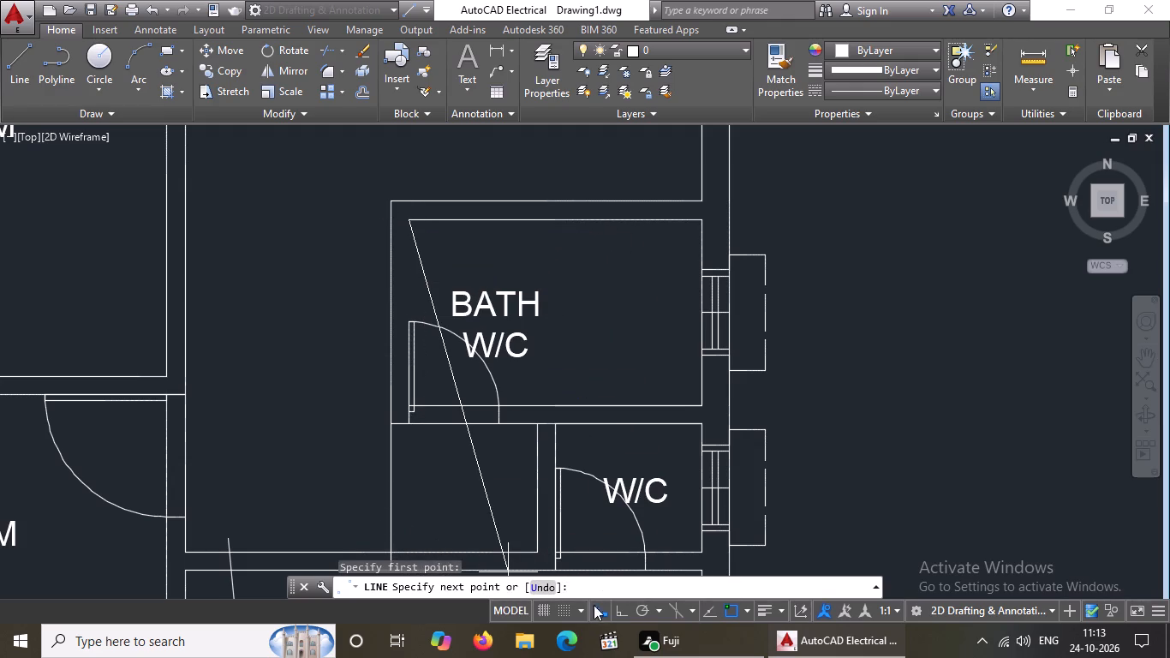
{"action": "left_click", "coordinate": [618, 607]}
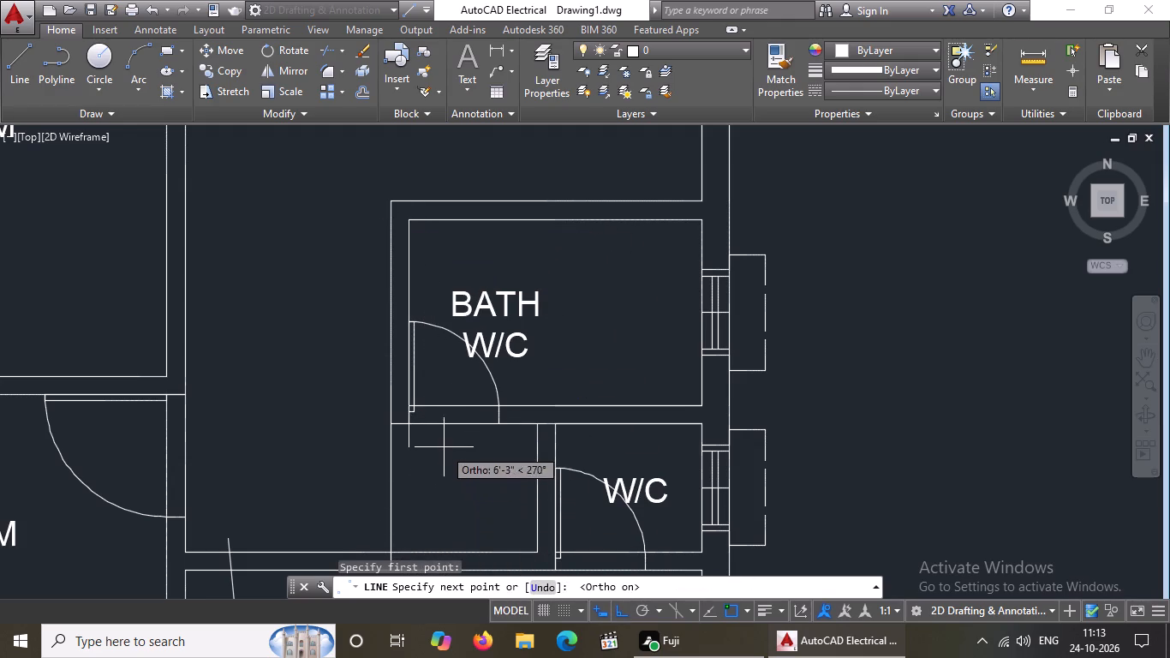
{"action": "middle_click_drag", "start_coordinate": [444, 446], "coordinate": [498, 354]}
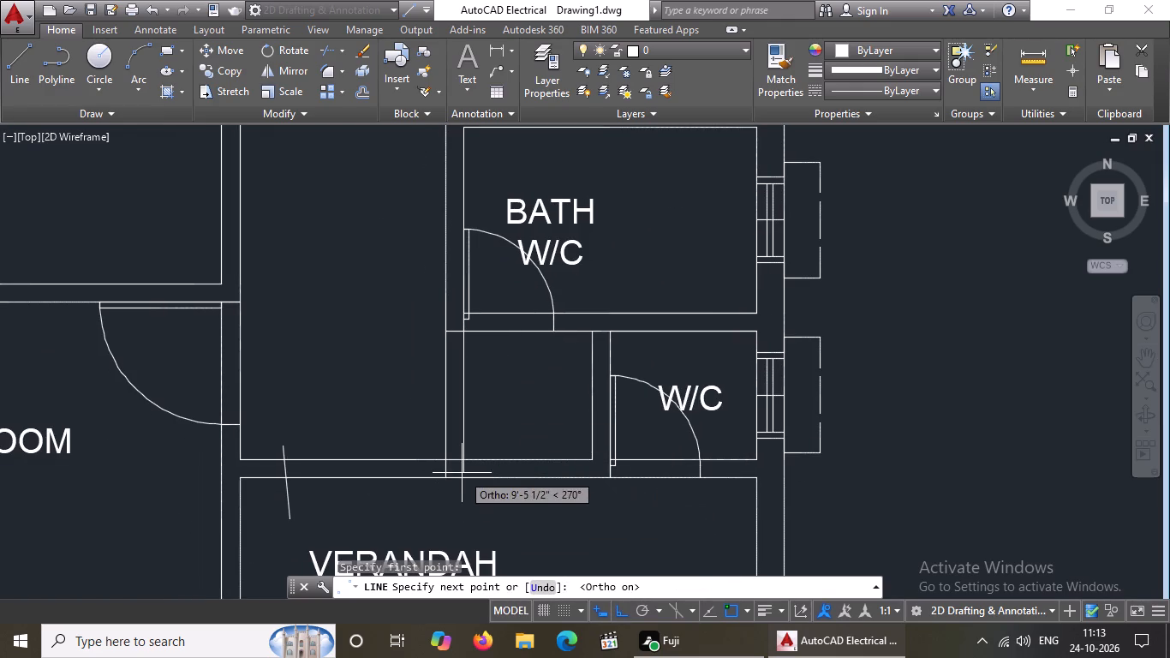
{"action": "left_click", "coordinate": [464, 486]}
{"action": "key", "text": "Escape"}
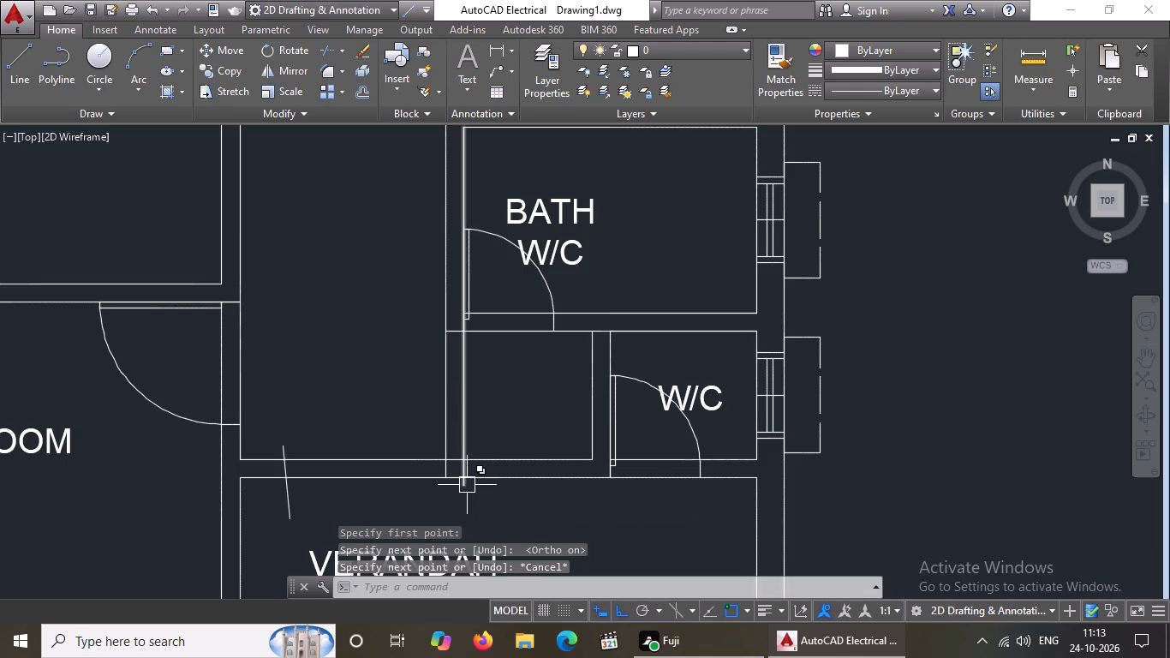
Trim the new vertical line's overhang below the verandah's upper wall line.
{"action": "type", "text": "TR"}
{"action": "key", "text": "space"}
{"action": "key", "text": "space"}
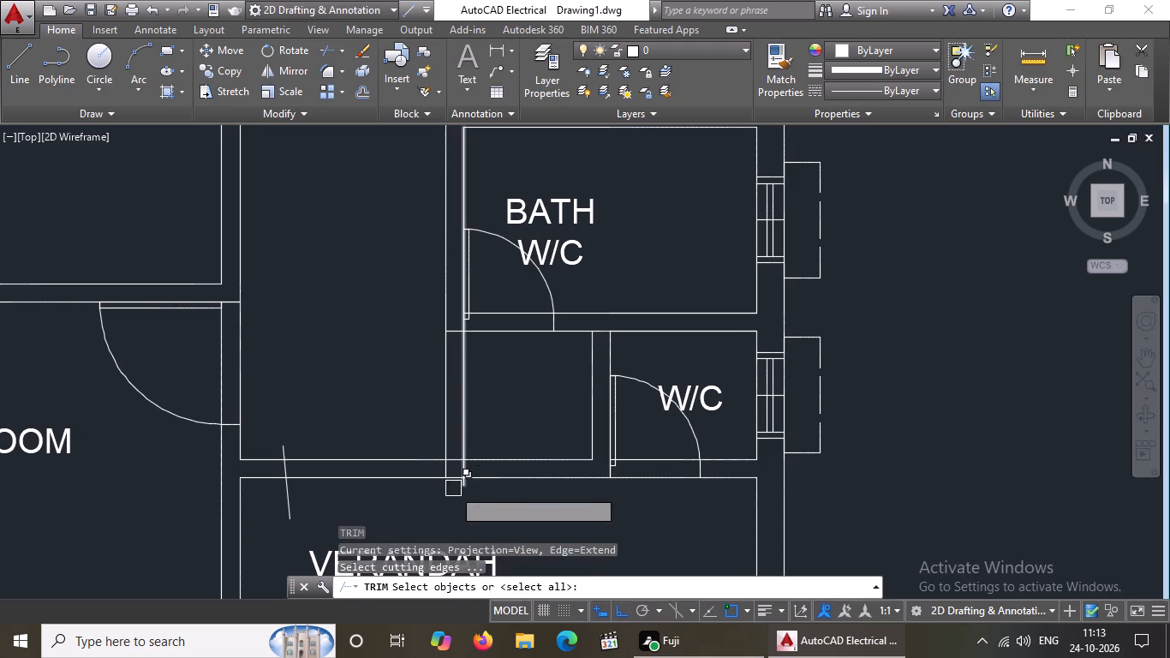
{"action": "scroll", "coordinate": [452, 493], "scroll_direction": "up", "scroll_amount": 2}
{"action": "left_click", "coordinate": [478, 477]}
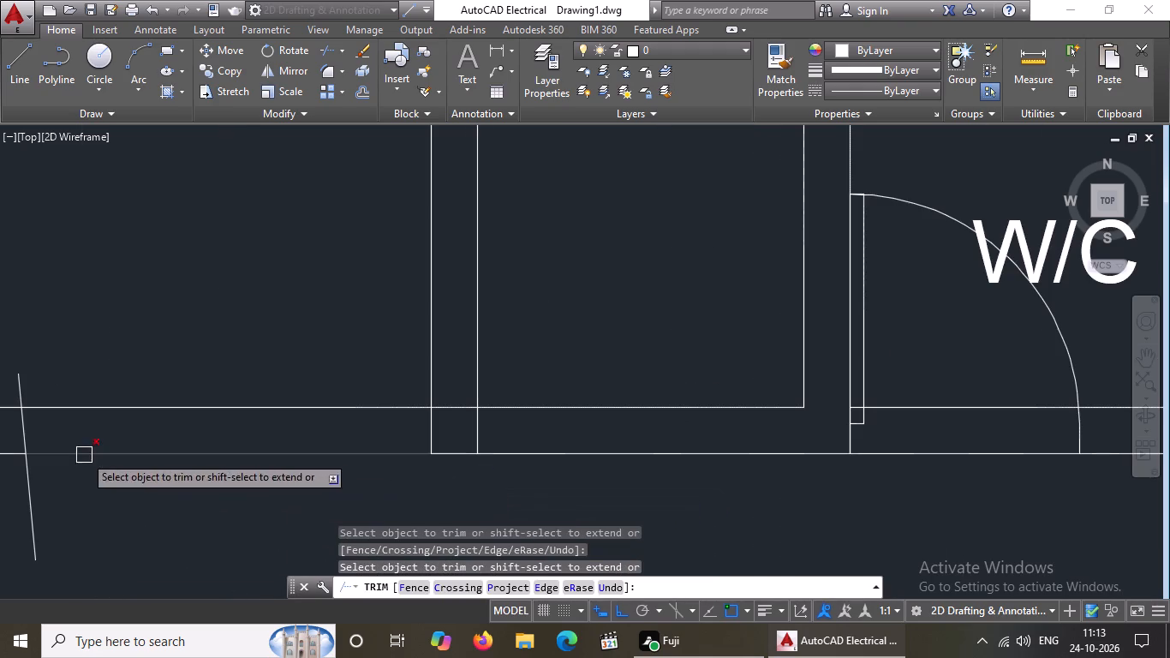
{"action": "scroll", "coordinate": [104, 454], "scroll_direction": "down", "scroll_amount": 2}
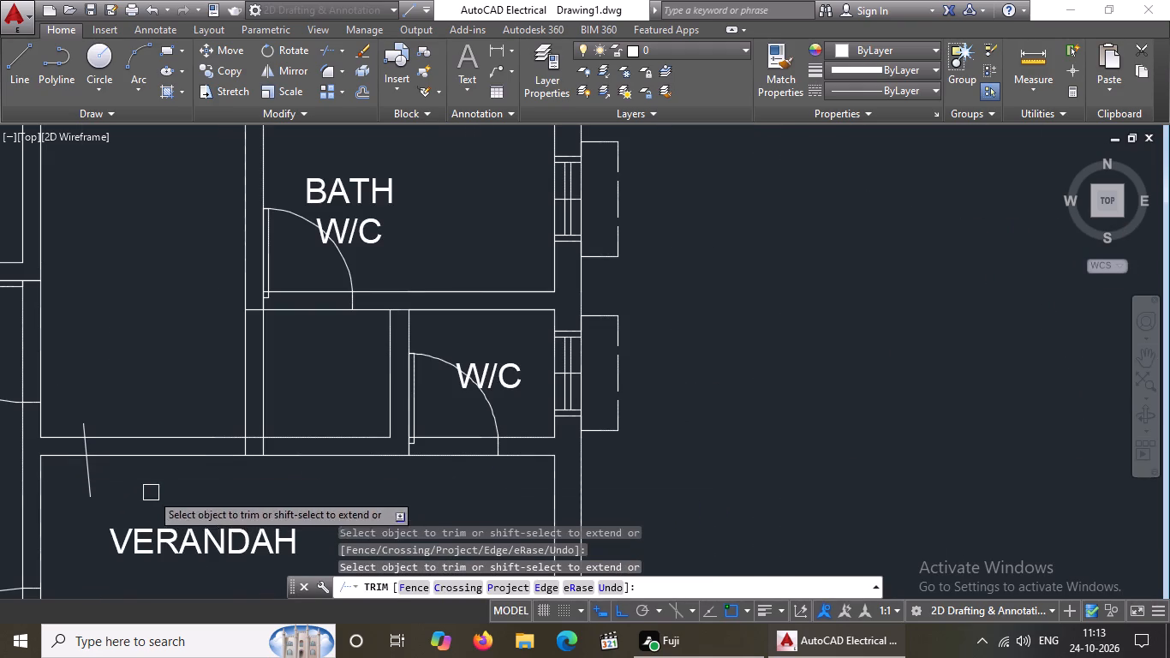
{"action": "key", "text": "Escape"}
Erase the short stray slanted line crossing the wall between the hall and the verandah.
{"action": "left_click", "coordinate": [91, 487]}
{"action": "key", "text": "Delete"}
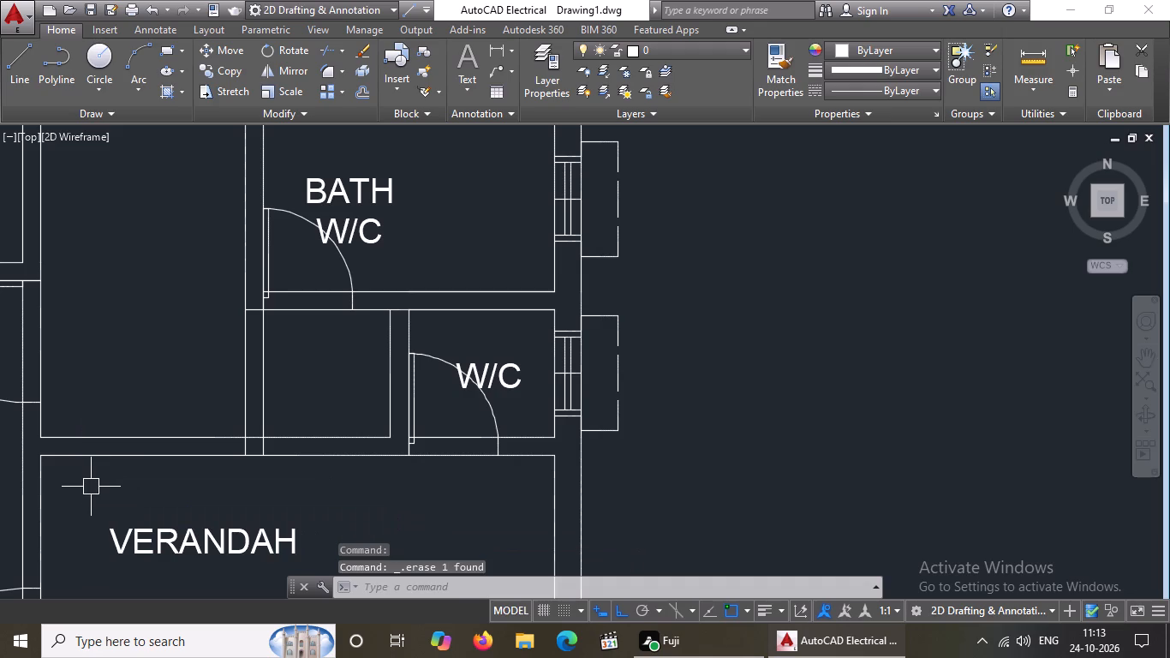
Extend the verandah's bedroom-side wall line up across the wall thickness to the hall's bedroom-side wall line.
{"action": "middle_click_drag", "start_coordinate": [98, 466], "coordinate": [281, 488]}
{"action": "key", "text": "Escape"}
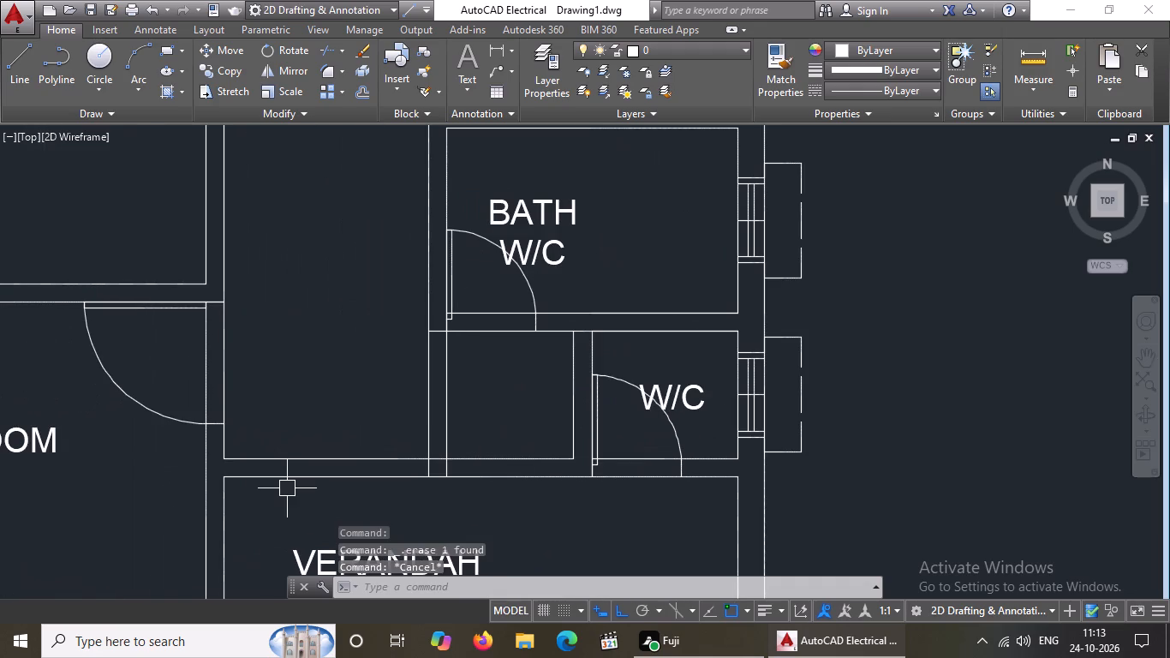
{"action": "type", "text": "EX"}
{"action": "key", "text": "space"}
{"action": "key", "text": "space"}
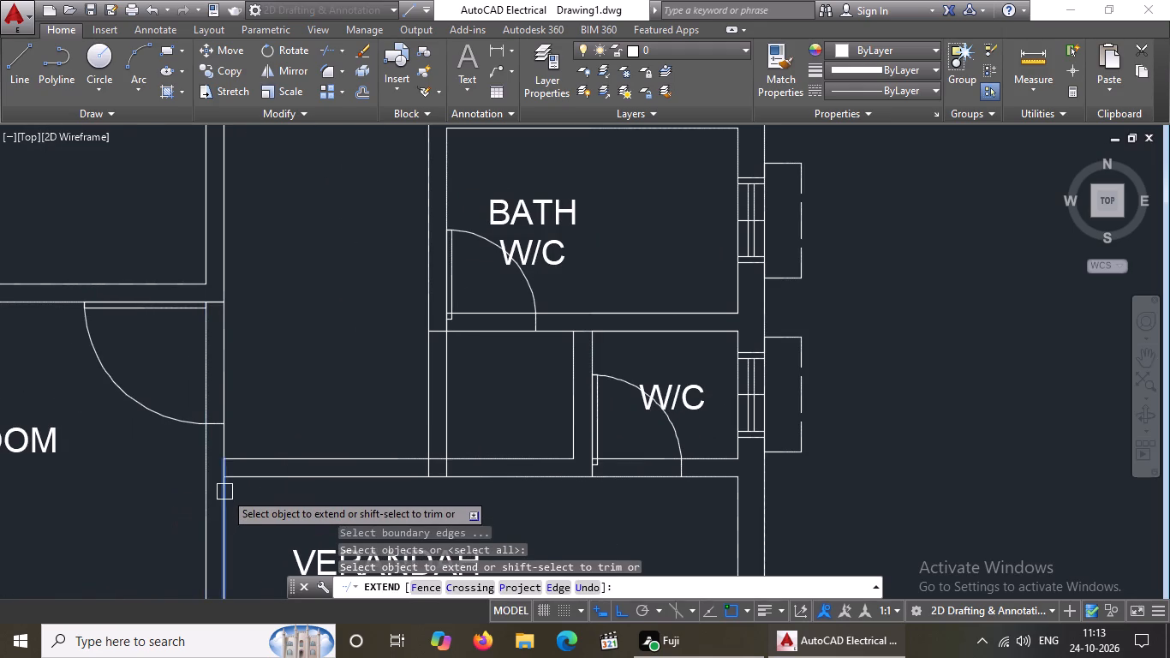
{"action": "left_click", "coordinate": [225, 491]}
{"action": "key", "text": "Escape"}
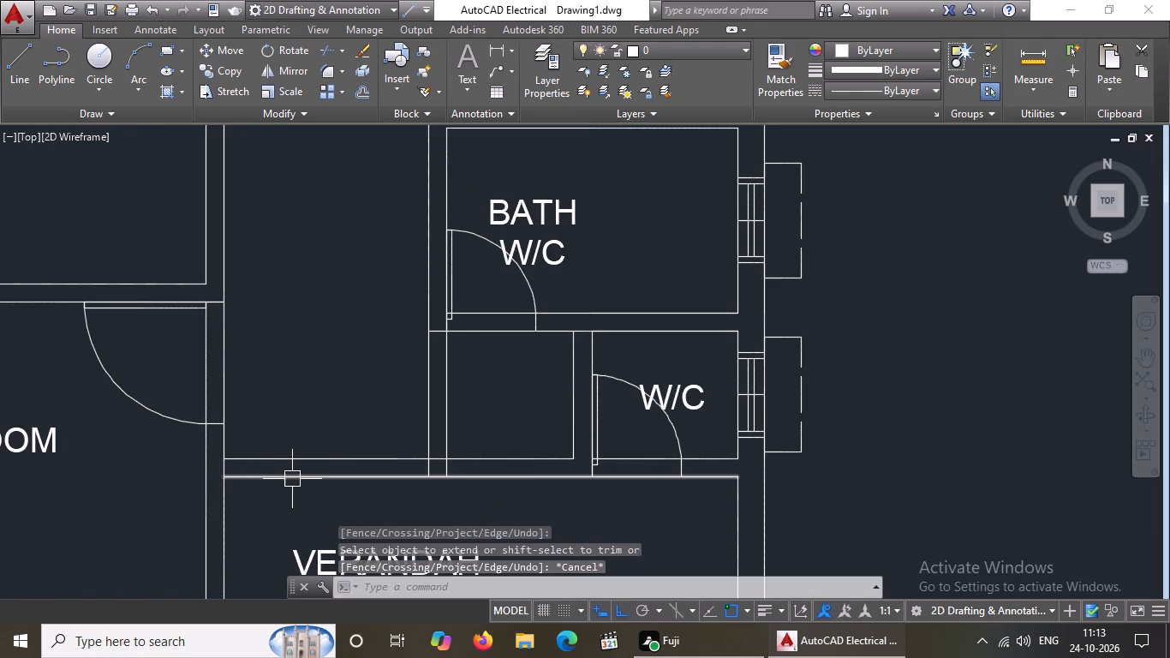
Trim away both hall-verandah wall lines between the bedroom wall and the extended BATH W/C outer wall line, opening the hall to the verandah.
{"action": "type", "text": "TR"}
{"action": "key", "text": "space"}
{"action": "key", "text": "space"}
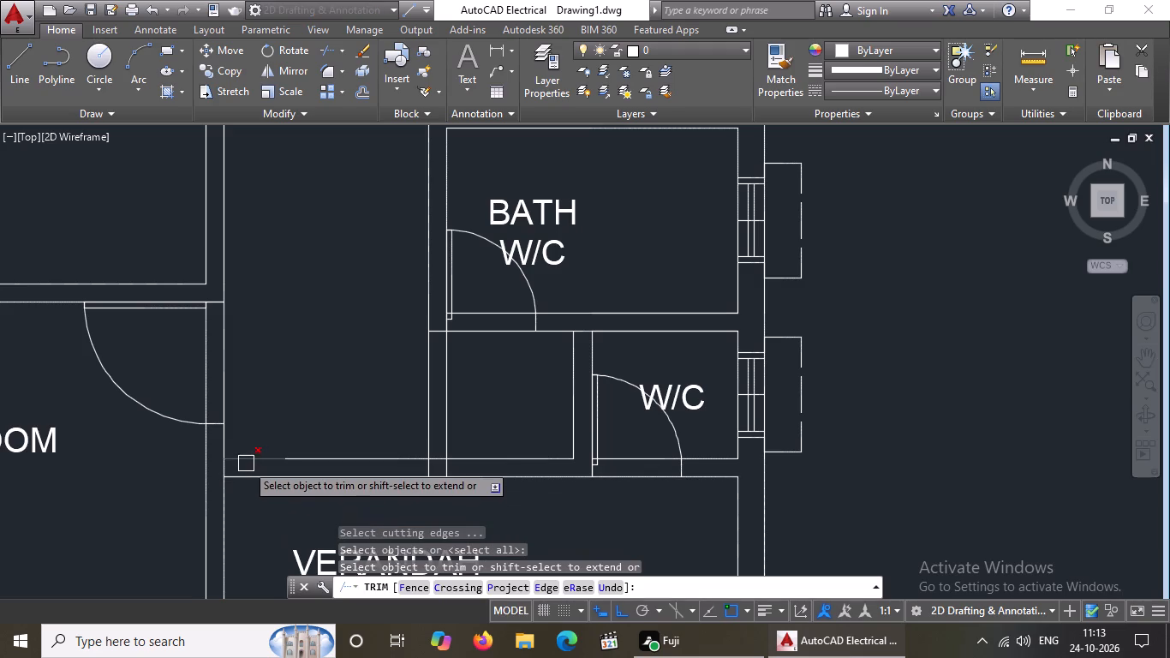
{"action": "left_click", "coordinate": [247, 463]}
{"action": "left_click", "coordinate": [237, 484]}
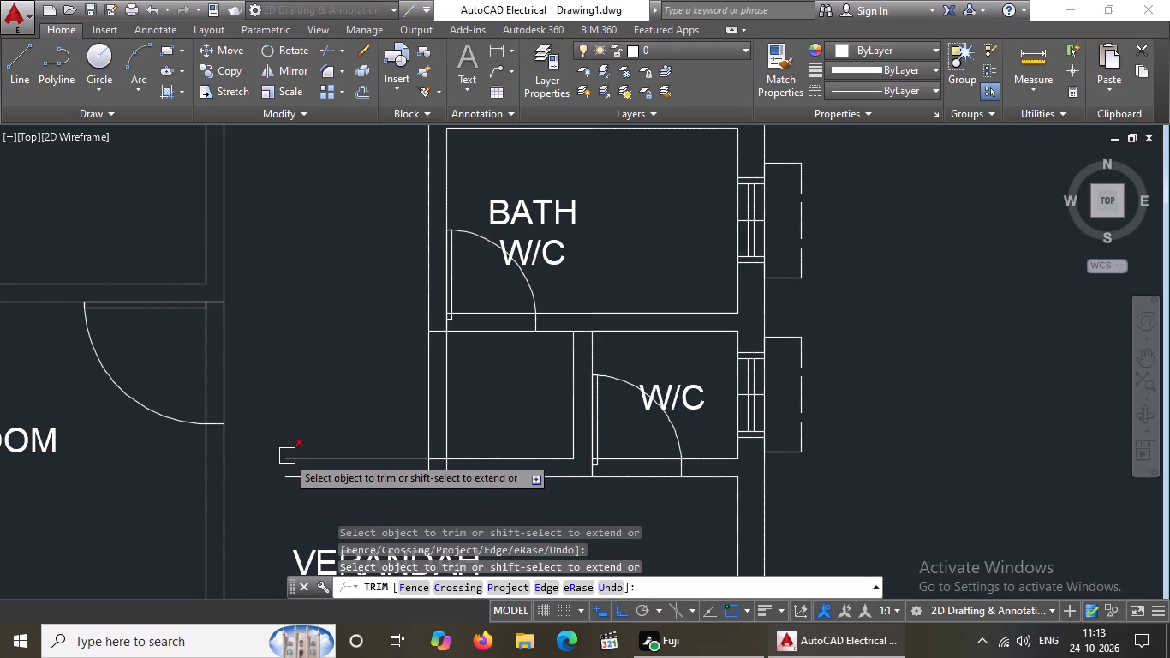
{"action": "left_click", "coordinate": [288, 456]}
{"action": "left_click", "coordinate": [297, 478]}
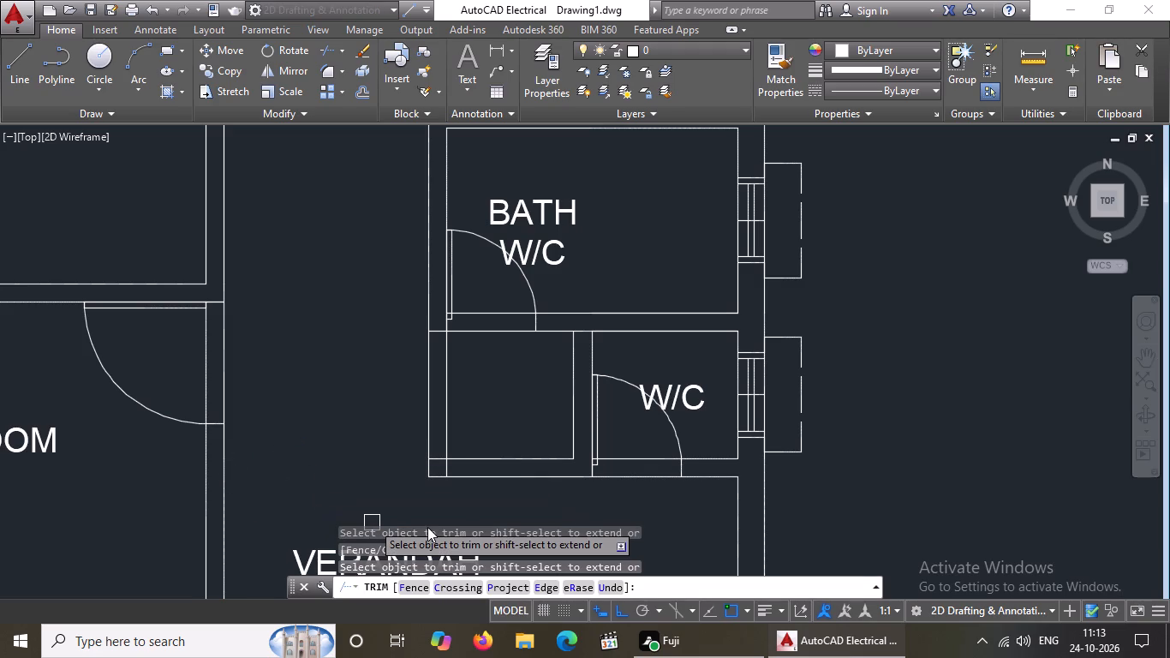
Trim away both vertical wall lines between the BATH W/C's lower wall and the verandah's upper wall.
{"action": "scroll", "coordinate": [439, 465], "scroll_direction": "up", "scroll_amount": 1}
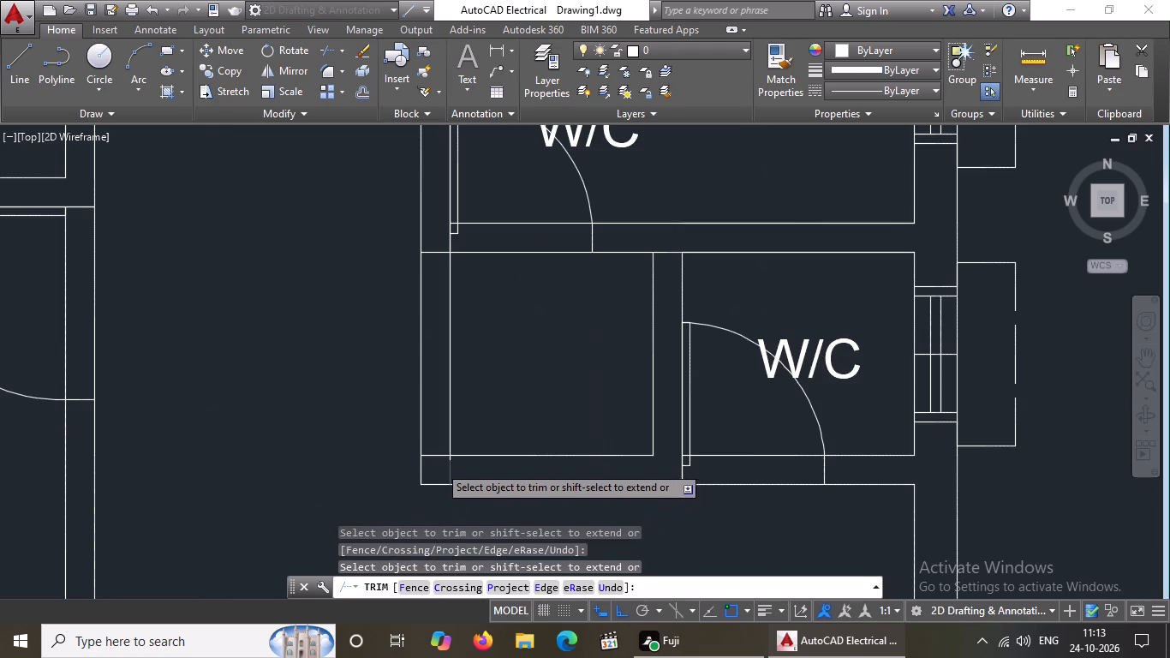
{"action": "left_click", "coordinate": [448, 470]}
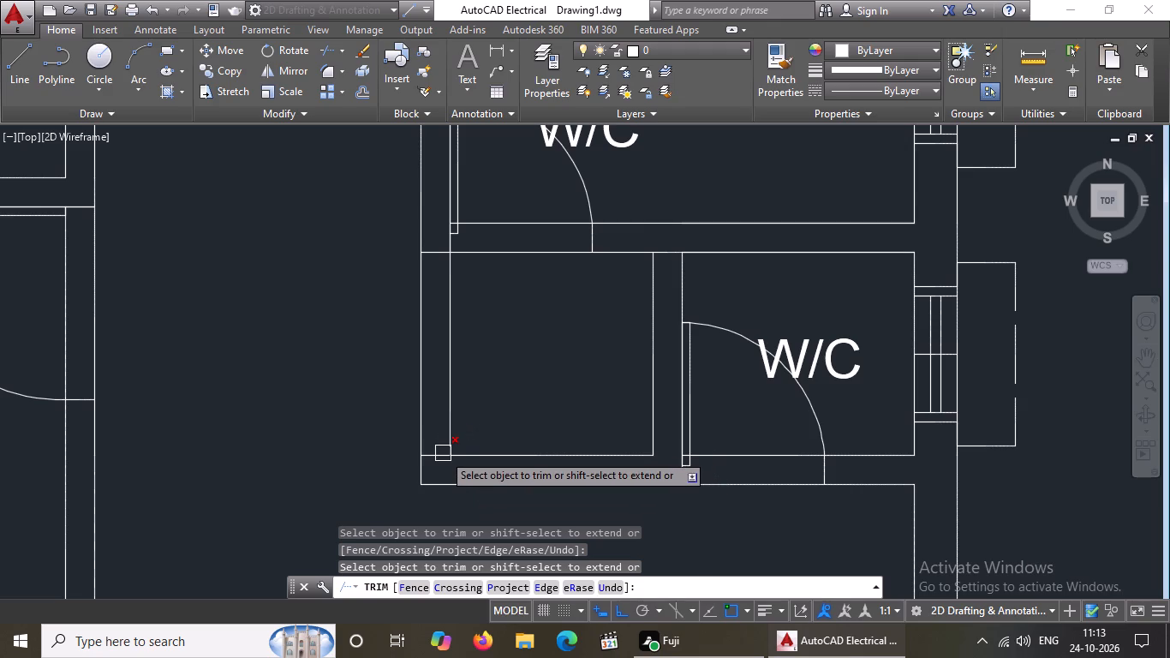
{"action": "scroll", "coordinate": [522, 422], "scroll_direction": "down", "scroll_amount": 3}
{"action": "scroll", "coordinate": [487, 394], "scroll_direction": "up", "scroll_amount": 2}
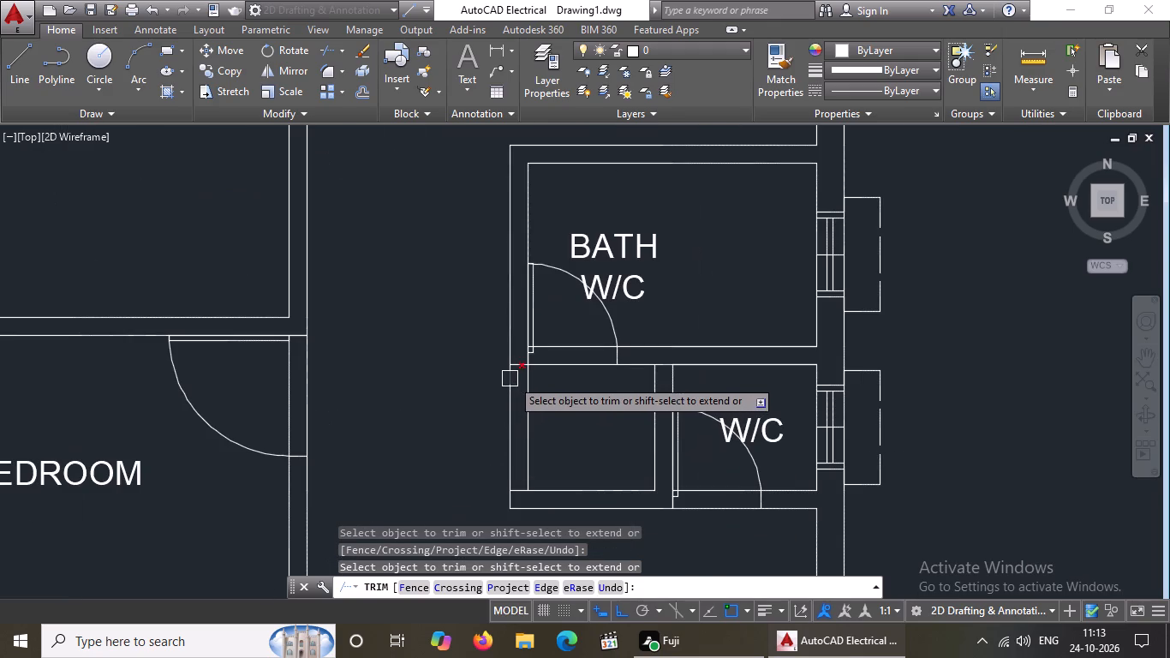
{"action": "scroll", "coordinate": [510, 377], "scroll_direction": "up", "scroll_amount": 4}
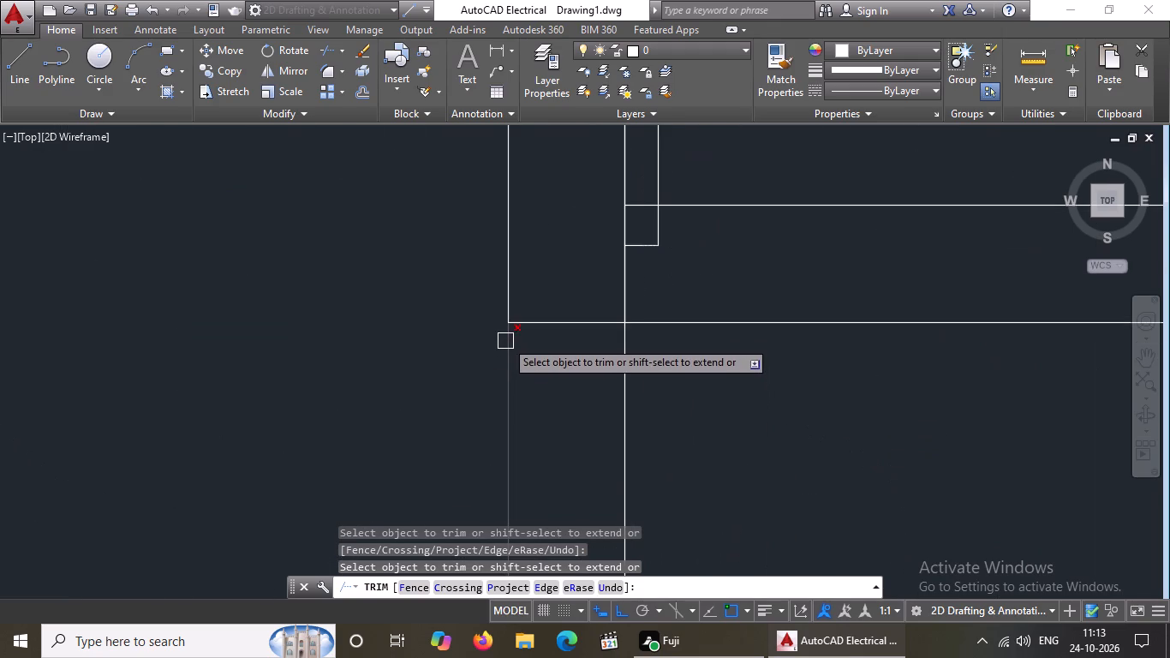
{"action": "left_click", "coordinate": [505, 340]}
{"action": "left_click", "coordinate": [629, 341]}
{"action": "scroll", "coordinate": [630, 342], "scroll_direction": "down", "scroll_amount": 5}
{"action": "scroll", "coordinate": [710, 387], "scroll_direction": "down", "scroll_amount": 4}
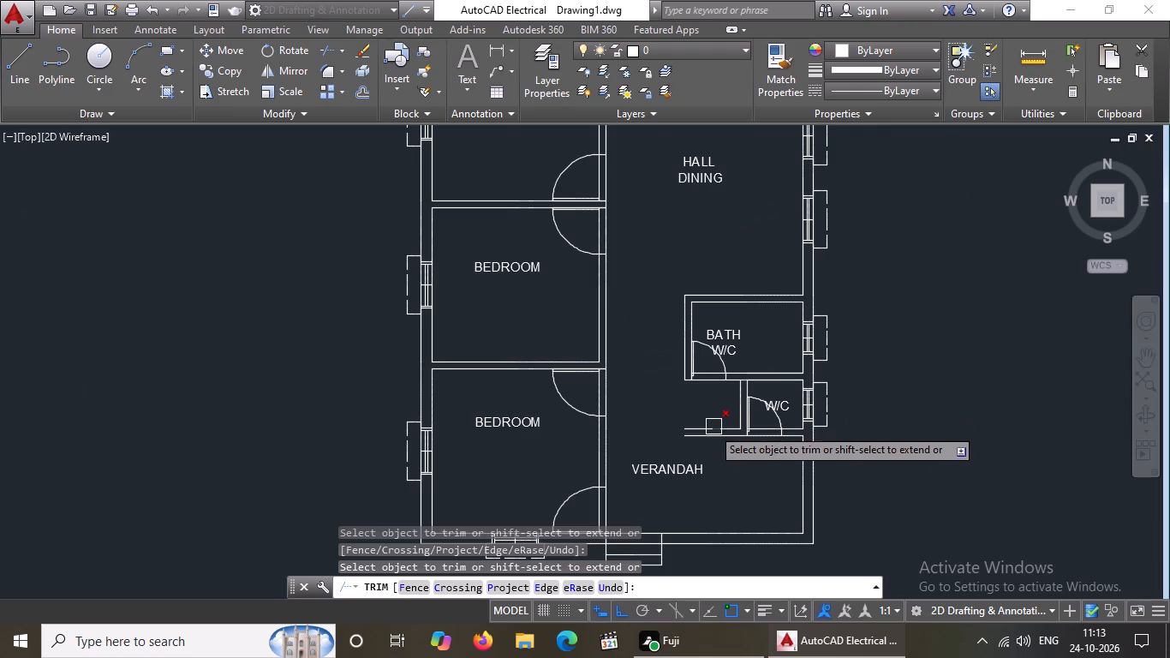
{"action": "middle_click_drag", "start_coordinate": [710, 413], "coordinate": [634, 408]}
{"action": "key", "text": "Escape"}
{"action": "scroll", "coordinate": [619, 441], "scroll_direction": "up", "scroll_amount": 2}
{"action": "key", "text": "Escape"}
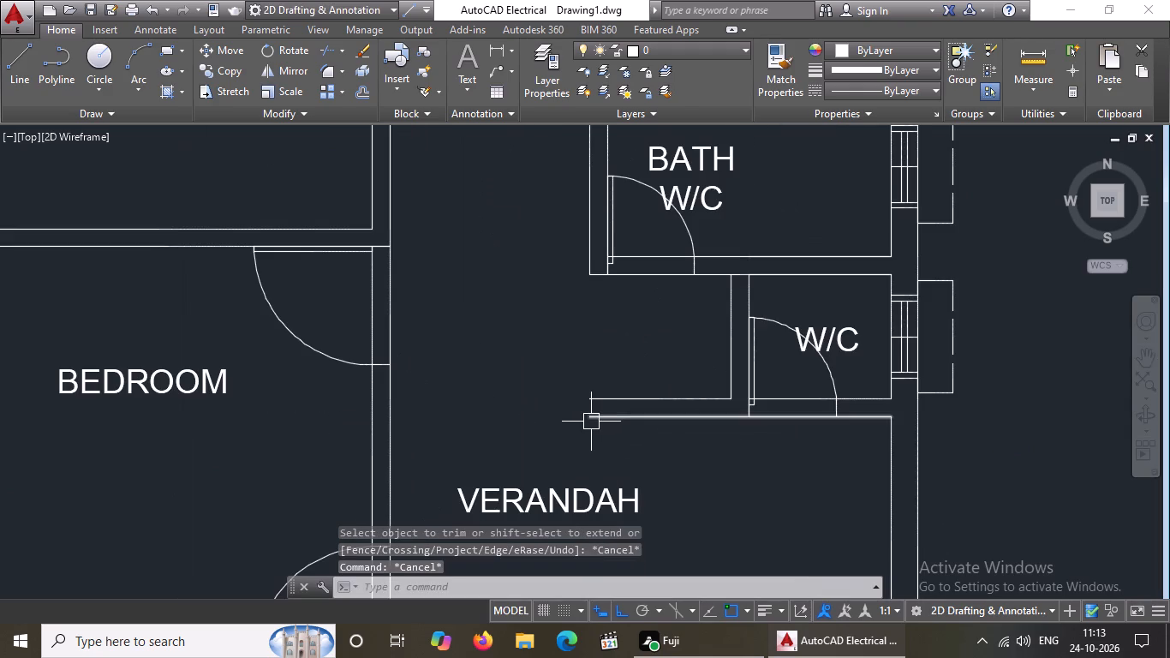
Draw a short vertical line closing the open end of the wall between the W/C lobby and the verandah.
{"action": "key", "text": "l"}
{"action": "key", "text": "Return"}
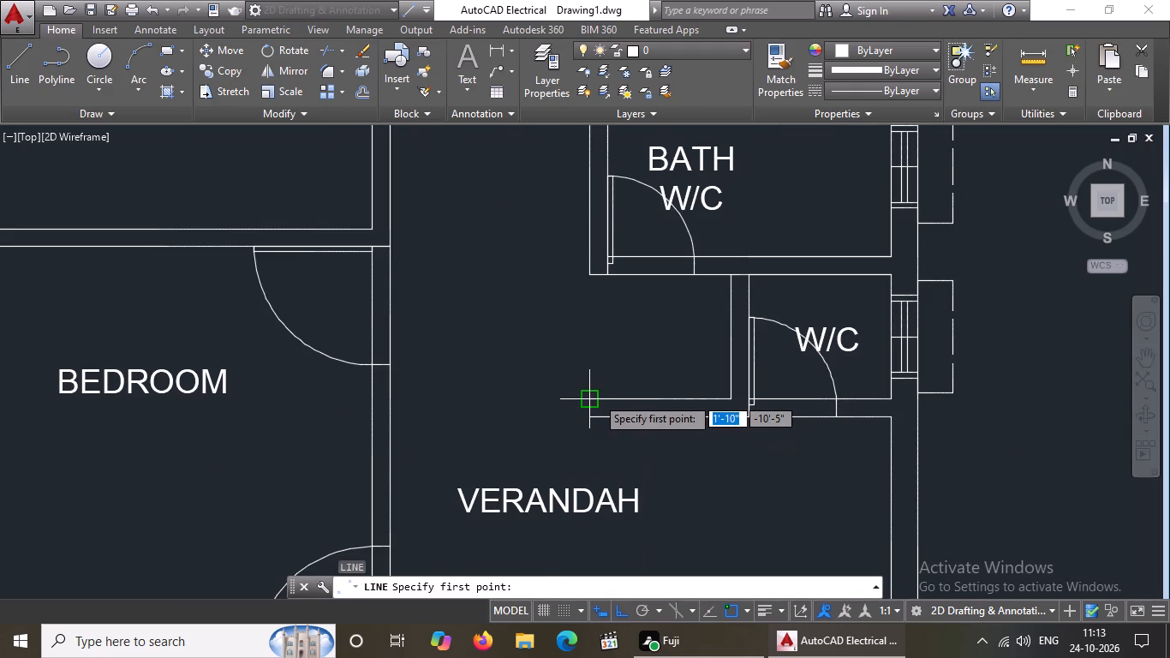
{"action": "left_click", "coordinate": [596, 397]}
{"action": "left_click", "coordinate": [589, 417]}
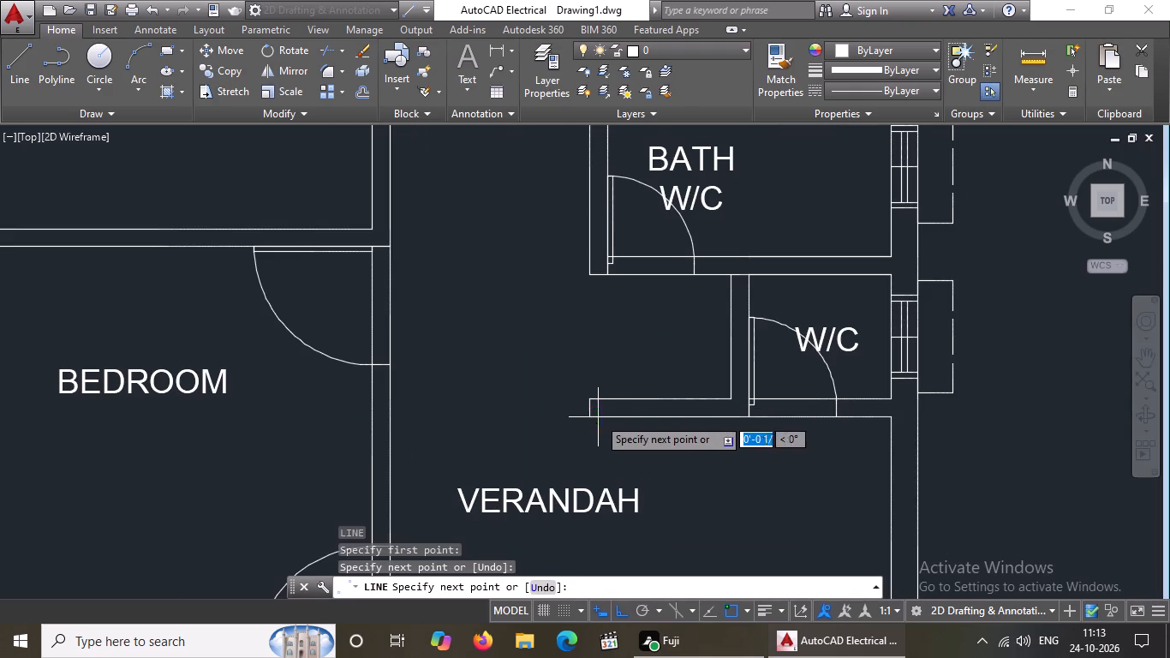
{"action": "scroll", "coordinate": [615, 419], "scroll_direction": "down", "scroll_amount": 3}
{"action": "key", "text": "Return"}
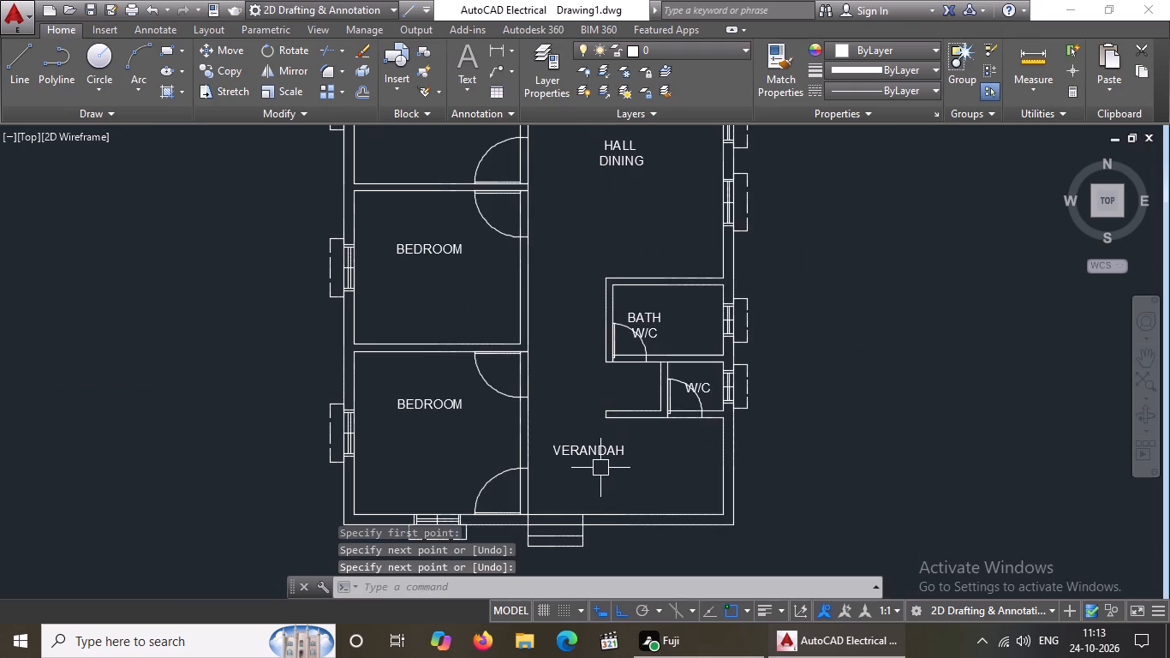
Review the floor plan from the verandah up to the staircase and kitchen and back.
{"action": "scroll", "coordinate": [583, 448], "scroll_direction": "down", "scroll_amount": 3}
{"action": "middle_click_drag", "start_coordinate": [548, 410], "coordinate": [556, 483]}
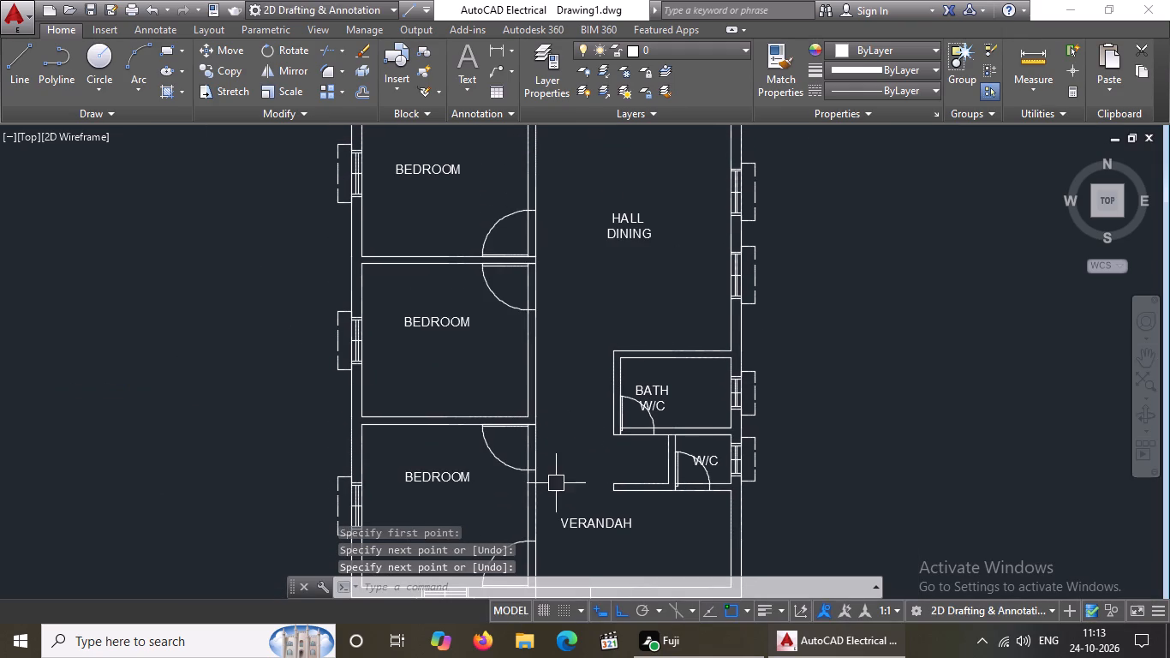
{"action": "scroll", "coordinate": [558, 426], "scroll_direction": "down", "scroll_amount": 4}
{"action": "middle_click_drag", "start_coordinate": [555, 399], "coordinate": [555, 576]}
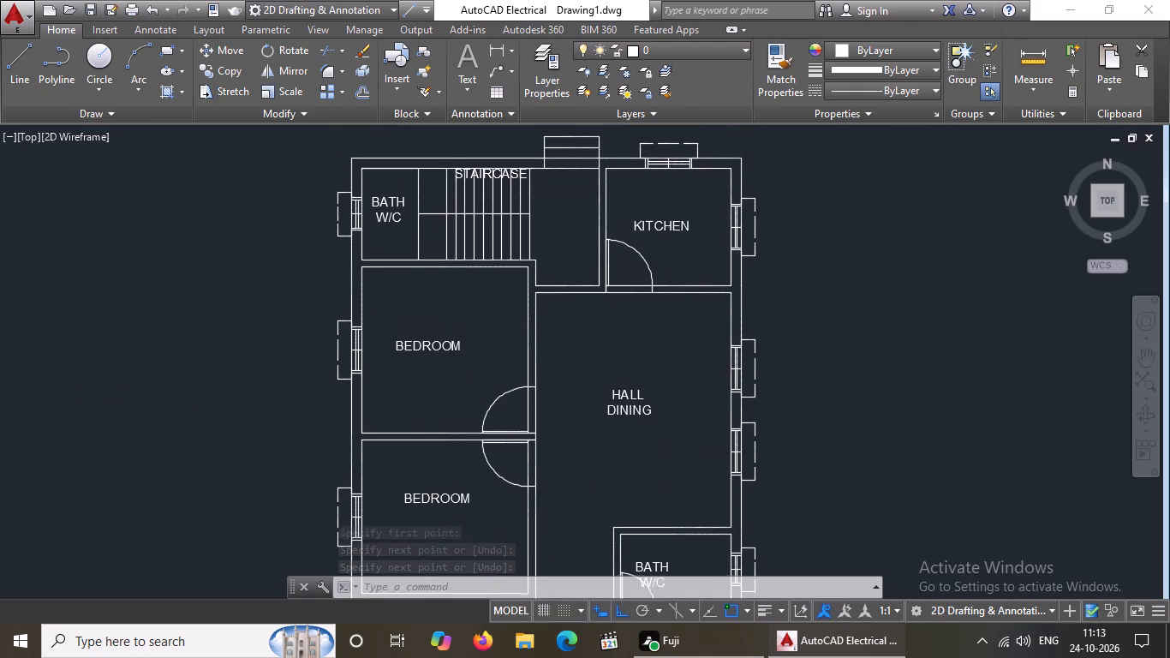
{"action": "middle_click_drag", "start_coordinate": [555, 576], "coordinate": [555, 577]}
{"action": "middle_click_drag", "start_coordinate": [552, 568], "coordinate": [546, 393]}
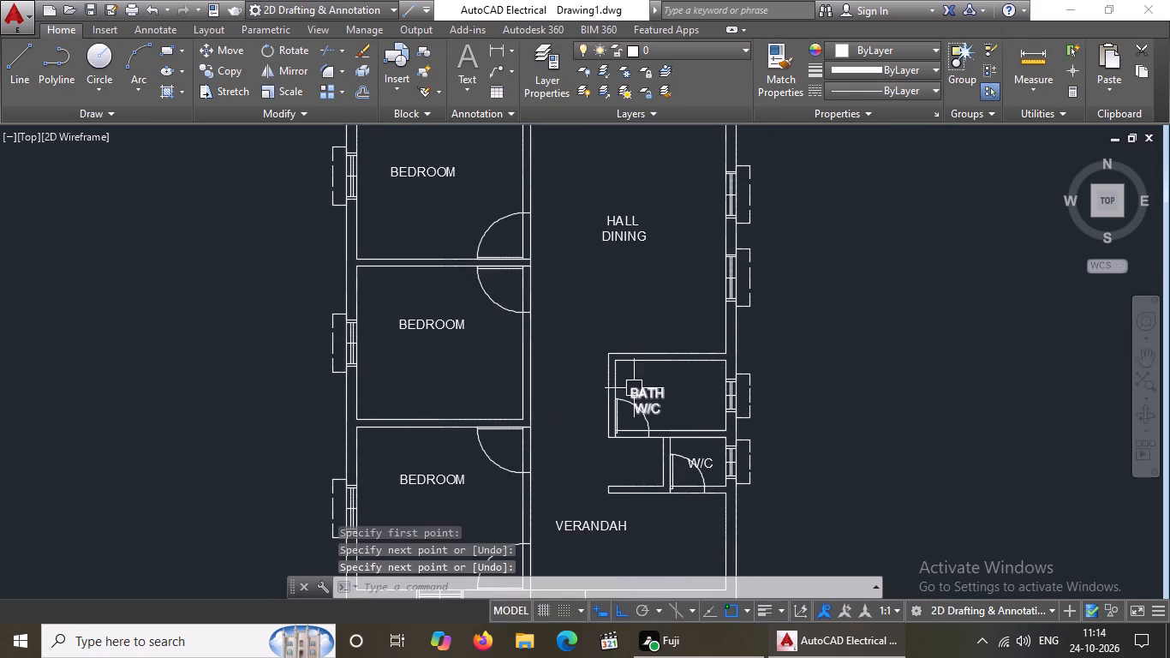
{"action": "middle_click_drag", "start_coordinate": [638, 534], "coordinate": [633, 436]}
Trim both wall lines across the lower door opening between the bottom bedroom and the verandah.
{"action": "scroll", "coordinate": [497, 556], "scroll_direction": "up", "scroll_amount": 1}
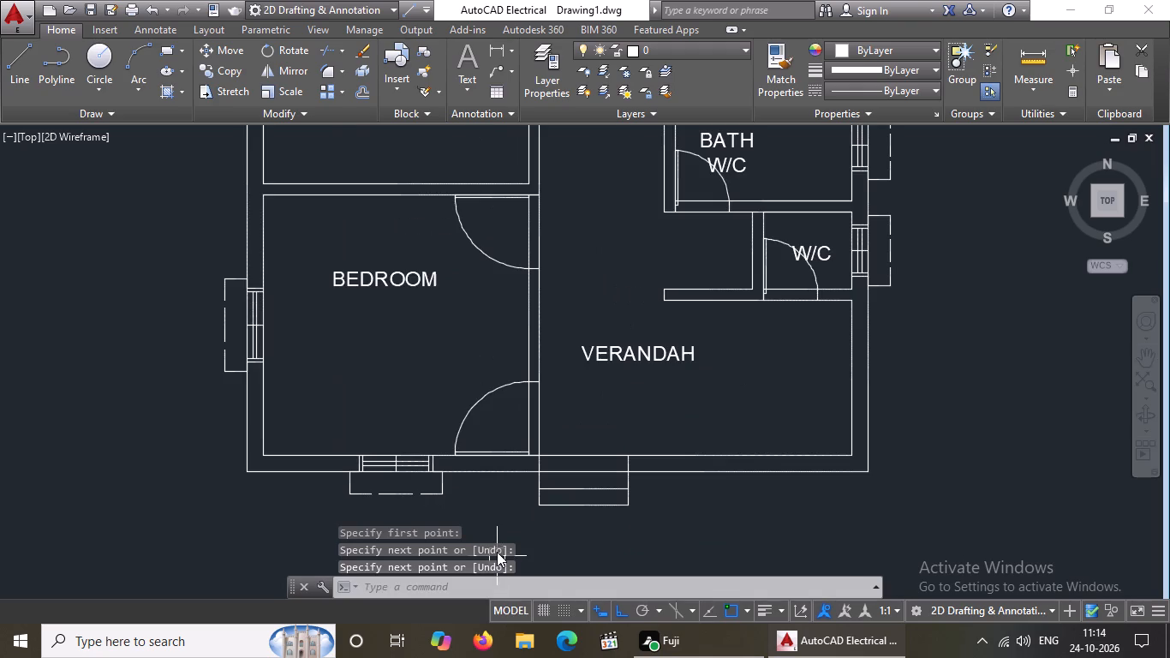
{"action": "scroll", "coordinate": [497, 552], "scroll_direction": "up", "scroll_amount": 2}
{"action": "middle_click_drag", "start_coordinate": [496, 490], "coordinate": [523, 481]}
{"action": "scroll", "coordinate": [488, 405], "scroll_direction": "up", "scroll_amount": 2}
{"action": "scroll", "coordinate": [588, 458], "scroll_direction": "down", "scroll_amount": 4}
{"action": "scroll", "coordinate": [622, 464], "scroll_direction": "up", "scroll_amount": 1}
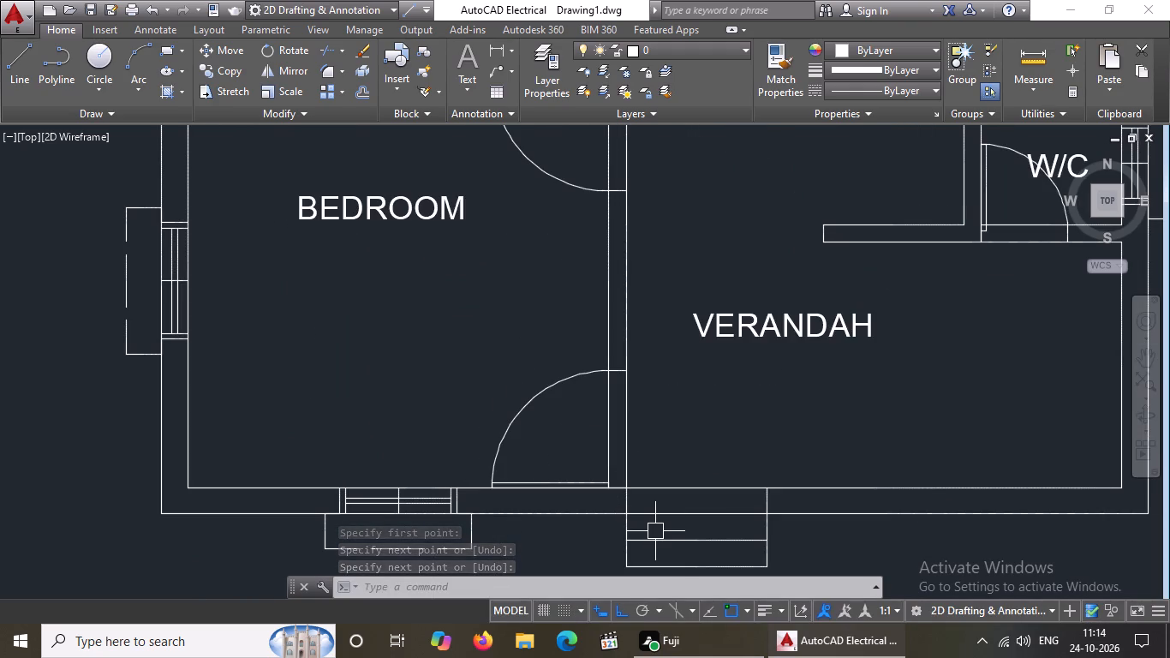
{"action": "key", "text": "Escape"}
{"action": "key", "text": "t"}
{"action": "key", "text": "r"}
{"action": "key", "text": "space"}
{"action": "key", "text": "space"}
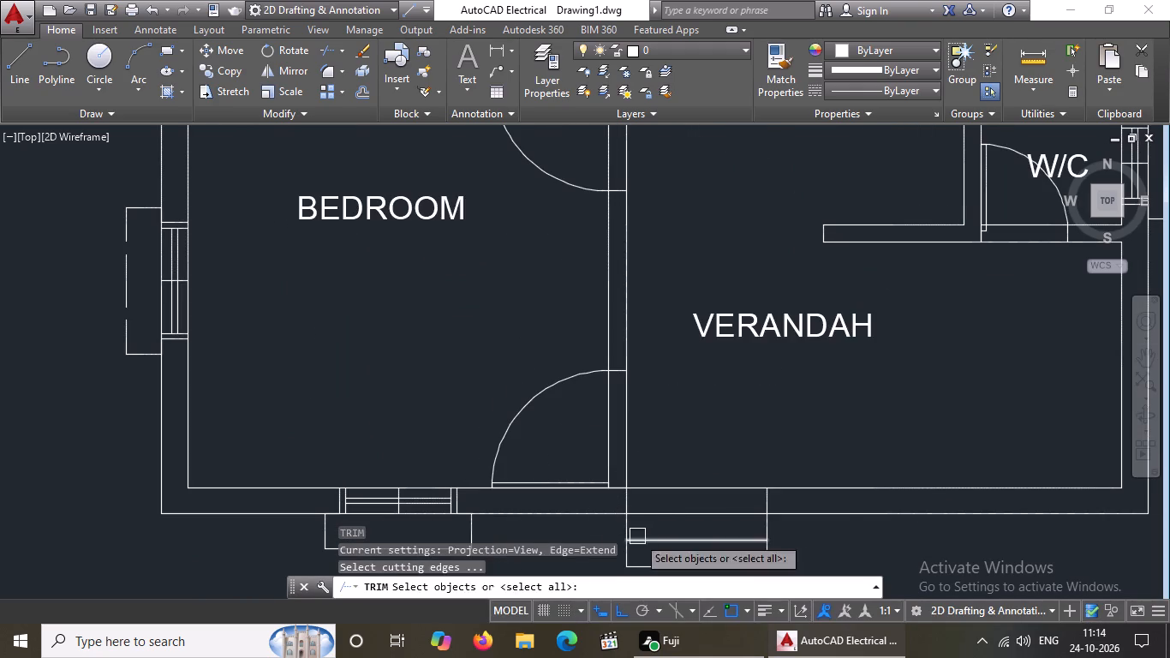
{"action": "left_click", "coordinate": [606, 471]}
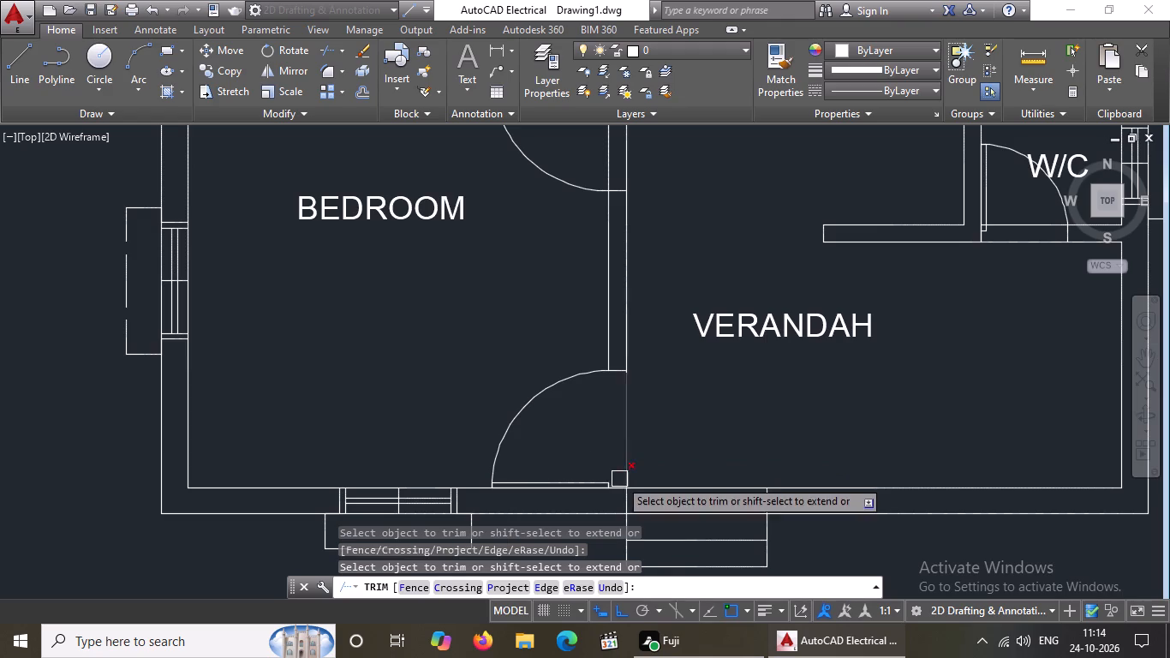
{"action": "left_click", "coordinate": [625, 472]}
Clear both wall lines across the bottom bedroom's upper door opening, trimming them at the jambs and erasing the leftover segments.
{"action": "scroll", "coordinate": [625, 472], "scroll_direction": "down", "scroll_amount": 2}
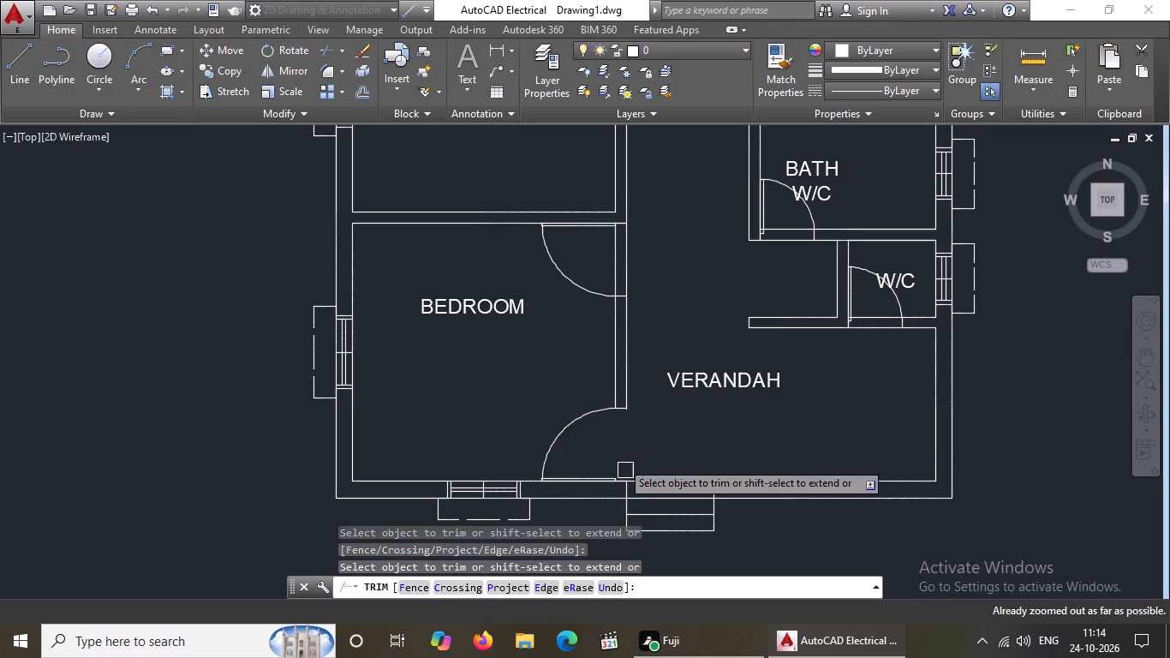
{"action": "scroll", "coordinate": [613, 233], "scroll_direction": "up", "scroll_amount": 3}
{"action": "left_click", "coordinate": [614, 227]}
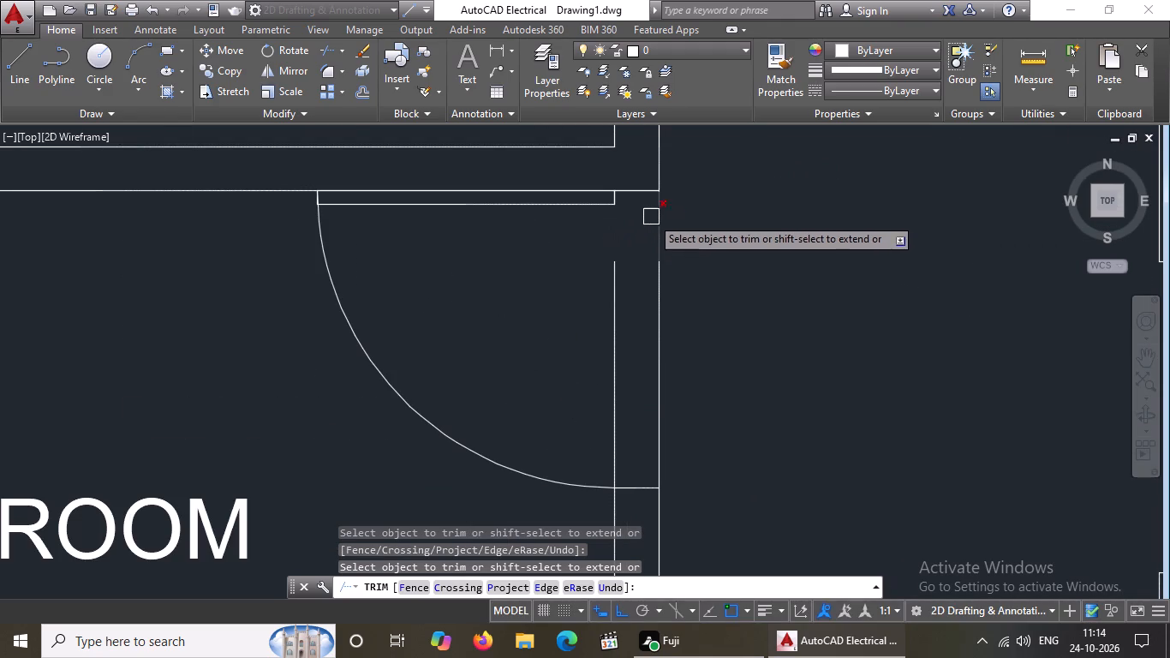
{"action": "left_click", "coordinate": [654, 215]}
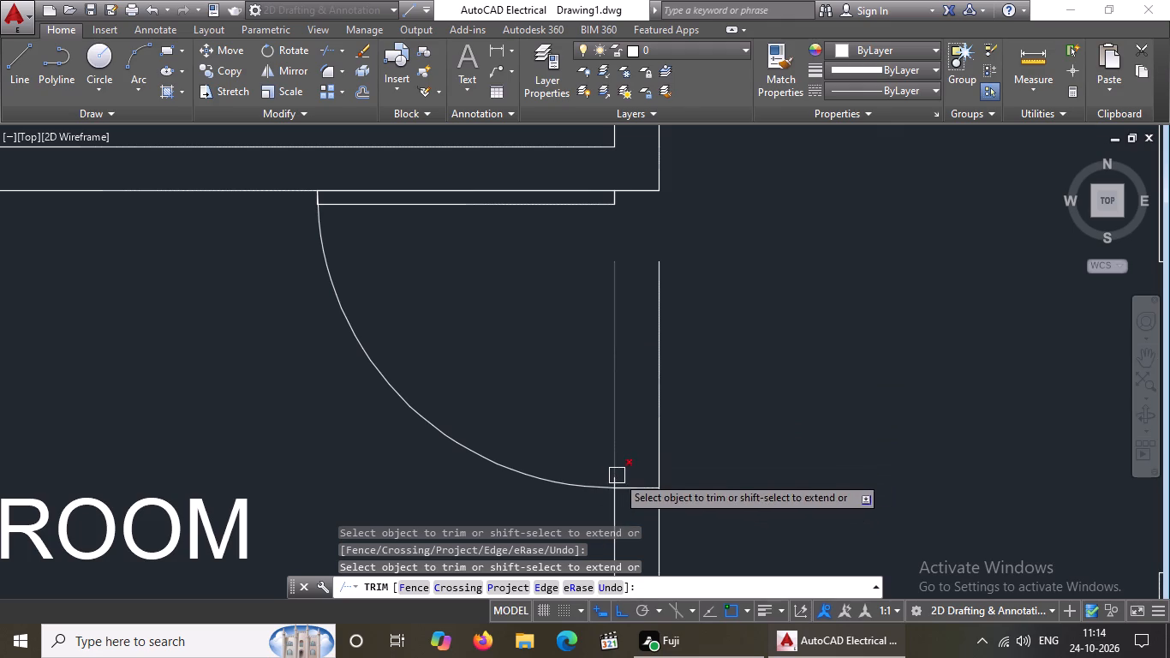
{"action": "left_click", "coordinate": [612, 480]}
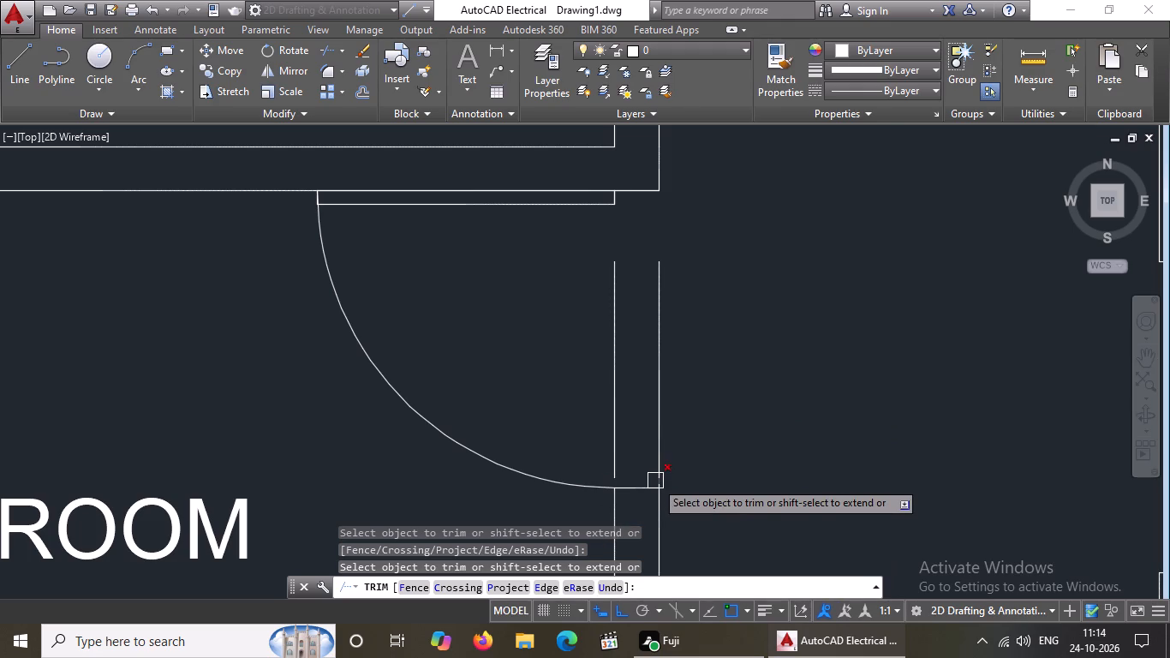
{"action": "scroll", "coordinate": [656, 481], "scroll_direction": "up", "scroll_amount": 3}
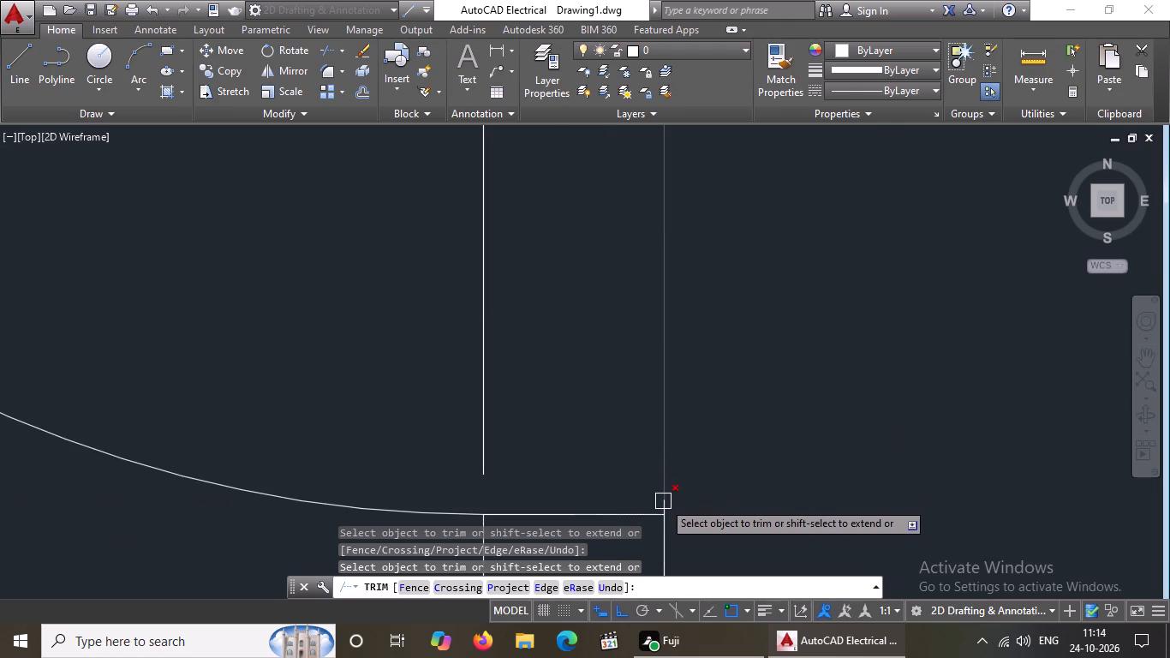
{"action": "left_click", "coordinate": [667, 505]}
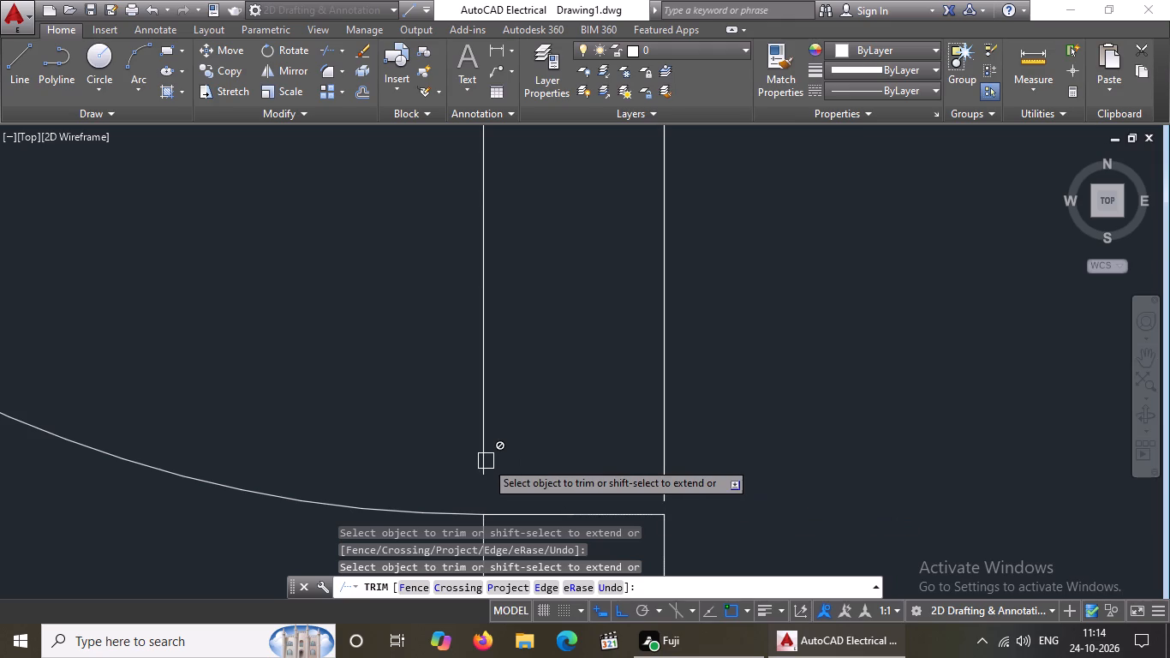
{"action": "scroll", "coordinate": [523, 458], "scroll_direction": "down", "scroll_amount": 4}
{"action": "left_click", "coordinate": [518, 428]}
{"action": "key", "text": "Escape"}
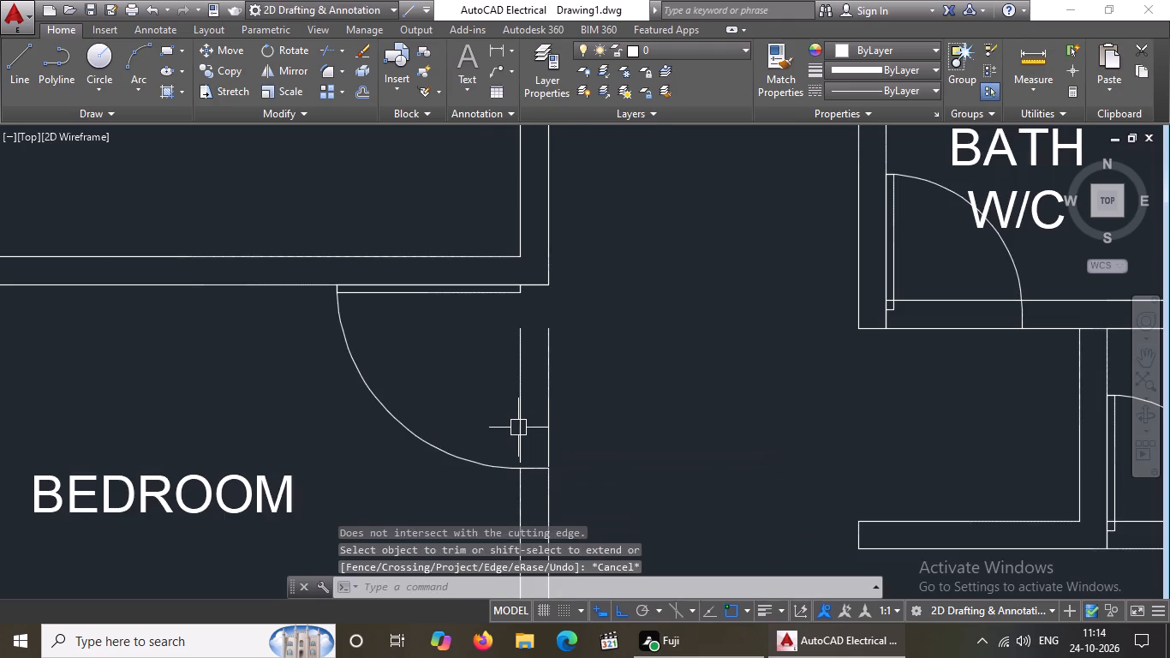
{"action": "left_click", "coordinate": [518, 428]}
{"action": "key", "text": "Delete"}
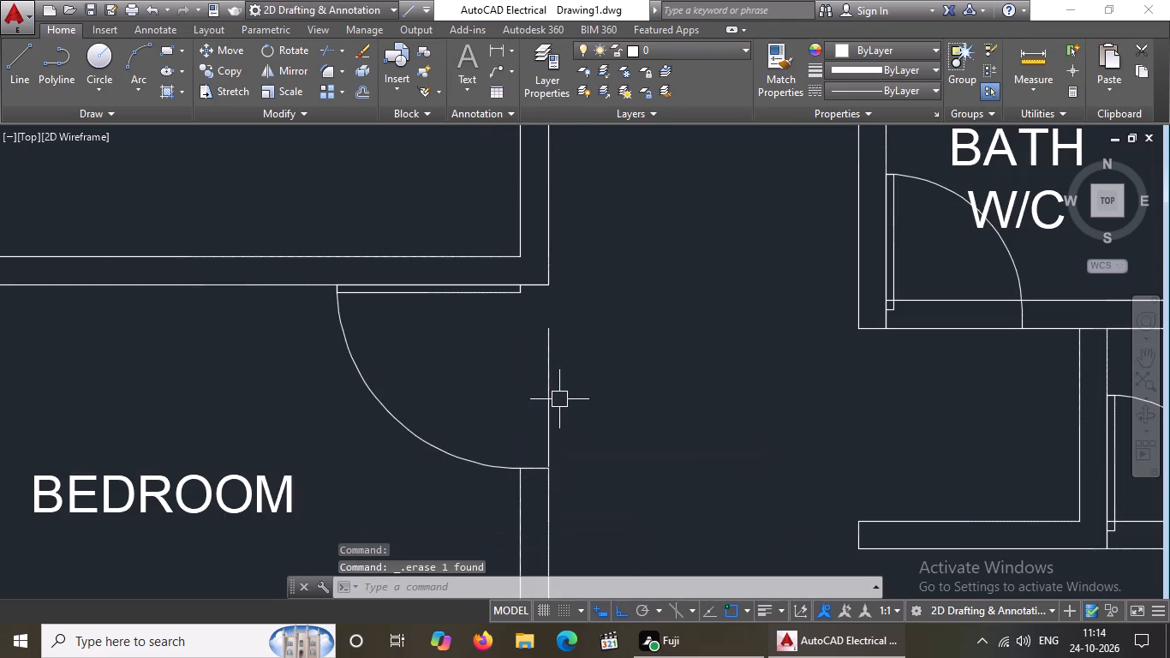
{"action": "left_click", "coordinate": [553, 411]}
{"action": "key", "text": "Delete"}
Clear both wall lines across the W/C door opening to the verandah, trimming them and erasing the leftover segment.
{"action": "scroll", "coordinate": [572, 403], "scroll_direction": "down", "scroll_amount": 7}
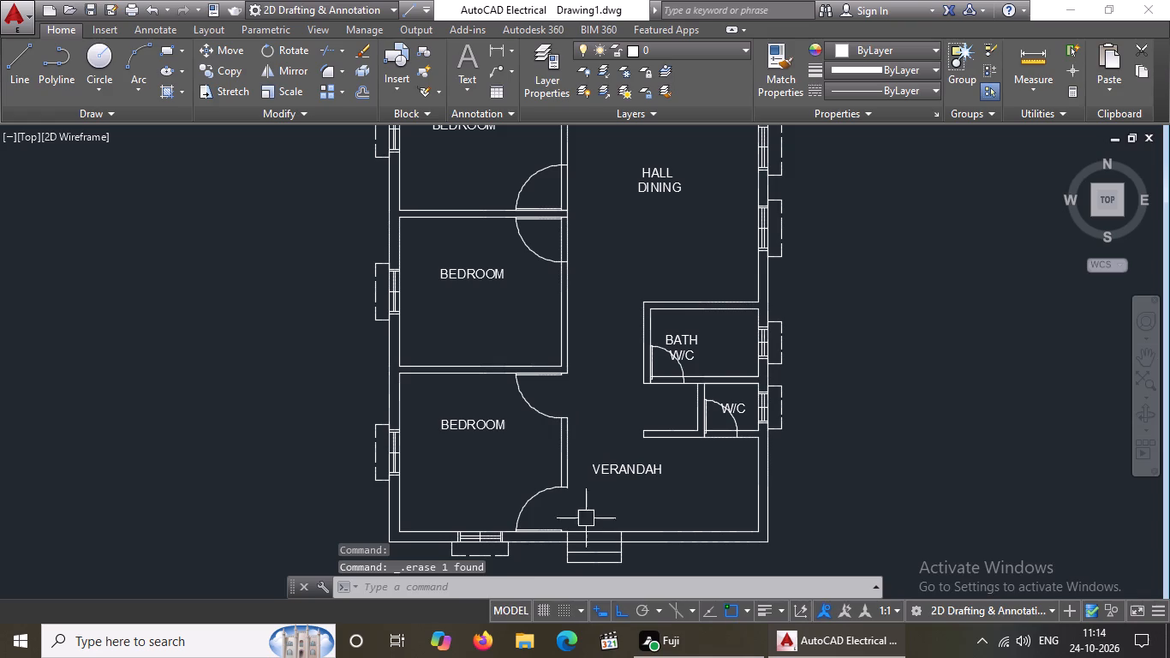
{"action": "scroll", "coordinate": [504, 547], "scroll_direction": "up", "scroll_amount": 1}
{"action": "scroll", "coordinate": [672, 425], "scroll_direction": "down", "scroll_amount": 1}
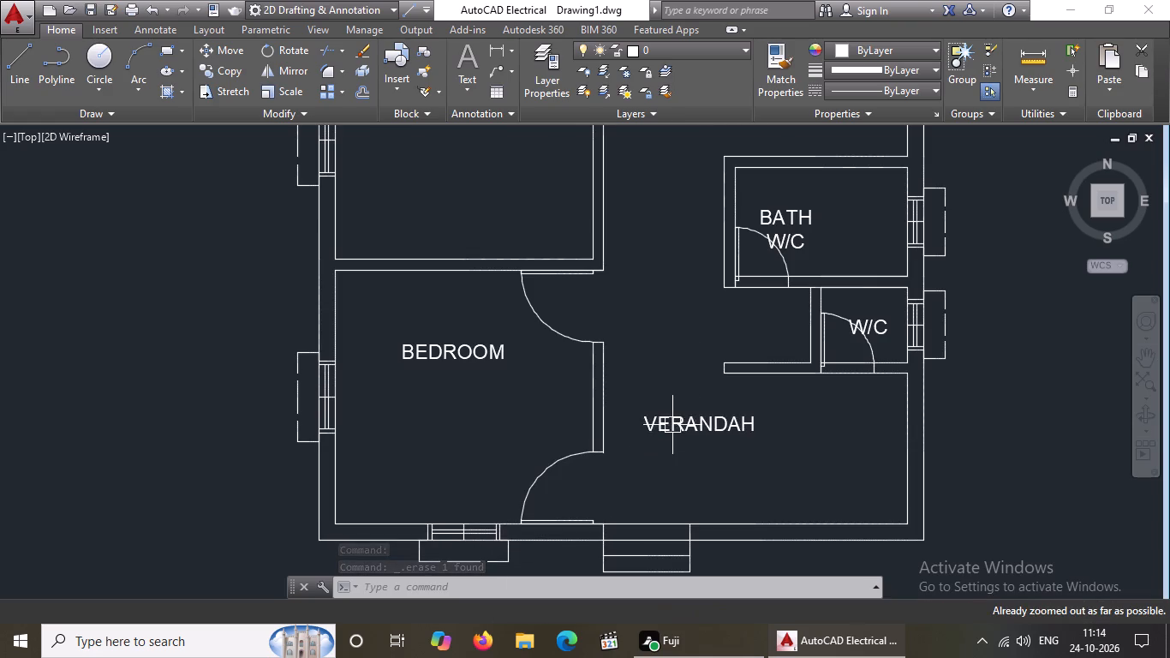
{"action": "scroll", "coordinate": [877, 338], "scroll_direction": "up", "scroll_amount": 2}
{"action": "scroll", "coordinate": [829, 368], "scroll_direction": "down", "scroll_amount": 4}
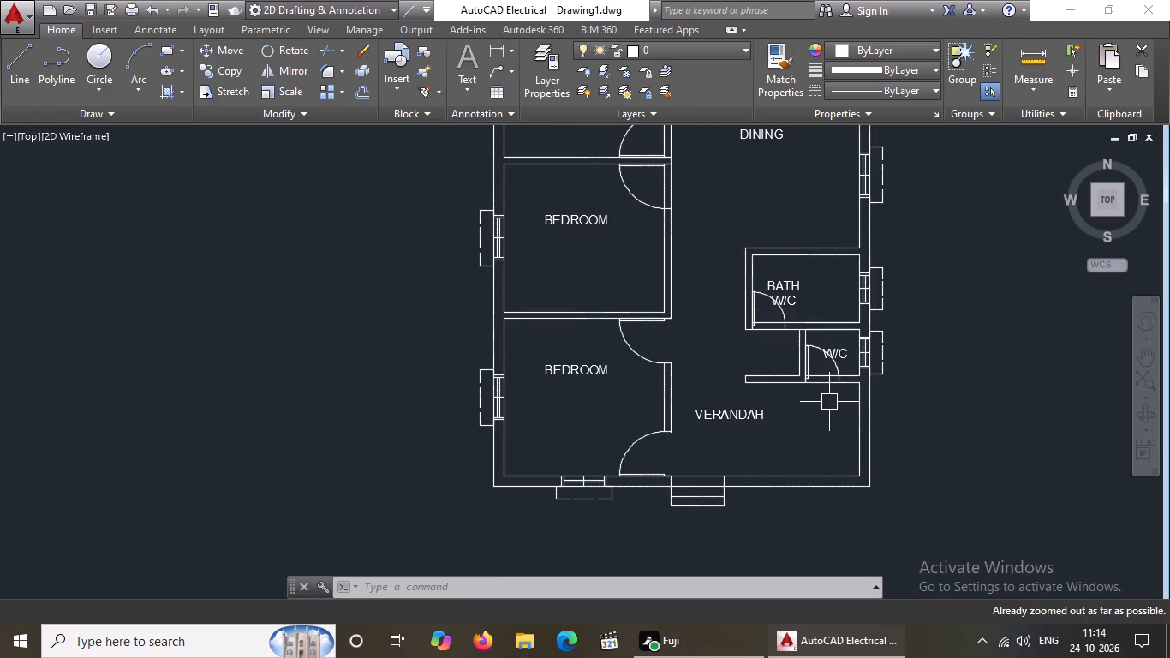
{"action": "scroll", "coordinate": [850, 386], "scroll_direction": "up", "scroll_amount": 4}
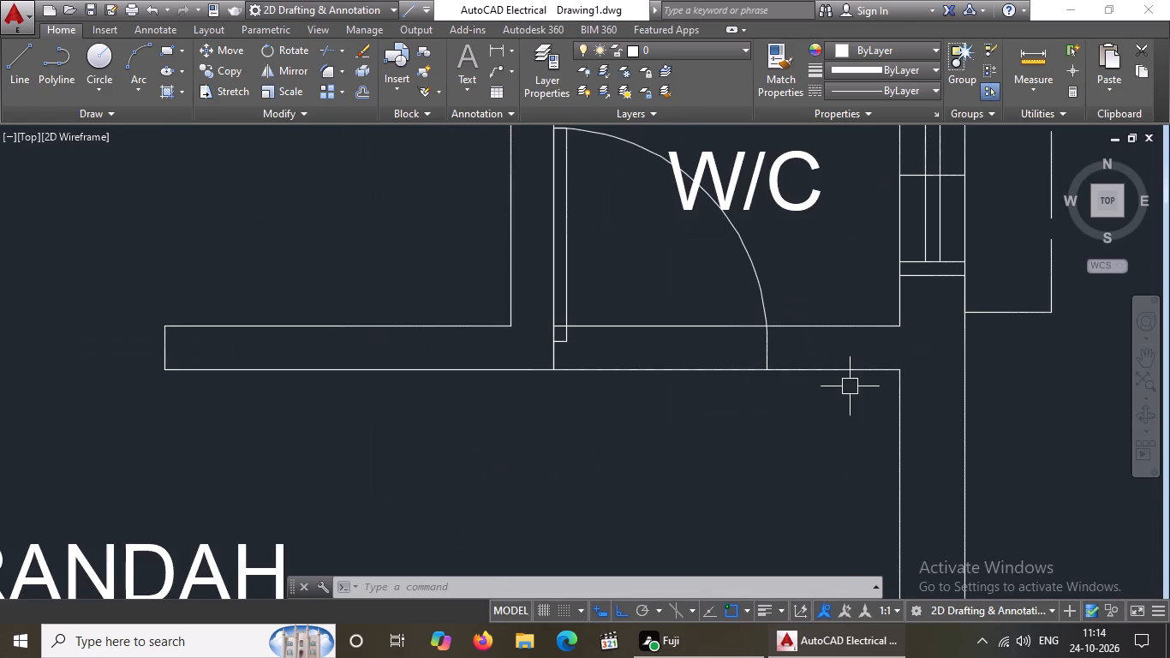
{"action": "key", "text": "Escape"}
{"action": "type", "text": "TR"}
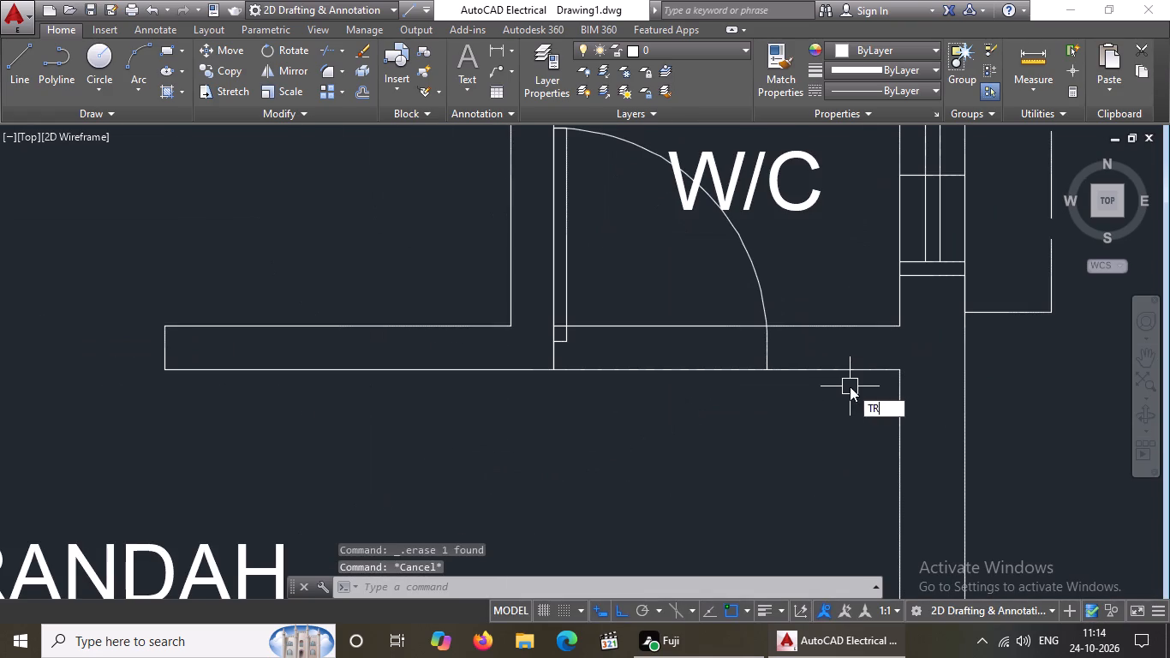
{"action": "key", "text": "Return"}
{"action": "key", "text": "Return"}
{"action": "scroll", "coordinate": [568, 326], "scroll_direction": "up", "scroll_amount": 3}
{"action": "left_click", "coordinate": [528, 329]}
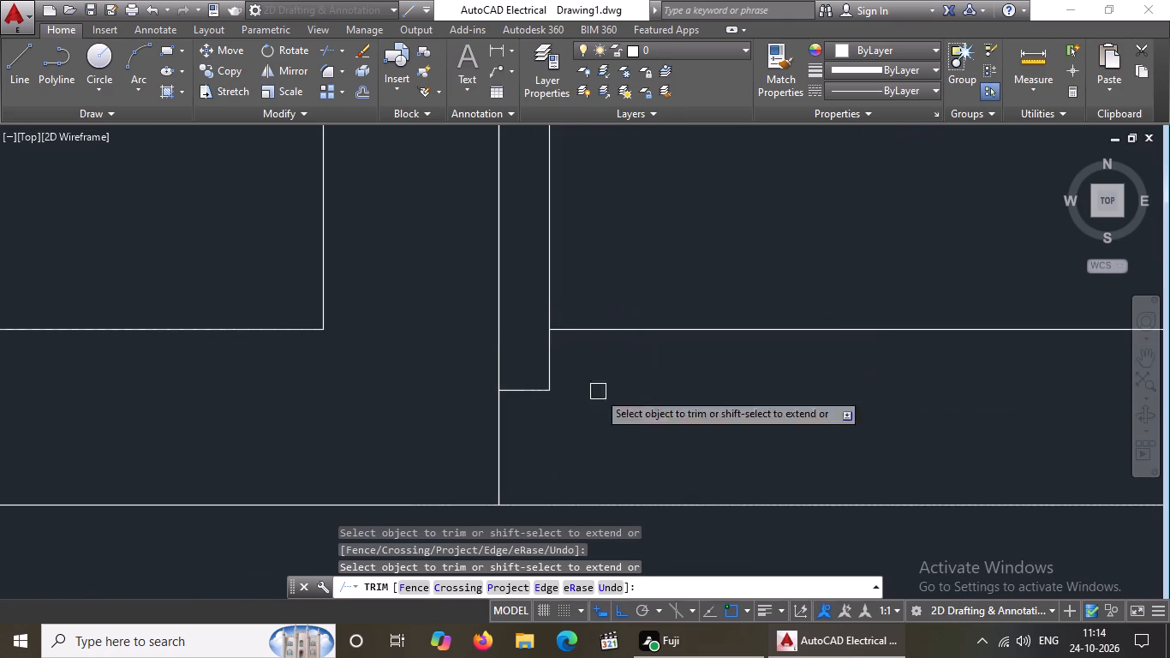
{"action": "left_click", "coordinate": [538, 509]}
{"action": "scroll", "coordinate": [666, 453], "scroll_direction": "down", "scroll_amount": 2}
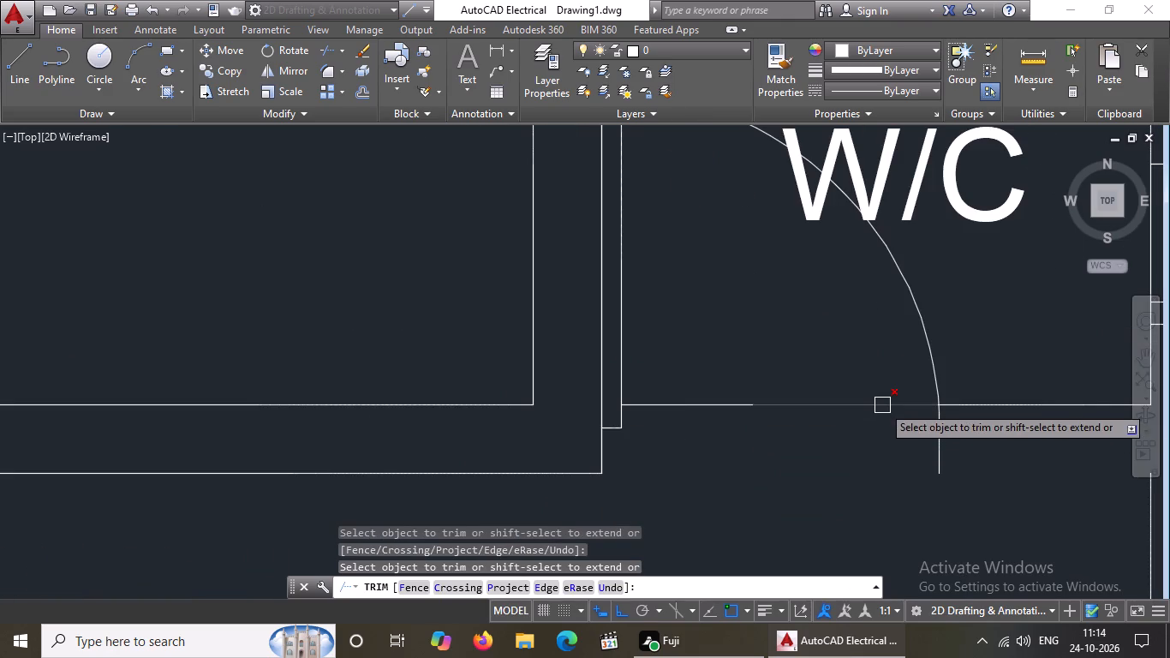
{"action": "left_click", "coordinate": [882, 404]}
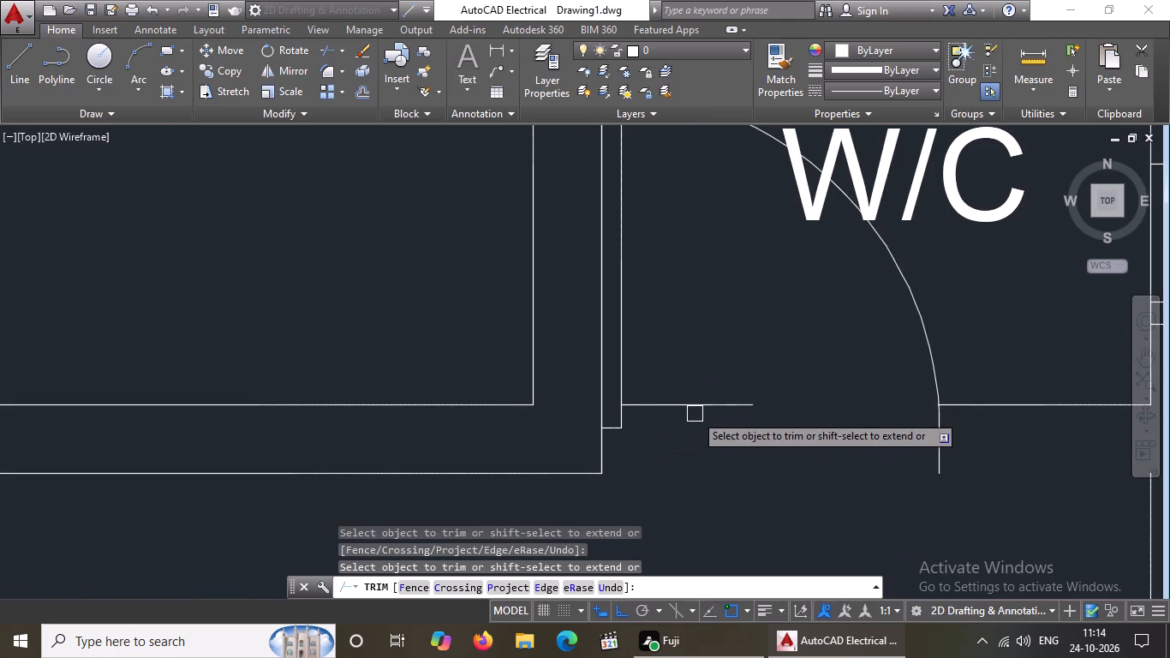
{"action": "key", "text": "Escape"}
{"action": "left_click", "coordinate": [695, 406]}
{"action": "key", "text": "Delete"}
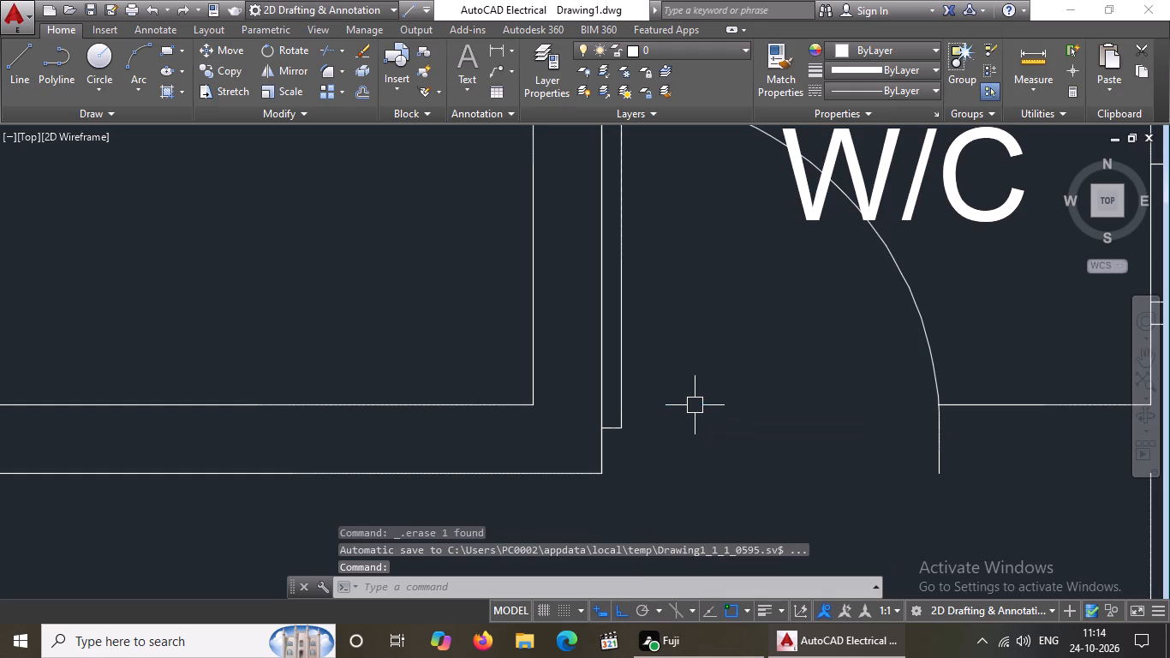
Trim both wall lines across the door opening of the BATH W/C beside the hall.
{"action": "scroll", "coordinate": [695, 407], "scroll_direction": "down", "scroll_amount": 5}
{"action": "scroll", "coordinate": [651, 347], "scroll_direction": "up", "scroll_amount": 3}
{"action": "key", "text": "Escape"}
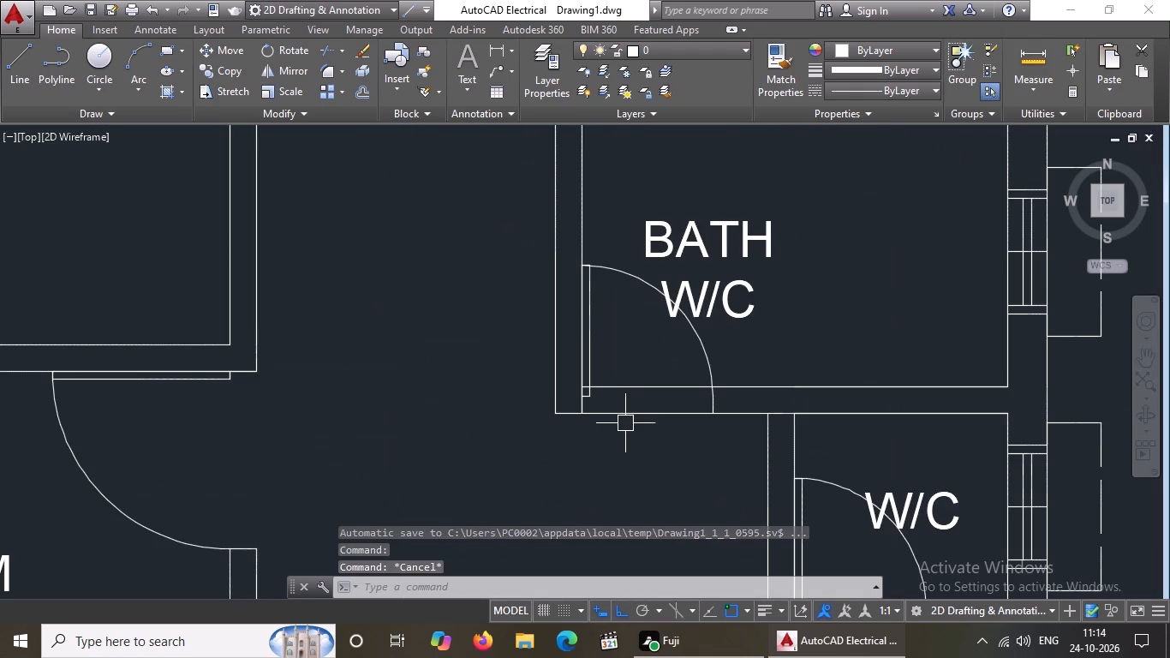
{"action": "type", "text": "TRT"}
{"action": "key", "text": "Return"}
{"action": "key", "text": "Return"}
{"action": "scroll", "coordinate": [624, 392], "scroll_direction": "up", "scroll_amount": 3}
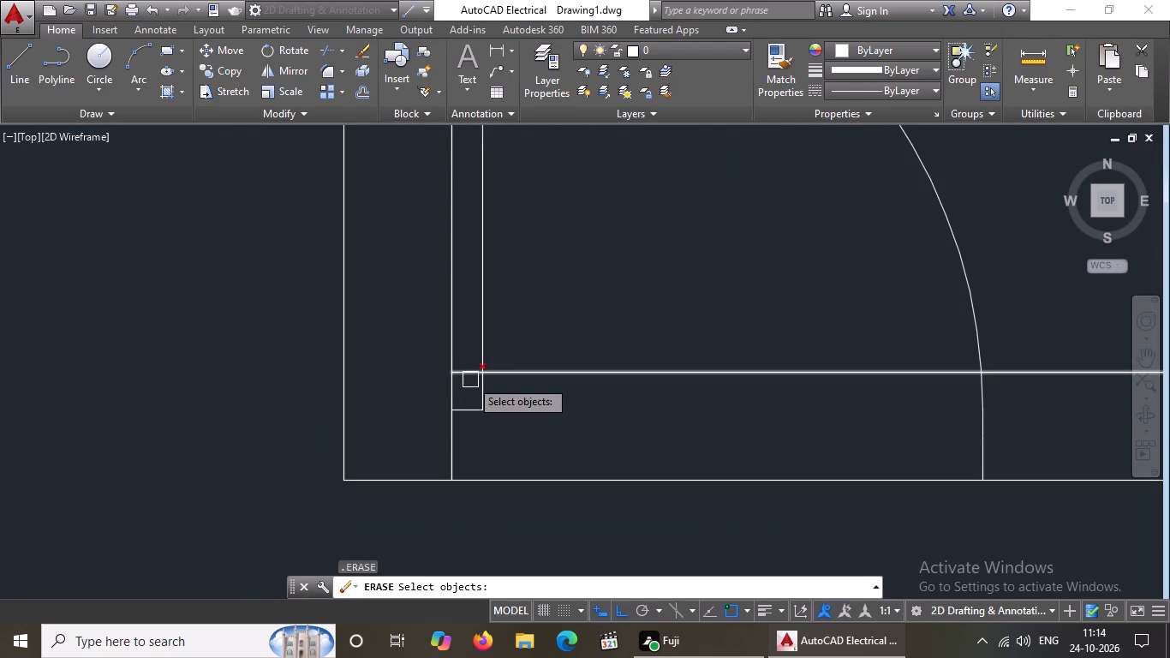
{"action": "key", "text": "Escape"}
{"action": "type", "text": "TR"}
{"action": "key", "text": "Return"}
{"action": "key", "text": "Return"}
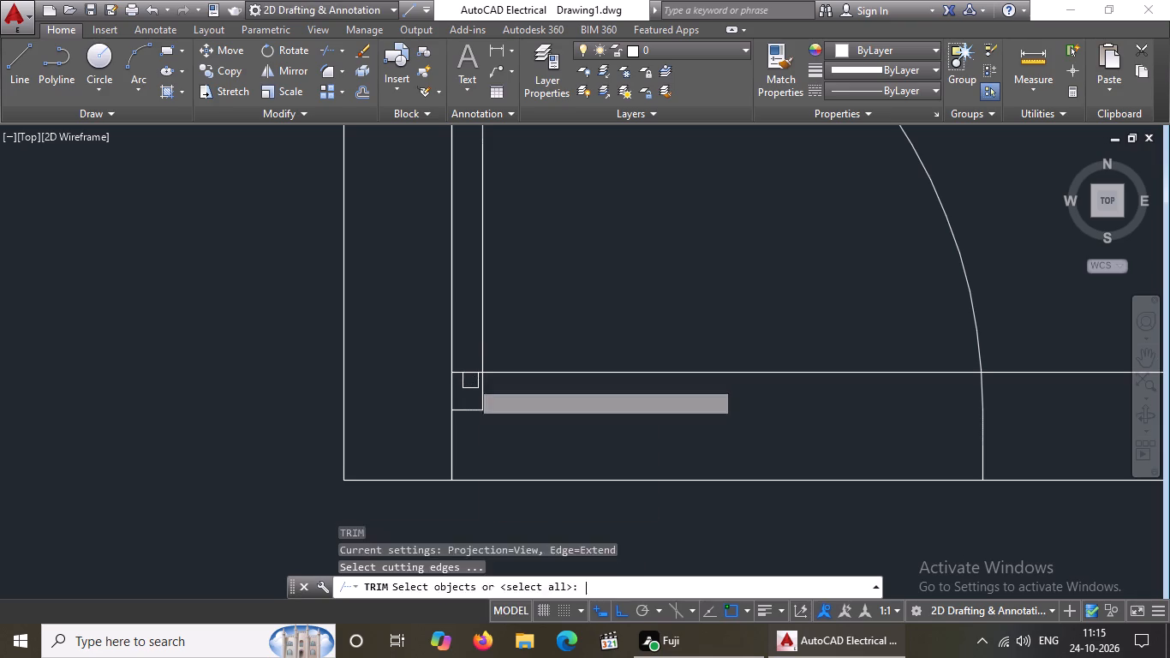
{"action": "left_click", "coordinate": [470, 377]}
{"action": "left_click", "coordinate": [504, 377]}
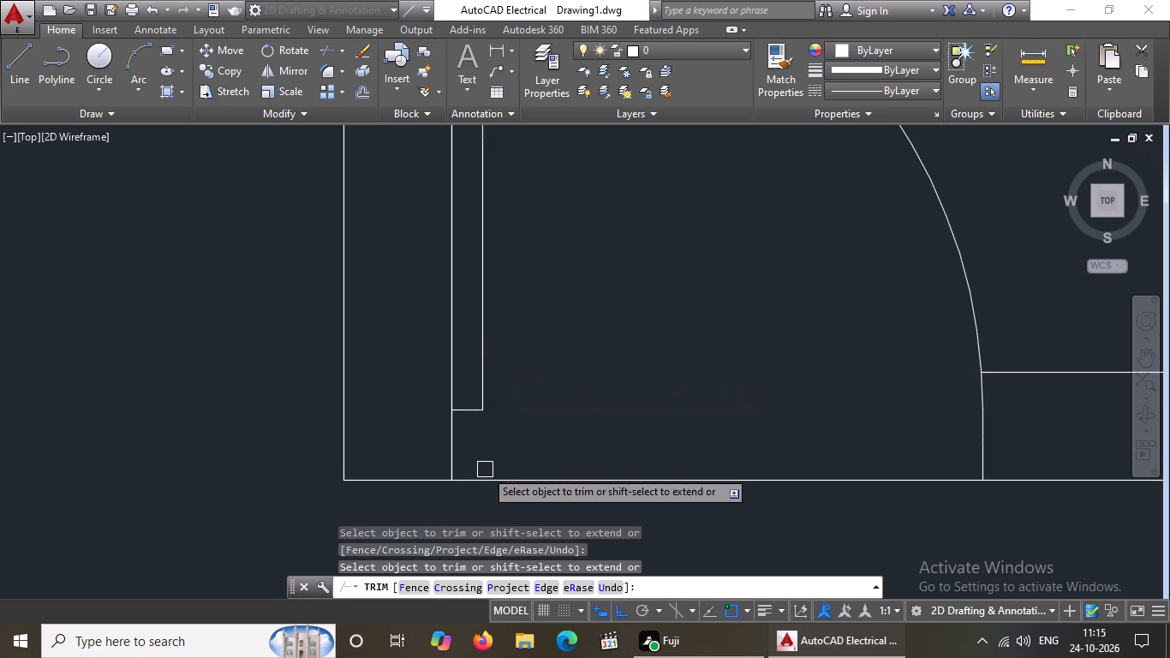
{"action": "left_click", "coordinate": [468, 479]}
Trim both hall-side wall lines at the middle bedroom's door, just below the partition with the upper bedroom.
{"action": "scroll", "coordinate": [611, 448], "scroll_direction": "down", "scroll_amount": 8}
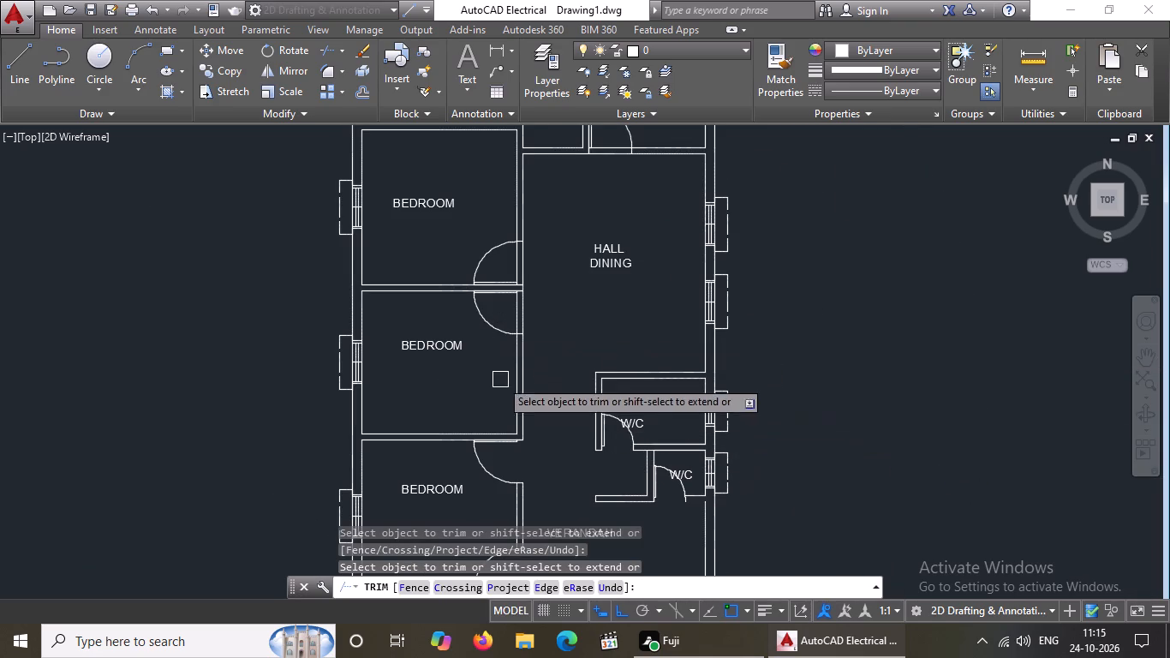
{"action": "scroll", "coordinate": [508, 312], "scroll_direction": "up", "scroll_amount": 4}
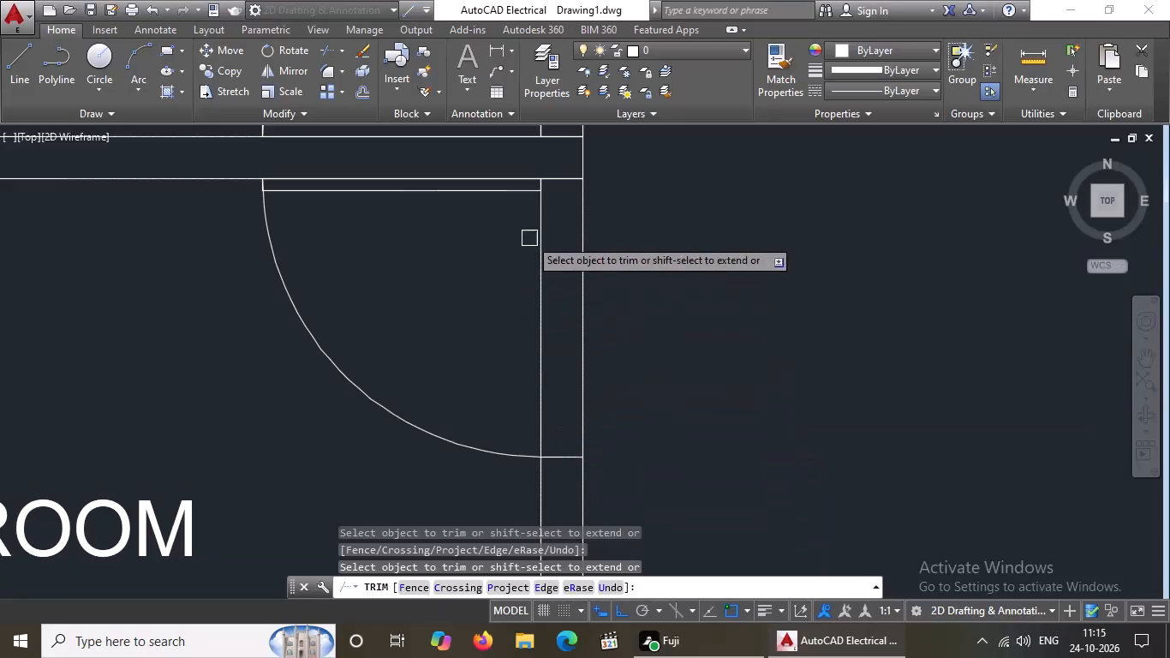
{"action": "scroll", "coordinate": [537, 184], "scroll_direction": "up", "scroll_amount": 2}
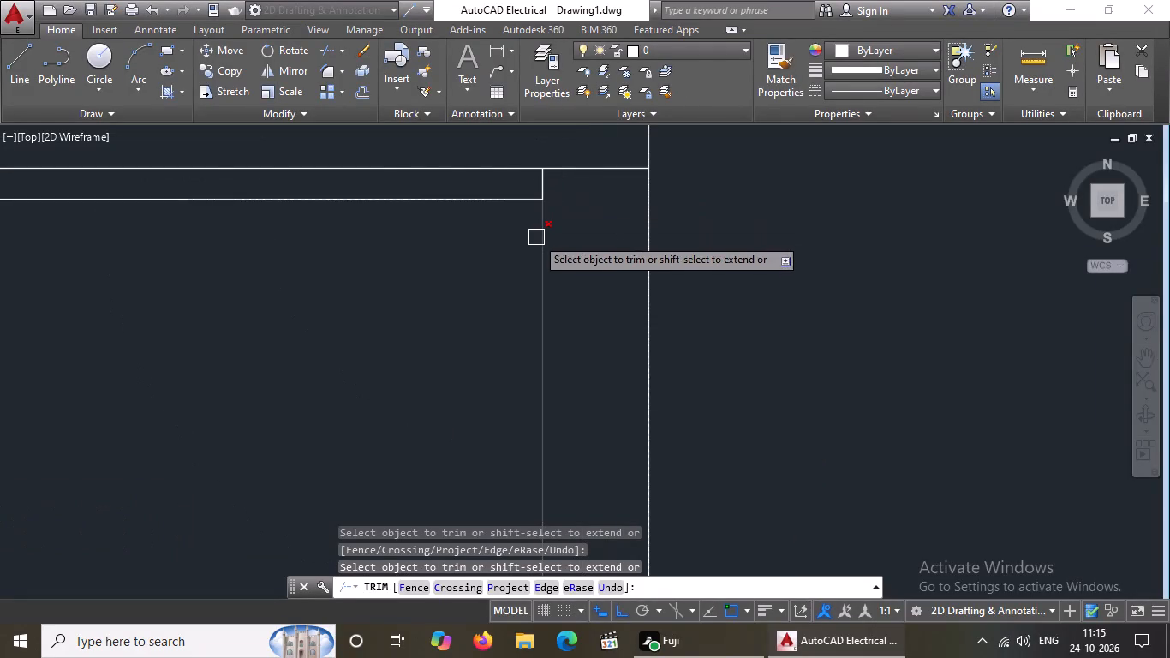
{"action": "left_click_drag", "start_coordinate": [536, 227], "coordinate": [549, 231]}
{"action": "left_click", "coordinate": [640, 192]}
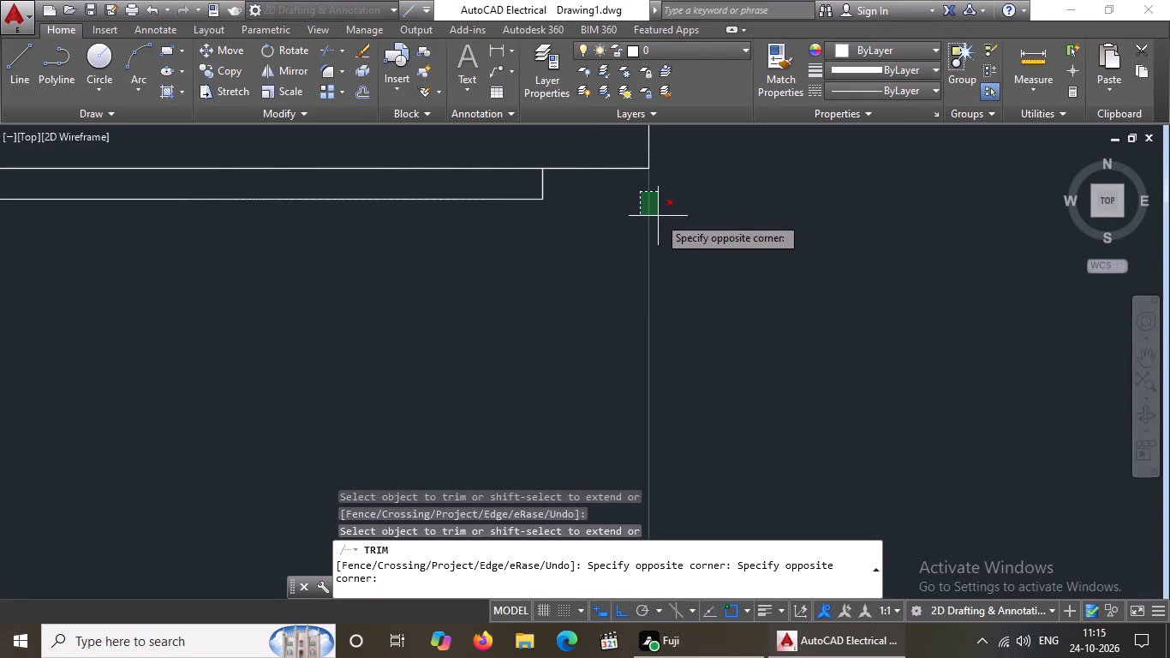
{"action": "left_click_drag", "start_coordinate": [657, 217], "coordinate": [659, 224]}
Clear both wall lines across the upper bedroom's door opening to the hall, trimming the leftover ends at the upper jamb.
{"action": "scroll", "coordinate": [678, 239], "scroll_direction": "down", "scroll_amount": 6}
{"action": "scroll", "coordinate": [690, 212], "scroll_direction": "up", "scroll_amount": 4}
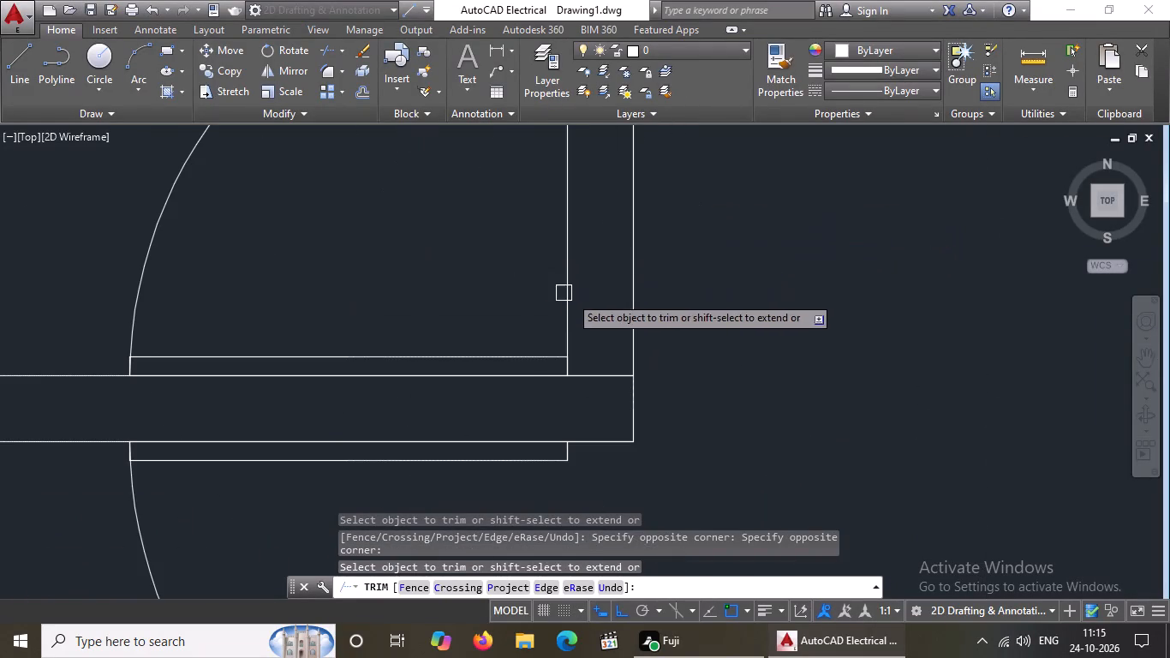
{"action": "left_click_drag", "start_coordinate": [566, 334], "coordinate": [582, 332]}
{"action": "left_click", "coordinate": [634, 353]}
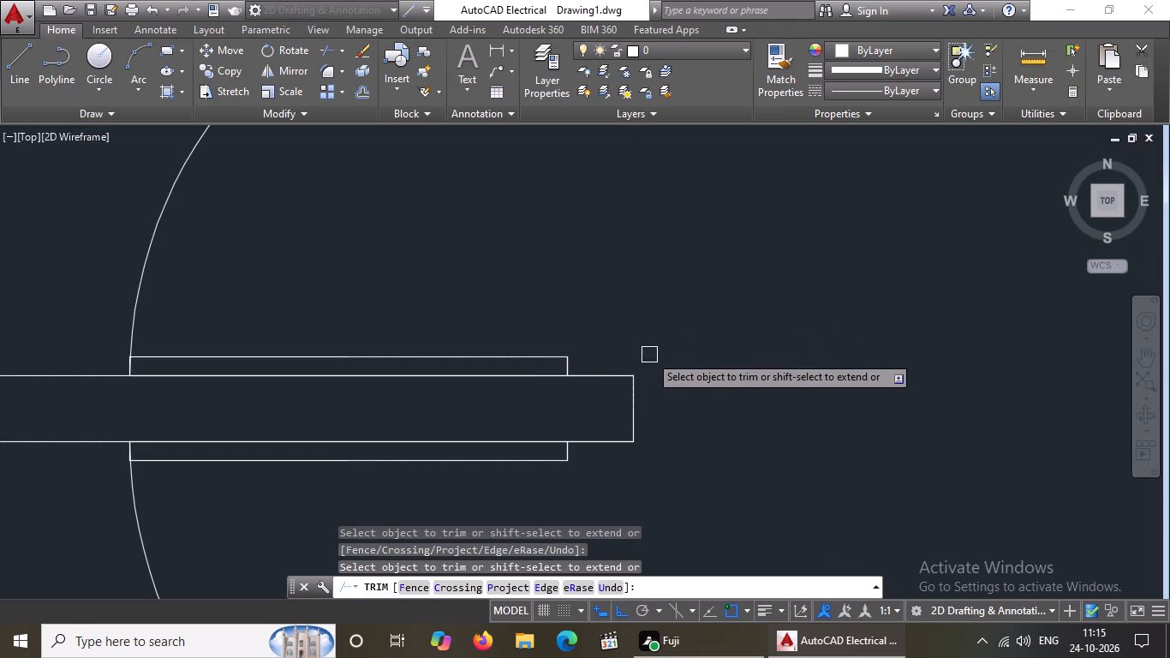
{"action": "scroll", "coordinate": [719, 347], "scroll_direction": "down", "scroll_amount": 6}
{"action": "scroll", "coordinate": [719, 312], "scroll_direction": "up", "scroll_amount": 4}
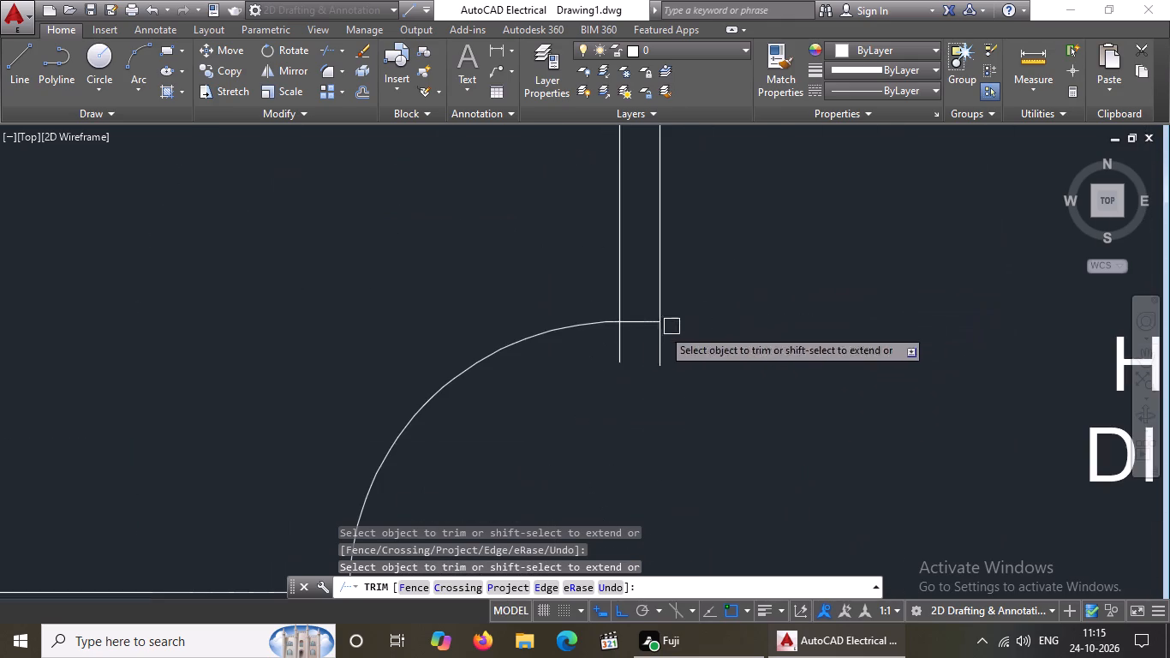
{"action": "left_click_drag", "start_coordinate": [615, 338], "coordinate": [629, 343]}
{"action": "left_click", "coordinate": [660, 342]}
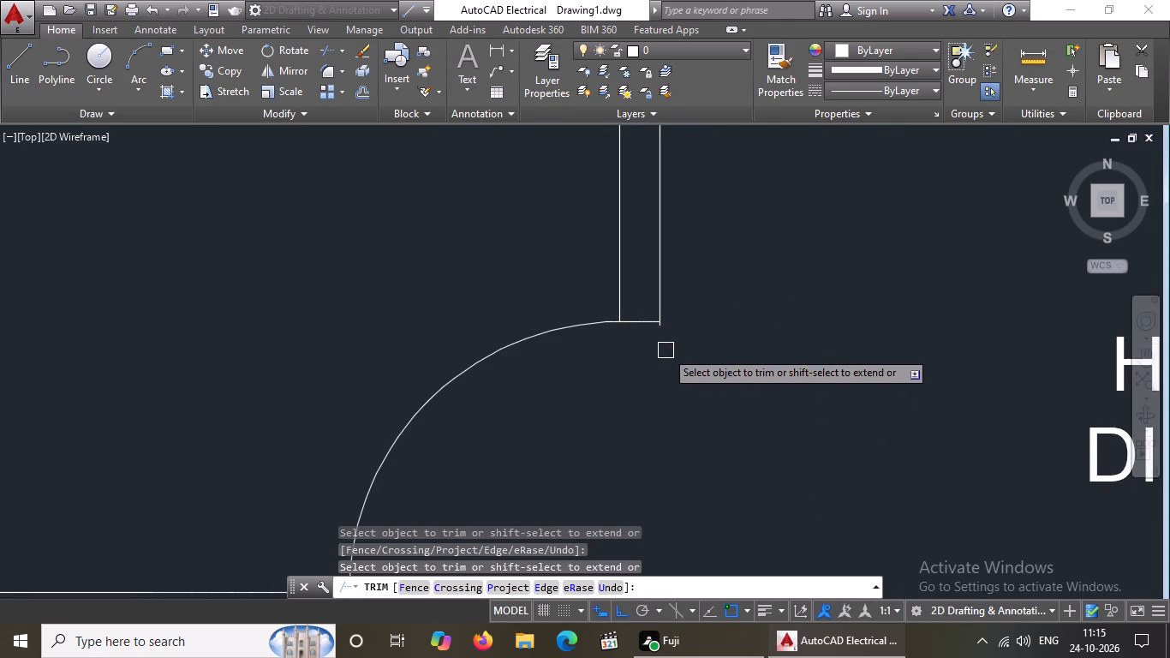
Clear both wall lines across the kitchen door opening to the hall, trimming the leftover ends at the jamb.
{"action": "scroll", "coordinate": [668, 348], "scroll_direction": "down", "scroll_amount": 6}
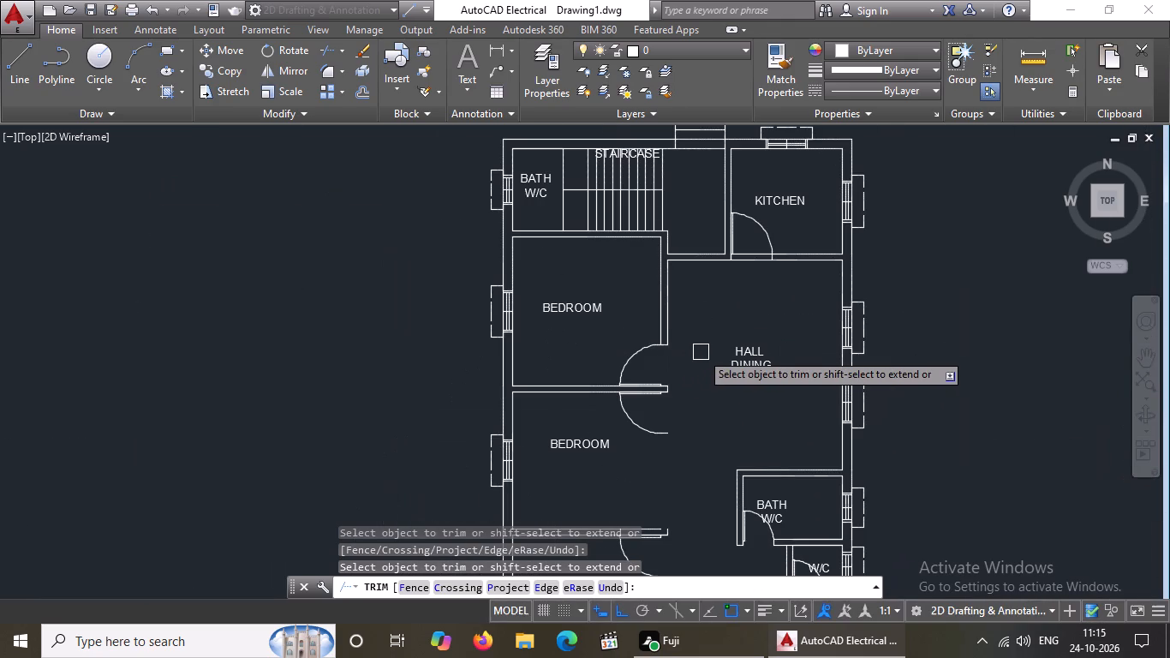
{"action": "scroll", "coordinate": [739, 233], "scroll_direction": "up", "scroll_amount": 2}
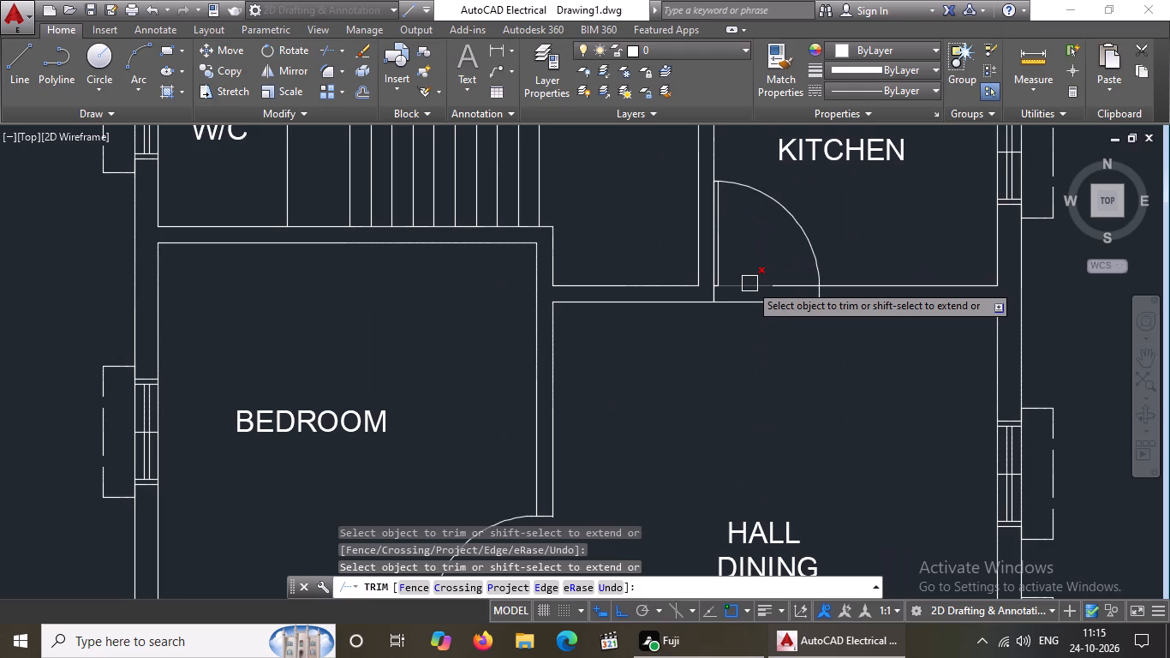
{"action": "left_click", "coordinate": [749, 283]}
{"action": "left_click", "coordinate": [737, 306]}
{"action": "left_click", "coordinate": [782, 285]}
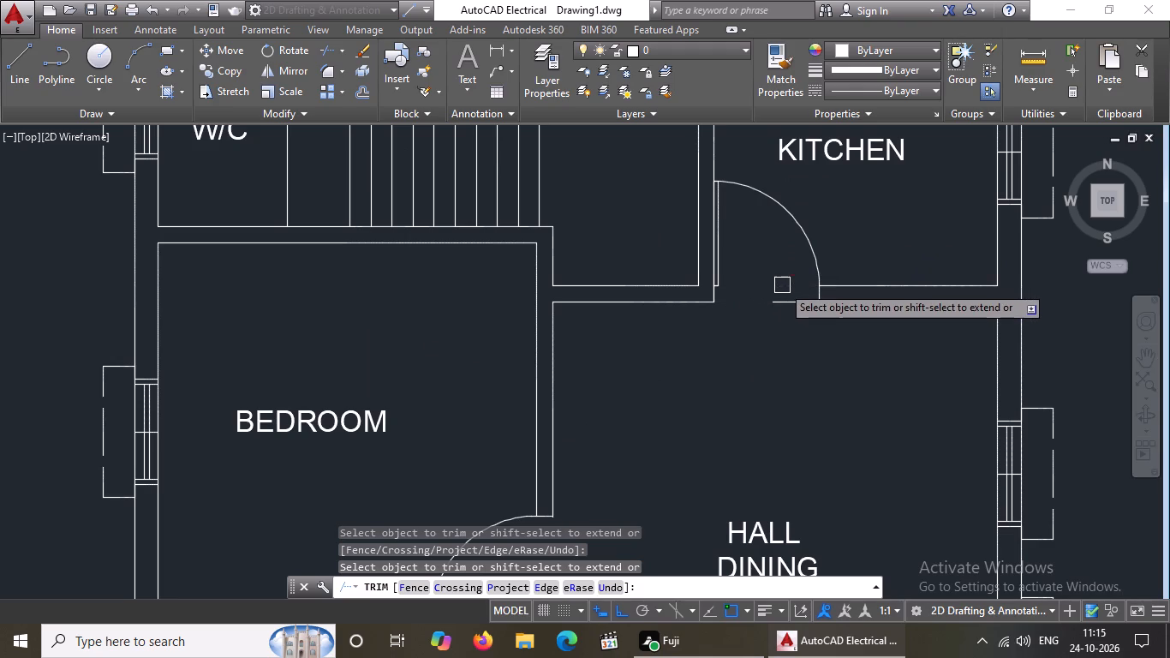
{"action": "left_click", "coordinate": [794, 299]}
{"action": "scroll", "coordinate": [795, 311], "scroll_direction": "up", "scroll_amount": 2}
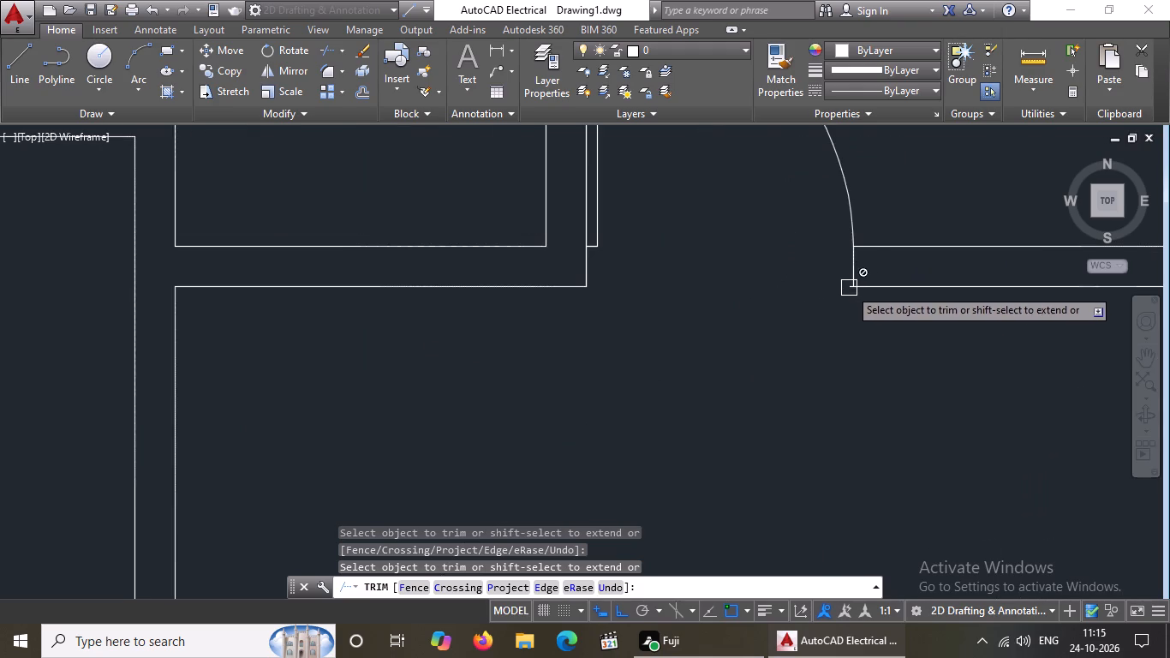
{"action": "scroll", "coordinate": [848, 288], "scroll_direction": "up", "scroll_amount": 2}
{"action": "left_click", "coordinate": [845, 289]}
{"action": "scroll", "coordinate": [758, 333], "scroll_direction": "down", "scroll_amount": 4}
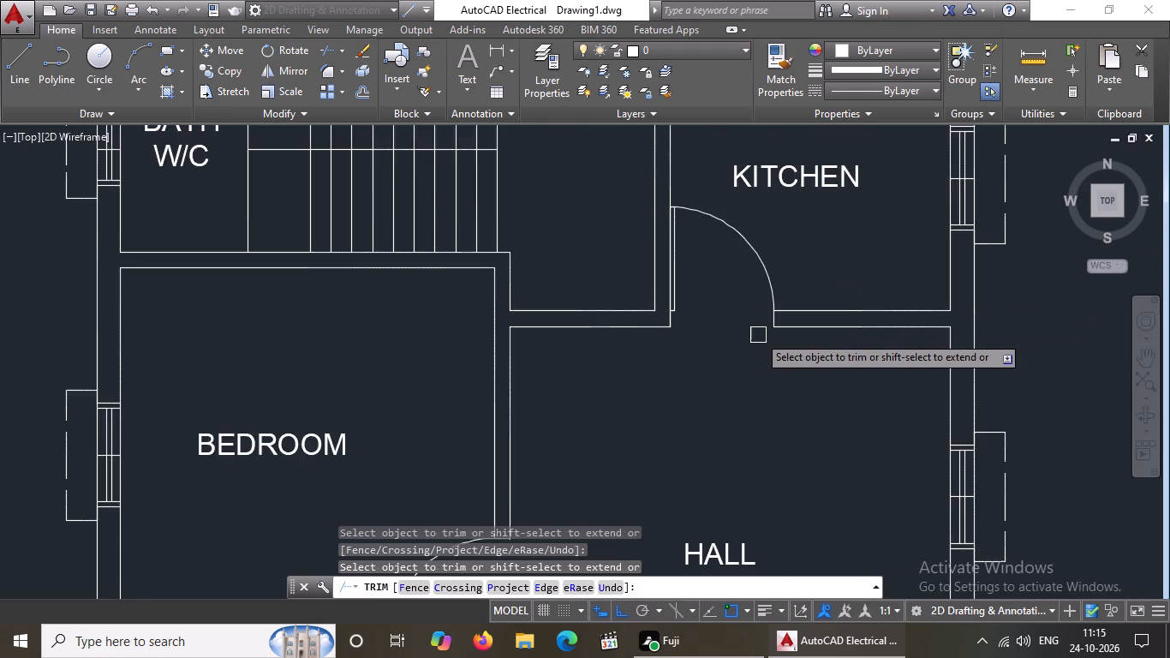
{"action": "scroll", "coordinate": [758, 335], "scroll_direction": "down", "scroll_amount": 3}
{"action": "middle_click_drag", "start_coordinate": [707, 369], "coordinate": [695, 350]}
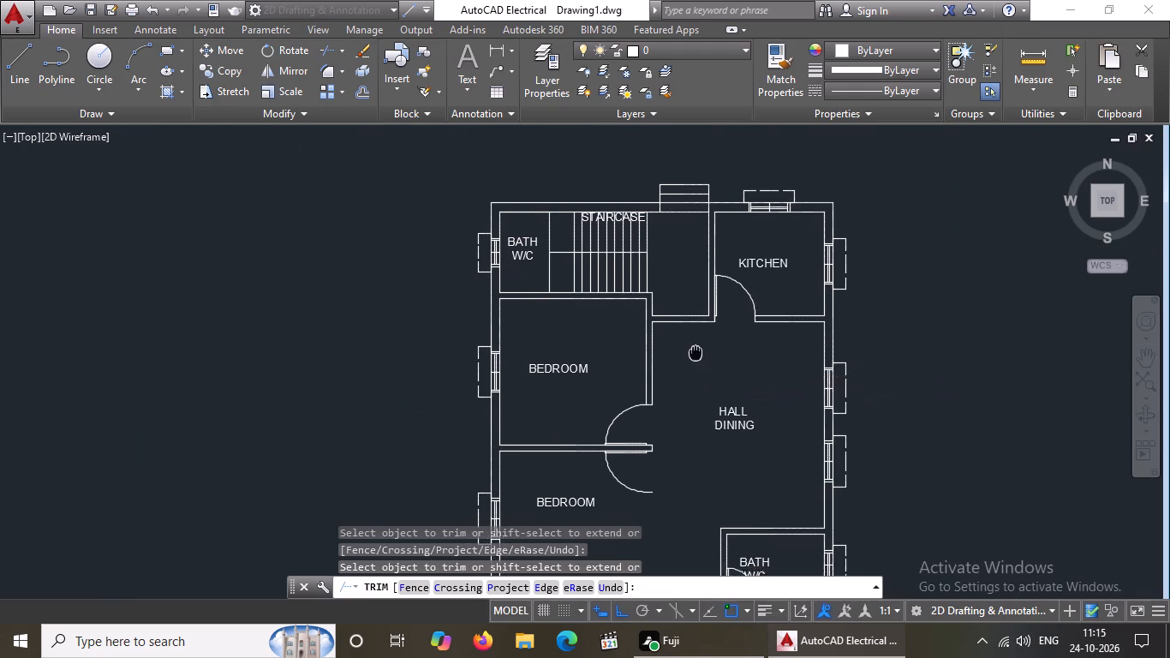
{"action": "middle_click_drag", "start_coordinate": [695, 350], "coordinate": [688, 316]}
{"action": "middle_click_drag", "start_coordinate": [614, 458], "coordinate": [607, 385]}
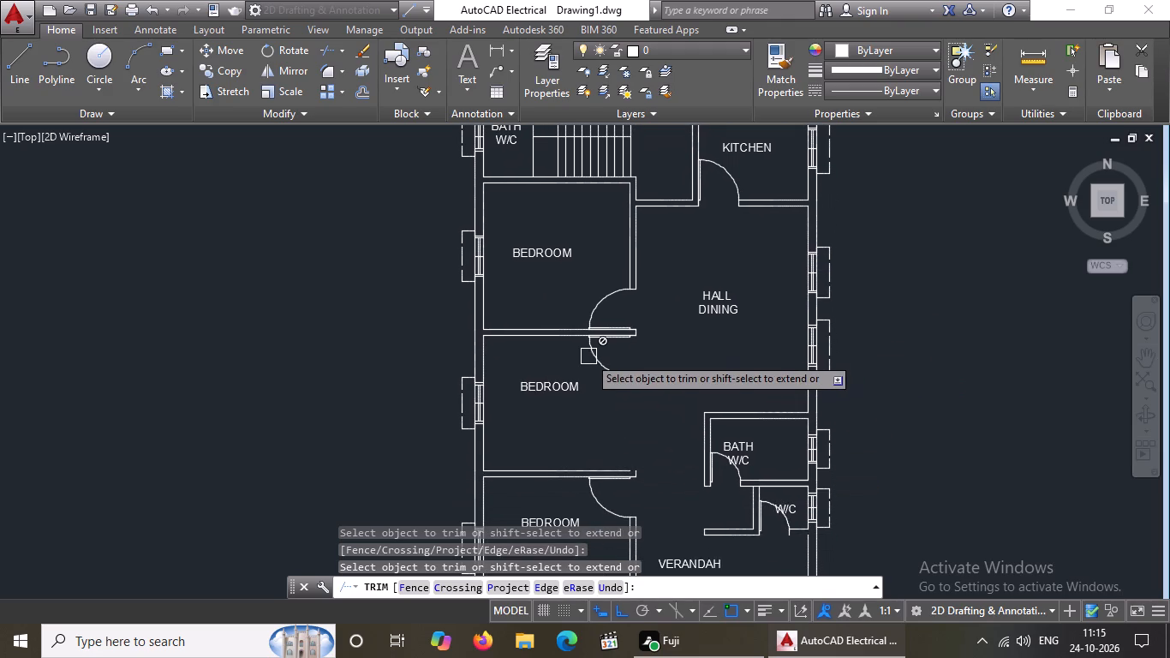
{"action": "key", "text": "Escape"}
Draw the middle bedroom's inner hall-side wall line from its lower inside corner up to the end of the door arc.
{"action": "scroll", "coordinate": [618, 444], "scroll_direction": "up", "scroll_amount": 2}
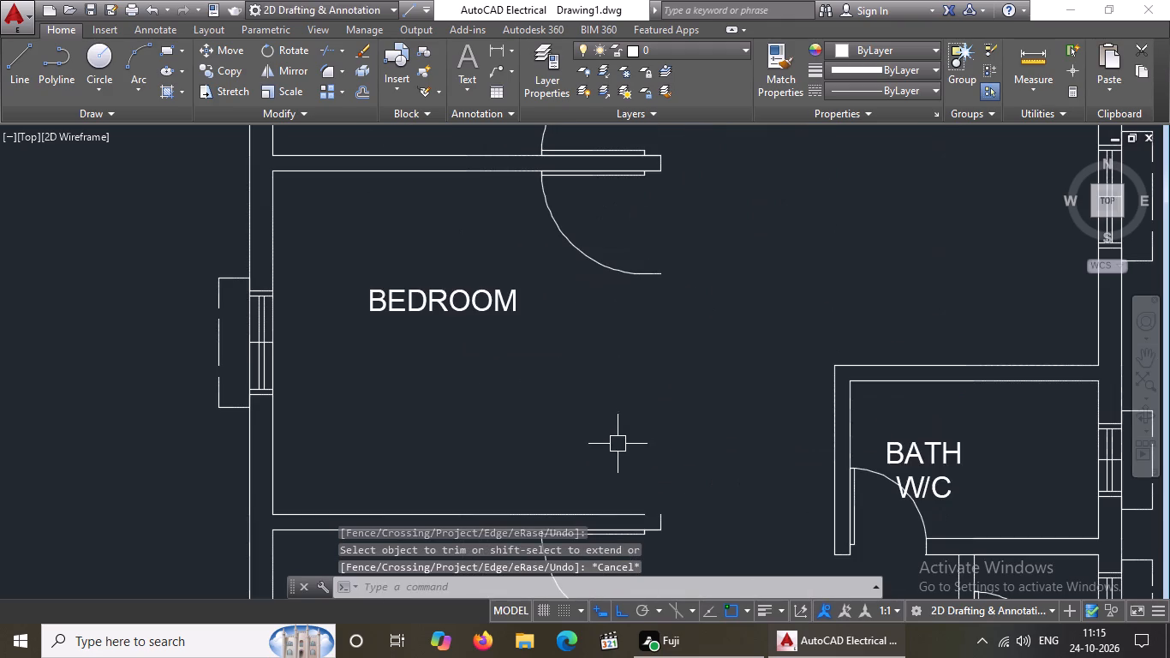
{"action": "key", "text": "Escape"}
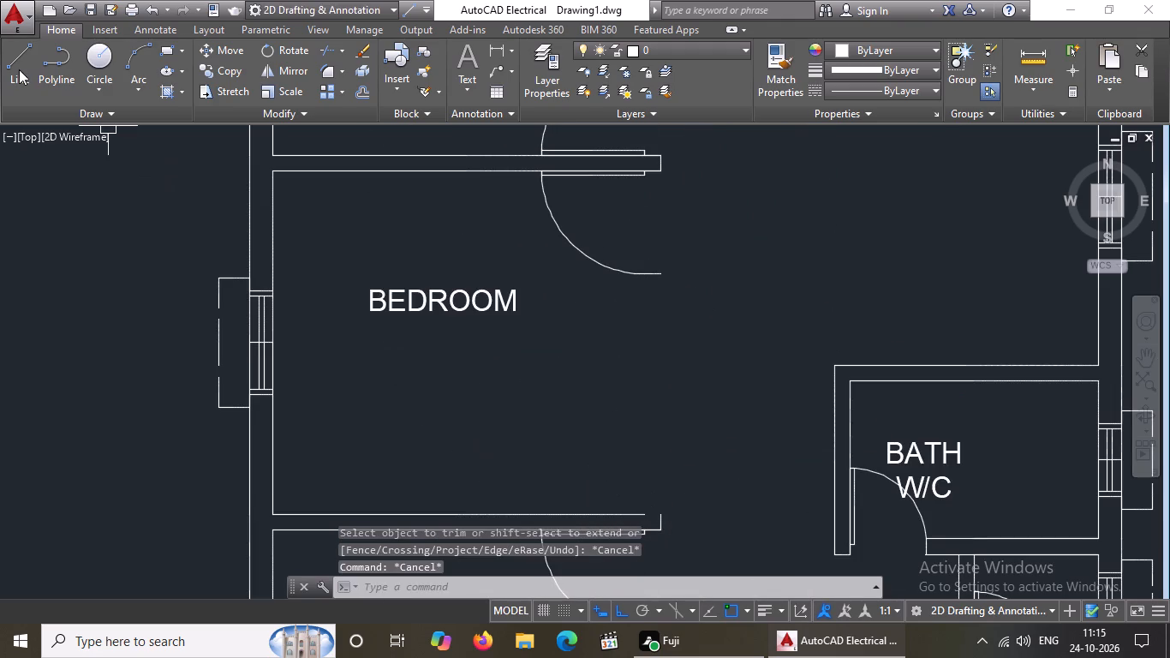
{"action": "left_click", "coordinate": [19, 69]}
{"action": "left_click", "coordinate": [643, 514]}
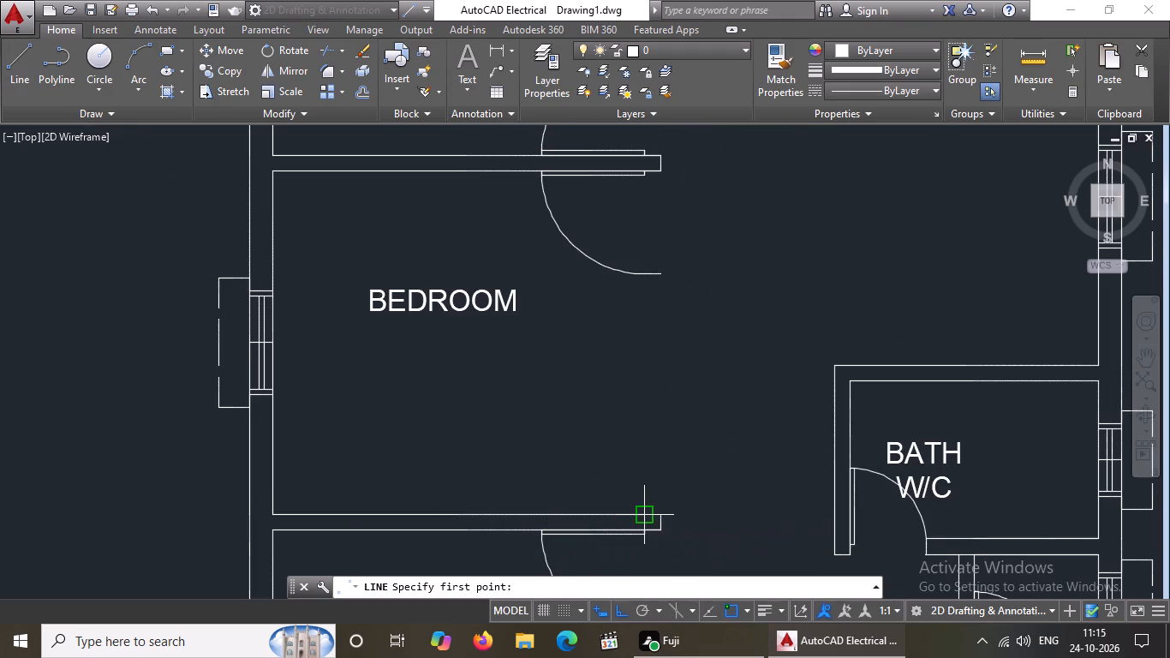
{"action": "left_click", "coordinate": [643, 274]}
{"action": "key", "text": "Escape"}
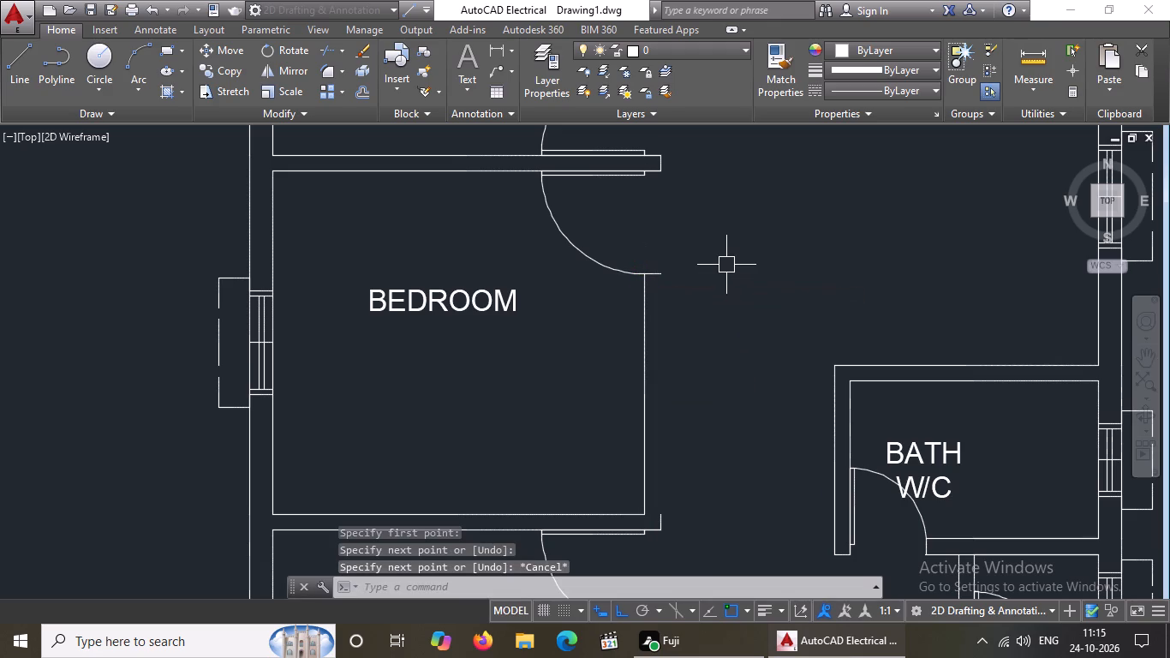
Extend the middle bedroom's outer hall-side wall line from its lower corner up to the jamb line at the end of the door arc.
{"action": "type", "text": "EX"}
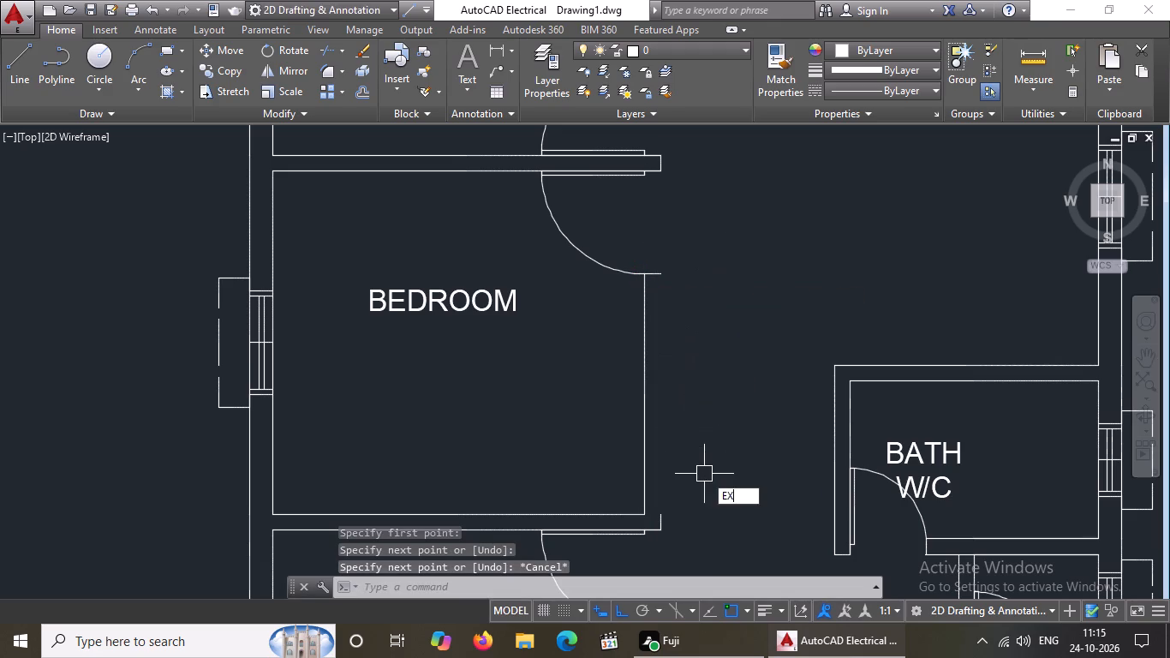
{"action": "key", "text": "space"}
{"action": "key", "text": "space"}
{"action": "left_click", "coordinate": [660, 511]}
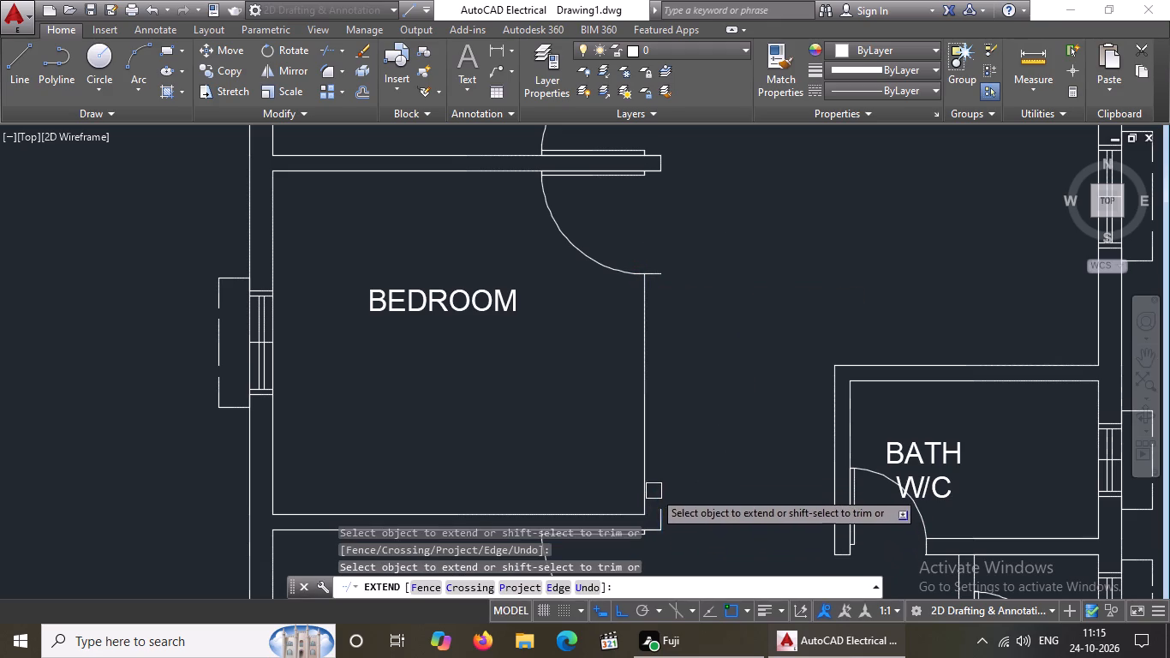
{"action": "left_click", "coordinate": [663, 511]}
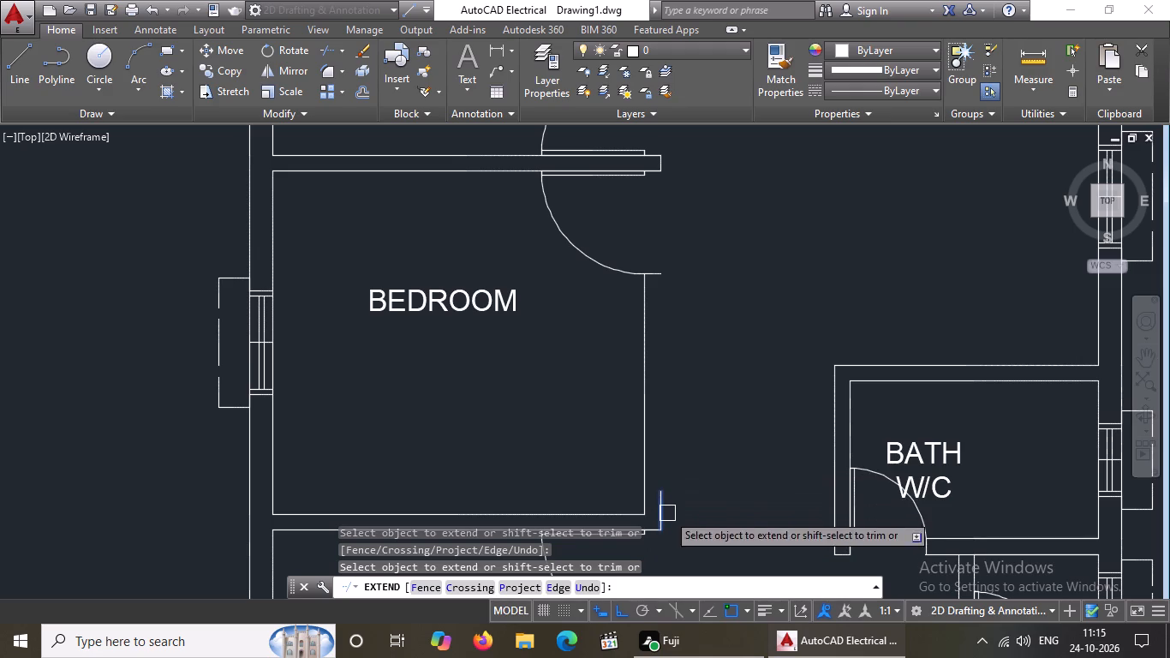
{"action": "left_click", "coordinate": [668, 514]}
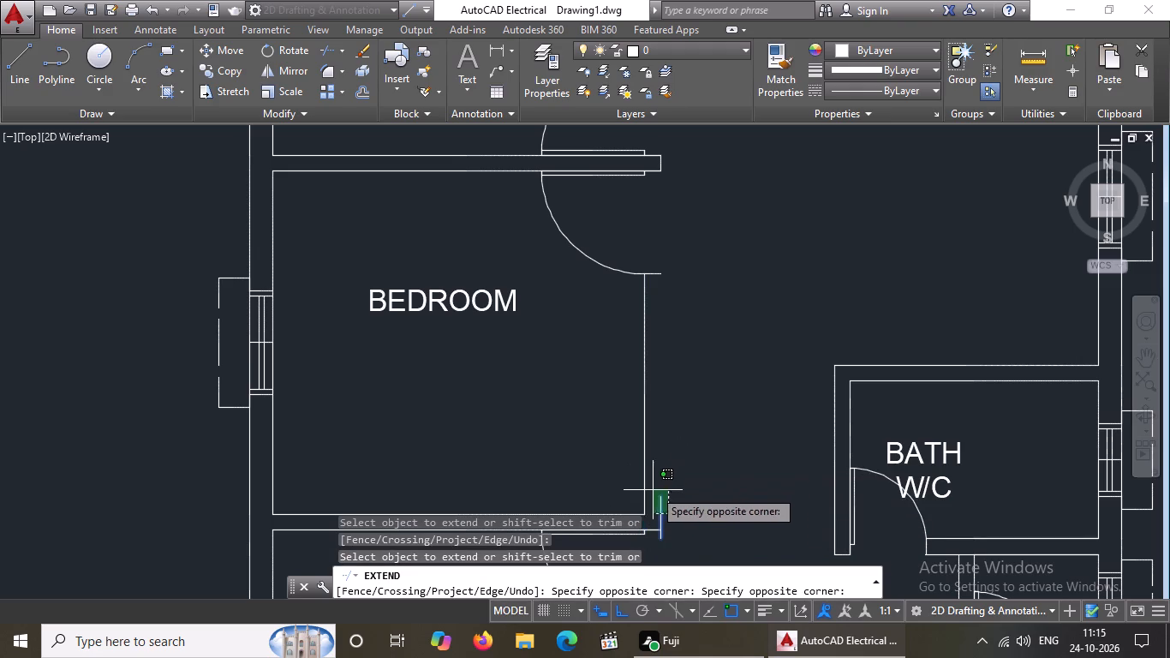
{"action": "key", "text": "Escape"}
{"action": "key", "text": "Escape"}
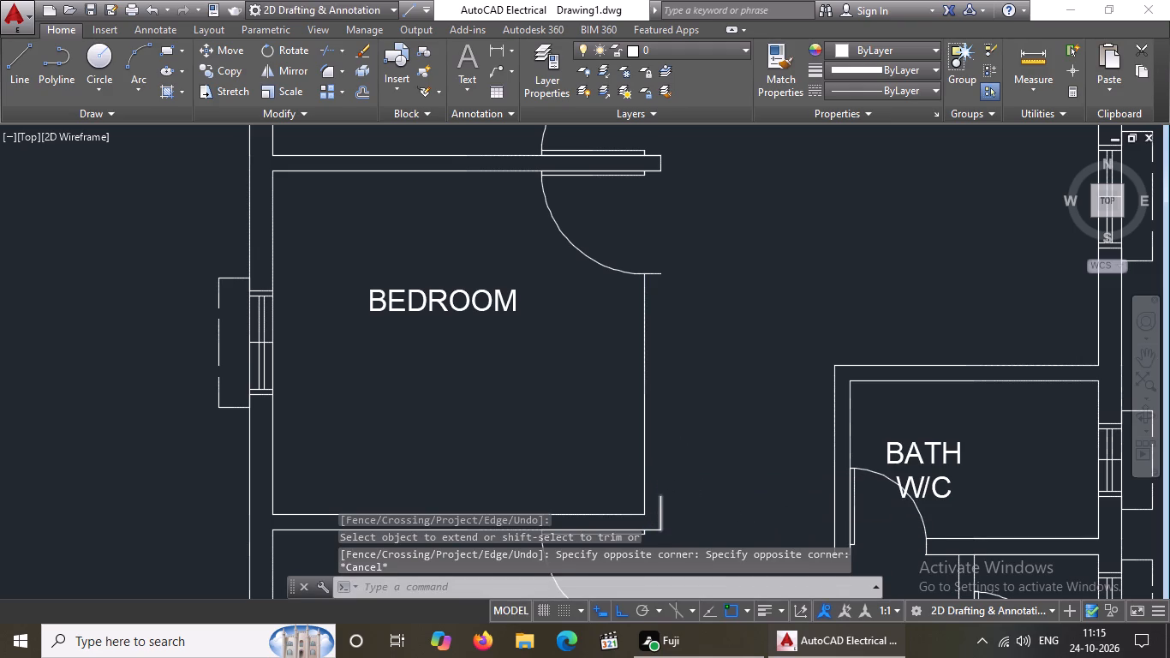
{"action": "type", "text": "EX"}
{"action": "key", "text": "Return"}
{"action": "key", "text": "Return"}
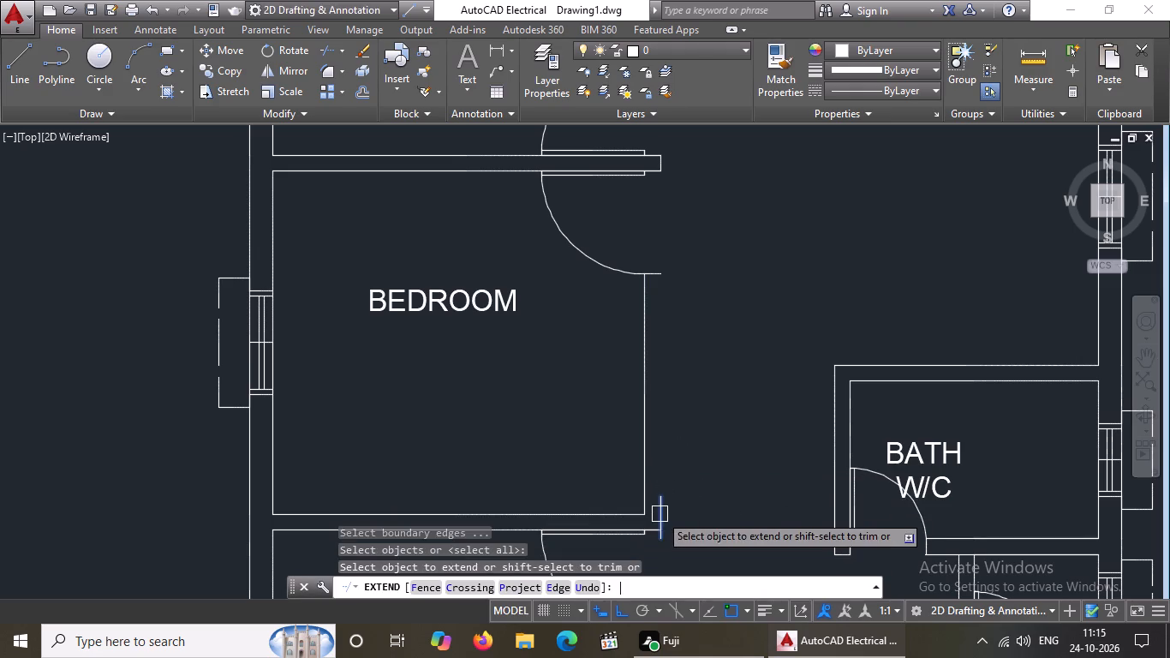
{"action": "left_click", "coordinate": [660, 503]}
{"action": "left_click", "coordinate": [660, 494]}
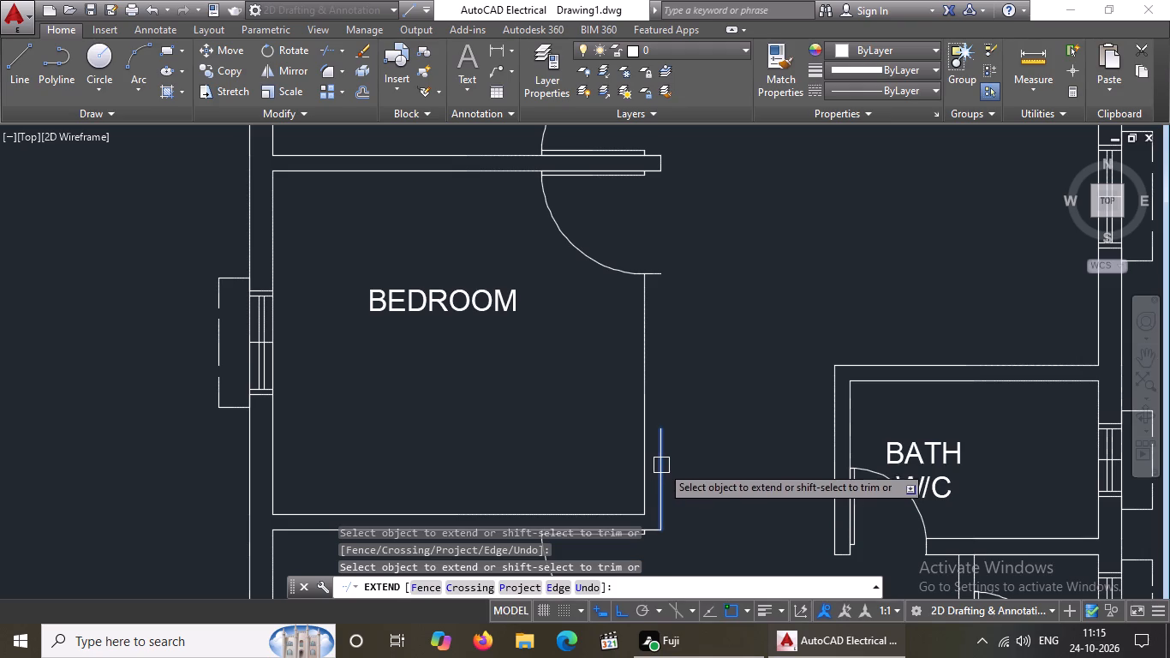
{"action": "left_click", "coordinate": [661, 464]}
{"action": "left_click", "coordinate": [662, 456]}
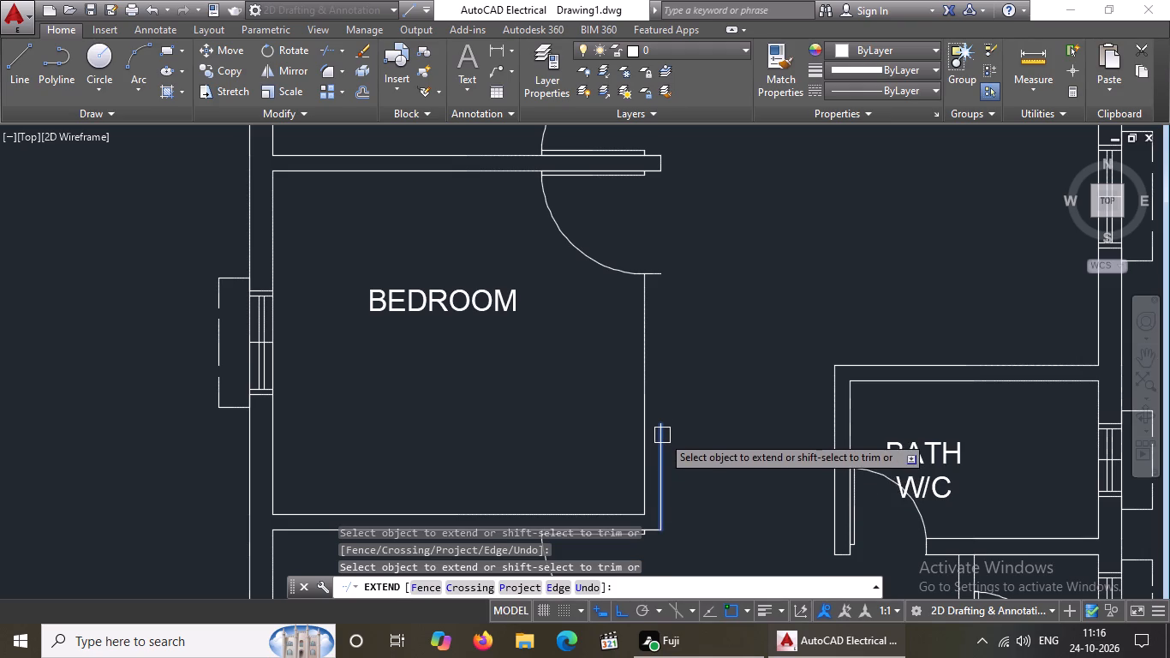
{"action": "left_click", "coordinate": [662, 456]}
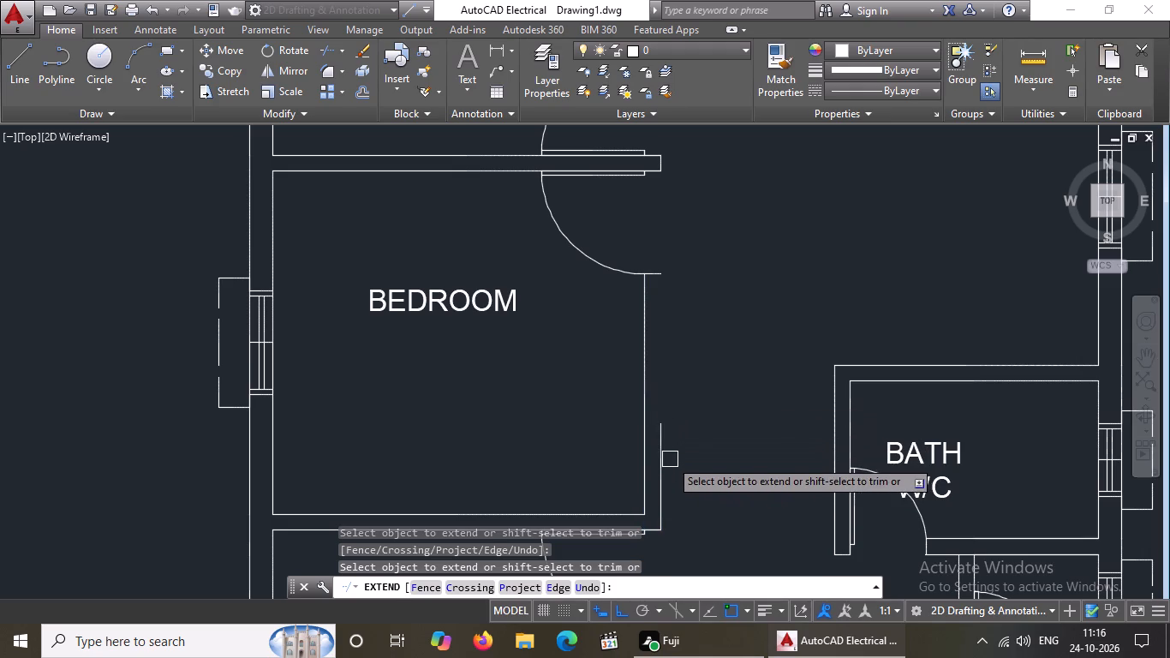
{"action": "left_click", "coordinate": [661, 469]}
{"action": "left_click", "coordinate": [659, 446]}
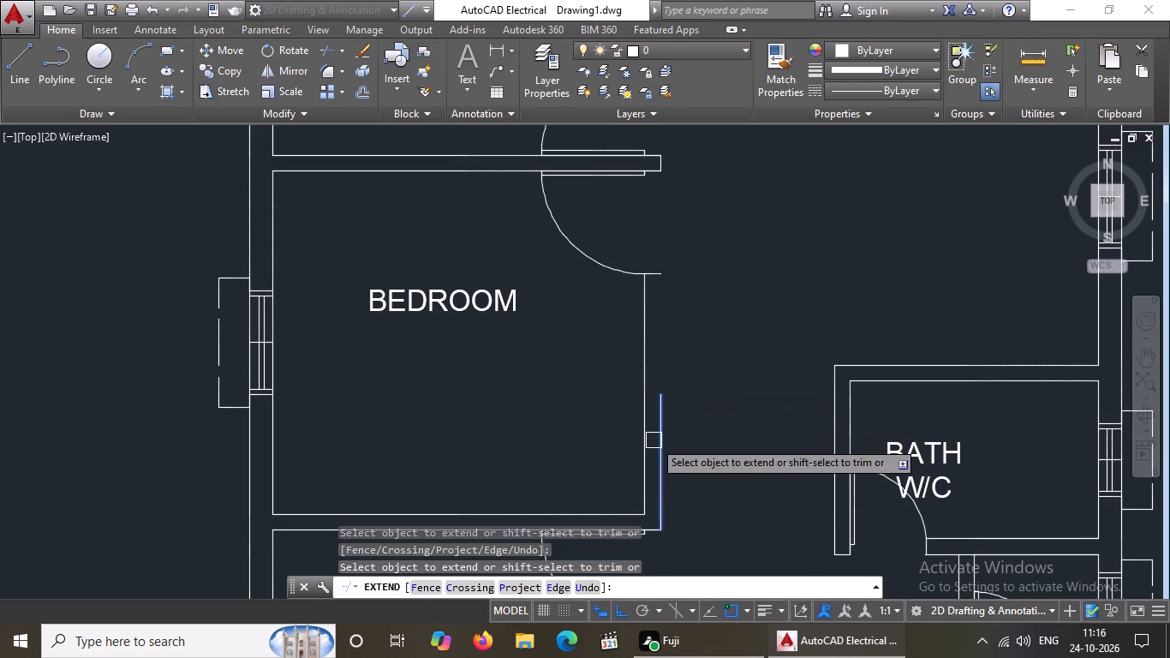
{"action": "left_click", "coordinate": [654, 441]}
{"action": "left_click_drag", "start_coordinate": [662, 440], "coordinate": [661, 422]}
{"action": "left_click_drag", "start_coordinate": [660, 427], "coordinate": [660, 437]}
{"action": "left_click", "coordinate": [657, 417]}
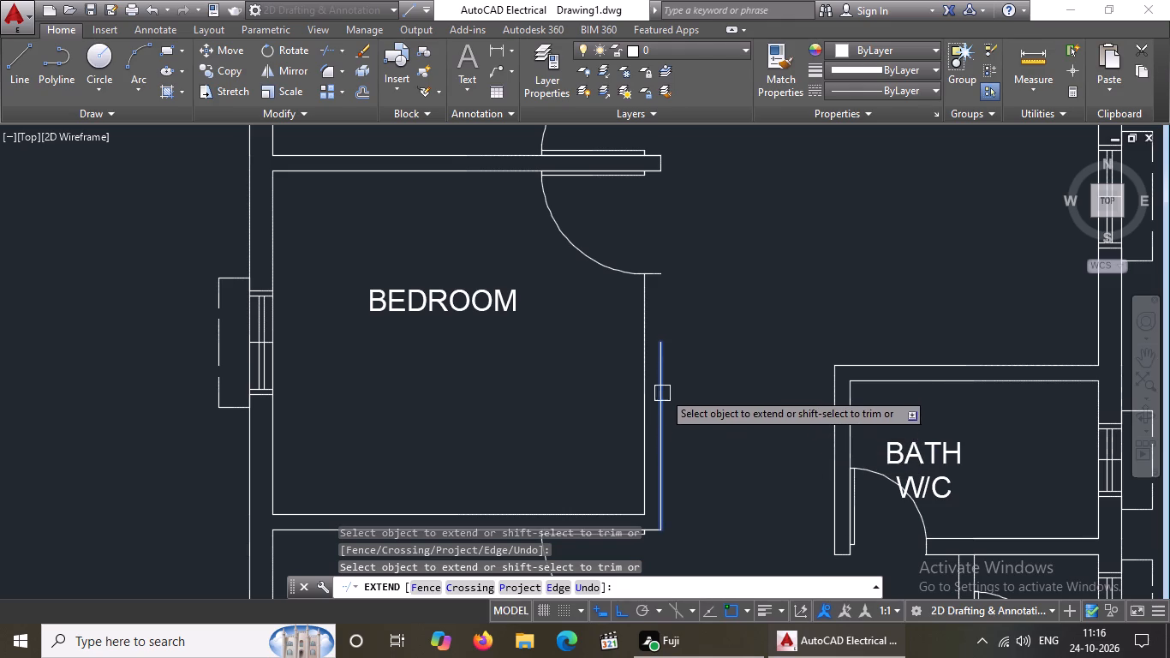
{"action": "left_click", "coordinate": [660, 383]}
{"action": "left_click", "coordinate": [660, 381]}
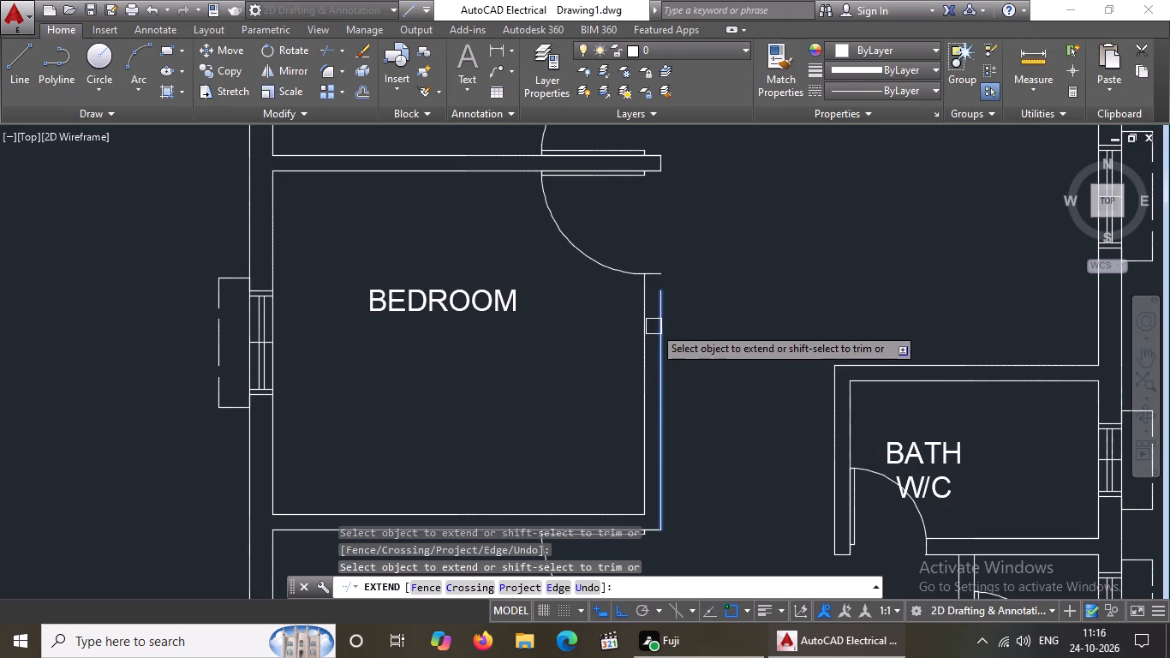
{"action": "left_click", "coordinate": [655, 320]}
{"action": "left_click", "coordinate": [657, 292]}
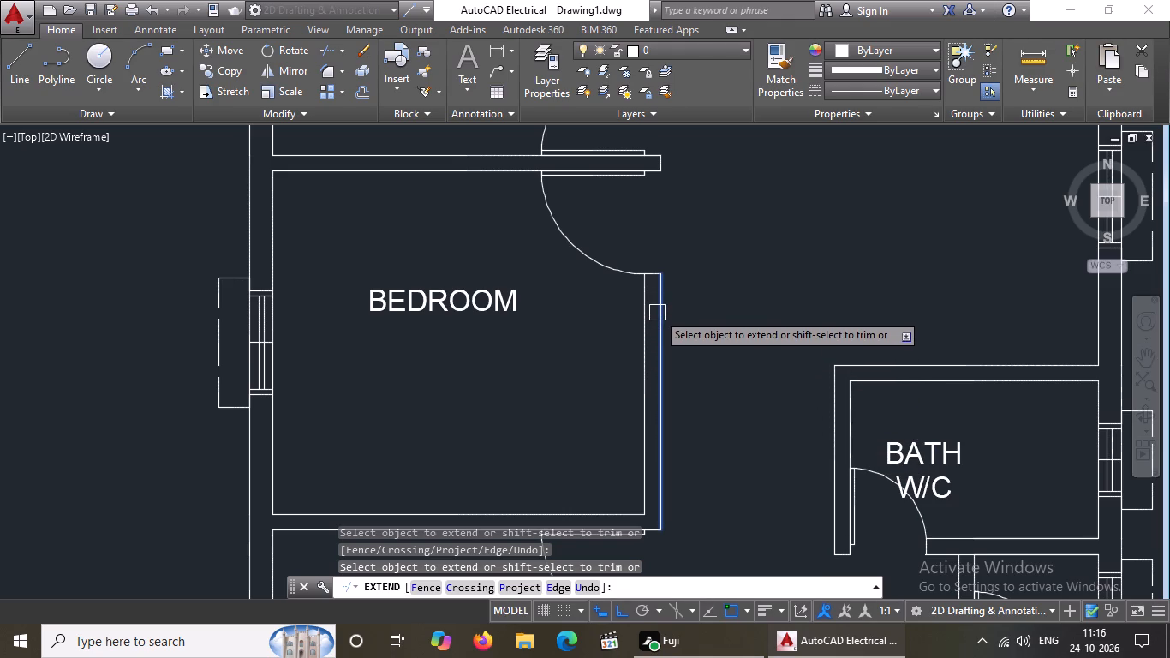
{"action": "left_click", "coordinate": [657, 313]}
{"action": "scroll", "coordinate": [707, 387], "scroll_direction": "down", "scroll_amount": 3}
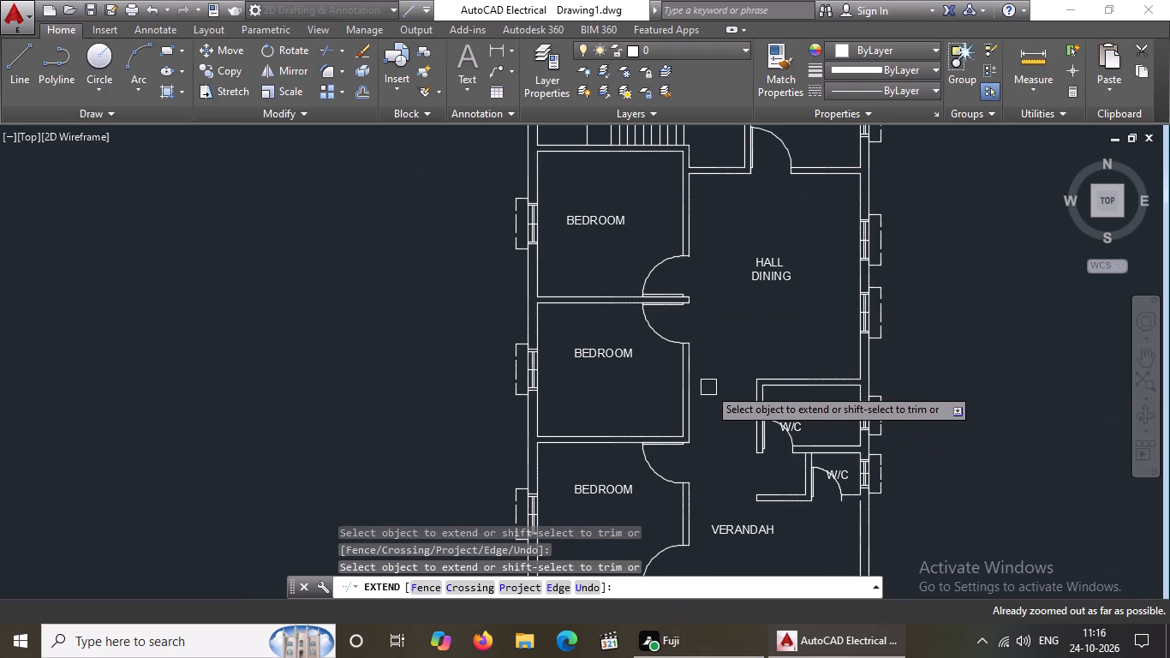
{"action": "key", "text": "Escape"}
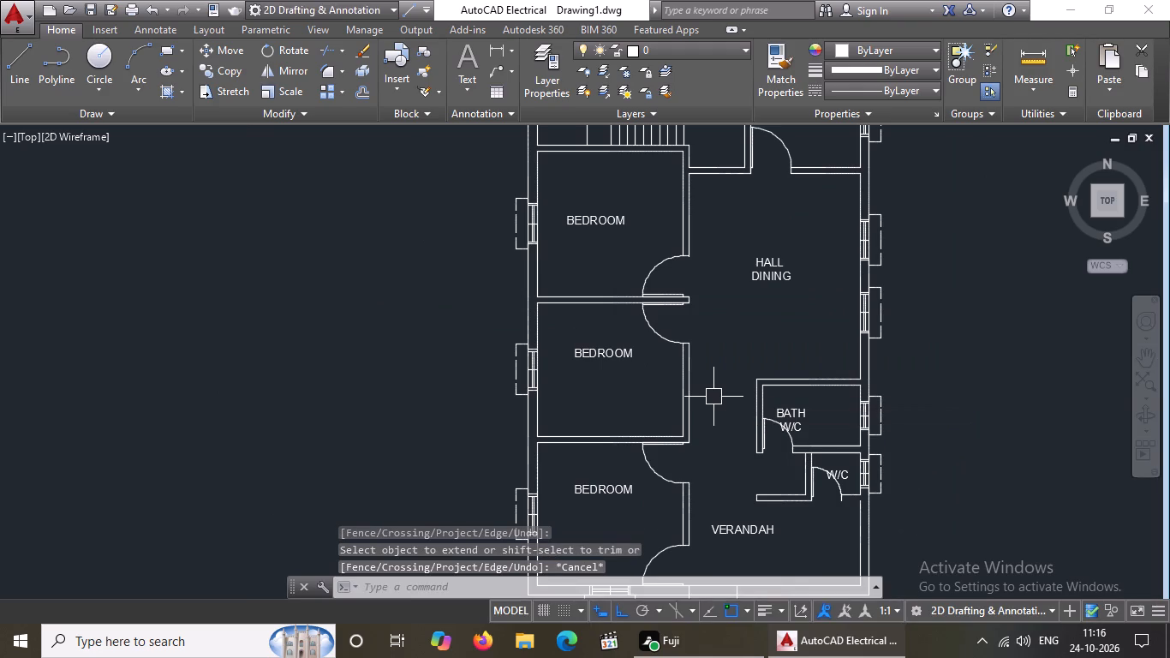
Examine the walls and door openings across the bedrooms, bath, W/C and verandah, including a view of the whole plan.
{"action": "scroll", "coordinate": [713, 392], "scroll_direction": "down", "scroll_amount": 6}
{"action": "scroll", "coordinate": [720, 326], "scroll_direction": "up", "scroll_amount": 1}
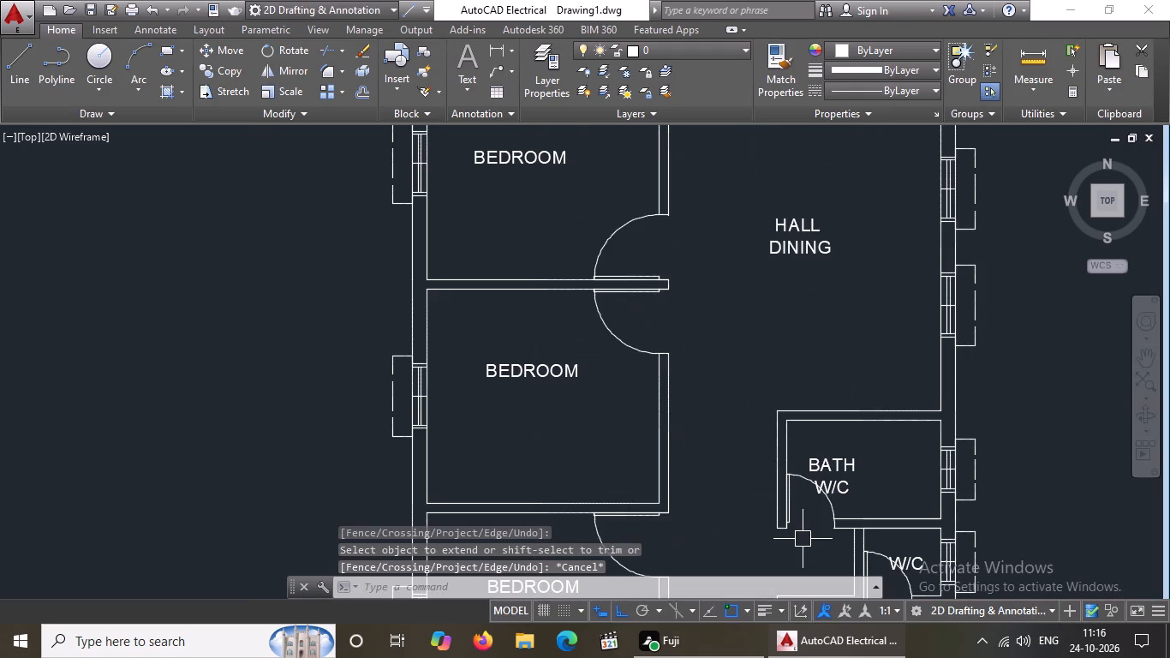
{"action": "scroll", "coordinate": [775, 495], "scroll_direction": "down", "scroll_amount": 7}
{"action": "middle_click_drag", "start_coordinate": [755, 432], "coordinate": [732, 314]}
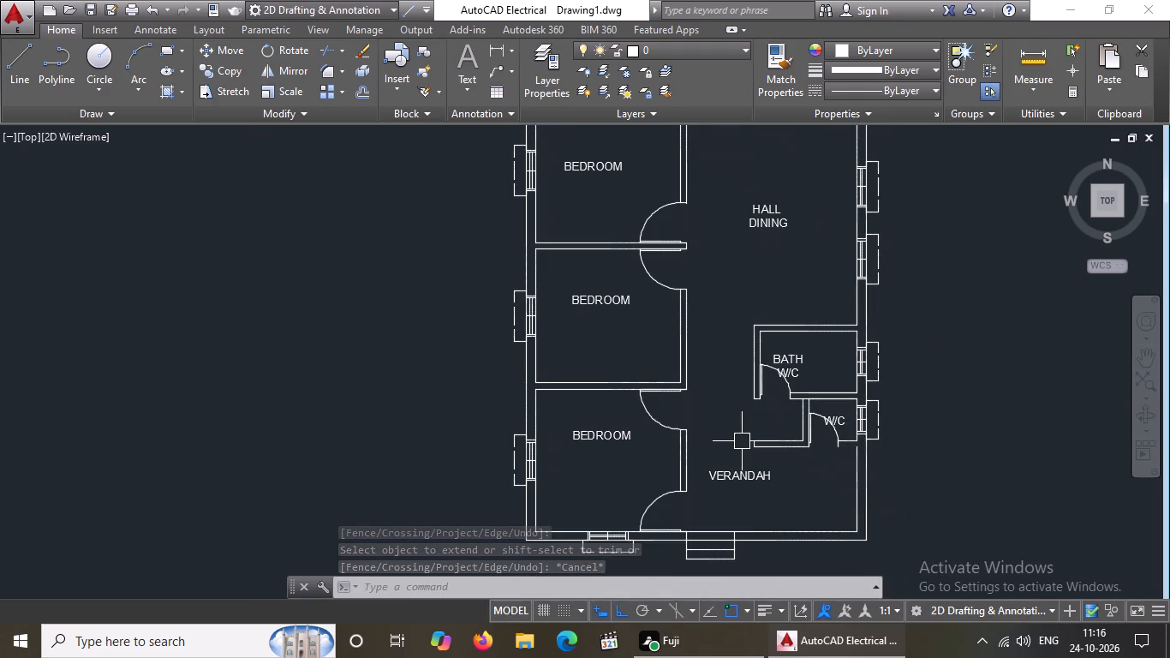
{"action": "scroll", "coordinate": [644, 583], "scroll_direction": "up", "scroll_amount": 5}
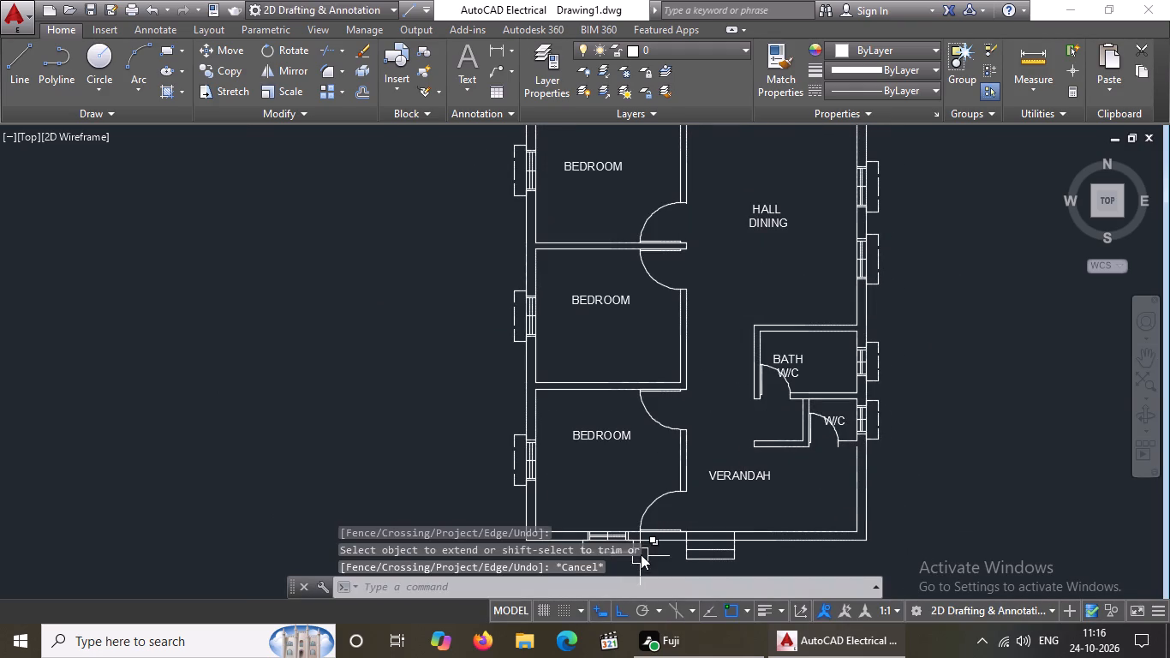
{"action": "scroll", "coordinate": [719, 491], "scroll_direction": "up", "scroll_amount": 2}
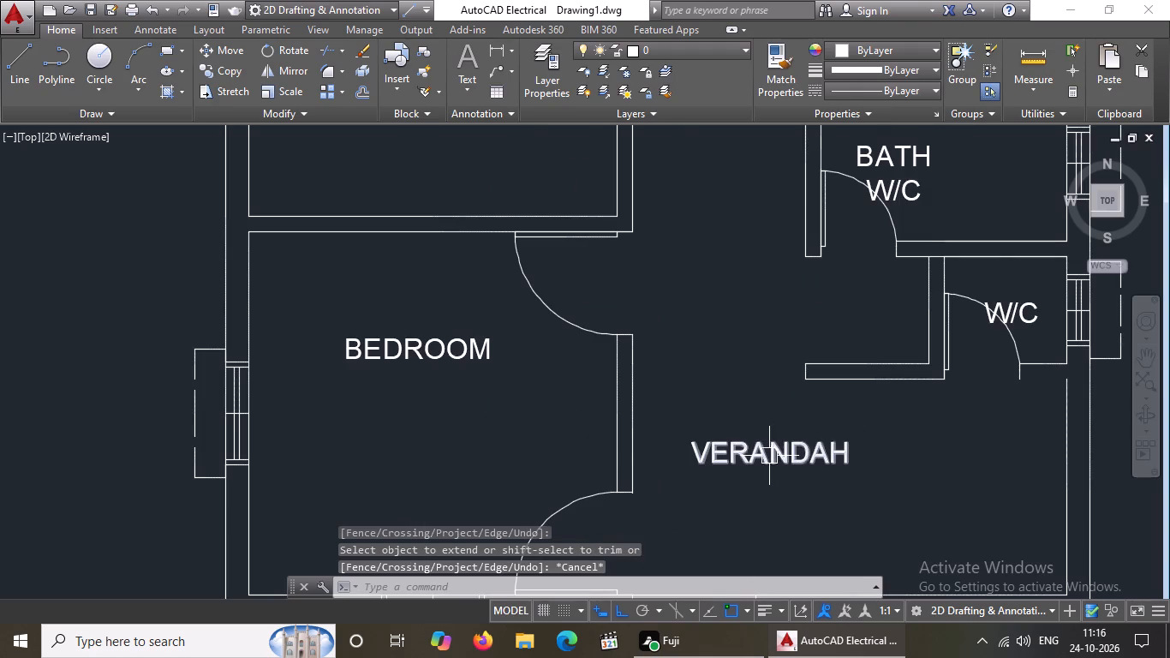
{"action": "scroll", "coordinate": [655, 437], "scroll_direction": "down", "scroll_amount": 9}
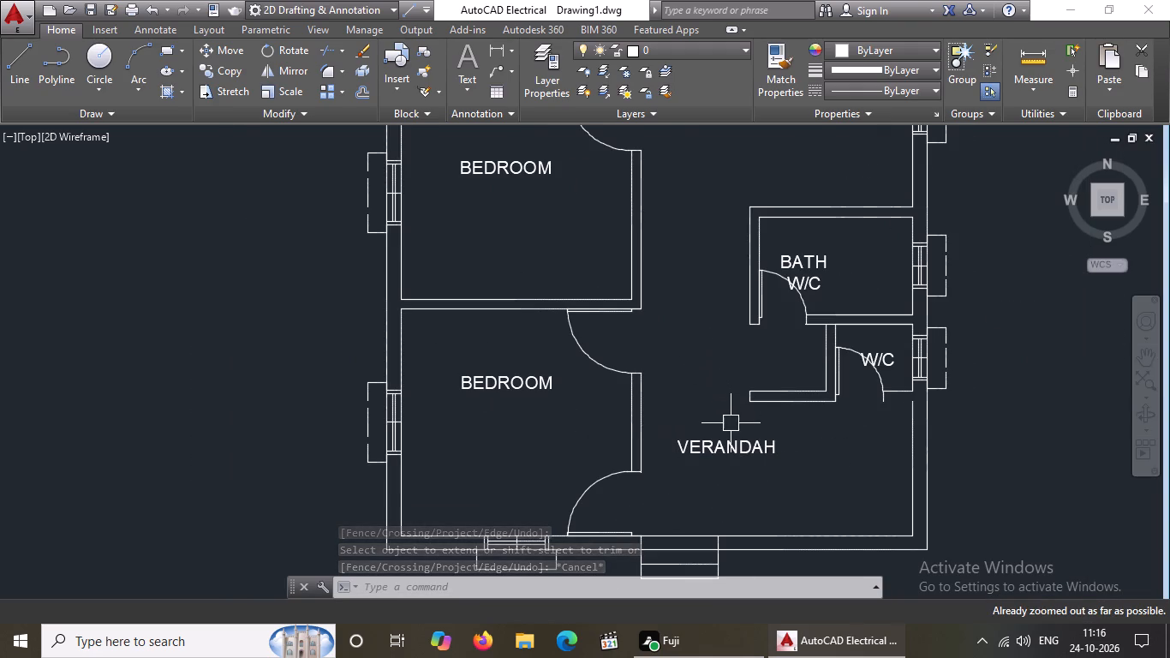
{"action": "scroll", "coordinate": [751, 380], "scroll_direction": "down", "scroll_amount": 6}
{"action": "key", "text": "Escape"}
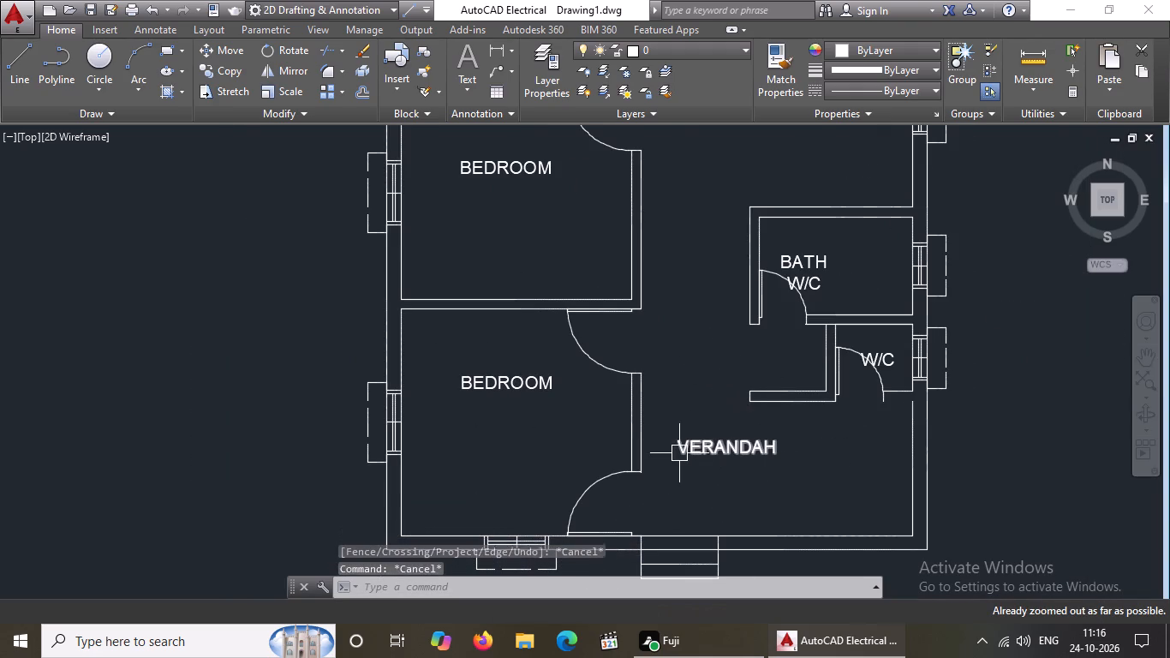
{"action": "type", "text": "Z A"}
{"action": "key", "text": "space"}
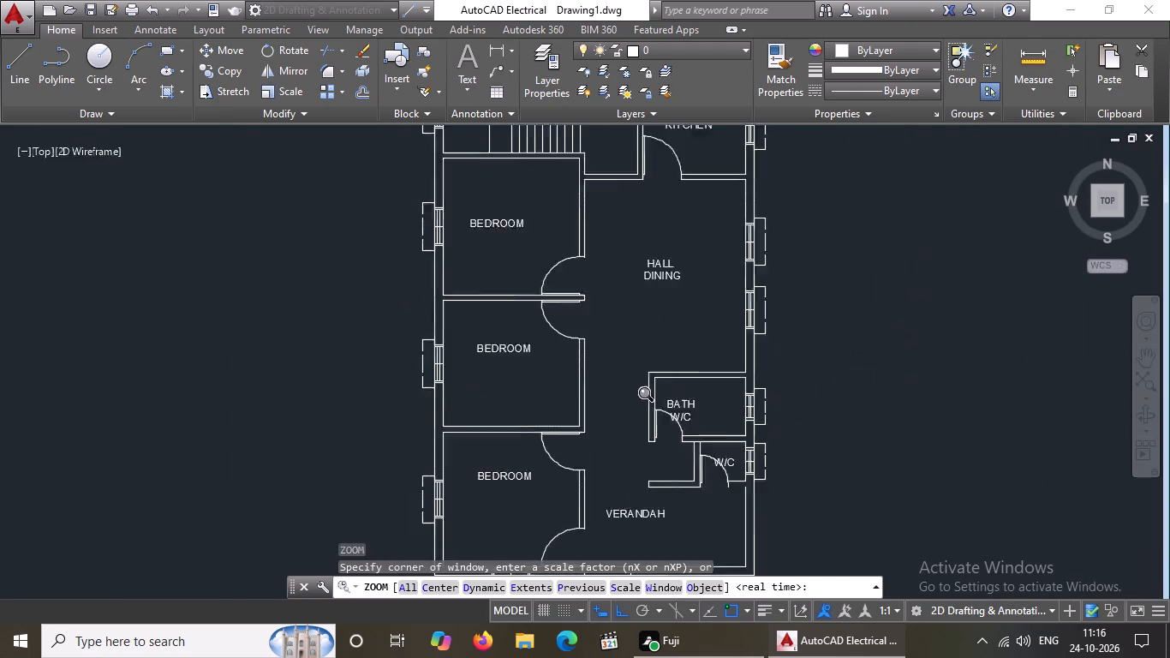
{"action": "scroll", "coordinate": [635, 408], "scroll_direction": "down", "scroll_amount": 3}
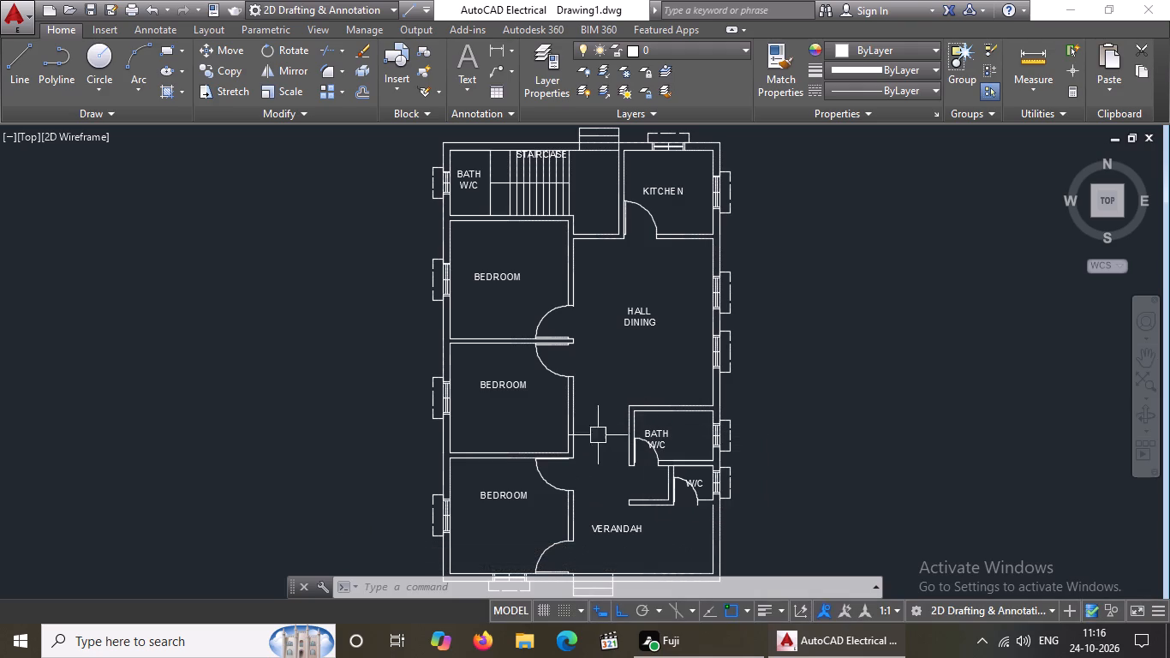
Place a single-line text label W in the window projection outside the BATH W/C beside the staircase, running vertically downward.
{"action": "scroll", "coordinate": [613, 410], "scroll_direction": "down", "scroll_amount": 2}
{"action": "middle_click_drag", "start_coordinate": [617, 380], "coordinate": [617, 497]}
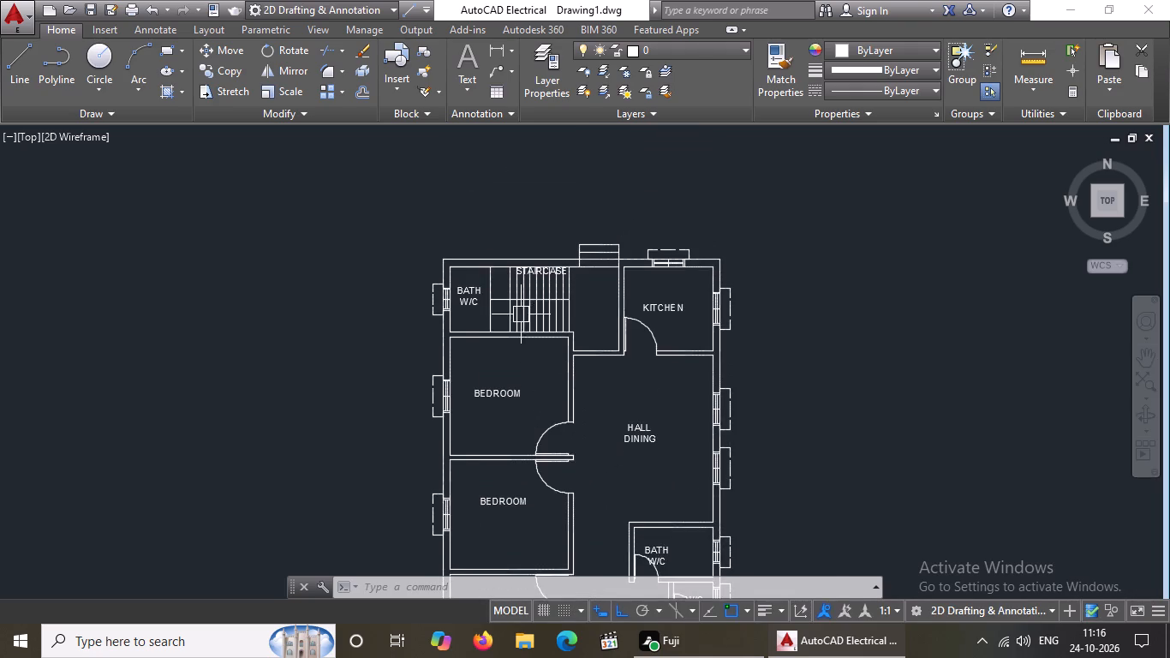
{"action": "scroll", "coordinate": [522, 311], "scroll_direction": "up", "scroll_amount": 1}
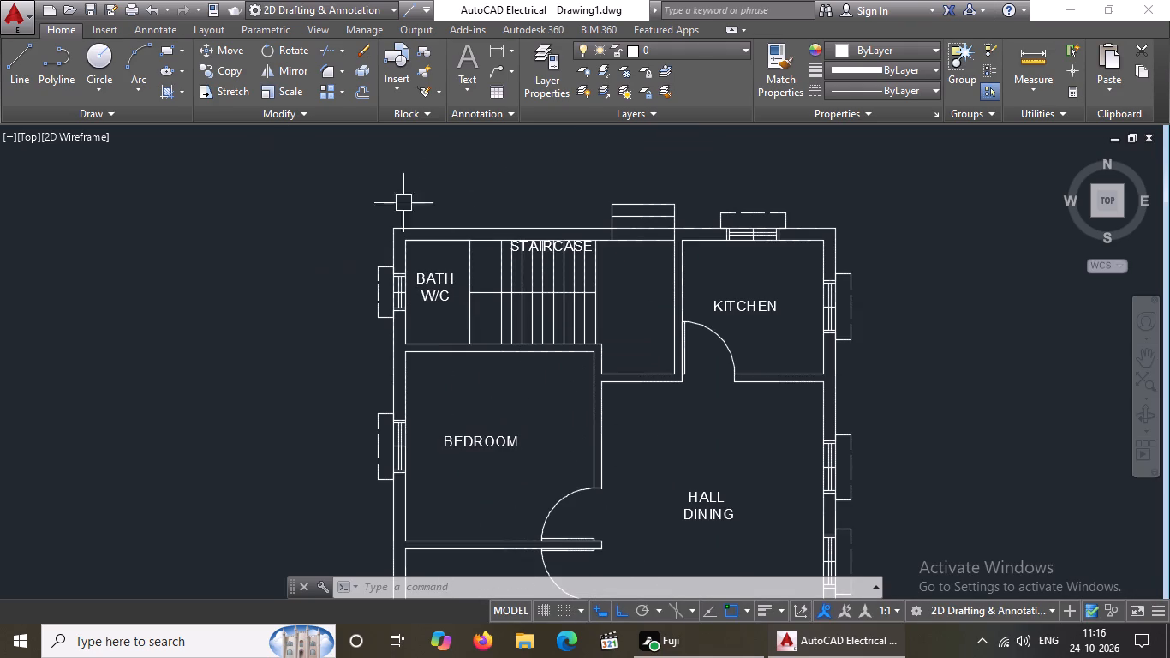
{"action": "left_click", "coordinate": [466, 84]}
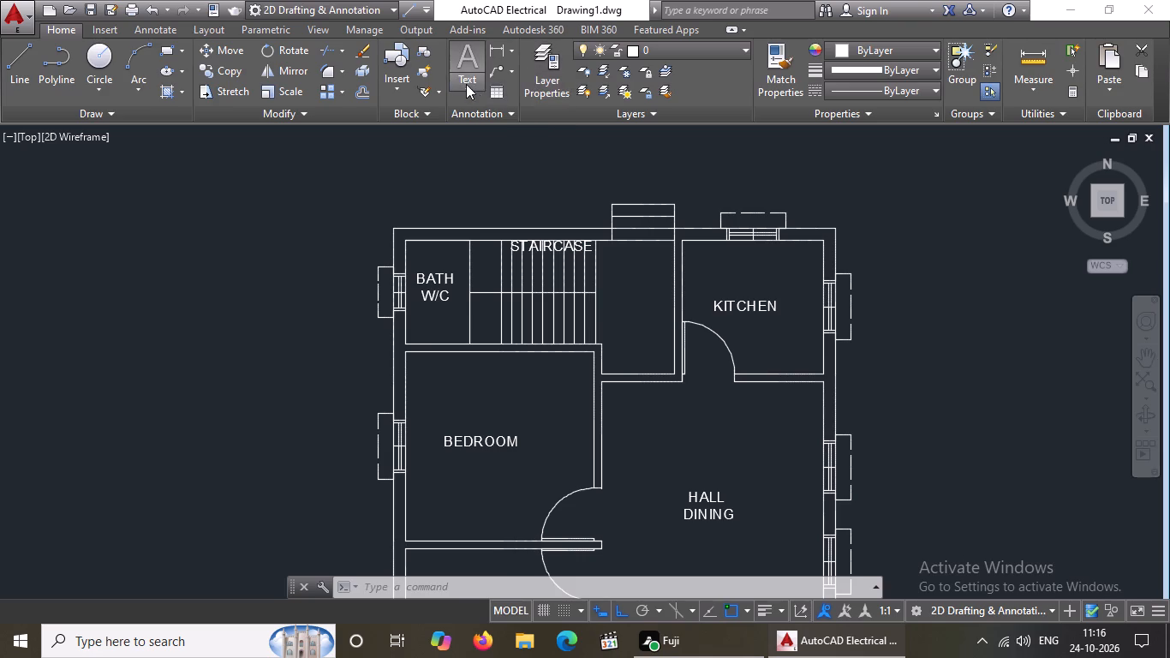
{"action": "left_click", "coordinate": [495, 144]}
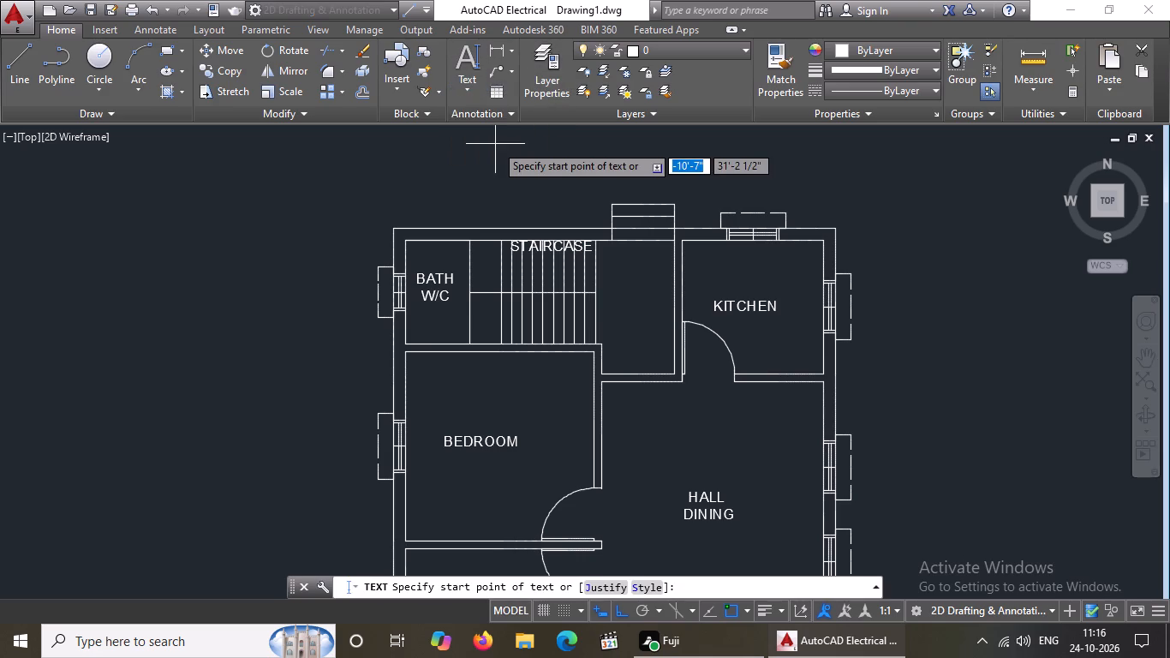
{"action": "scroll", "coordinate": [398, 305], "scroll_direction": "up", "scroll_amount": 2}
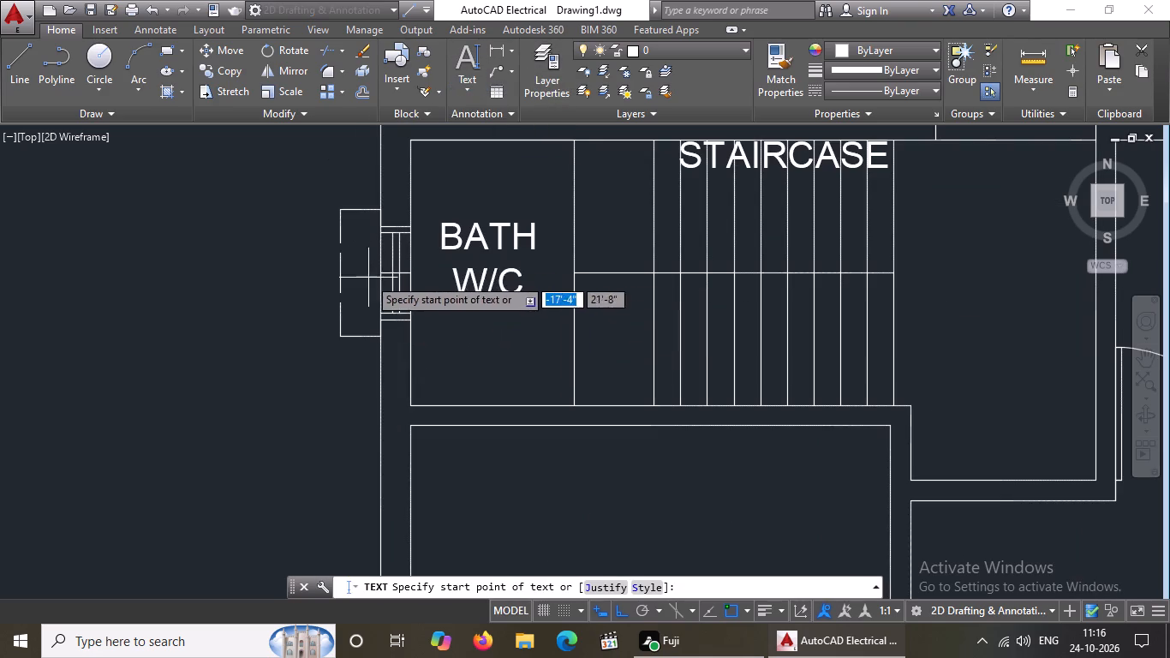
{"action": "left_click", "coordinate": [354, 252]}
{"action": "left_click", "coordinate": [351, 284]}
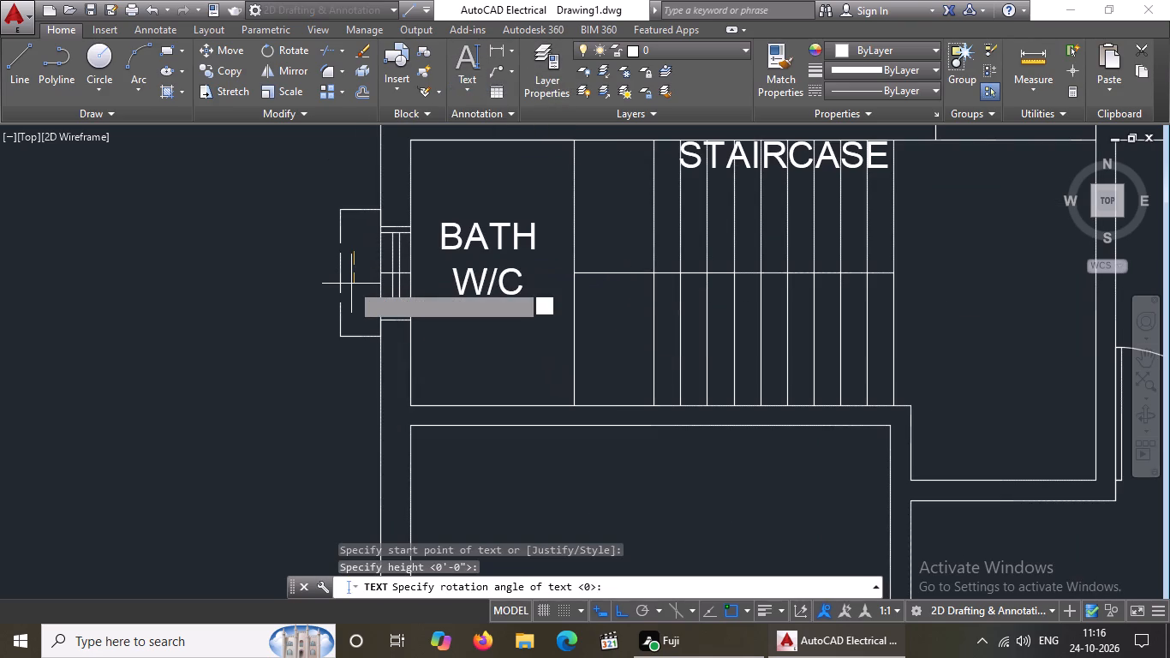
{"action": "left_click", "coordinate": [351, 284]}
{"action": "key", "text": "w"}
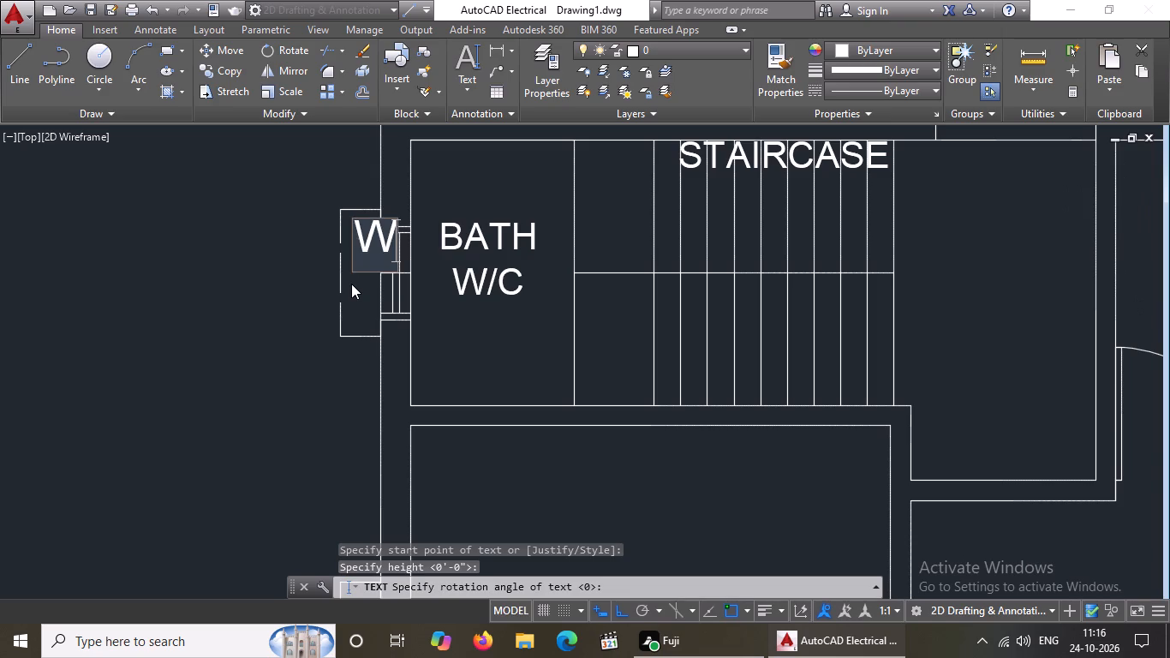
{"action": "left_click", "coordinate": [260, 164]}
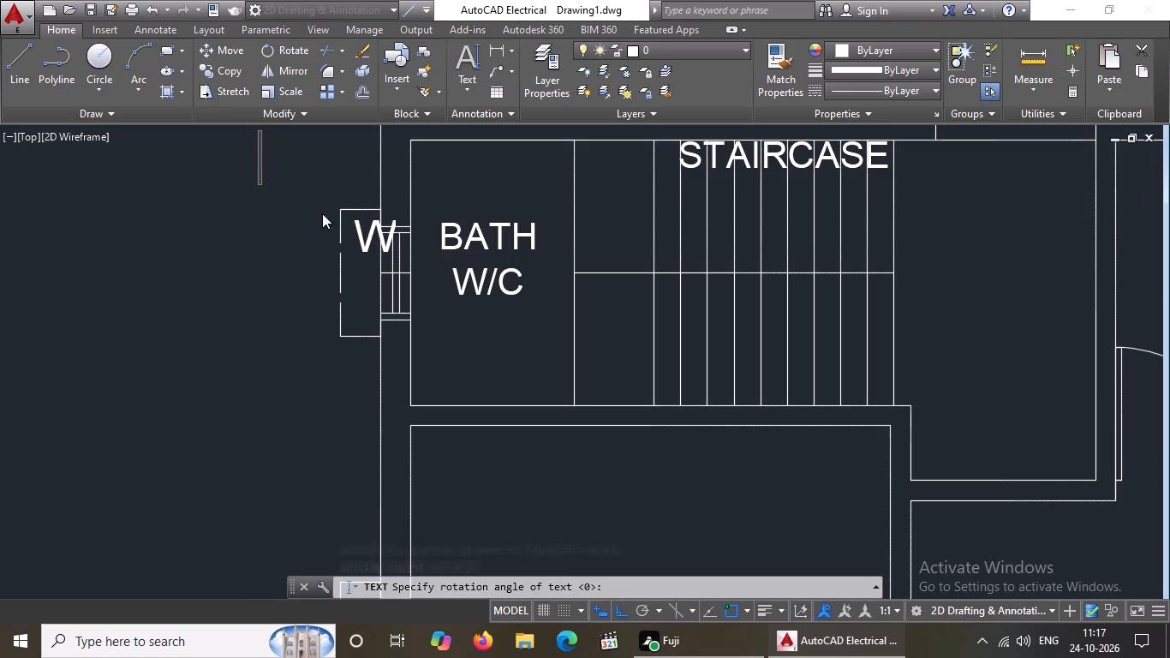
{"action": "left_click", "coordinate": [364, 237]}
{"action": "key", "text": "Escape"}
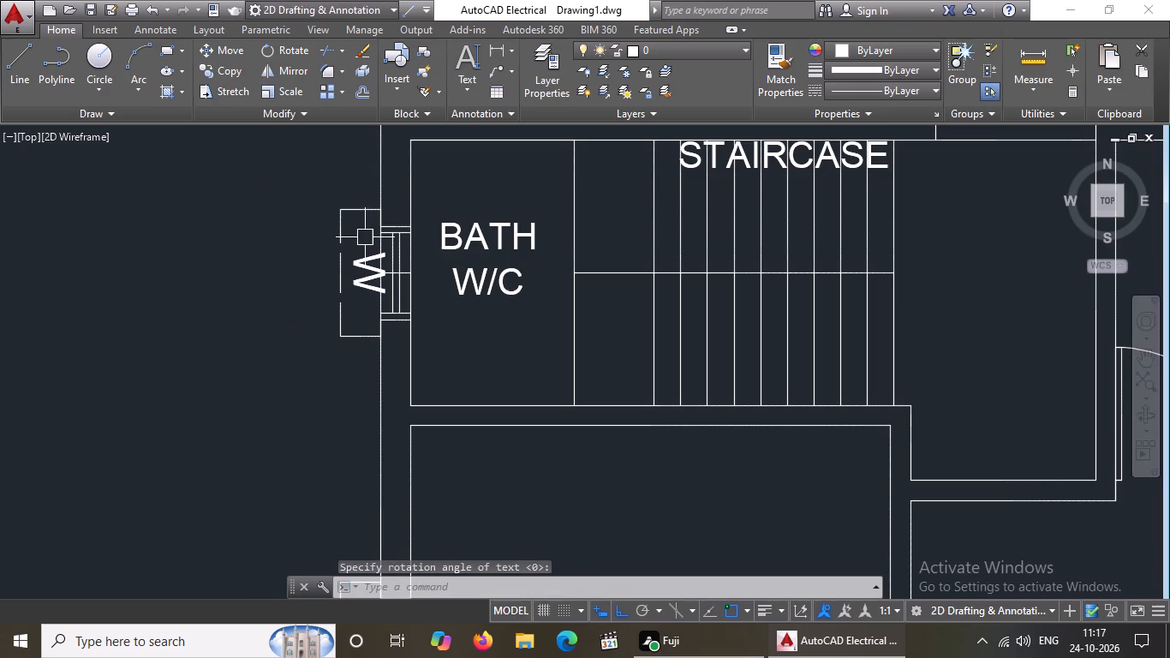
Rotate the W window label a quarter turn about a point on the letter so it reads horizontally upright.
{"action": "left_click", "coordinate": [366, 259]}
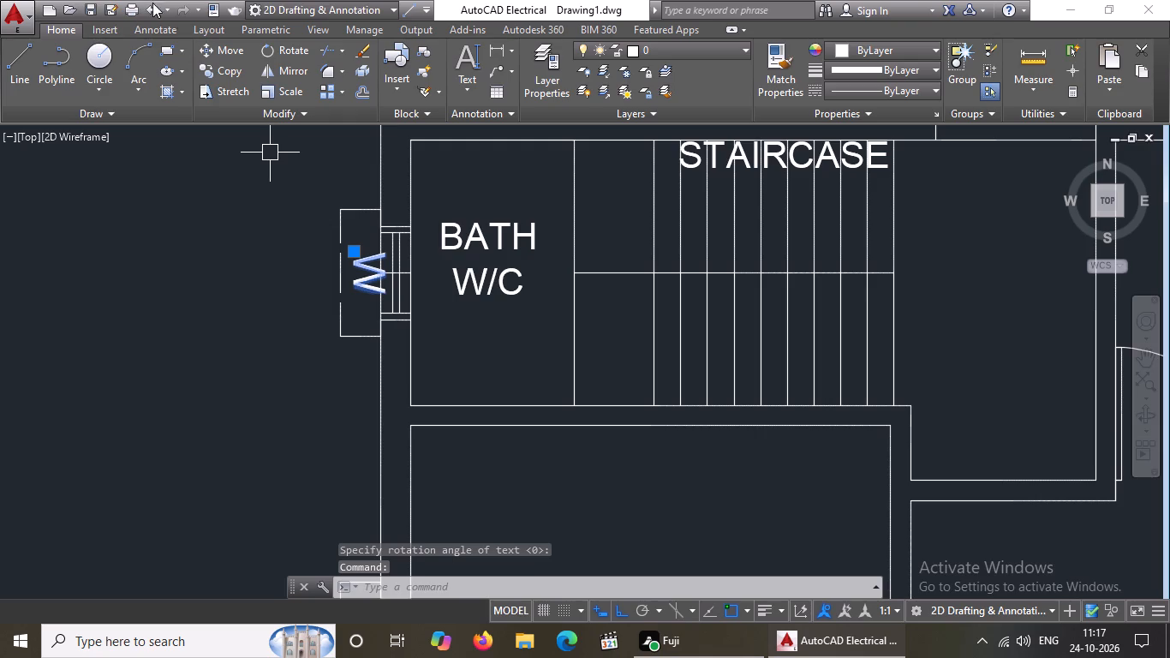
{"action": "left_click", "coordinate": [287, 48]}
{"action": "left_click", "coordinate": [368, 261]}
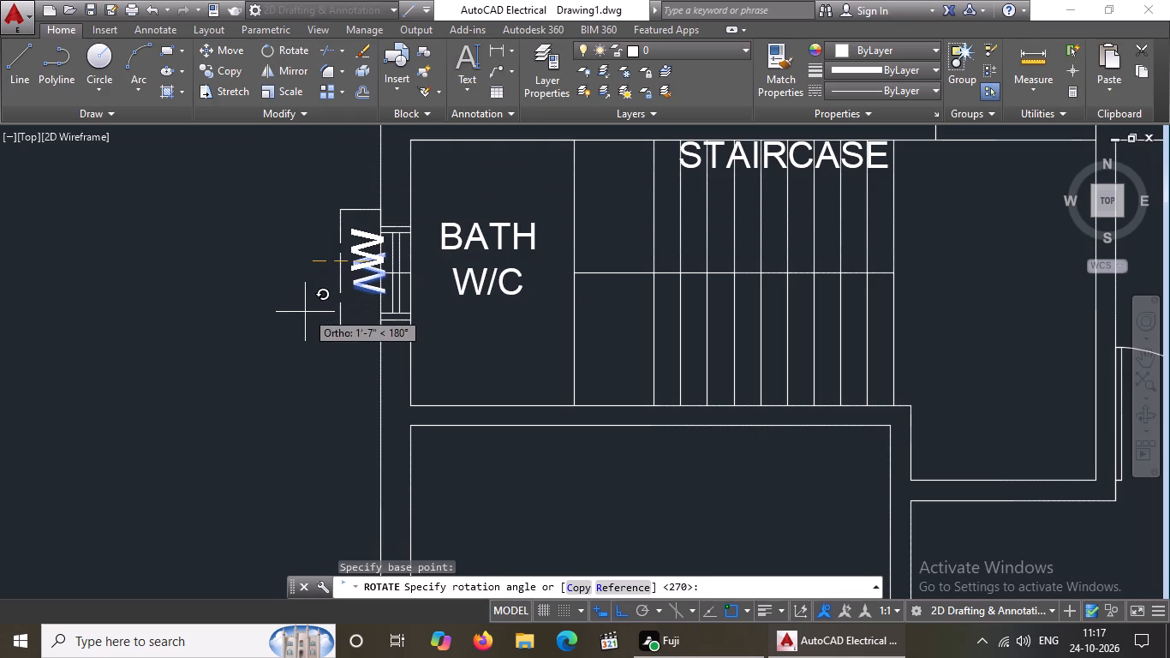
{"action": "left_click", "coordinate": [286, 159]}
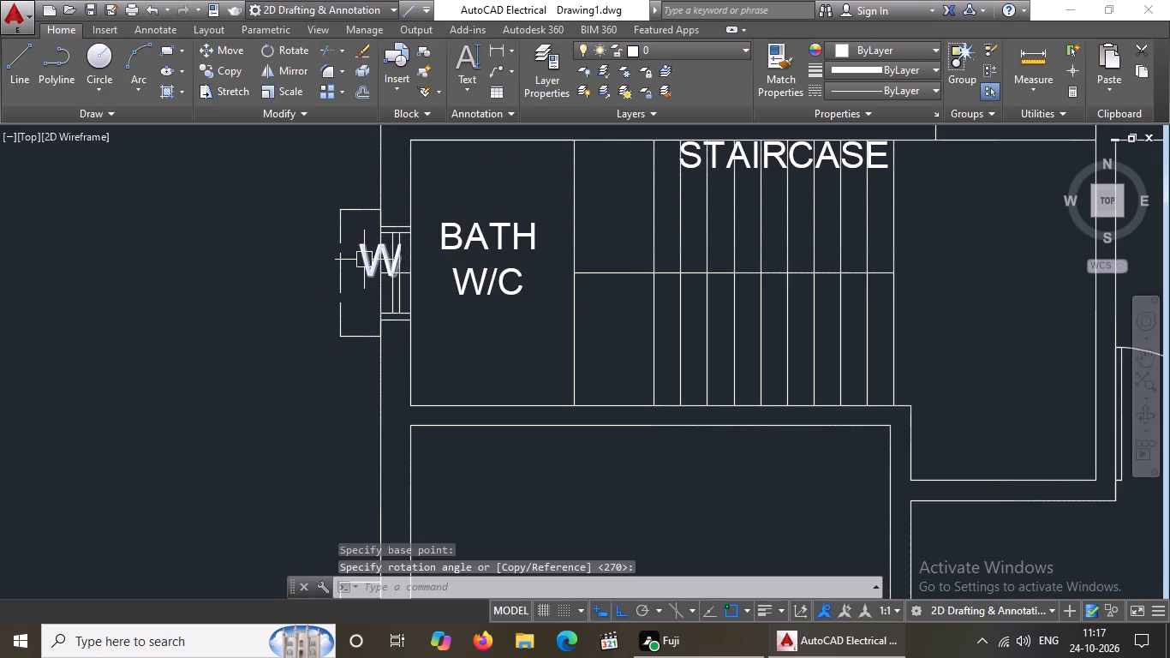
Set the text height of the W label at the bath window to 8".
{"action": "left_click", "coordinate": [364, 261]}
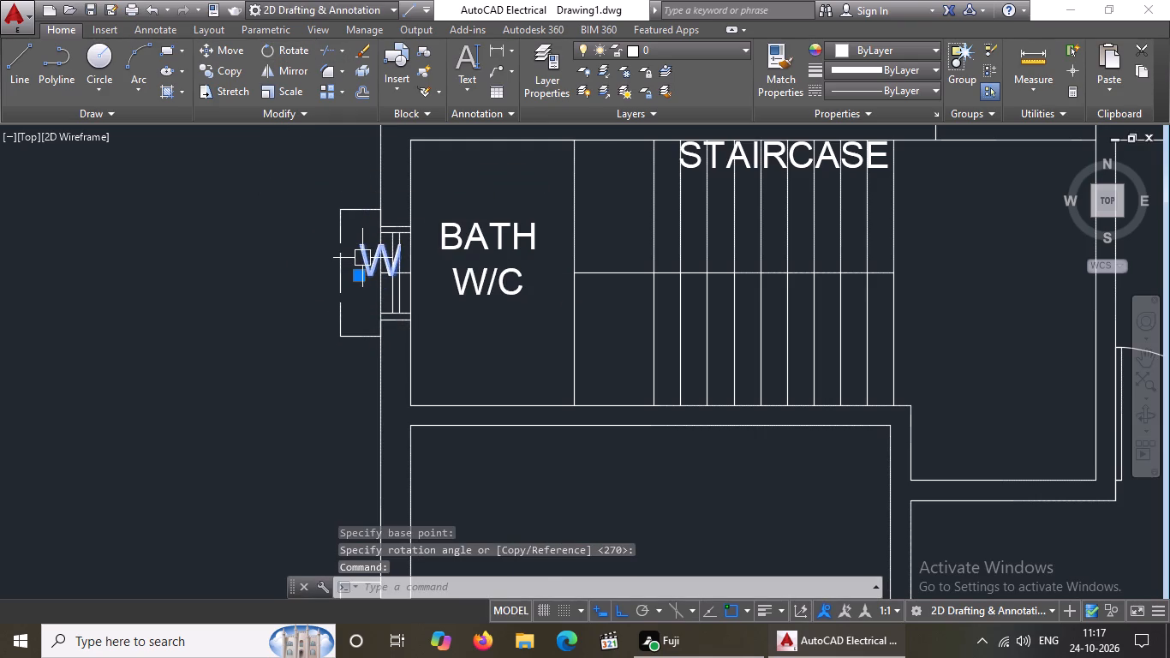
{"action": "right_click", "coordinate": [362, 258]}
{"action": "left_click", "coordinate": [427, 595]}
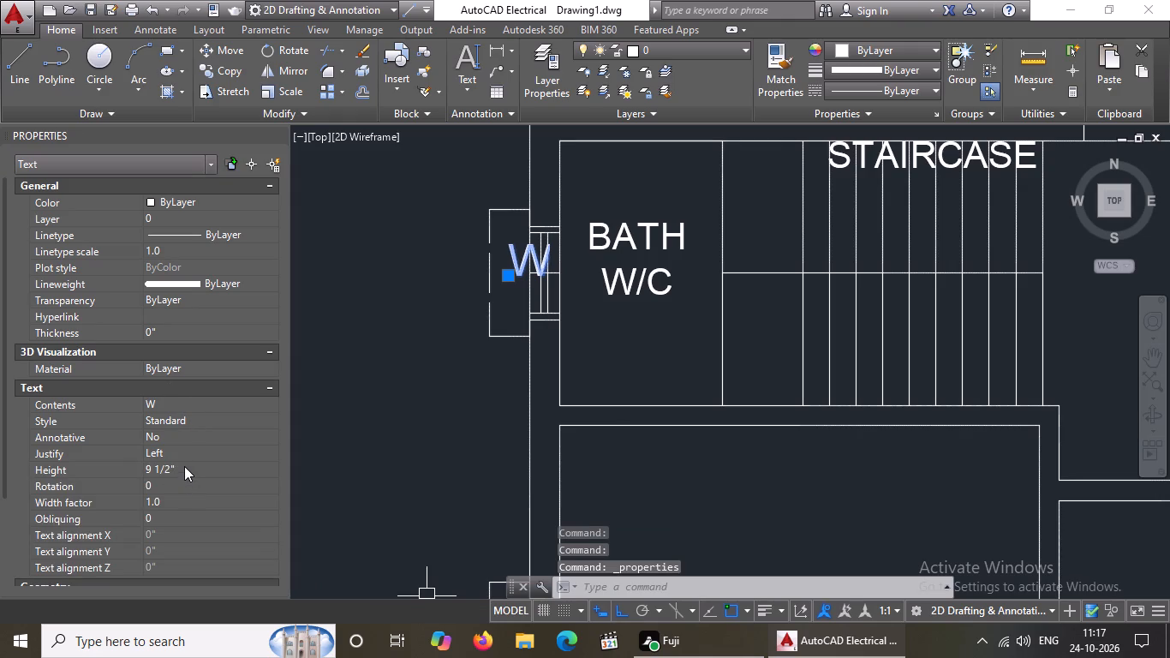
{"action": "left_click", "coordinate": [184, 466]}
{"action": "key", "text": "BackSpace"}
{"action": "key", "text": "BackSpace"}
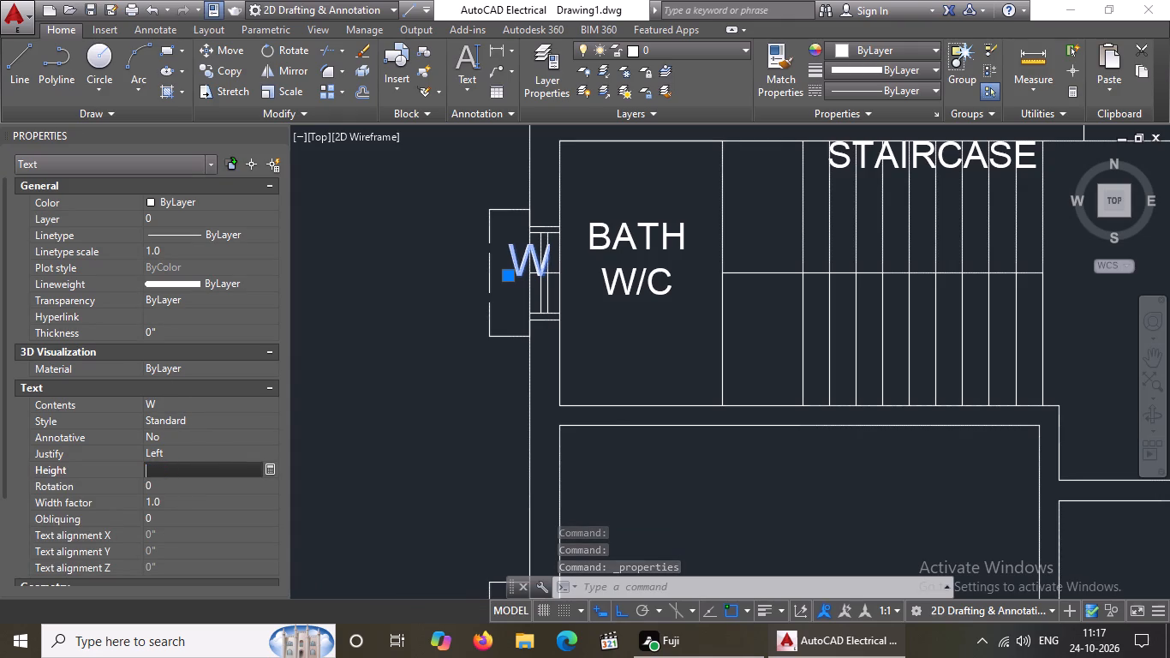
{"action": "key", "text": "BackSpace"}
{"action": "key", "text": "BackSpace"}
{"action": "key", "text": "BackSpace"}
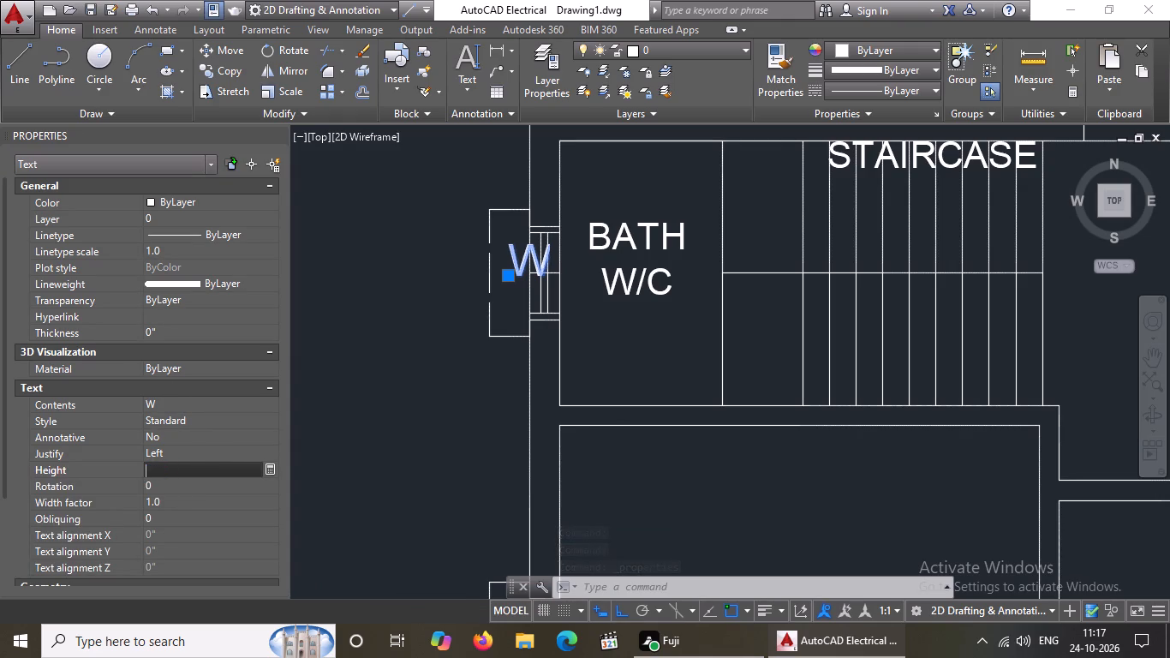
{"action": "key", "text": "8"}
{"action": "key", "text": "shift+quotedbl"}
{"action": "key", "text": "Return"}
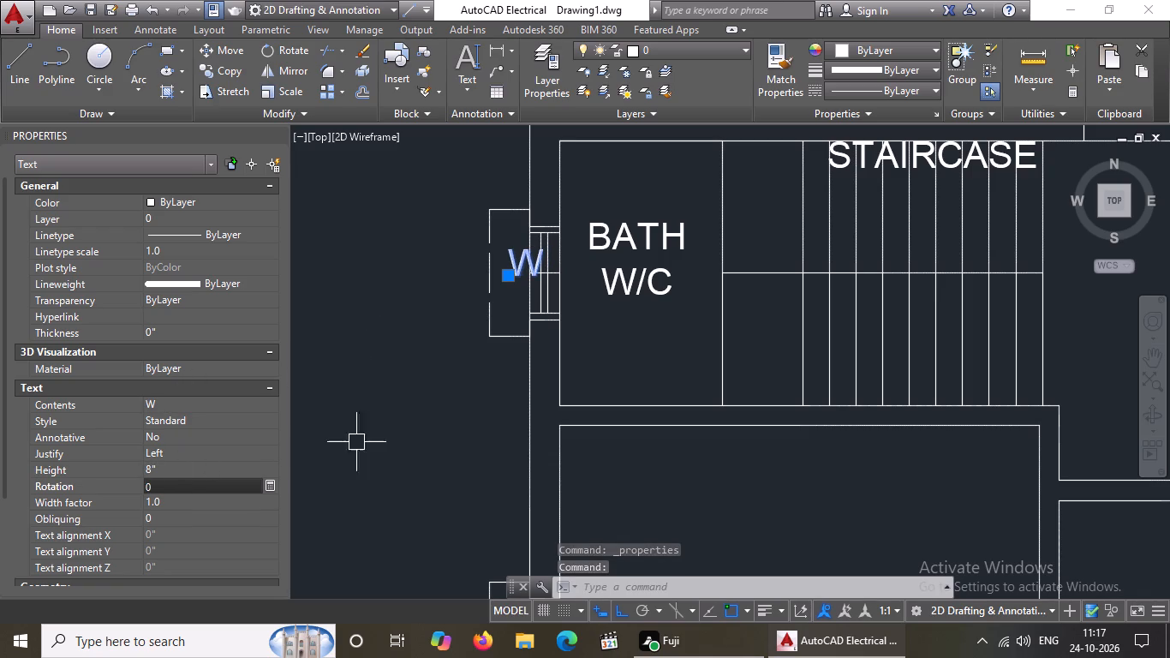
Set the text height of the W window label beside the upper BATH W/C to 6" and close its properties.
{"action": "scroll", "coordinate": [427, 362], "scroll_direction": "down", "scroll_amount": 3}
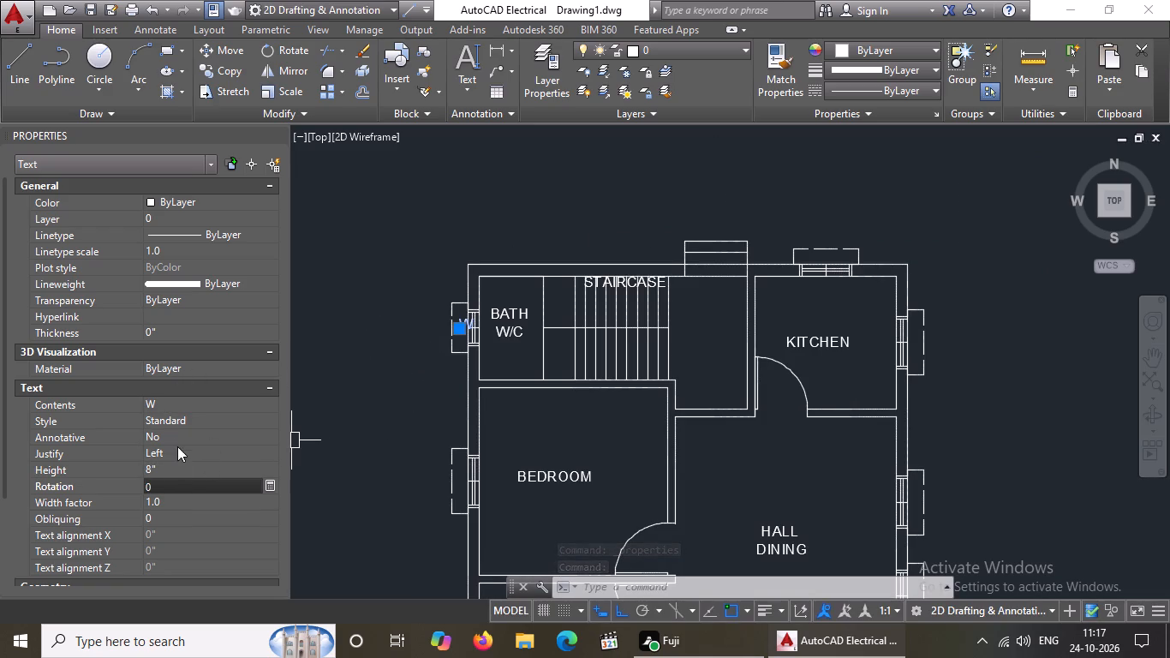
{"action": "left_click", "coordinate": [176, 470]}
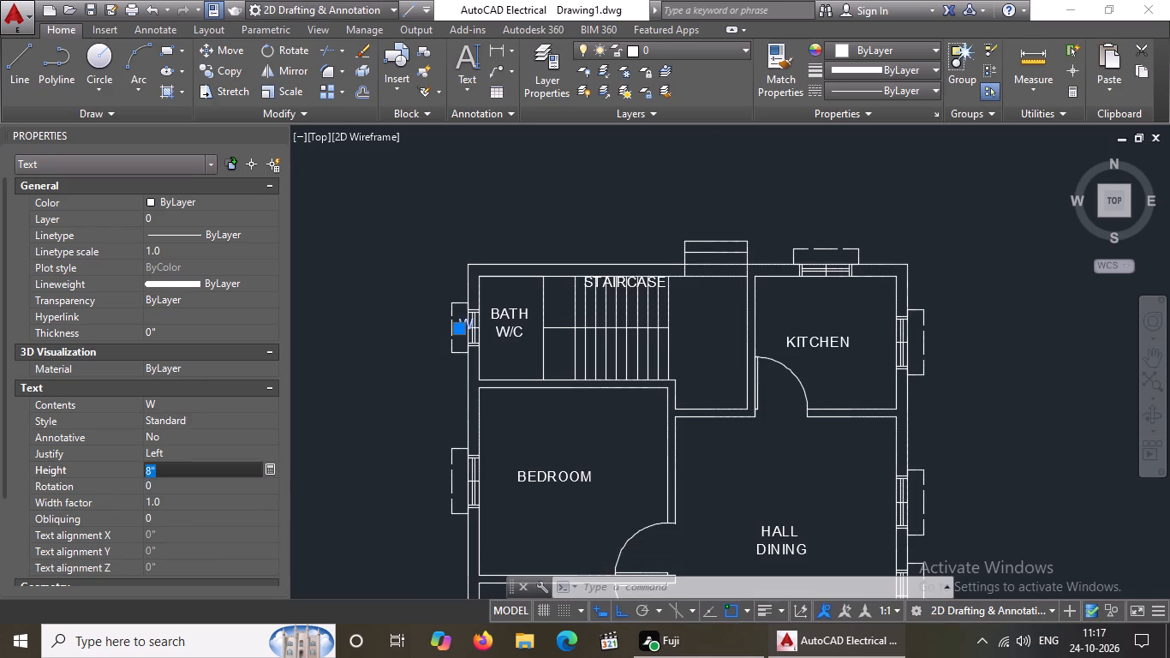
{"action": "key", "text": "BackSpace"}
{"action": "key", "text": "BackSpace"}
{"action": "key", "text": "BackSpace"}
{"action": "key", "text": "BackSpace"}
{"action": "key", "text": "6"}
{"action": "key", "text": "shift+quotedbl"}
{"action": "key", "text": "Return"}
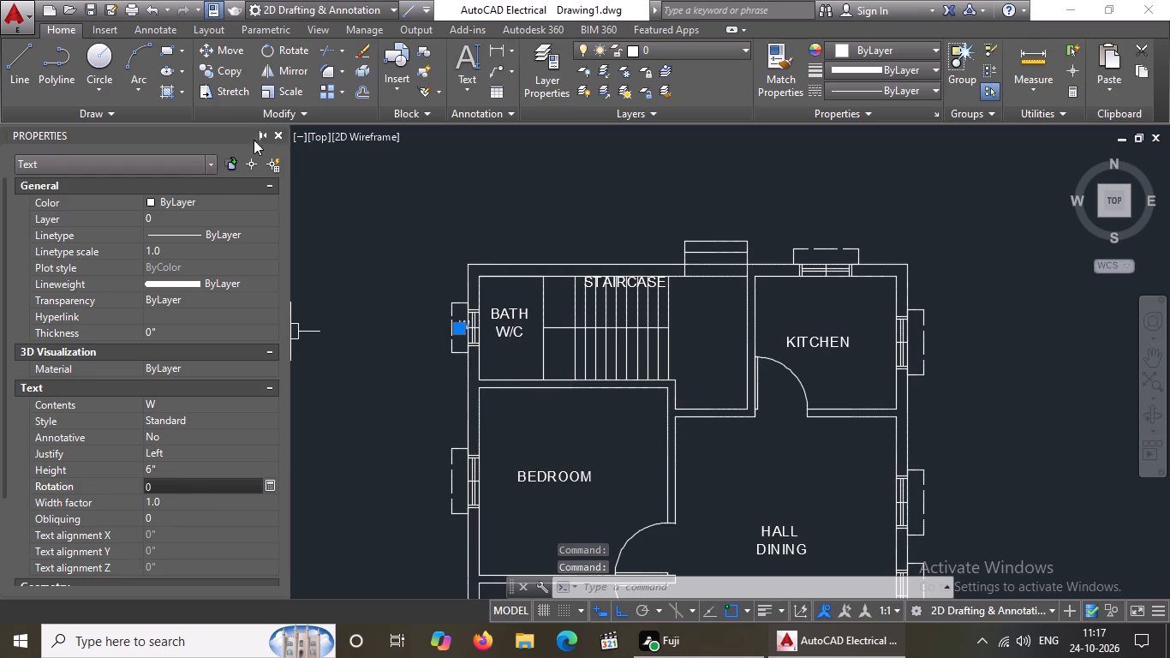
{"action": "left_click", "coordinate": [278, 132]}
With ortho off, move the W label about 3" outward and slightly down so it sits centred in the bath window projection.
{"action": "scroll", "coordinate": [407, 349], "scroll_direction": "up", "scroll_amount": 2}
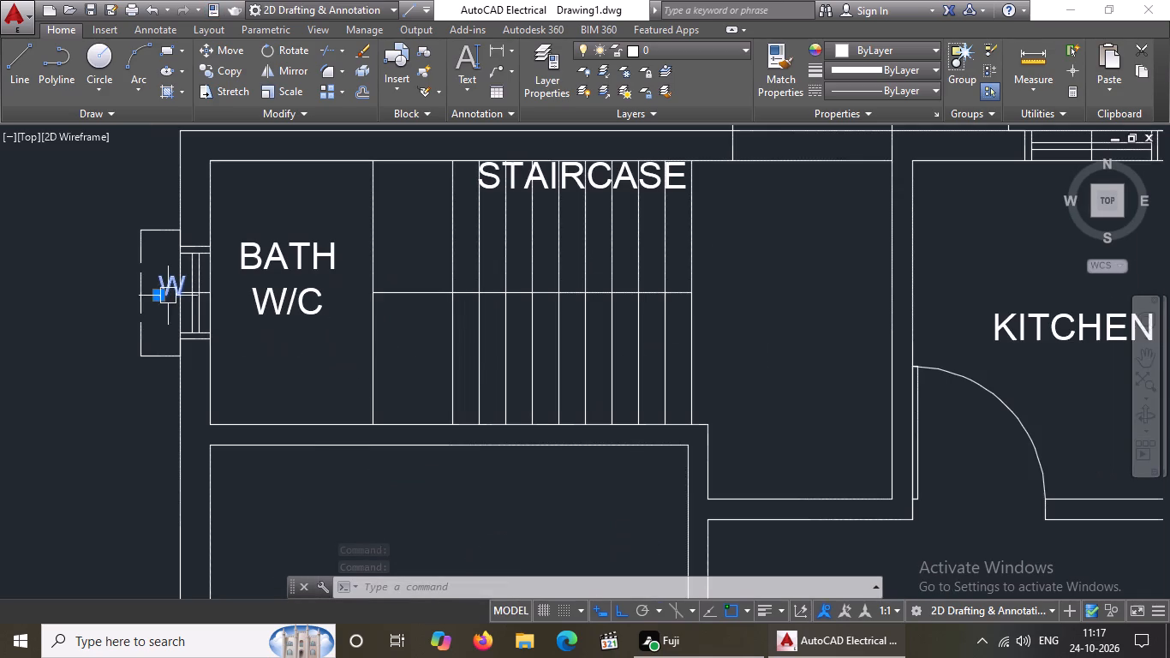
{"action": "left_click", "coordinate": [159, 294]}
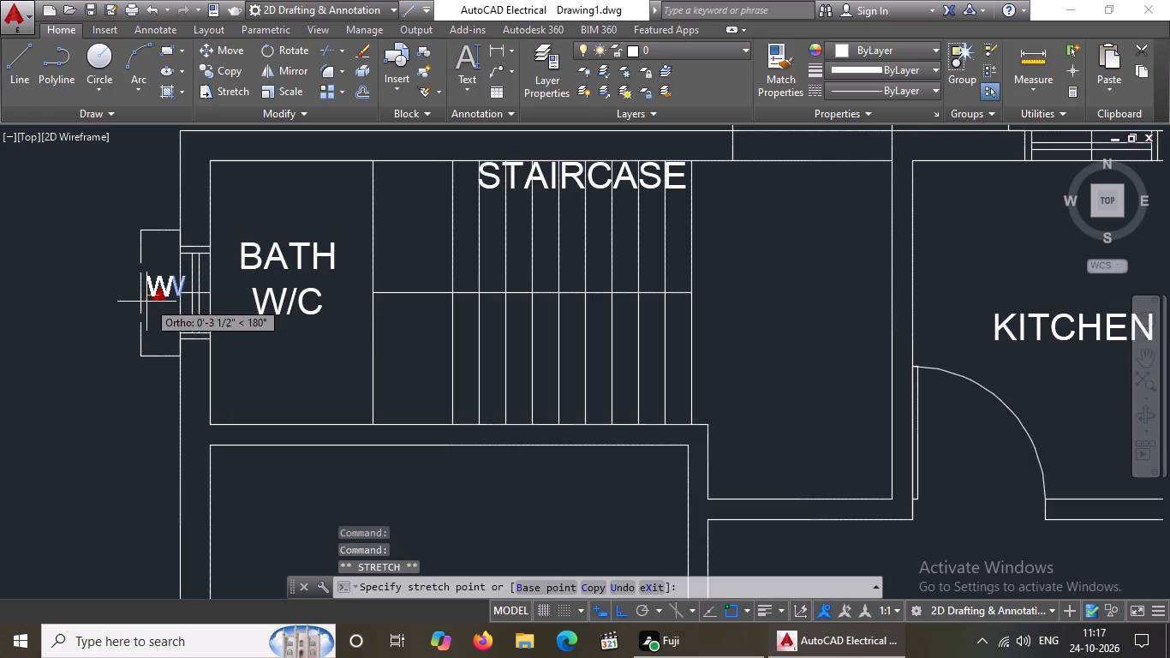
{"action": "left_click", "coordinate": [618, 608]}
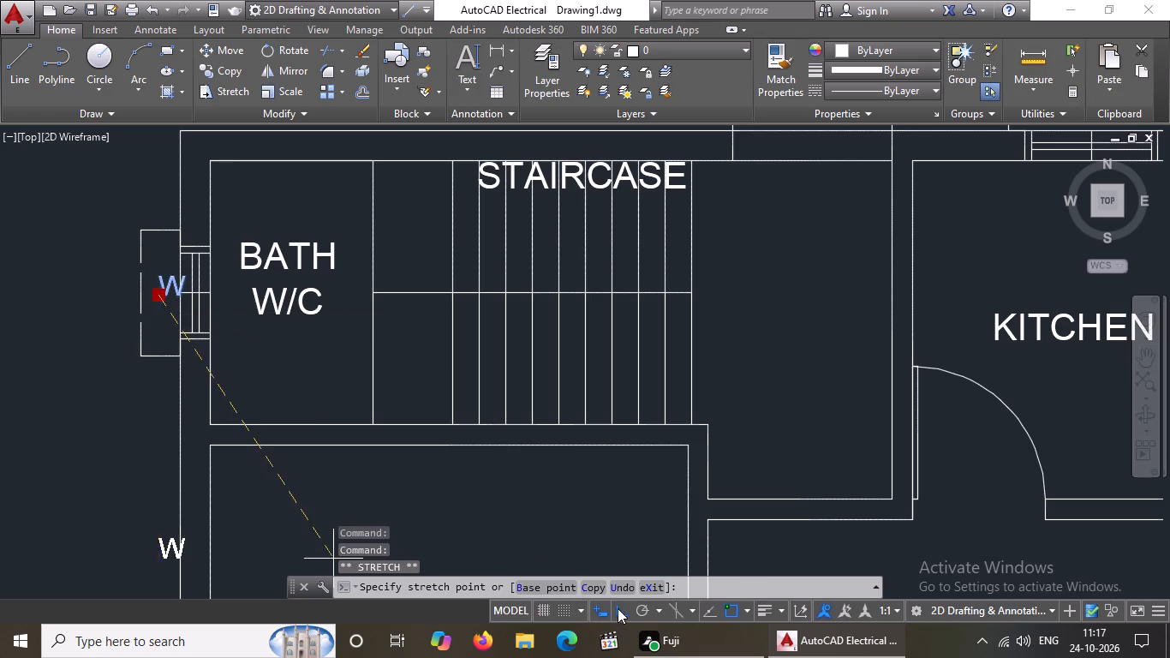
{"action": "scroll", "coordinate": [113, 280], "scroll_direction": "up", "scroll_amount": 2}
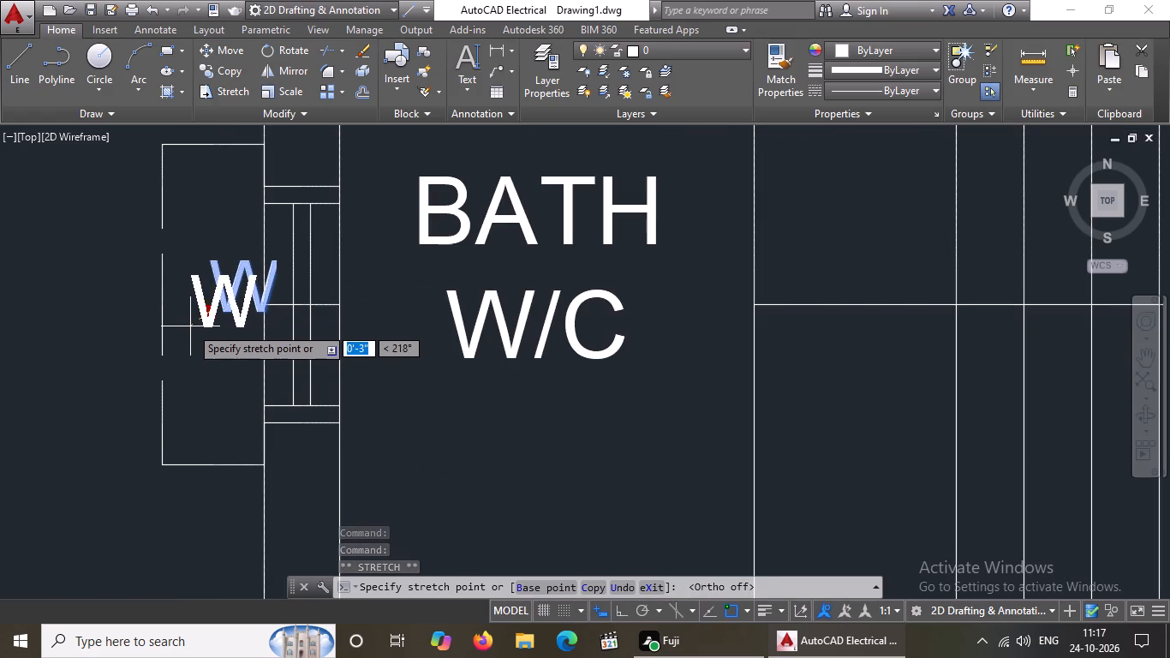
{"action": "left_click", "coordinate": [187, 326]}
Copy the W label from a base point on the letter into the kitchen's two window projections, on the upper and outer side walls.
{"action": "scroll", "coordinate": [236, 324], "scroll_direction": "down", "scroll_amount": 4}
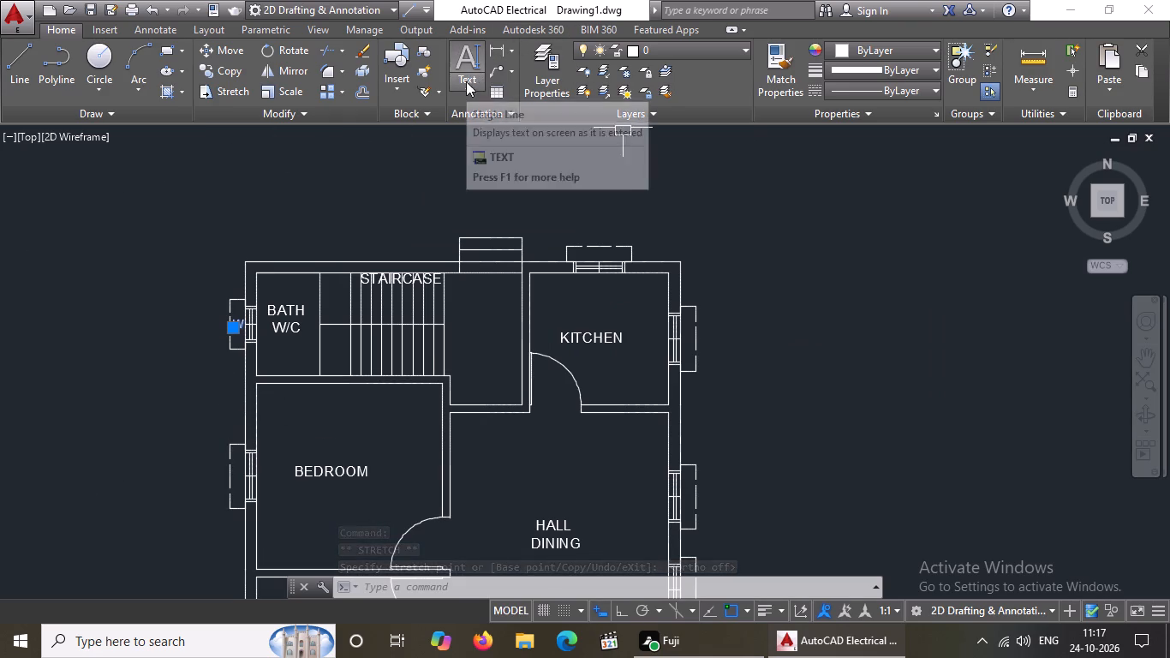
{"action": "left_click", "coordinate": [224, 75]}
{"action": "scroll", "coordinate": [227, 379], "scroll_direction": "up", "scroll_amount": 2}
{"action": "left_click", "coordinate": [254, 236]}
{"action": "scroll", "coordinate": [272, 235], "scroll_direction": "down", "scroll_amount": 4}
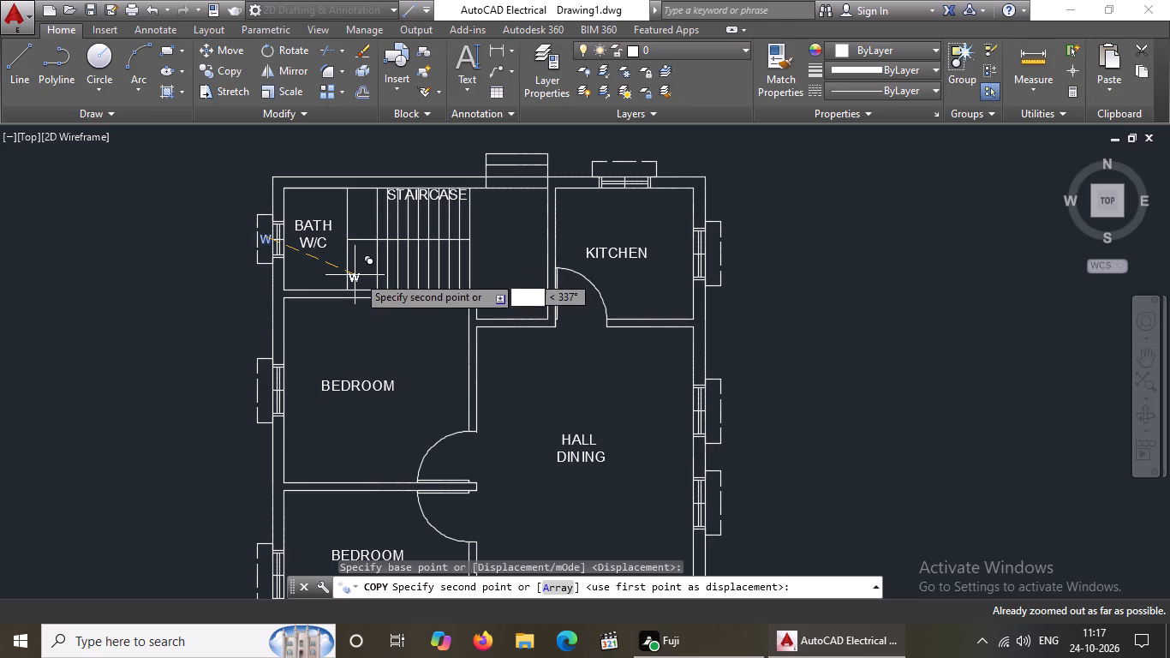
{"action": "scroll", "coordinate": [641, 157], "scroll_direction": "up", "scroll_amount": 2}
{"action": "scroll", "coordinate": [577, 212], "scroll_direction": "up", "scroll_amount": 2}
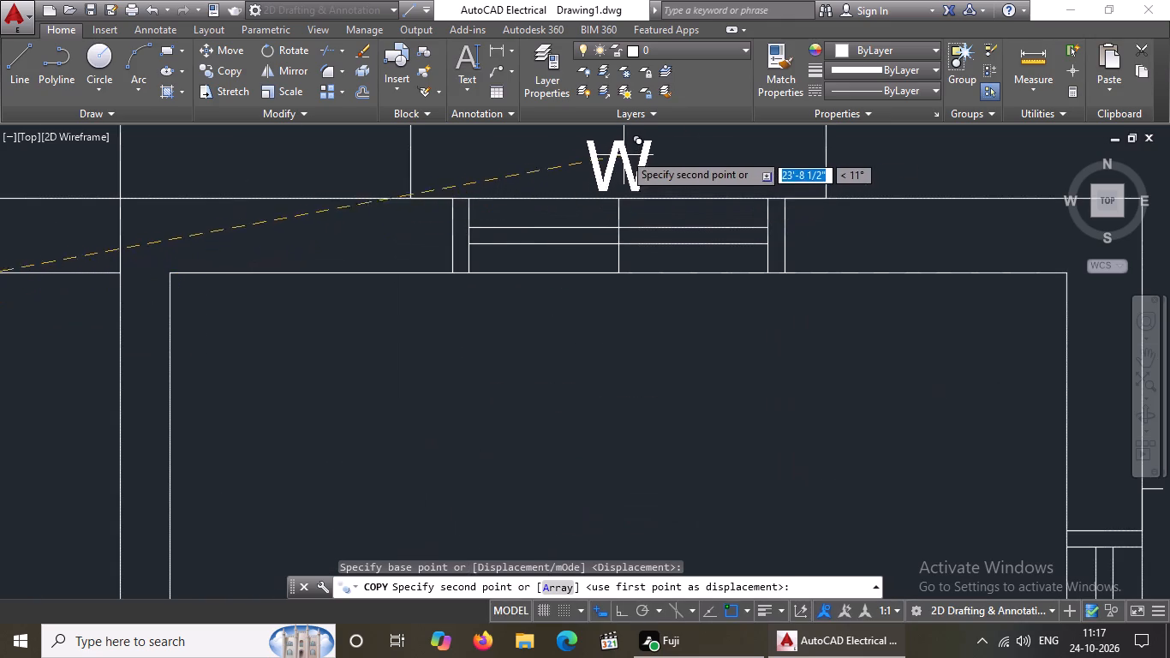
{"action": "scroll", "coordinate": [625, 147], "scroll_direction": "down", "scroll_amount": 3}
{"action": "scroll", "coordinate": [630, 141], "scroll_direction": "up", "scroll_amount": 3}
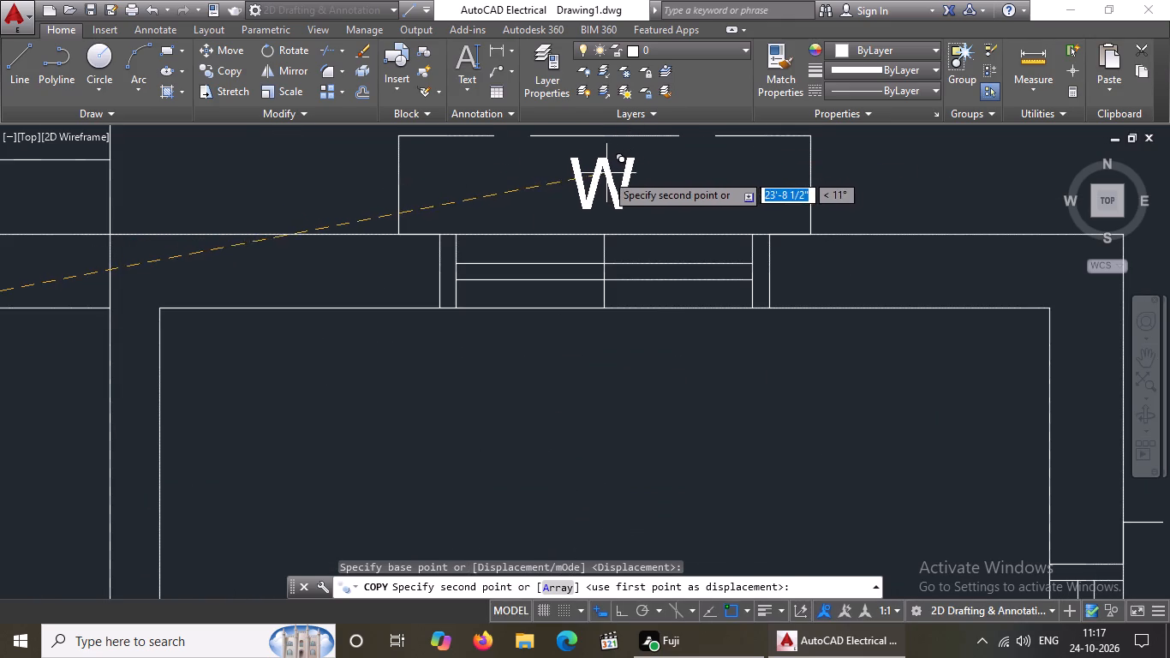
{"action": "left_click", "coordinate": [608, 172]}
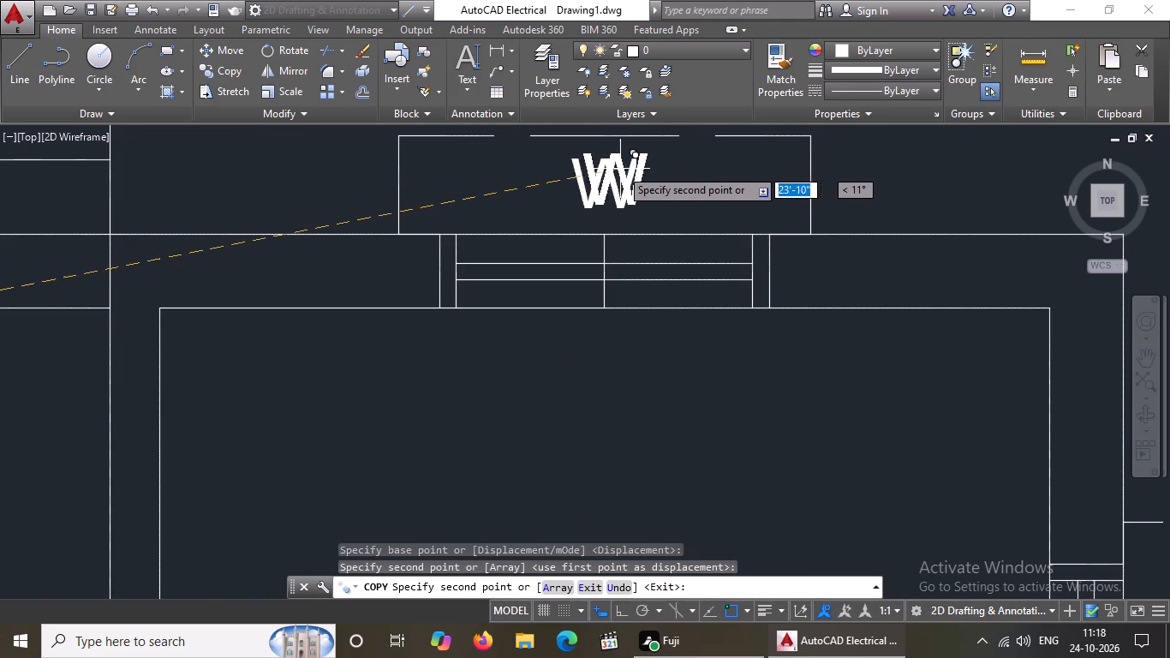
{"action": "scroll", "coordinate": [620, 167], "scroll_direction": "down", "scroll_amount": 6}
{"action": "scroll", "coordinate": [715, 275], "scroll_direction": "up", "scroll_amount": 3}
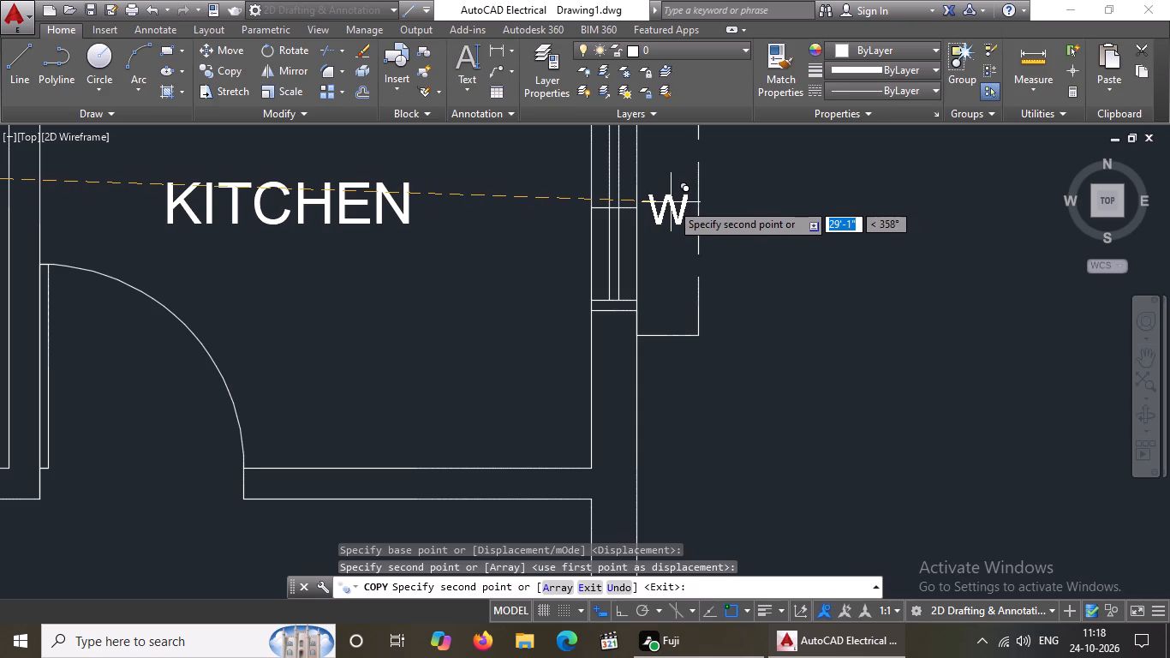
{"action": "left_click", "coordinate": [670, 200]}
Place further copies of the W label in the two window projections along the HALL DINING outer wall.
{"action": "scroll", "coordinate": [671, 182], "scroll_direction": "down", "scroll_amount": 5}
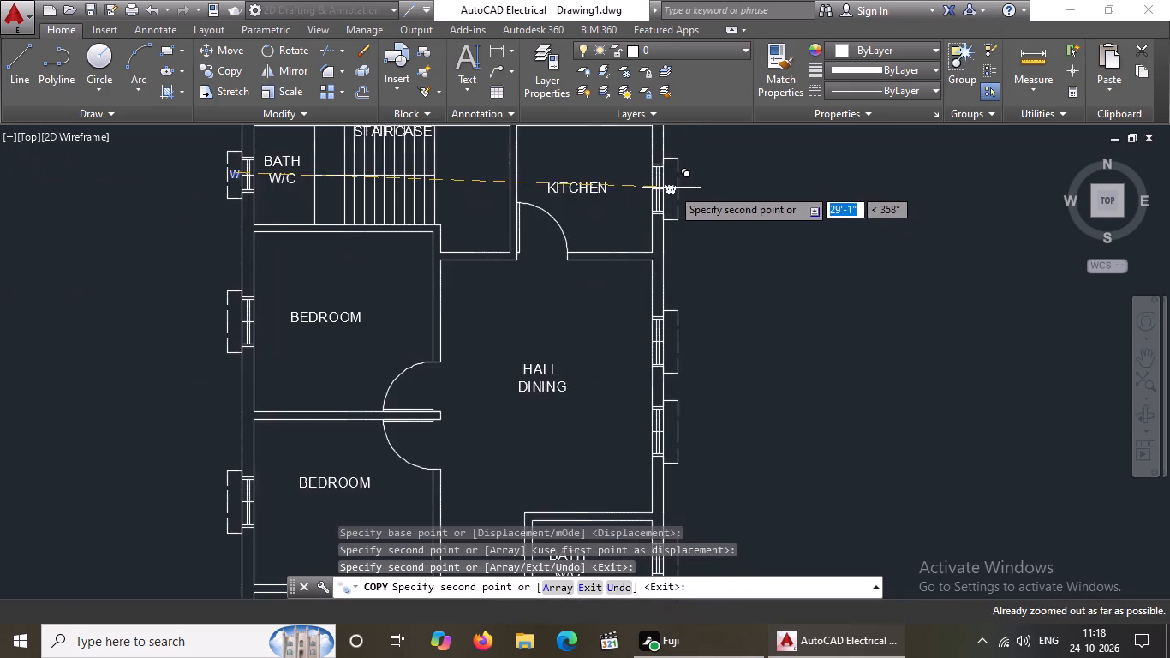
{"action": "scroll", "coordinate": [674, 202], "scroll_direction": "down", "scroll_amount": 1}
{"action": "scroll", "coordinate": [666, 299], "scroll_direction": "up", "scroll_amount": 4}
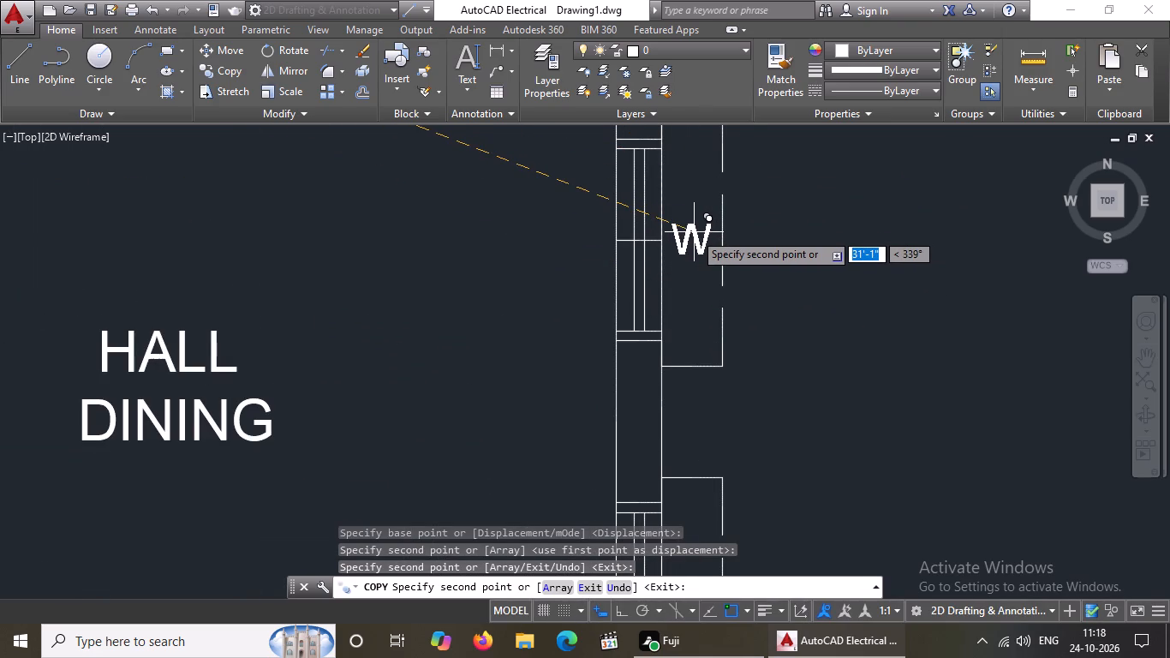
{"action": "left_click", "coordinate": [694, 231]}
{"action": "scroll", "coordinate": [715, 219], "scroll_direction": "down", "scroll_amount": 5}
{"action": "scroll", "coordinate": [709, 289], "scroll_direction": "up", "scroll_amount": 5}
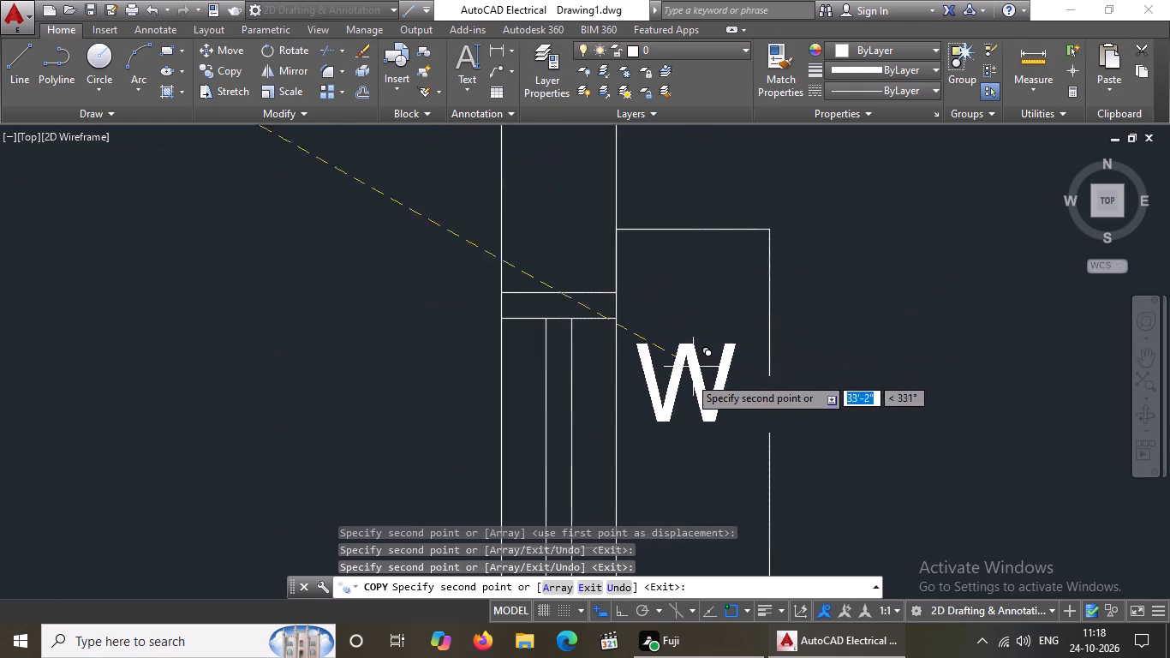
{"action": "scroll", "coordinate": [697, 362], "scroll_direction": "down", "scroll_amount": 5}
{"action": "scroll", "coordinate": [695, 404], "scroll_direction": "up", "scroll_amount": 4}
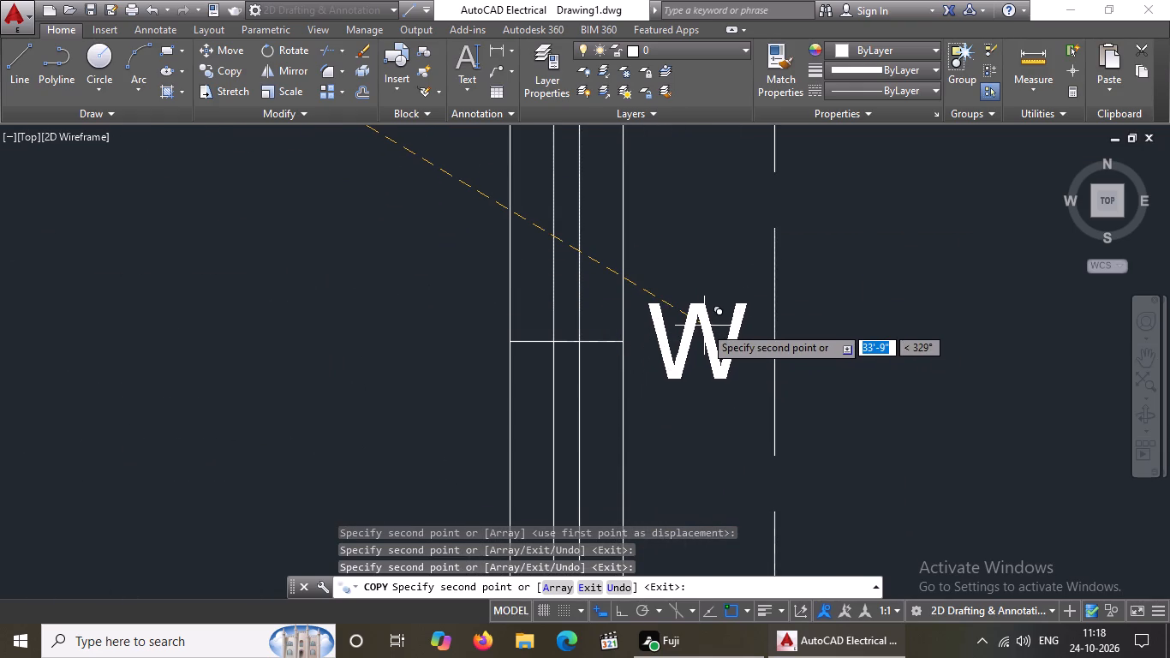
{"action": "left_click", "coordinate": [707, 323]}
Place copies of the W label in the window projections of the lower BATH W/C and the small W/C.
{"action": "scroll", "coordinate": [714, 292], "scroll_direction": "down", "scroll_amount": 5}
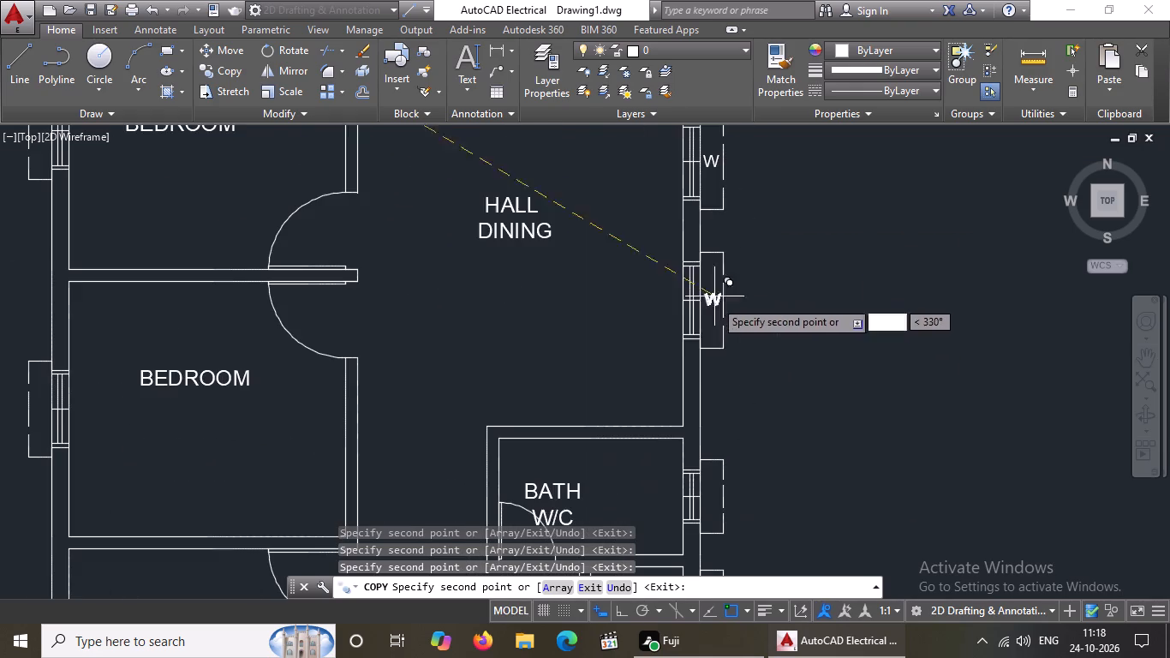
{"action": "scroll", "coordinate": [719, 513], "scroll_direction": "up", "scroll_amount": 5}
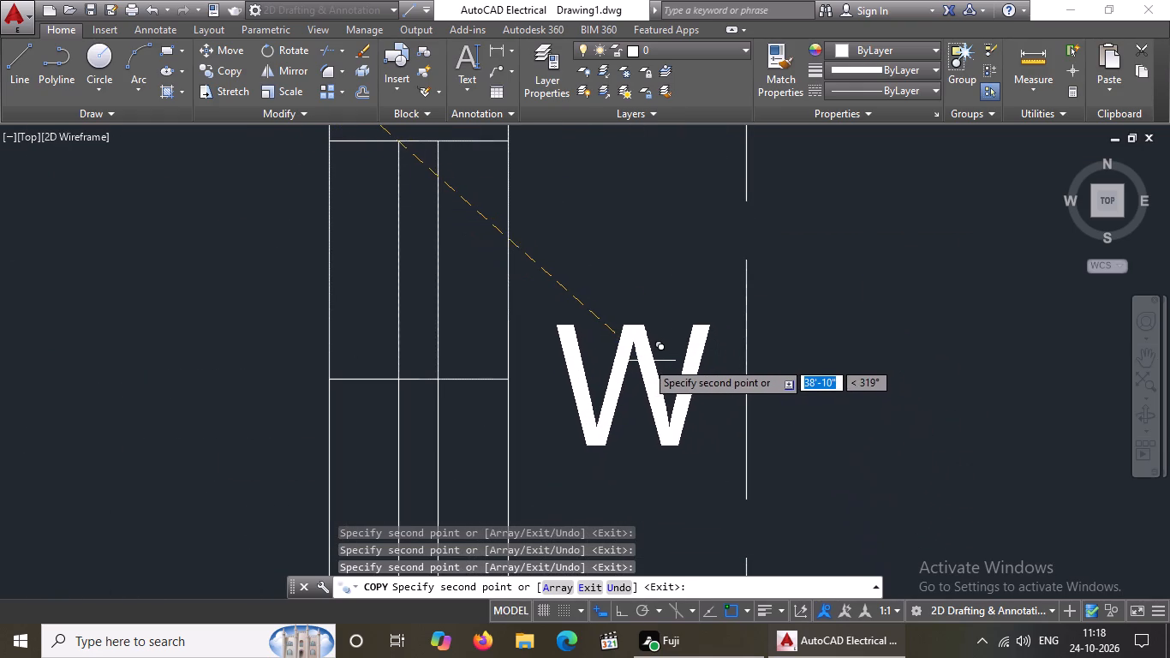
{"action": "left_click", "coordinate": [648, 356]}
{"action": "scroll", "coordinate": [651, 350], "scroll_direction": "down", "scroll_amount": 6}
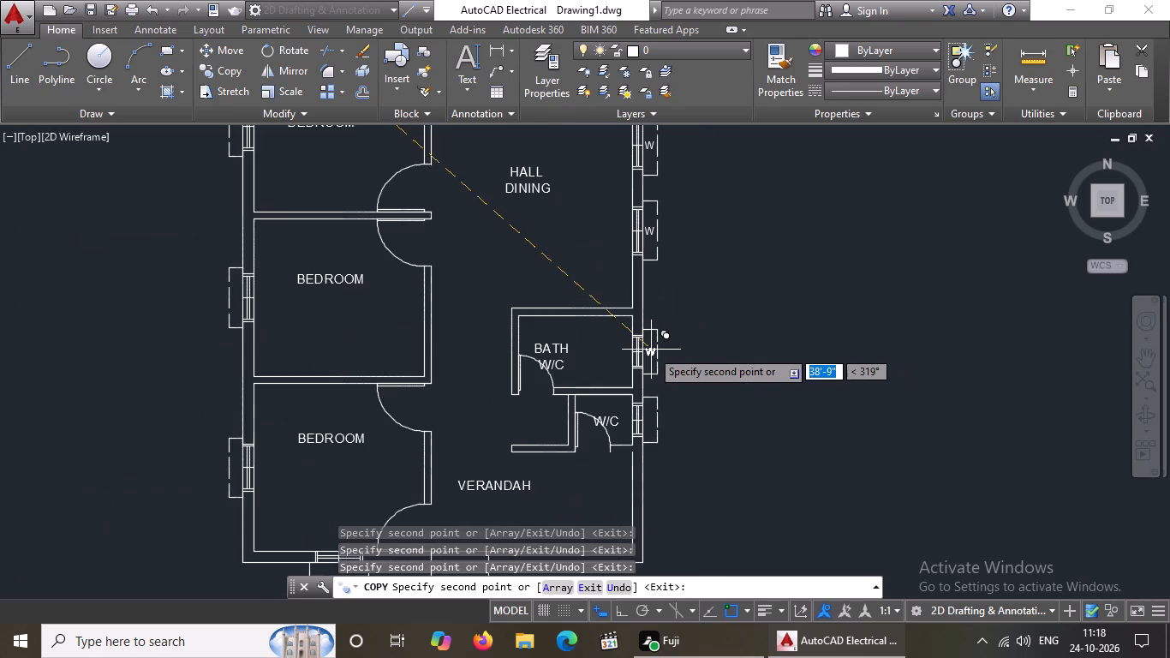
{"action": "scroll", "coordinate": [651, 350], "scroll_direction": "down", "scroll_amount": 2}
{"action": "scroll", "coordinate": [651, 413], "scroll_direction": "up", "scroll_amount": 4}
{"action": "scroll", "coordinate": [648, 428], "scroll_direction": "down", "scroll_amount": 4}
{"action": "scroll", "coordinate": [645, 444], "scroll_direction": "up", "scroll_amount": 4}
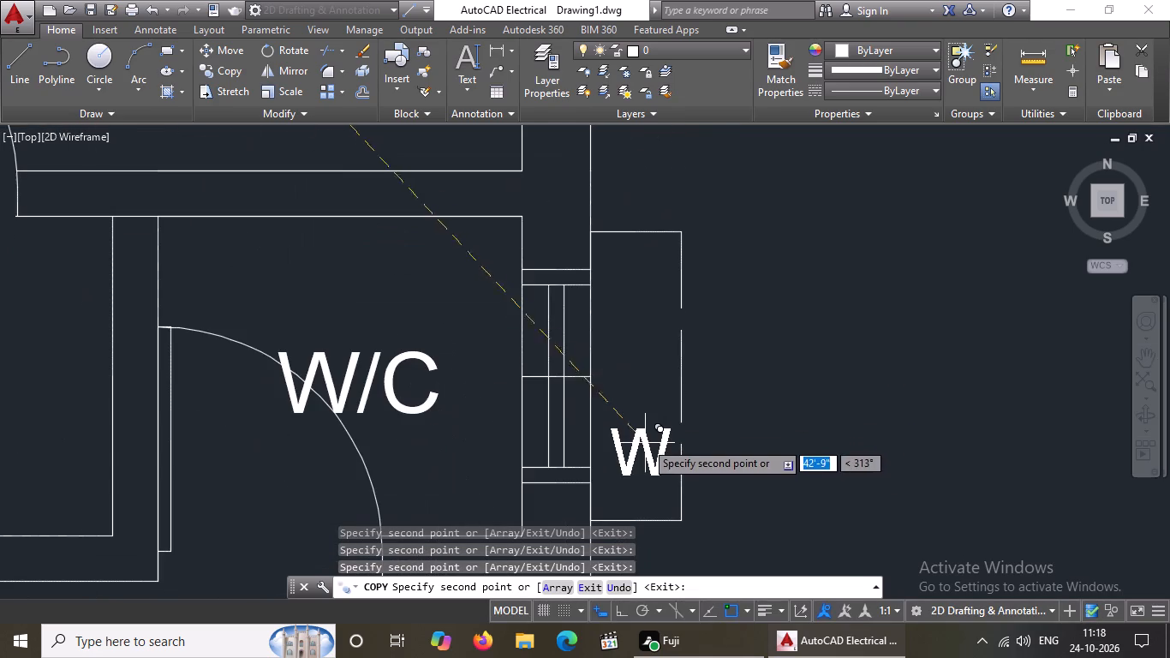
{"action": "left_click", "coordinate": [642, 365]}
Place copies of the W label in the lowest bedroom's two window projections, on the bottom wall and the outer side wall.
{"action": "scroll", "coordinate": [654, 352], "scroll_direction": "down", "scroll_amount": 5}
{"action": "scroll", "coordinate": [378, 510], "scroll_direction": "up", "scroll_amount": 2}
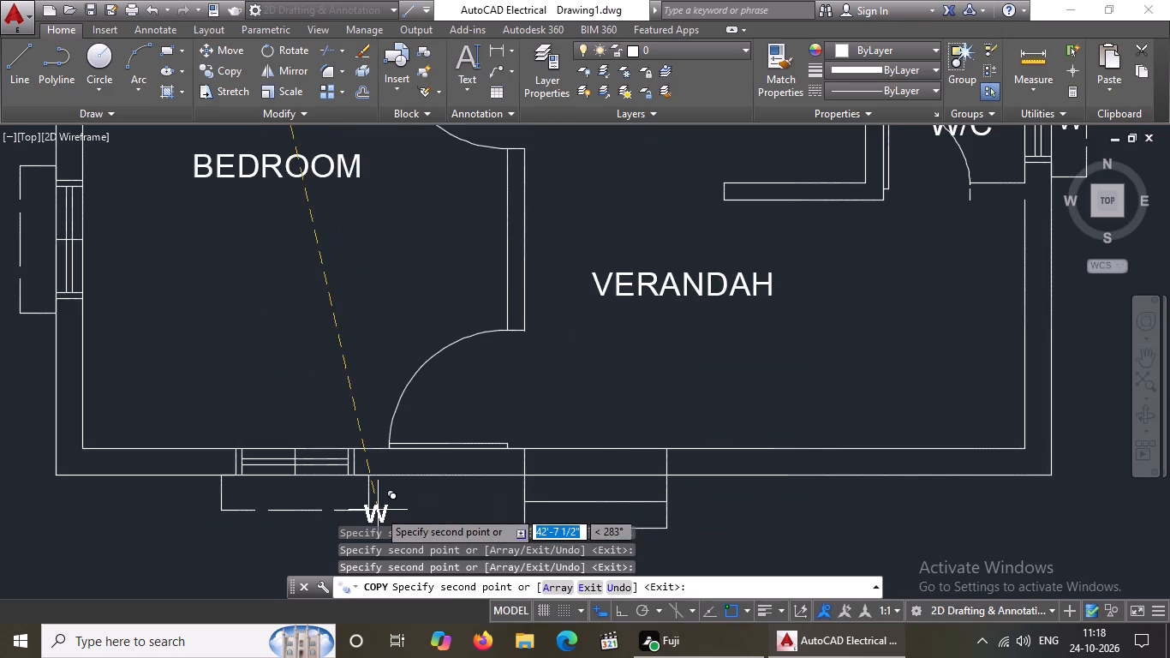
{"action": "scroll", "coordinate": [312, 497], "scroll_direction": "up", "scroll_amount": 3}
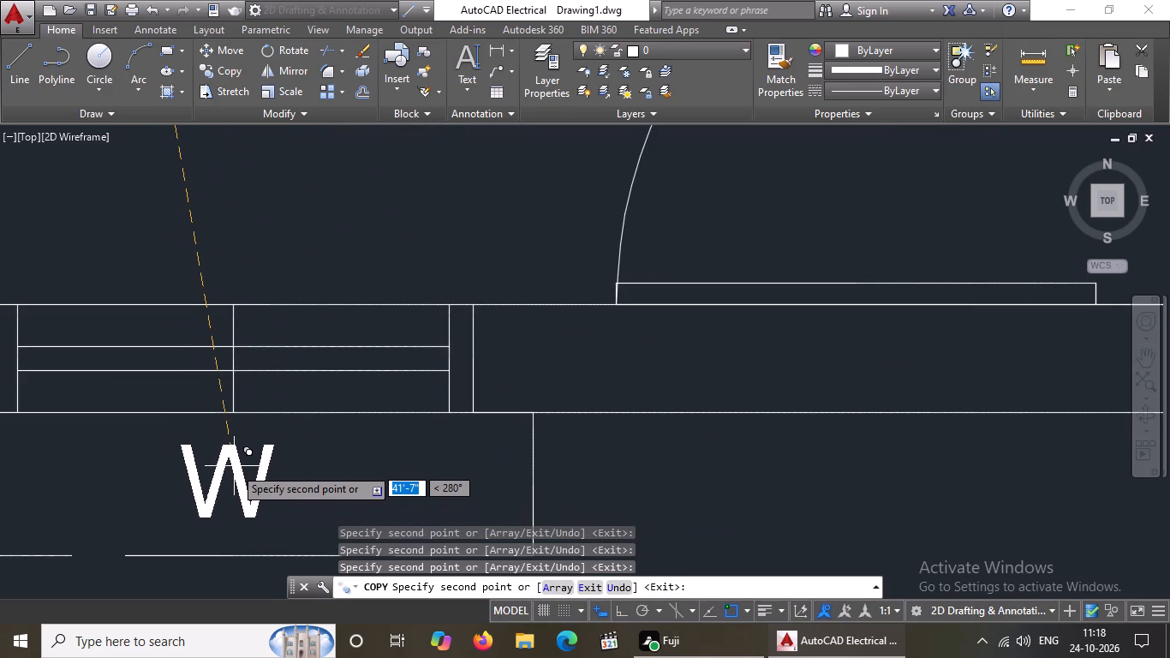
{"action": "left_click", "coordinate": [238, 464]}
{"action": "scroll", "coordinate": [238, 464], "scroll_direction": "down", "scroll_amount": 8}
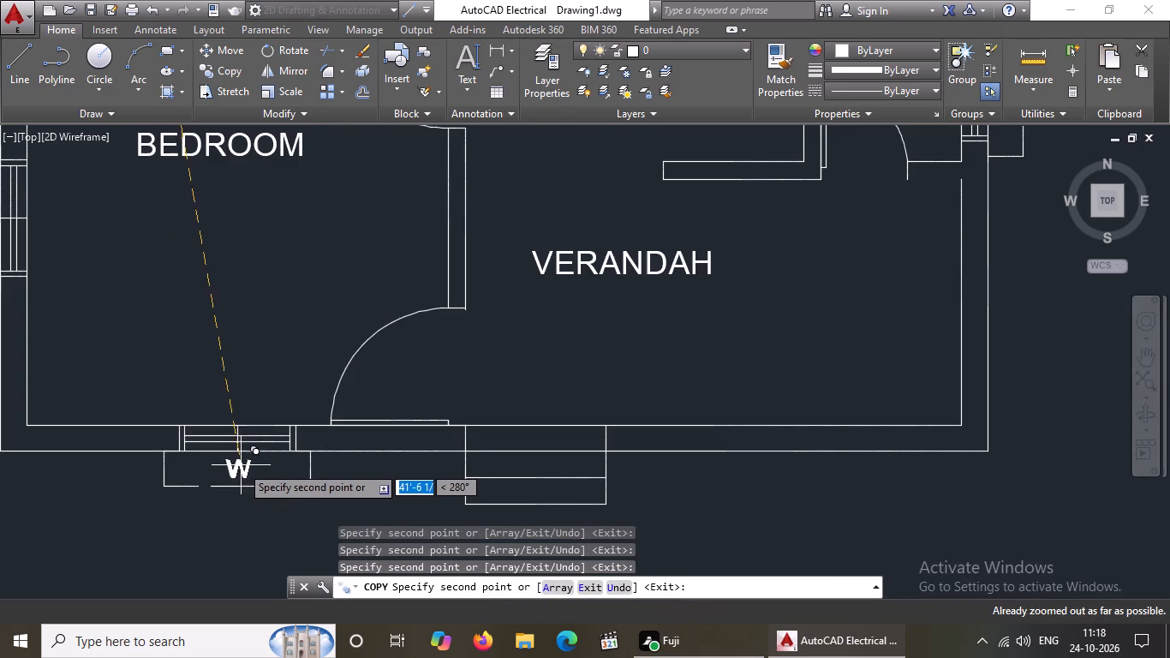
{"action": "middle_click_drag", "start_coordinate": [155, 404], "coordinate": [401, 482]}
{"action": "scroll", "coordinate": [218, 321], "scroll_direction": "up", "scroll_amount": 2}
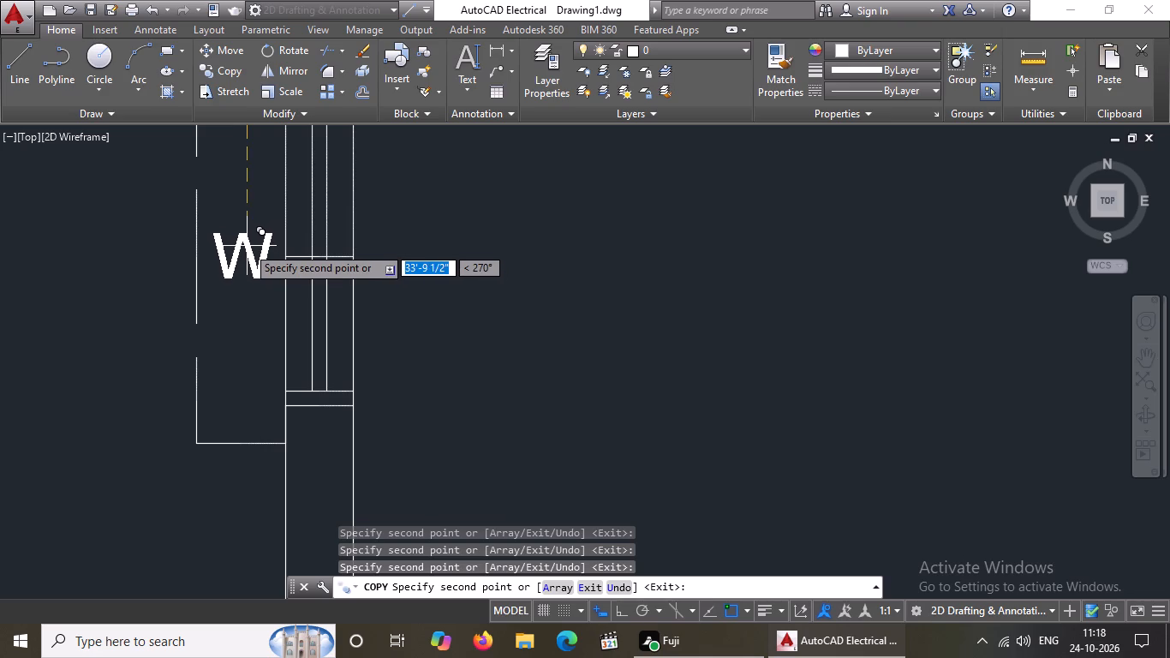
{"action": "left_click", "coordinate": [246, 248]}
Place copies of the W label in the outer-wall window projections of the middle and upper bedrooms.
{"action": "scroll", "coordinate": [283, 257], "scroll_direction": "down", "scroll_amount": 3}
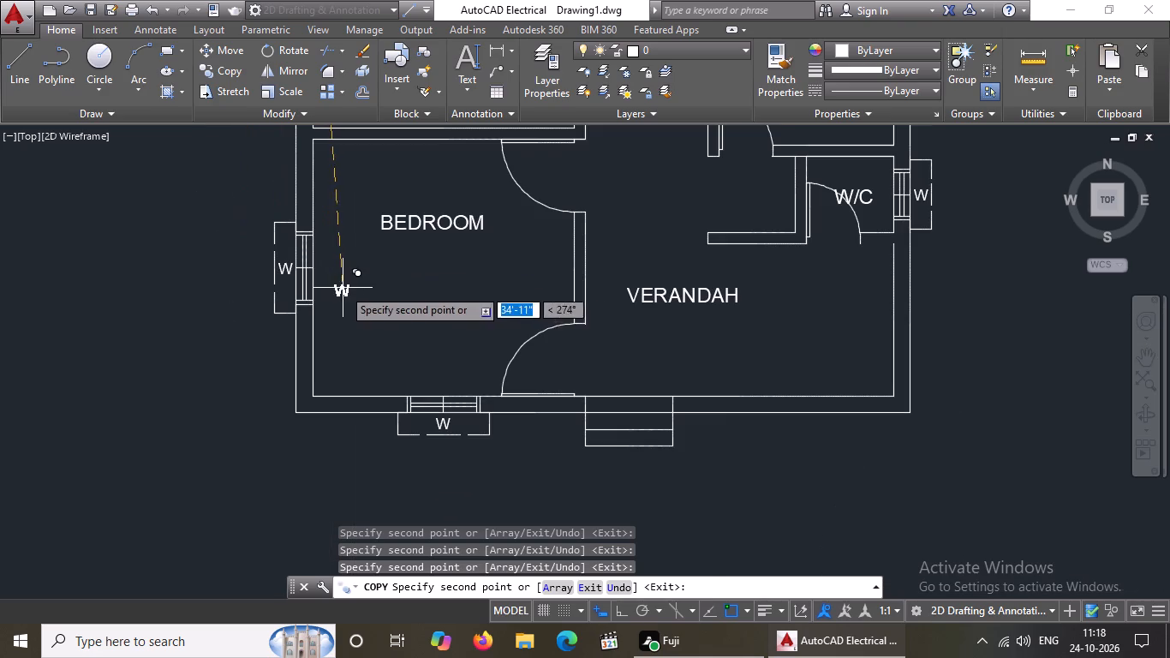
{"action": "scroll", "coordinate": [344, 287], "scroll_direction": "down", "scroll_amount": 3}
{"action": "middle_click_drag", "start_coordinate": [356, 289], "coordinate": [375, 500]}
{"action": "scroll", "coordinate": [306, 218], "scroll_direction": "up", "scroll_amount": 2}
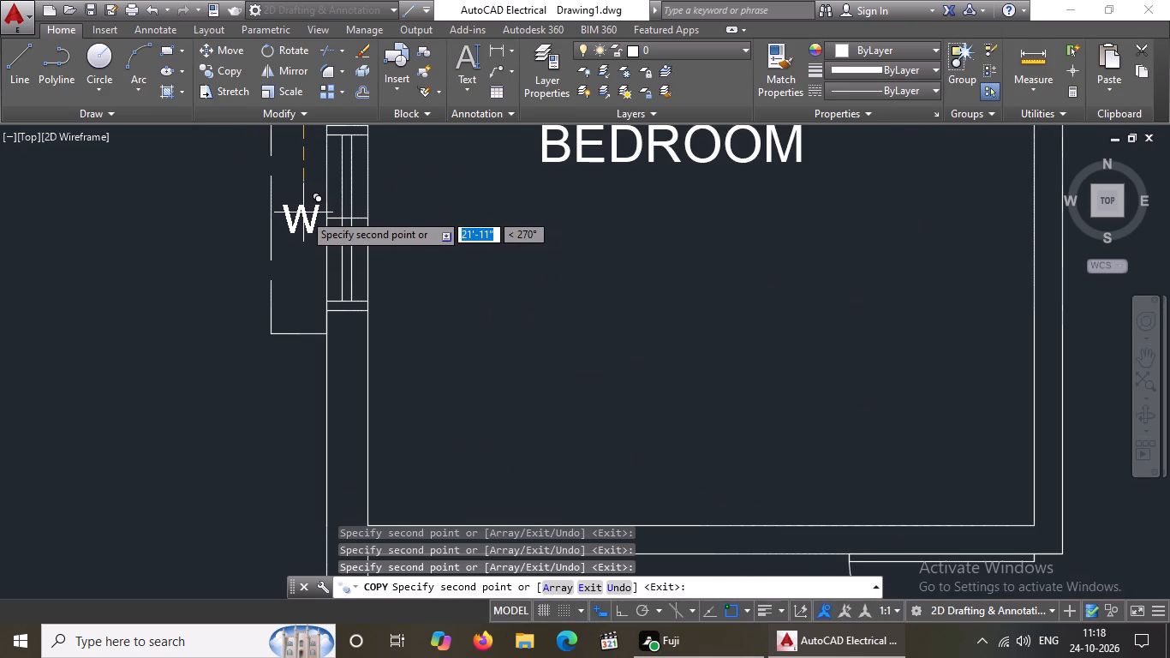
{"action": "left_click", "coordinate": [303, 212]}
{"action": "scroll", "coordinate": [379, 240], "scroll_direction": "down", "scroll_amount": 3}
{"action": "middle_click_drag", "start_coordinate": [426, 253], "coordinate": [409, 469]}
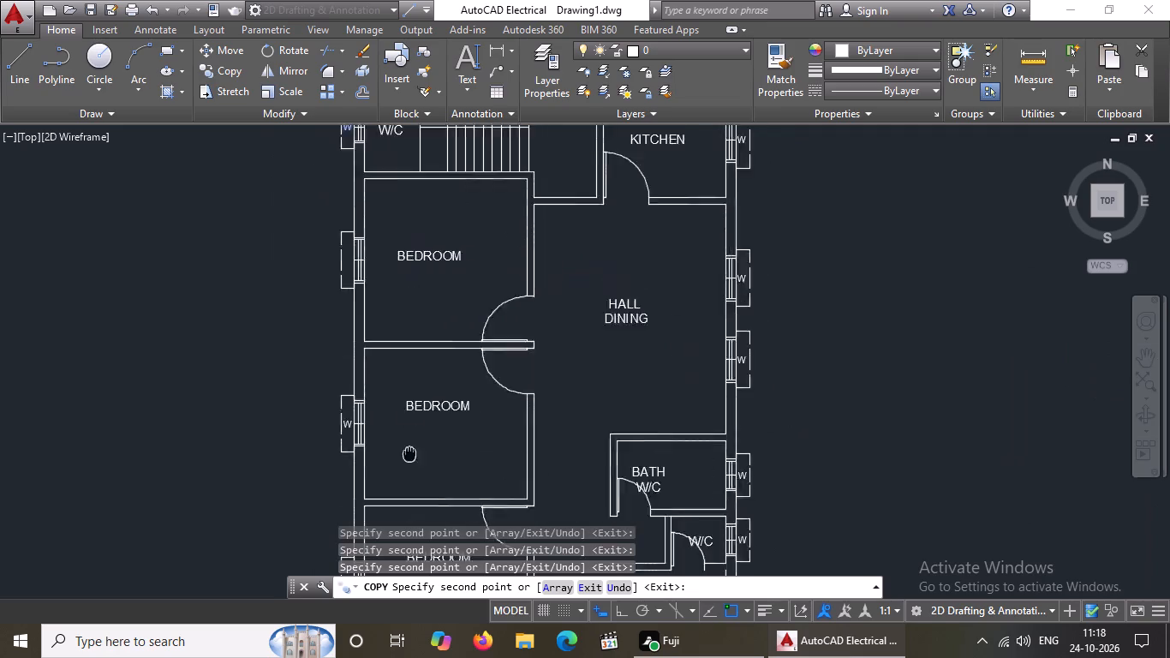
{"action": "middle_click_drag", "start_coordinate": [409, 469], "coordinate": [409, 491]}
{"action": "scroll", "coordinate": [350, 320], "scroll_direction": "up", "scroll_amount": 5}
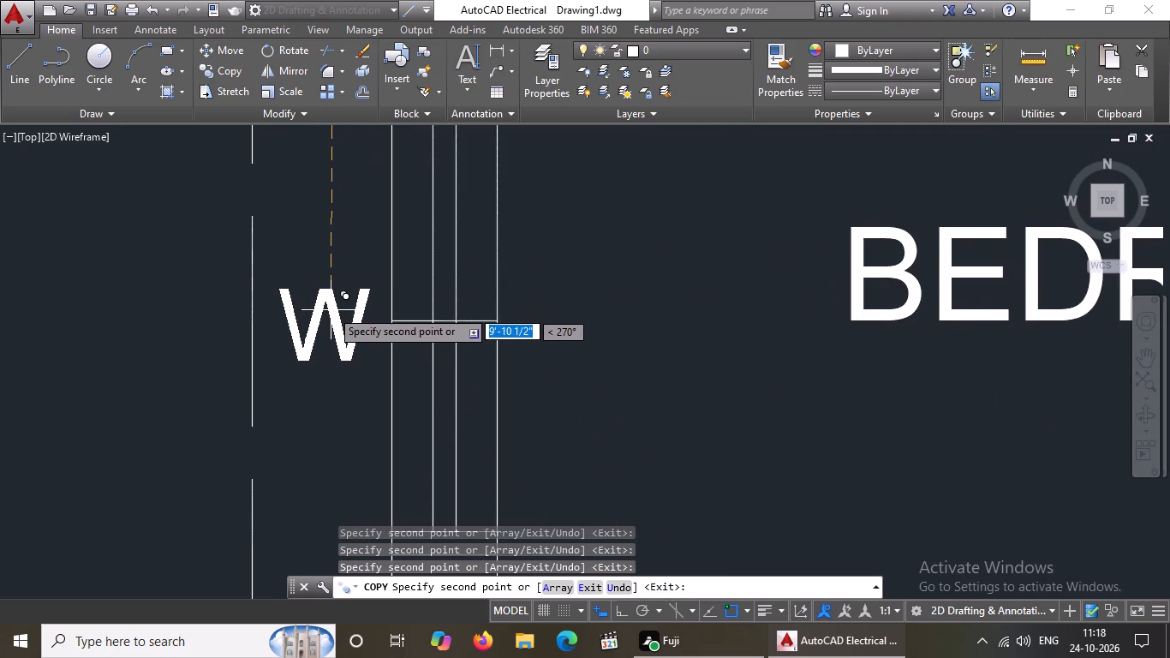
{"action": "left_click", "coordinate": [329, 306]}
Place one more copy of the W label in the kitchen door opening and end the Copy command.
{"action": "scroll", "coordinate": [382, 383], "scroll_direction": "down", "scroll_amount": 4}
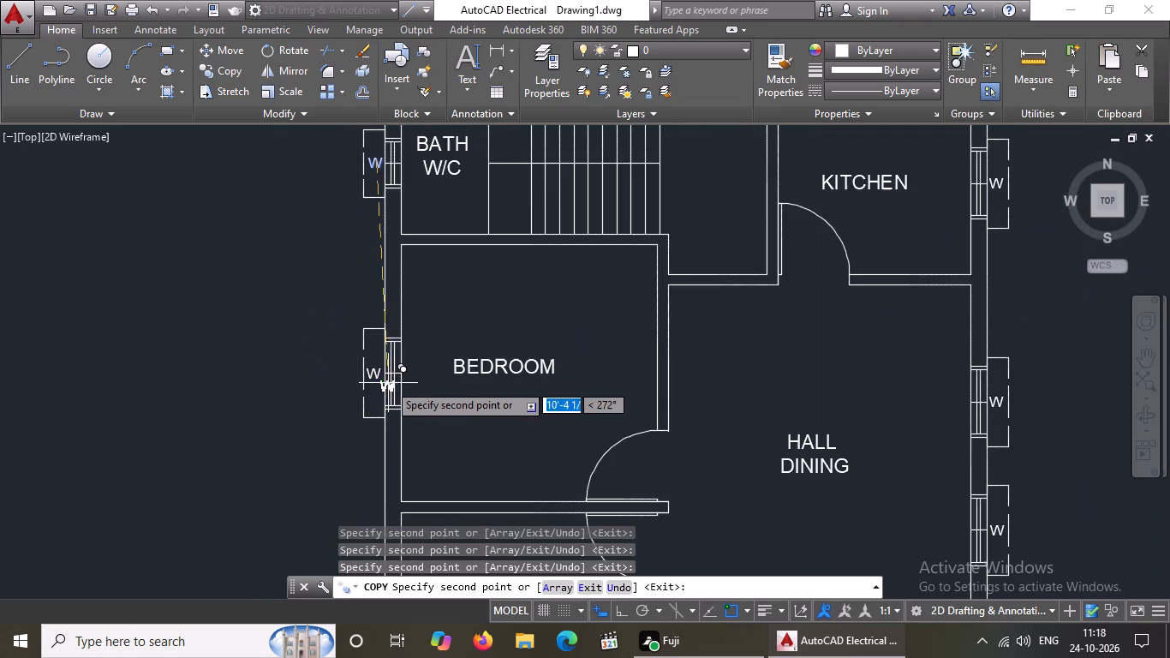
{"action": "scroll", "coordinate": [395, 374], "scroll_direction": "down", "scroll_amount": 2}
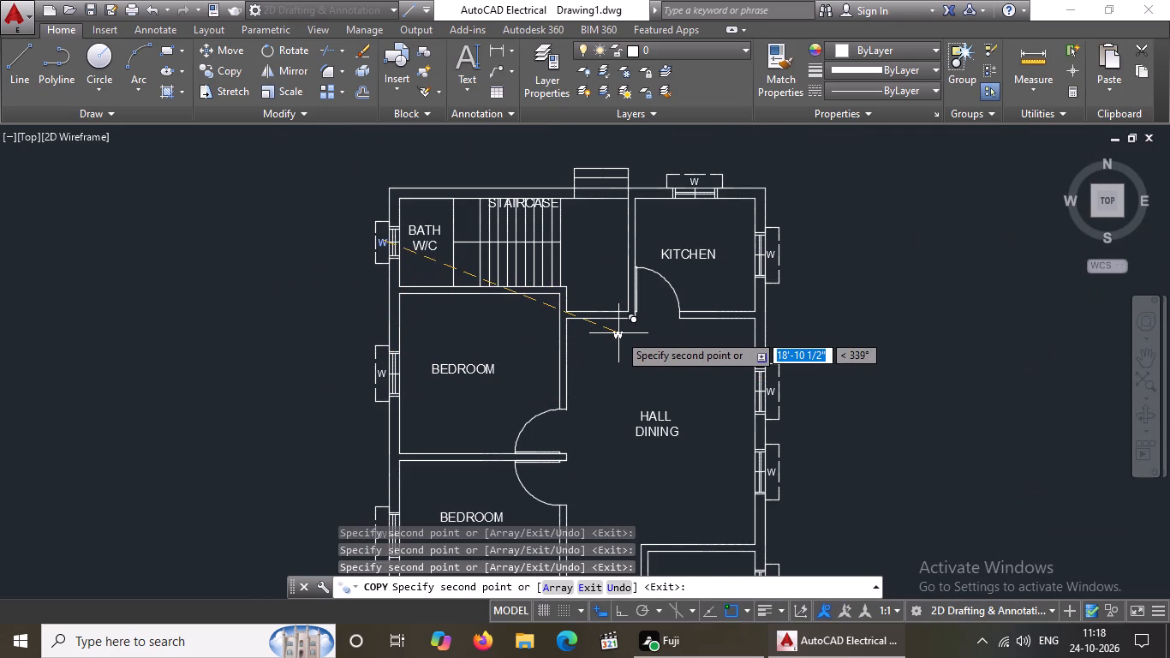
{"action": "scroll", "coordinate": [620, 314], "scroll_direction": "down", "scroll_amount": 2}
{"action": "middle_click_drag", "start_coordinate": [683, 389], "coordinate": [674, 374]}
{"action": "scroll", "coordinate": [635, 281], "scroll_direction": "up", "scroll_amount": 1}
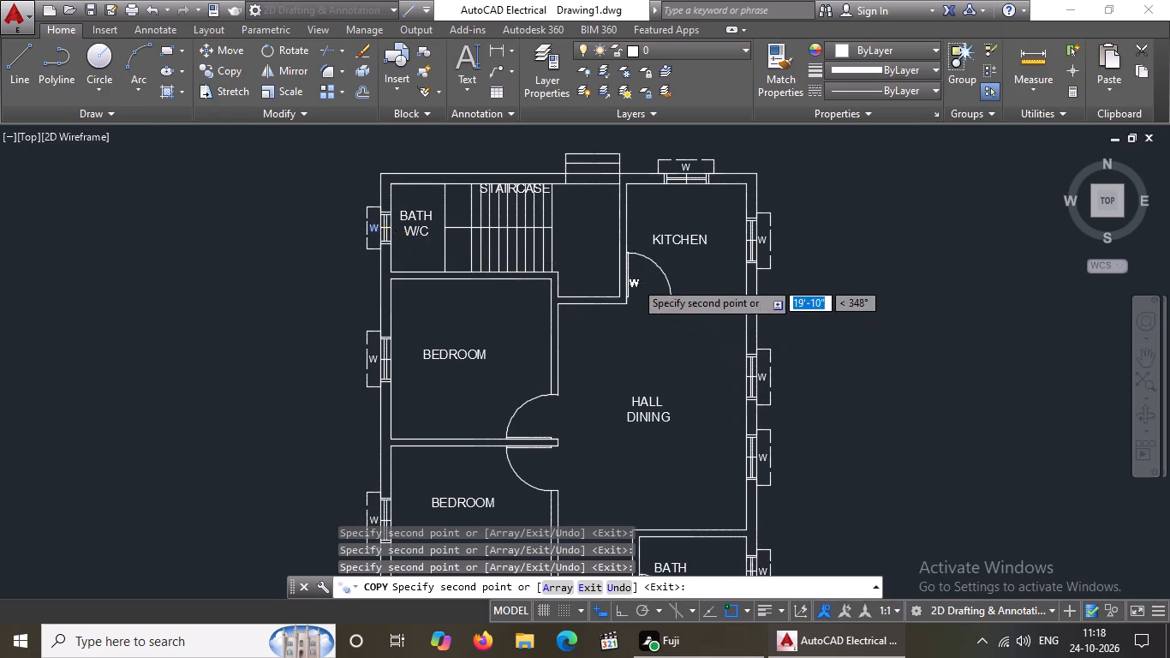
{"action": "scroll", "coordinate": [635, 280], "scroll_direction": "up", "scroll_amount": 1}
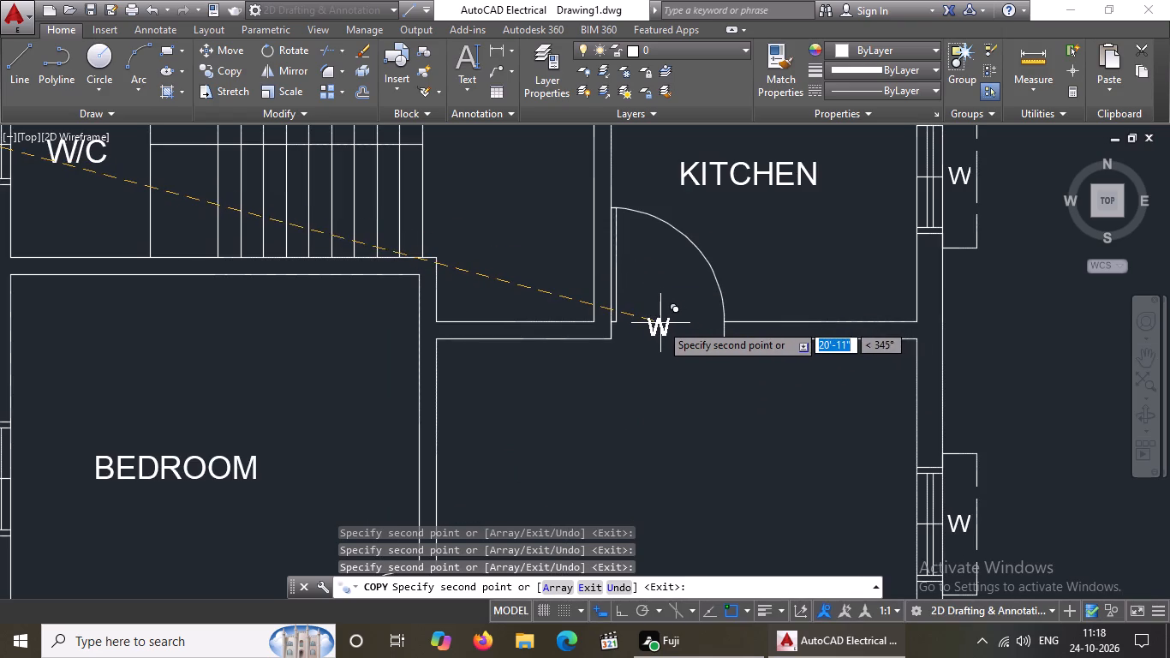
{"action": "left_click", "coordinate": [666, 321]}
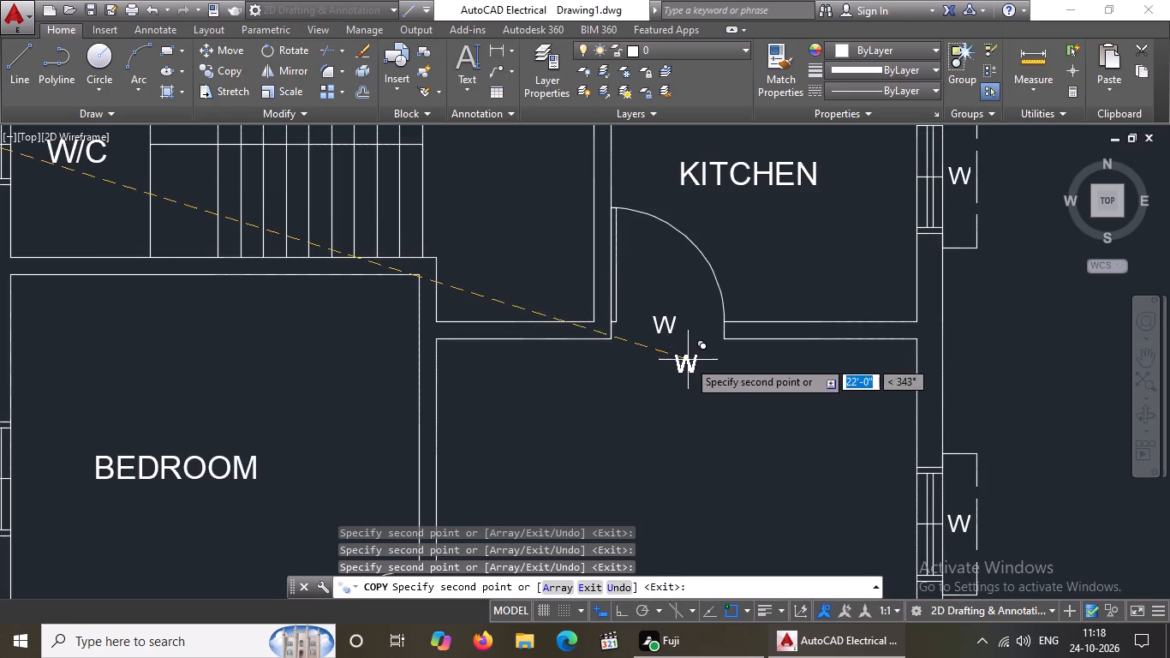
{"action": "key", "text": "Escape"}
Change the window label beside the upper BATH W/C to V and shift it slightly to centre it in the projection.
{"action": "scroll", "coordinate": [688, 333], "scroll_direction": "down", "scroll_amount": 5}
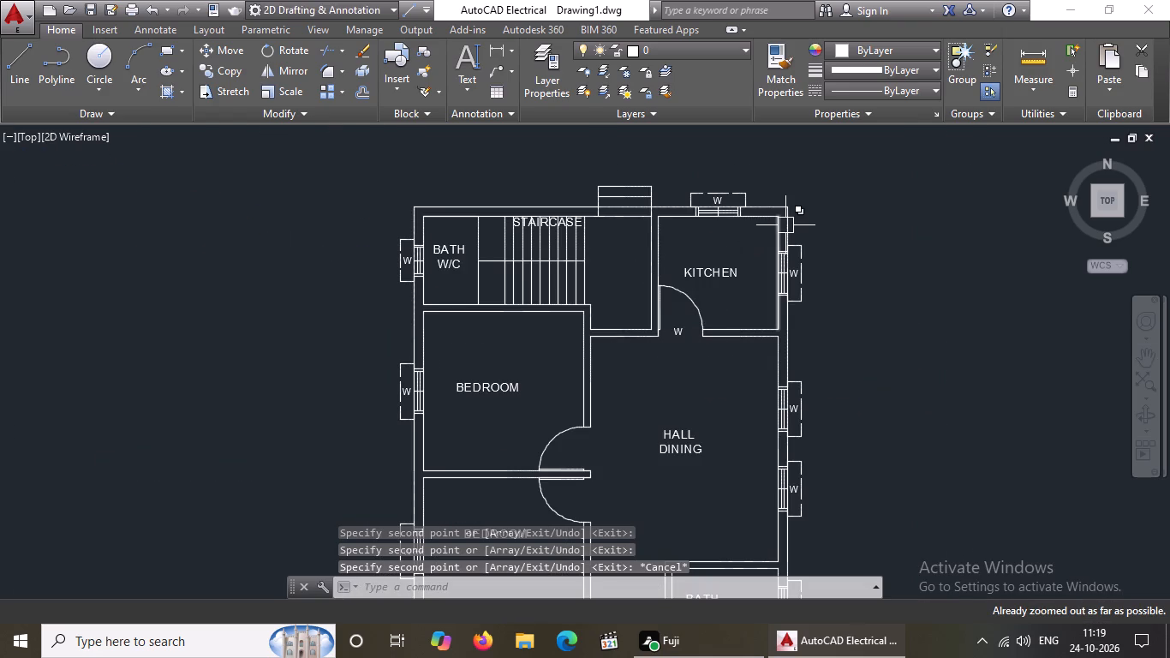
{"action": "scroll", "coordinate": [433, 251], "scroll_direction": "up", "scroll_amount": 5}
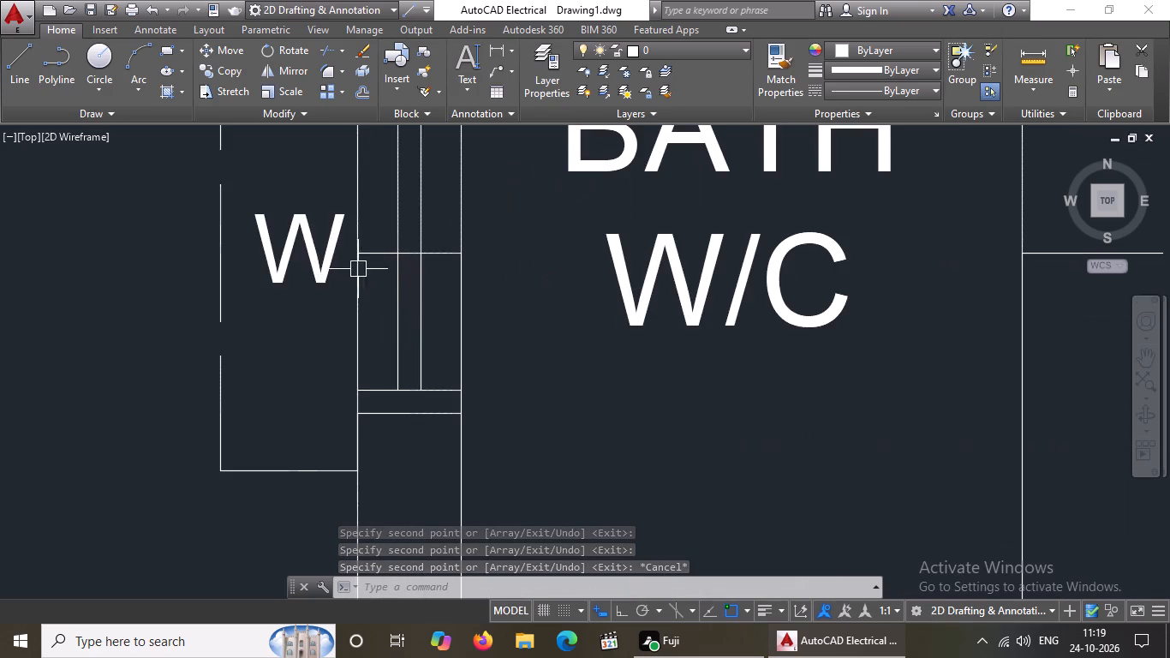
{"action": "double_click", "coordinate": [333, 260]}
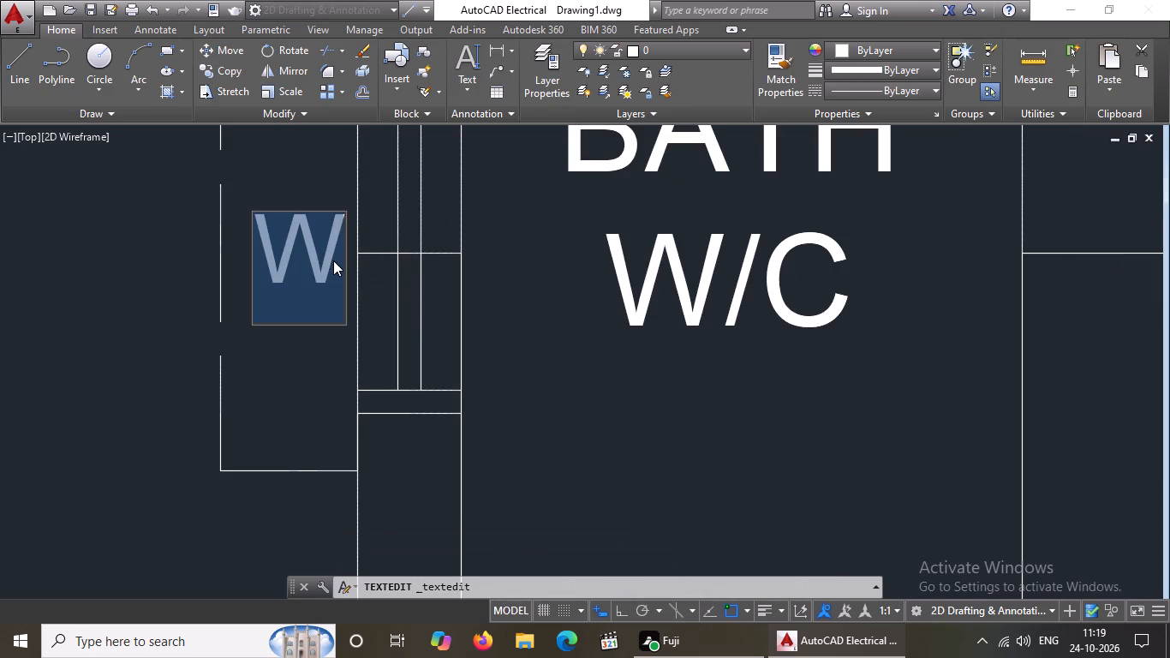
{"action": "key", "text": "BackSpace"}
{"action": "key", "text": "v"}
{"action": "key", "text": "Return"}
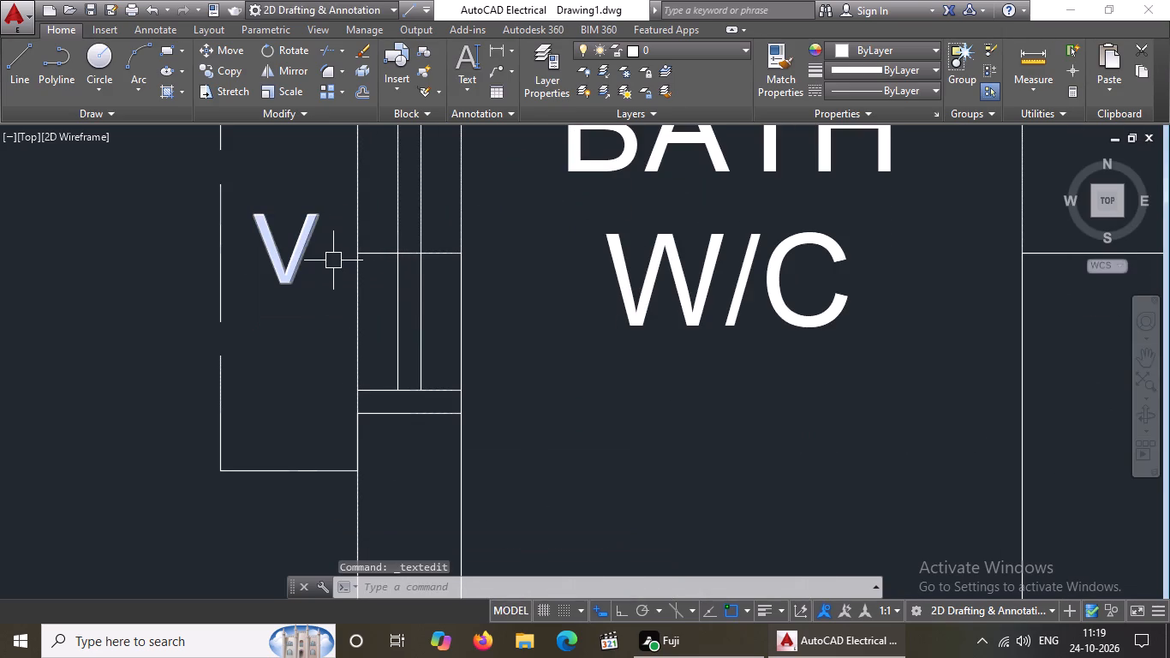
{"action": "left_click", "coordinate": [287, 280]}
{"action": "left_click", "coordinate": [253, 285]}
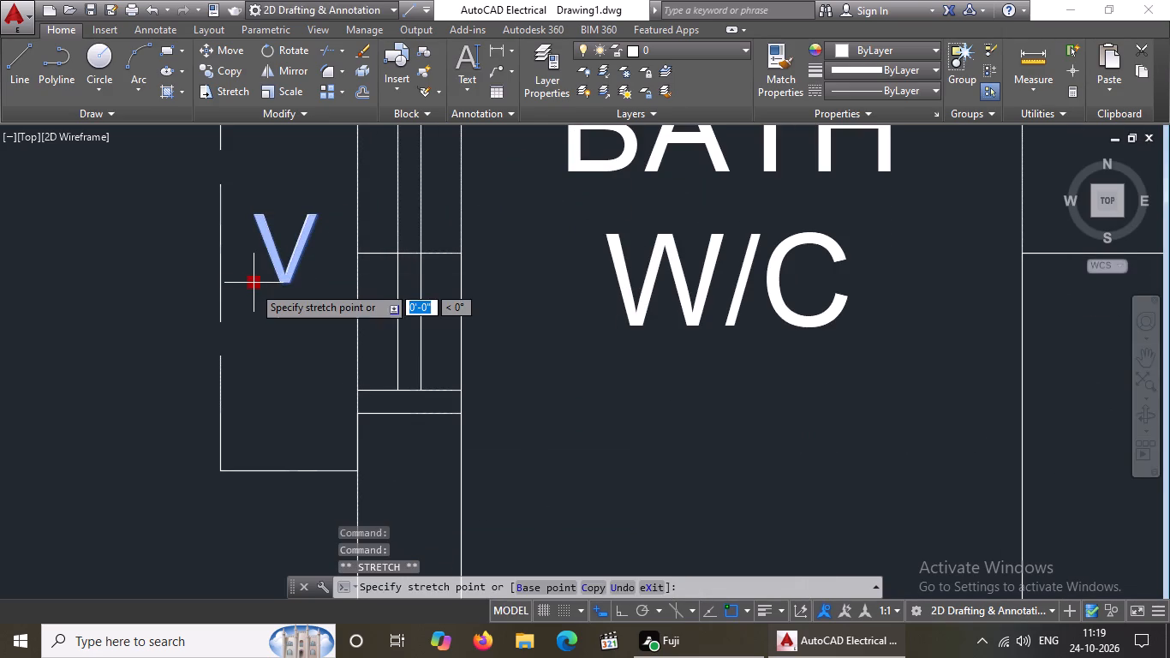
{"action": "left_click", "coordinate": [261, 290]}
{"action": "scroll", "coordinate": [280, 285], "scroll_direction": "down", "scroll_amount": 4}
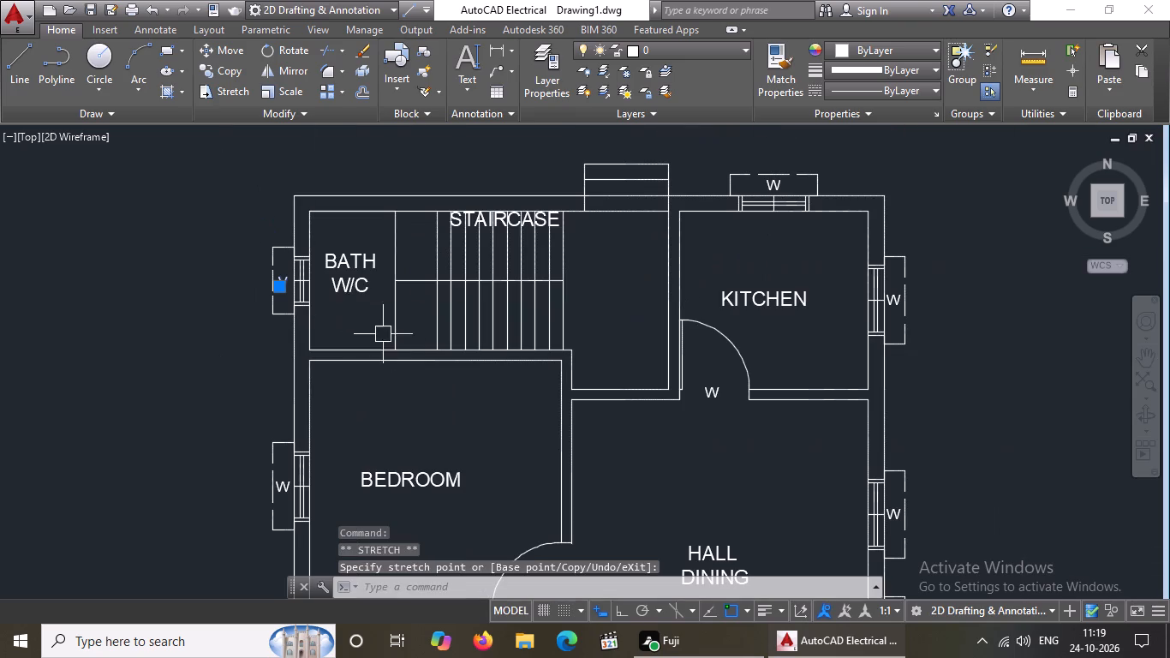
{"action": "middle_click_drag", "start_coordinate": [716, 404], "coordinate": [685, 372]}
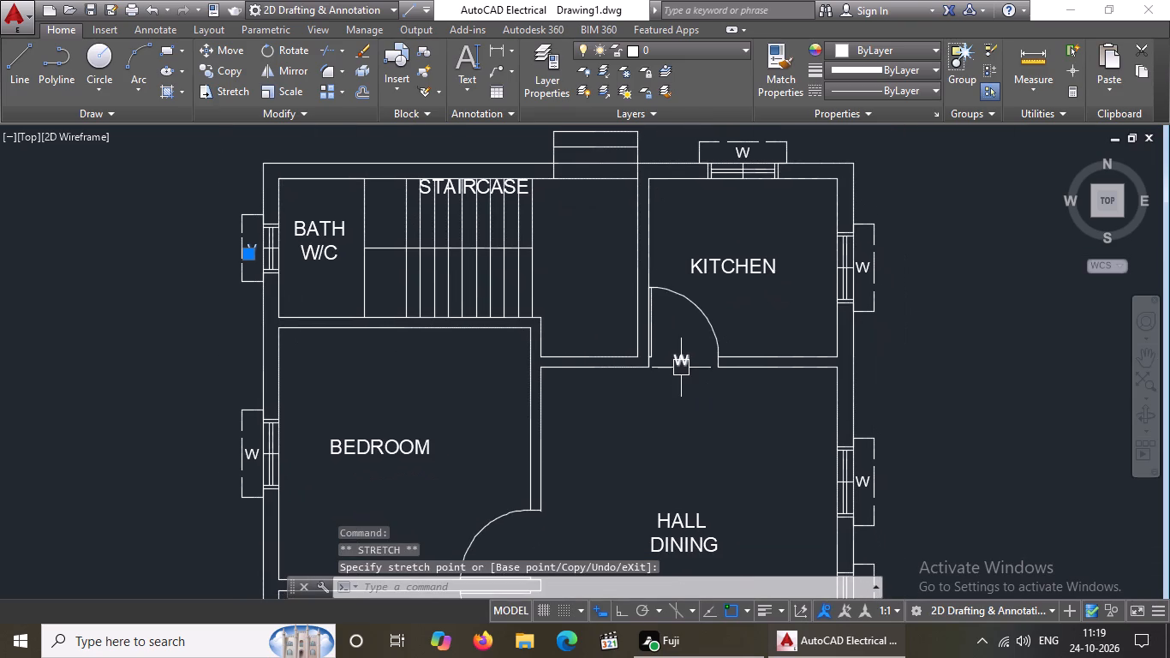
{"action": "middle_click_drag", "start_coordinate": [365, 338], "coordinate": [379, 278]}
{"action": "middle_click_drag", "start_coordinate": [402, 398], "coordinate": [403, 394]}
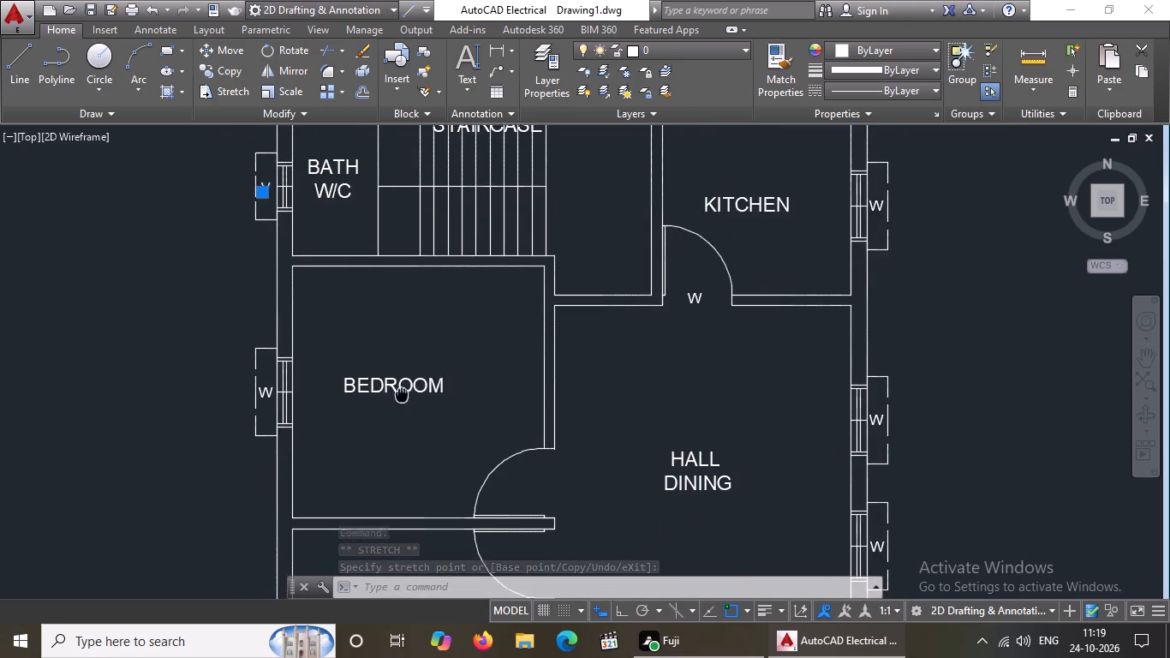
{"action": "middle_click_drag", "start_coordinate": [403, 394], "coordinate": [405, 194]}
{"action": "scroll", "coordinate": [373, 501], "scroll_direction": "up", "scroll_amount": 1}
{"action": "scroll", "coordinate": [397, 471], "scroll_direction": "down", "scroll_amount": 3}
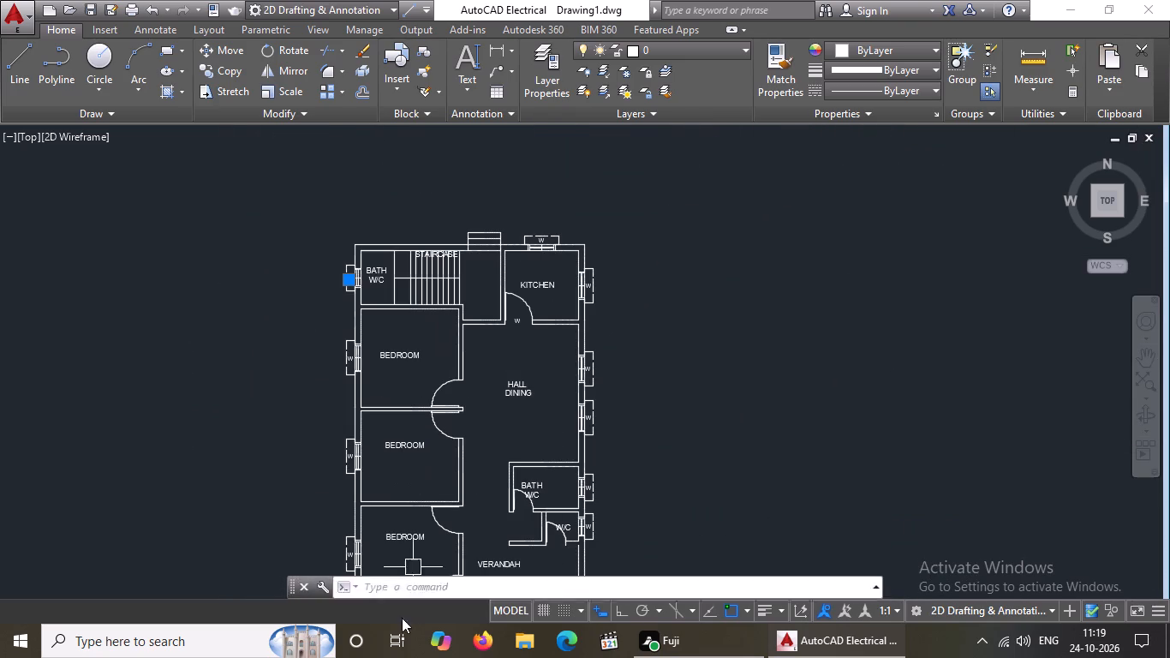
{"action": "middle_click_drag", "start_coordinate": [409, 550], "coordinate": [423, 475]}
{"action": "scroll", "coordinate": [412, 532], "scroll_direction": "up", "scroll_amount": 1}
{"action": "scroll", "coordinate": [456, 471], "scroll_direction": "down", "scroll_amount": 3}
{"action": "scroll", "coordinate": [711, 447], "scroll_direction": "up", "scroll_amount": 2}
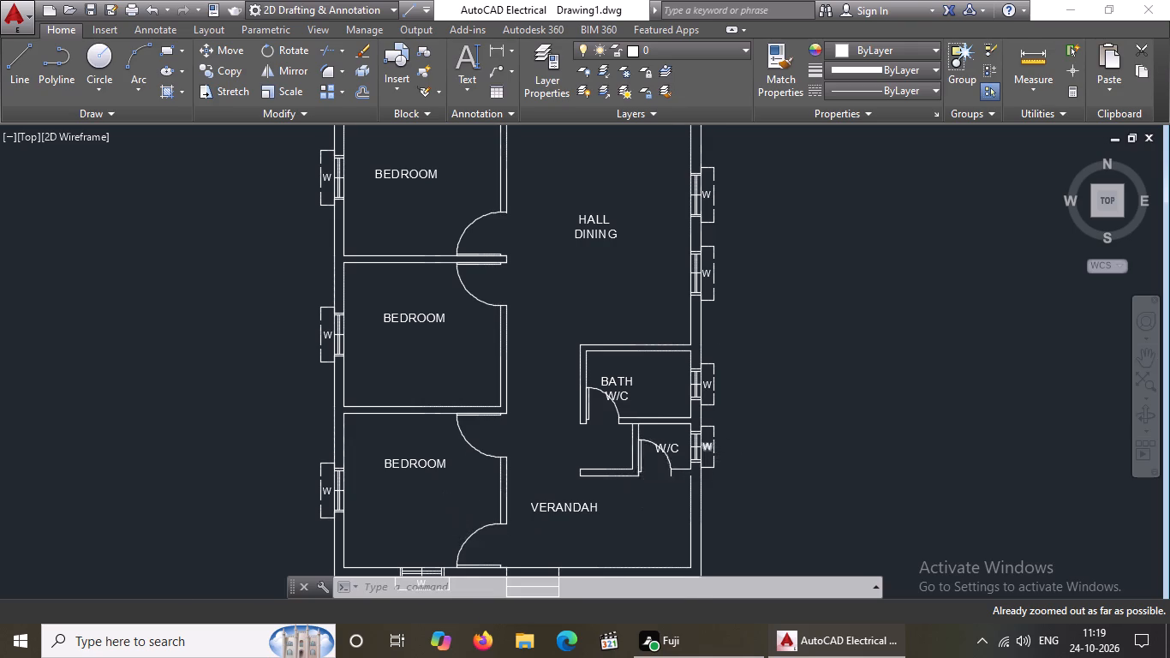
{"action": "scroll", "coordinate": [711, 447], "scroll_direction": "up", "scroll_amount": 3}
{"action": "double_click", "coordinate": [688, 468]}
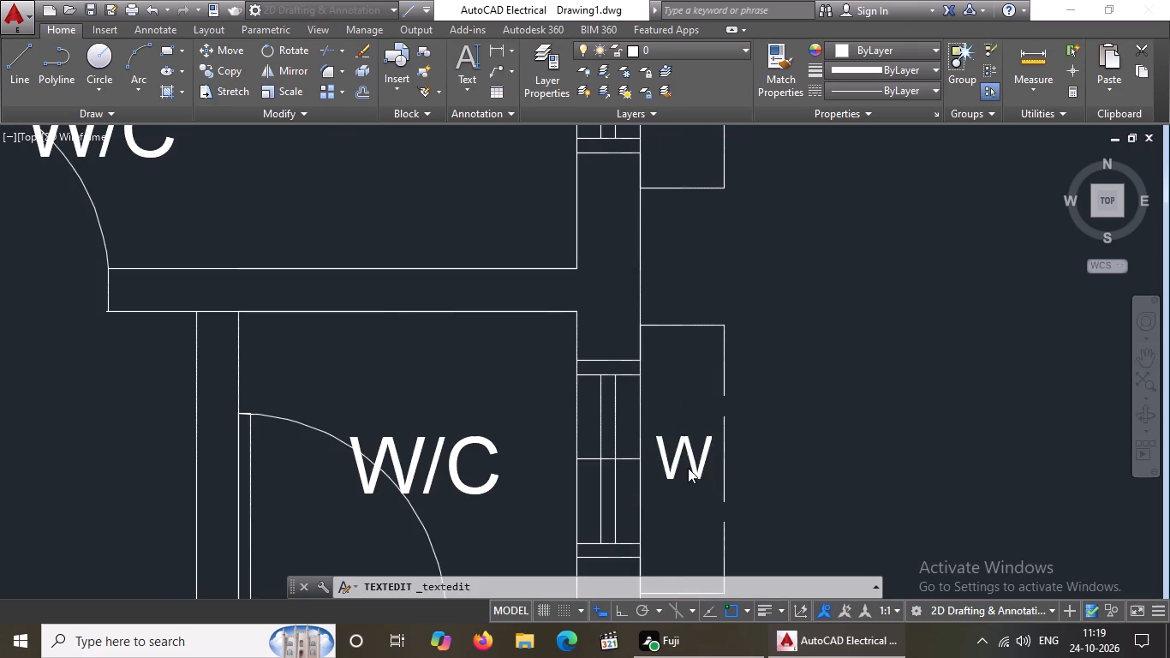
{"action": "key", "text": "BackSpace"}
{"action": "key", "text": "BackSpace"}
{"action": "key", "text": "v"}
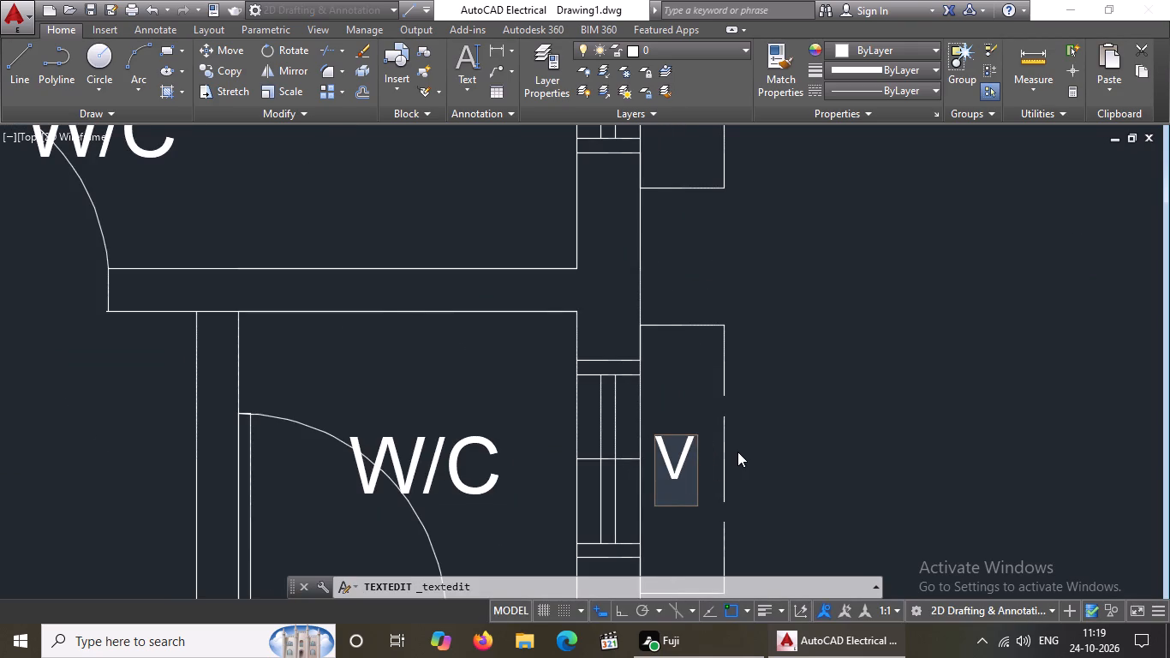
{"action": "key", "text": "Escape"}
Change the window label beside the small W/C to V and shift it about 1" outward to centre it in the projection.
{"action": "double_click", "coordinate": [697, 476]}
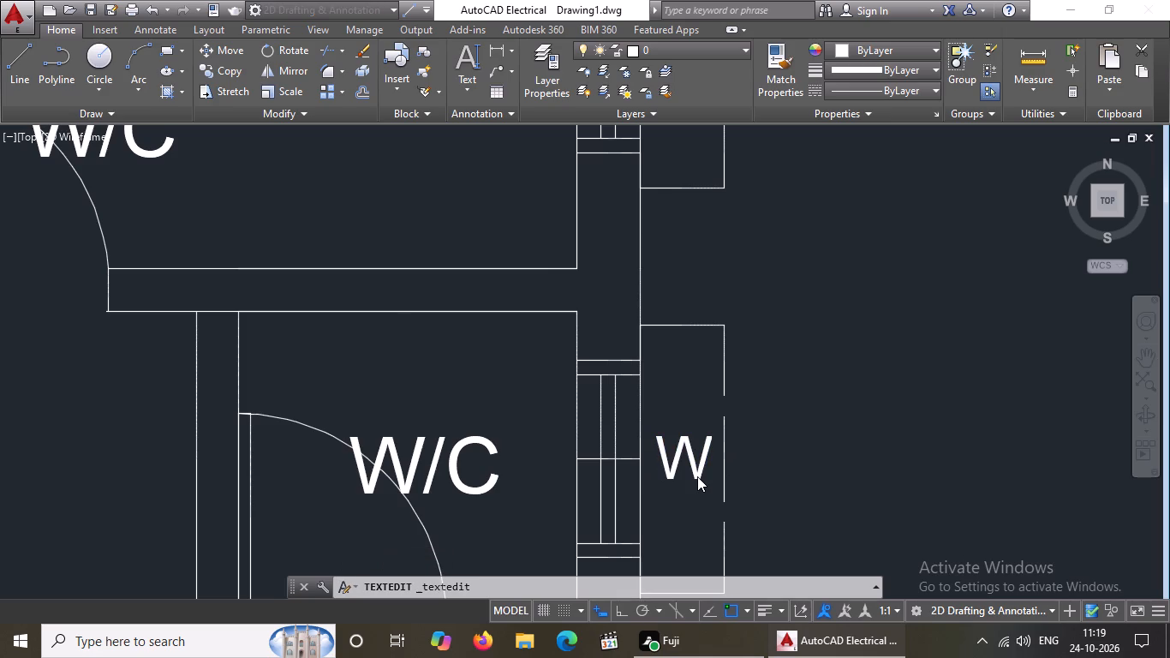
{"action": "key", "text": "BackSpace"}
{"action": "key", "text": "v"}
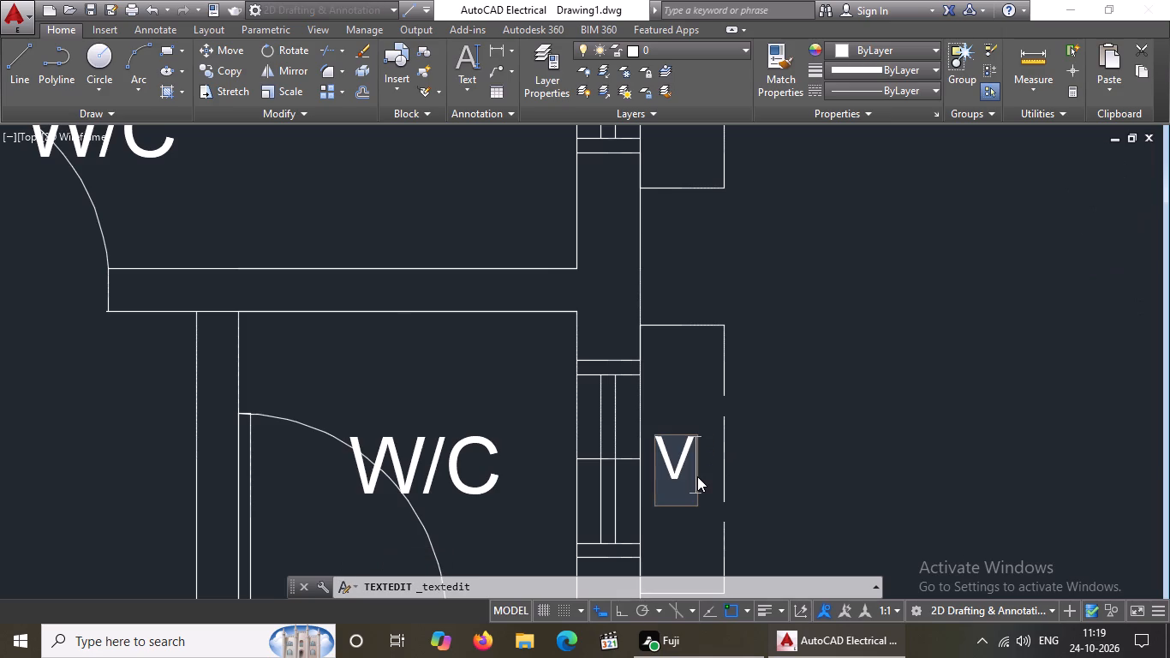
{"action": "left_click", "coordinate": [828, 444]}
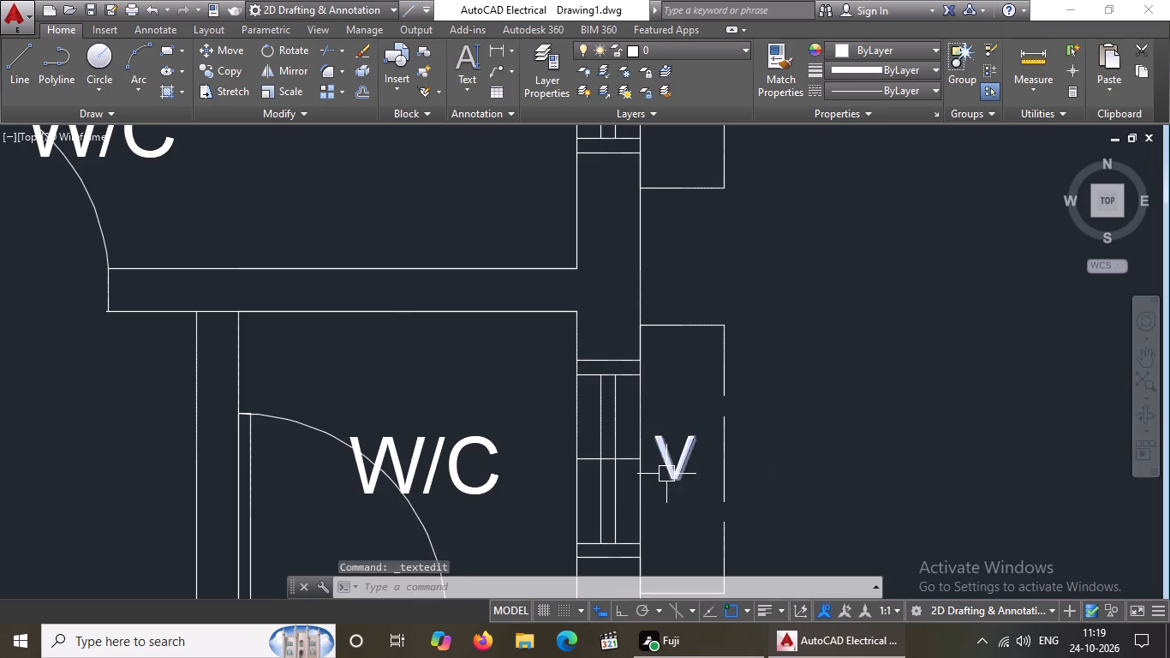
{"action": "left_click", "coordinate": [668, 472]}
{"action": "left_click", "coordinate": [654, 477]}
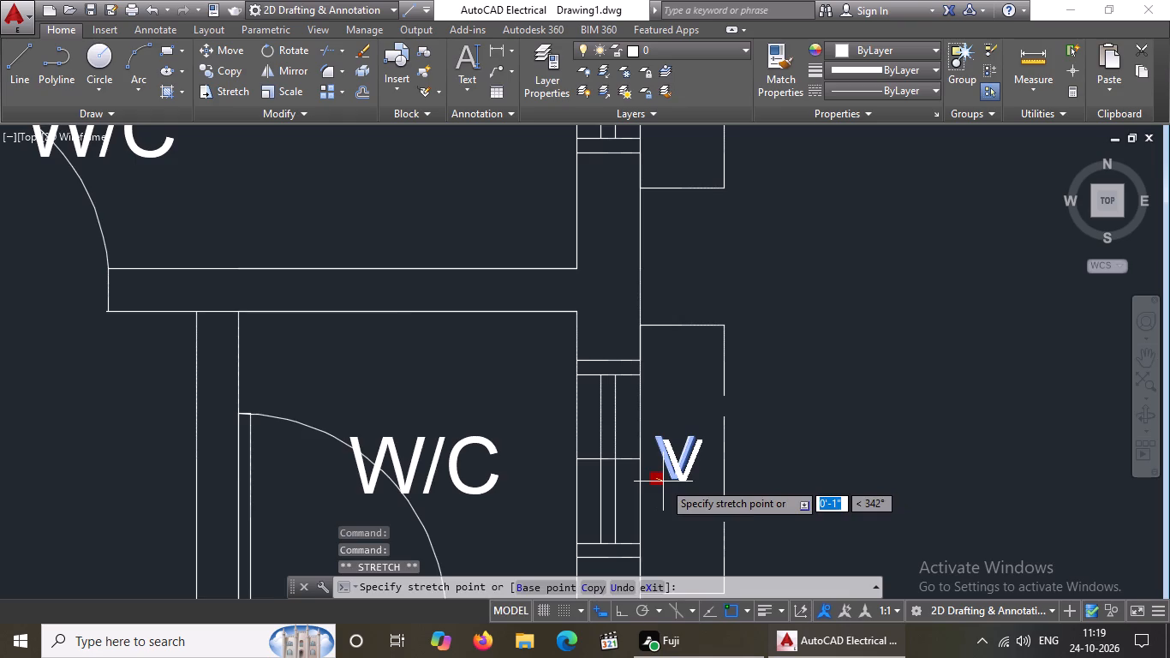
{"action": "left_click", "coordinate": [665, 481]}
Change the window label beside the lower BATH W/C to V and shift it about 1 1/2" outward to centre it.
{"action": "scroll", "coordinate": [678, 477], "scroll_direction": "down", "scroll_amount": 3}
{"action": "scroll", "coordinate": [663, 386], "scroll_direction": "up", "scroll_amount": 2}
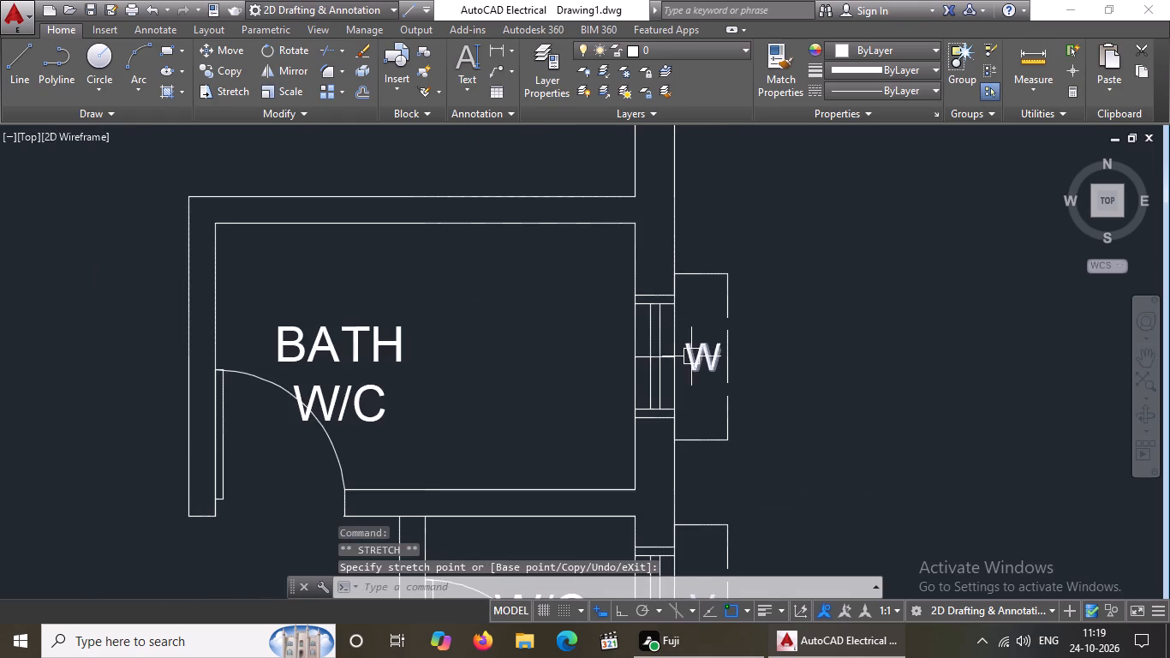
{"action": "double_click", "coordinate": [697, 353]}
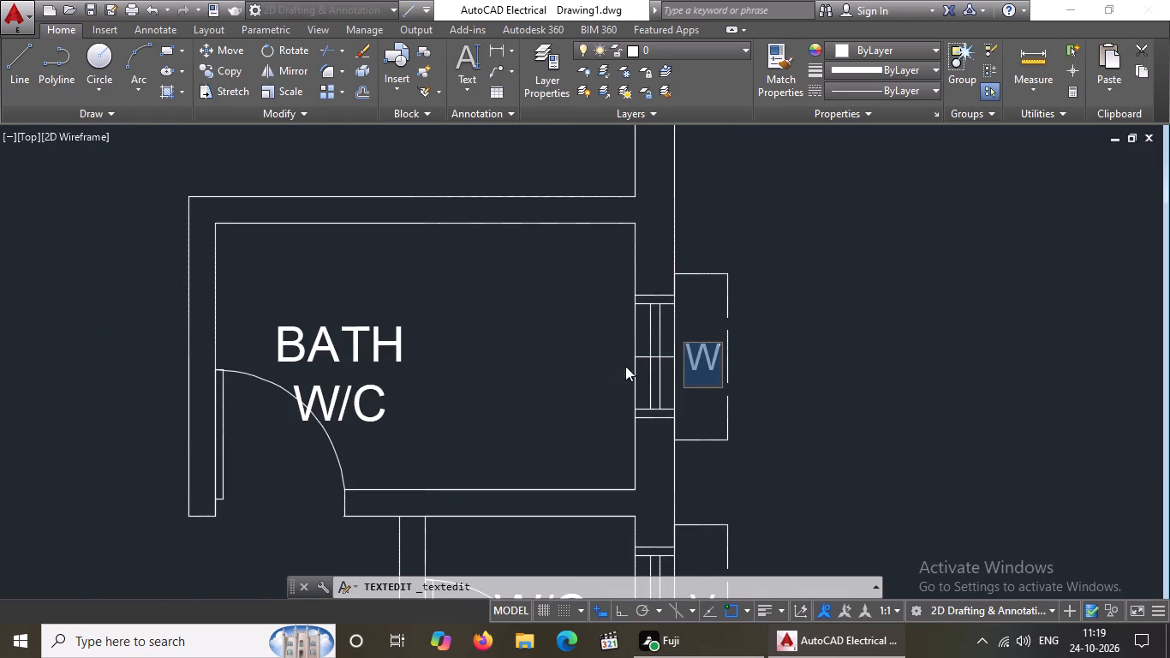
{"action": "key", "text": "BackSpace"}
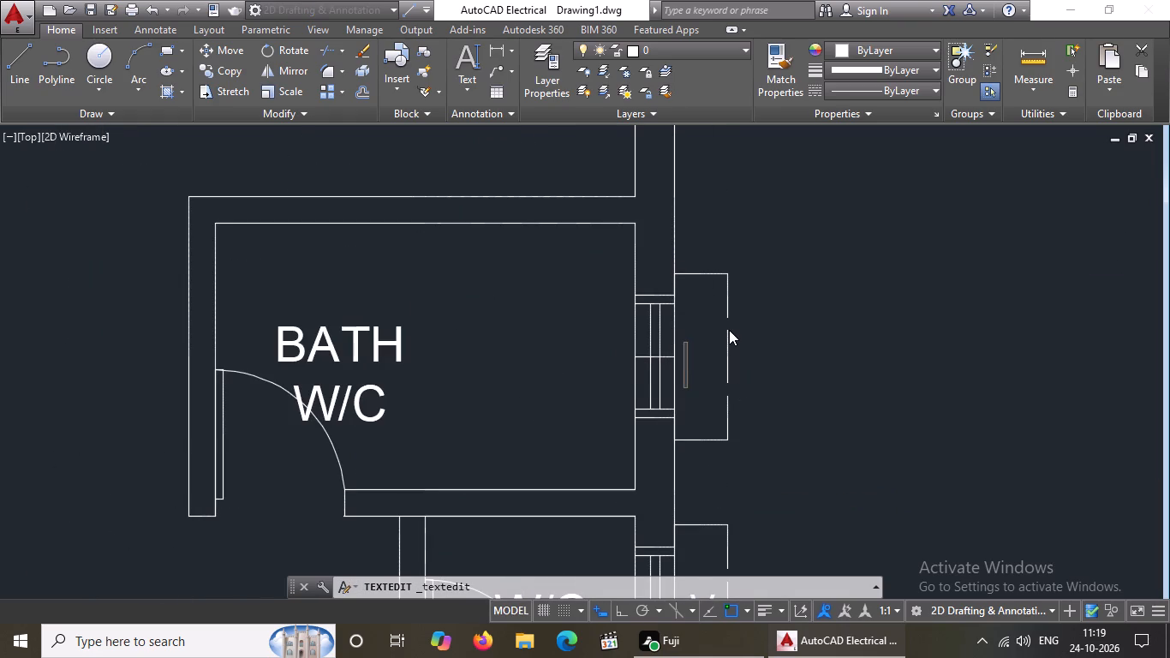
{"action": "key", "text": "v"}
{"action": "key", "text": "Return"}
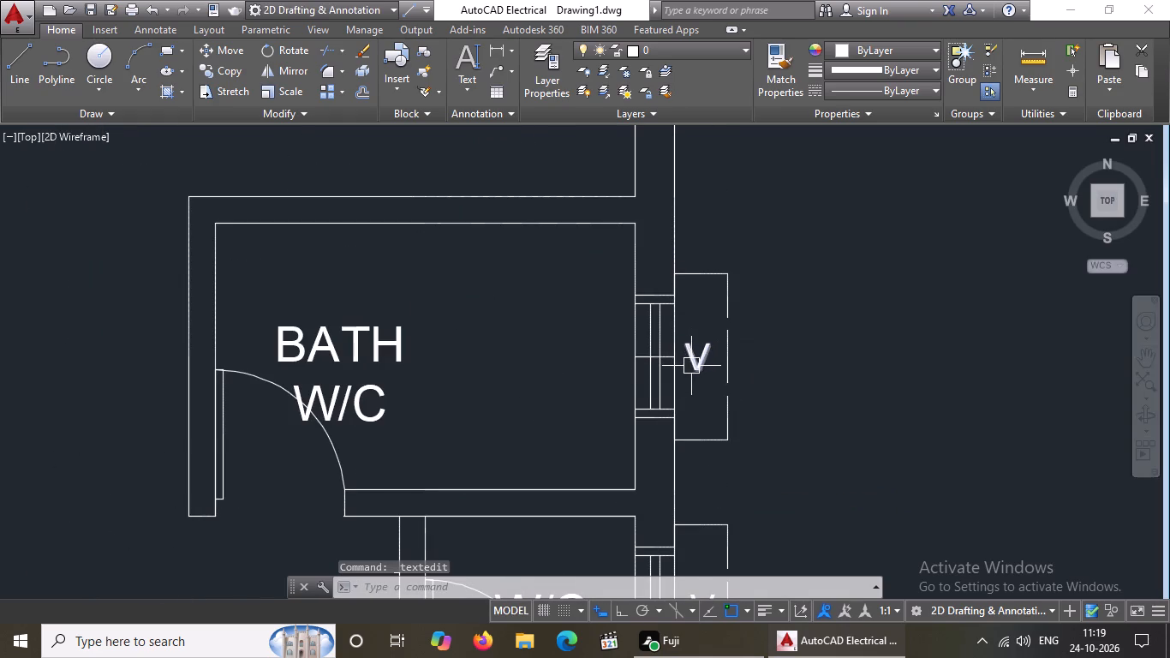
{"action": "left_click", "coordinate": [692, 365]}
{"action": "left_click", "coordinate": [689, 373]}
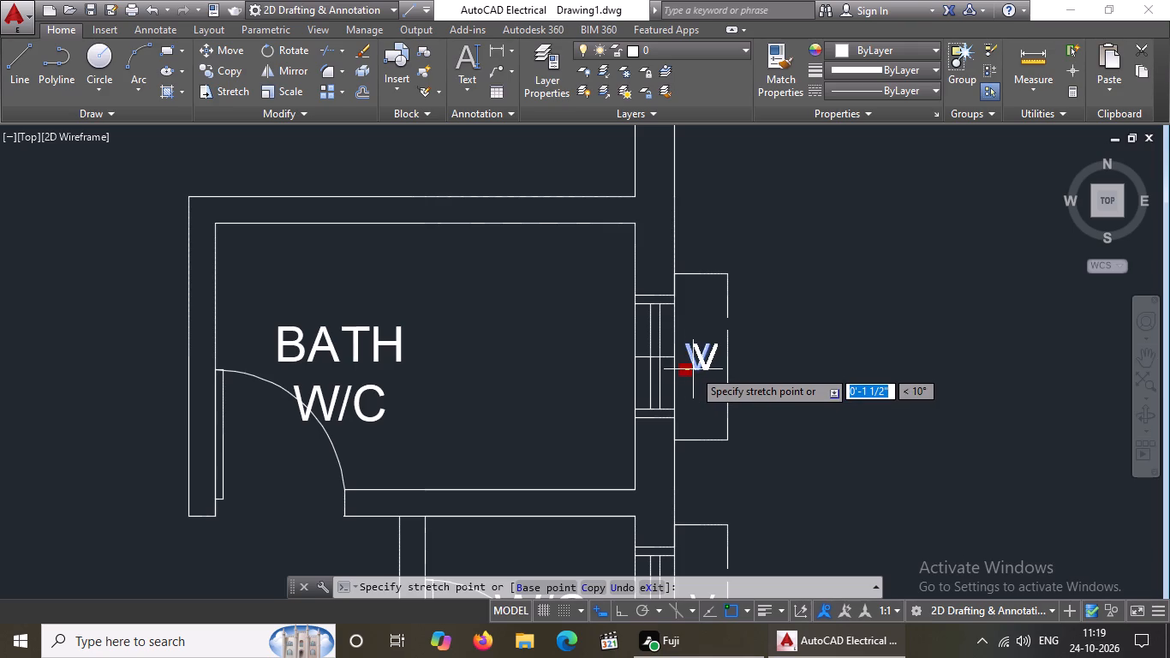
{"action": "left_click", "coordinate": [693, 369]}
{"action": "scroll", "coordinate": [711, 380], "scroll_direction": "up", "scroll_amount": 2}
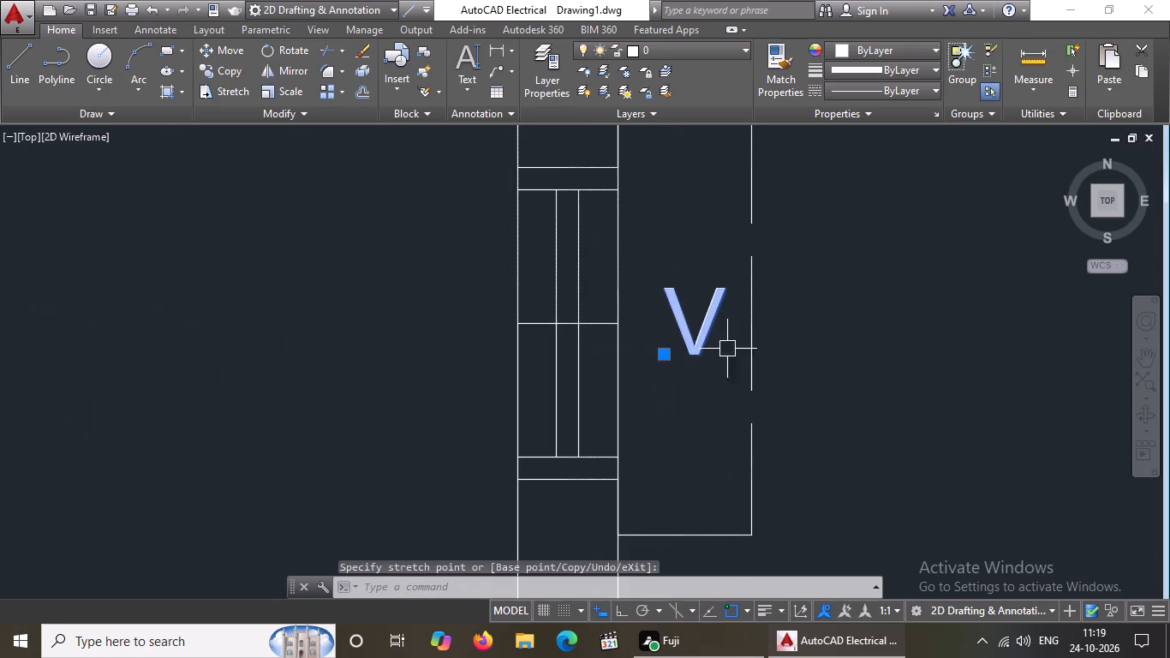
{"action": "scroll", "coordinate": [758, 343], "scroll_direction": "down", "scroll_amount": 6}
{"action": "key", "text": "Escape"}
Select the W label in the kitchen door opening for editing.
{"action": "scroll", "coordinate": [804, 344], "scroll_direction": "down", "scroll_amount": 3}
{"action": "middle_click_drag", "start_coordinate": [804, 337], "coordinate": [779, 476]}
{"action": "scroll", "coordinate": [779, 476], "scroll_direction": "down", "scroll_amount": 7}
{"action": "middle_click_drag", "start_coordinate": [684, 414], "coordinate": [709, 542]}
{"action": "middle_click_drag", "start_coordinate": [708, 517], "coordinate": [705, 280]}
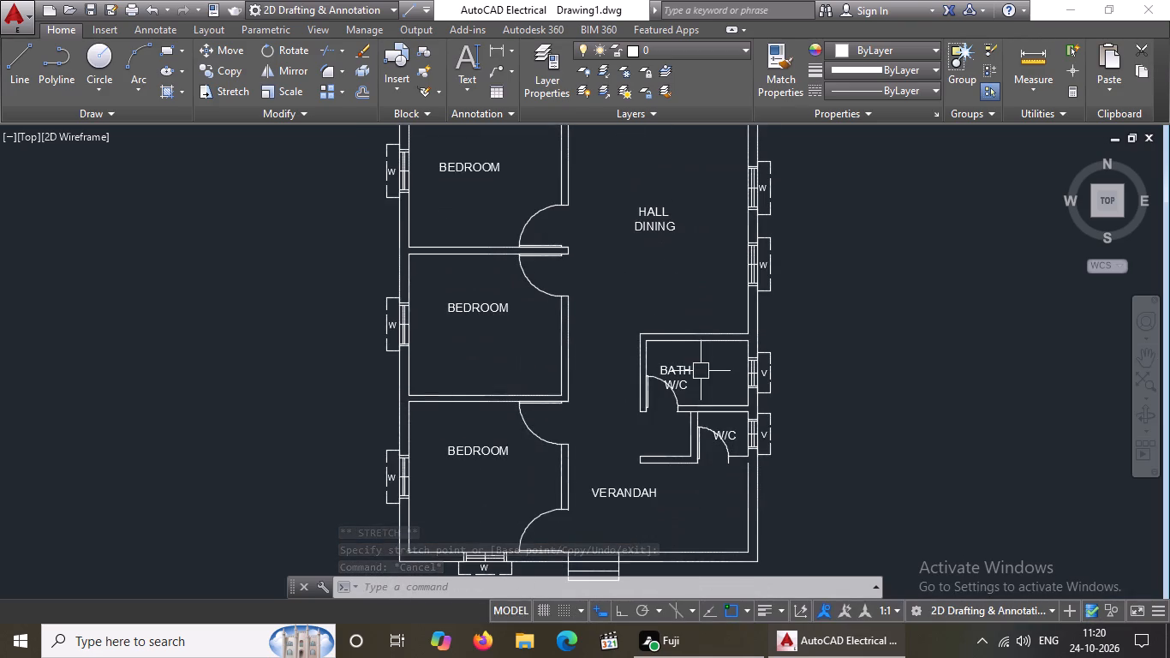
{"action": "middle_click_drag", "start_coordinate": [700, 364], "coordinate": [707, 297]}
{"action": "middle_click", "coordinate": [709, 290]}
{"action": "scroll", "coordinate": [710, 287], "scroll_direction": "up", "scroll_amount": 1}
{"action": "middle_click_drag", "start_coordinate": [667, 275], "coordinate": [648, 479]}
{"action": "scroll", "coordinate": [601, 284], "scroll_direction": "down", "scroll_amount": 3}
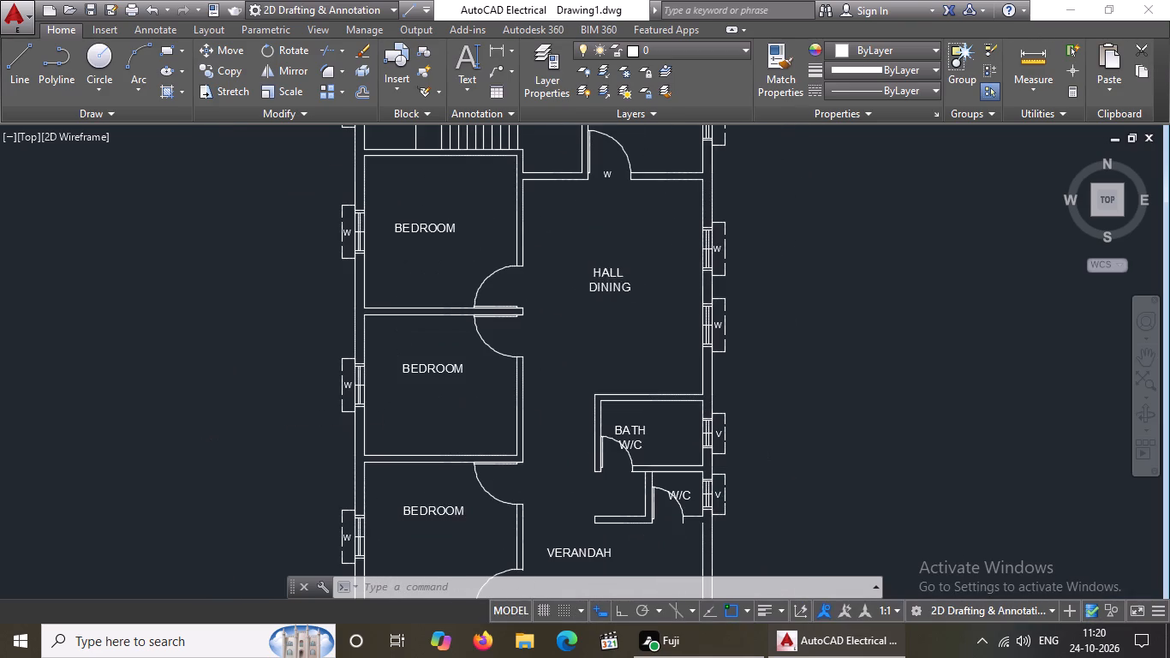
{"action": "middle_click_drag", "start_coordinate": [609, 201], "coordinate": [609, 387]}
{"action": "scroll", "coordinate": [613, 351], "scroll_direction": "up", "scroll_amount": 3}
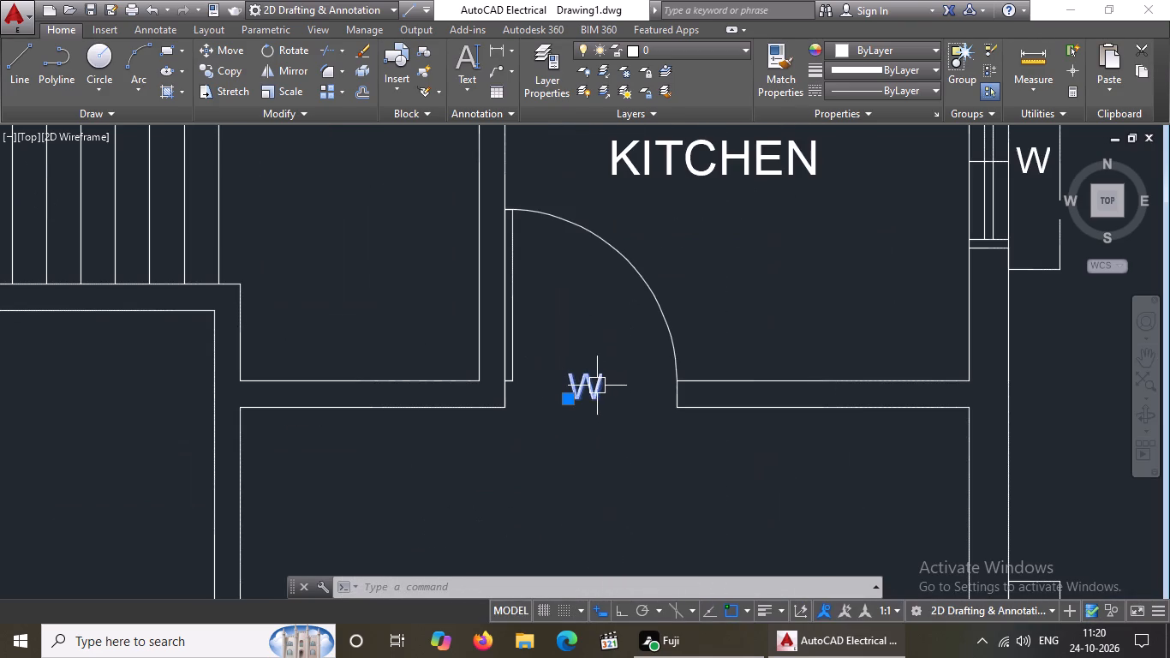
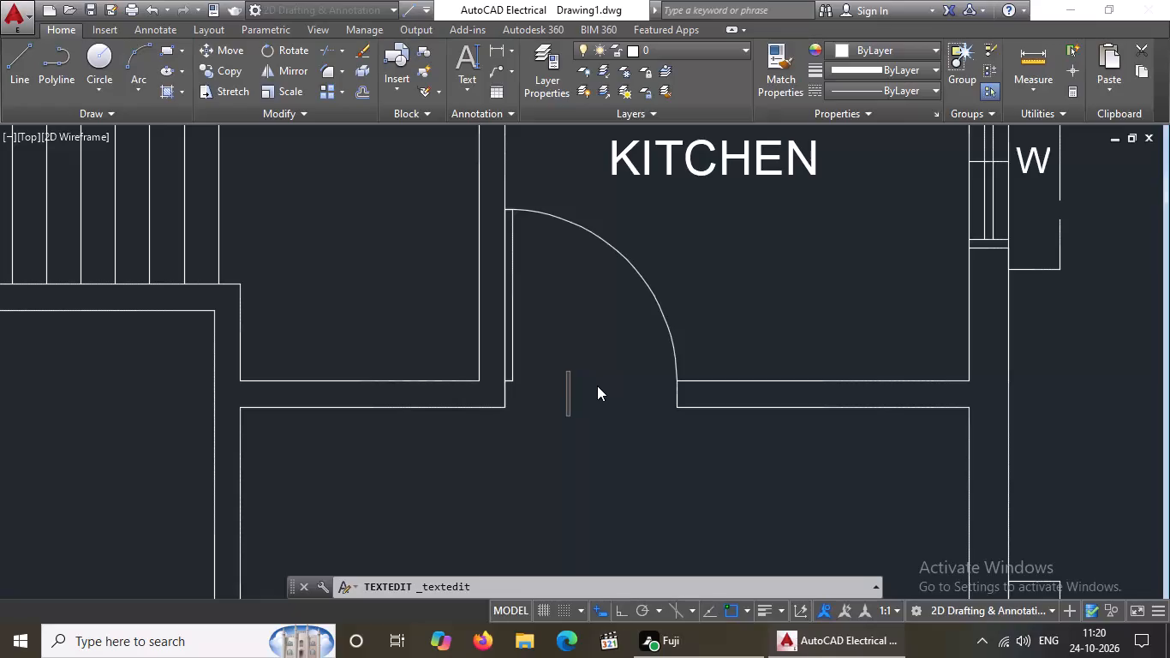
Change the label in the kitchen door opening to D.
{"action": "key", "text": "d"}
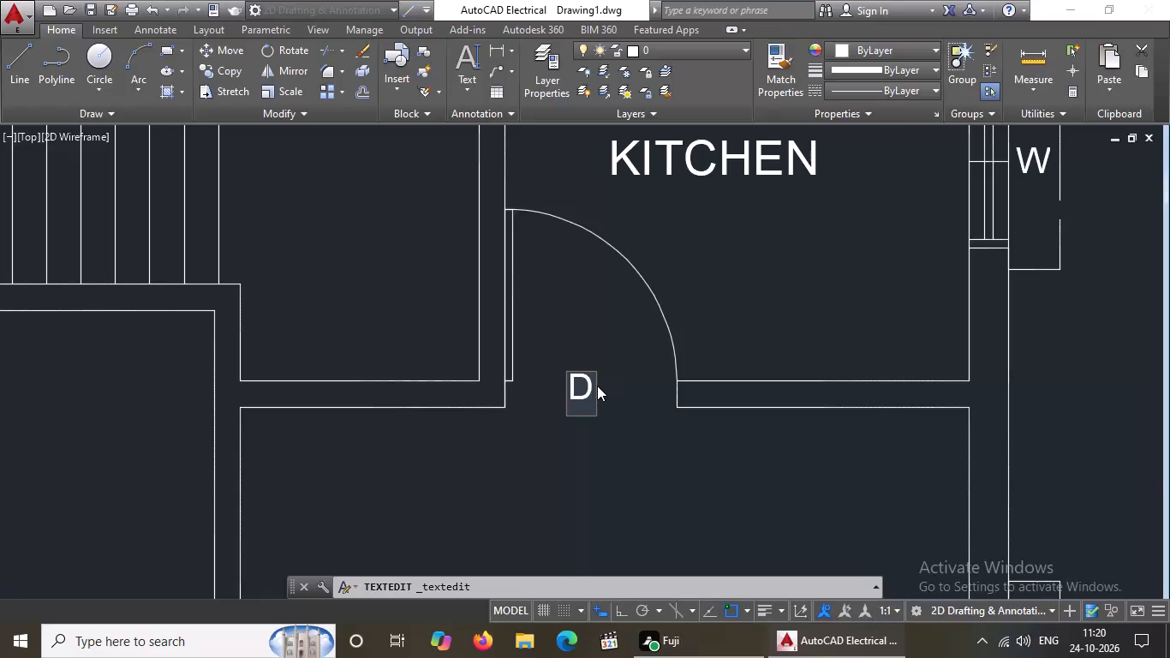
{"action": "key", "text": "Return"}
Set the text height of the kitchen door's D label to 8".
{"action": "scroll", "coordinate": [597, 386], "scroll_direction": "up", "scroll_amount": 1}
{"action": "left_click", "coordinate": [567, 402]}
{"action": "right_click", "coordinate": [567, 403]}
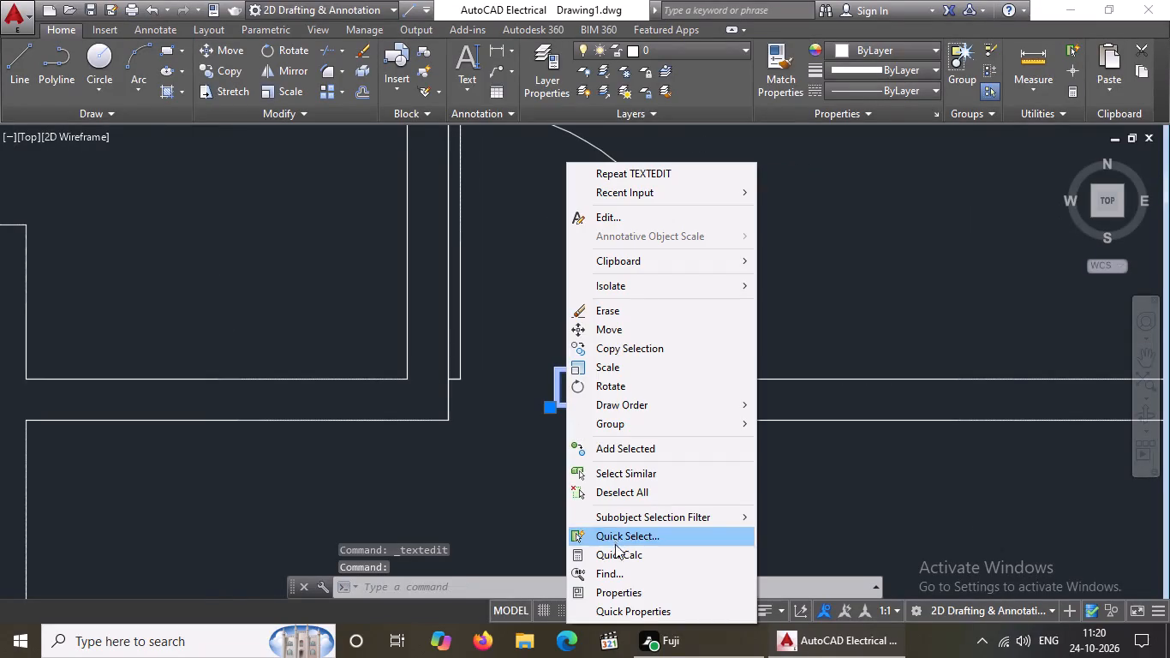
{"action": "left_click", "coordinate": [618, 591]}
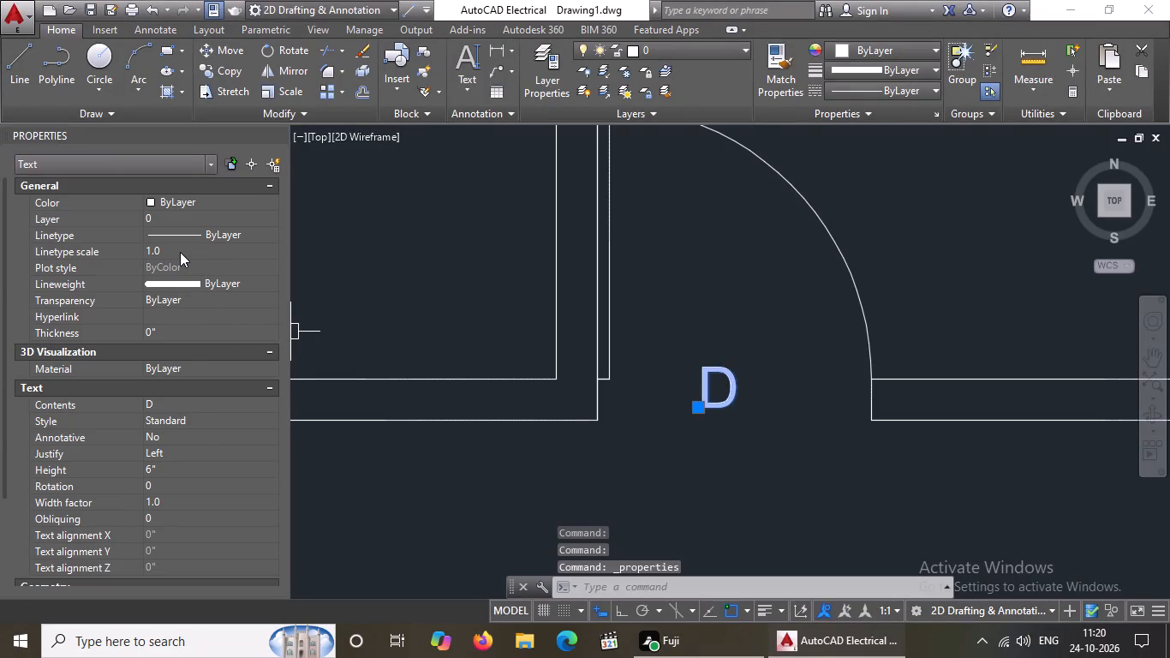
{"action": "left_click", "coordinate": [164, 469]}
{"action": "key", "text": "BackSpace"}
{"action": "key", "text": "BackSpace"}
{"action": "key", "text": "BackSpace"}
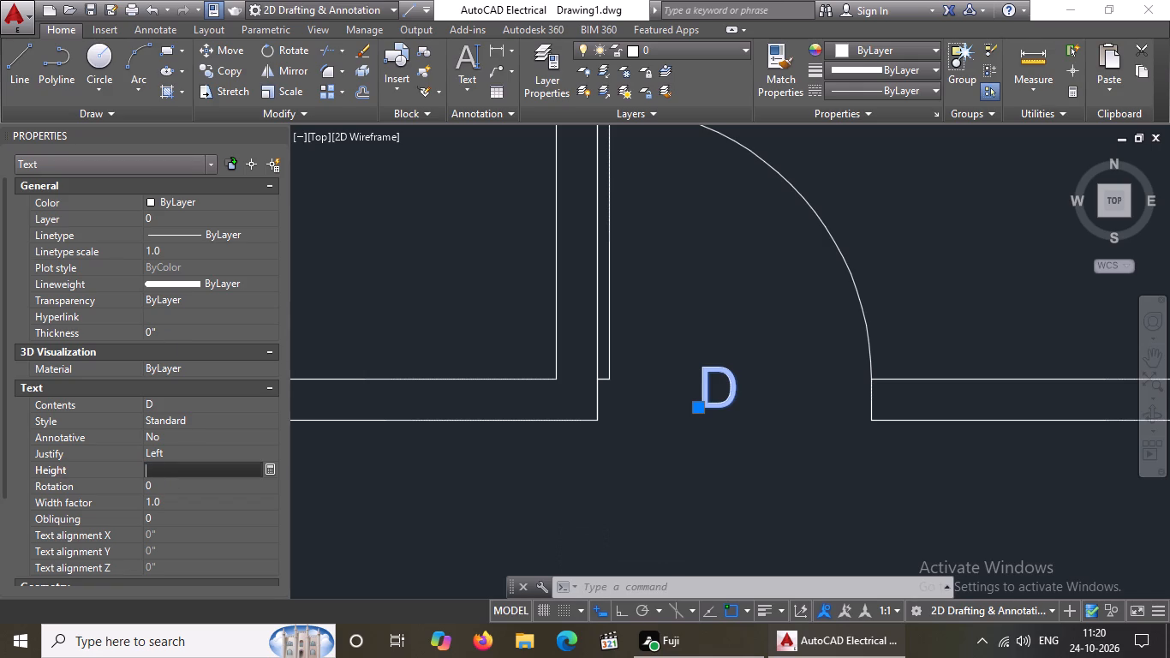
{"action": "type", "text": "8\""}
{"action": "key", "text": "Return"}
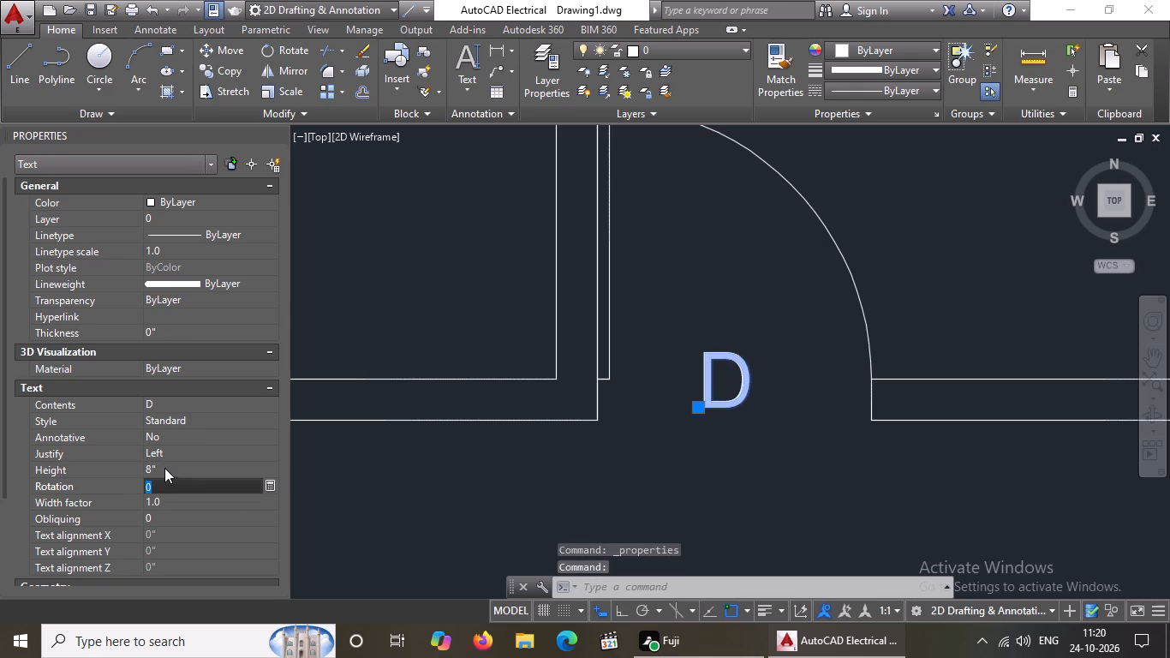
{"action": "left_click", "coordinate": [274, 129]}
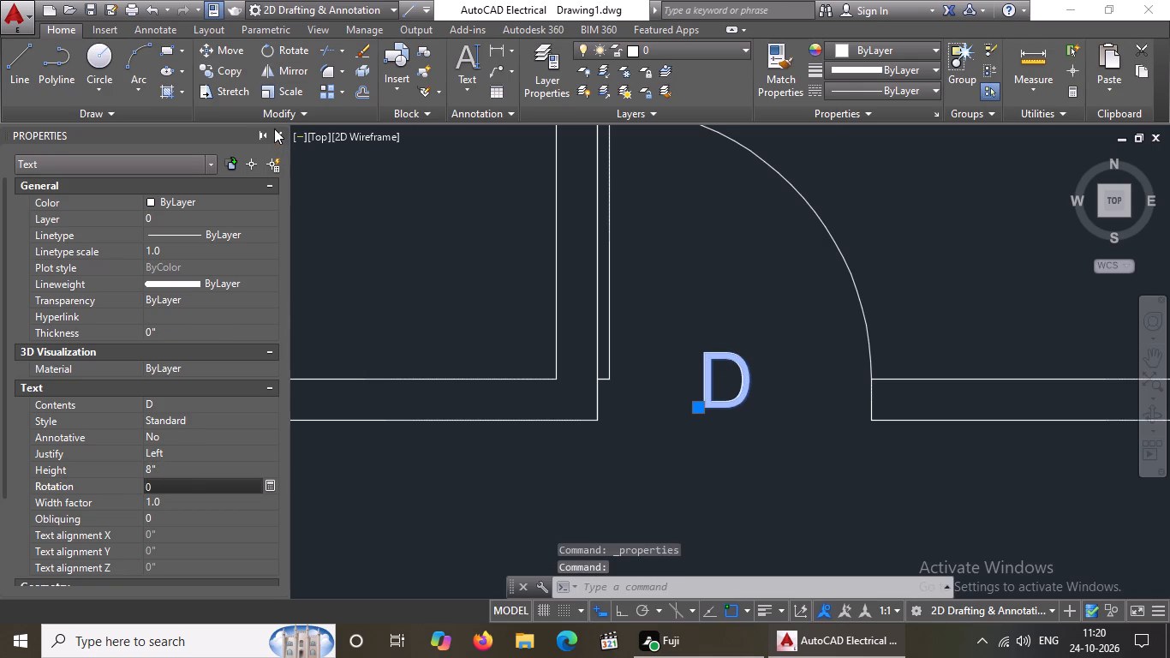
{"action": "left_click", "coordinate": [274, 132]}
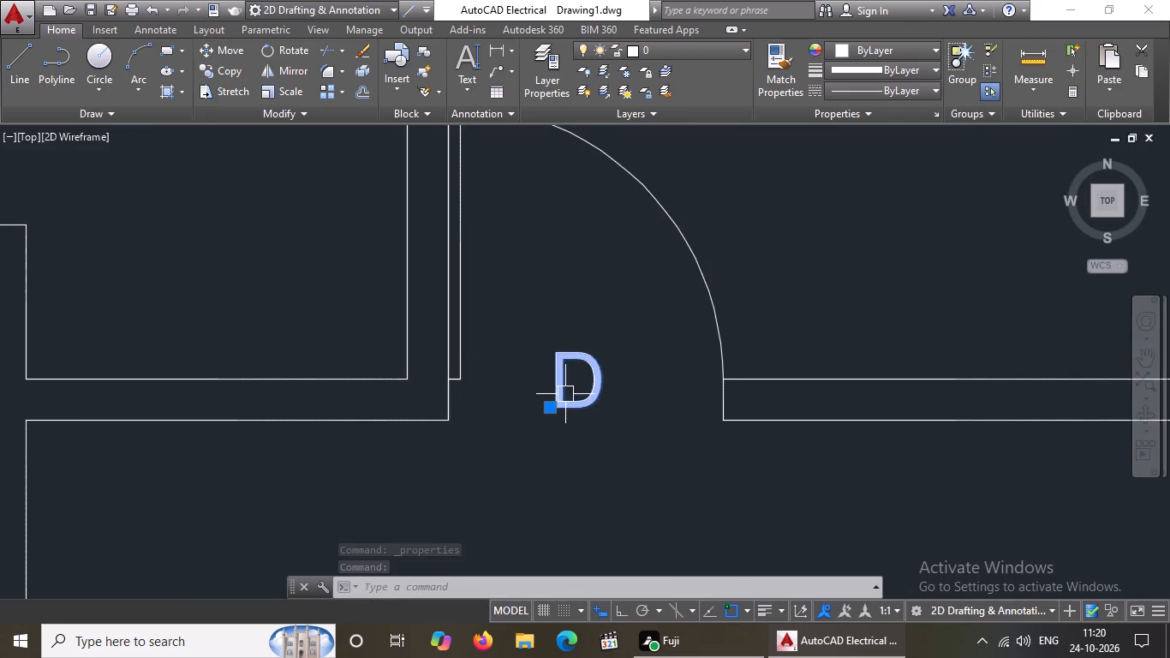
{"action": "scroll", "coordinate": [610, 381], "scroll_direction": "down", "scroll_amount": 5}
{"action": "key", "text": "Escape"}
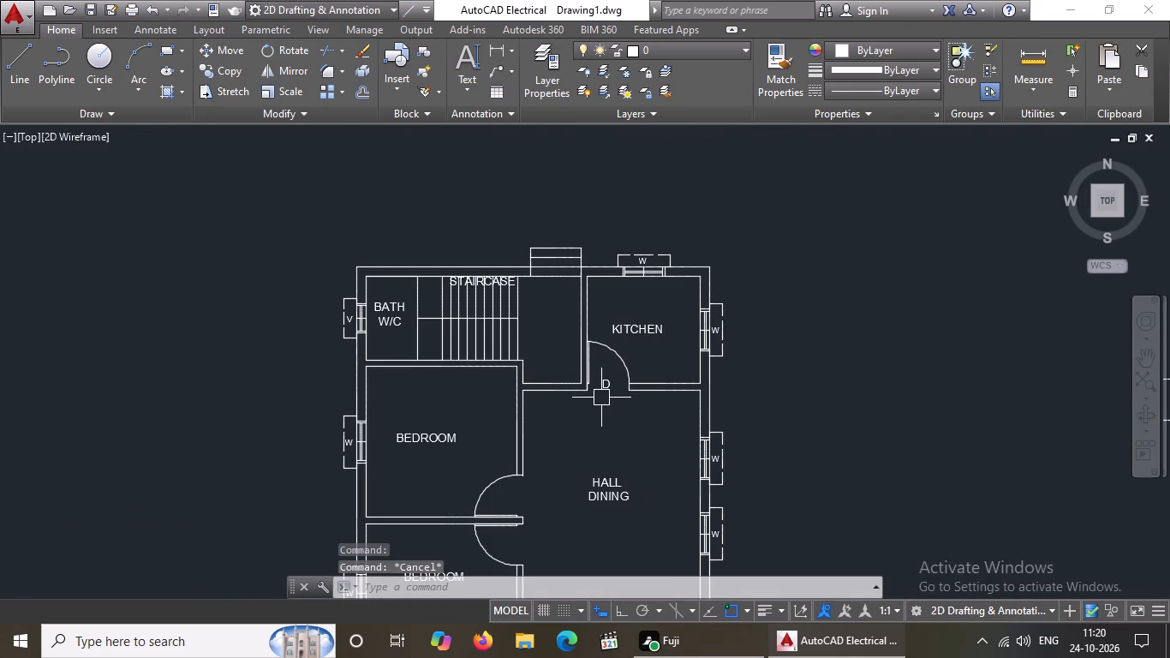
Shift the 8" D label slightly to centre it in the kitchen door opening.
{"action": "scroll", "coordinate": [605, 388], "scroll_direction": "up", "scroll_amount": 3}
{"action": "left_click", "coordinate": [607, 386]}
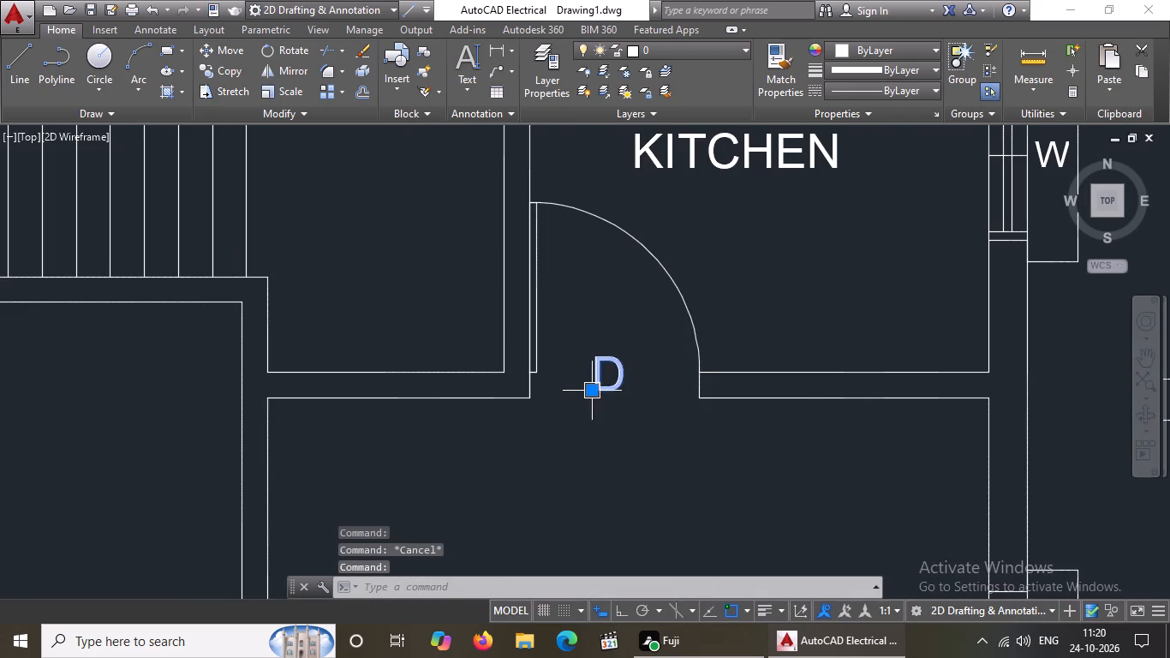
{"action": "left_click", "coordinate": [589, 392]}
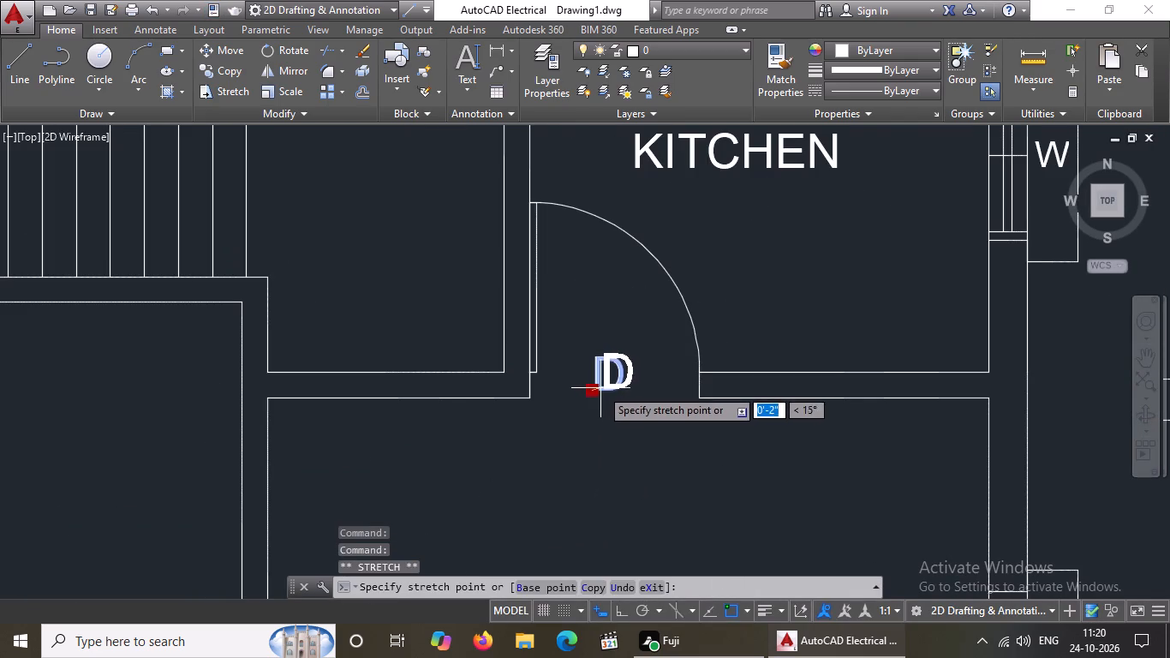
{"action": "left_click", "coordinate": [602, 392]}
{"action": "scroll", "coordinate": [618, 378], "scroll_direction": "down", "scroll_amount": 2}
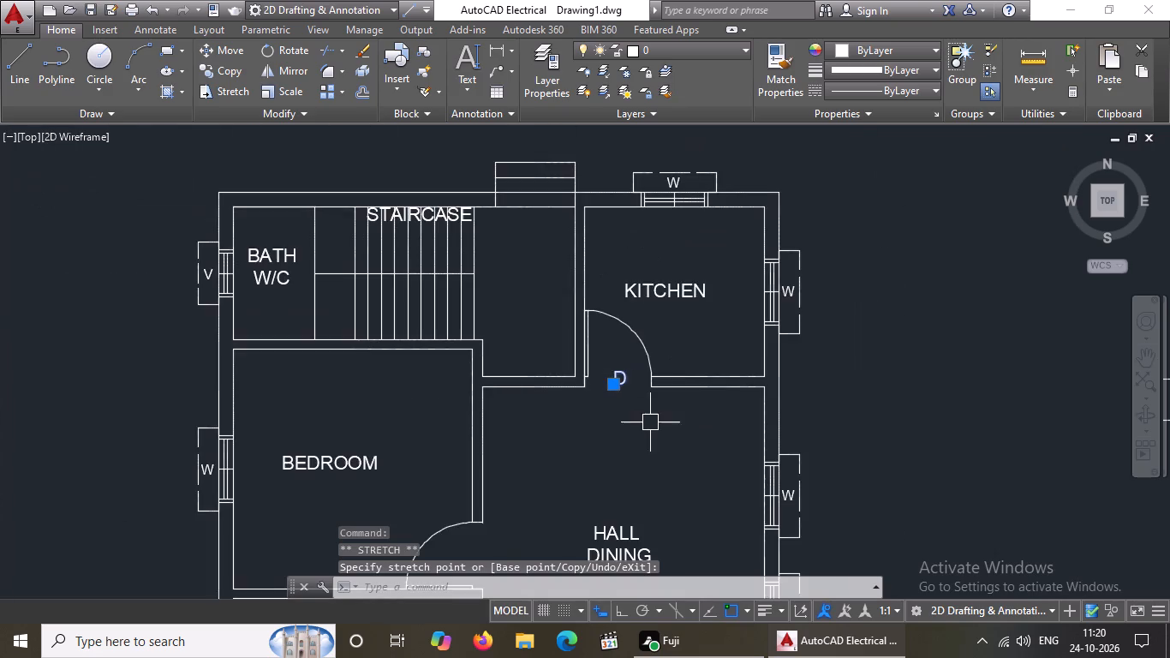
{"action": "scroll", "coordinate": [651, 423], "scroll_direction": "down", "scroll_amount": 1}
{"action": "scroll", "coordinate": [638, 408], "scroll_direction": "up", "scroll_amount": 2}
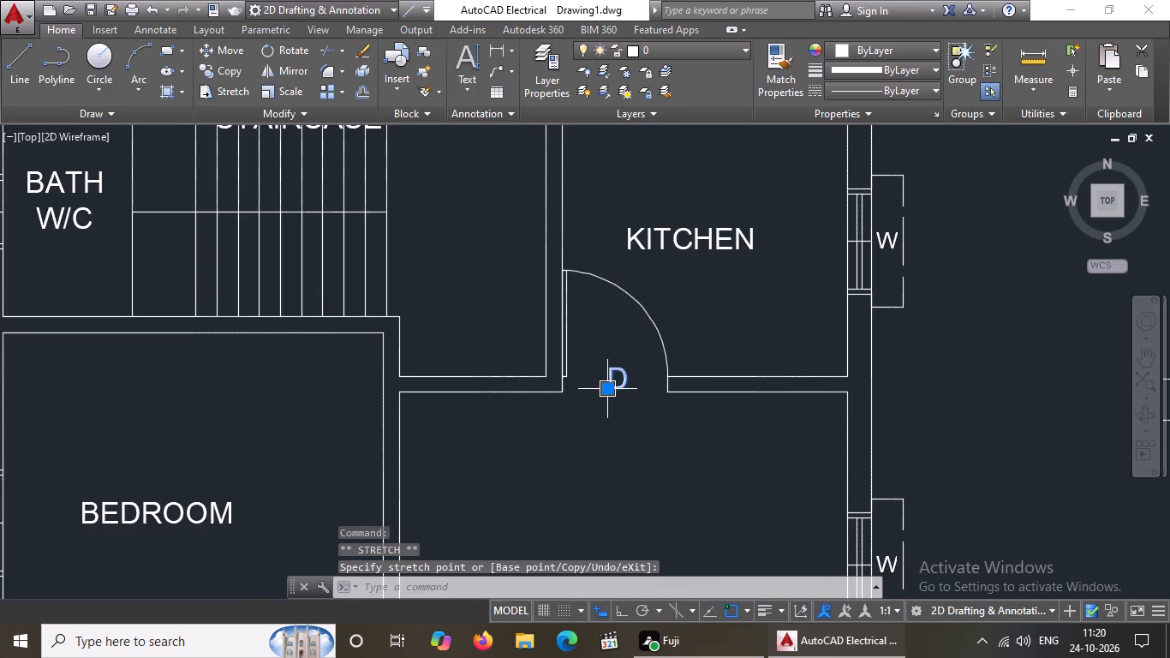
{"action": "left_click", "coordinate": [609, 392]}
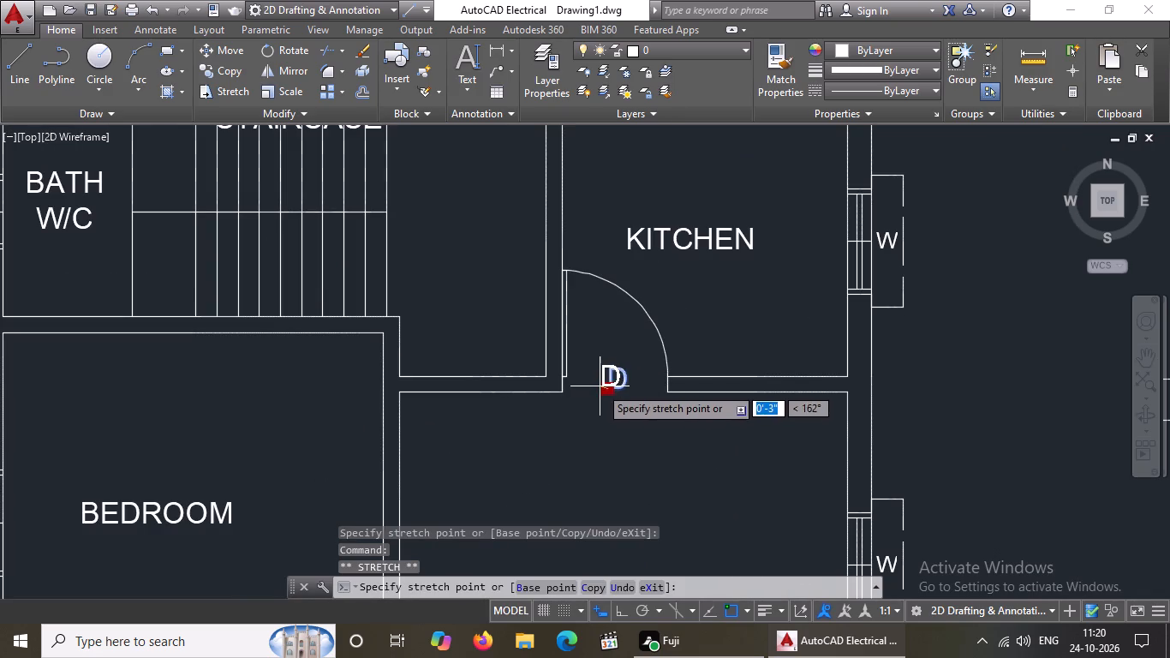
{"action": "left_click", "coordinate": [600, 387]}
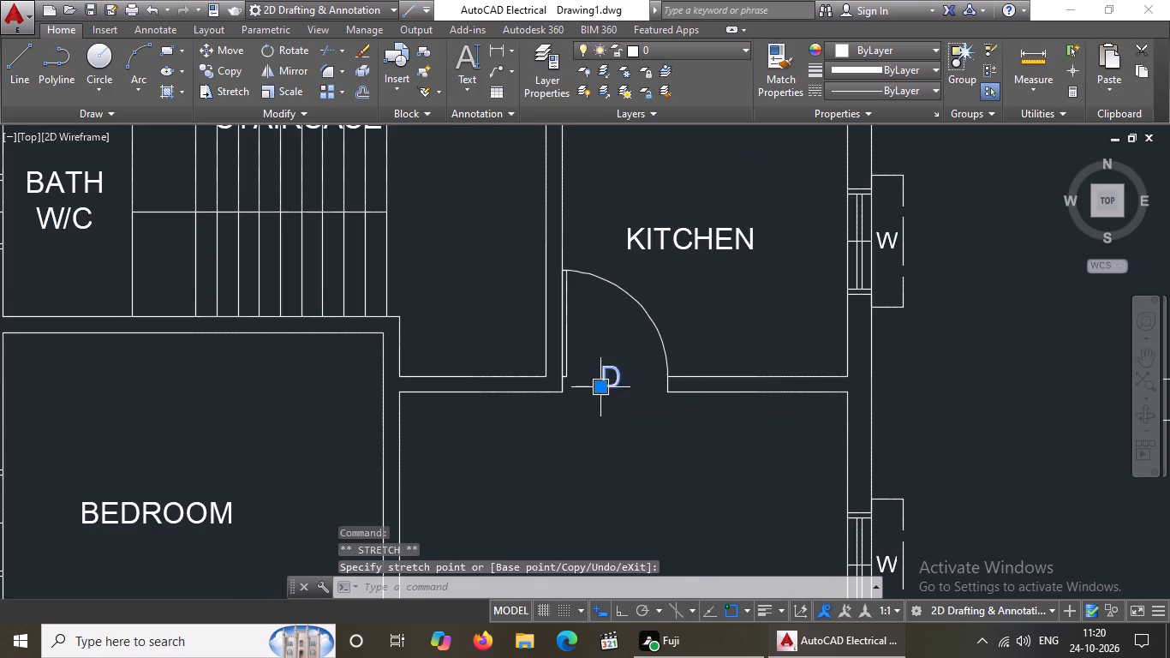
{"action": "scroll", "coordinate": [618, 392], "scroll_direction": "down", "scroll_amount": 2}
{"action": "middle_click_drag", "start_coordinate": [624, 430], "coordinate": [625, 380]}
{"action": "key", "text": "Escape"}
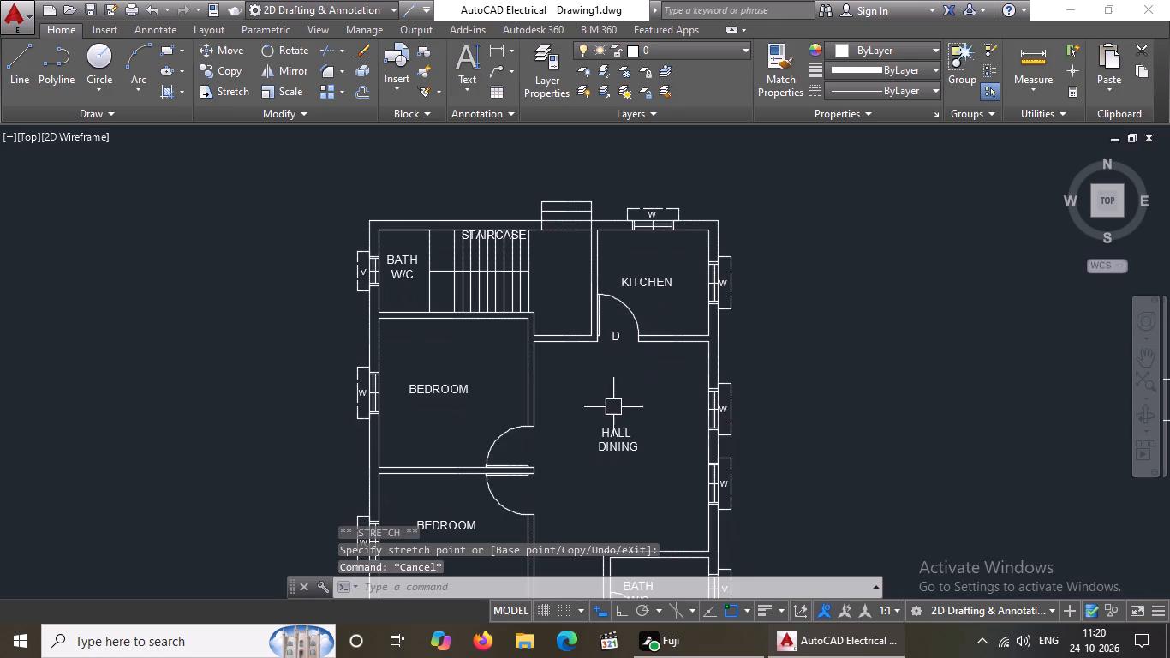
Copy the kitchen door's D label into the door openings of the upper and middle bedrooms.
{"action": "middle_click_drag", "start_coordinate": [600, 428], "coordinate": [608, 351]}
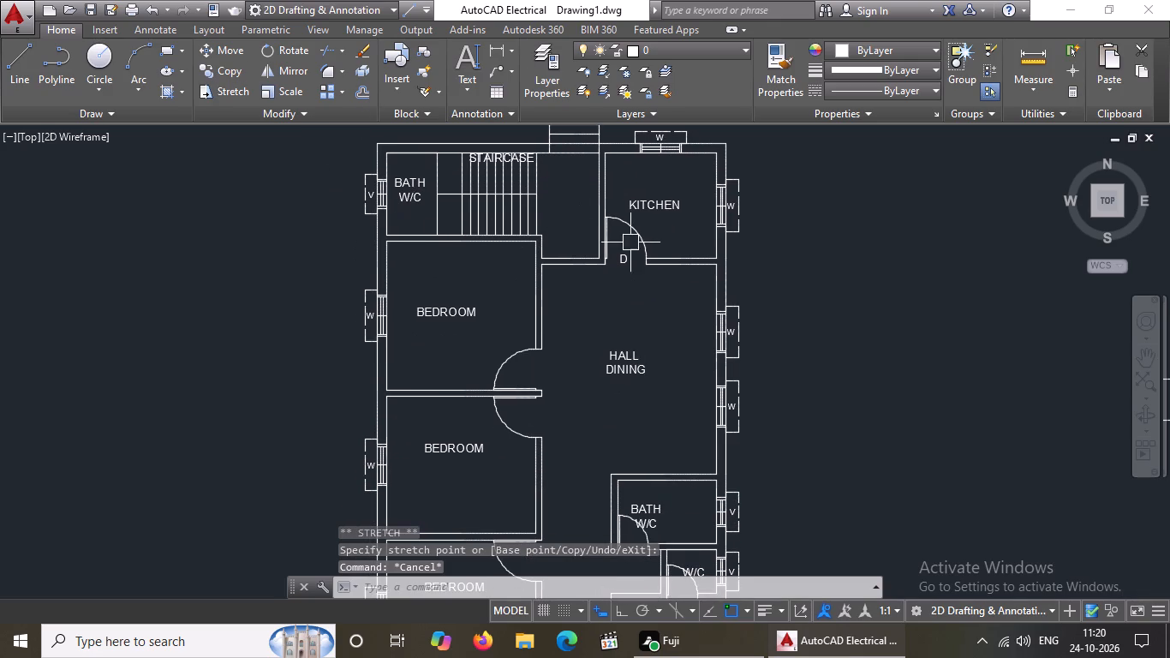
{"action": "left_click", "coordinate": [626, 259]}
{"action": "left_click", "coordinate": [230, 67]}
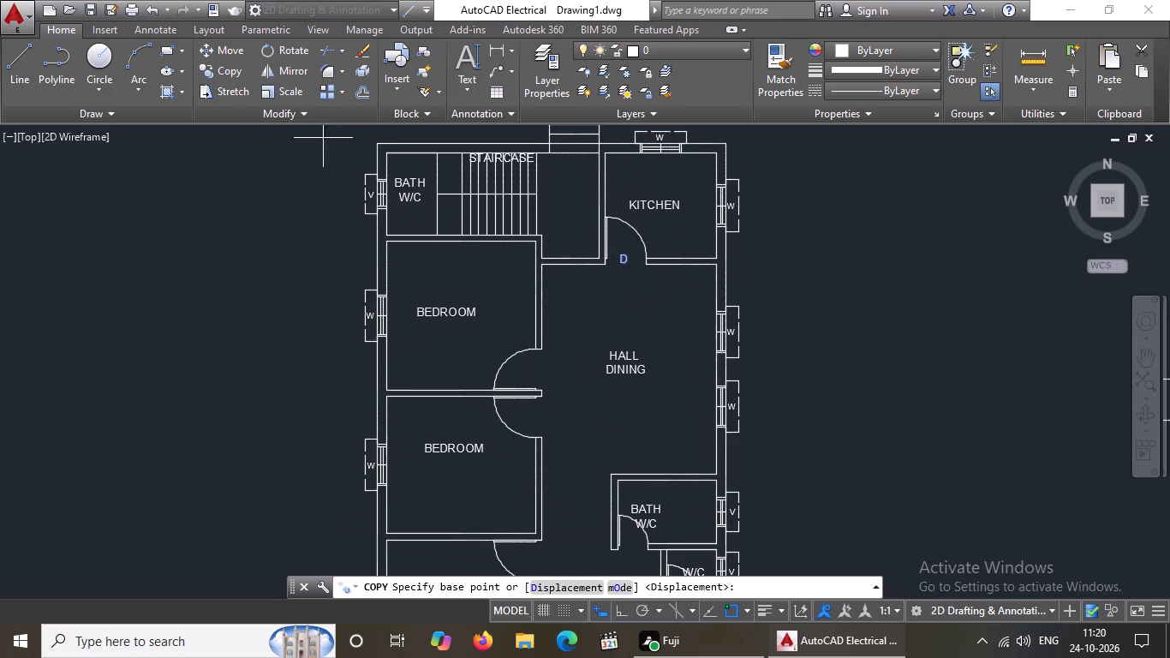
{"action": "left_click", "coordinate": [624, 260]}
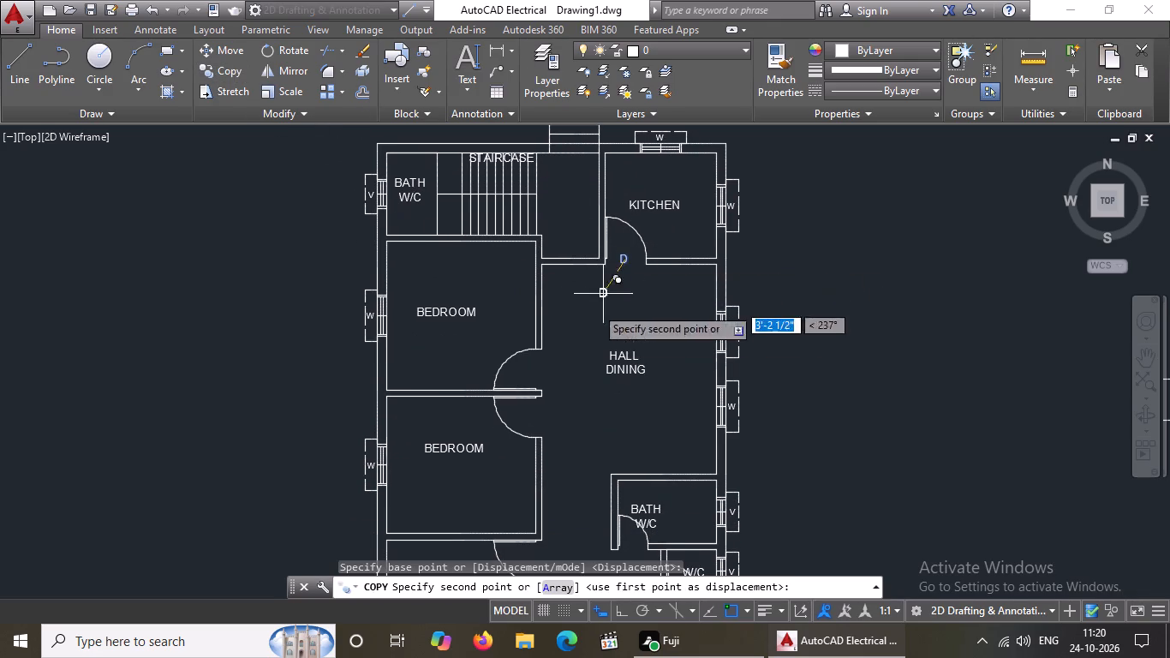
{"action": "scroll", "coordinate": [533, 374], "scroll_direction": "up", "scroll_amount": 2}
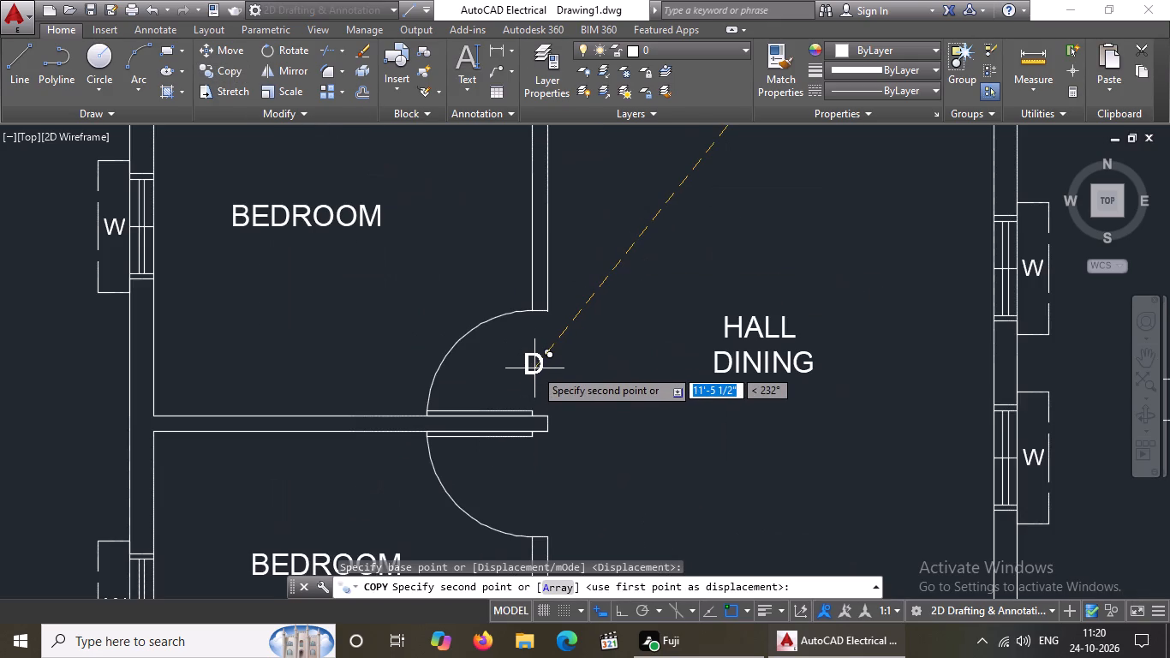
{"action": "left_click", "coordinate": [534, 368]}
{"action": "scroll", "coordinate": [541, 364], "scroll_direction": "down", "scroll_amount": 1}
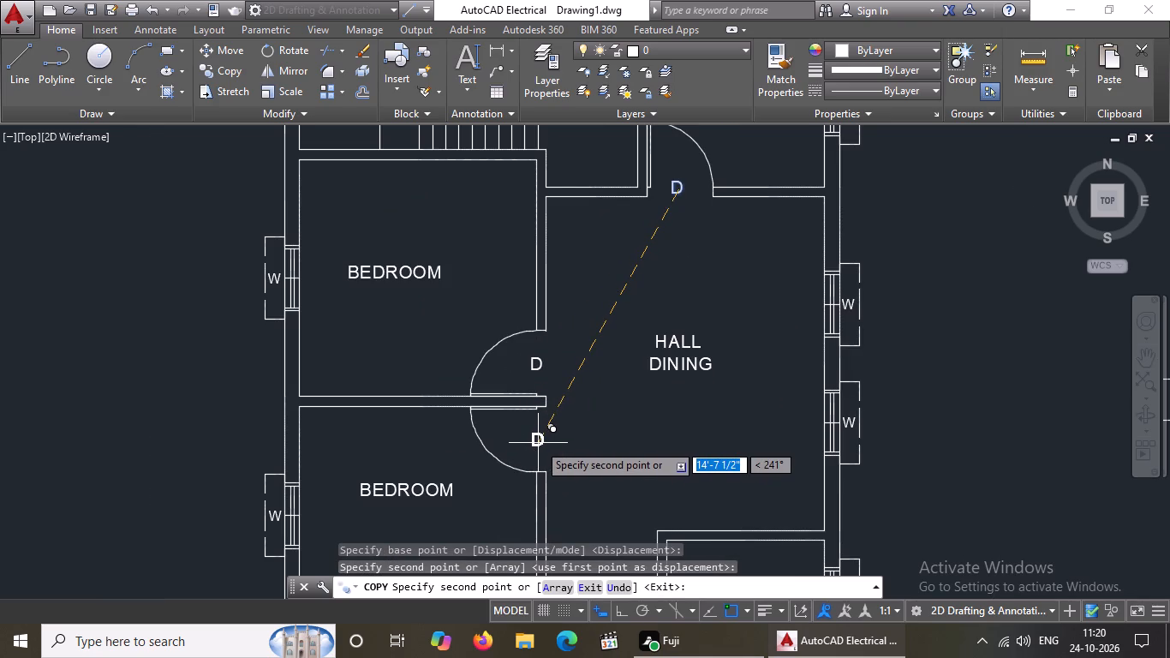
{"action": "left_click", "coordinate": [538, 441]}
{"action": "scroll", "coordinate": [570, 427], "scroll_direction": "down", "scroll_amount": 4}
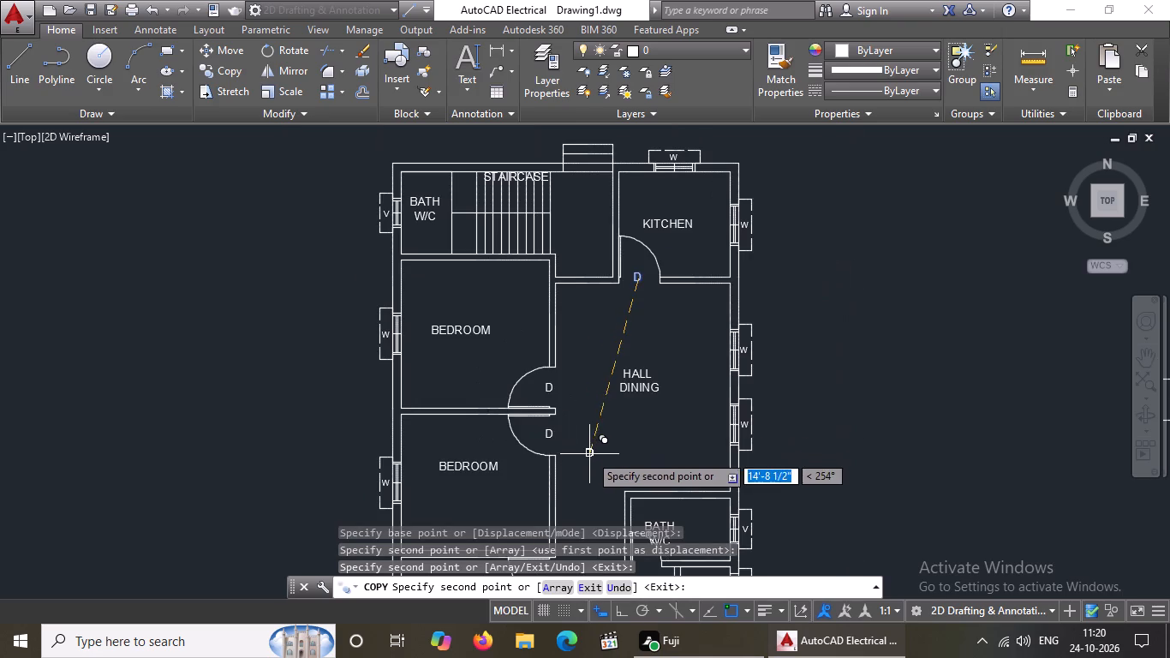
{"action": "middle_click_drag", "start_coordinate": [589, 452], "coordinate": [588, 414]}
{"action": "scroll", "coordinate": [610, 394], "scroll_direction": "down", "scroll_amount": 3}
{"action": "middle_click_drag", "start_coordinate": [616, 470], "coordinate": [607, 434]}
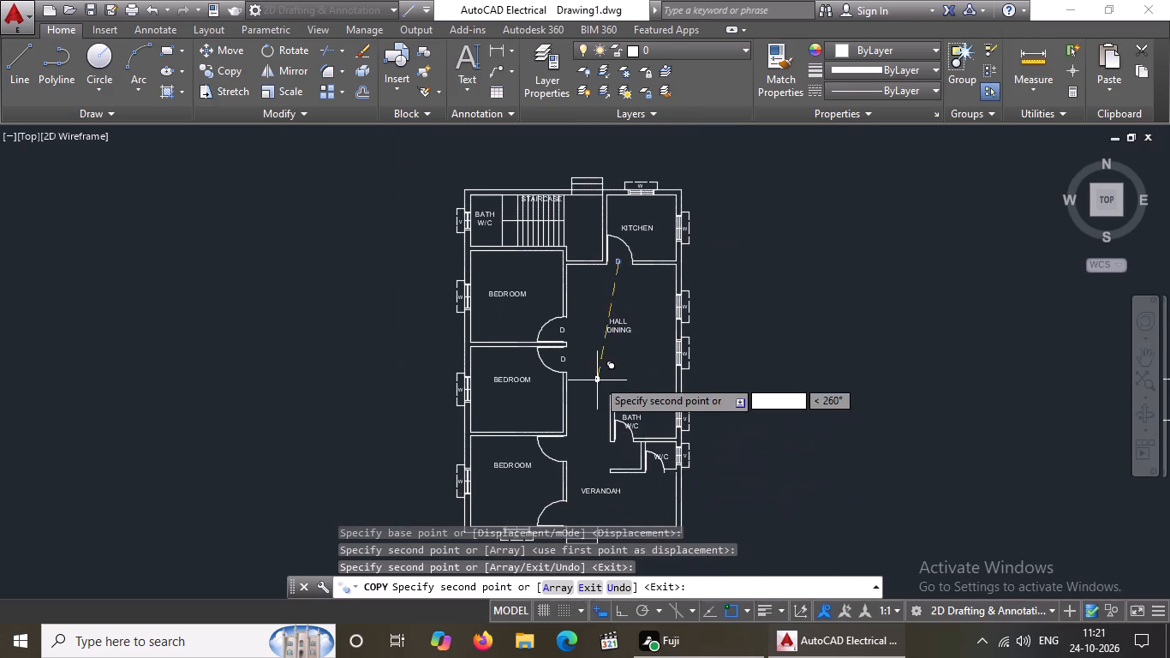
{"action": "middle_click_drag", "start_coordinate": [589, 457], "coordinate": [588, 416]}
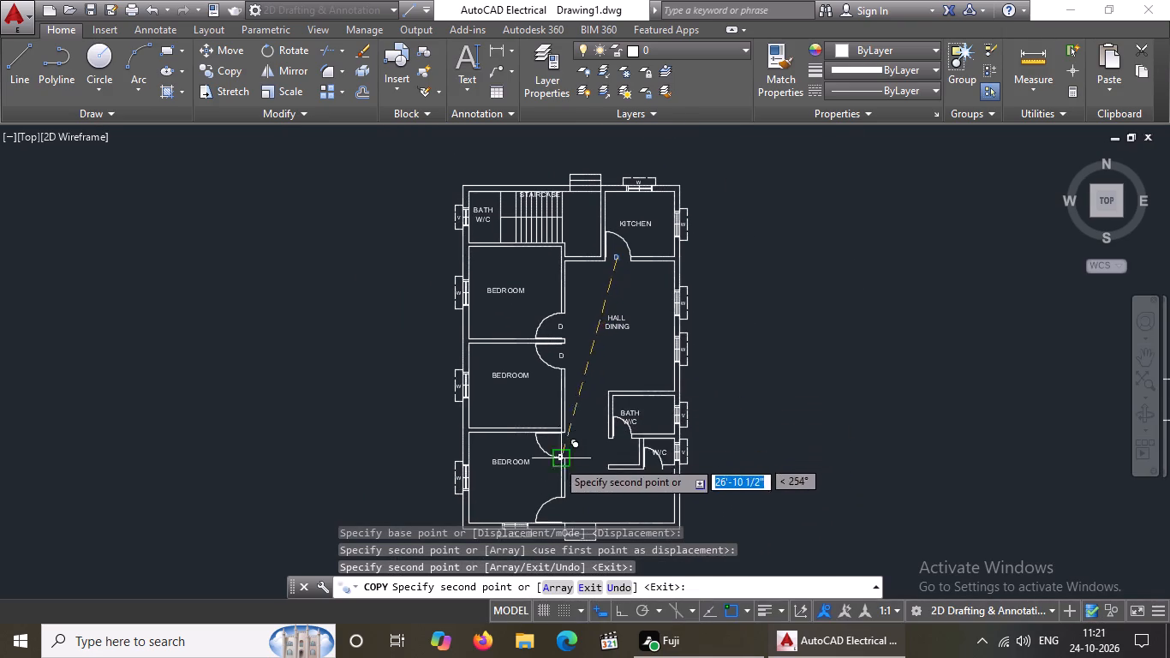
{"action": "scroll", "coordinate": [557, 460], "scroll_direction": "up", "scroll_amount": 3}
{"action": "scroll", "coordinate": [557, 440], "scroll_direction": "down", "scroll_amount": 7}
{"action": "scroll", "coordinate": [588, 431], "scroll_direction": "up", "scroll_amount": 1}
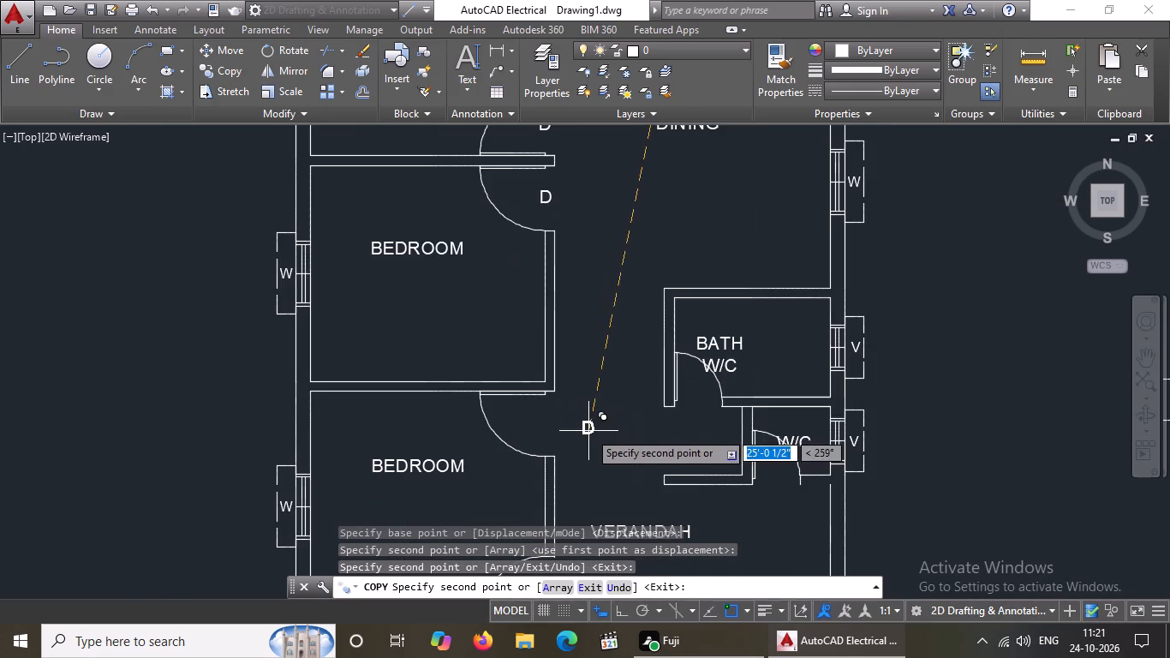
{"action": "scroll", "coordinate": [595, 374], "scroll_direction": "down", "scroll_amount": 7}
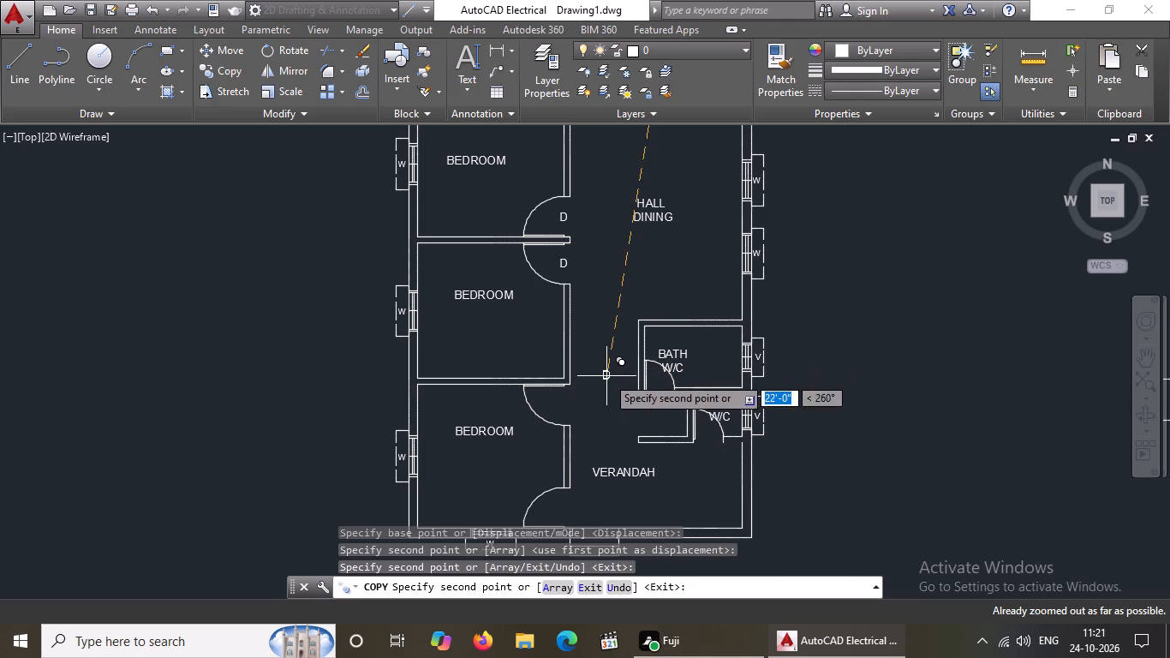
{"action": "key", "text": "Escape"}
Copy the middle bedroom's D label straight down into both door openings of the lowest bedroom.
{"action": "middle_click", "coordinate": [621, 471]}
{"action": "scroll", "coordinate": [622, 458], "scroll_direction": "up", "scroll_amount": 1}
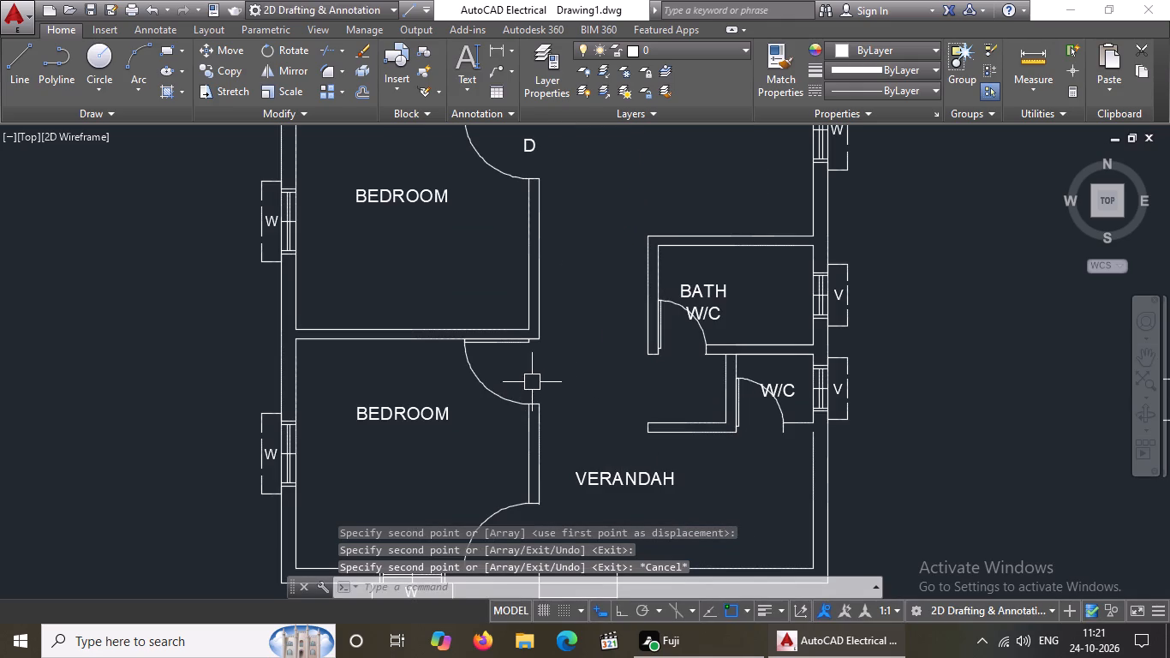
{"action": "scroll", "coordinate": [555, 321], "scroll_direction": "down", "scroll_amount": 4}
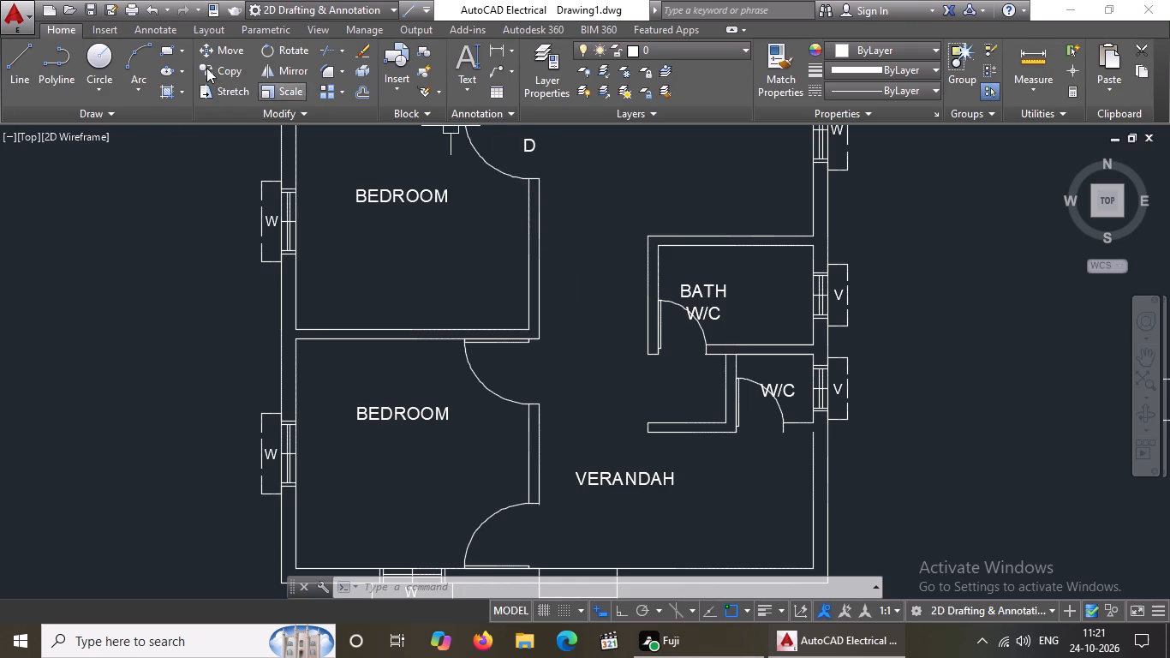
{"action": "left_click", "coordinate": [532, 141]}
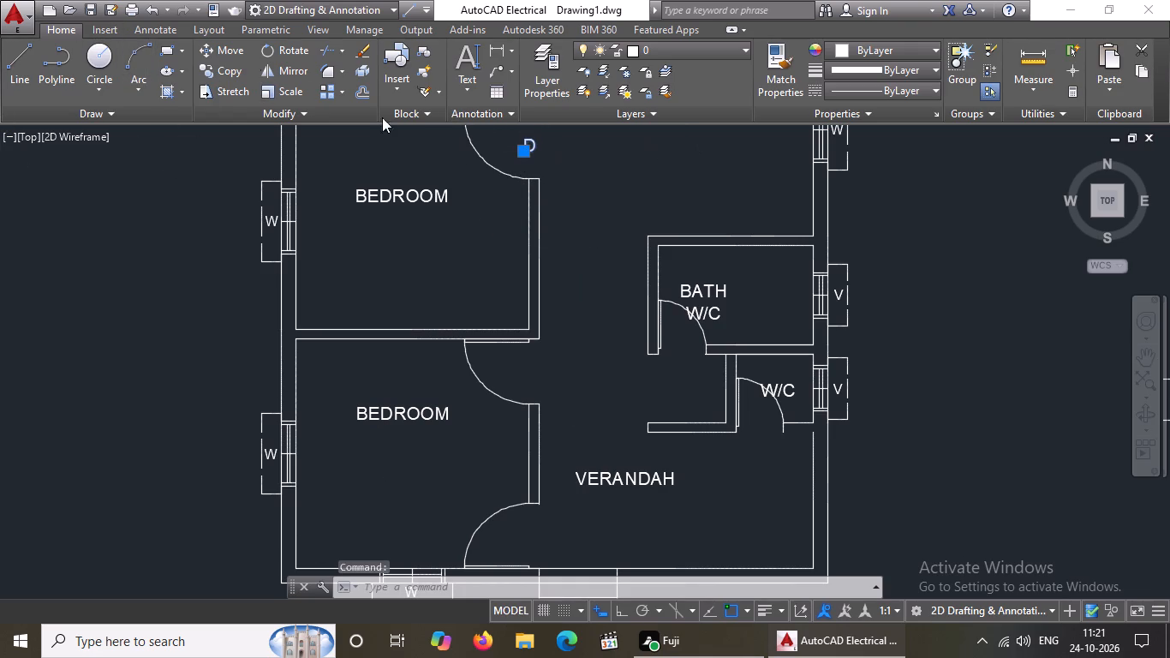
{"action": "left_click", "coordinate": [225, 68]}
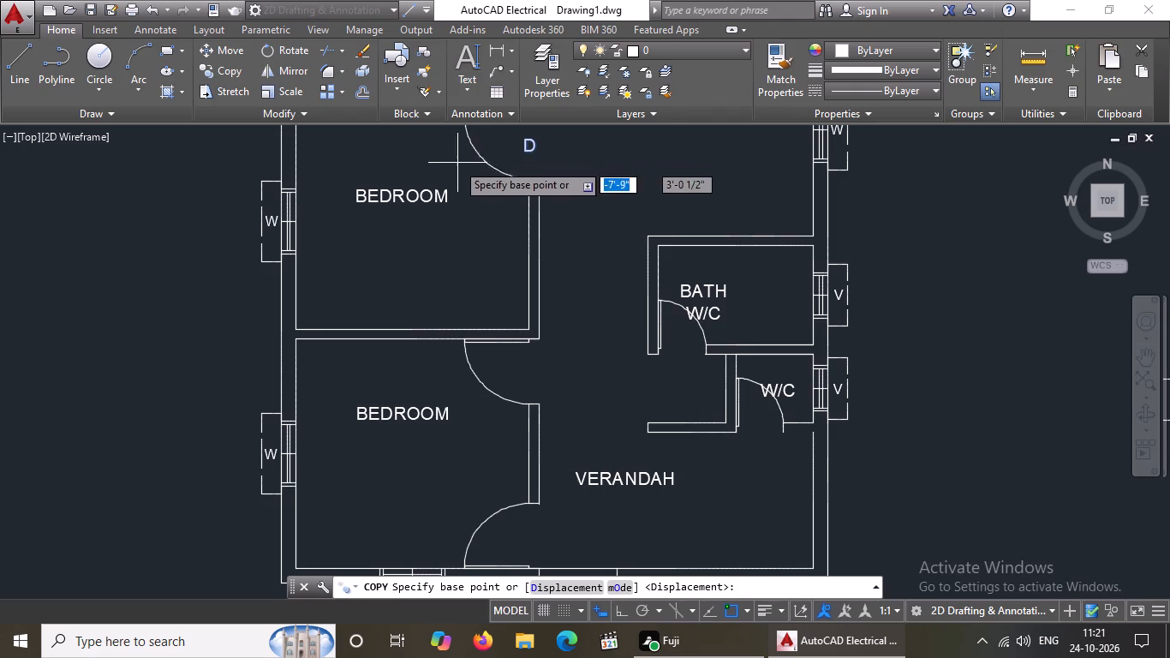
{"action": "left_click", "coordinate": [528, 147]}
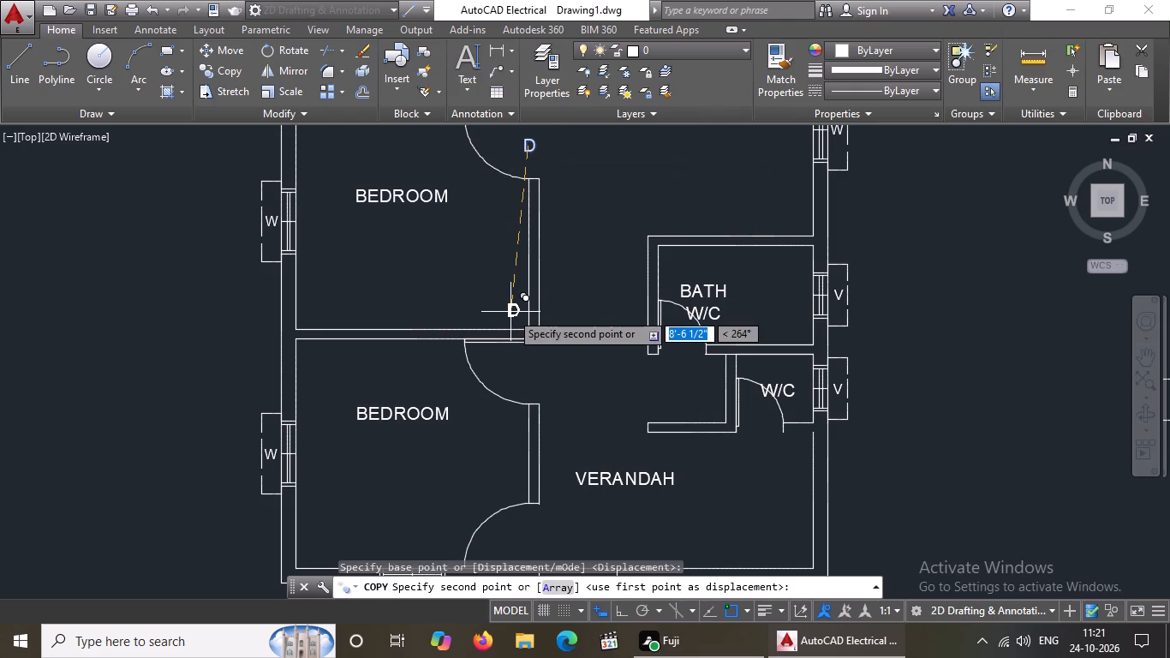
{"action": "left_click", "coordinate": [527, 374]}
{"action": "scroll", "coordinate": [543, 405], "scroll_direction": "down", "scroll_amount": 5}
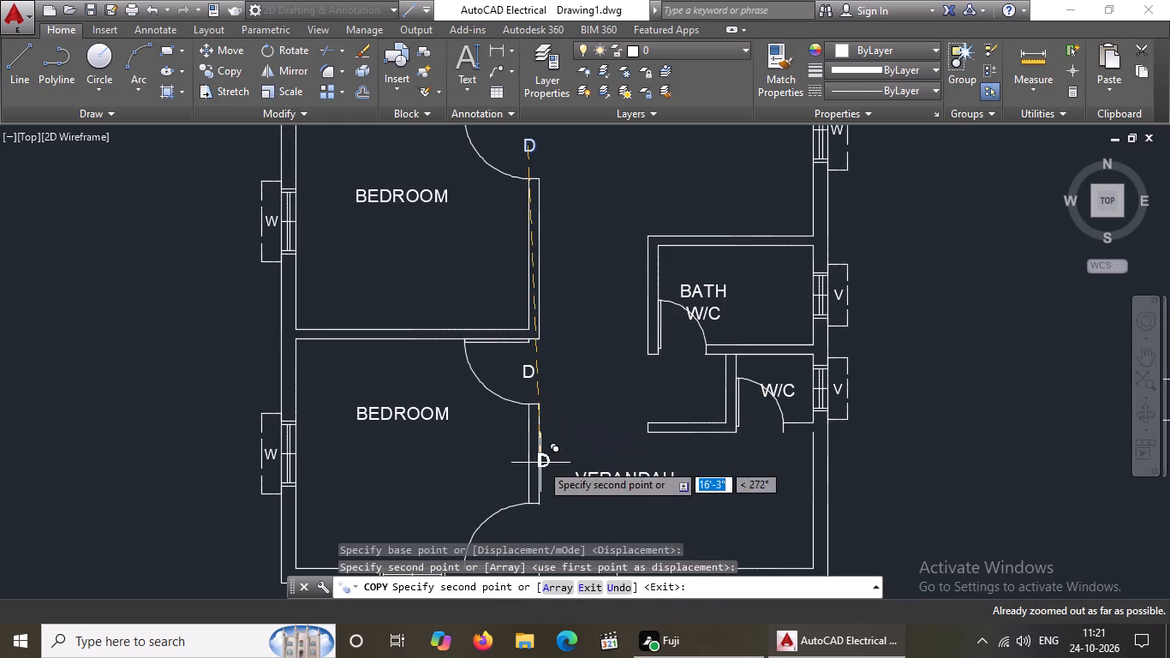
{"action": "left_click", "coordinate": [527, 539]}
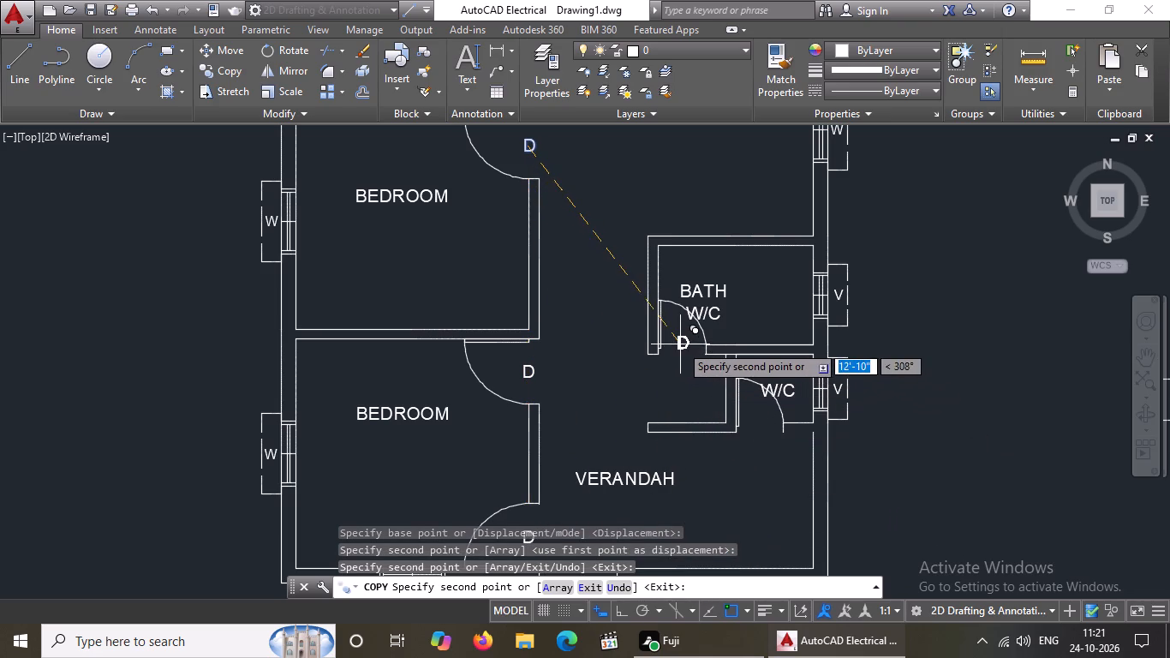
Place further copies of the D label in the door openings of the lower BATH W/C and the small W/C.
{"action": "scroll", "coordinate": [678, 350], "scroll_direction": "up", "scroll_amount": 2}
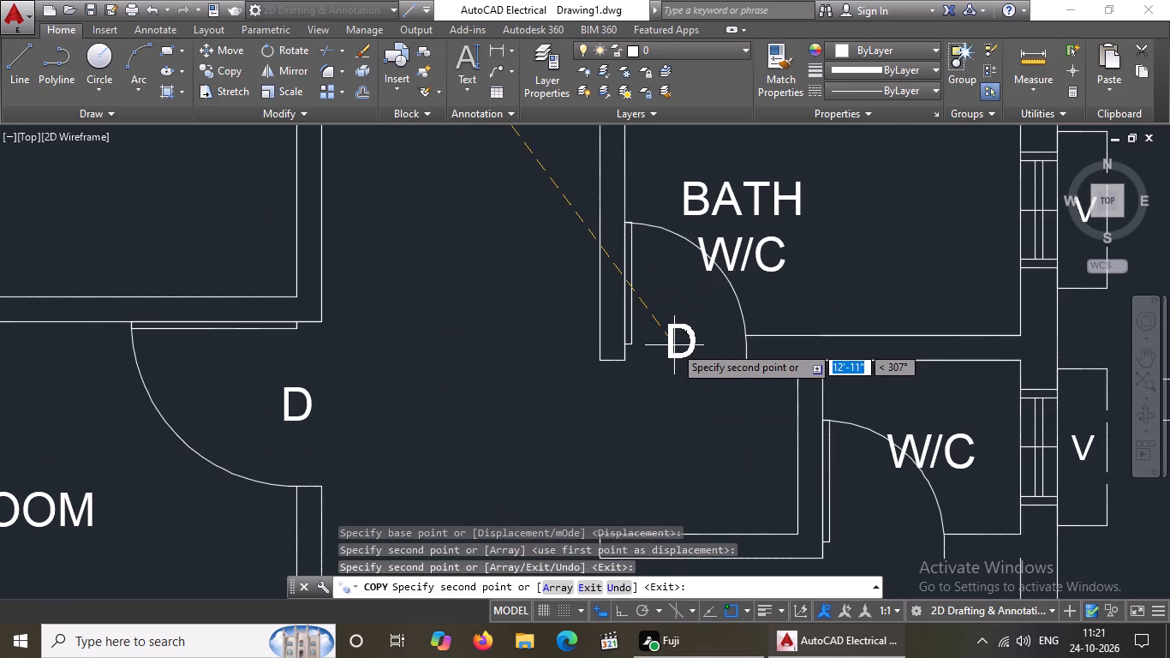
{"action": "left_click", "coordinate": [674, 345]}
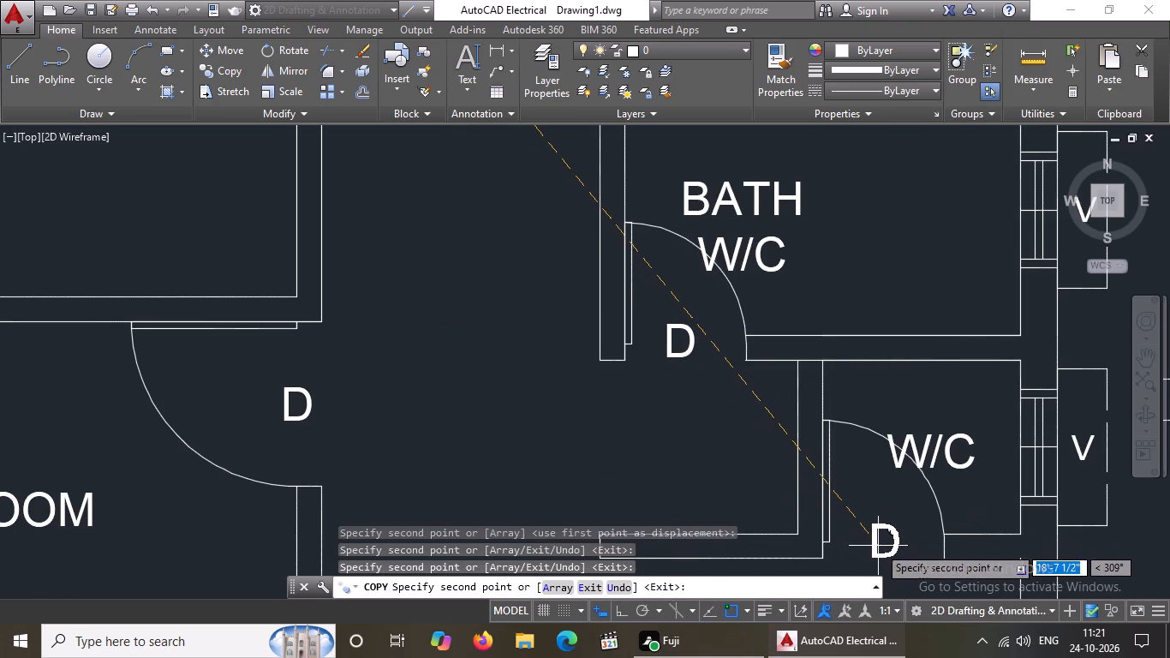
{"action": "left_click", "coordinate": [879, 546]}
{"action": "scroll", "coordinate": [892, 525], "scroll_direction": "down", "scroll_amount": 5}
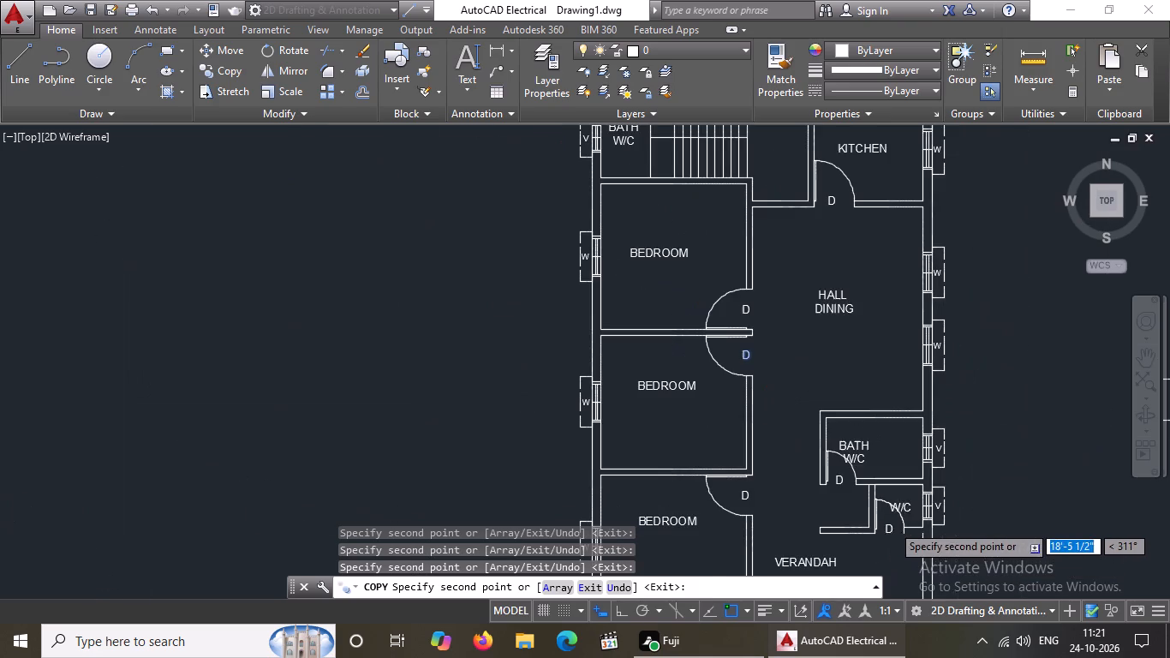
Look over the D labels in the door openings from the kitchen down to the verandah entrance.
{"action": "middle_click_drag", "start_coordinate": [850, 457], "coordinate": [776, 339]}
{"action": "middle_click_drag", "start_coordinate": [719, 447], "coordinate": [705, 569]}
{"action": "middle_click_drag", "start_coordinate": [714, 410], "coordinate": [719, 530]}
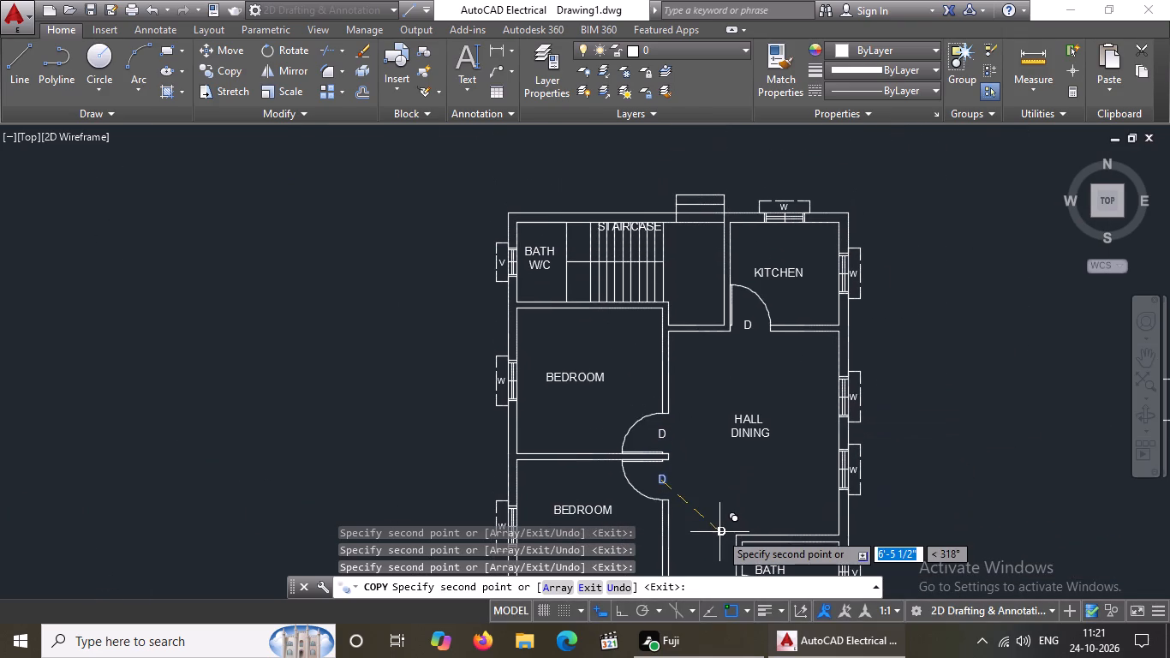
{"action": "middle_click_drag", "start_coordinate": [714, 504], "coordinate": [678, 420]}
{"action": "key", "text": "Escape"}
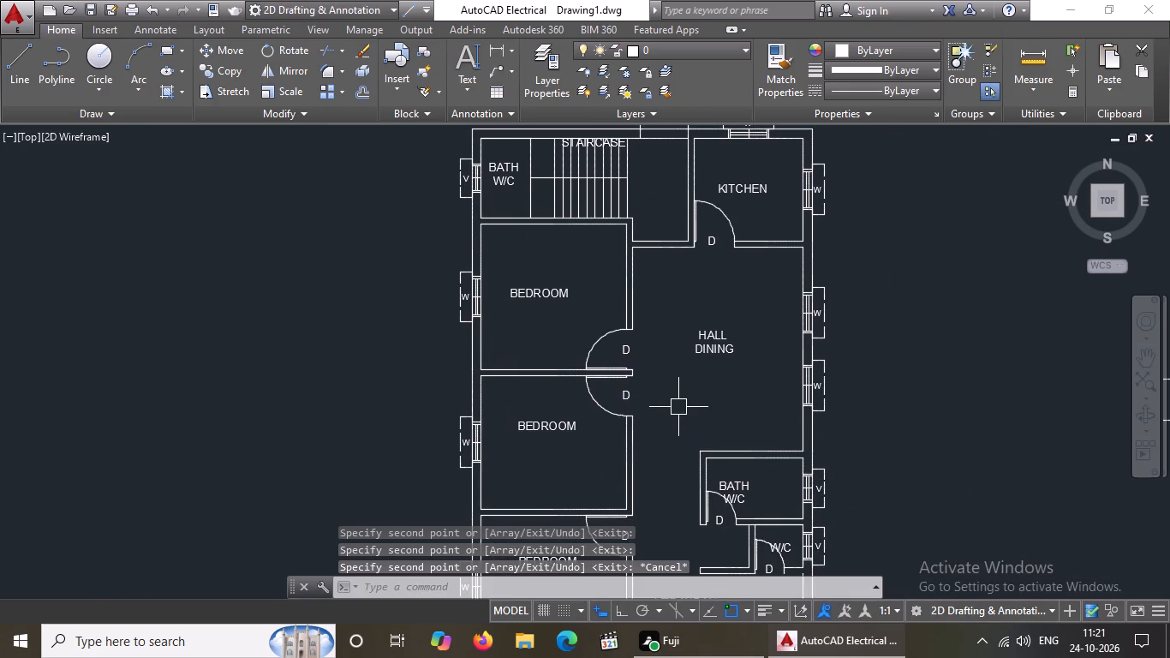
{"action": "scroll", "coordinate": [678, 405], "scroll_direction": "down", "scroll_amount": 2}
{"action": "middle_click_drag", "start_coordinate": [680, 426], "coordinate": [672, 332]}
{"action": "middle_click_drag", "start_coordinate": [629, 430], "coordinate": [647, 350]}
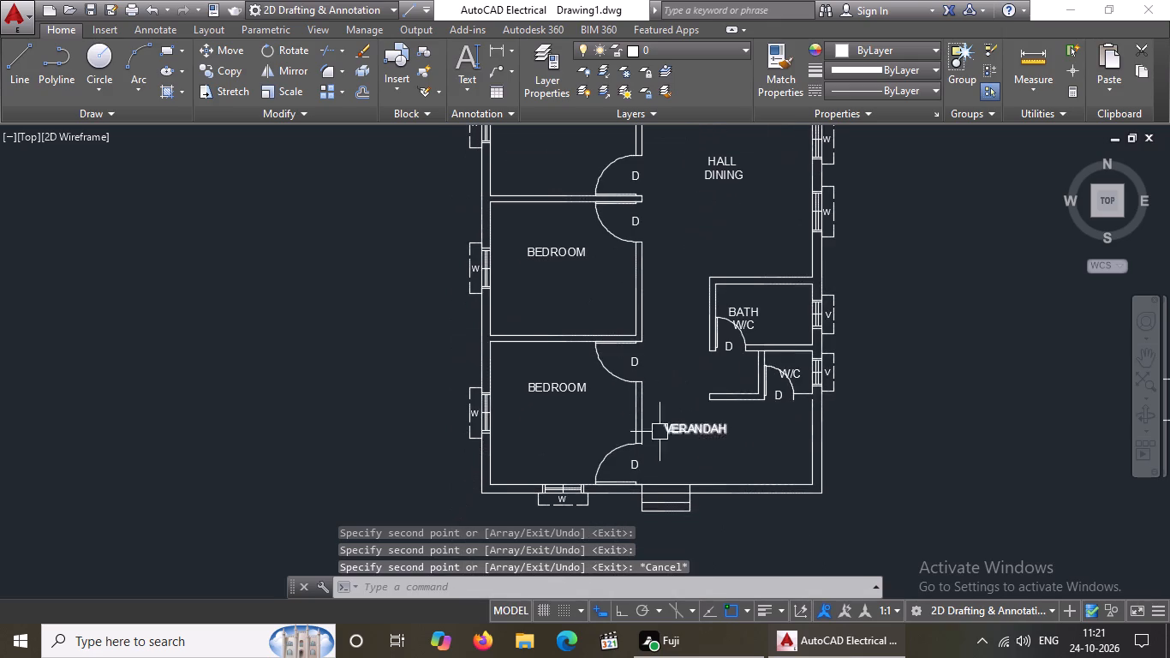
{"action": "scroll", "coordinate": [726, 531], "scroll_direction": "up", "scroll_amount": 2}
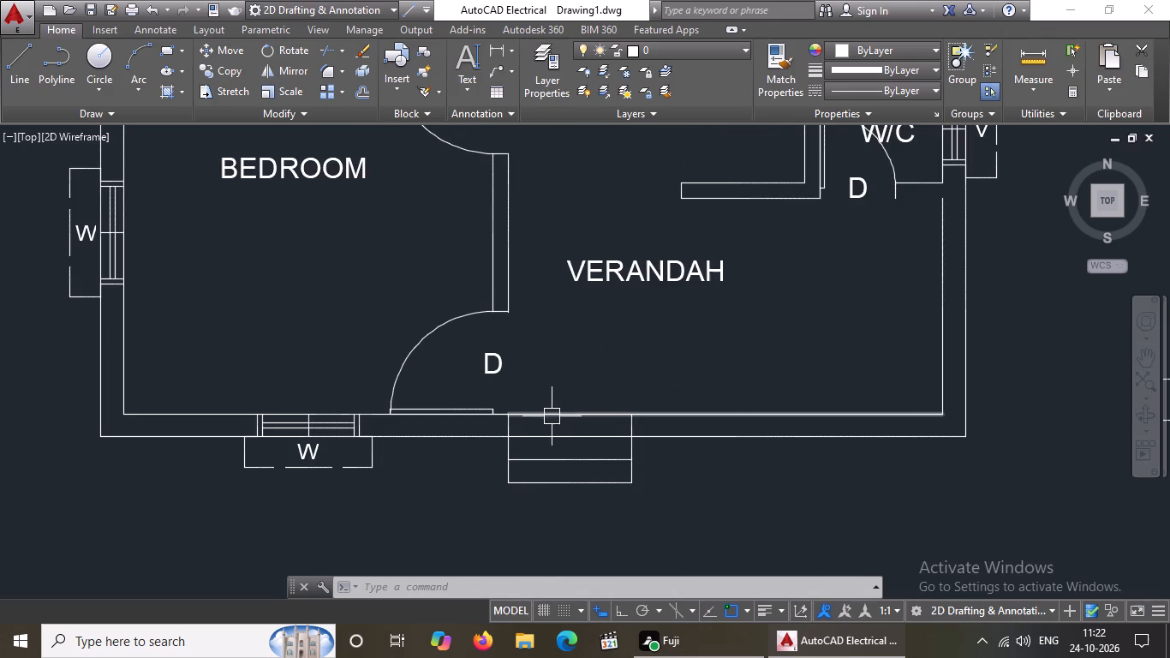
{"action": "scroll", "coordinate": [552, 416], "scroll_direction": "up", "scroll_amount": 3}
{"action": "scroll", "coordinate": [566, 413], "scroll_direction": "down", "scroll_amount": 4}
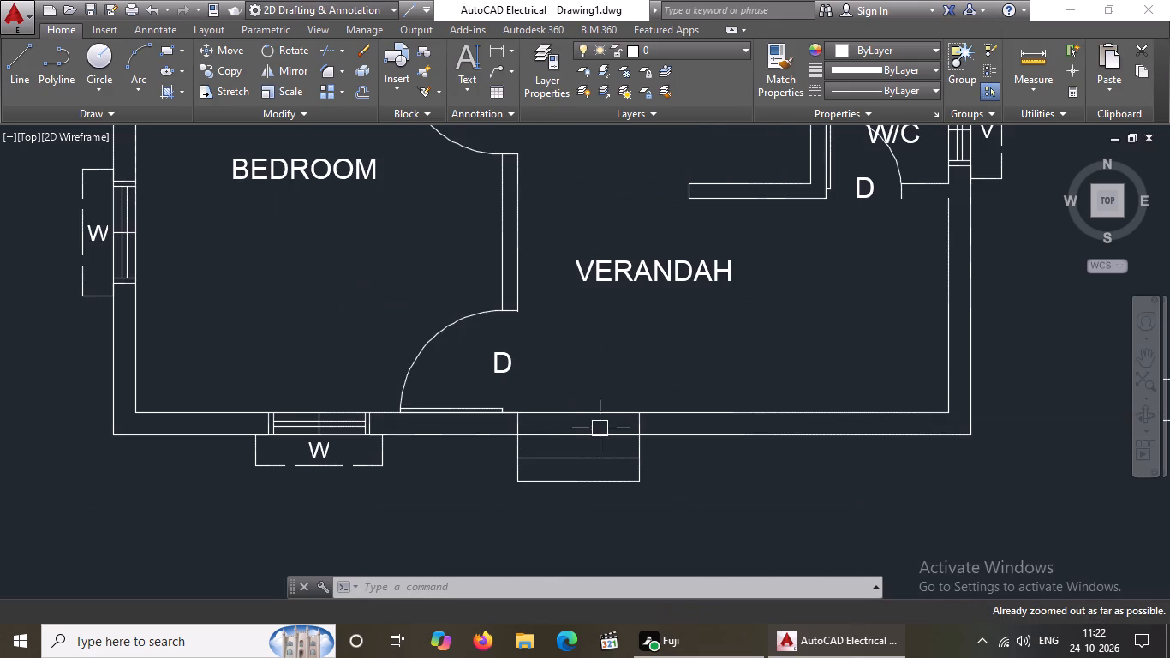
{"action": "middle_click_drag", "start_coordinate": [589, 425], "coordinate": [588, 491]}
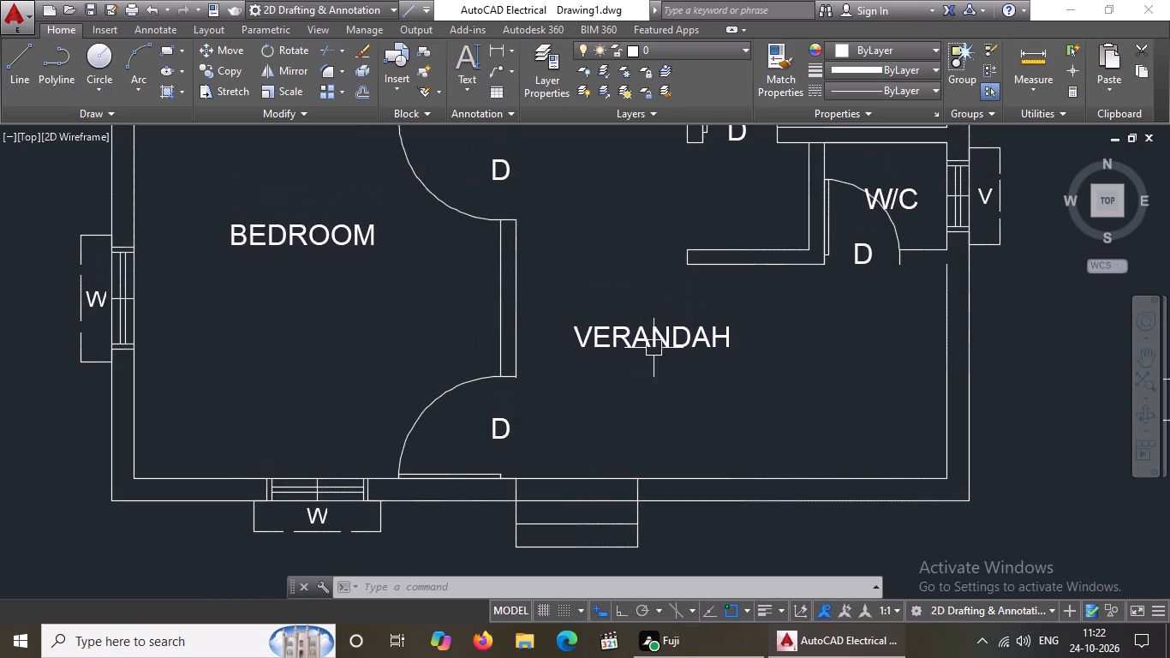
Move the VERANDAH label about 2'-4" diagonally down and to the right, toward the middle of the verandah.
{"action": "left_click", "coordinate": [661, 335]}
{"action": "left_click", "coordinate": [578, 330]}
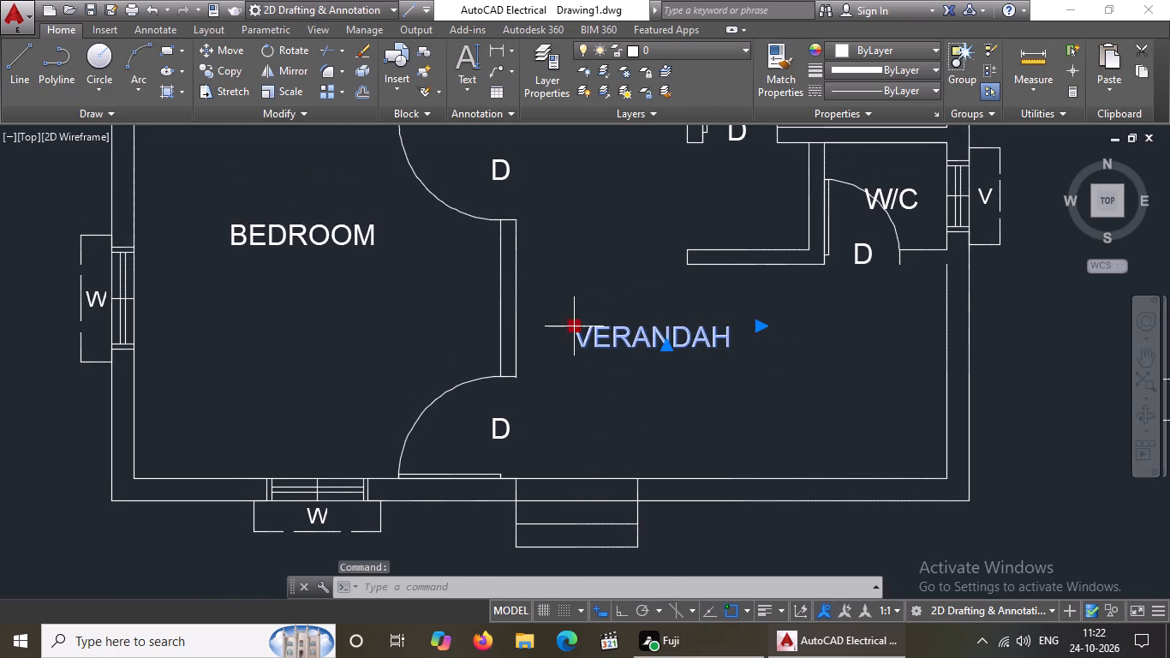
{"action": "left_click", "coordinate": [639, 361]}
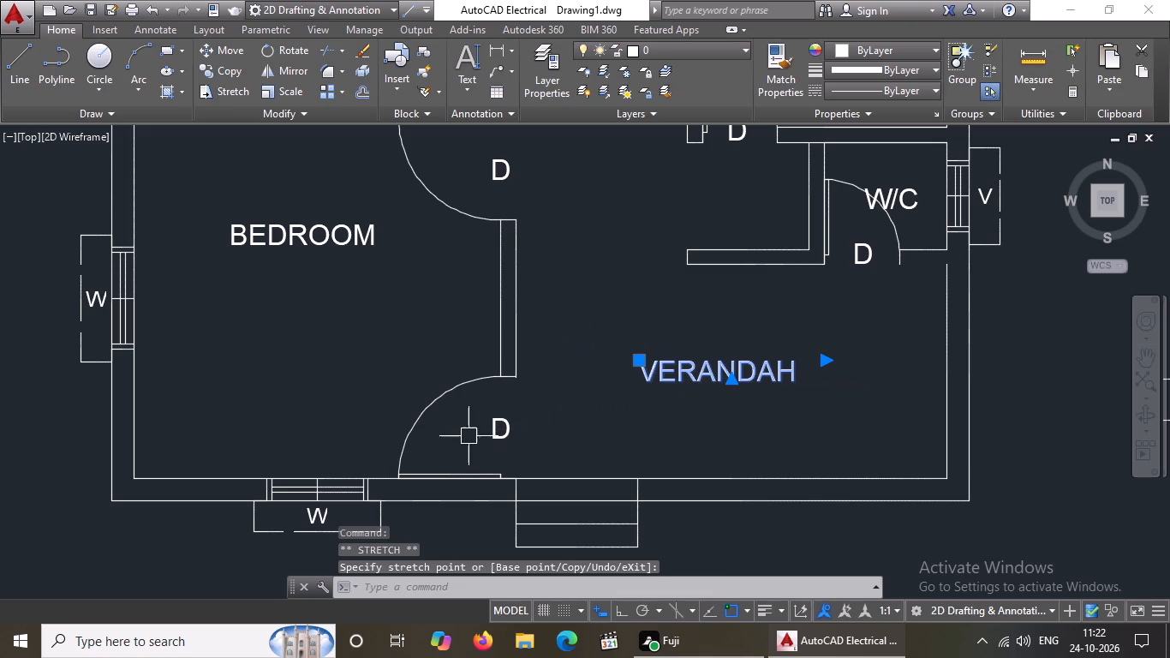
{"action": "middle_click_drag", "start_coordinate": [527, 429], "coordinate": [564, 452]}
{"action": "scroll", "coordinate": [559, 404], "scroll_direction": "down", "scroll_amount": 4}
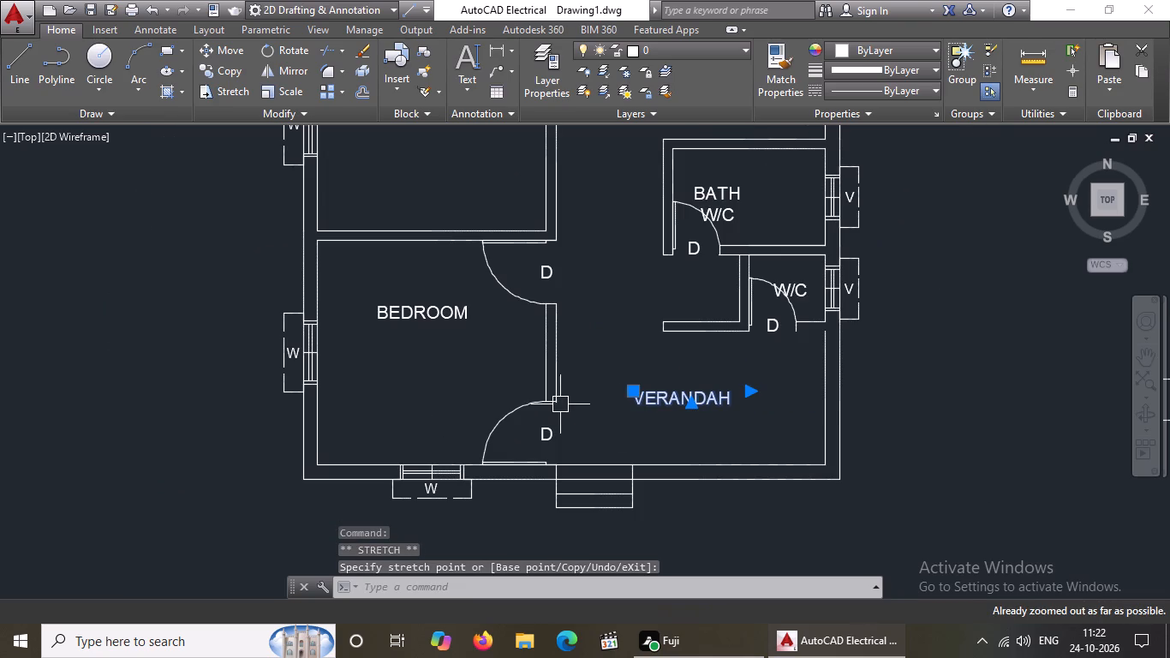
{"action": "key", "text": "Escape"}
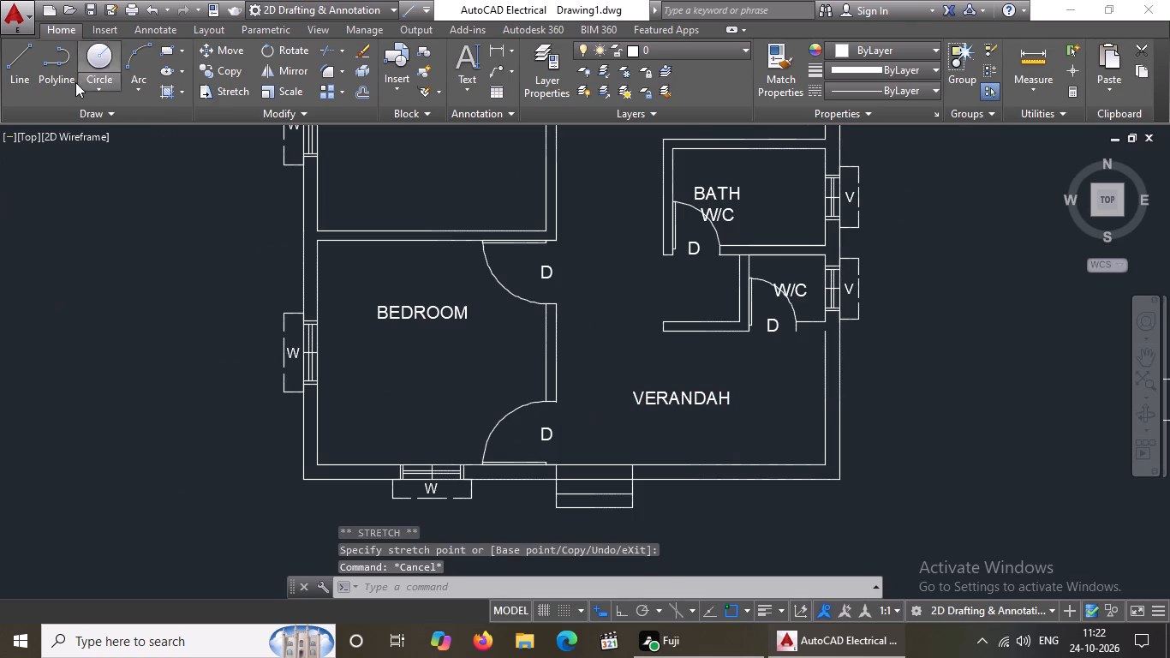
With Ortho on, draw an L of two 4' lines, down and then right, in the empty space beside the verandah.
{"action": "left_click_drag", "start_coordinate": [10, 64], "coordinate": [27, 78]}
{"action": "left_click_drag", "start_coordinate": [884, 374], "coordinate": [894, 402]}
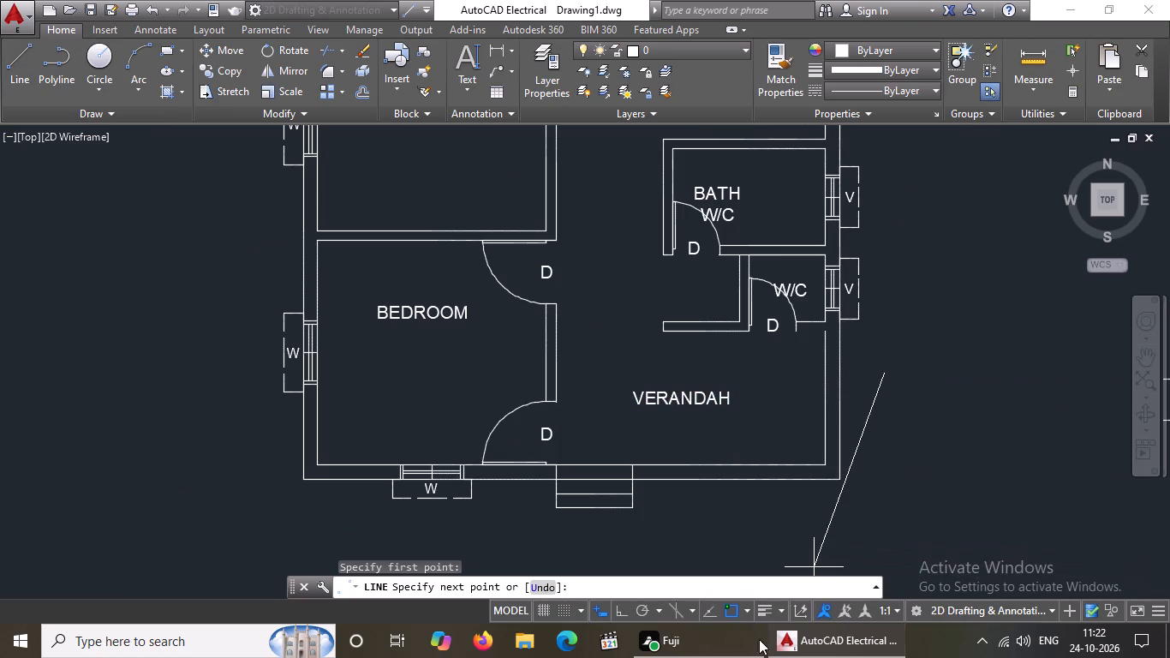
{"action": "left_click", "coordinate": [627, 610]}
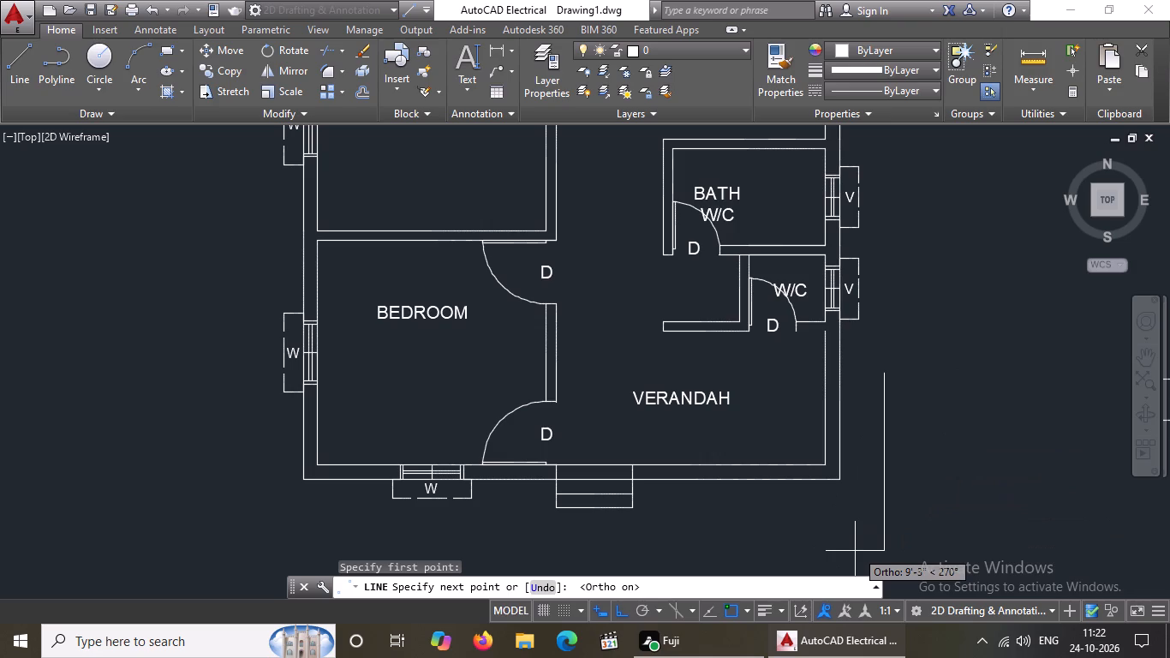
{"action": "key", "text": "4"}
{"action": "key", "text": "apostrophe"}
{"action": "key", "text": "Return"}
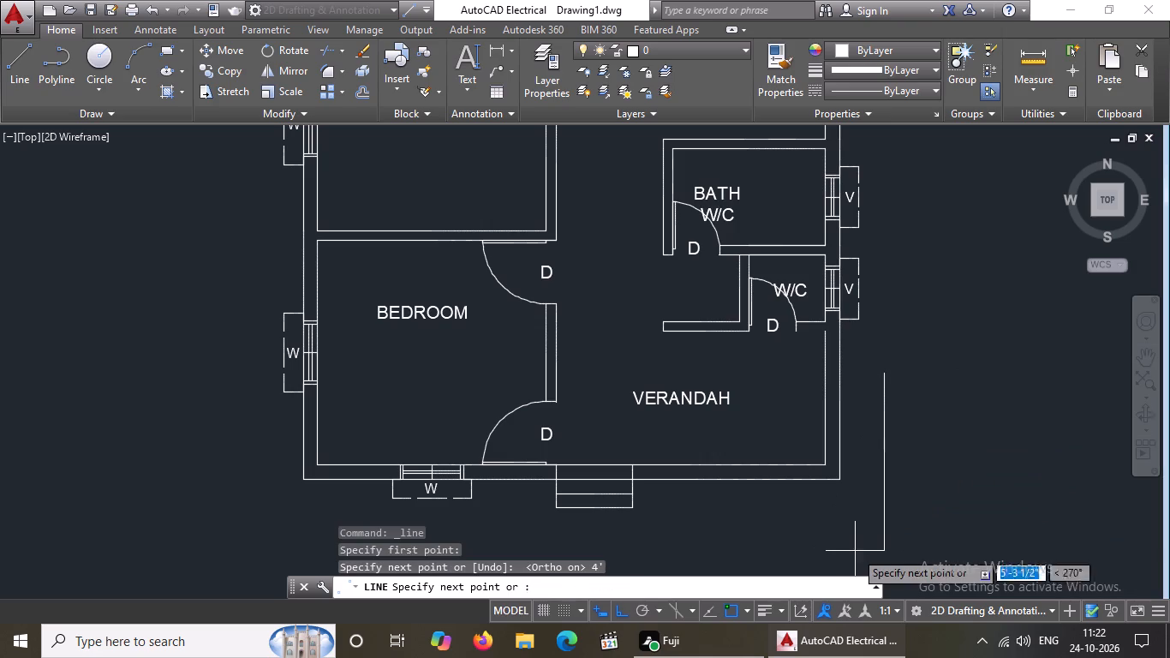
{"action": "type", "text": "4'"}
{"action": "key", "text": "Return"}
{"action": "key", "text": "Return"}
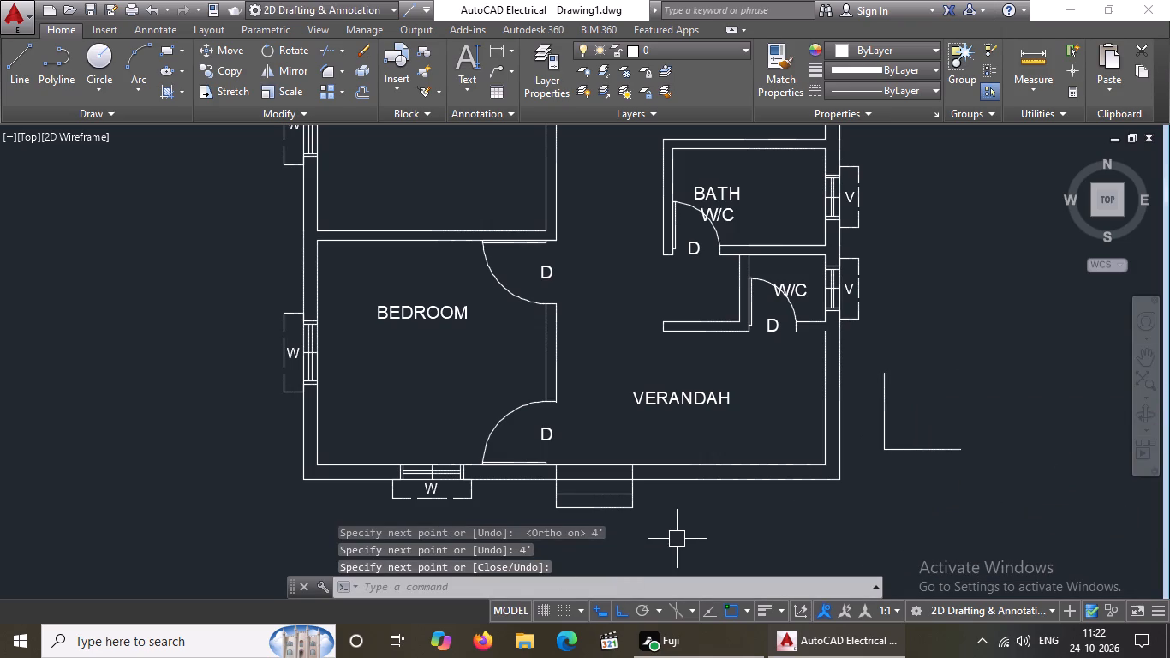
{"action": "key", "text": "Escape"}
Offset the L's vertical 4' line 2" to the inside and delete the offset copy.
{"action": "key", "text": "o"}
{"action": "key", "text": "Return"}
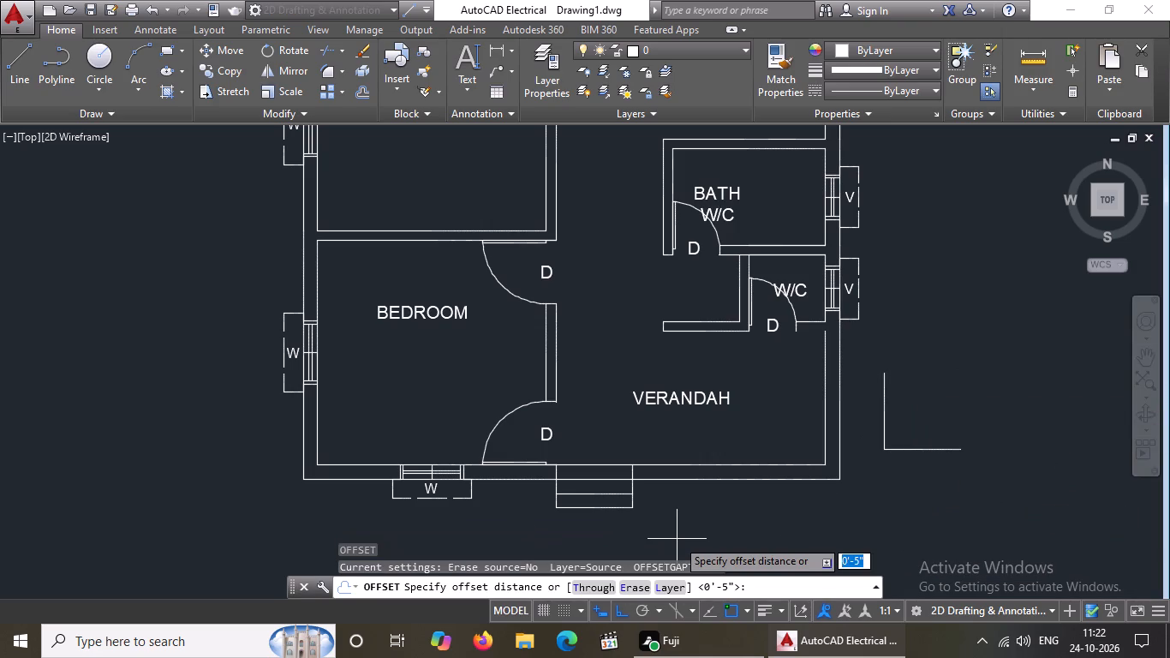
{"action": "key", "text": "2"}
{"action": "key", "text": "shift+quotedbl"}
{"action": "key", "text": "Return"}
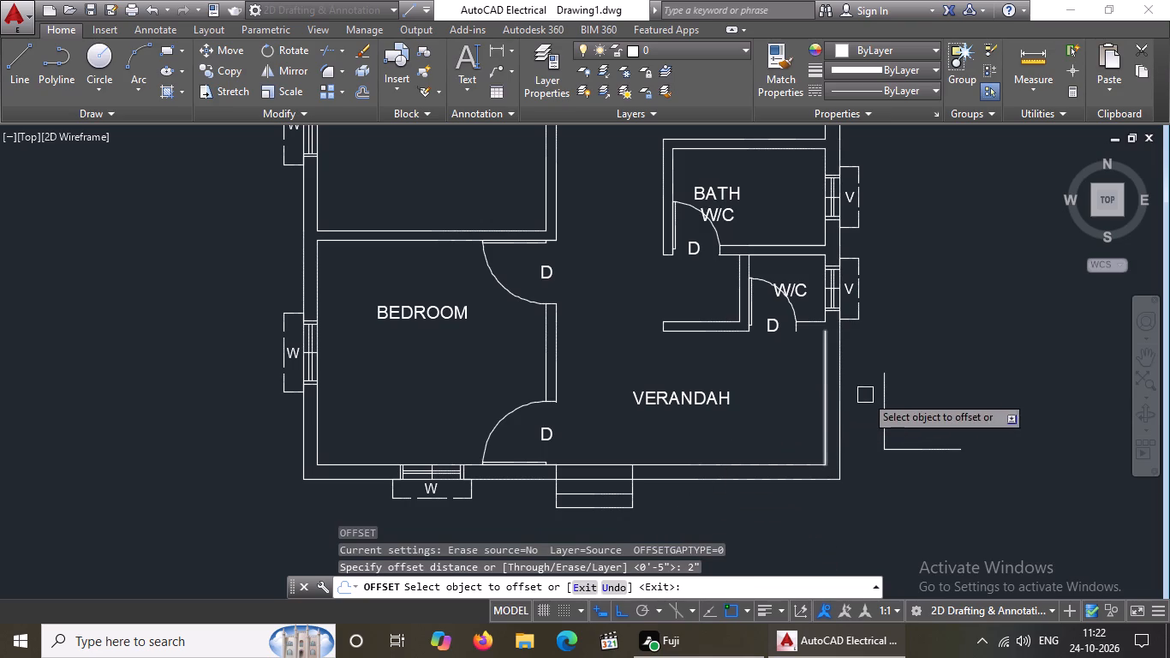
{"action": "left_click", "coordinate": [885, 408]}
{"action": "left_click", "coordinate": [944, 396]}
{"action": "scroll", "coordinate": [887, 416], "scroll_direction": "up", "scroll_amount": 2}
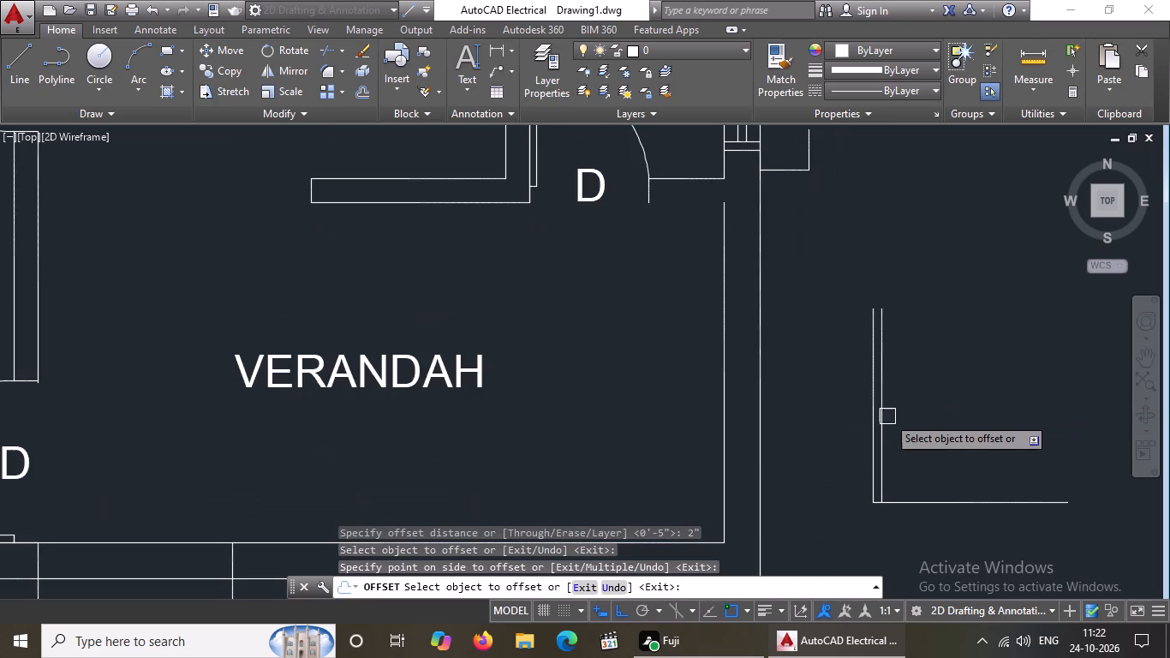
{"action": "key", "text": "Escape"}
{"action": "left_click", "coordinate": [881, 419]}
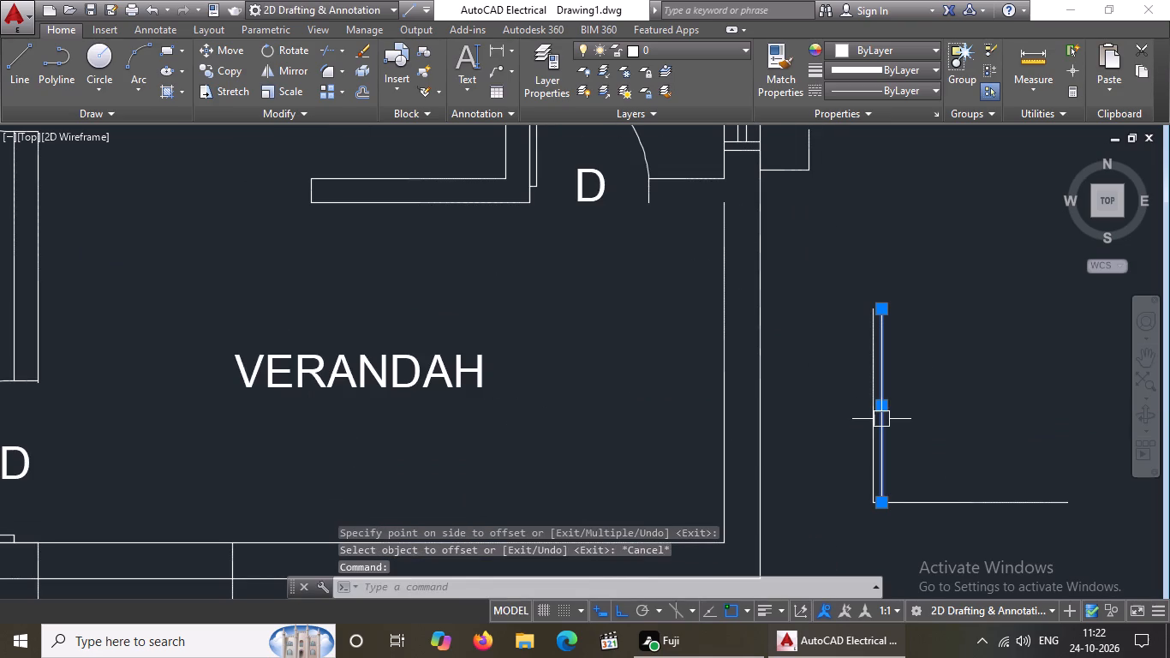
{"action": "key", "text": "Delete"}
Offset the L's vertical 4' line 4" to the inside to form the door leaf.
{"action": "scroll", "coordinate": [899, 416], "scroll_direction": "down", "scroll_amount": 1}
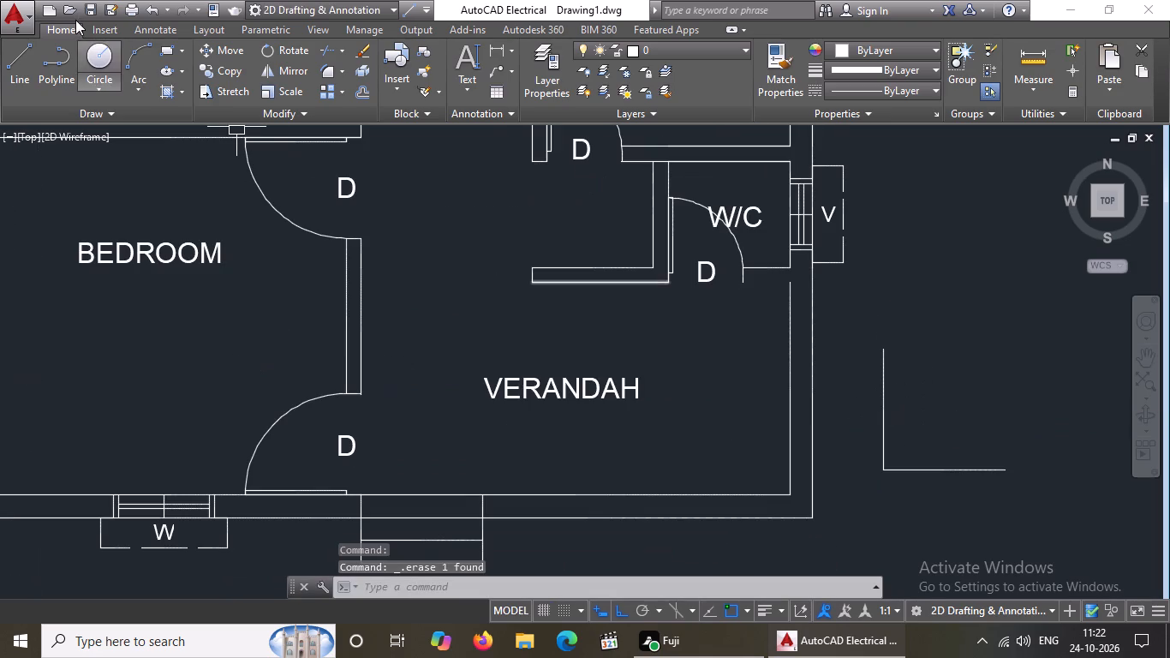
{"action": "key", "text": "o"}
{"action": "key", "text": "Return"}
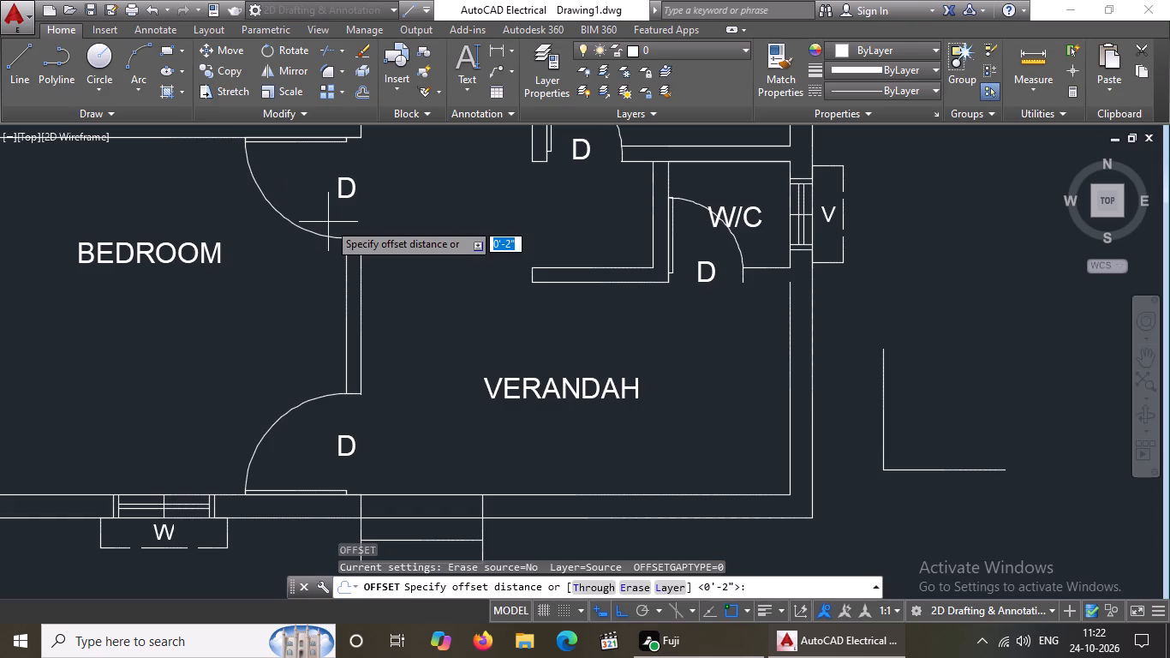
{"action": "key", "text": "4"}
{"action": "key", "text": "shift+quotedbl"}
{"action": "key", "text": "Return"}
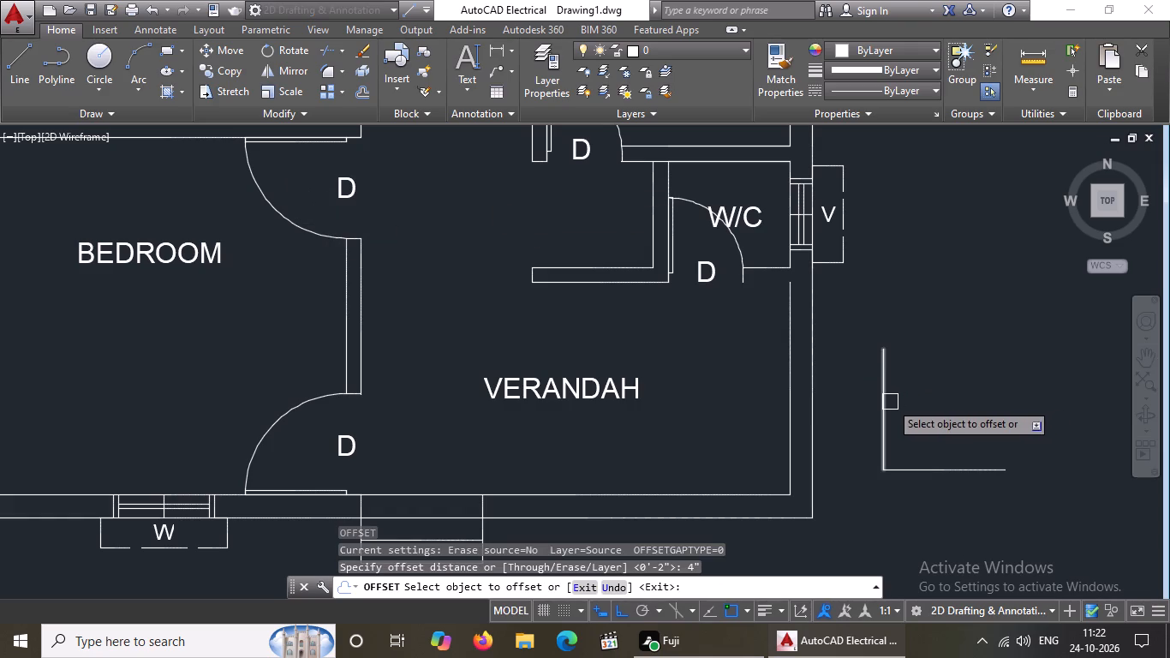
{"action": "left_click_drag", "start_coordinate": [883, 404], "coordinate": [895, 403]}
{"action": "left_click", "coordinate": [941, 406]}
{"action": "key", "text": "Escape"}
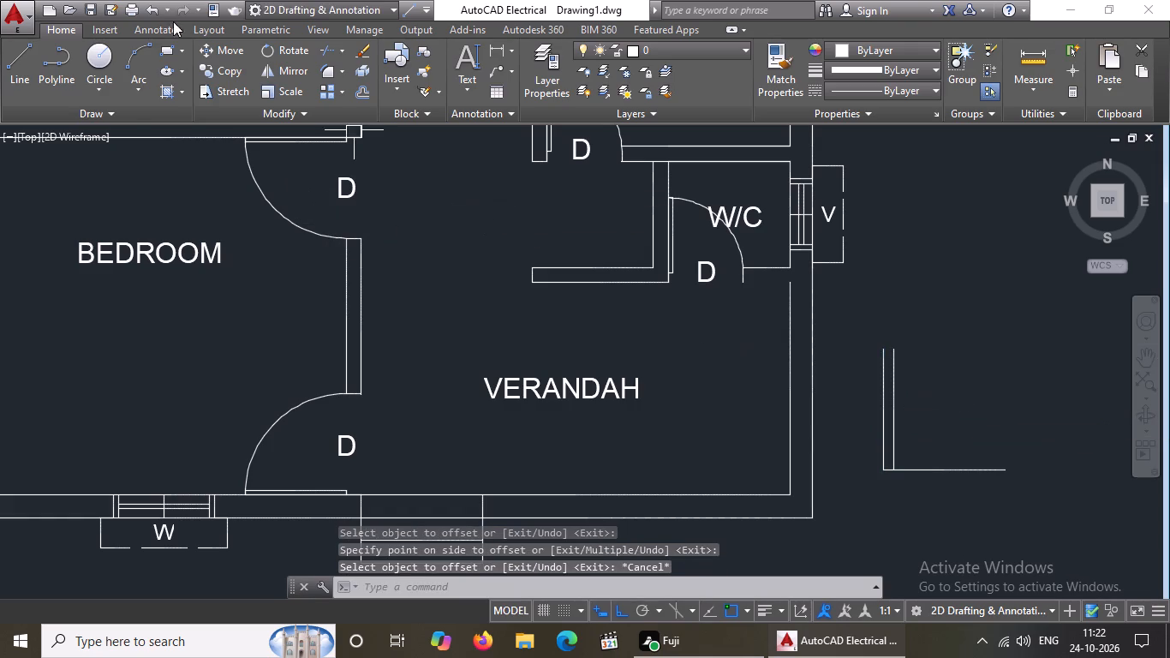
Draw a three-point swing arc through both upper ends of the 4" leaf to the horizontal line's free end.
{"action": "left_click", "coordinate": [138, 56]}
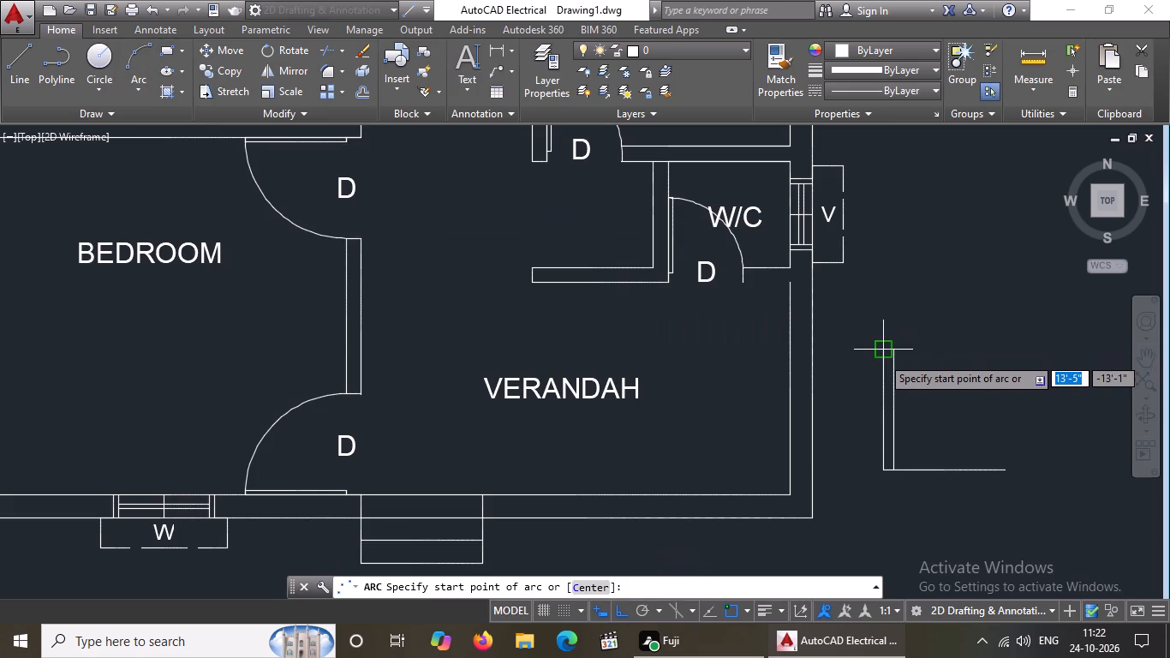
{"action": "left_click", "coordinate": [881, 356]}
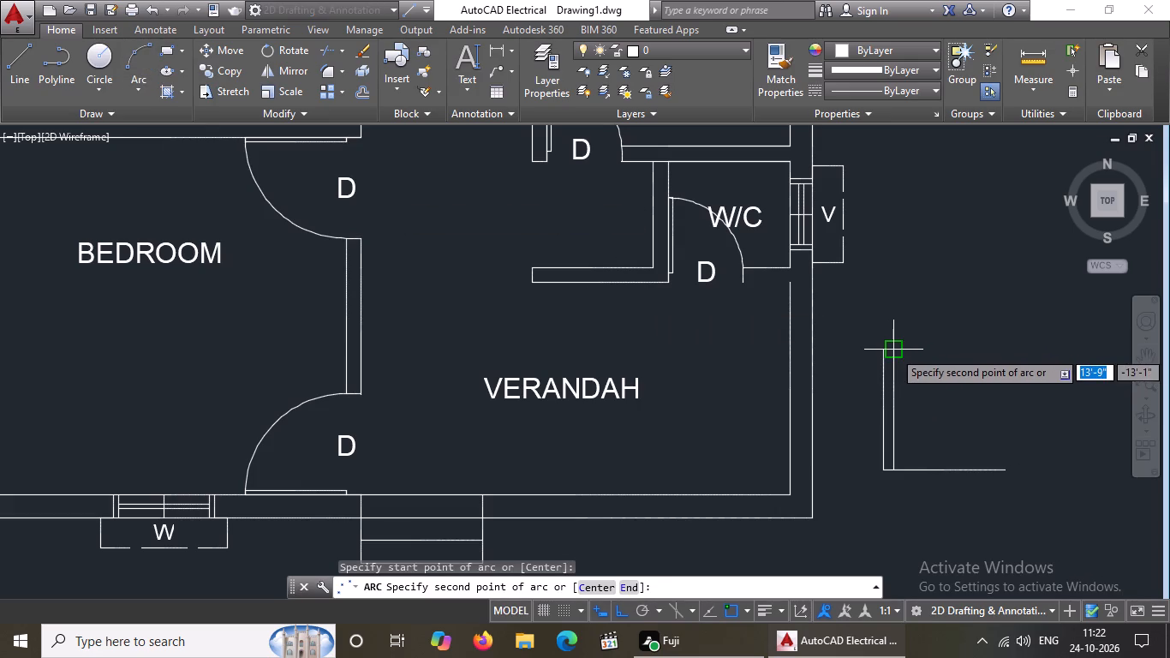
{"action": "left_click_drag", "start_coordinate": [893, 350], "coordinate": [928, 374]}
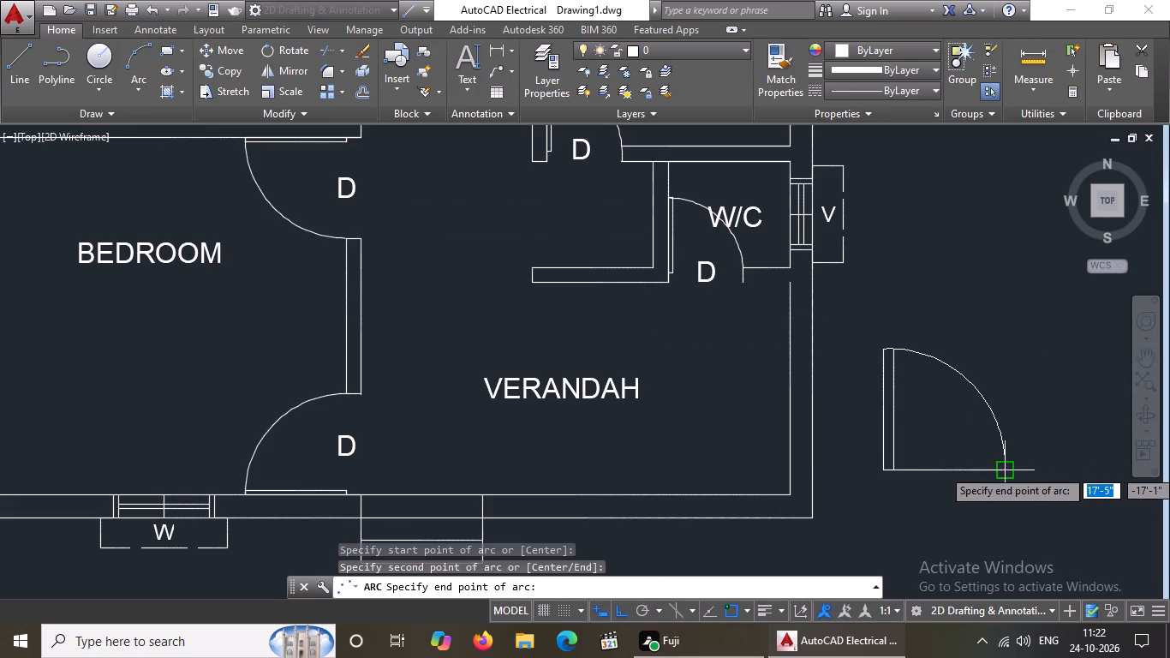
{"action": "left_click", "coordinate": [1006, 468]}
{"action": "key", "text": "Escape"}
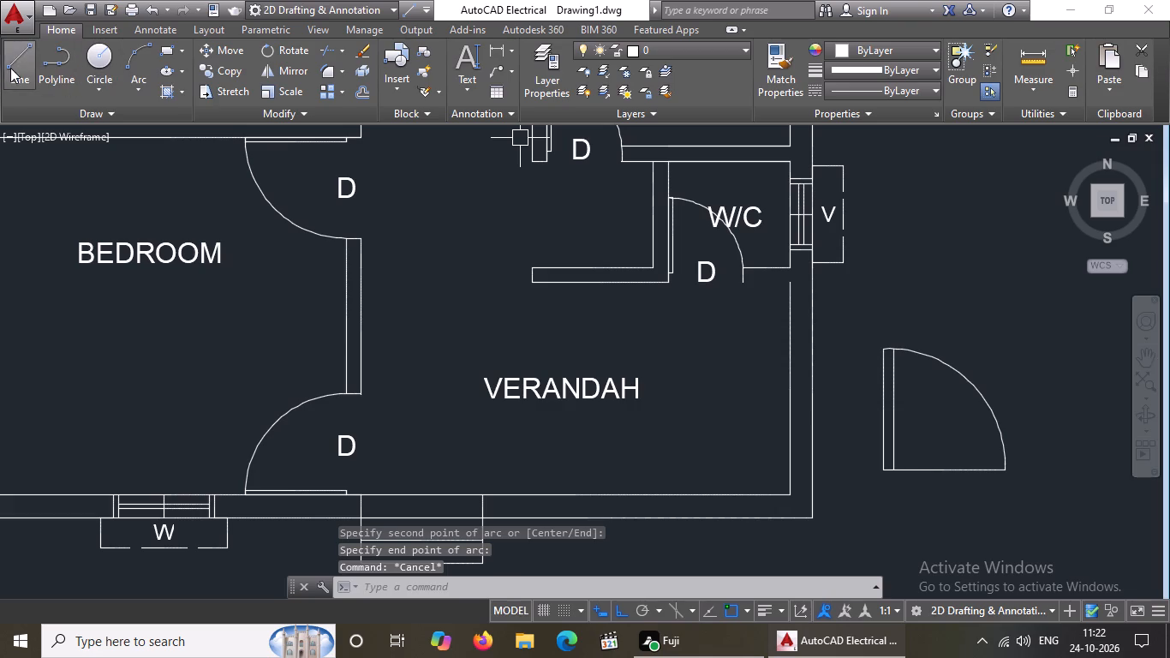
Draw a smaller L of two 2' lines, down and then right, above the 4' door symbol.
{"action": "left_click_drag", "start_coordinate": [10, 67], "coordinate": [22, 69]}
{"action": "left_click", "coordinate": [959, 259]}
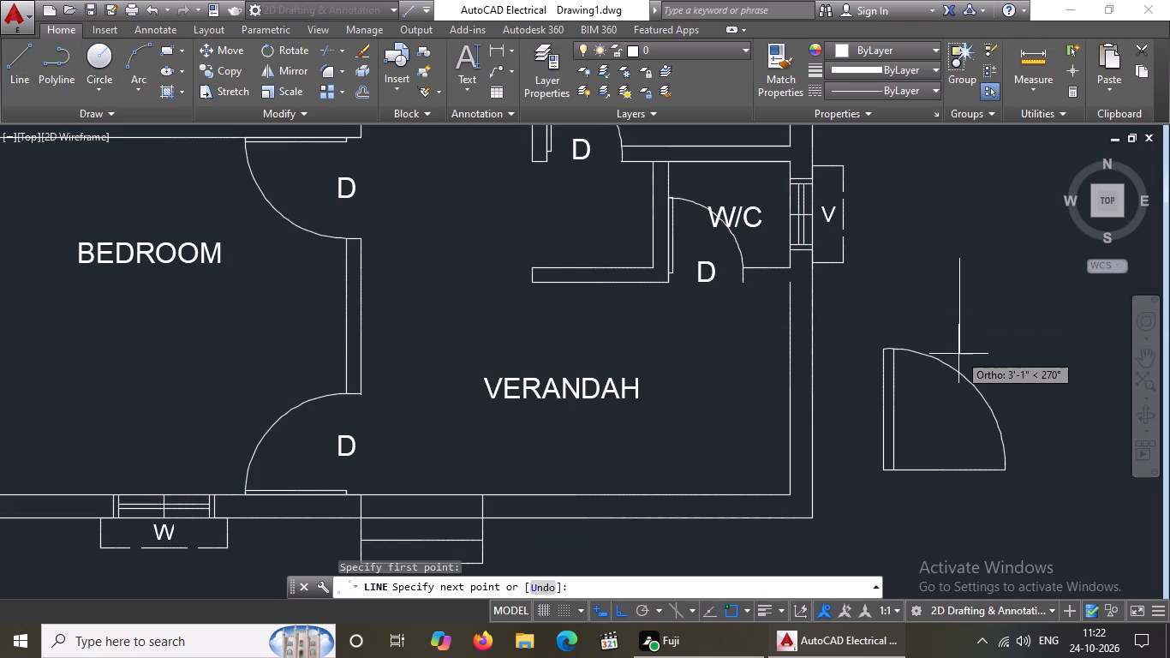
{"action": "type", "text": "2'"}
{"action": "key", "text": "Return"}
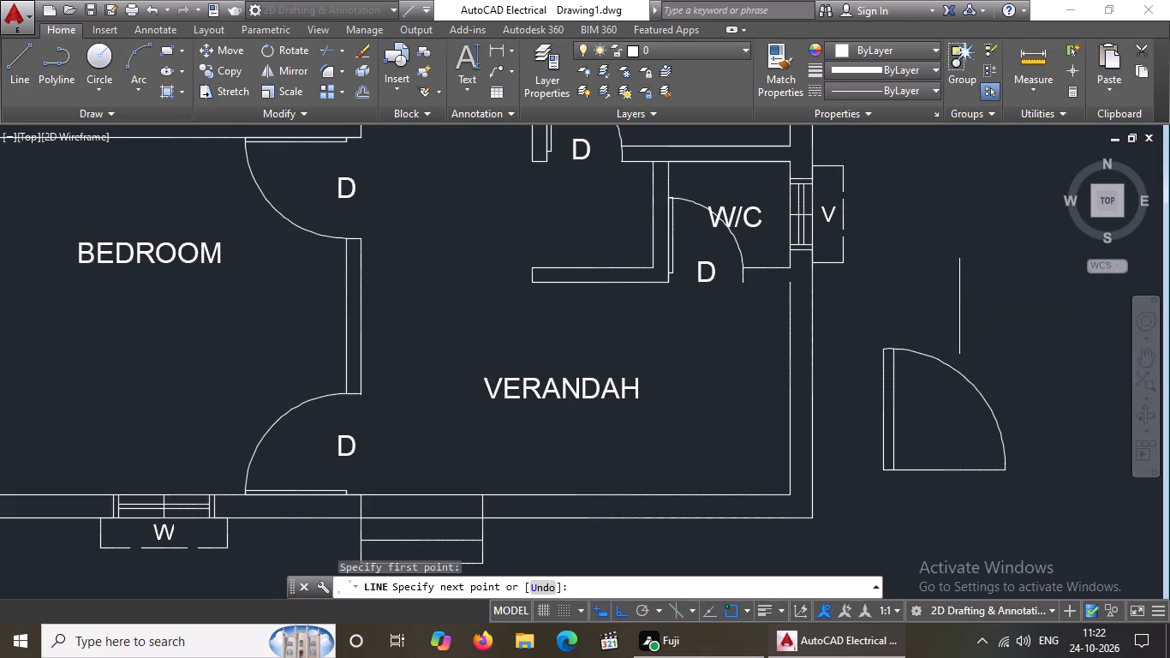
{"action": "key", "text": "2"}
{"action": "key", "text": "apostrophe"}
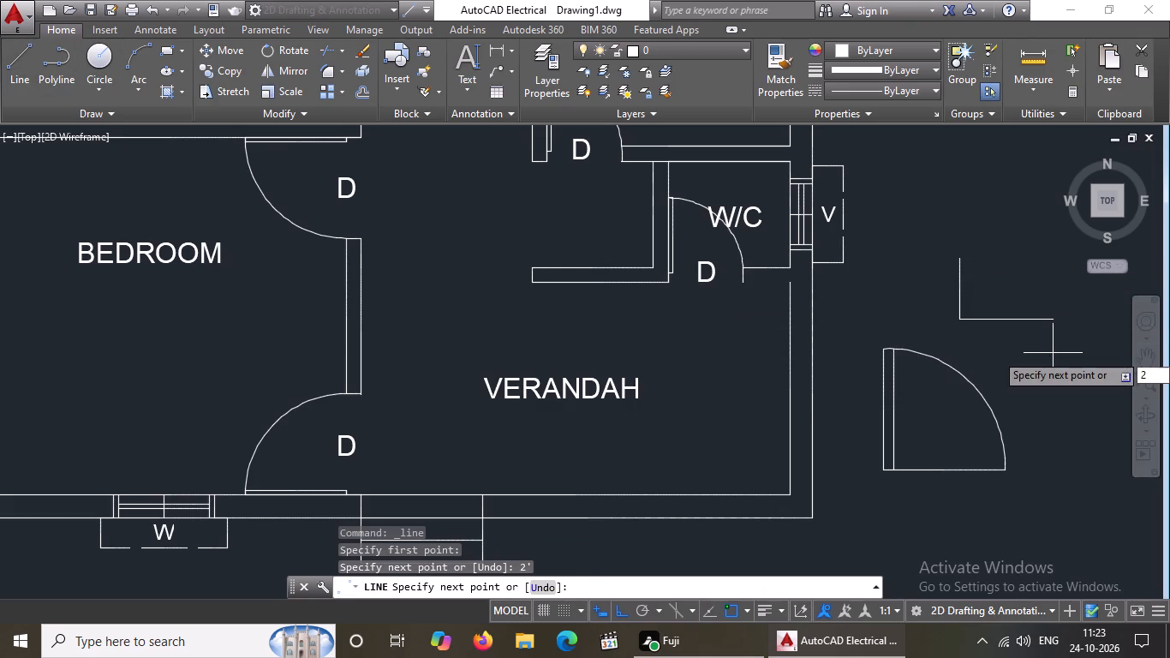
{"action": "key", "text": "Return"}
{"action": "key", "text": "Return"}
{"action": "key", "text": "Escape"}
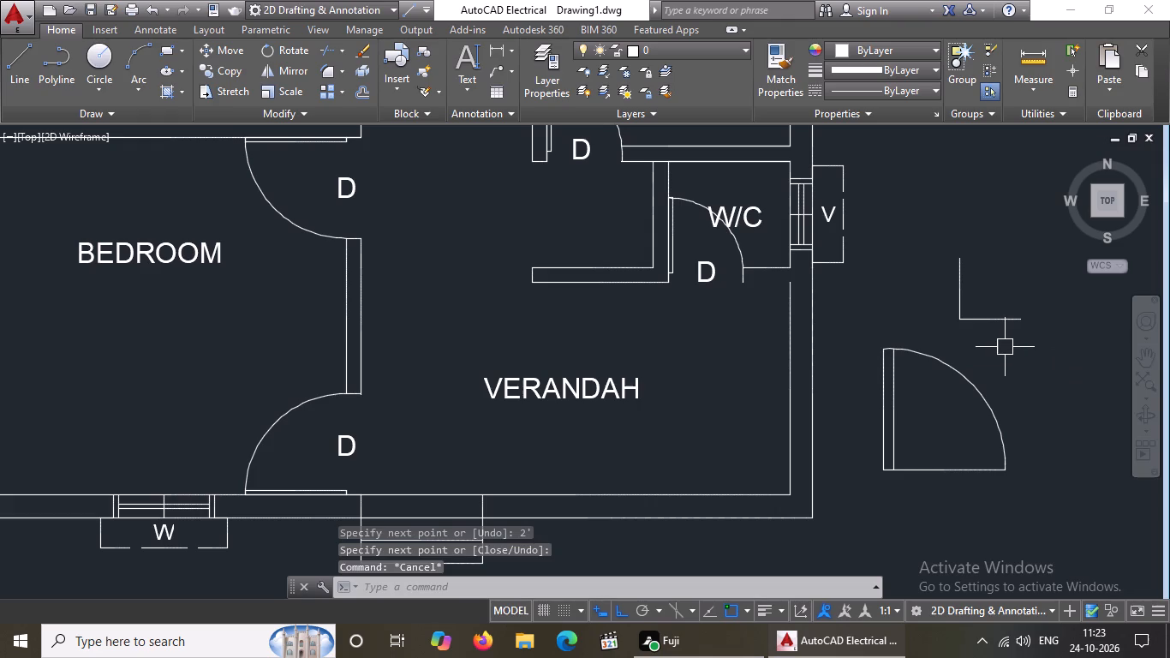
Offset the small L's vertical 2' line 2" to the inside as its door leaf.
{"action": "key", "text": "o"}
{"action": "key", "text": "Return"}
{"action": "key", "text": "2"}
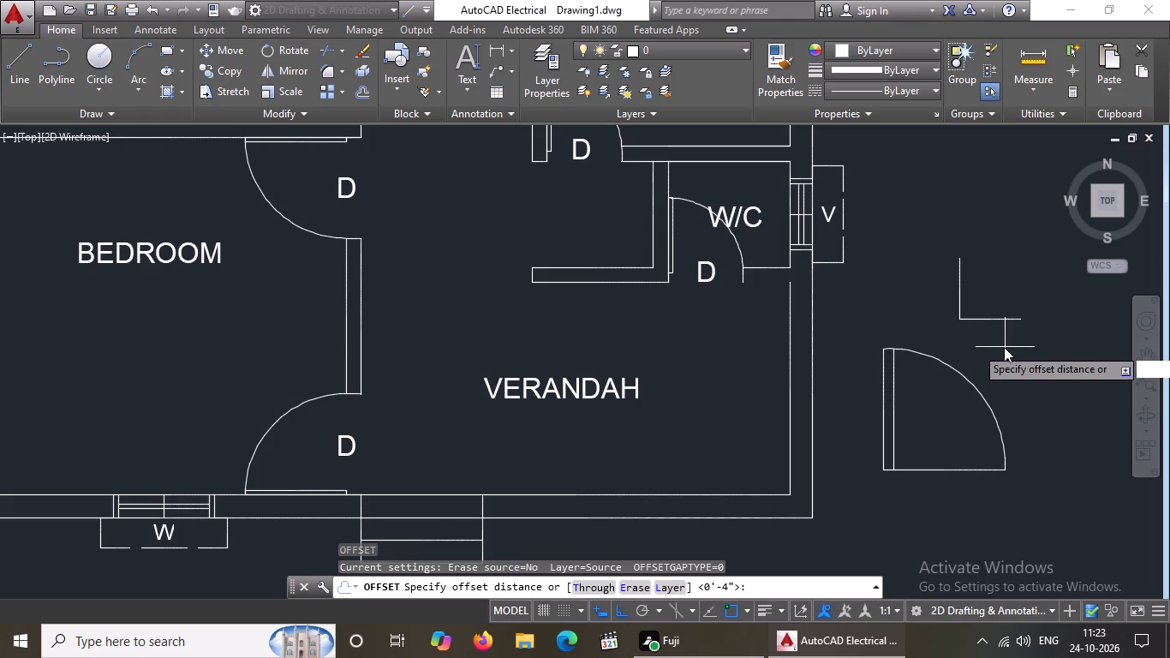
{"action": "key", "text": "shift+quotedbl"}
{"action": "key", "text": "Return"}
{"action": "left_click", "coordinate": [959, 302]}
{"action": "left_click", "coordinate": [980, 296]}
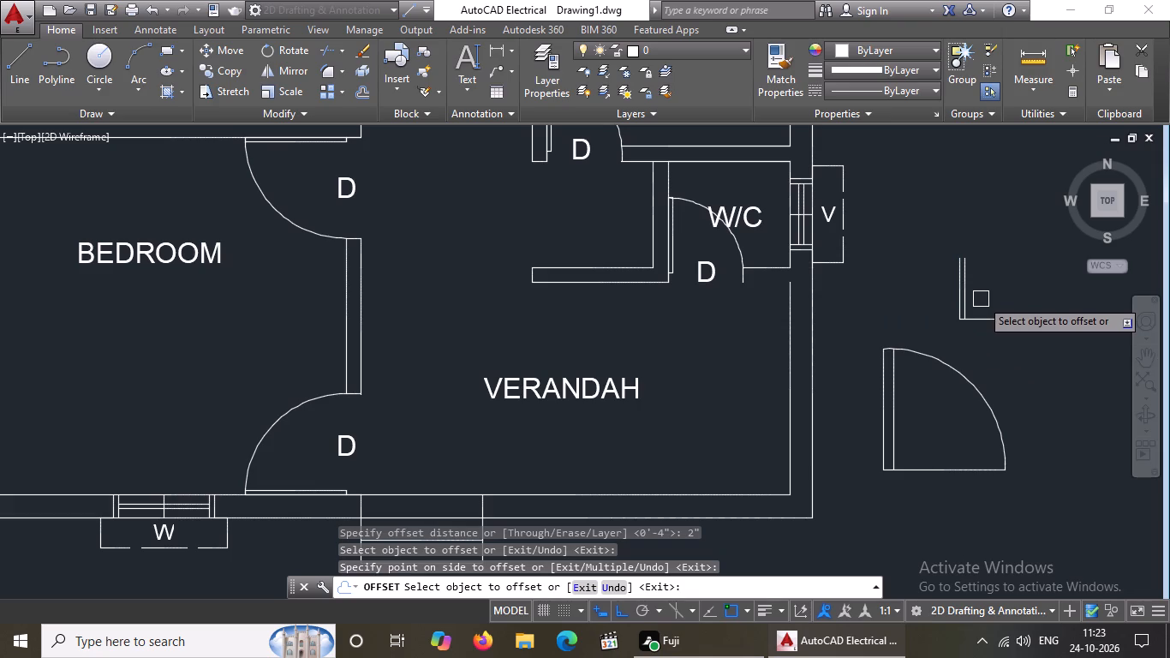
{"action": "key", "text": "Escape"}
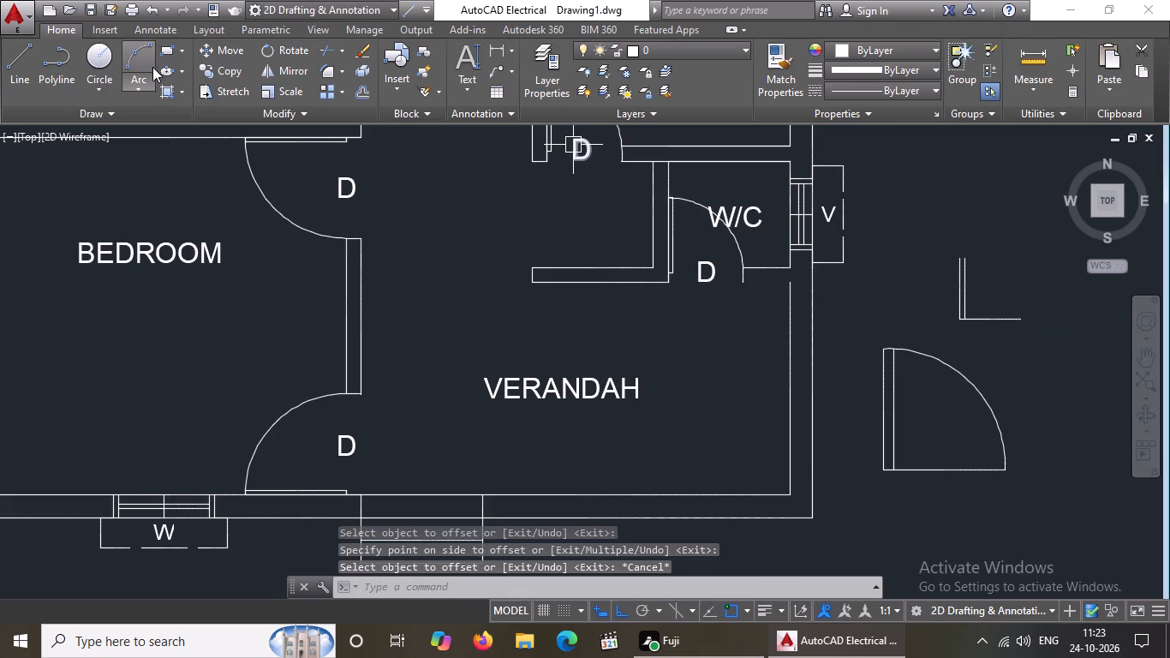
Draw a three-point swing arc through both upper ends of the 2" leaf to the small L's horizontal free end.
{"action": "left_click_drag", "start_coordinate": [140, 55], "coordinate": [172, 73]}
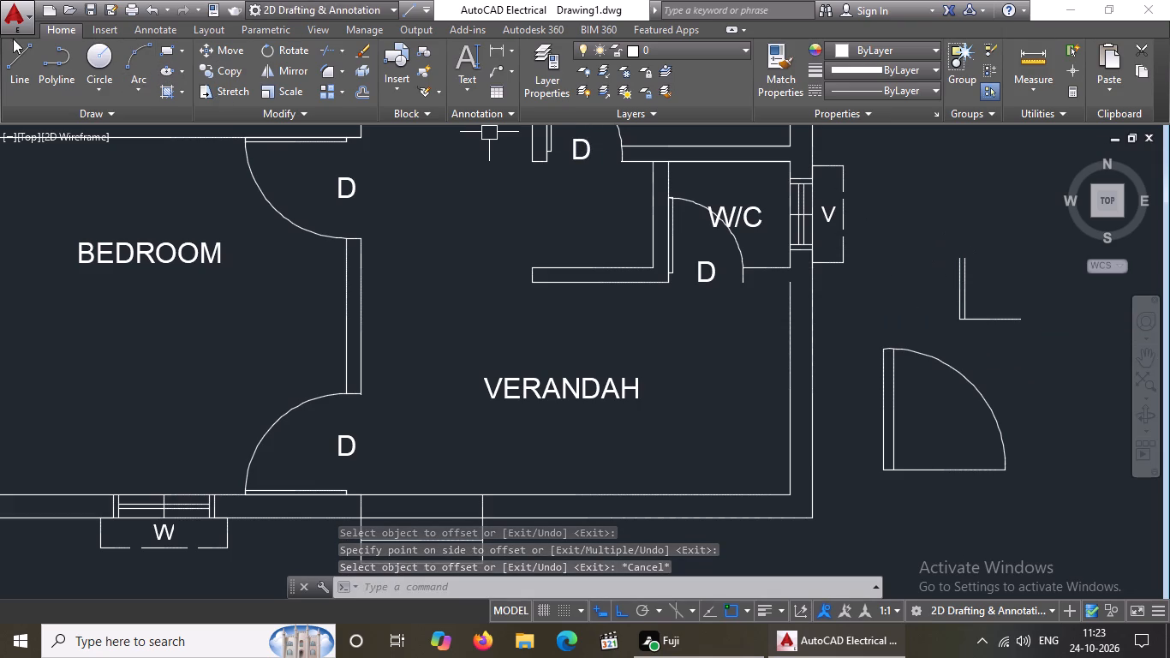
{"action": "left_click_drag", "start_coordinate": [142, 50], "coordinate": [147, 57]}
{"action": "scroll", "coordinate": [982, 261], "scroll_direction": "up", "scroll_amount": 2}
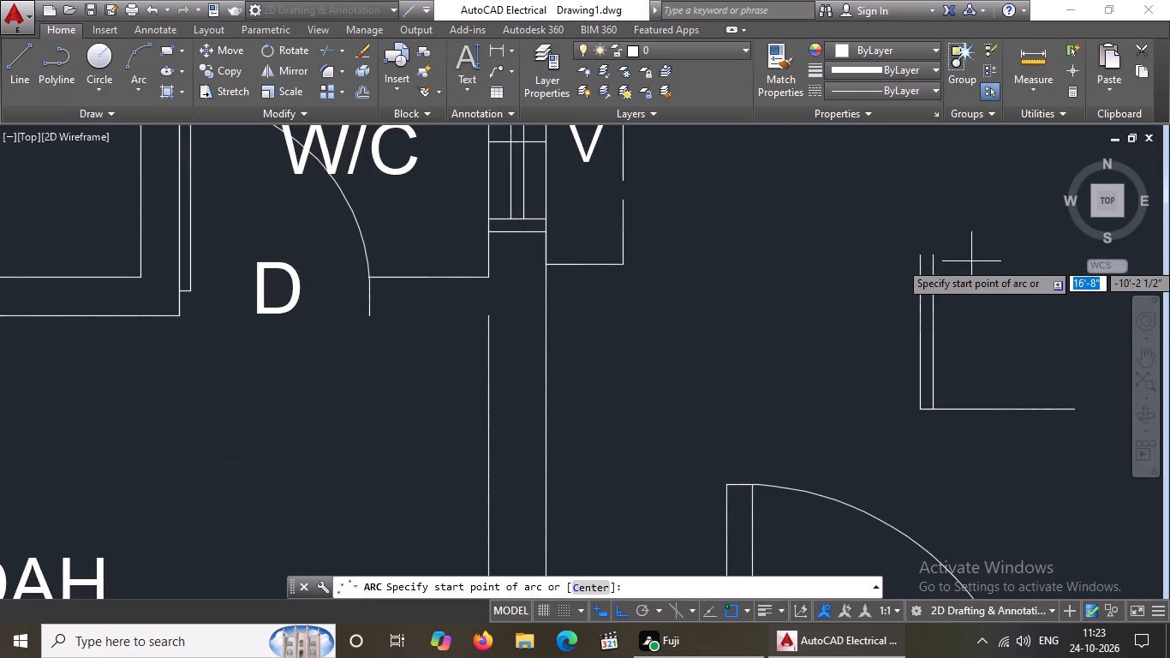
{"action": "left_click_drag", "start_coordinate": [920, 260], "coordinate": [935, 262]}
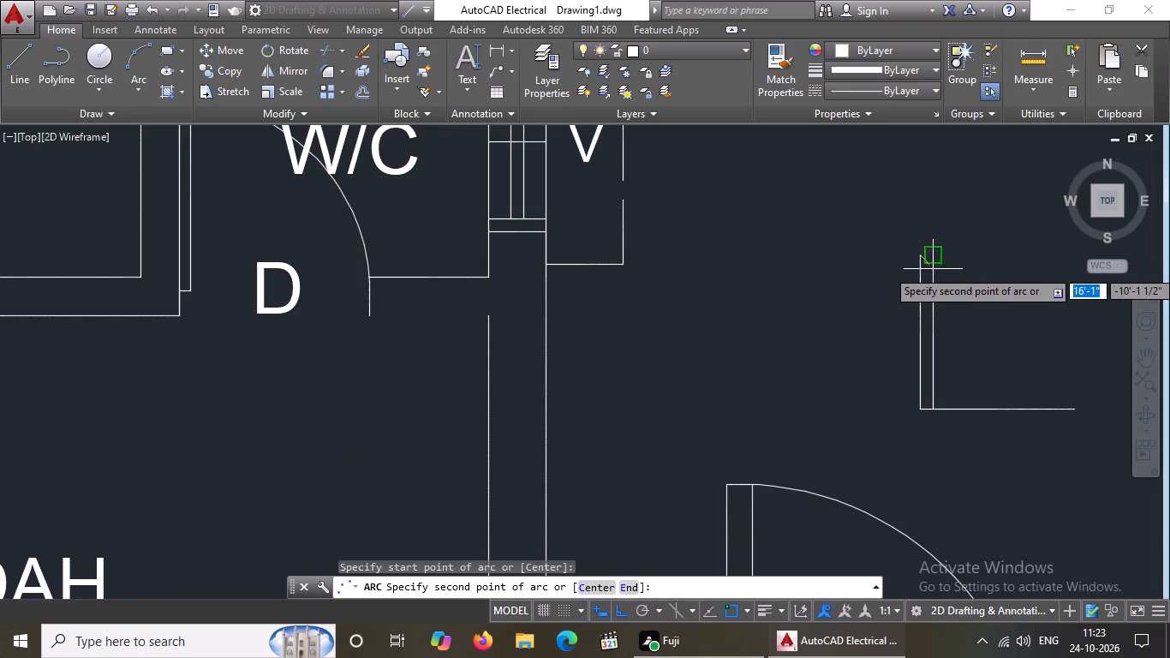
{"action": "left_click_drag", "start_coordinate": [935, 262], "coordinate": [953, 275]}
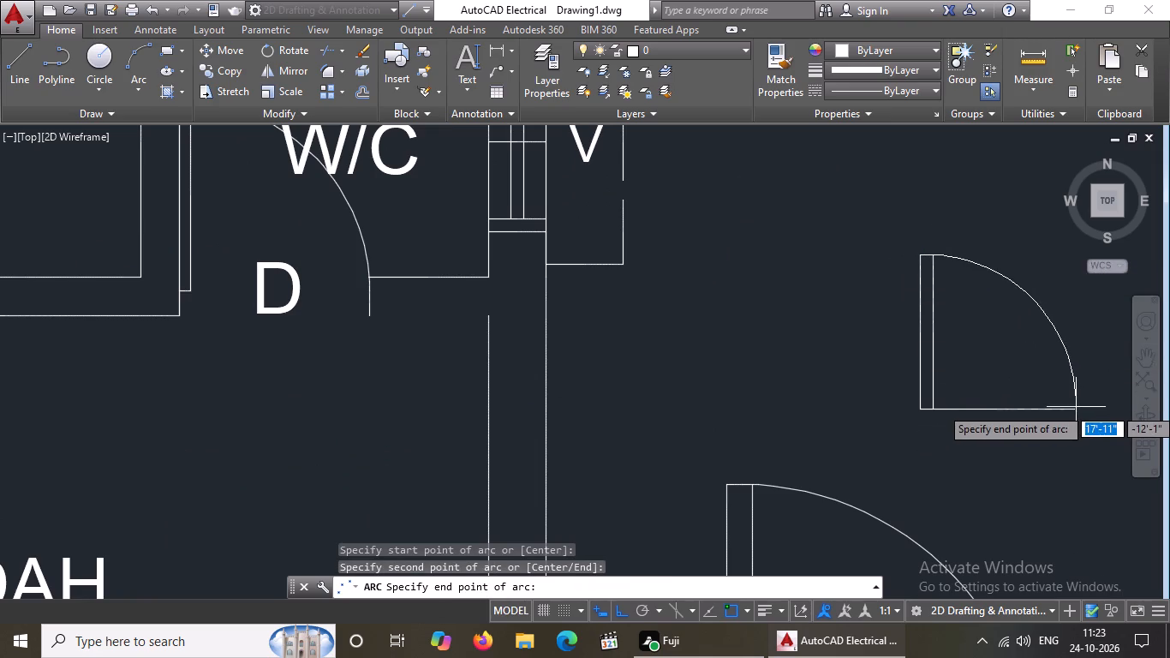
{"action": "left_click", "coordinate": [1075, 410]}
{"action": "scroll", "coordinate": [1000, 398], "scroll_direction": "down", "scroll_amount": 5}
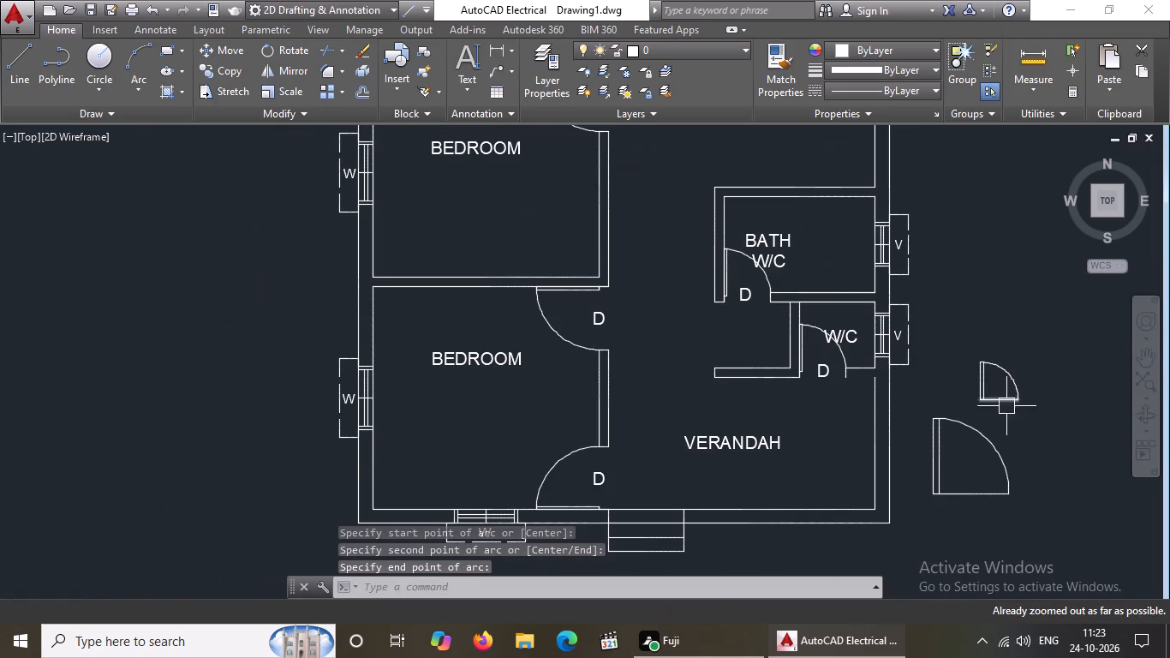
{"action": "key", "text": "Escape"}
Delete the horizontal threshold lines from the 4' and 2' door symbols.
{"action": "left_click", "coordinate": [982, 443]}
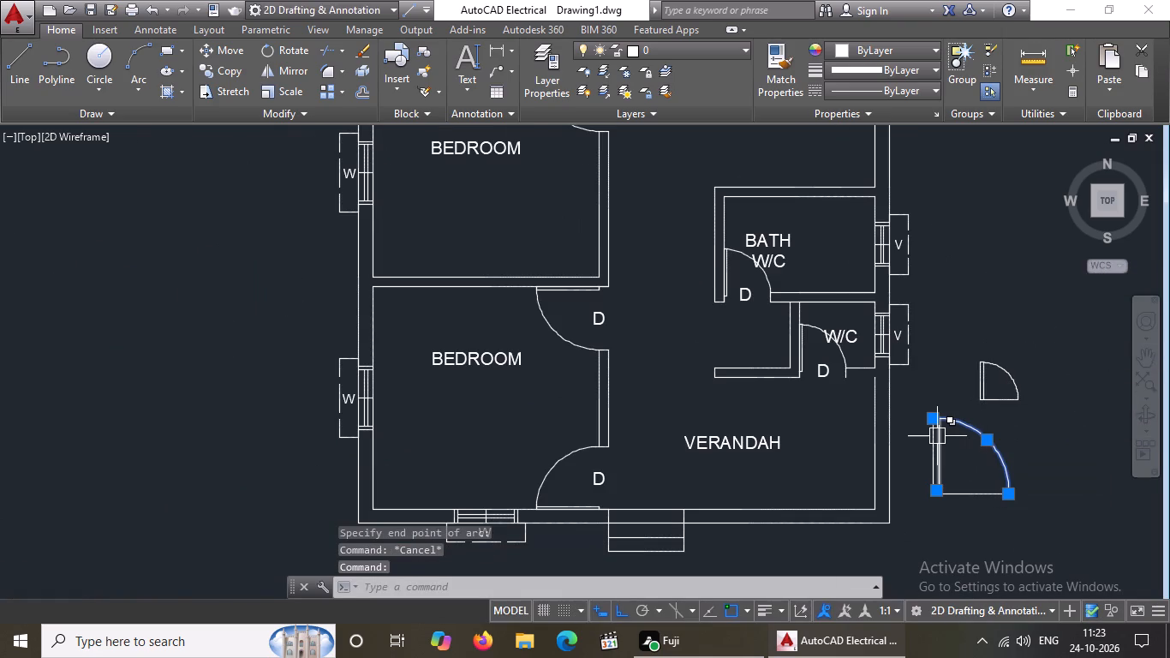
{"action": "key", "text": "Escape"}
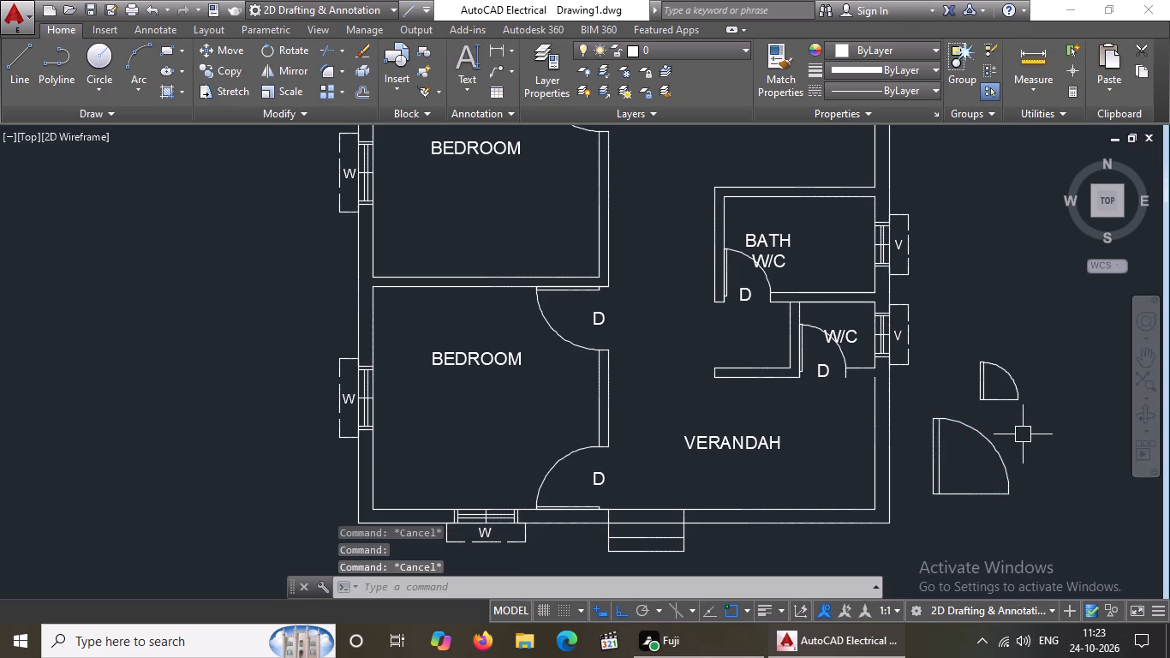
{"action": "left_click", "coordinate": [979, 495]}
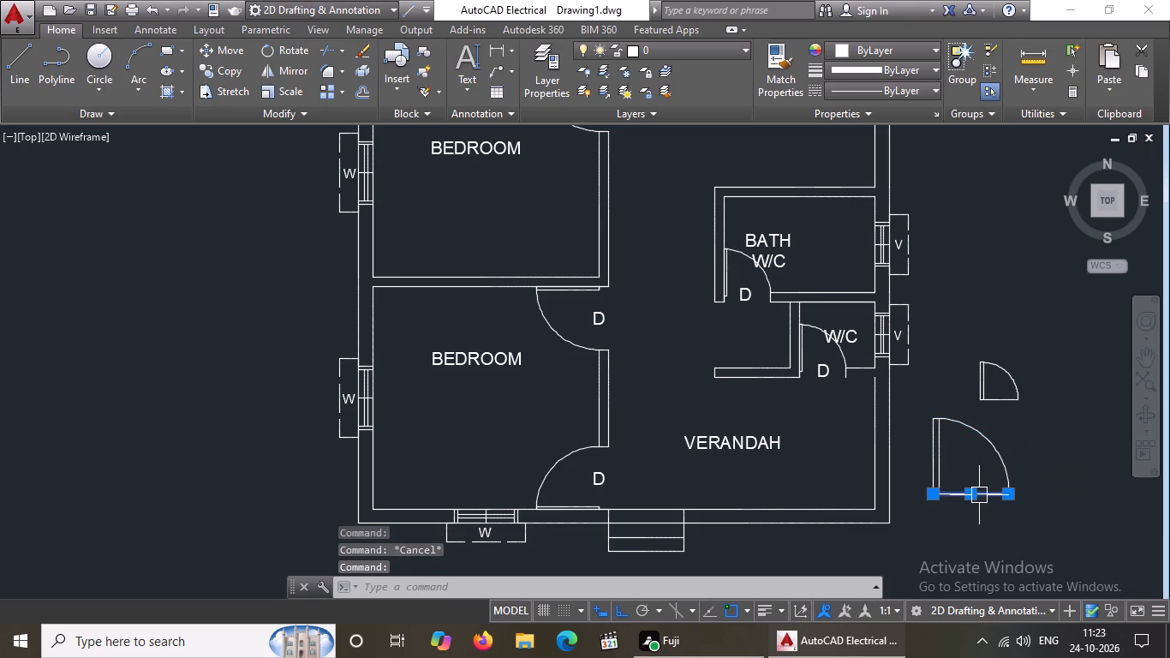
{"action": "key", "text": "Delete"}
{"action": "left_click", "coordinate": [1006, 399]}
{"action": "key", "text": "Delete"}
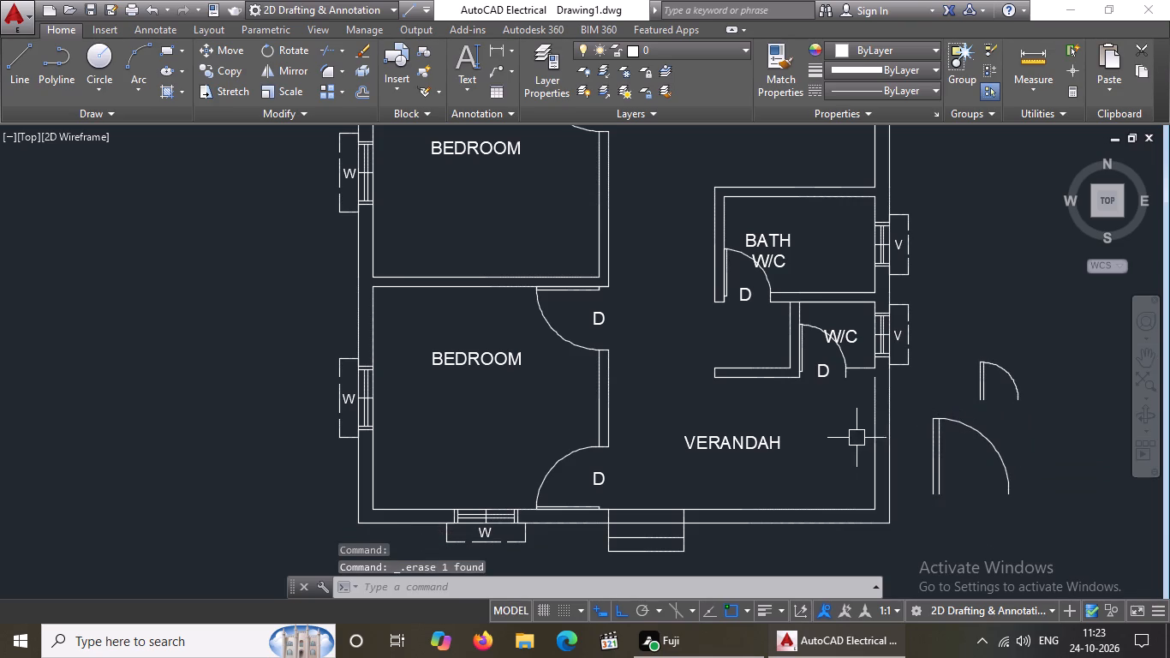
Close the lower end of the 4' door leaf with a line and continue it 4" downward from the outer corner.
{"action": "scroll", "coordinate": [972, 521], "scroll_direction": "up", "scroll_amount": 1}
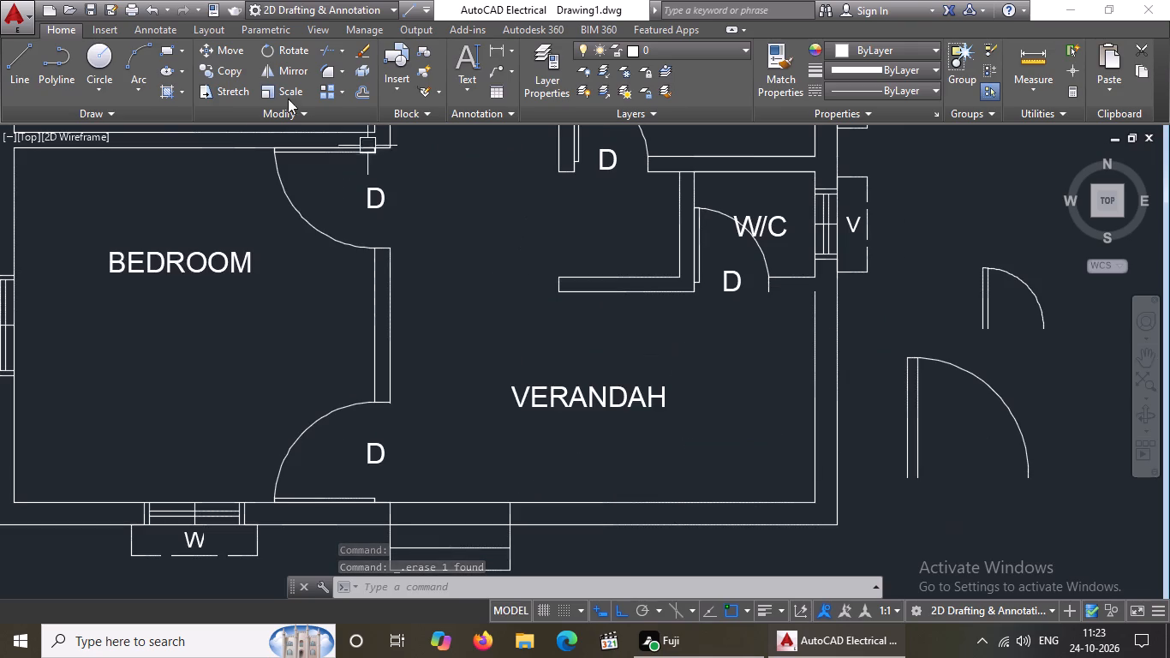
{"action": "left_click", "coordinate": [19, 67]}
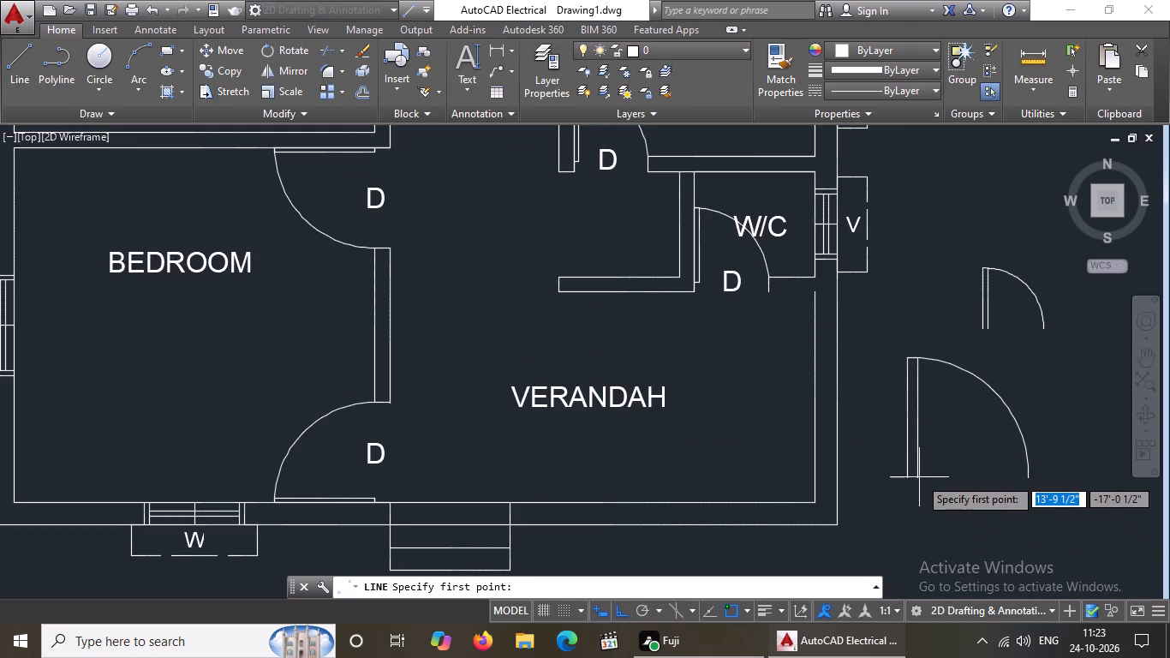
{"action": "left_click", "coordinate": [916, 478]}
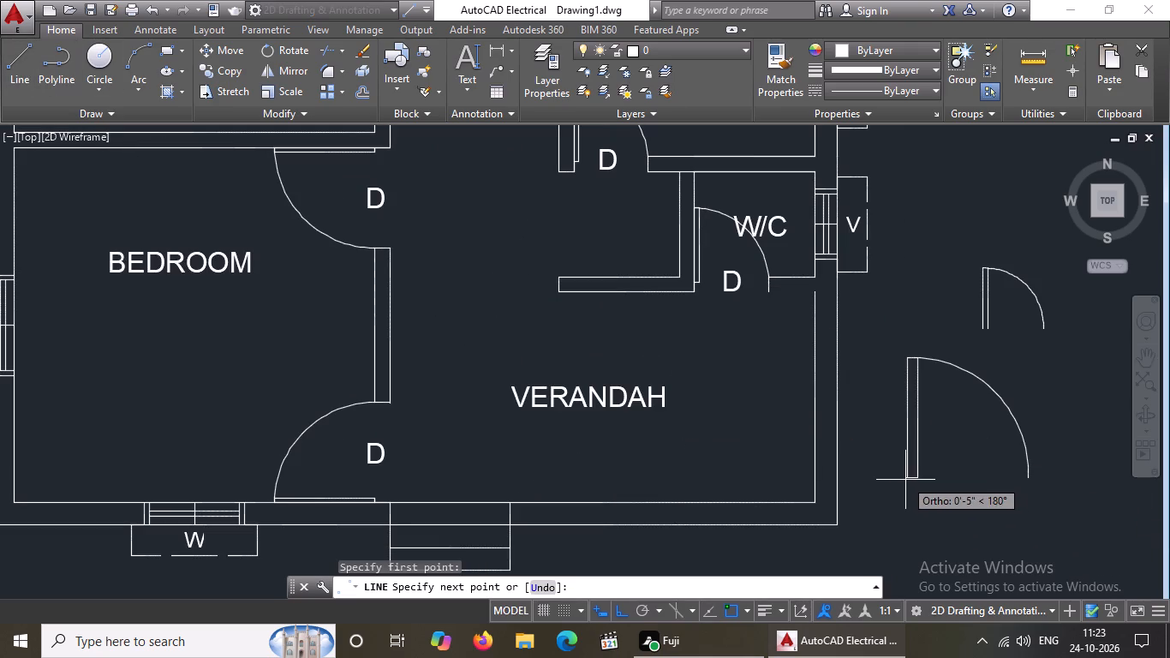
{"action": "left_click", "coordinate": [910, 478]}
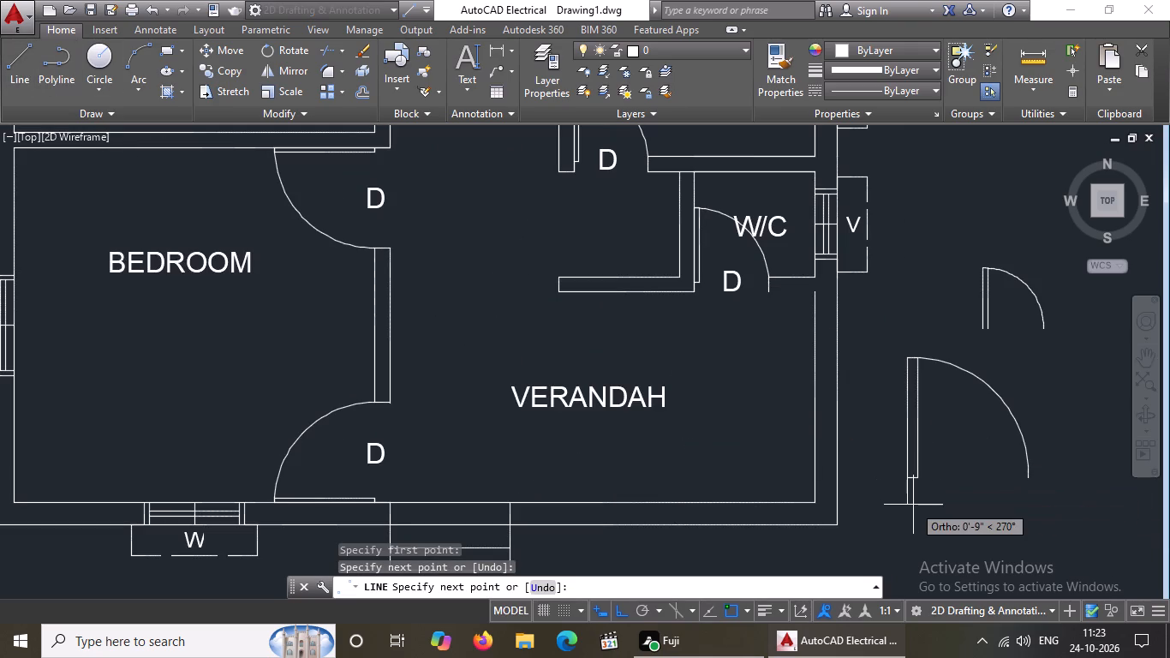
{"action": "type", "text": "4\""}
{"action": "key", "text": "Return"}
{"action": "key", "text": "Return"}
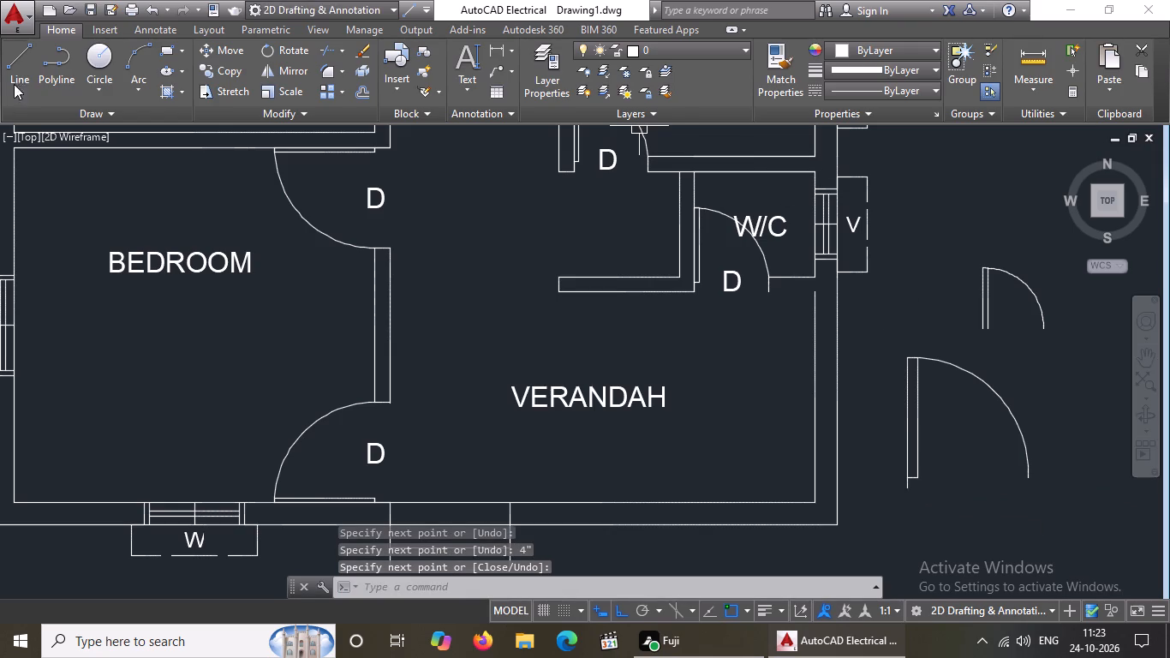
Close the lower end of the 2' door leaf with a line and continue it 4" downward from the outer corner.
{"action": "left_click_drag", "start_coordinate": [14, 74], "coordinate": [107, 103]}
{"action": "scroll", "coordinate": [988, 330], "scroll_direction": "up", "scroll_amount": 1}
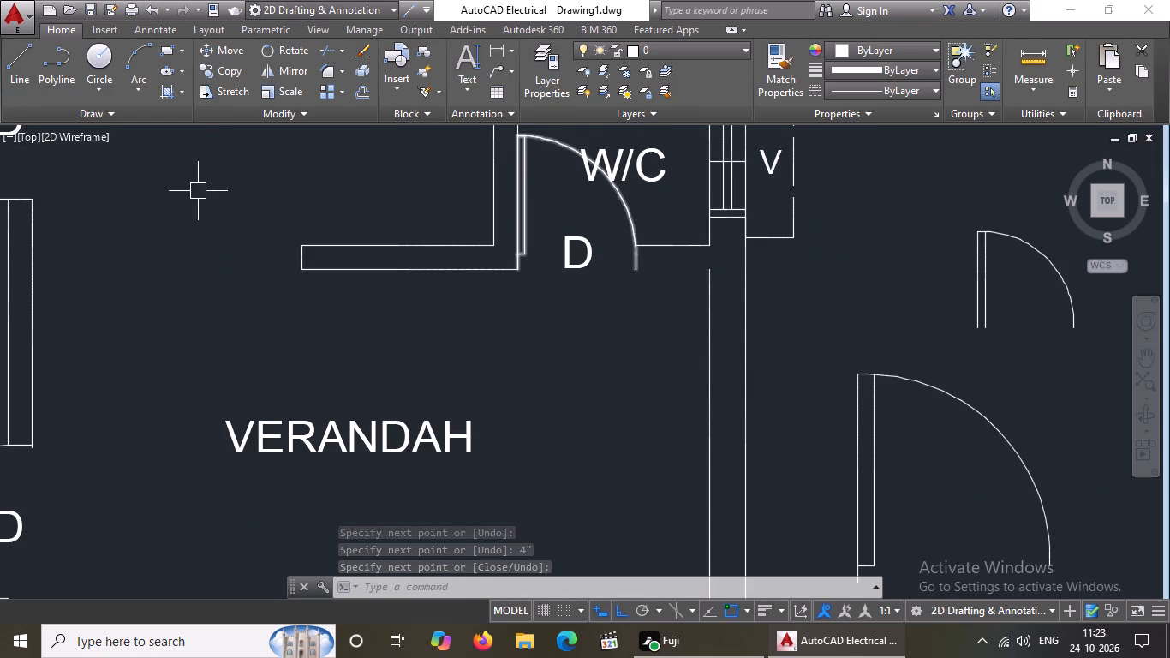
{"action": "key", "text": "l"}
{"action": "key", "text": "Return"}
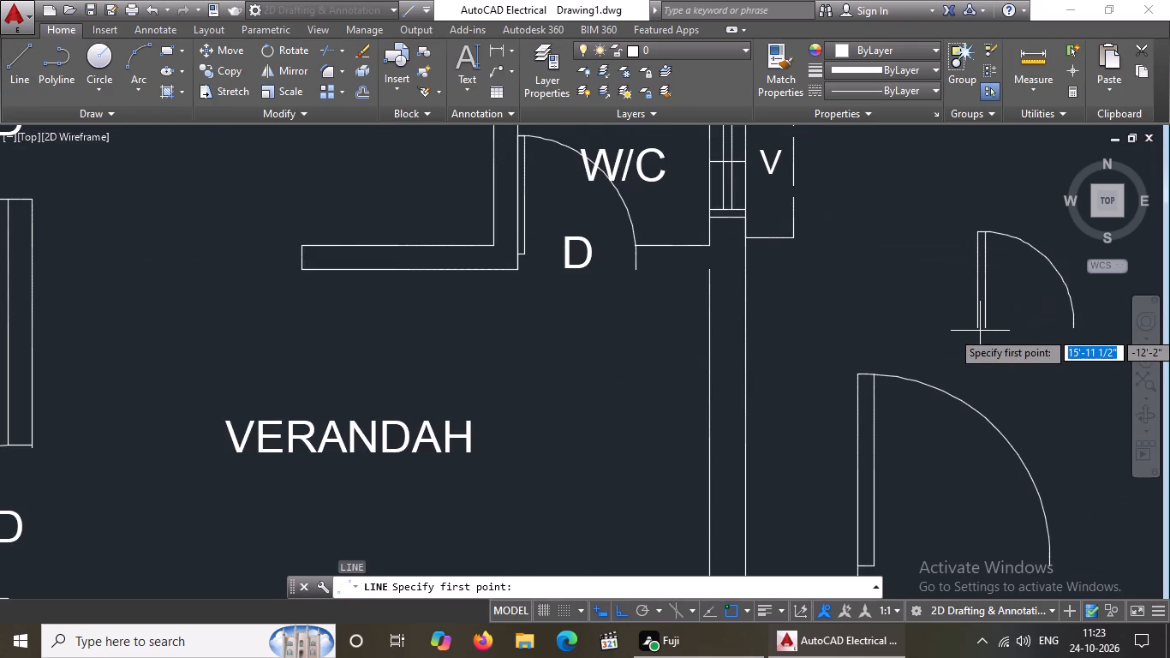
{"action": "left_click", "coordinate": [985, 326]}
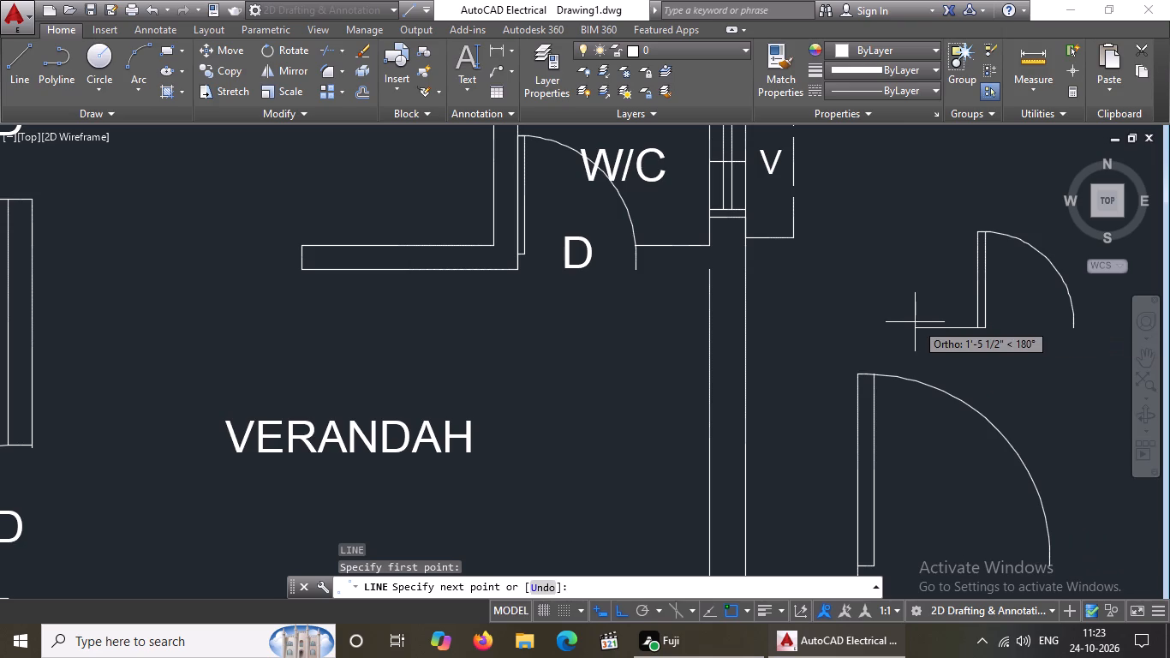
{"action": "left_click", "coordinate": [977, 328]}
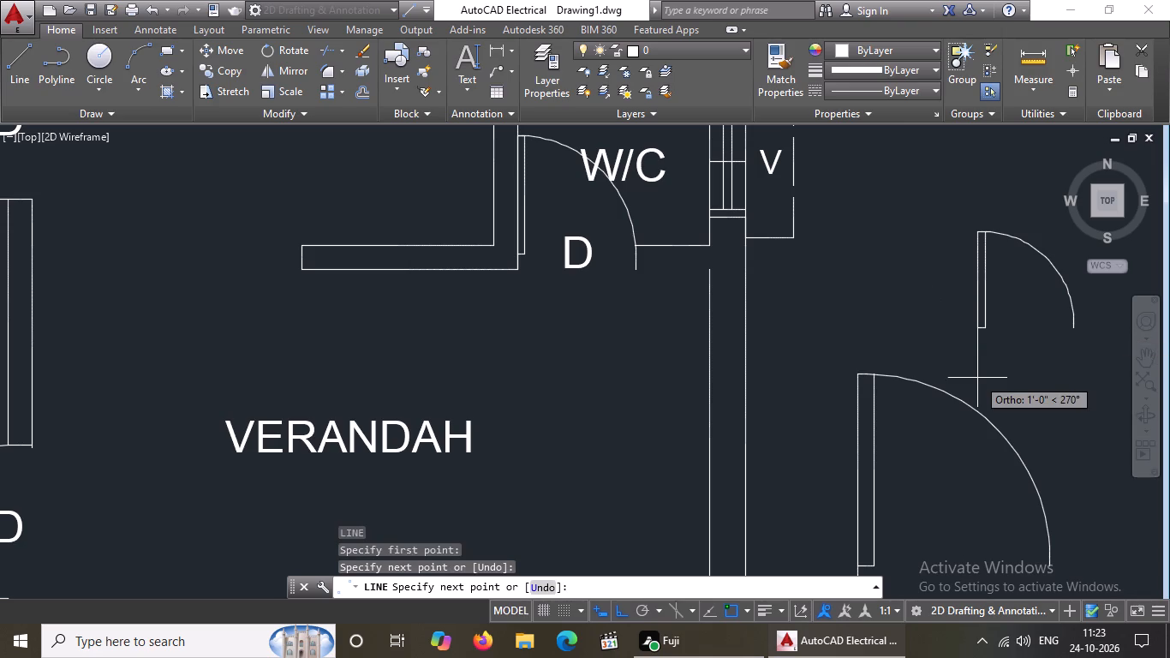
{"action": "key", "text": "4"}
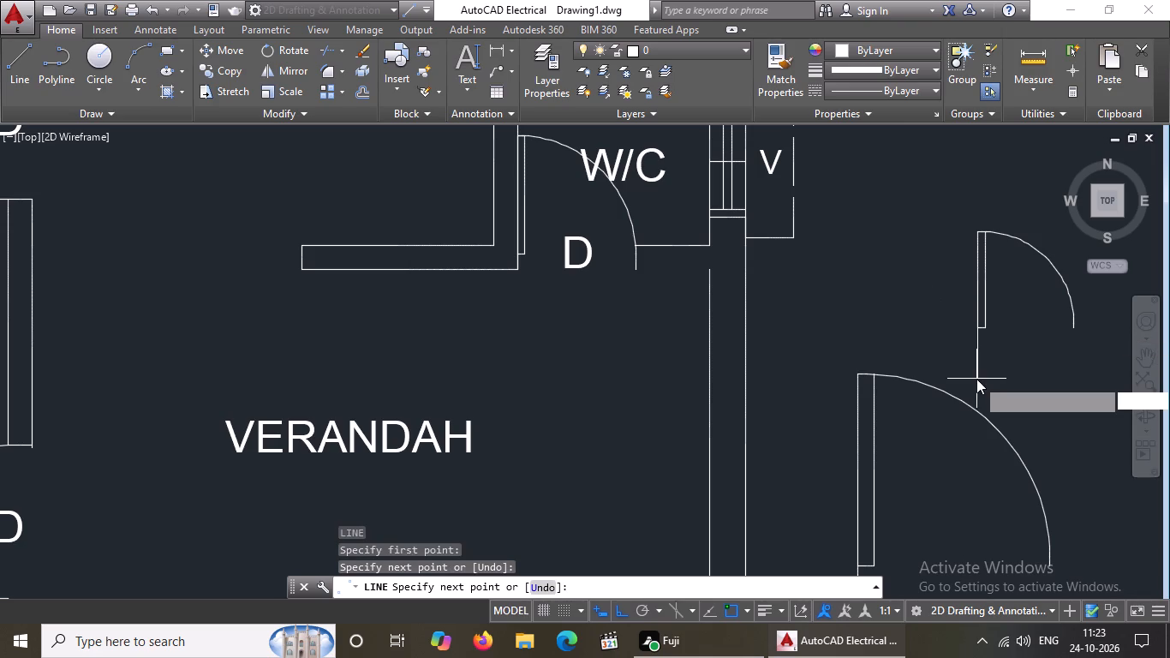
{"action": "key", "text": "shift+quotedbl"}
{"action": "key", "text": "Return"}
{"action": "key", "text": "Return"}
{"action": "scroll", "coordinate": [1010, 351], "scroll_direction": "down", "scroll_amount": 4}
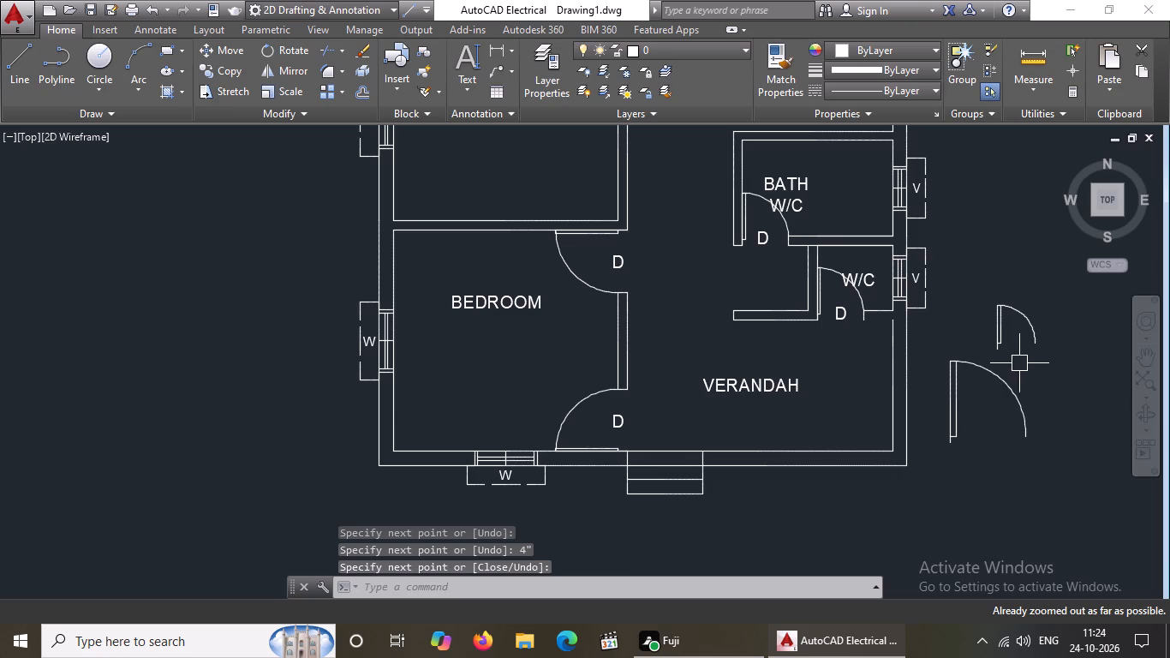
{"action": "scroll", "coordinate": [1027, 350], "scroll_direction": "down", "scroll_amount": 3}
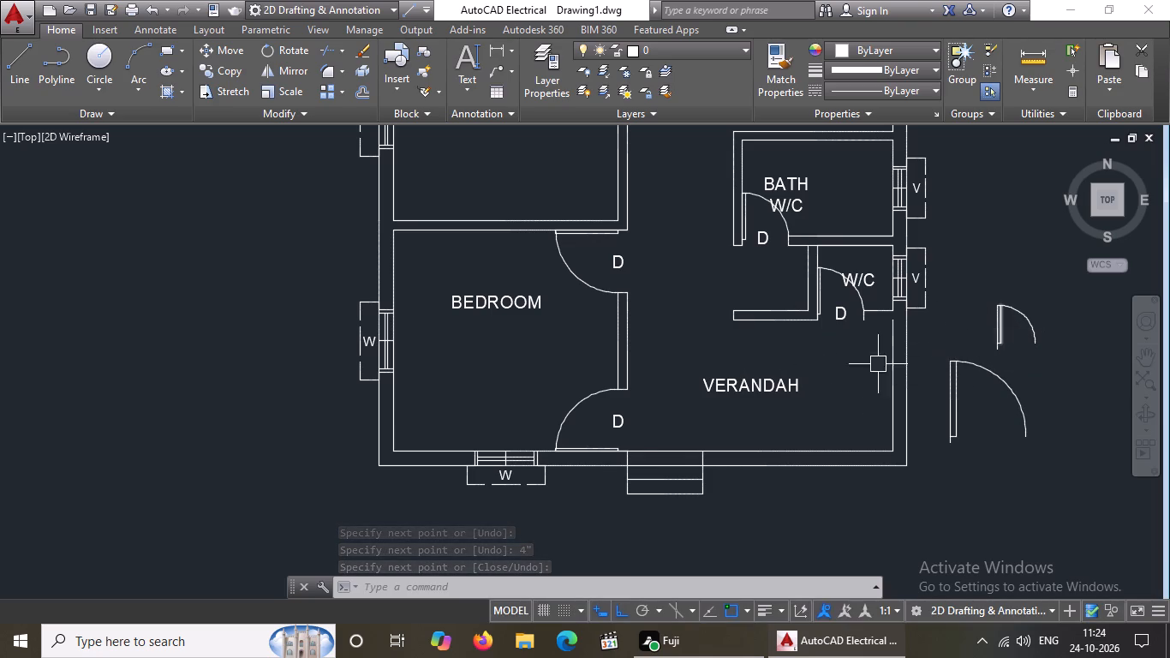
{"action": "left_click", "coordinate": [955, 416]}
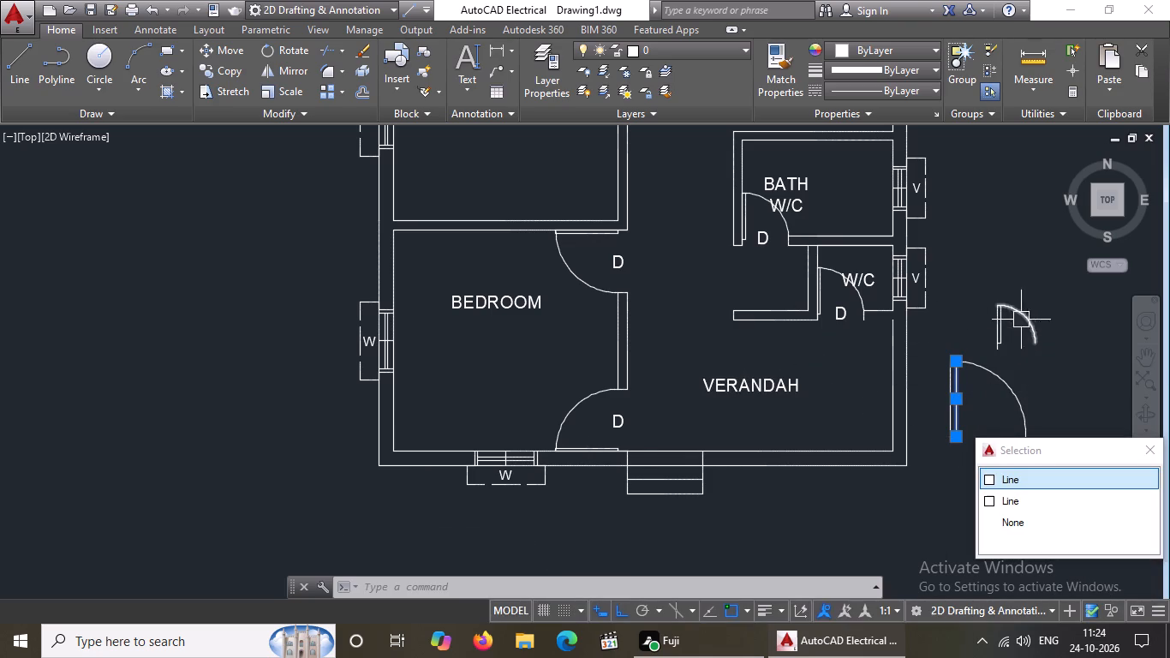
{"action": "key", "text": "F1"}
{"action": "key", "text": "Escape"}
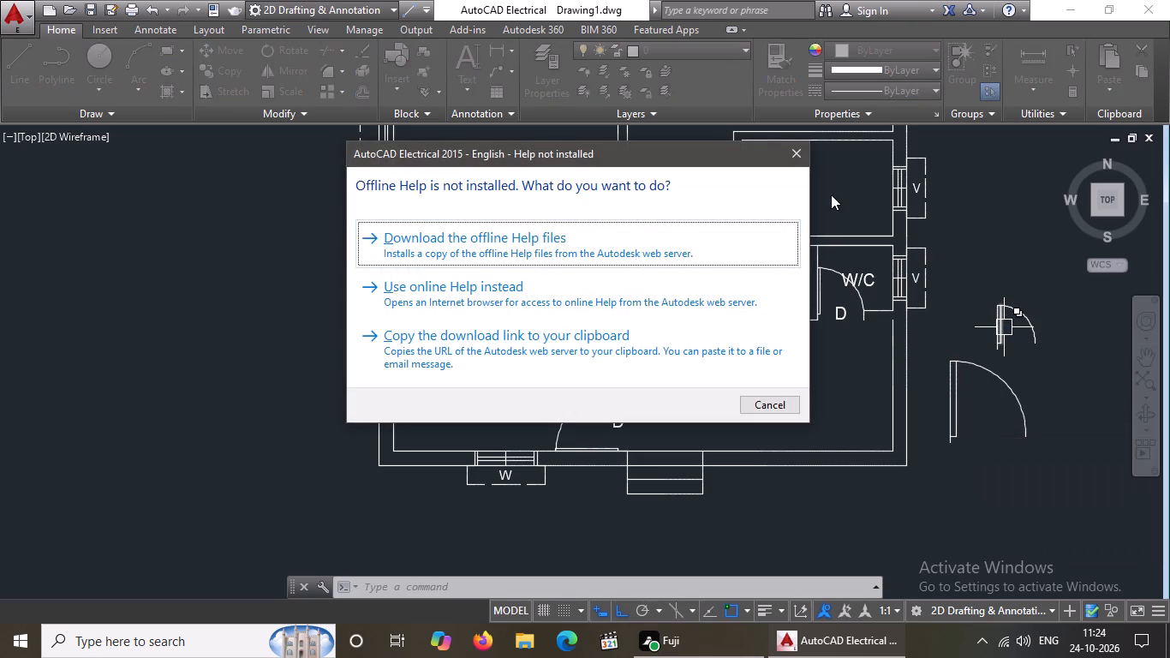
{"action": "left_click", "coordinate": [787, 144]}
Erase the complete 2' and 4' door symbols beside the verandah.
{"action": "left_click", "coordinate": [986, 296]}
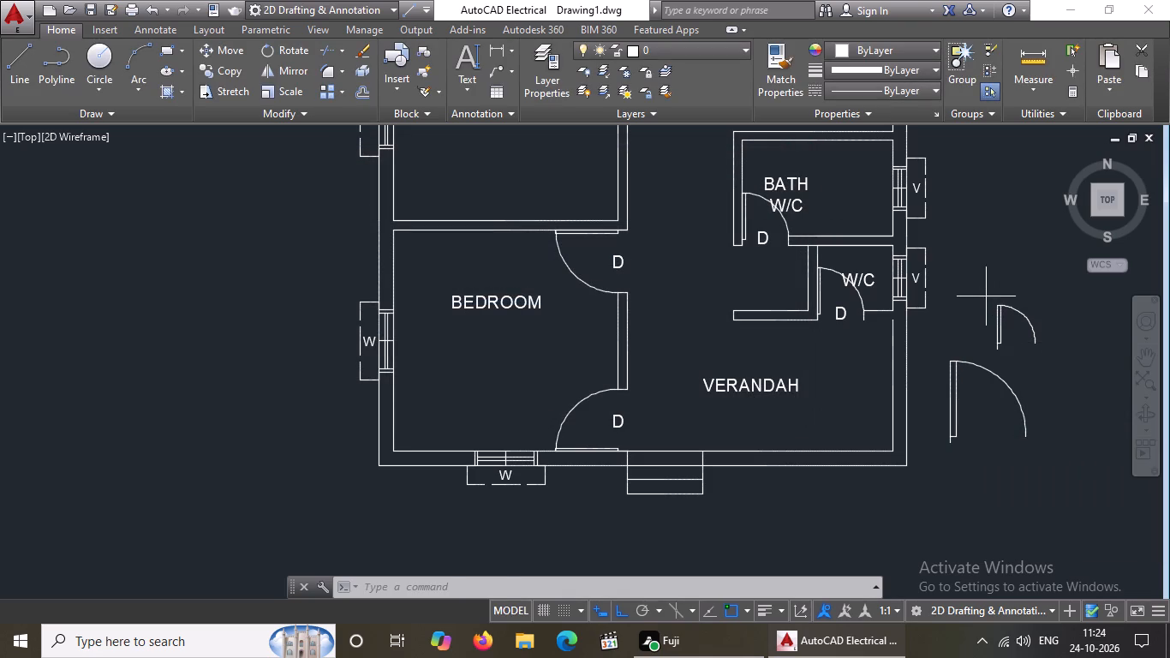
{"action": "left_click", "coordinate": [1077, 357]}
{"action": "key", "text": "Delete"}
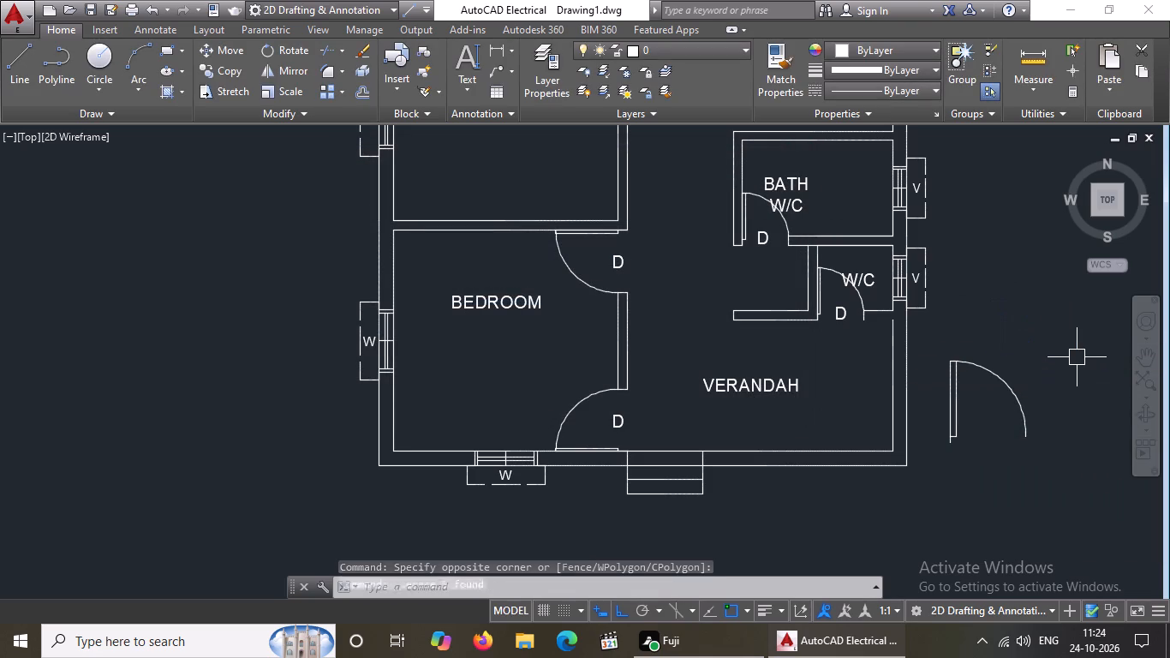
{"action": "left_click", "coordinate": [943, 342]}
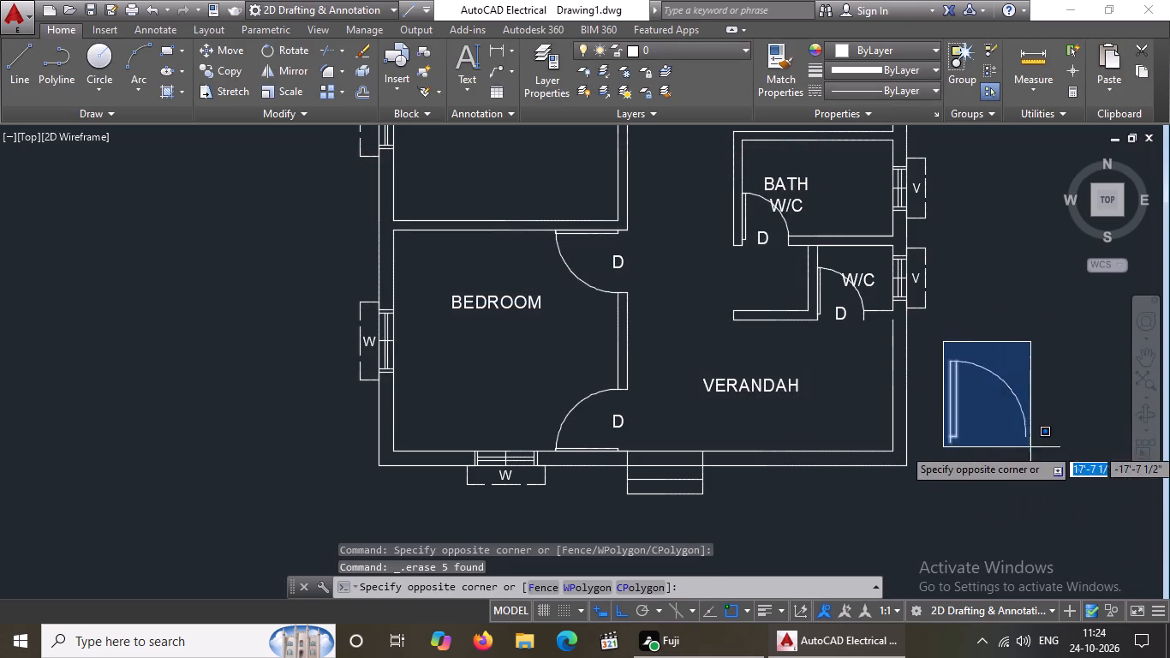
{"action": "left_click", "coordinate": [1048, 462]}
{"action": "key", "text": "Delete"}
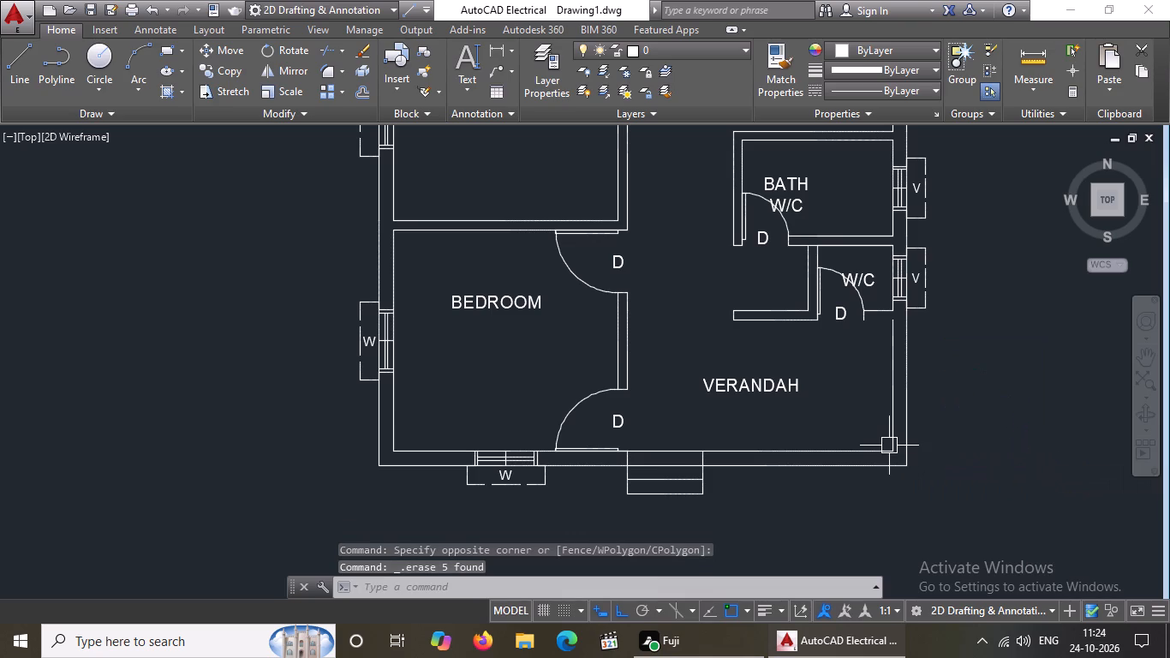
Extend the verandah's inner east wall line up to close the gap below the small W/C.
{"action": "middle_click_drag", "start_coordinate": [886, 446], "coordinate": [631, 460]}
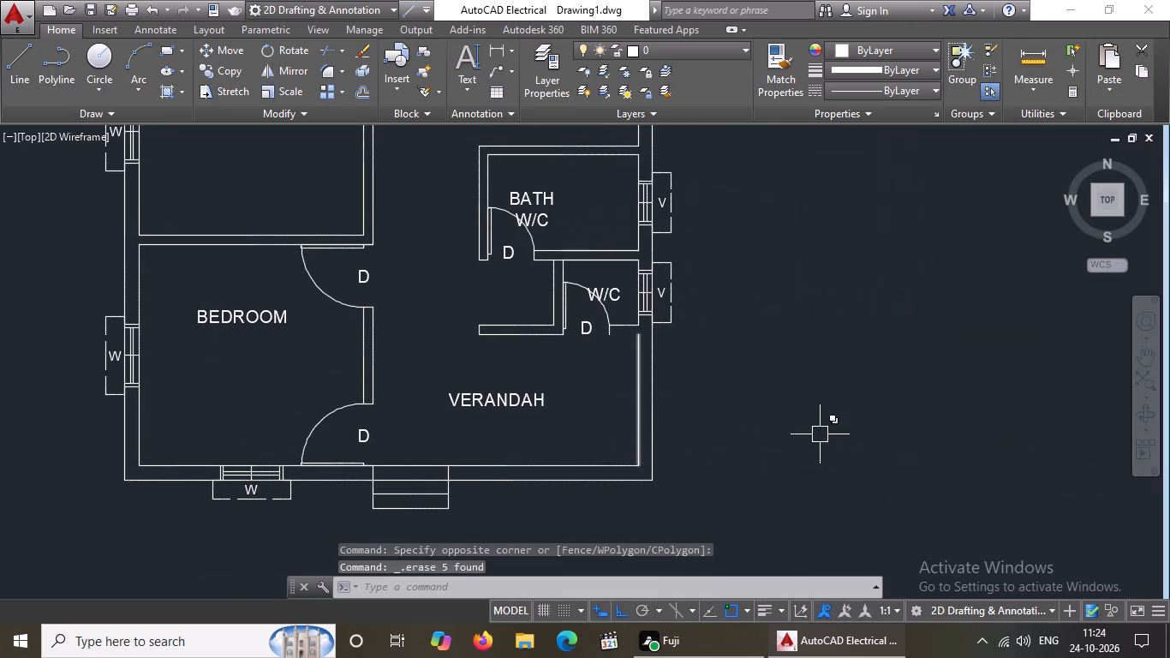
{"action": "key", "text": "Escape"}
{"action": "key", "text": "e"}
{"action": "type", "text": "X"}
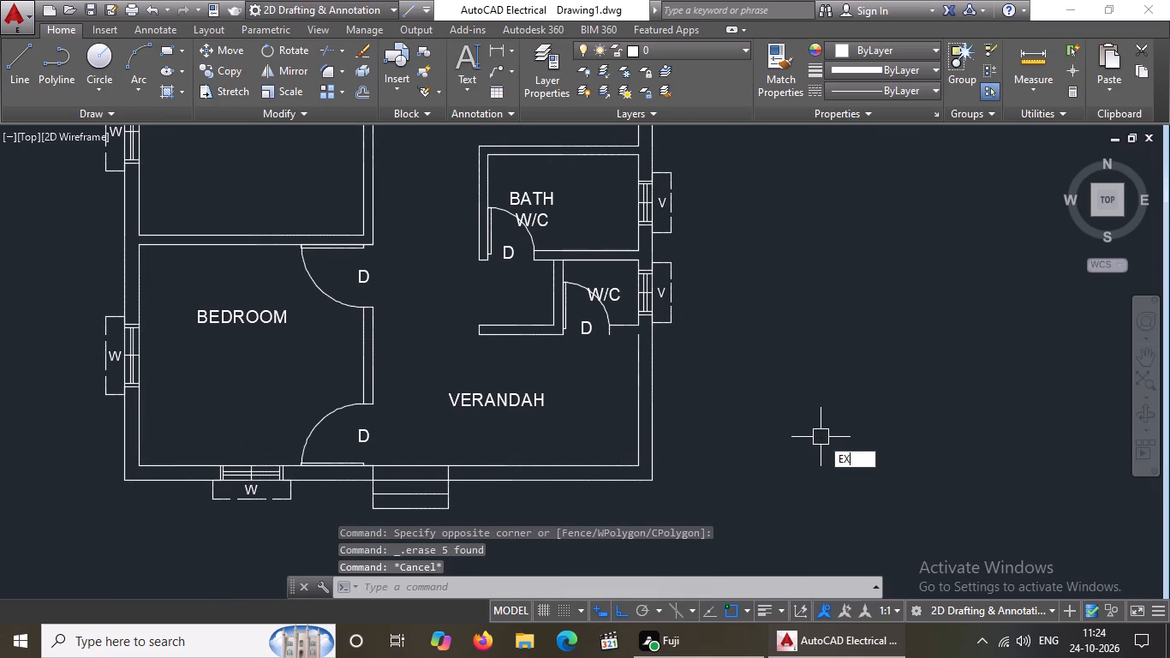
{"action": "key", "text": "space"}
{"action": "key", "text": "space"}
{"action": "left_click", "coordinate": [637, 373]}
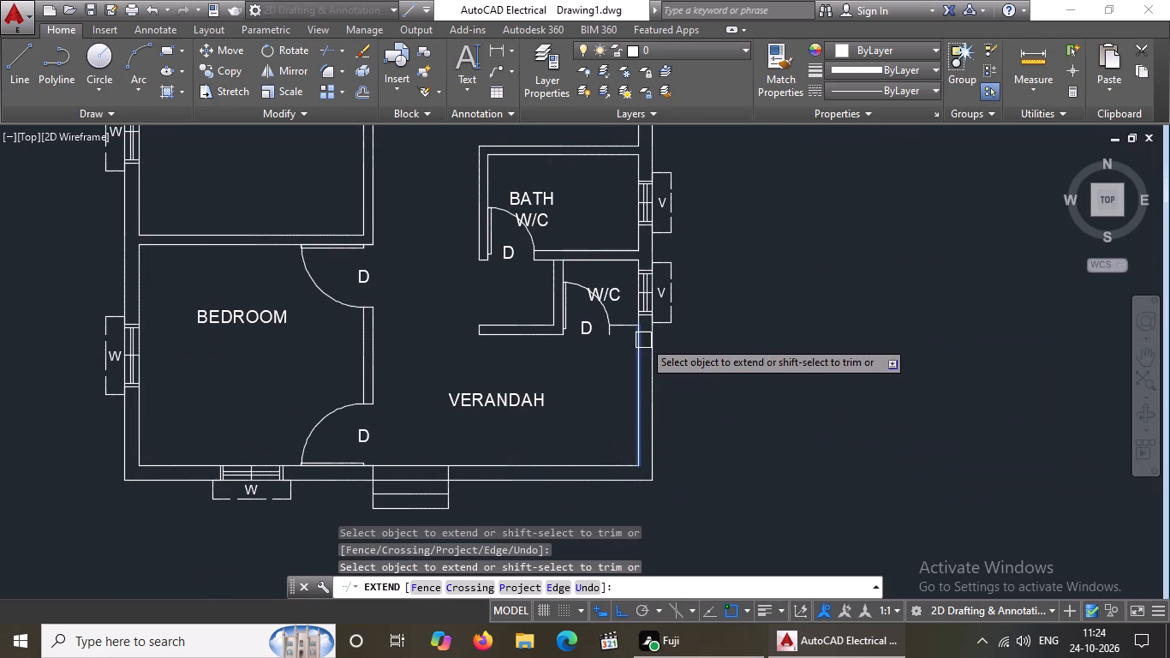
{"action": "left_click", "coordinate": [643, 340]}
{"action": "key", "text": "Escape"}
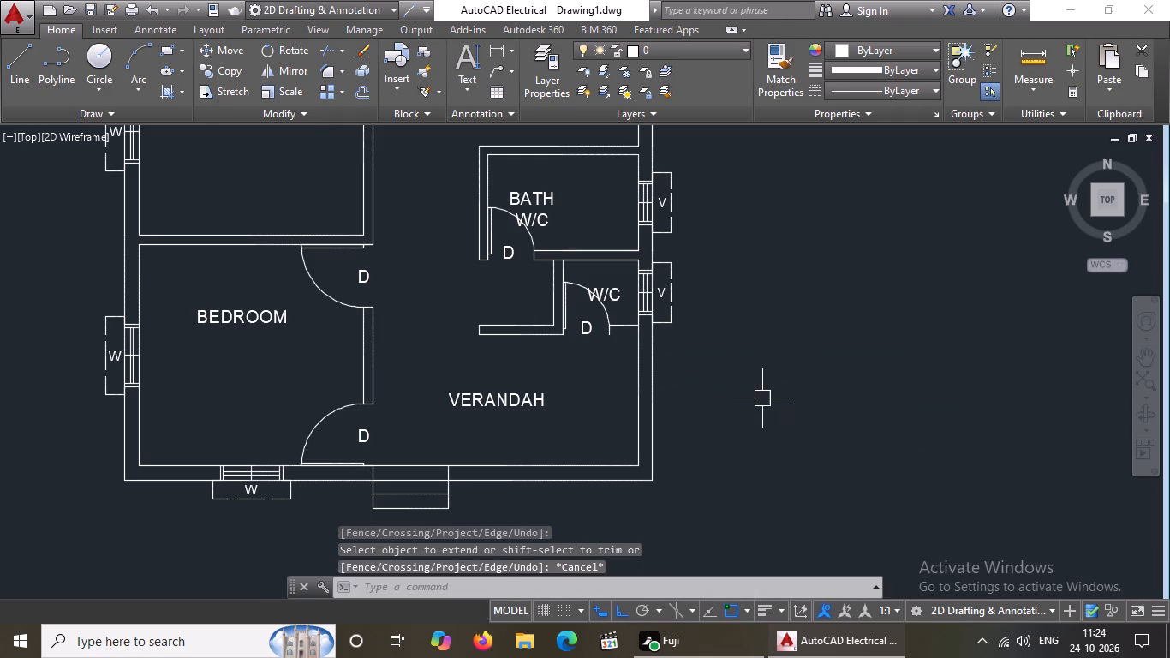
Draw a horizontal line from the lower end of the small W/C door's swing jamb across to the east wall's inner line.
{"action": "middle_click_drag", "start_coordinate": [765, 402], "coordinate": [823, 498]}
{"action": "scroll", "coordinate": [691, 434], "scroll_direction": "up", "scroll_amount": 2}
{"action": "key", "text": "Escape"}
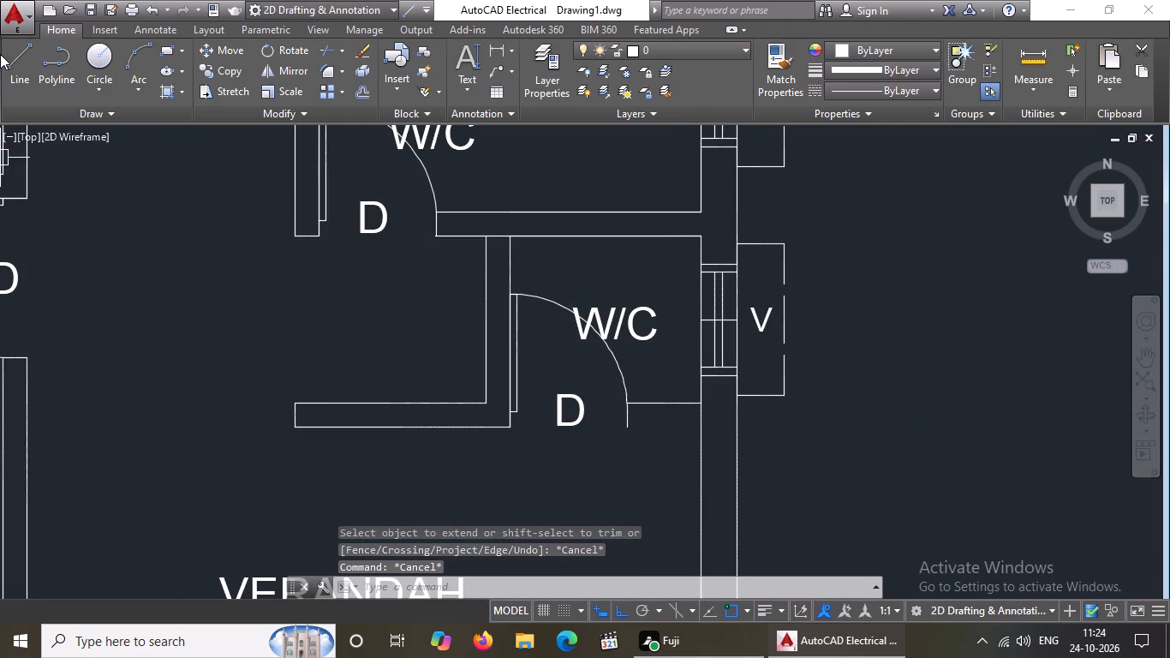
{"action": "left_click", "coordinate": [13, 75]}
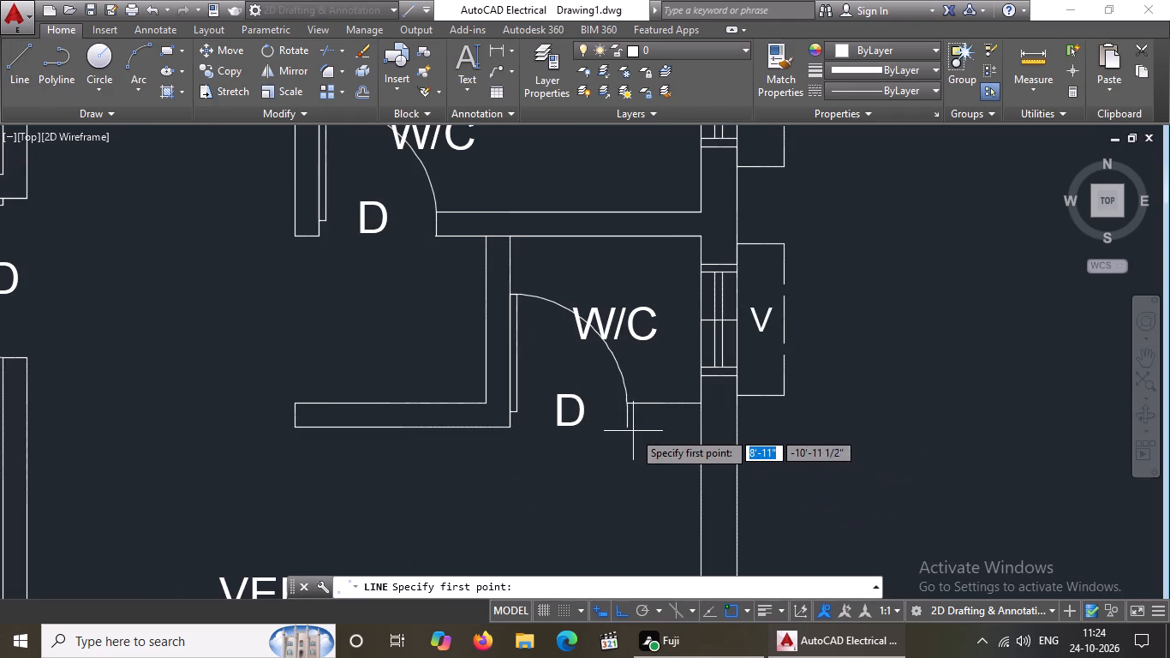
{"action": "left_click", "coordinate": [628, 428]}
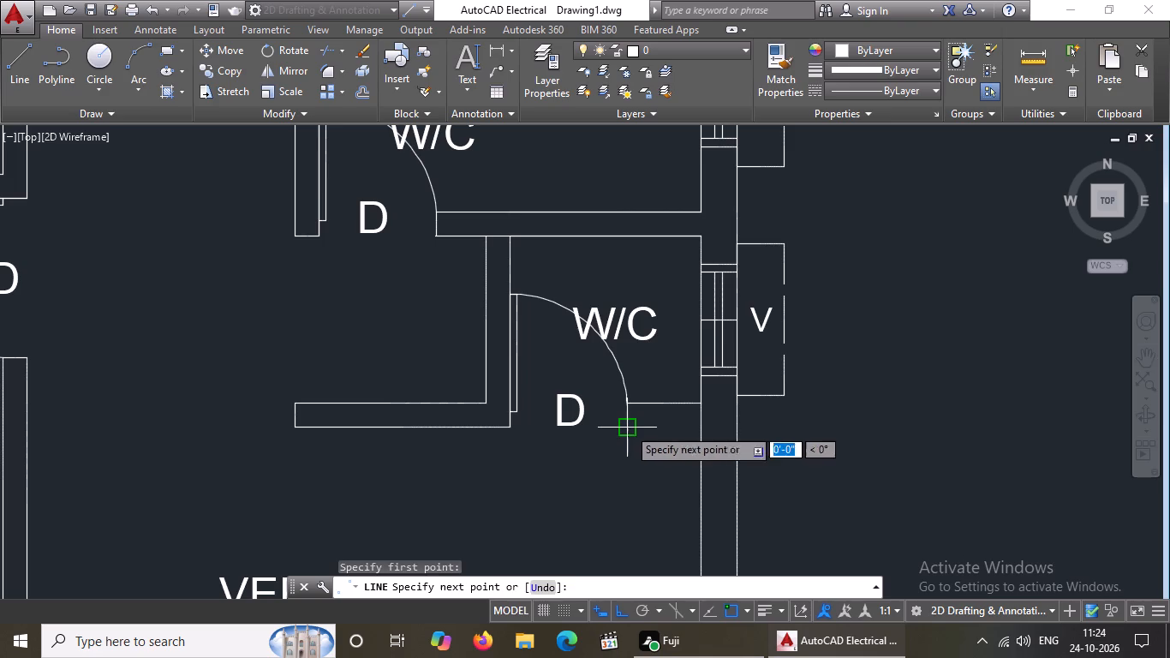
{"action": "left_click", "coordinate": [711, 430]}
{"action": "key", "text": "Escape"}
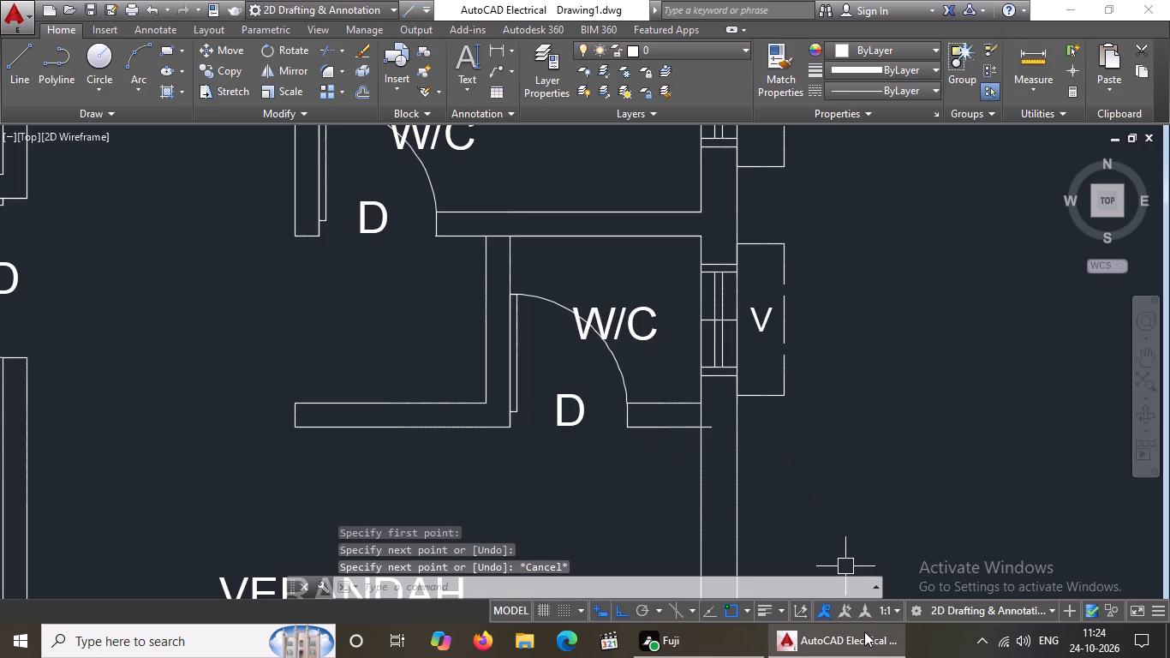
Trim the east wall's inner line across the small W/C's door wall and the horizontal line's overshoot beyond it.
{"action": "key", "text": "t"}
{"action": "key", "text": "r"}
{"action": "key", "text": "space"}
{"action": "key", "text": "space"}
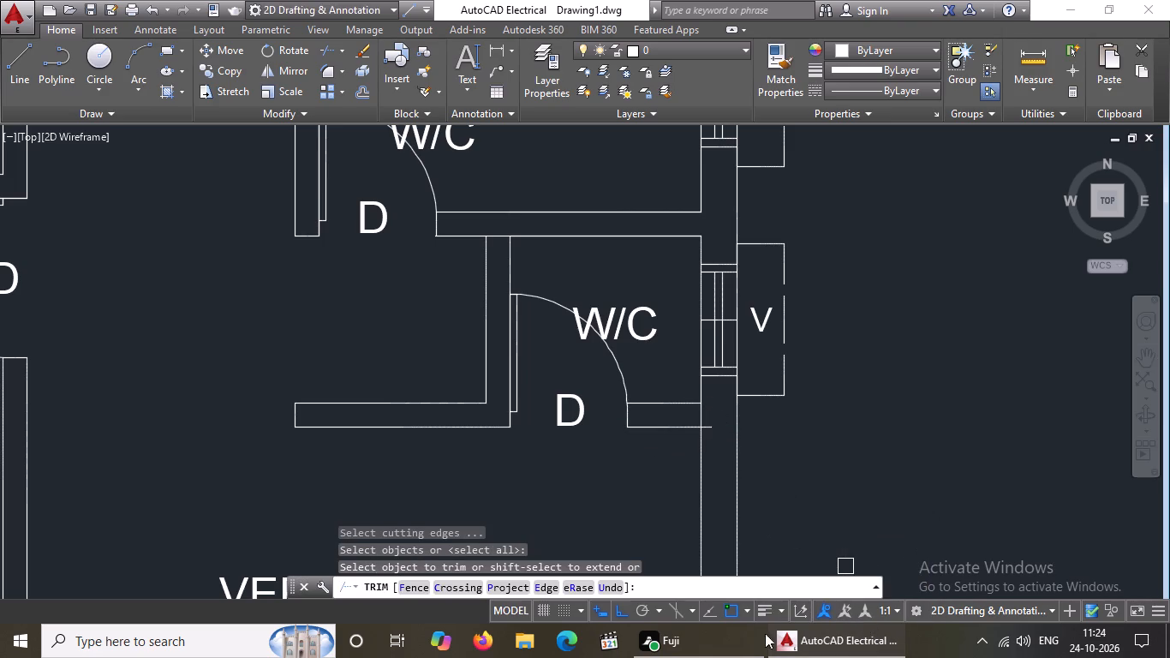
{"action": "left_click", "coordinate": [695, 413]}
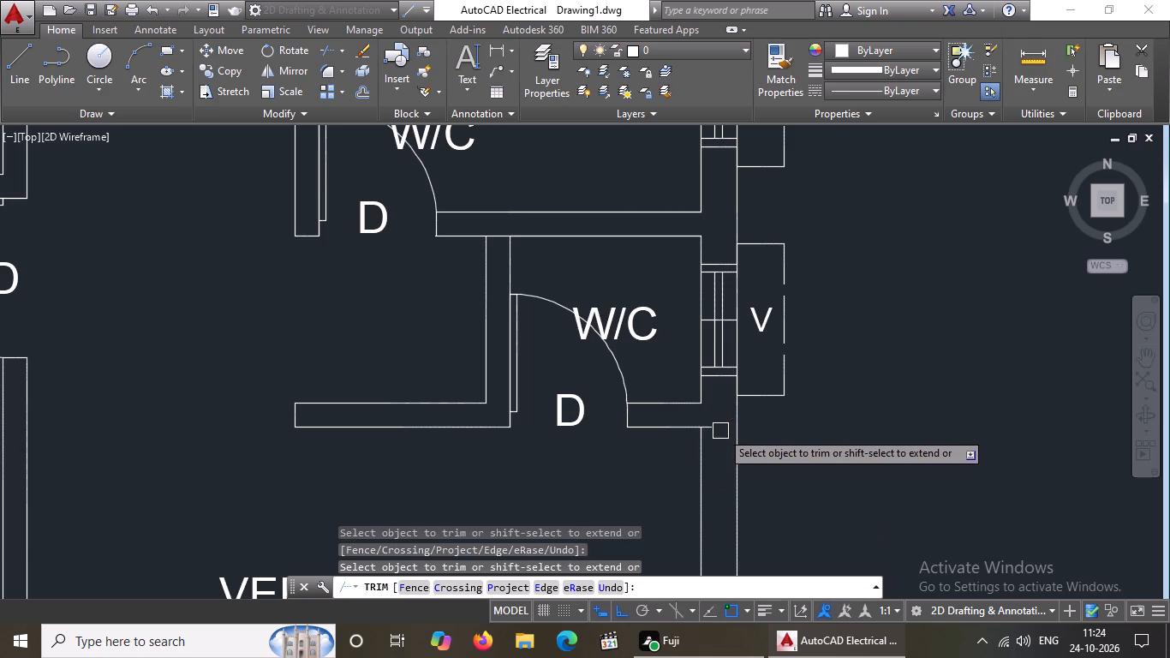
{"action": "left_click", "coordinate": [716, 424]}
{"action": "scroll", "coordinate": [726, 422], "scroll_direction": "down", "scroll_amount": 5}
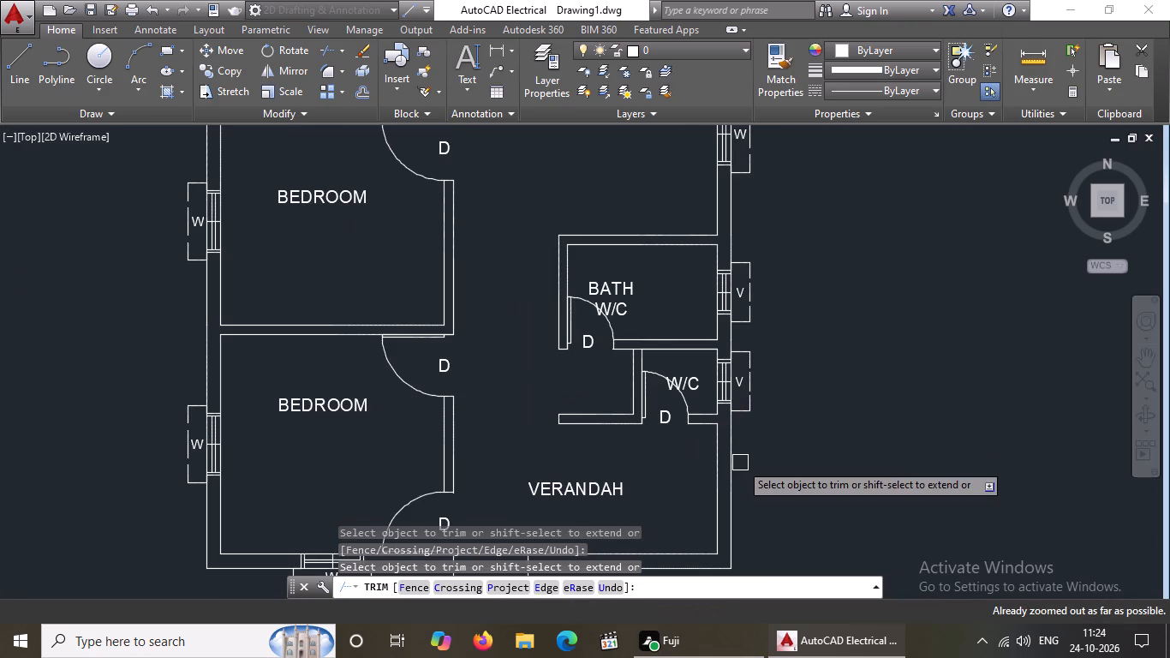
{"action": "scroll", "coordinate": [745, 458], "scroll_direction": "down", "scroll_amount": 4}
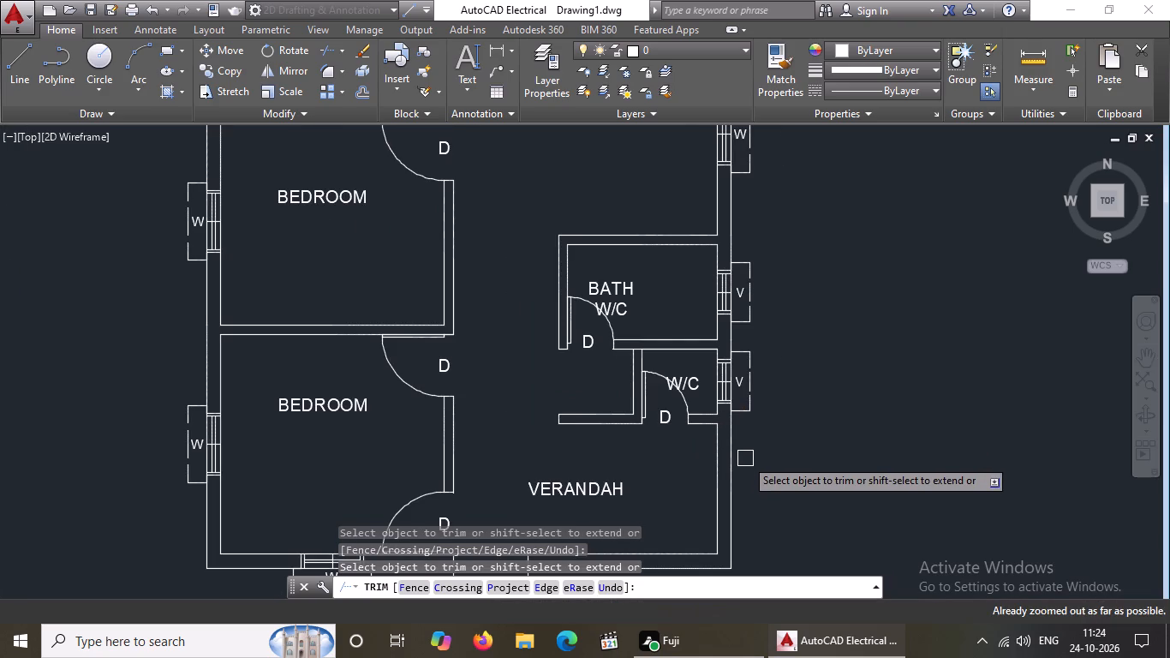
{"action": "key", "text": "Escape"}
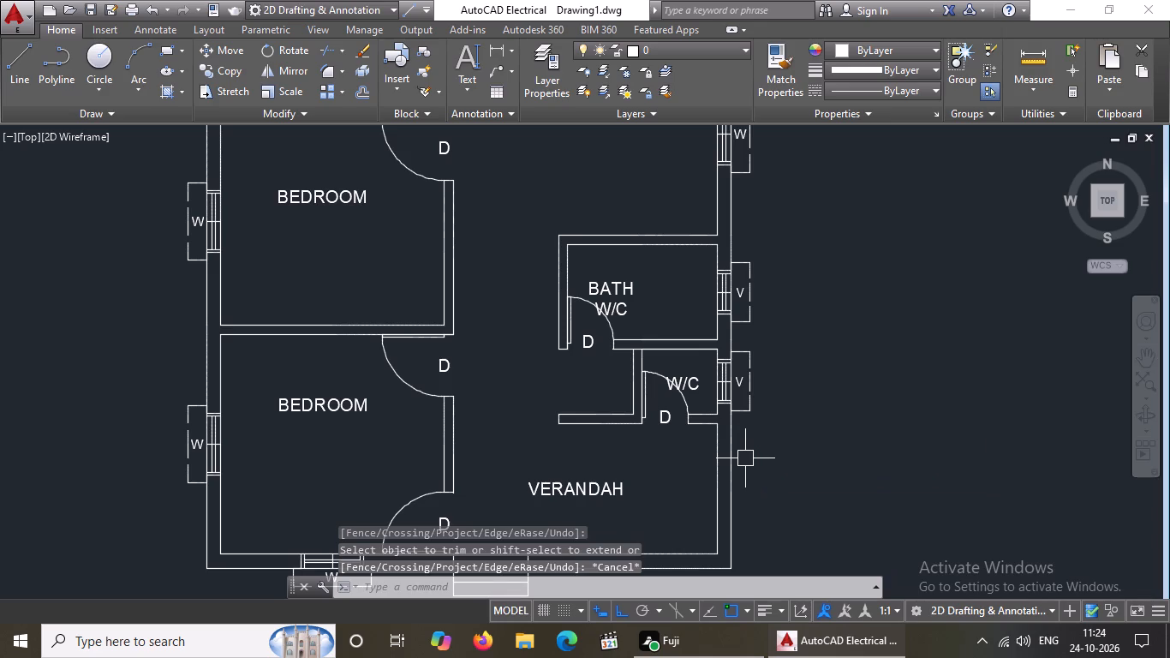
{"action": "scroll", "coordinate": [776, 428], "scroll_direction": "down", "scroll_amount": 3}
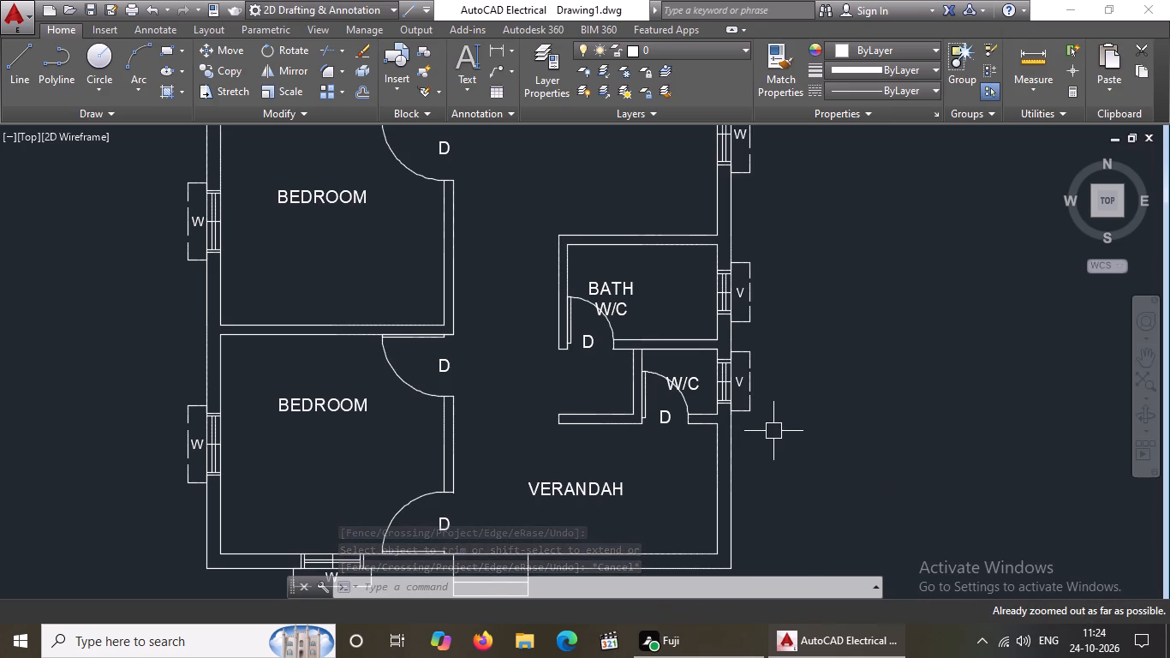
Move the small W/C's room label straight up, towards the room's upper wall.
{"action": "scroll", "coordinate": [702, 387], "scroll_direction": "up", "scroll_amount": 1}
{"action": "left_click", "coordinate": [678, 384]}
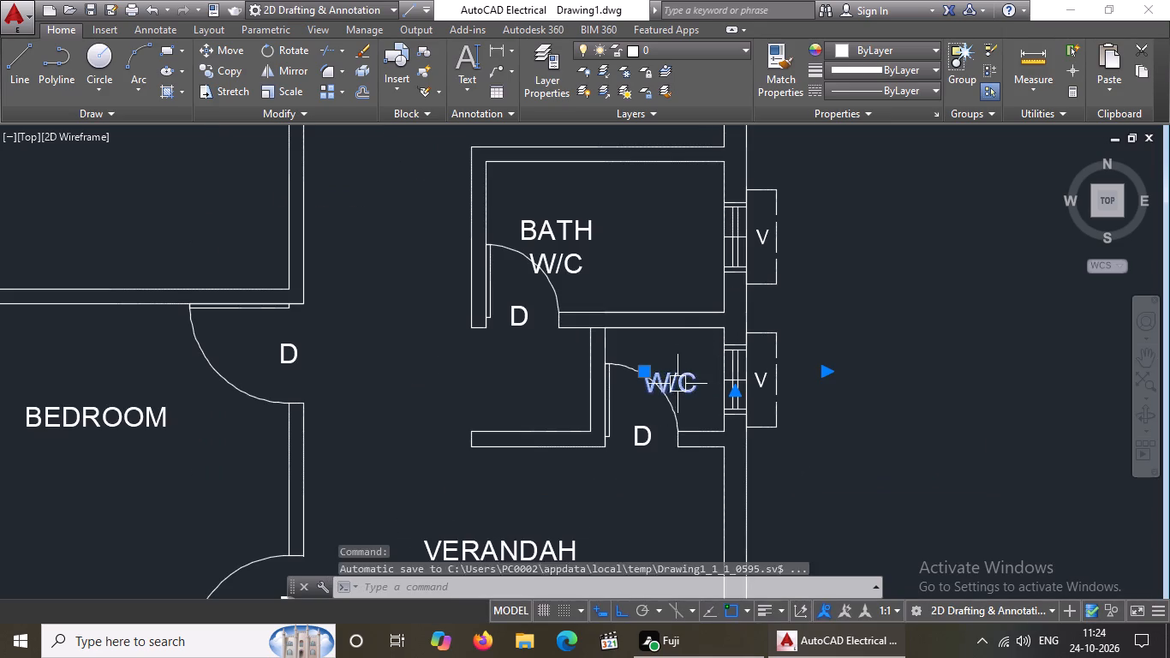
{"action": "left_click", "coordinate": [648, 372]}
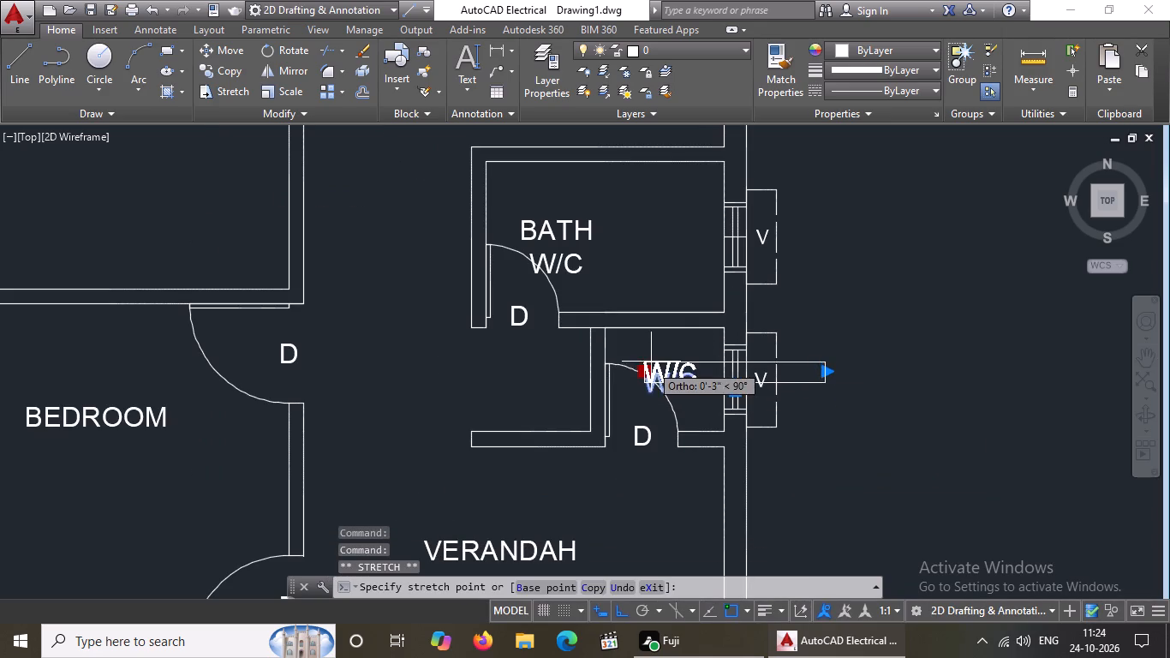
{"action": "left_click", "coordinate": [653, 351]}
{"action": "scroll", "coordinate": [715, 374], "scroll_direction": "down", "scroll_amount": 3}
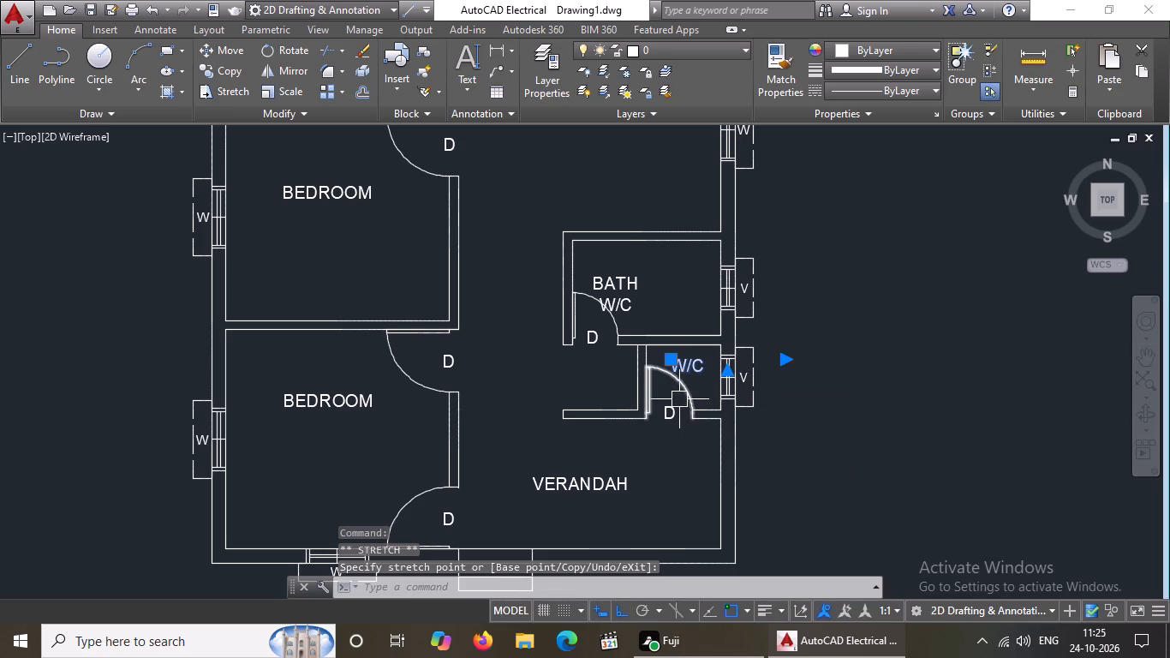
{"action": "middle_click_drag", "start_coordinate": [679, 393], "coordinate": [692, 432]}
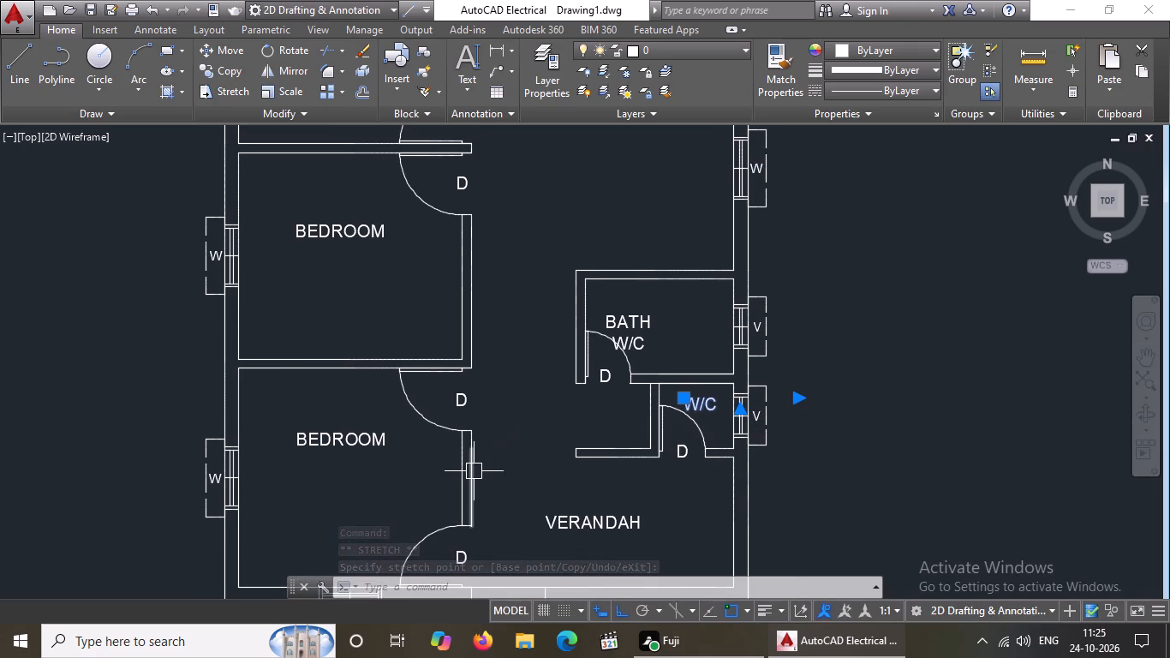
{"action": "middle_click_drag", "start_coordinate": [475, 470], "coordinate": [508, 405]}
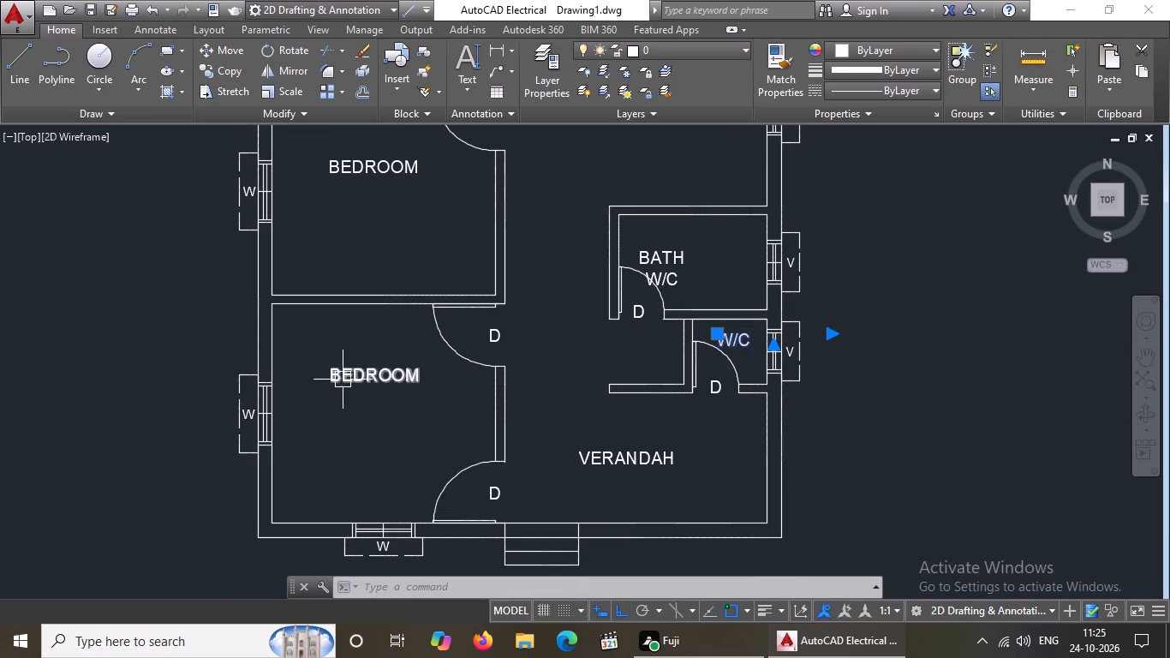
{"action": "middle_click_drag", "start_coordinate": [409, 457], "coordinate": [410, 411]}
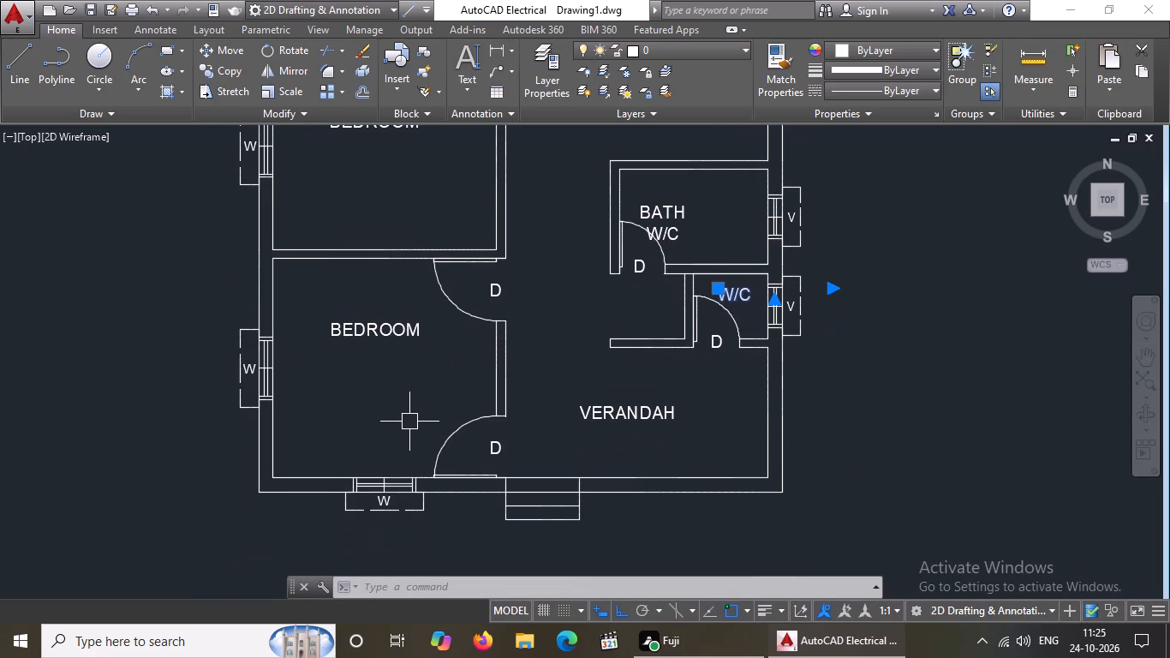
{"action": "key", "text": "Escape"}
Insert the Bed - Queen block from DesignCenter's Home - Space Planner.dwg at scale 1, outside the west wall beside the lower bedroom.
{"action": "type", "text": "DC"}
{"action": "key", "text": "space"}
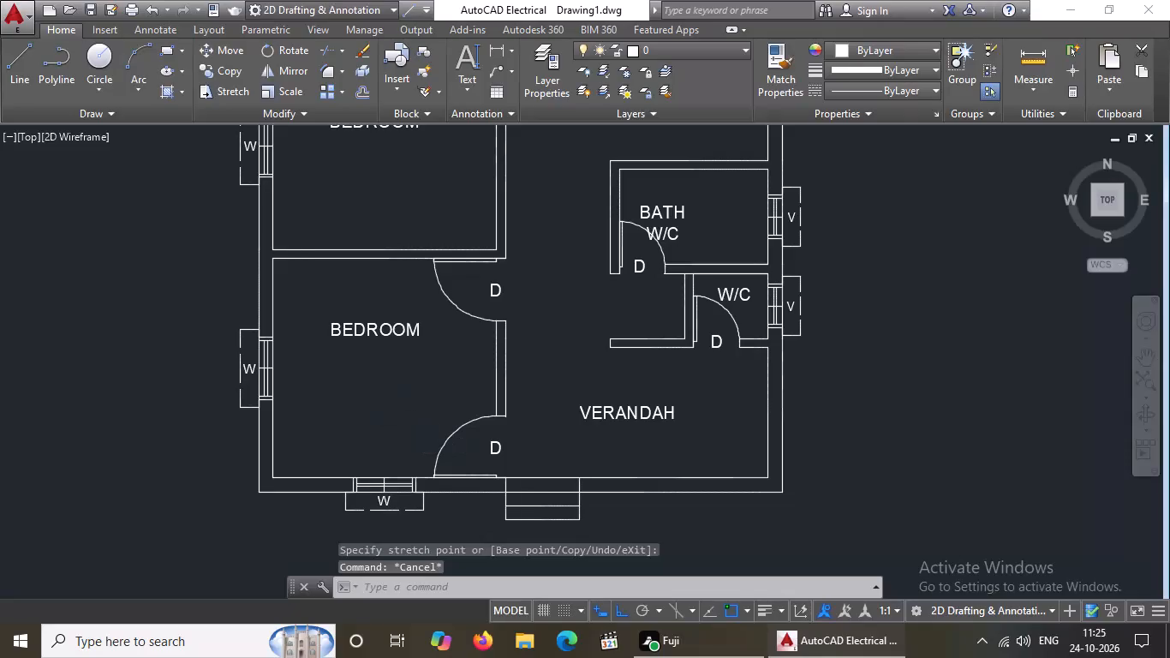
{"action": "key", "text": "space"}
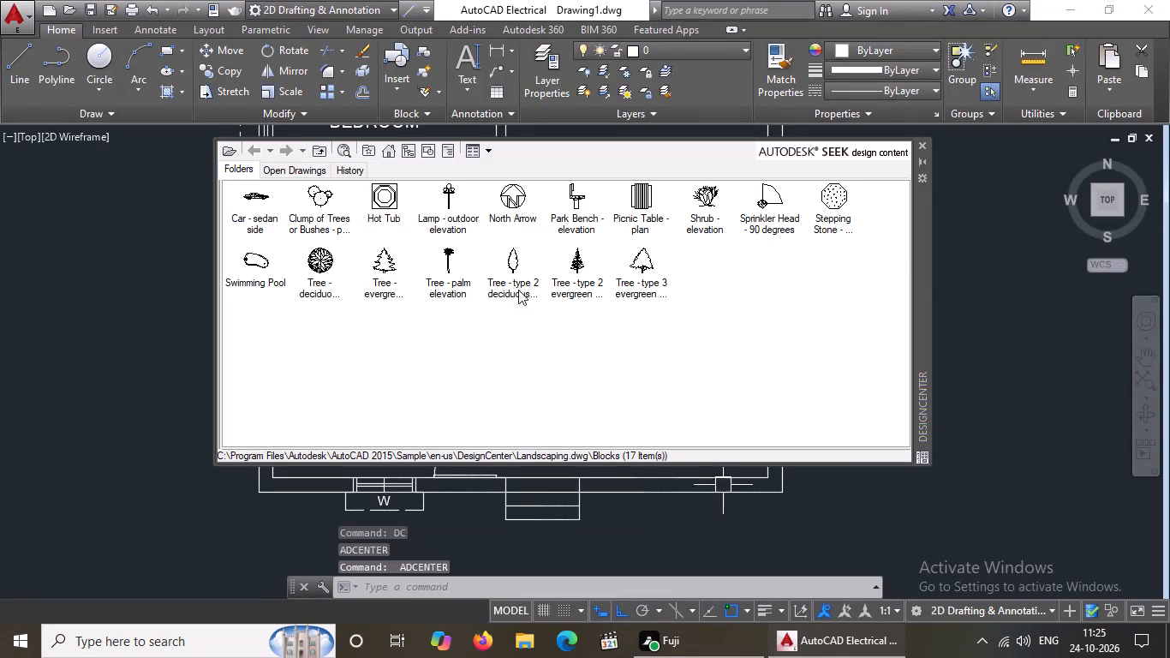
{"action": "left_click", "coordinate": [389, 151]}
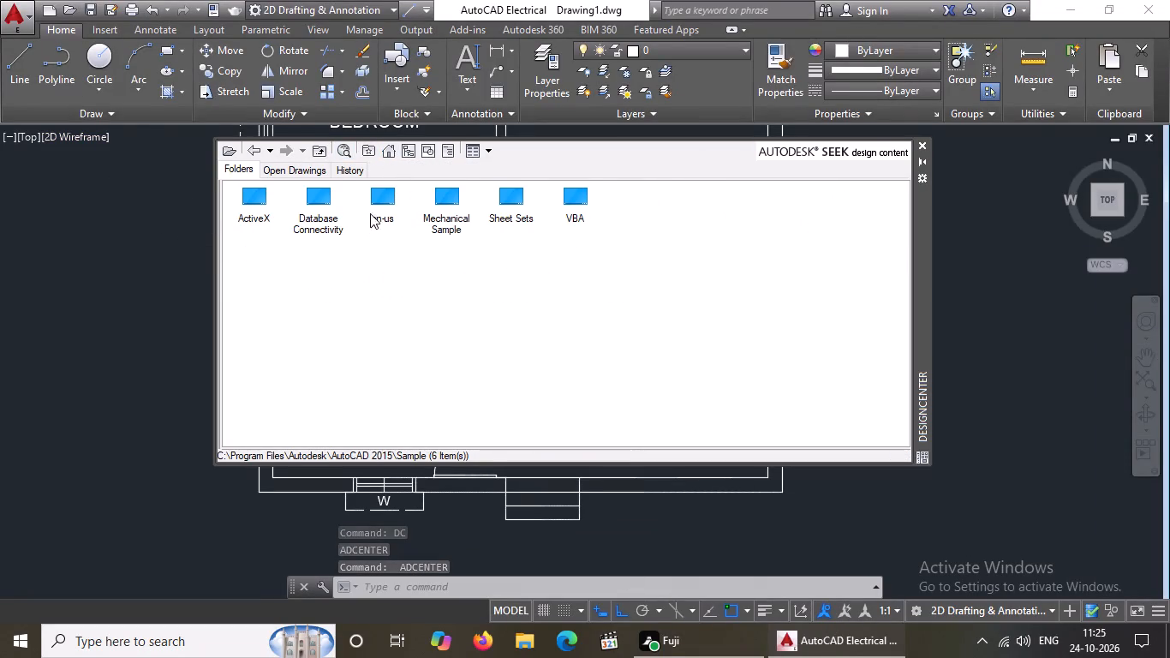
{"action": "double_click", "coordinate": [381, 208]}
{"action": "double_click", "coordinate": [252, 218]}
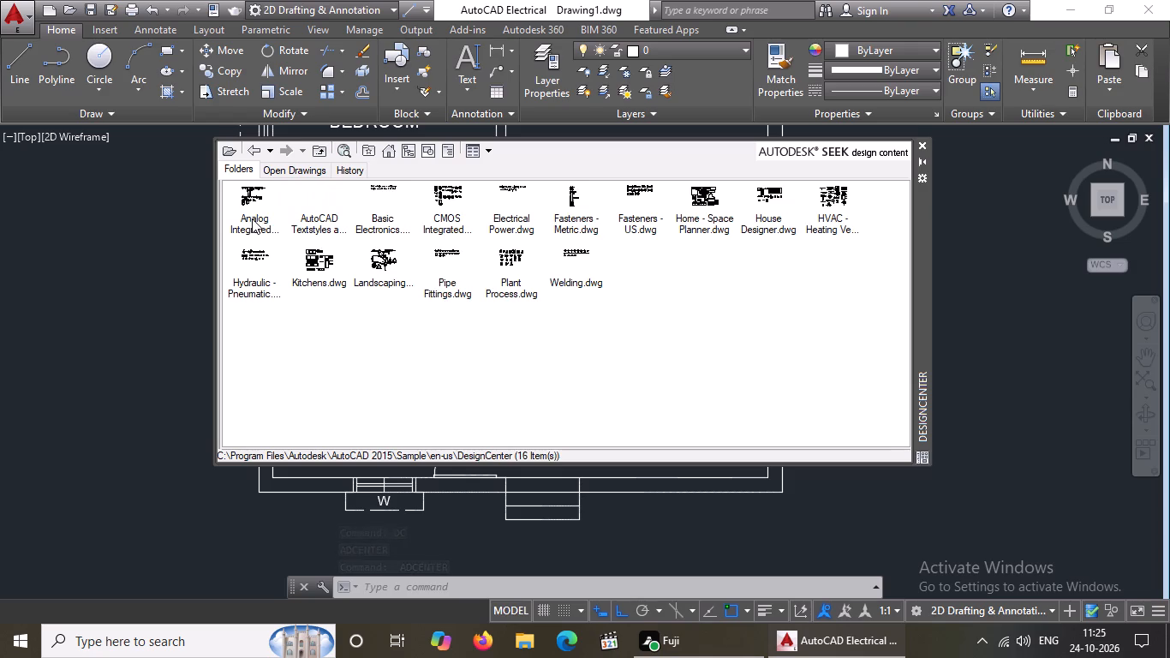
{"action": "double_click", "coordinate": [720, 211]}
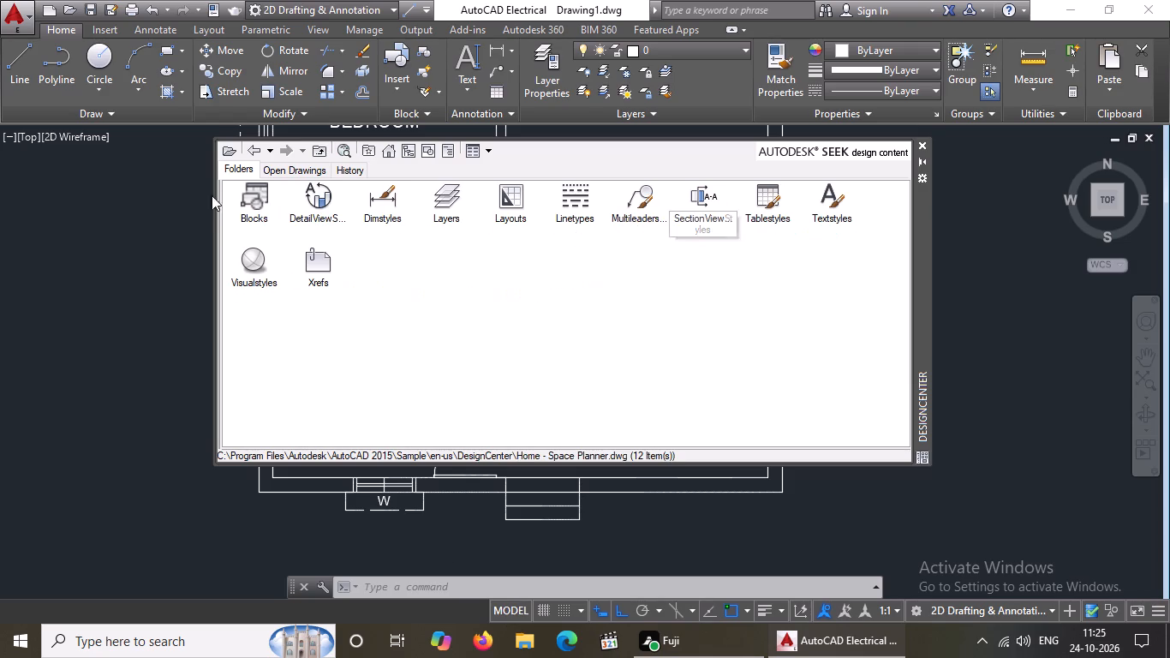
{"action": "double_click", "coordinate": [254, 208]}
{"action": "double_click", "coordinate": [253, 202]}
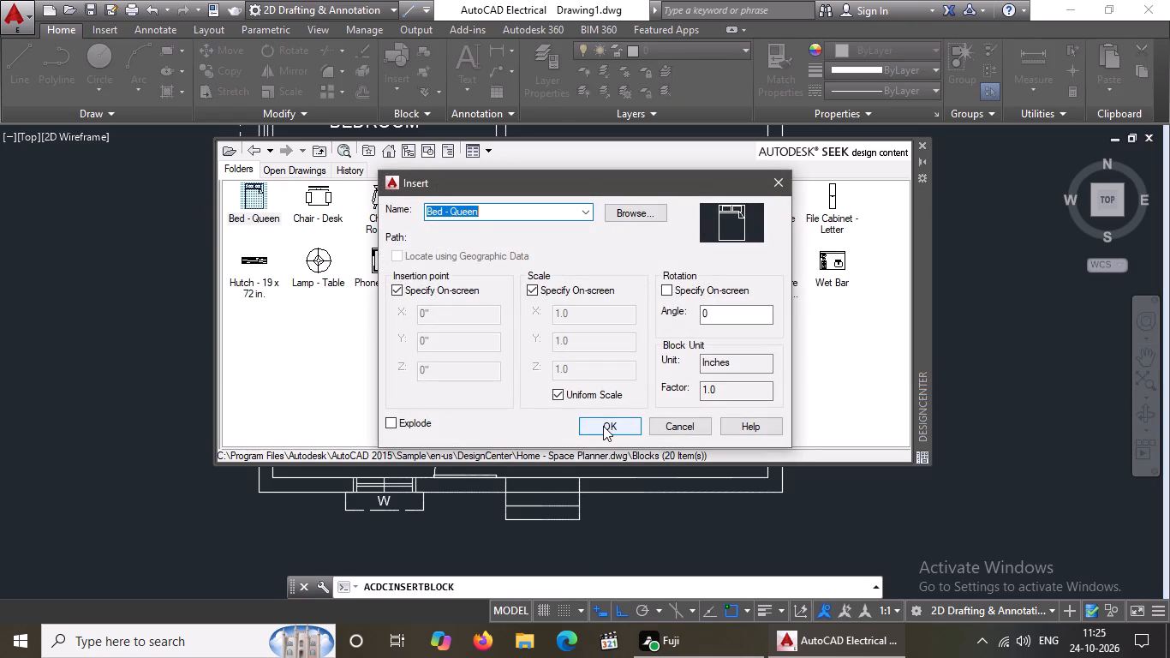
{"action": "left_click", "coordinate": [603, 424]}
{"action": "left_click", "coordinate": [98, 384]}
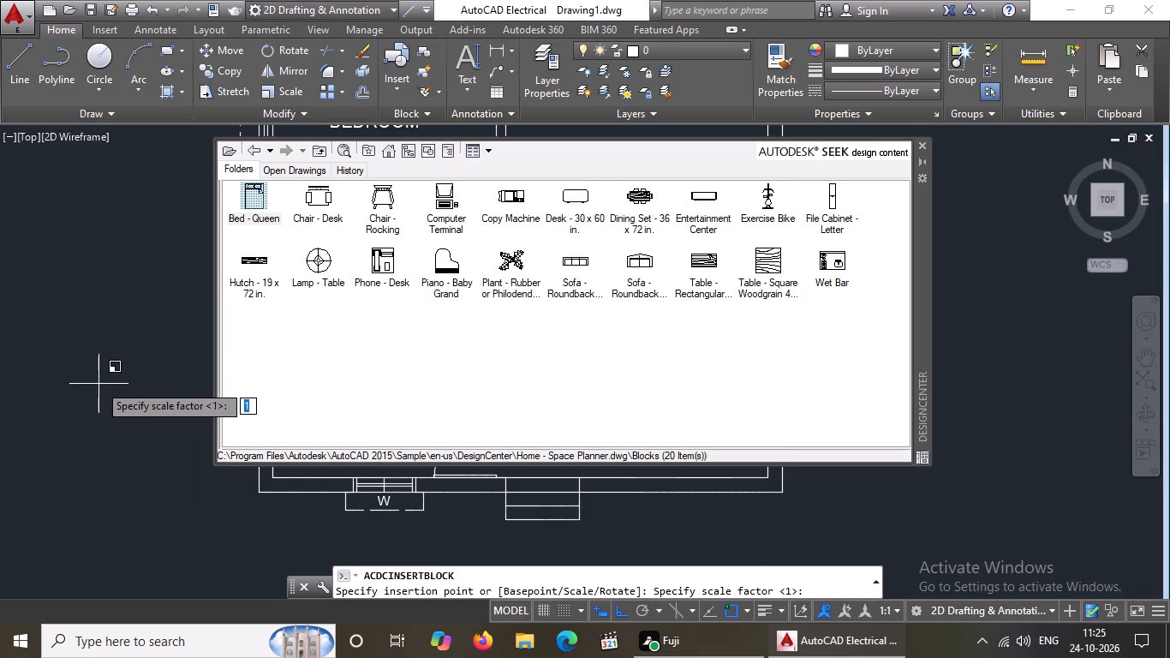
{"action": "key", "text": "Return"}
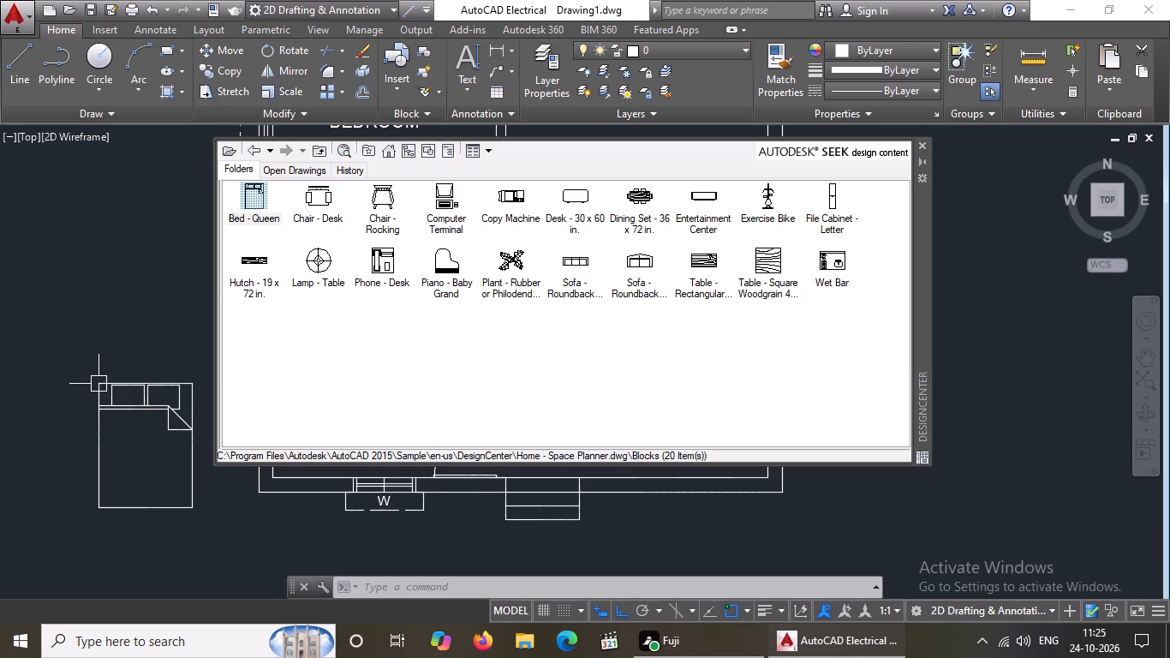
Place a second Bed - Queen block just above the first one, outside the west wall.
{"action": "left_click_drag", "start_coordinate": [264, 194], "coordinate": [97, 248]}
{"action": "left_click", "coordinate": [75, 239]}
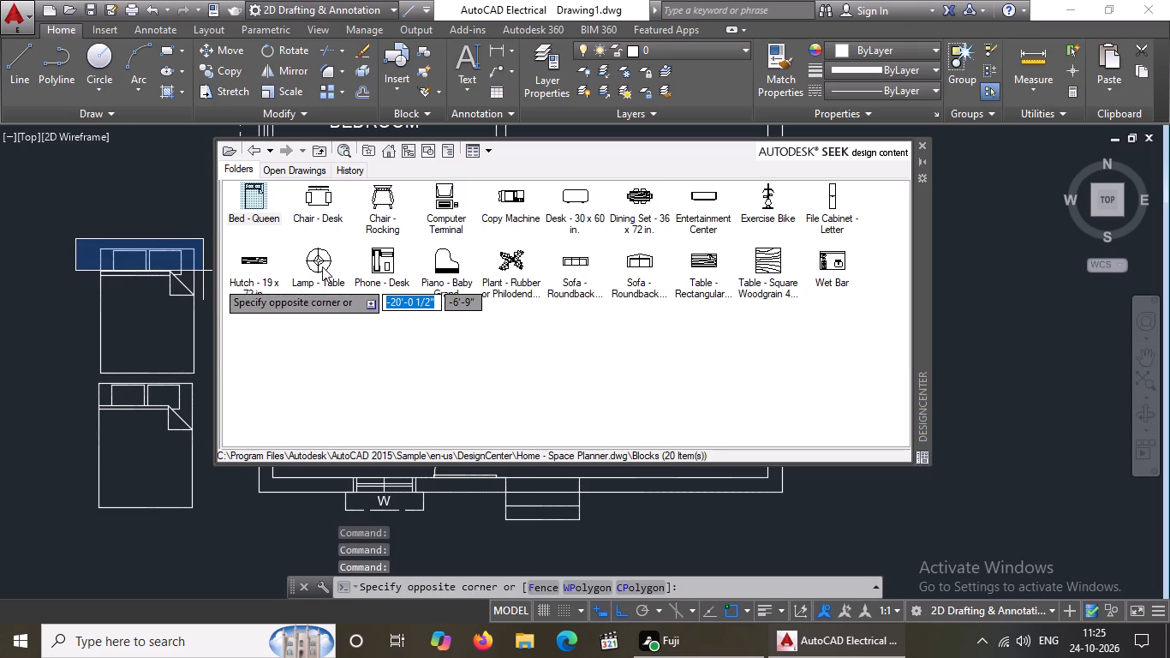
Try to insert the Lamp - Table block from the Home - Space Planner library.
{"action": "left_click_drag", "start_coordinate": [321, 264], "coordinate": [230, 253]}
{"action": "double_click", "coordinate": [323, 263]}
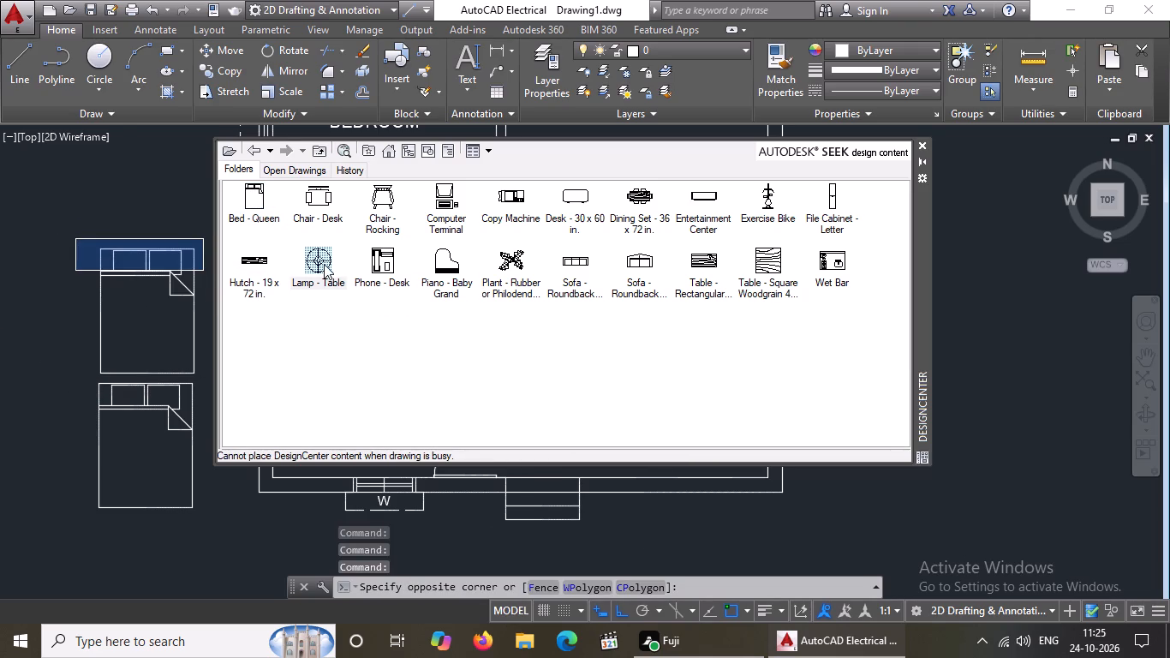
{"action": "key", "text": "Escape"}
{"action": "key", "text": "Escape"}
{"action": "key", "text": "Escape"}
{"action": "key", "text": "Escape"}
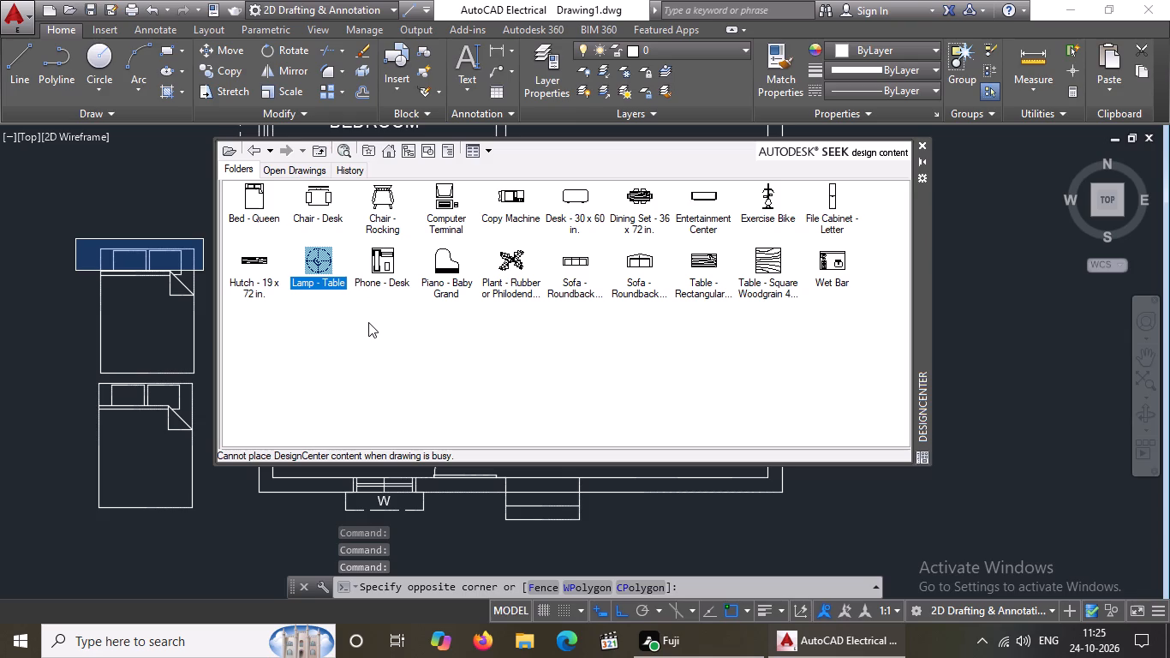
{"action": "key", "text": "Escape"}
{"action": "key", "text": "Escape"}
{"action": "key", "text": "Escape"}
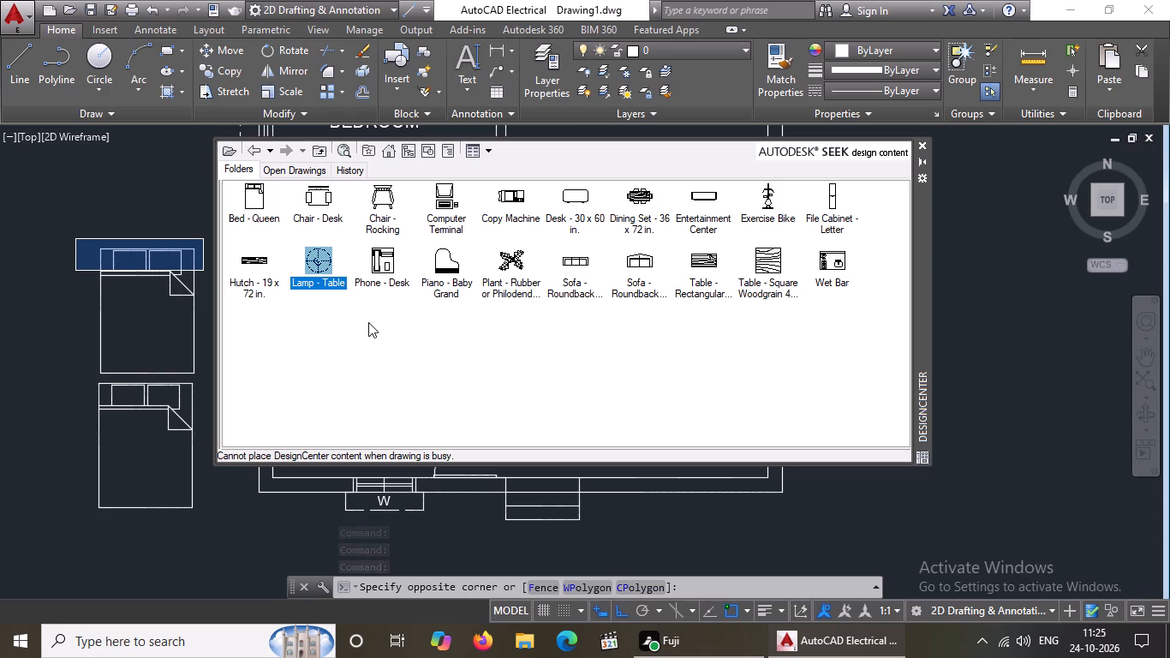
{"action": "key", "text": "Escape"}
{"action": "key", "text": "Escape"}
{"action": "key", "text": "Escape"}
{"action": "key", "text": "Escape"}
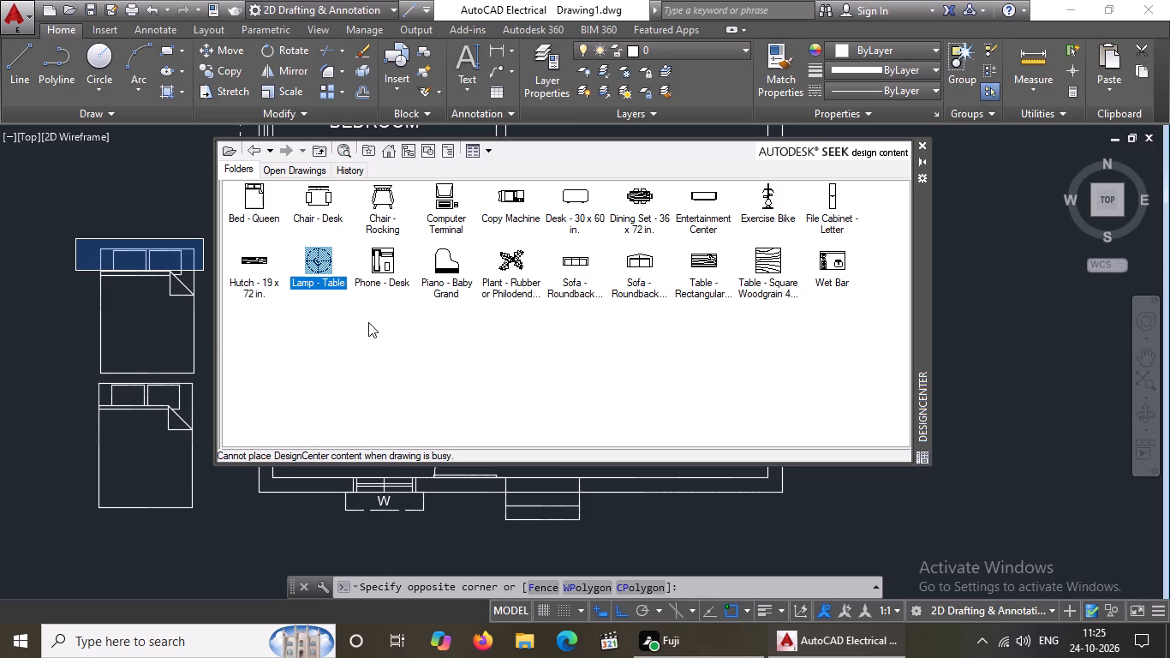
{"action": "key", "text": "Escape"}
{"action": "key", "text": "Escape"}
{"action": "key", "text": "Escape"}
Close DesignCenter and cancel the pending selection window.
{"action": "left_click", "coordinate": [923, 144]}
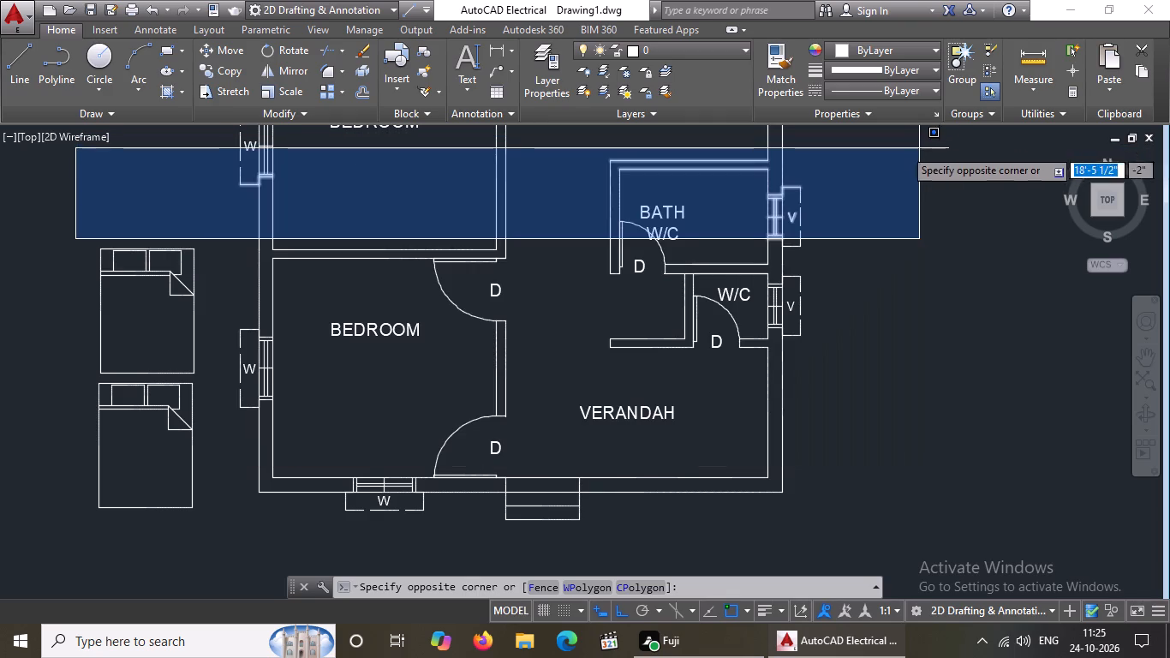
{"action": "key", "text": "Escape"}
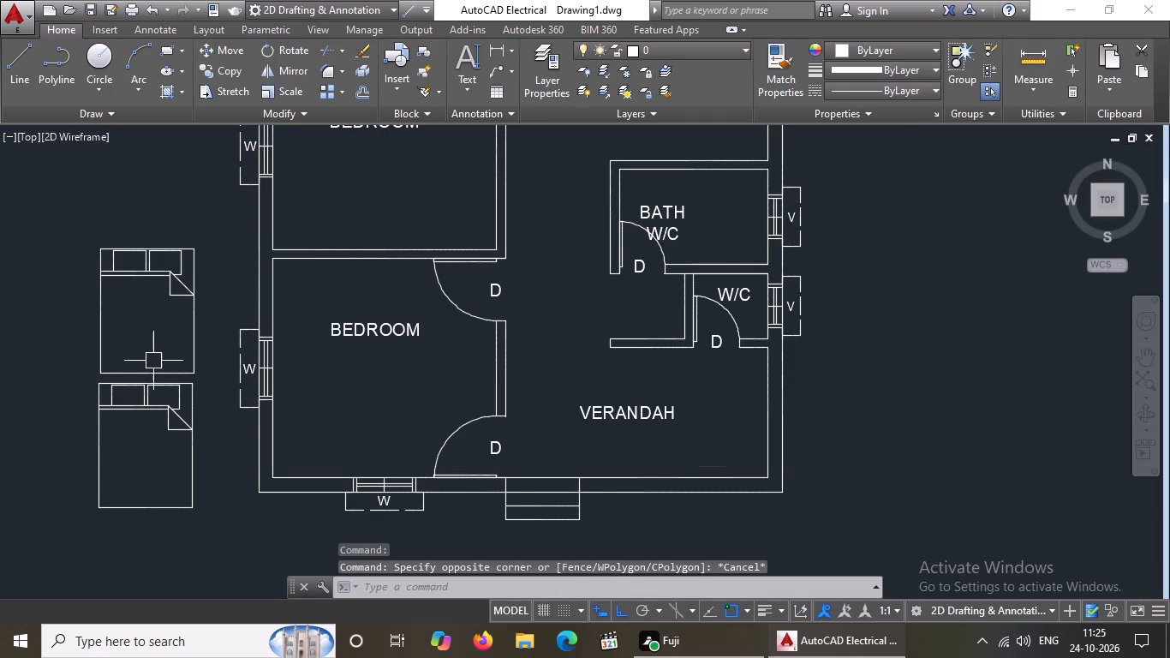
Rotate the lower queen bed 90° counterclockwise about a point inside it, so its pillows face west.
{"action": "scroll", "coordinate": [153, 361], "scroll_direction": "down", "scroll_amount": 1}
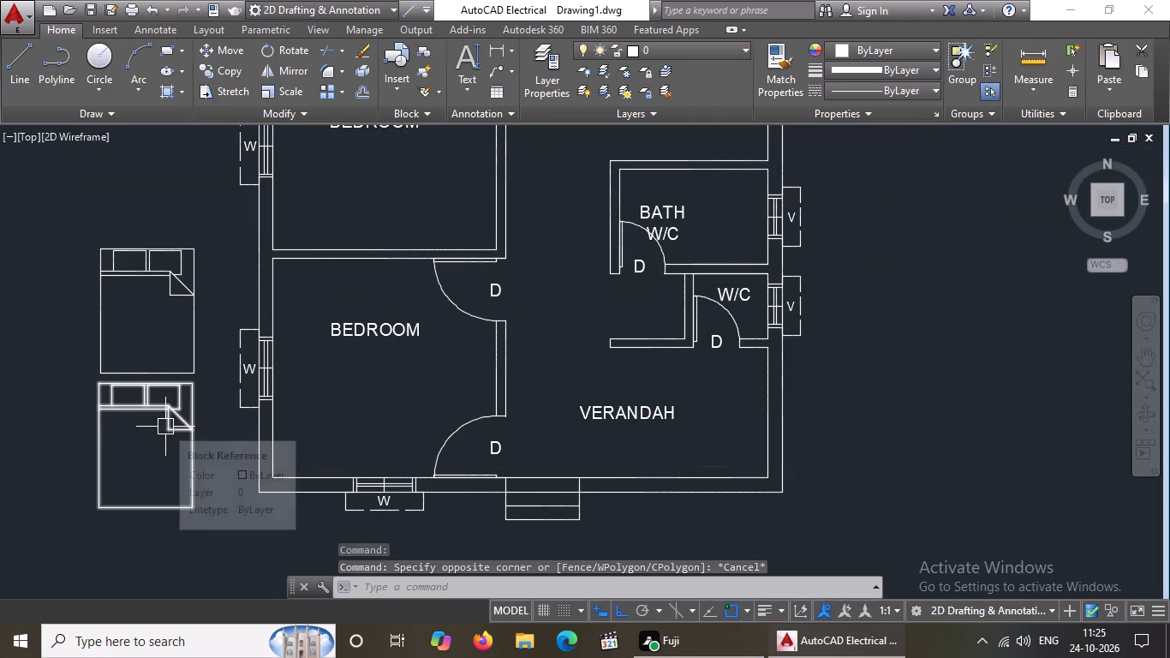
{"action": "left_click", "coordinate": [111, 409]}
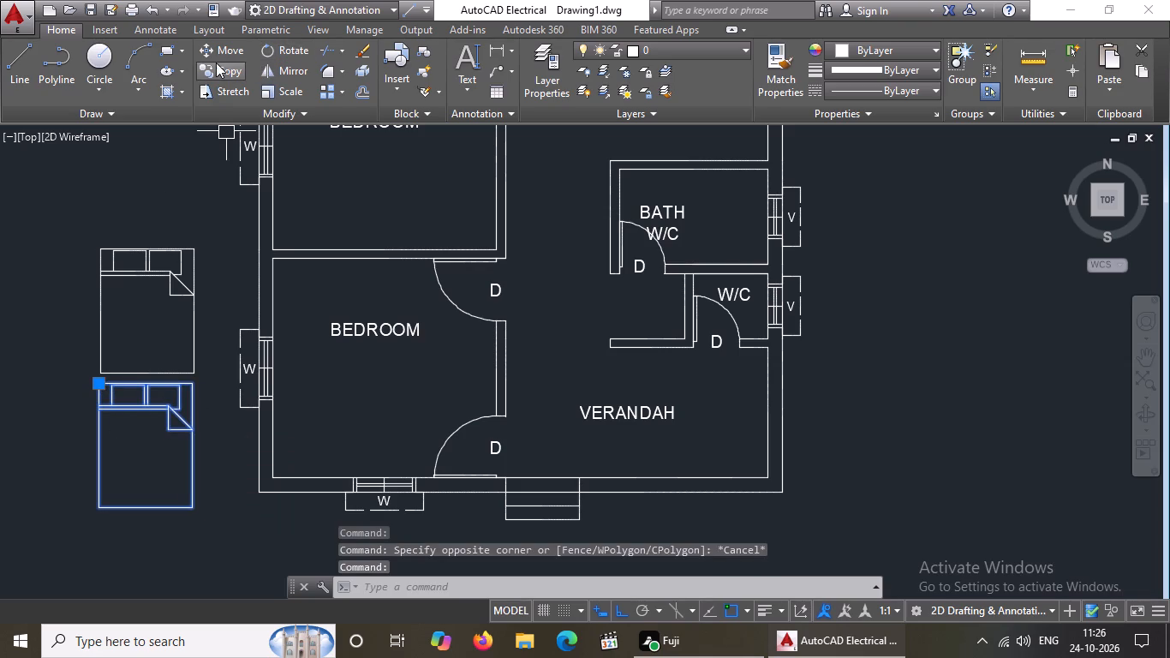
{"action": "left_click", "coordinate": [278, 51]}
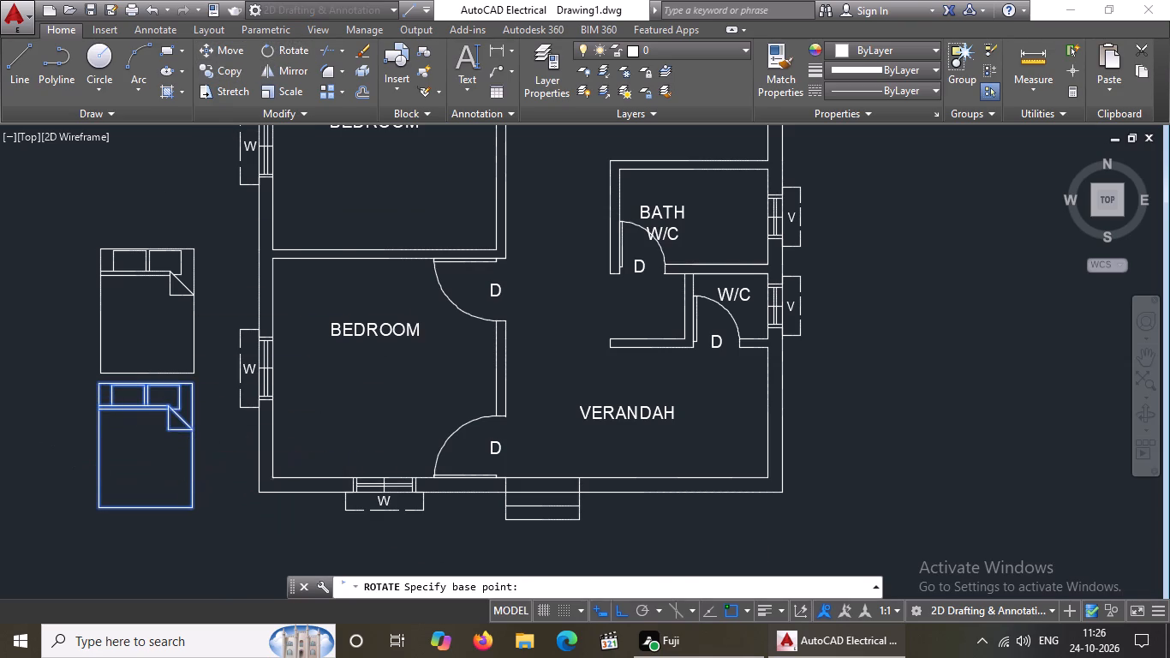
{"action": "left_click", "coordinate": [159, 443]}
{"action": "left_click", "coordinate": [43, 270]}
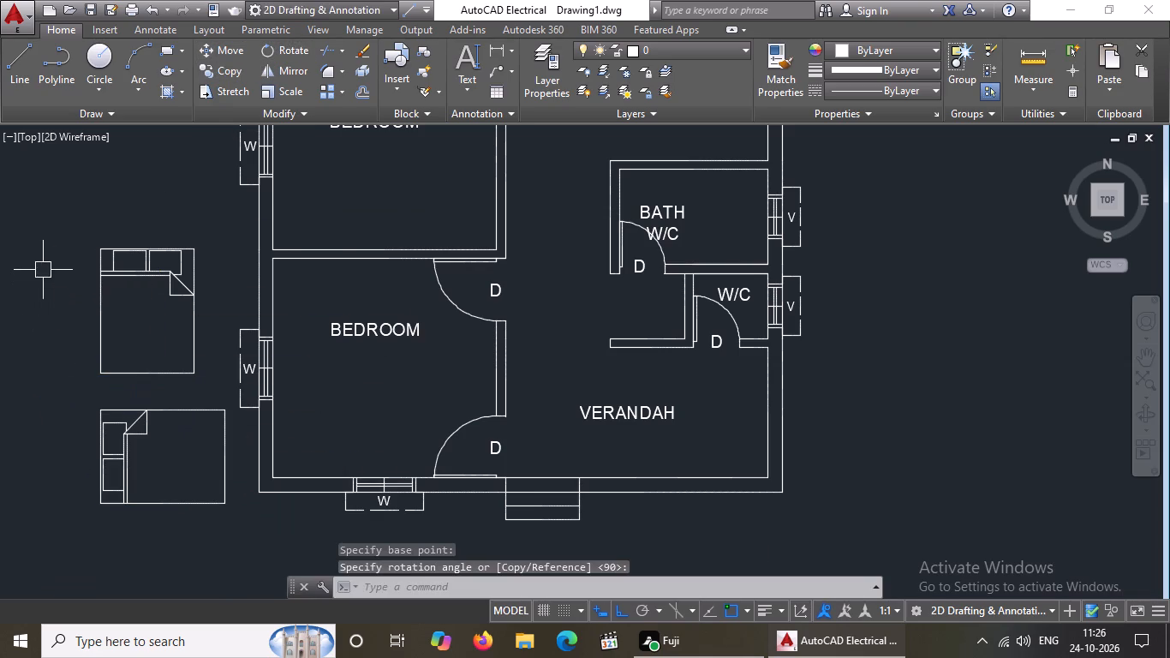
Scale the lower queen bed down slightly, using a base point near its southwest corner.
{"action": "left_click", "coordinate": [128, 465]}
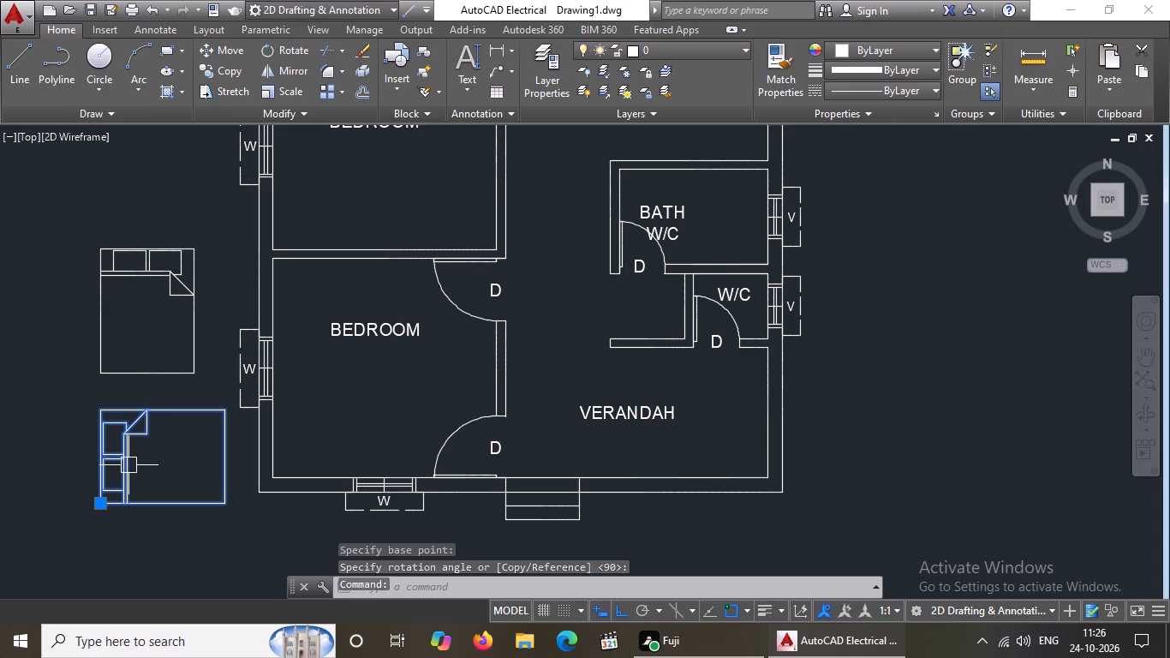
{"action": "type", "text": "SC"}
{"action": "key", "text": "space"}
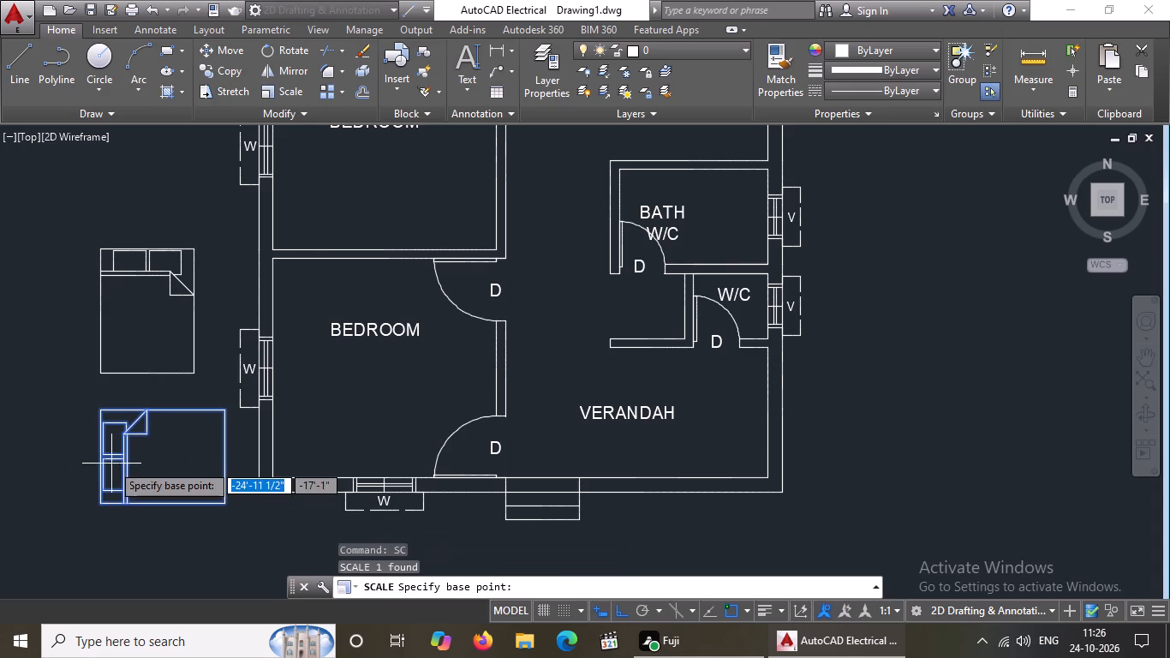
{"action": "left_click", "coordinate": [107, 499]}
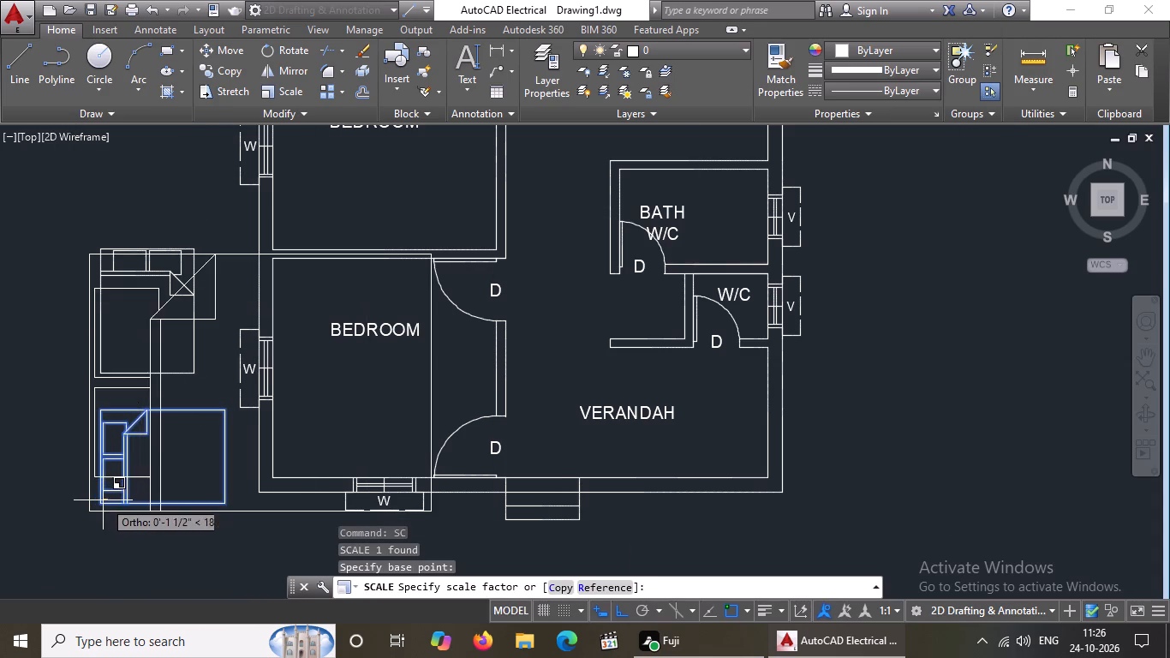
{"action": "scroll", "coordinate": [104, 495], "scroll_direction": "up", "scroll_amount": 1}
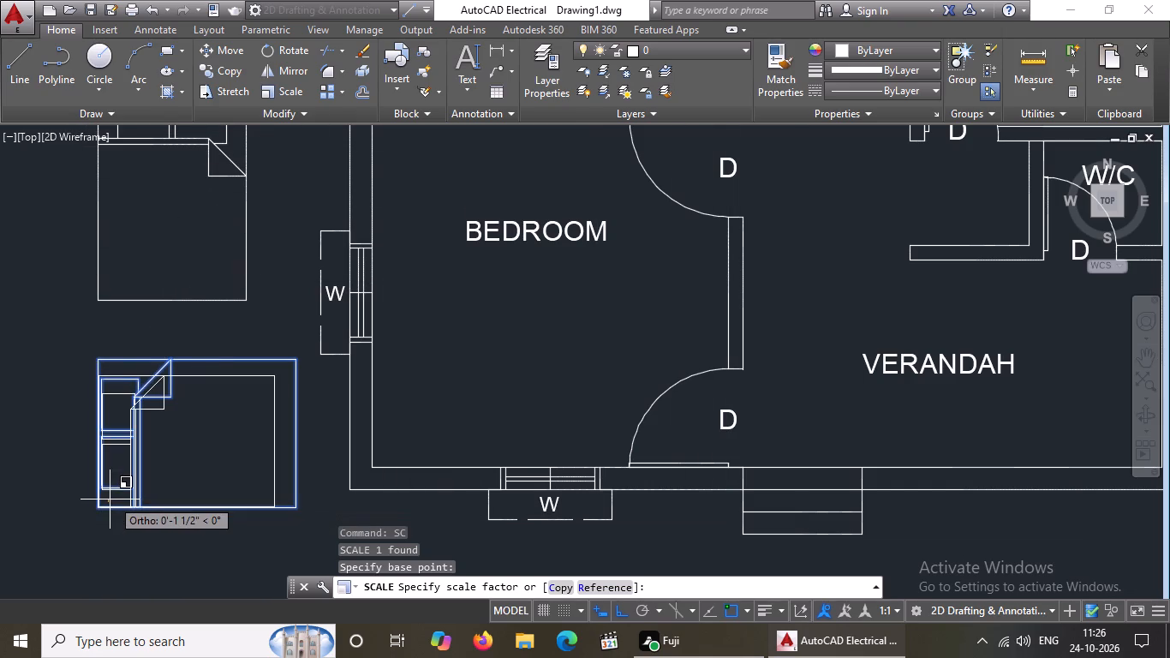
{"action": "left_click", "coordinate": [110, 499]}
{"action": "scroll", "coordinate": [119, 484], "scroll_direction": "down", "scroll_amount": 2}
{"action": "scroll", "coordinate": [274, 494], "scroll_direction": "down", "scroll_amount": 3}
{"action": "middle_click_drag", "start_coordinate": [319, 474], "coordinate": [307, 534]}
{"action": "scroll", "coordinate": [325, 458], "scroll_direction": "down", "scroll_amount": 5}
{"action": "scroll", "coordinate": [415, 447], "scroll_direction": "down", "scroll_amount": 1}
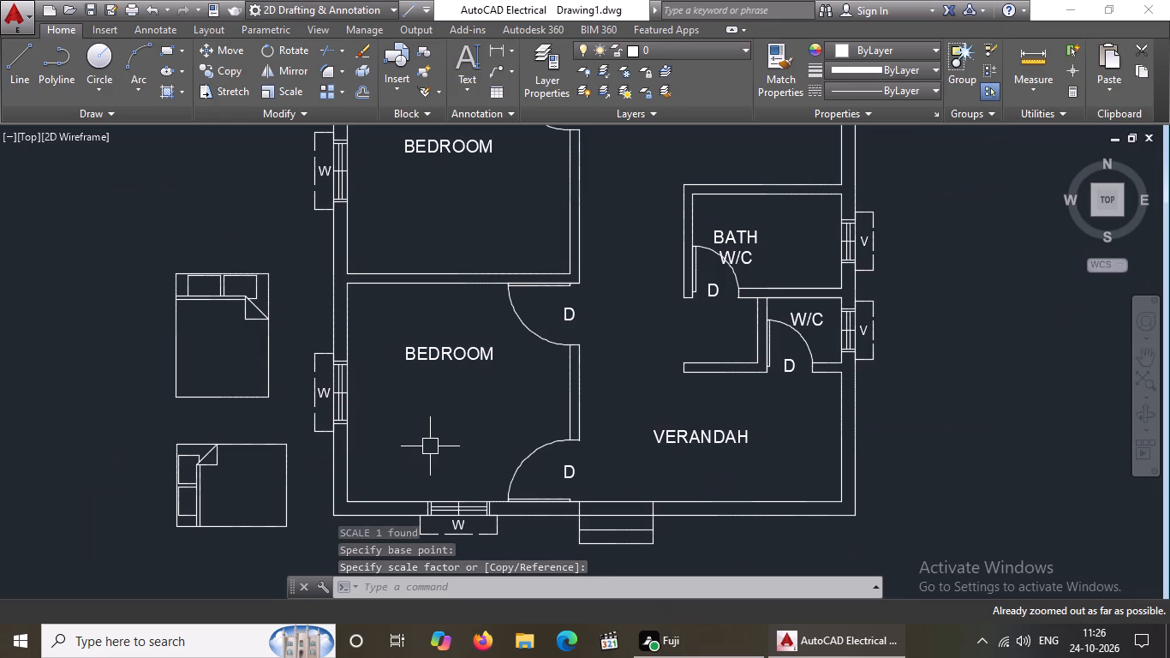
Turn Ortho off and move the lower bedroom's BEDROOM label down to just above the south window.
{"action": "left_click", "coordinate": [441, 354]}
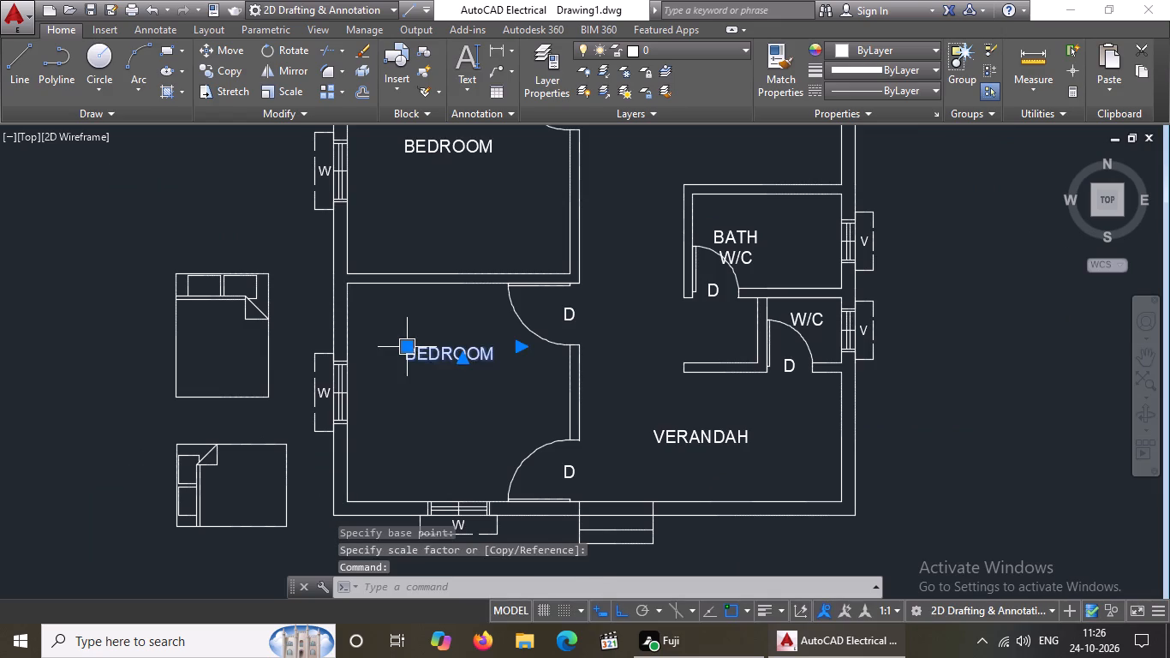
{"action": "left_click", "coordinate": [406, 348]}
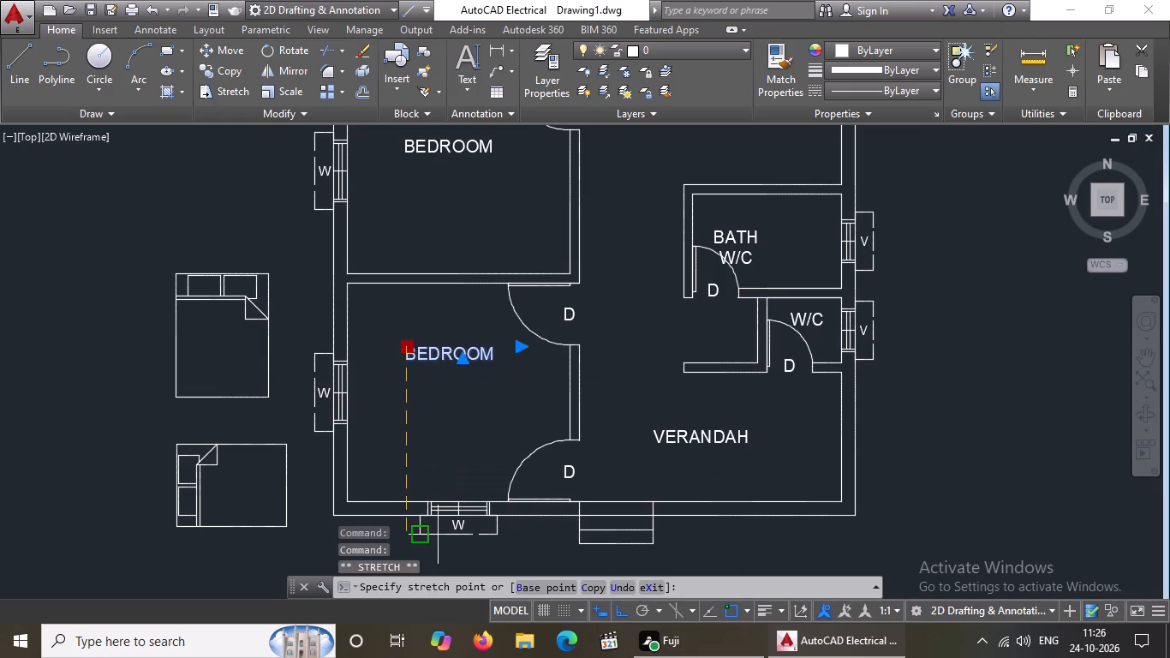
{"action": "left_click", "coordinate": [622, 608]}
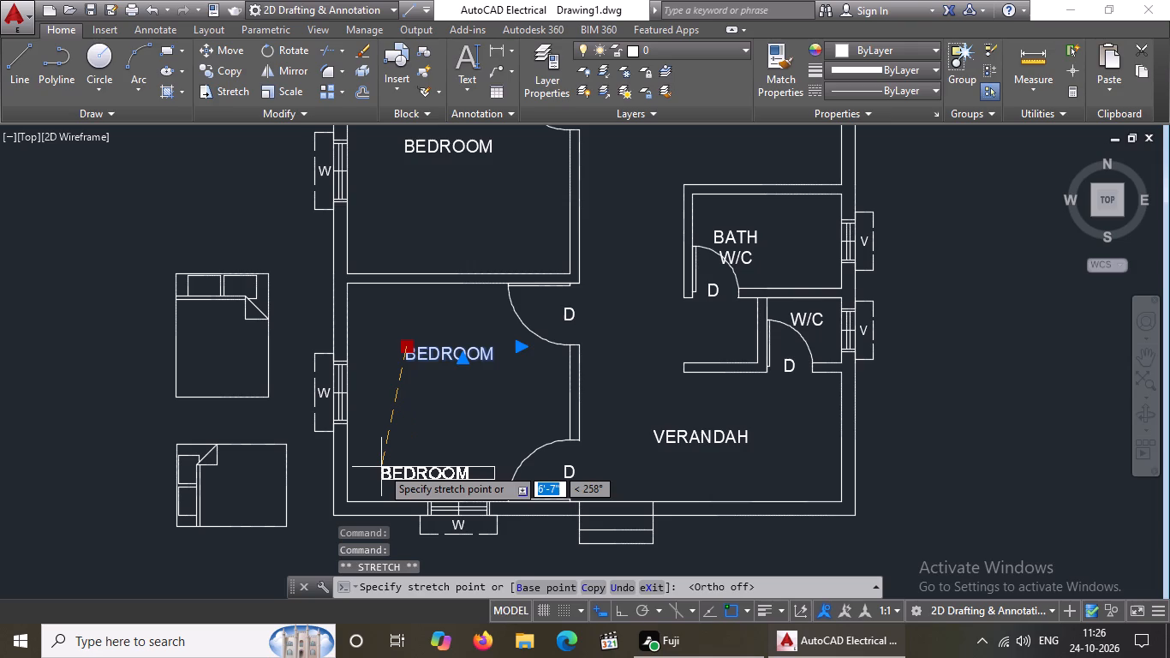
{"action": "left_click", "coordinate": [381, 466]}
{"action": "scroll", "coordinate": [408, 344], "scroll_direction": "down", "scroll_amount": 2}
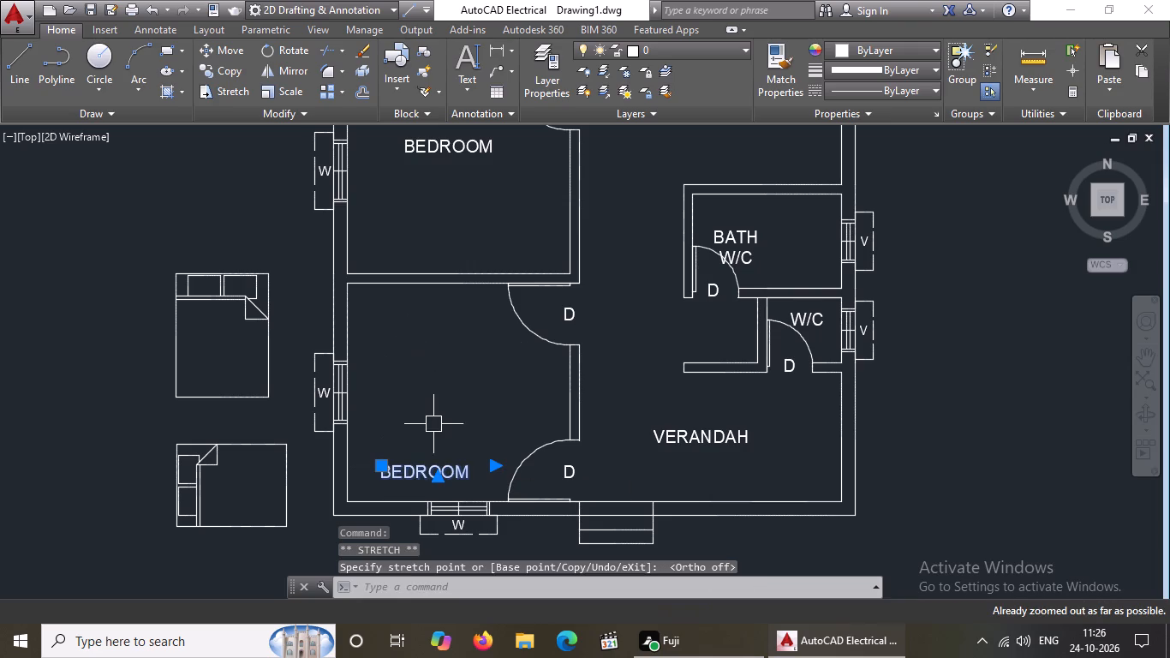
{"action": "key", "text": "Escape"}
Move the rotated queen bed into the lower bedroom, with its headboard against the west wall at the window.
{"action": "left_click", "coordinate": [188, 507]}
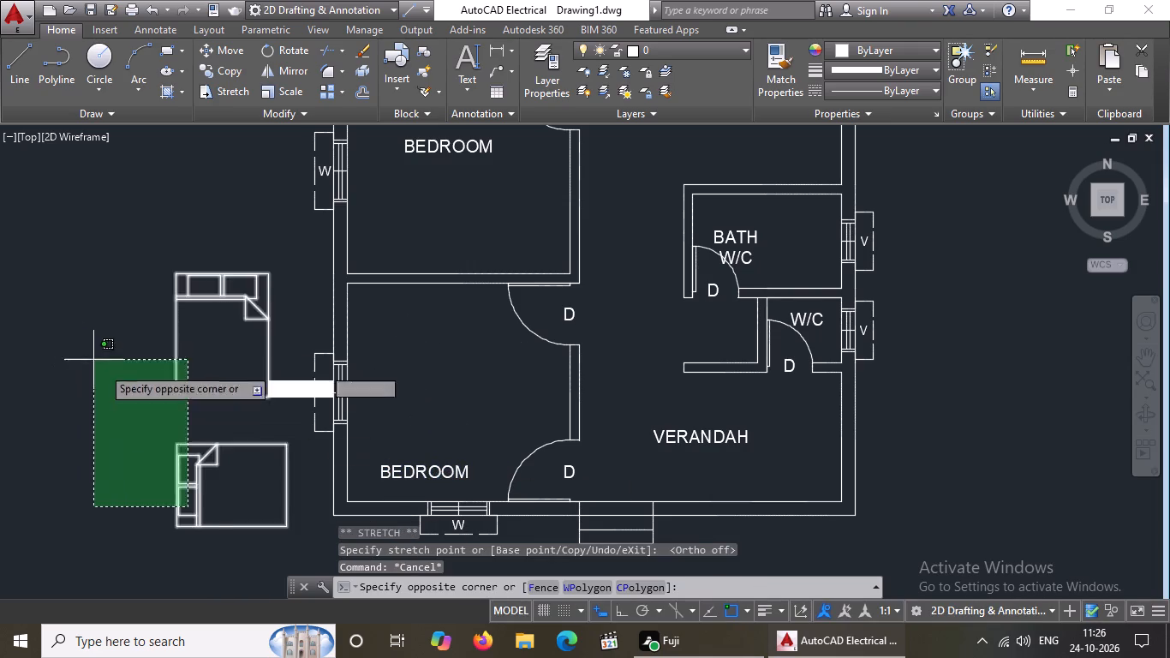
{"action": "left_click", "coordinate": [209, 505]}
{"action": "left_click", "coordinate": [196, 500]}
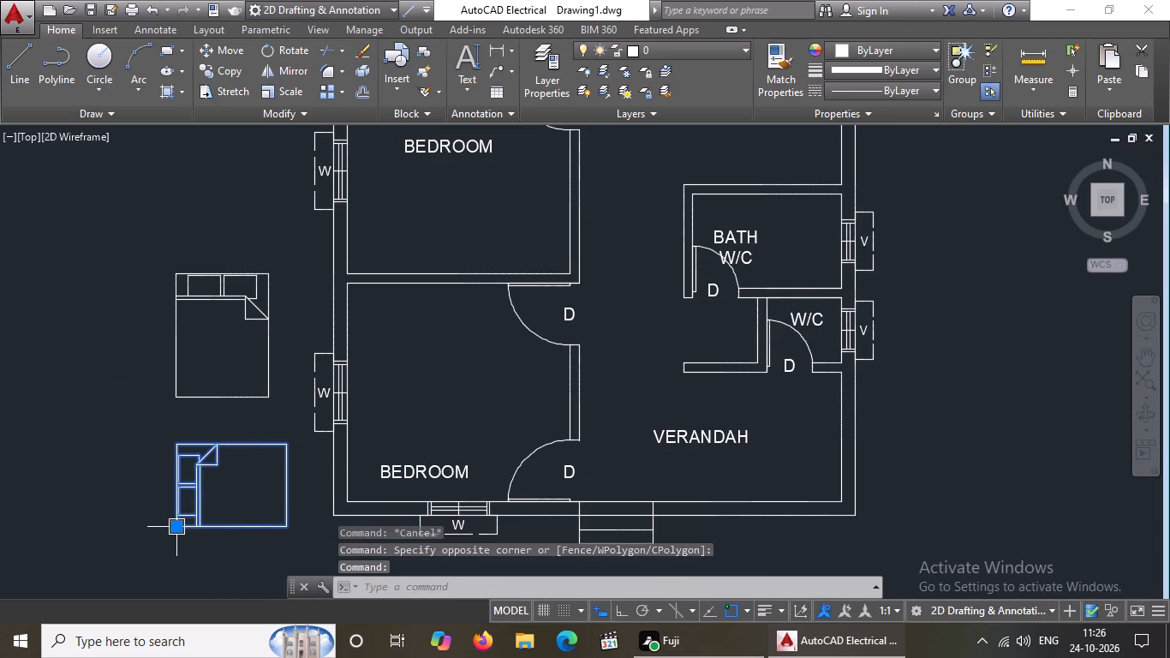
{"action": "left_click", "coordinate": [181, 527]}
{"action": "scroll", "coordinate": [352, 435], "scroll_direction": "up", "scroll_amount": 3}
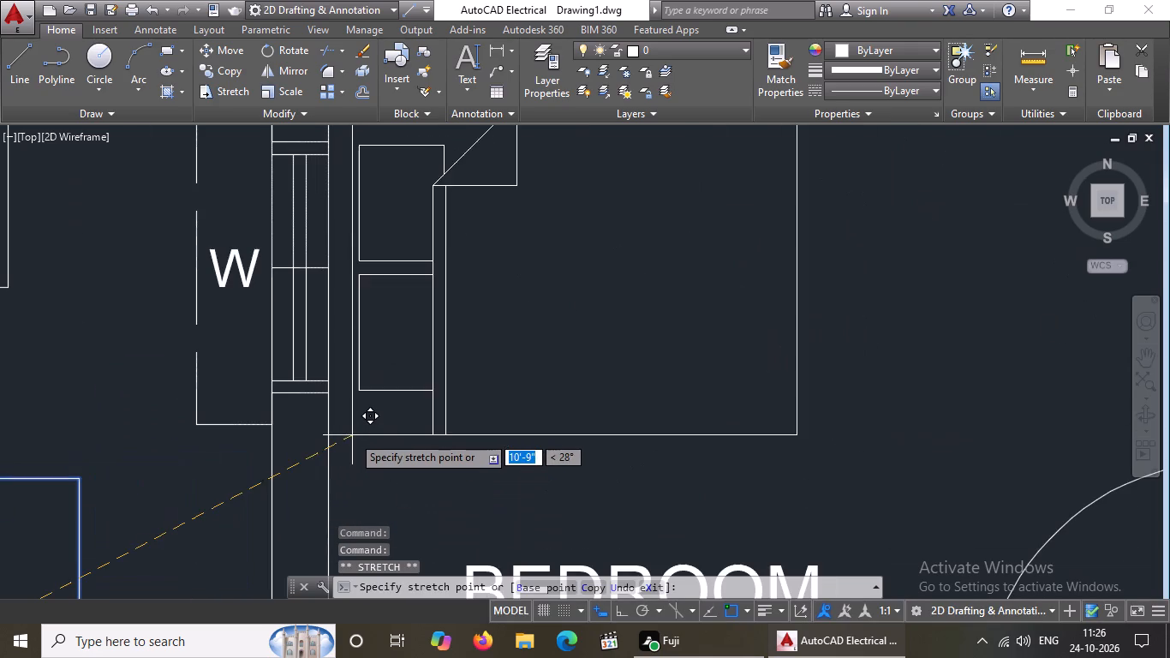
{"action": "scroll", "coordinate": [345, 434], "scroll_direction": "down", "scroll_amount": 1}
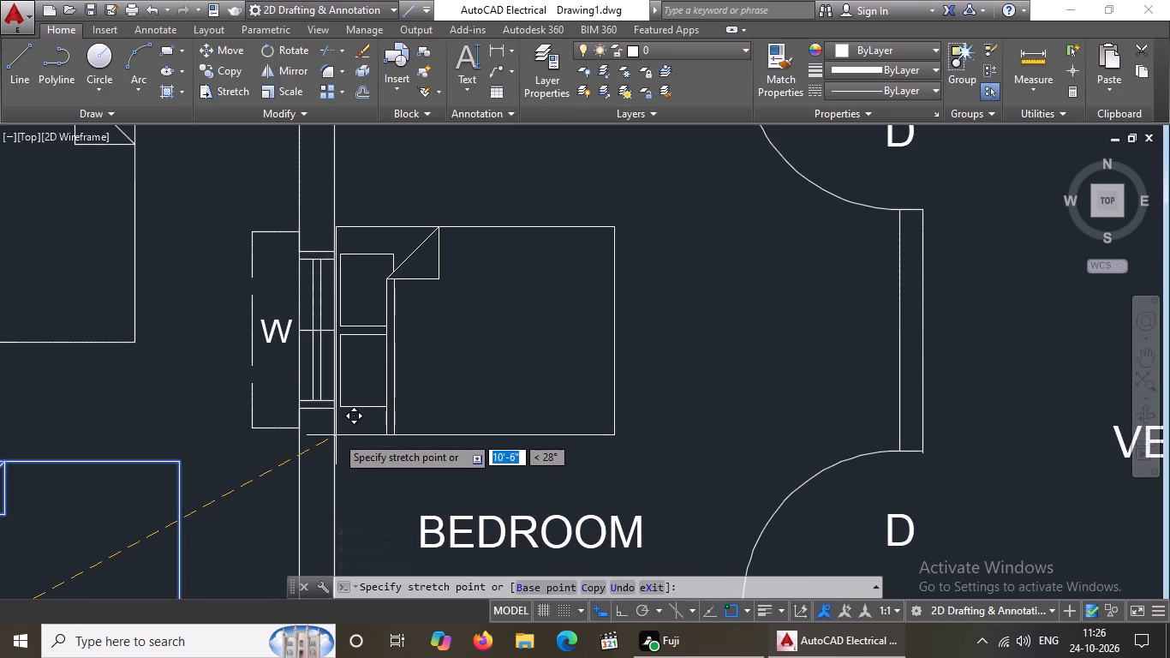
{"action": "left_click", "coordinate": [336, 435]}
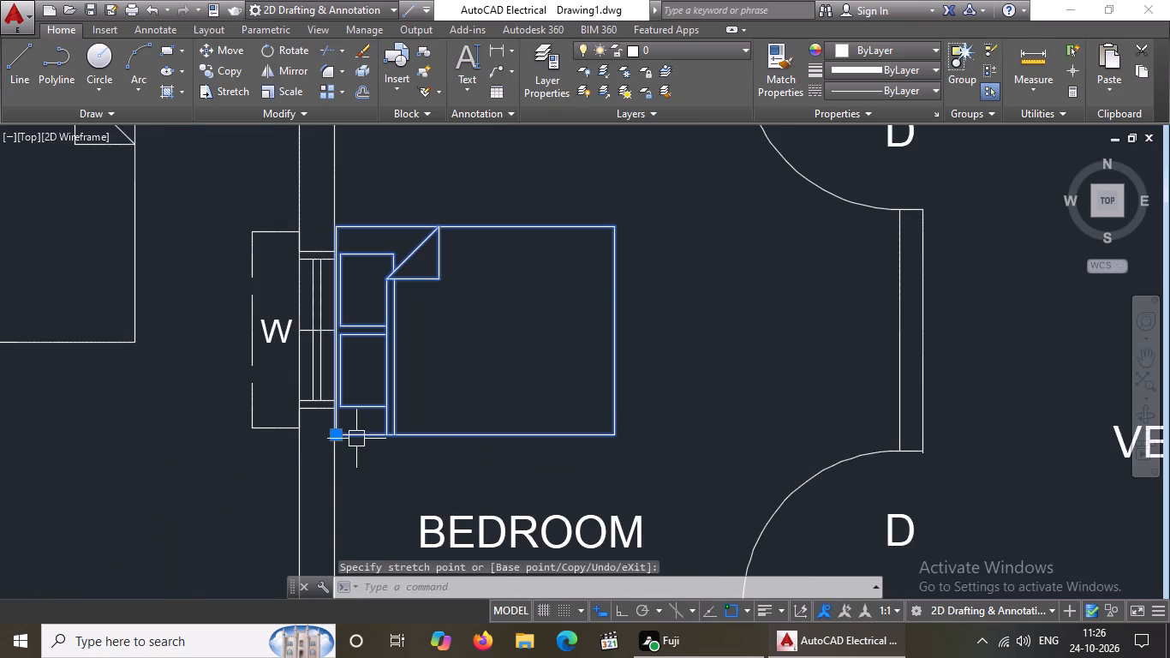
{"action": "key", "text": "Escape"}
{"action": "scroll", "coordinate": [461, 446], "scroll_direction": "down", "scroll_amount": 2}
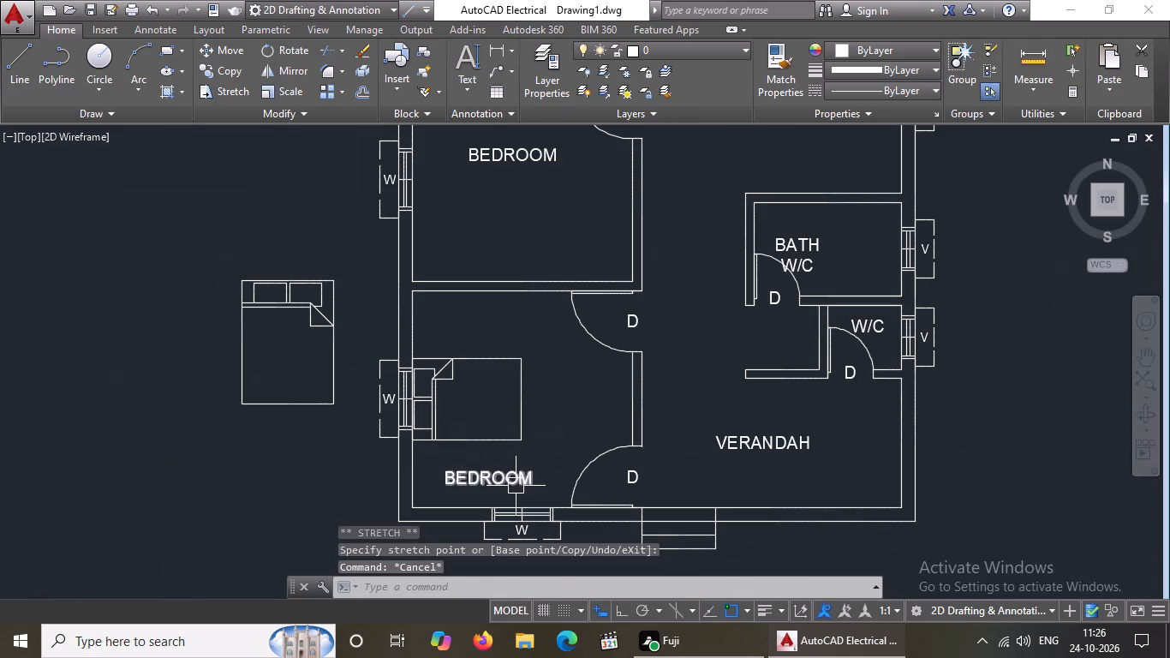
Insert two Lamp - Table blocks at scale 1 from DesignCenter, outside the house west of the unplaced bed.
{"action": "key", "text": "Escape"}
{"action": "type", "text": "DC"}
{"action": "key", "text": "space"}
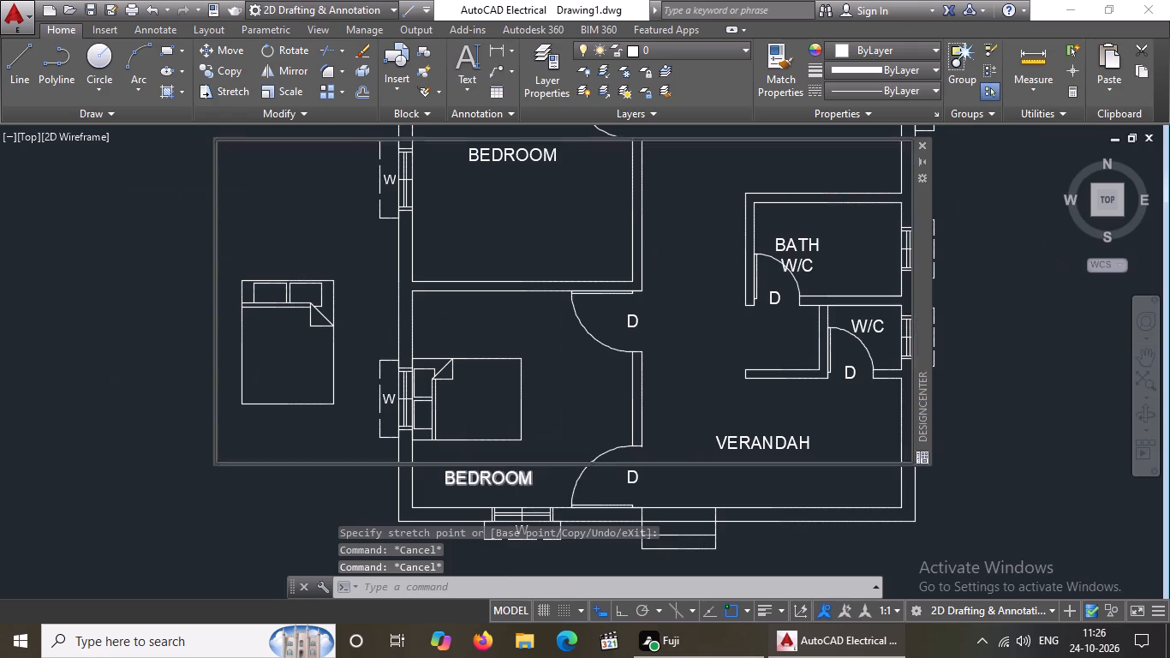
{"action": "key", "text": "space"}
{"action": "left_click_drag", "start_coordinate": [311, 266], "coordinate": [71, 356]}
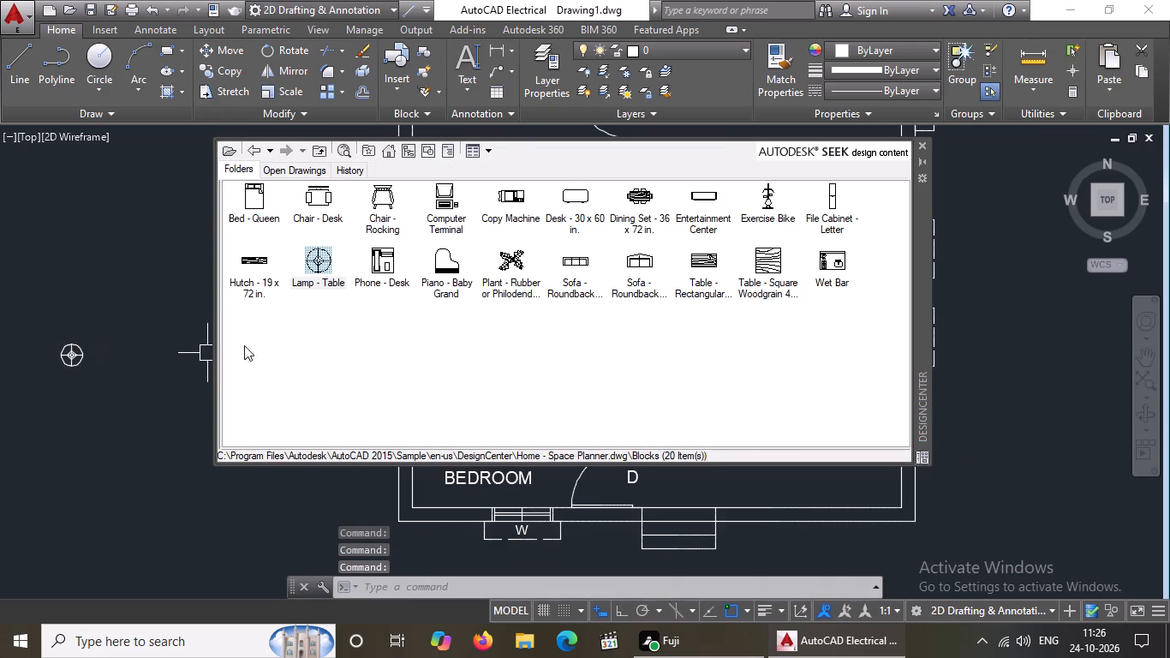
{"action": "double_click", "coordinate": [313, 259]}
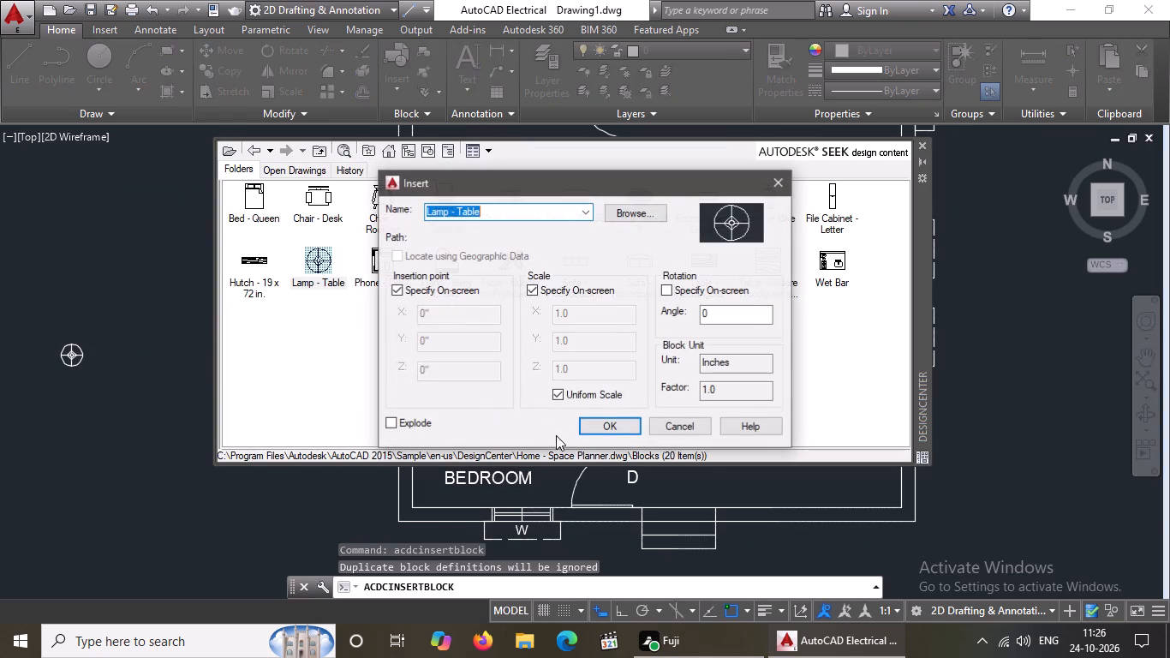
{"action": "left_click", "coordinate": [592, 426]}
{"action": "left_click", "coordinate": [122, 368]}
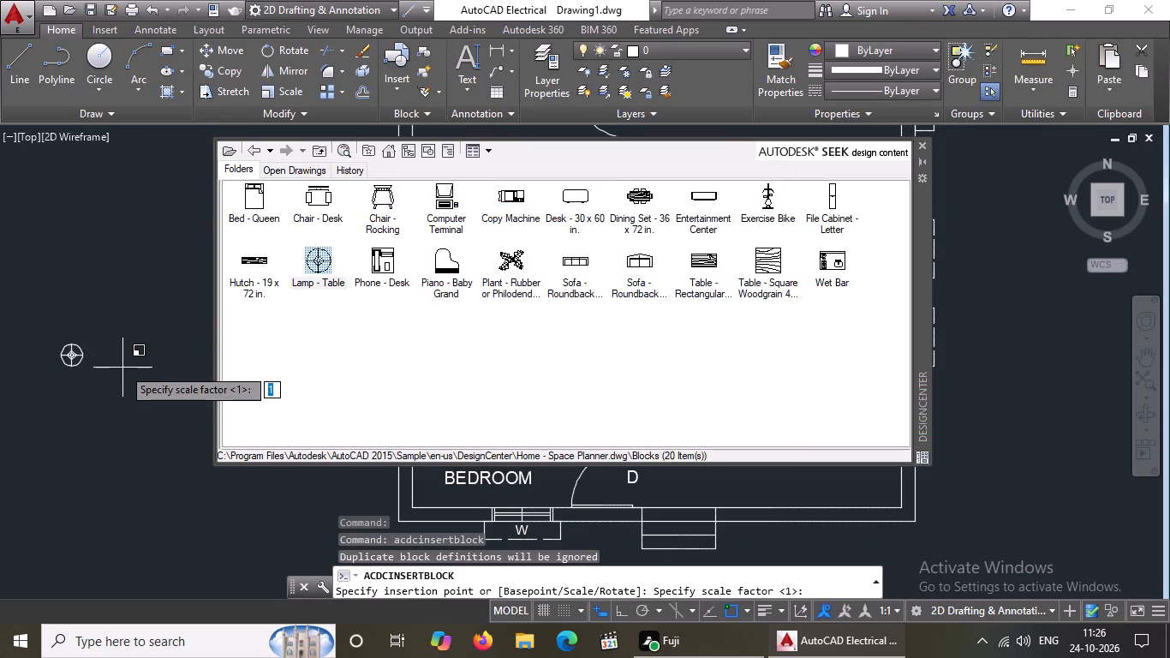
{"action": "key", "text": "Return"}
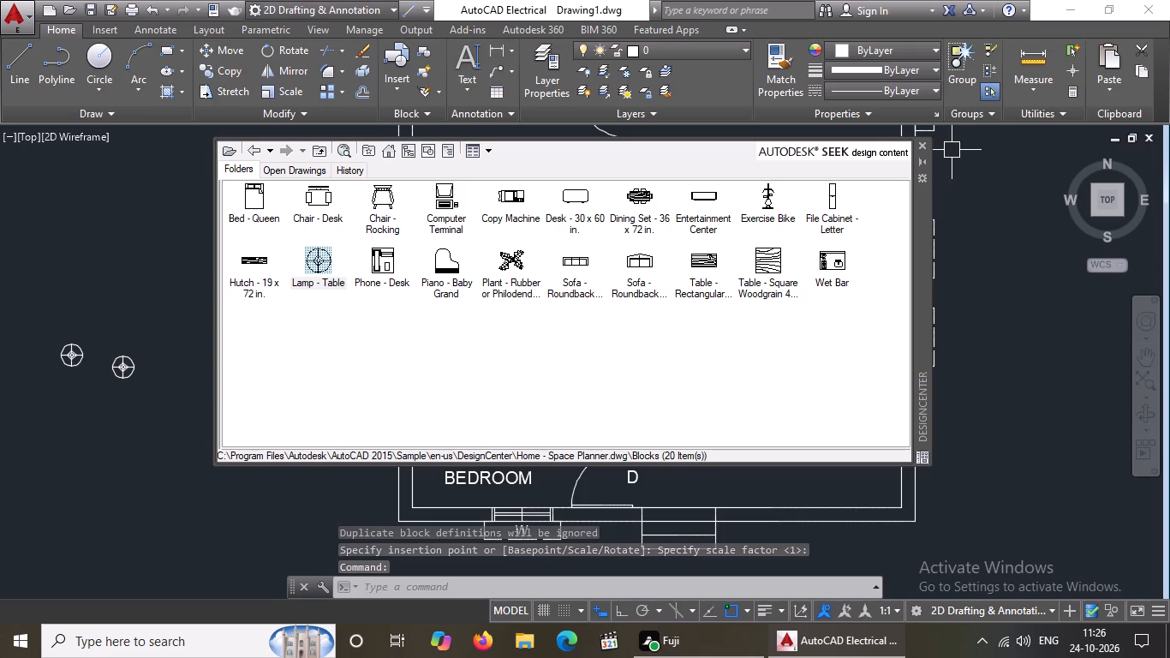
{"action": "left_click", "coordinate": [923, 149]}
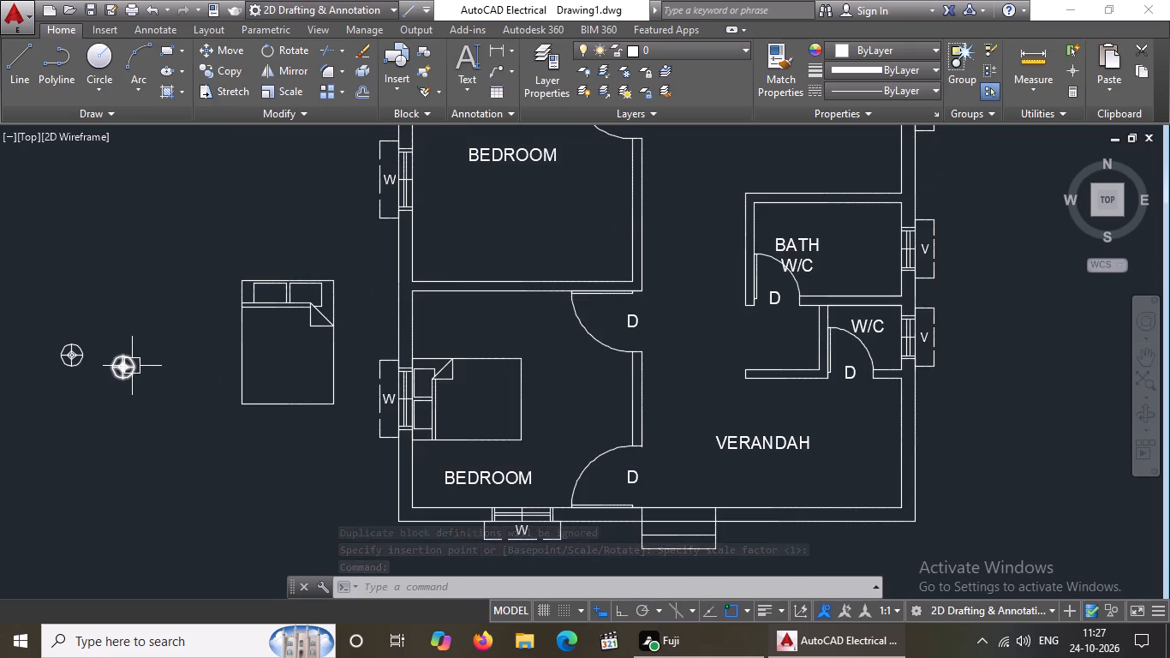
Move the nearer table lamp into the lower bedroom, just north of the bed's headboard.
{"action": "left_click", "coordinate": [119, 368]}
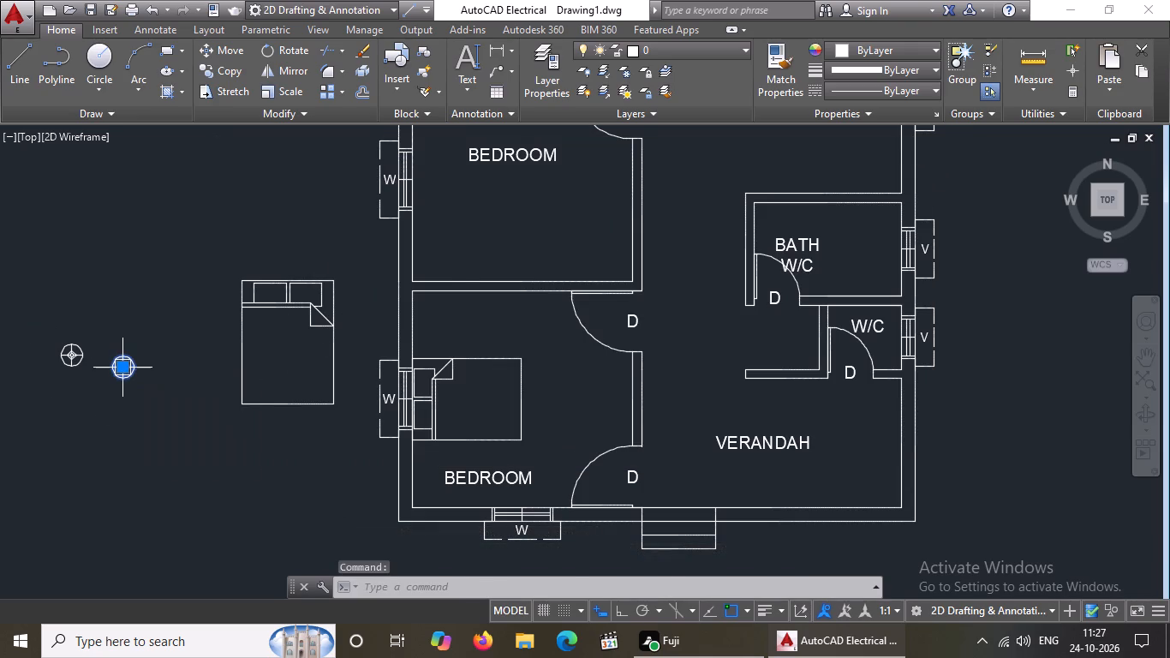
{"action": "left_click", "coordinate": [121, 368]}
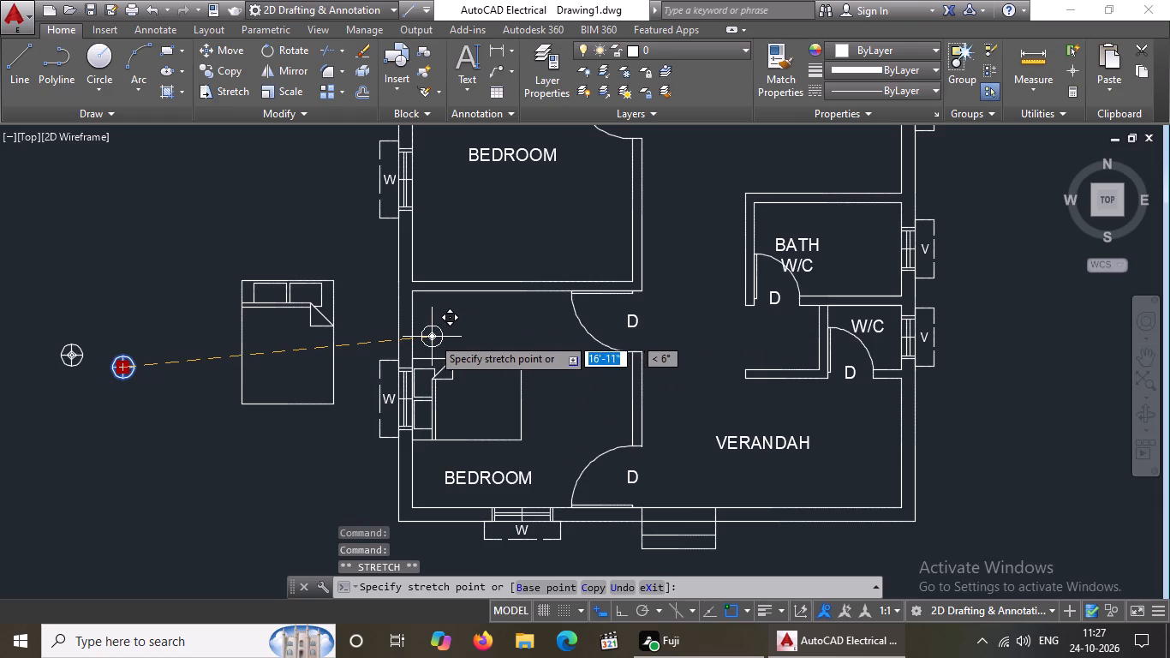
{"action": "left_click", "coordinate": [431, 336]}
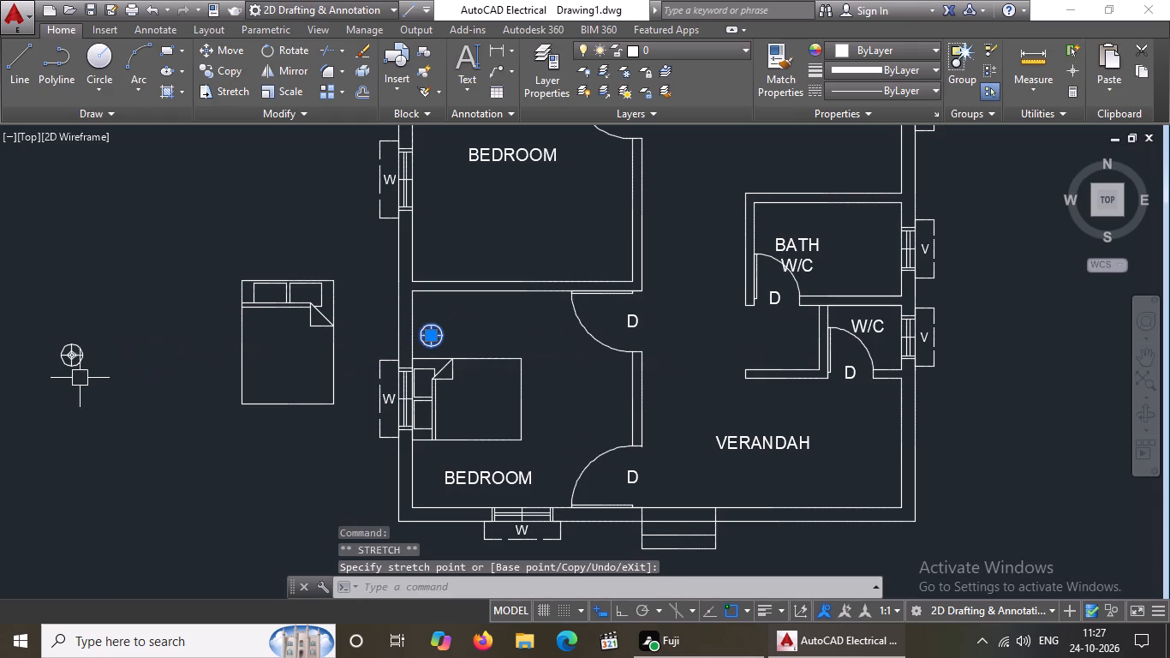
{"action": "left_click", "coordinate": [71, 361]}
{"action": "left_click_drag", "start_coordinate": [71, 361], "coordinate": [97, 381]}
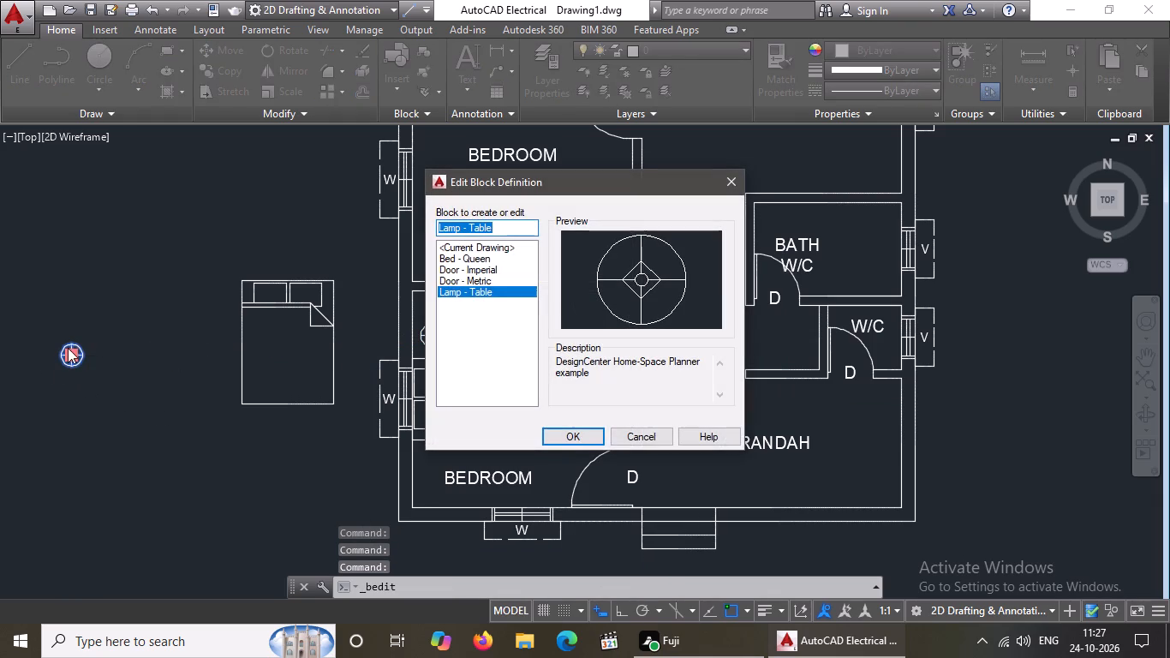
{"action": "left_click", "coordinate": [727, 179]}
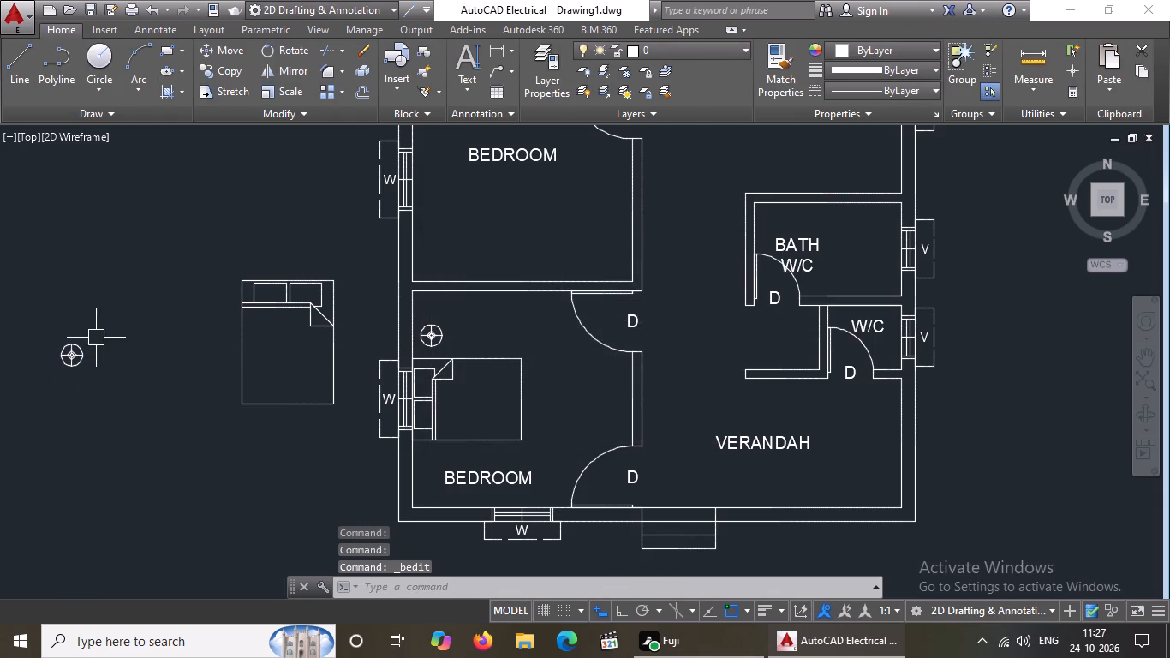
Move the remaining table lamp into the lower bedroom, just south of the bed's headboard.
{"action": "left_click", "coordinate": [66, 356]}
{"action": "left_click", "coordinate": [68, 356]}
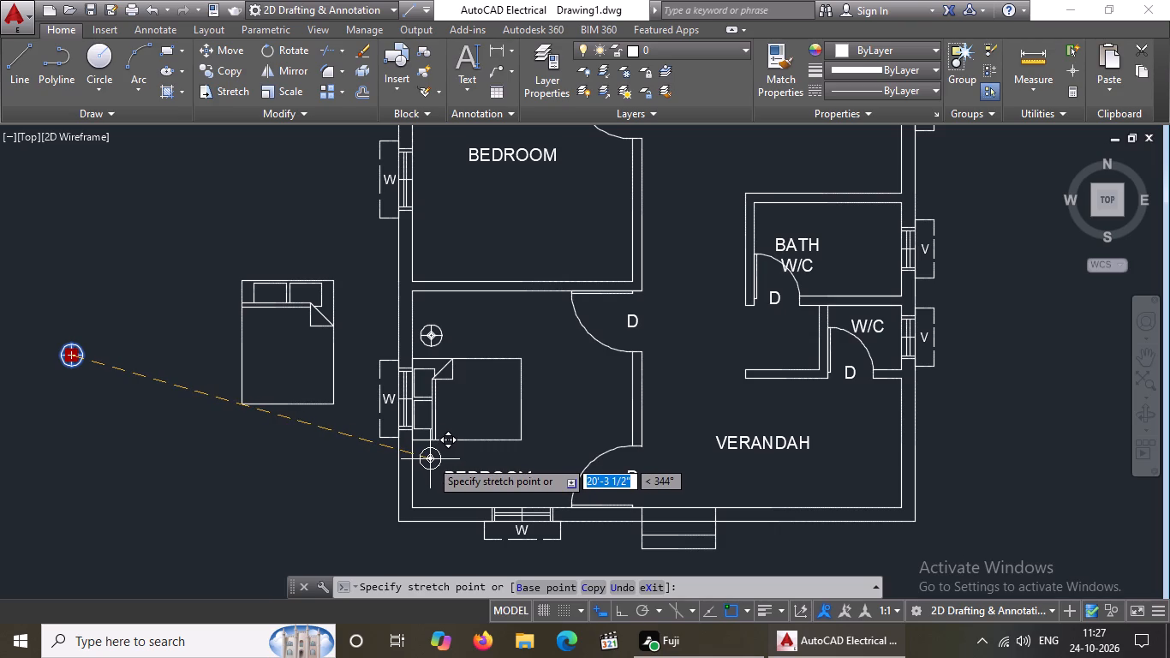
{"action": "left_click", "coordinate": [430, 459]}
{"action": "scroll", "coordinate": [471, 461], "scroll_direction": "down", "scroll_amount": 2}
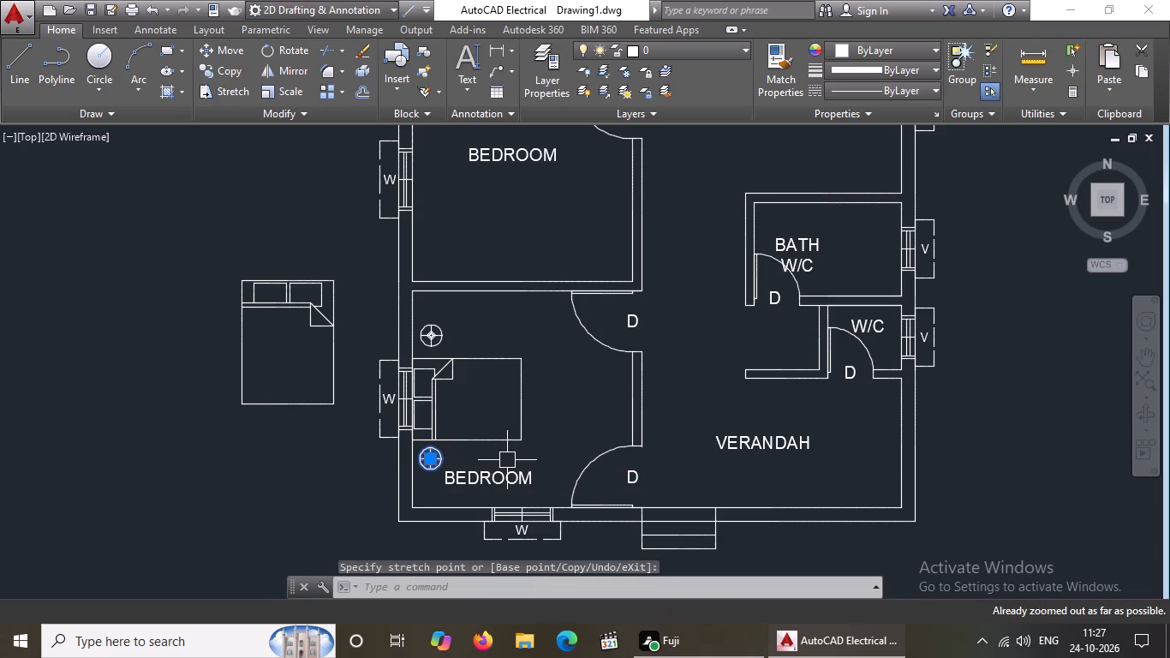
{"action": "key", "text": "Escape"}
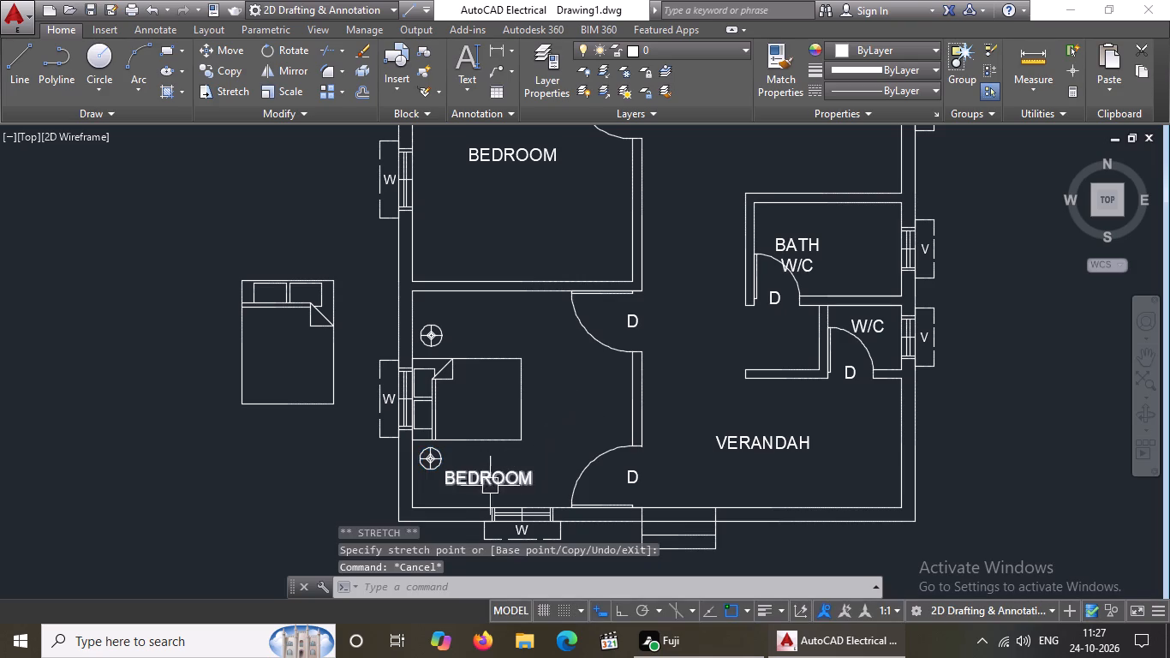
Move the lower bedroom's BEDROOM label into the space between the foot of the bed and the east wall.
{"action": "left_click", "coordinate": [497, 478]}
{"action": "left_click", "coordinate": [445, 475]}
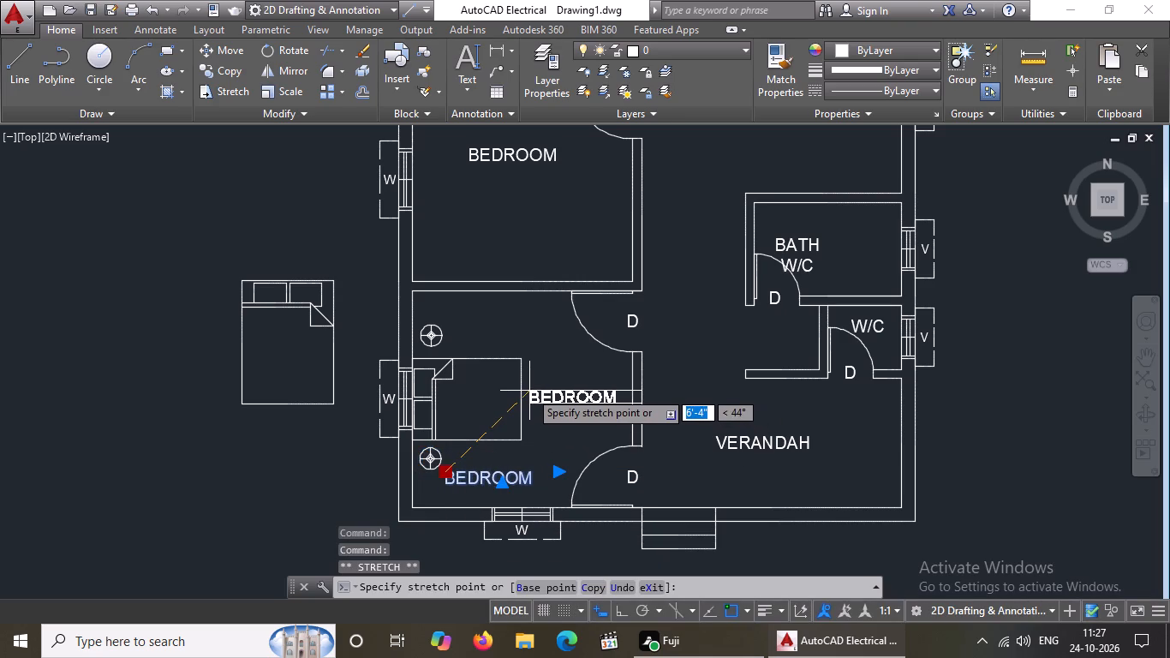
{"action": "left_click", "coordinate": [529, 391]}
{"action": "scroll", "coordinate": [562, 401], "scroll_direction": "down", "scroll_amount": 2}
{"action": "key", "text": "Escape"}
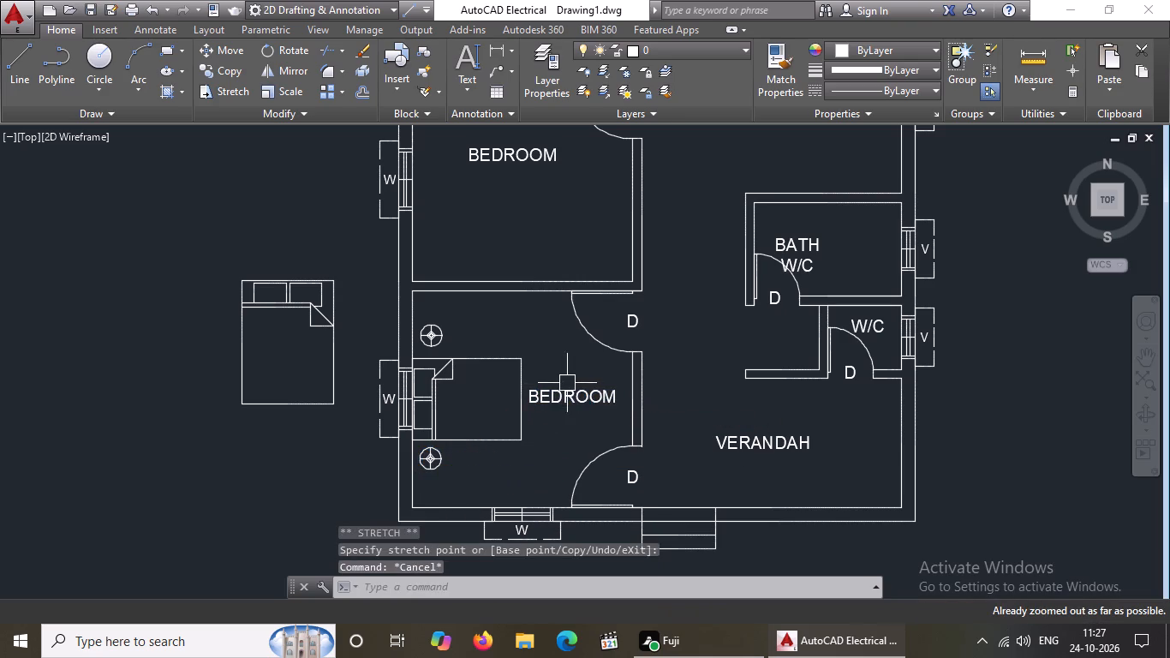
Move the upper bedroom's BEDROOM label southeast, close to that room's east wall.
{"action": "middle_click_drag", "start_coordinate": [564, 370], "coordinate": [564, 428]}
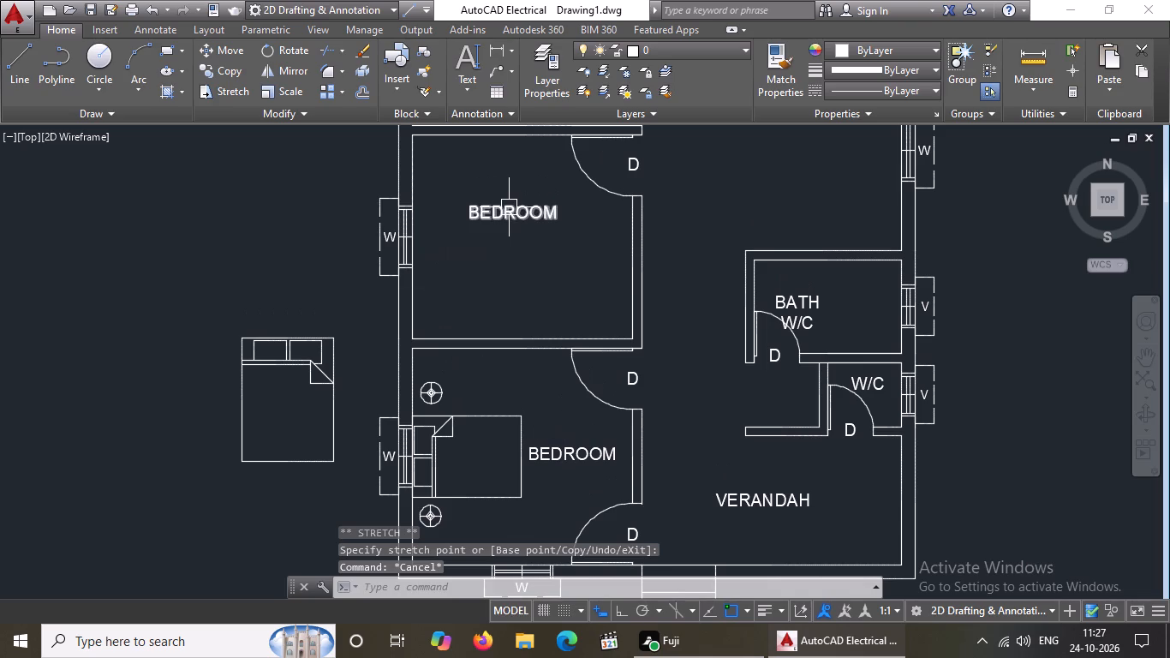
{"action": "left_click", "coordinate": [508, 205]}
{"action": "left_click", "coordinate": [473, 207]}
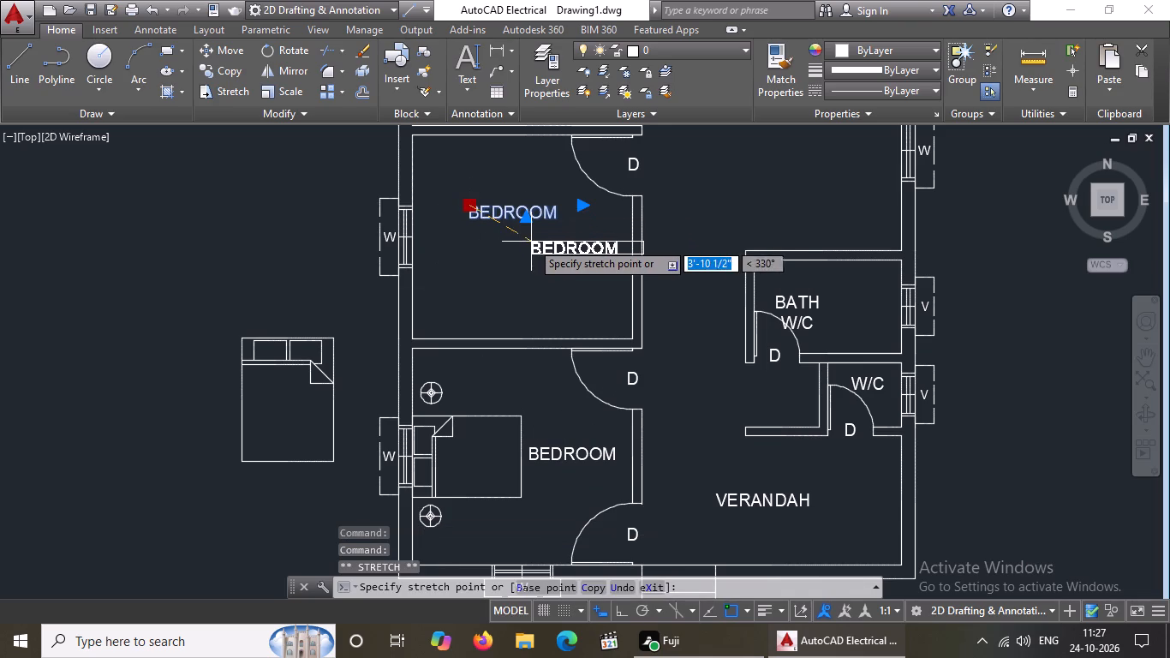
{"action": "left_click", "coordinate": [533, 240]}
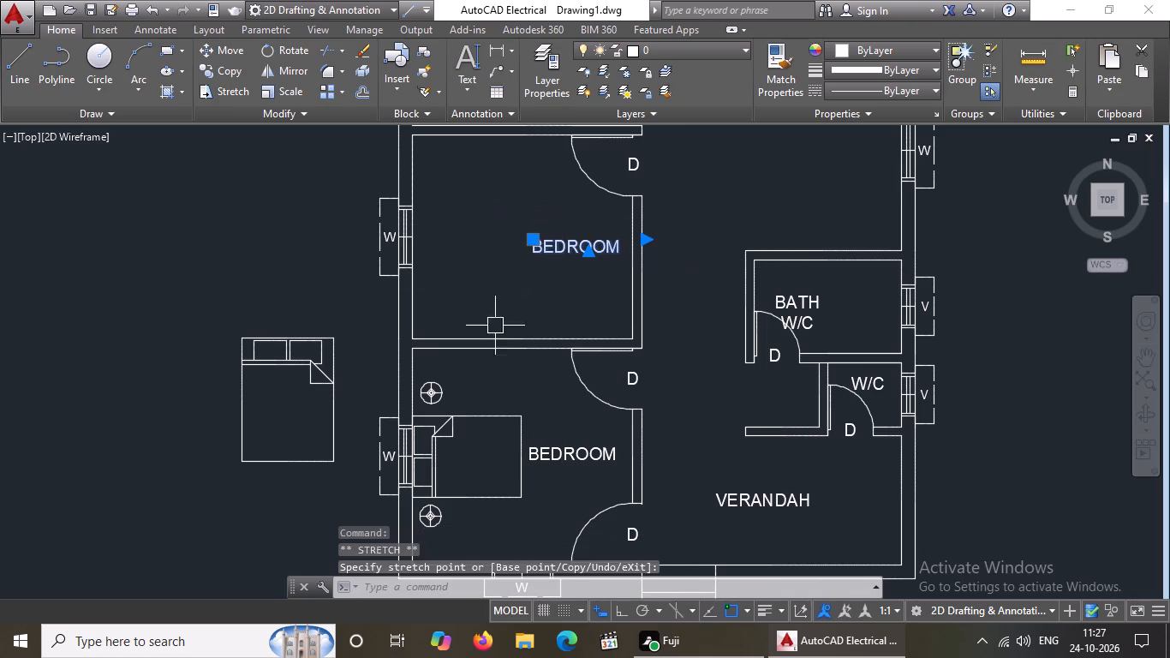
Copy the lower bedroom's bed about 11'-8" straight north into the middle bedroom with Ortho on.
{"action": "left_click", "coordinate": [426, 452]}
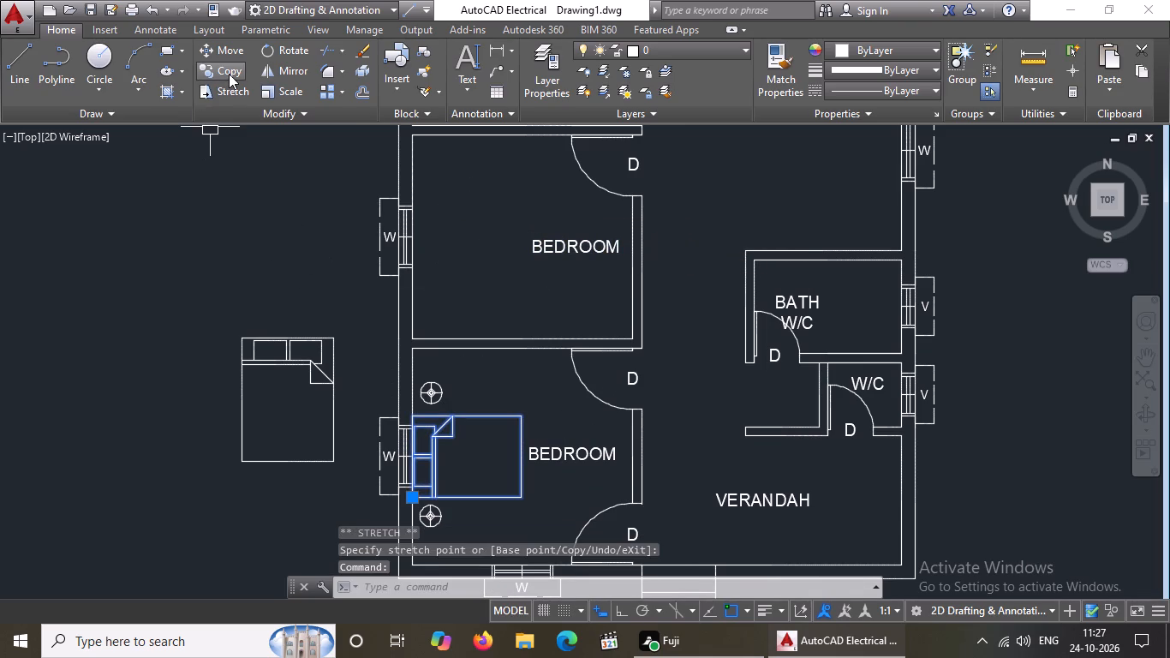
{"action": "left_click", "coordinate": [228, 69]}
{"action": "left_click", "coordinate": [467, 469]}
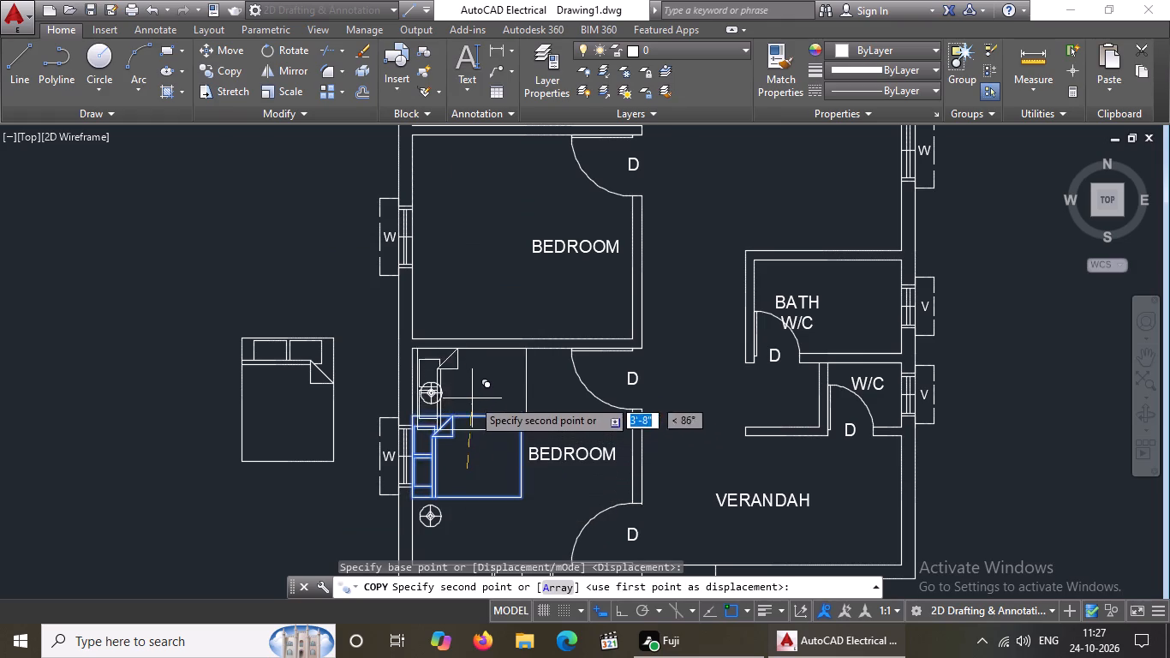
{"action": "left_click", "coordinate": [626, 612]}
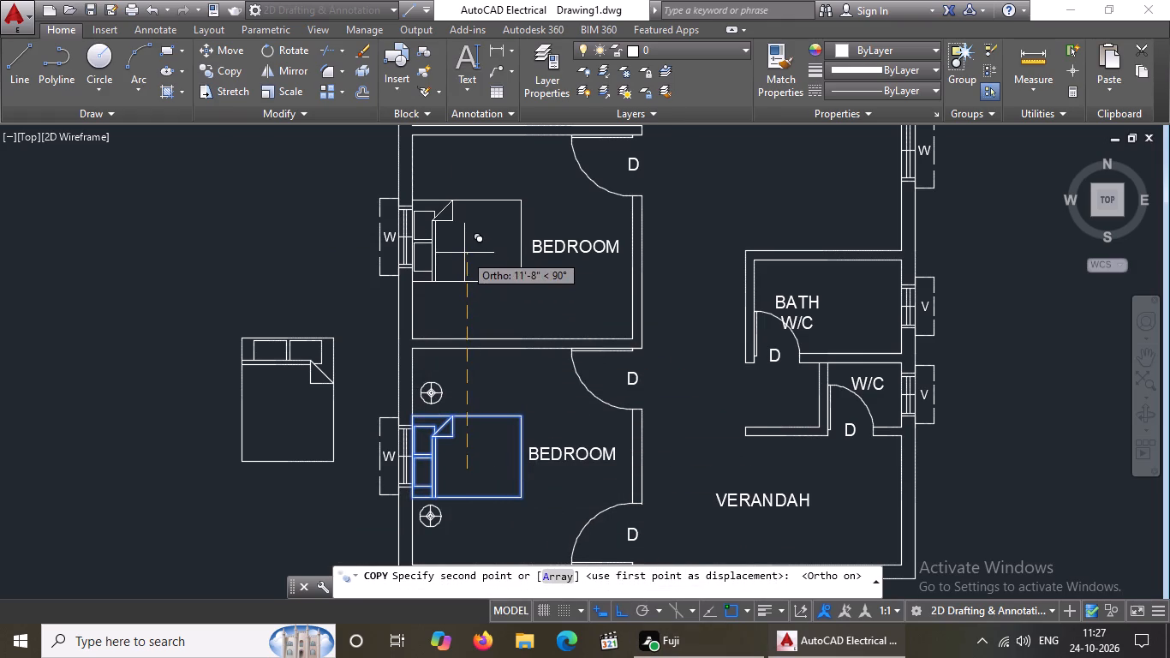
{"action": "left_click", "coordinate": [464, 253]}
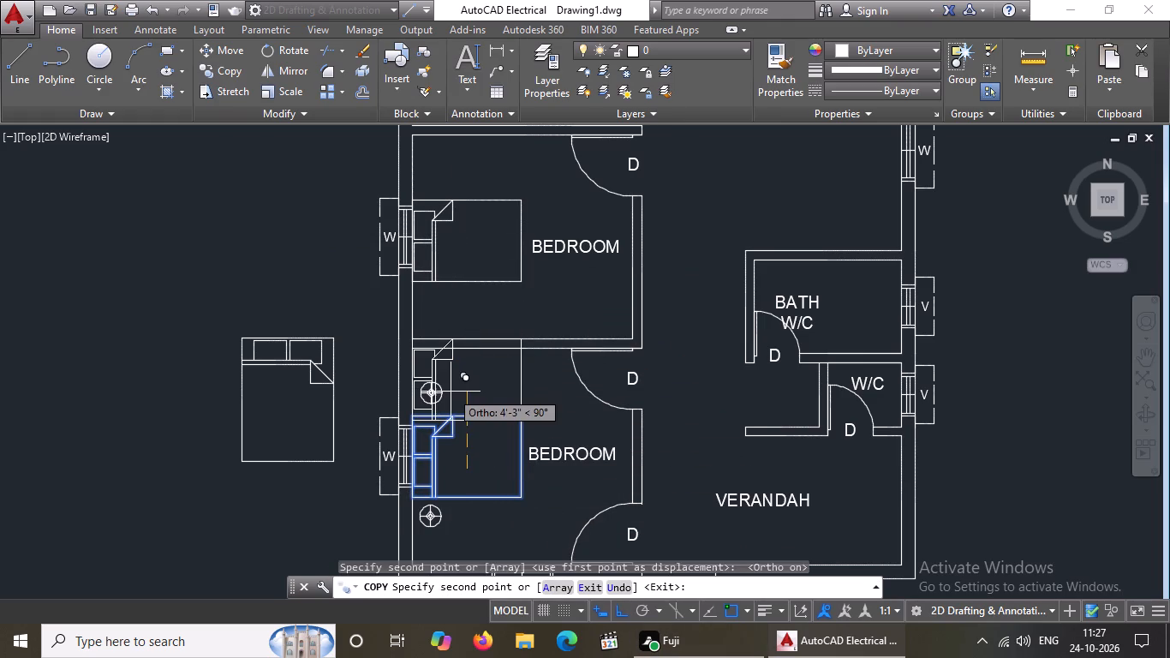
{"action": "key", "text": "Escape"}
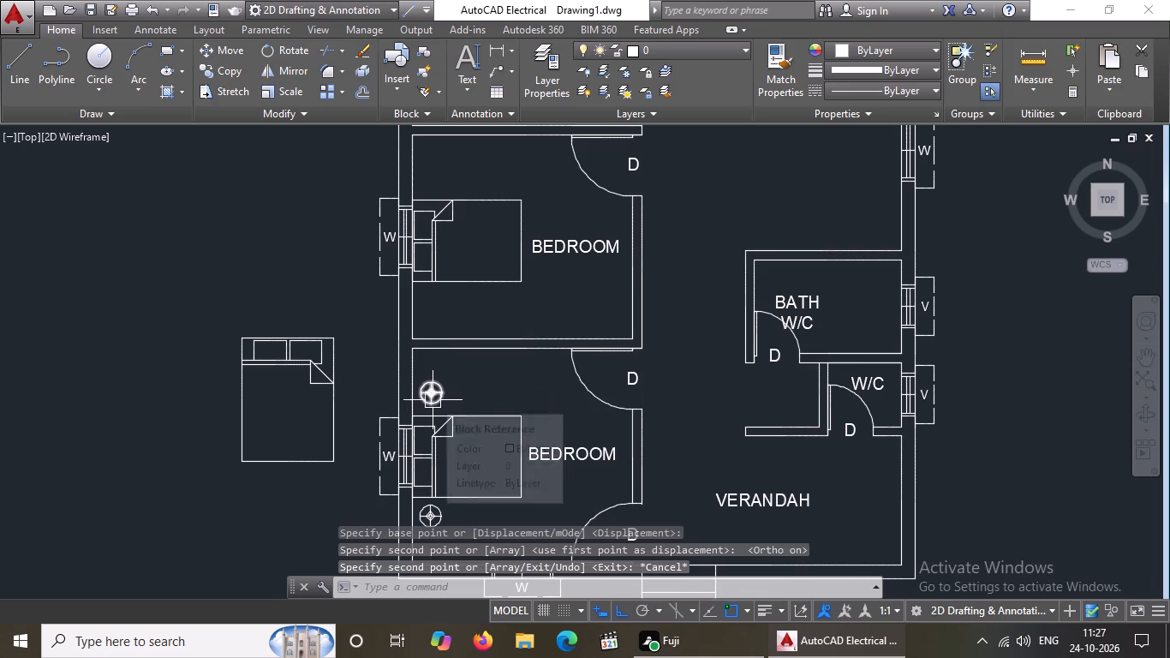
Copy the lower bedroom's north table lamp to both the south and north sides of the middle bedroom's bed headboard.
{"action": "left_click", "coordinate": [433, 400]}
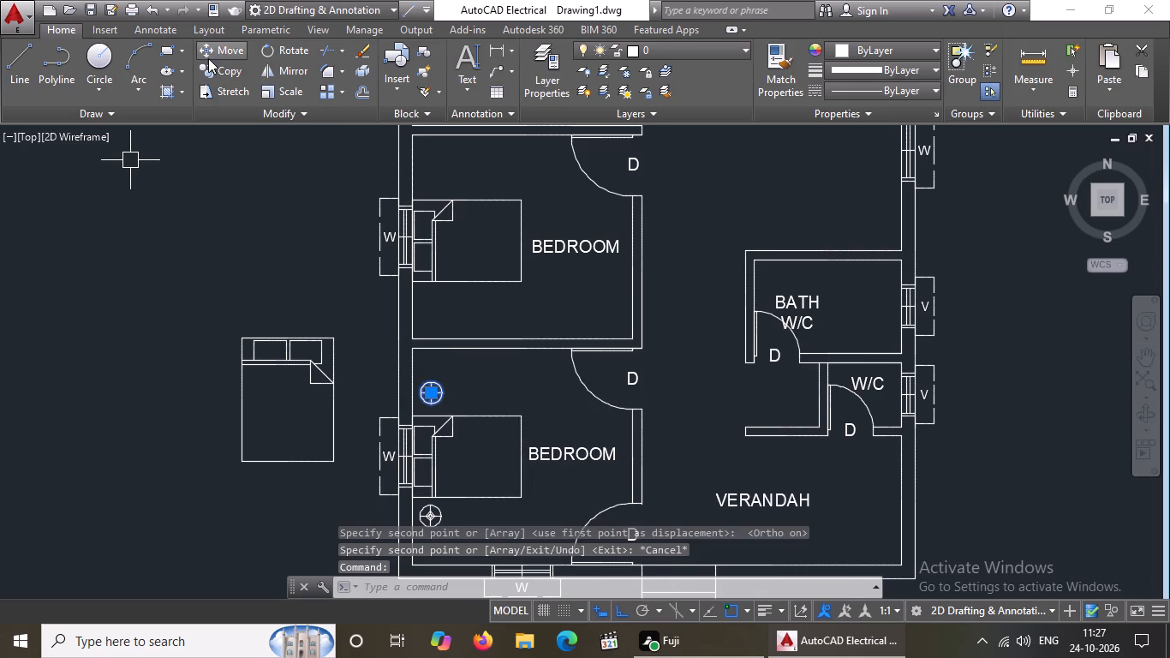
{"action": "left_click", "coordinate": [214, 69]}
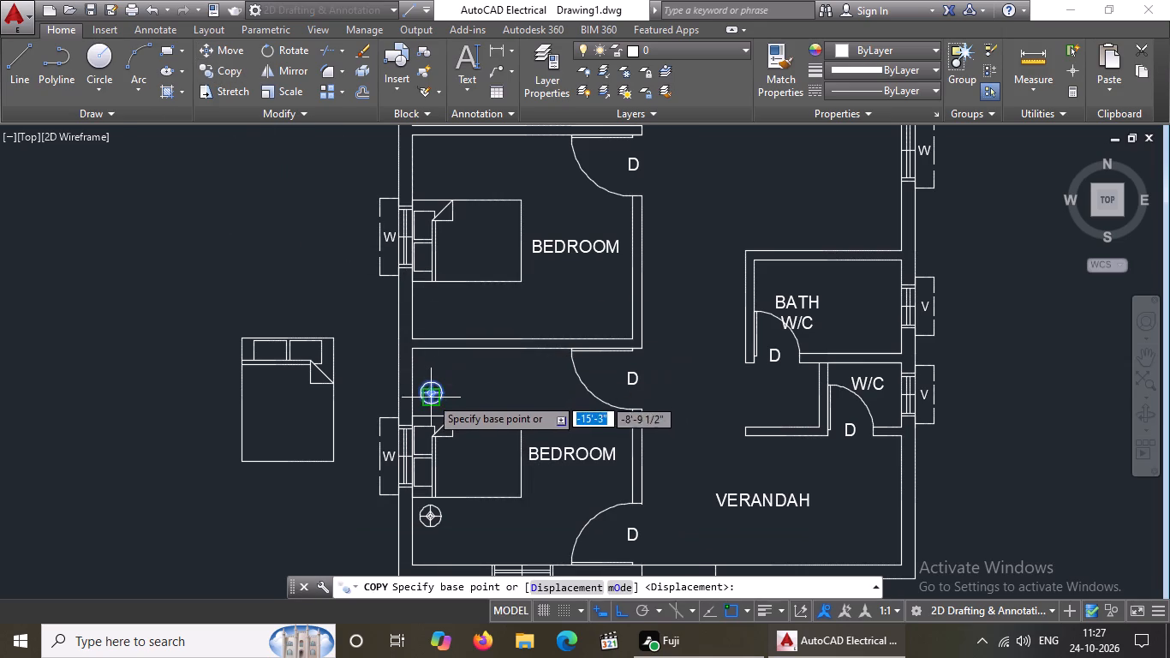
{"action": "left_click", "coordinate": [433, 392]}
{"action": "left_click", "coordinate": [435, 302]}
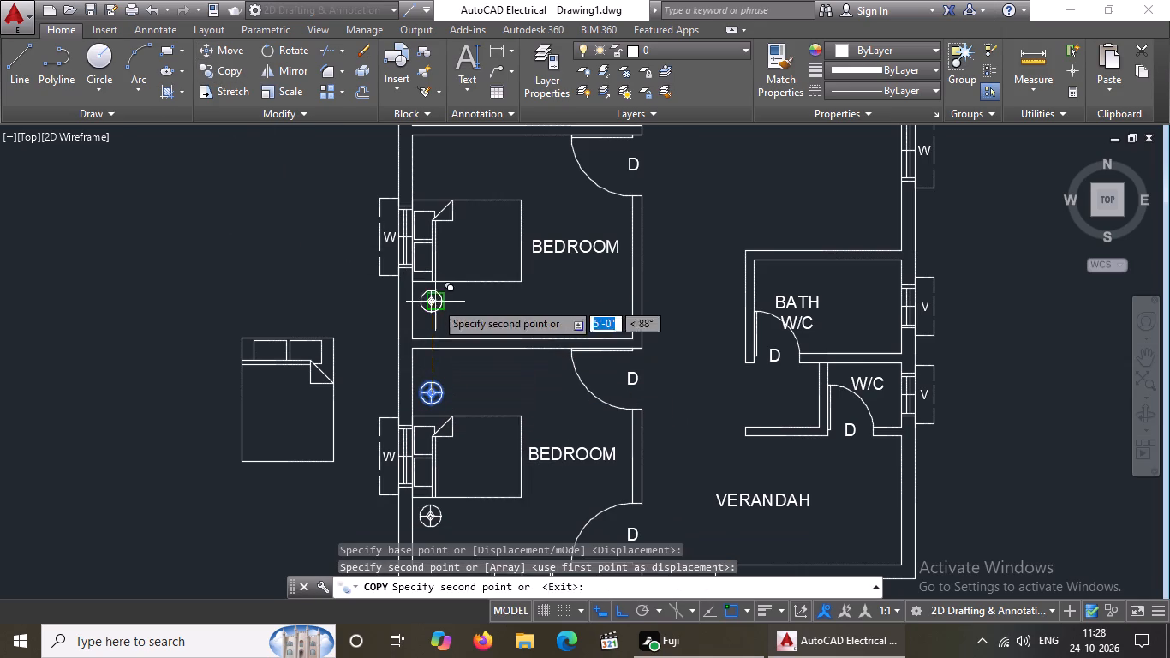
{"action": "left_click", "coordinate": [433, 179]}
{"action": "scroll", "coordinate": [536, 239], "scroll_direction": "down", "scroll_amount": 3}
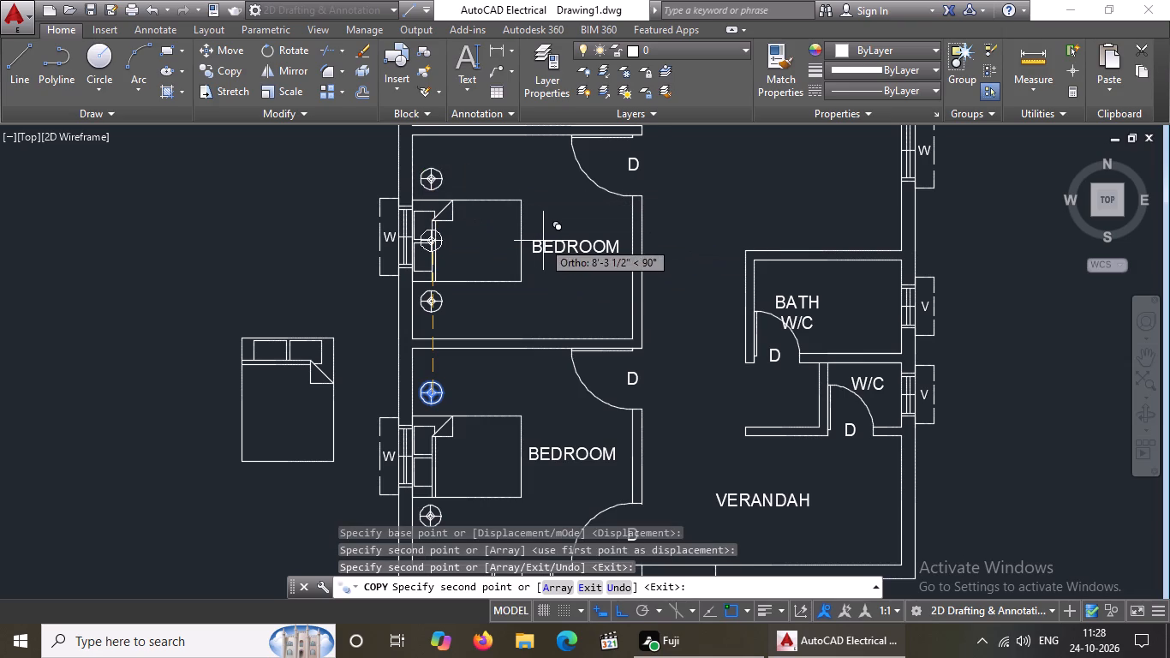
{"action": "scroll", "coordinate": [546, 260], "scroll_direction": "down", "scroll_amount": 2}
{"action": "key", "text": "Escape"}
Move the northernmost bedroom's BEDROOM label about 3'-5 1/2" east, toward that room's east wall.
{"action": "scroll", "coordinate": [536, 284], "scroll_direction": "down", "scroll_amount": 1}
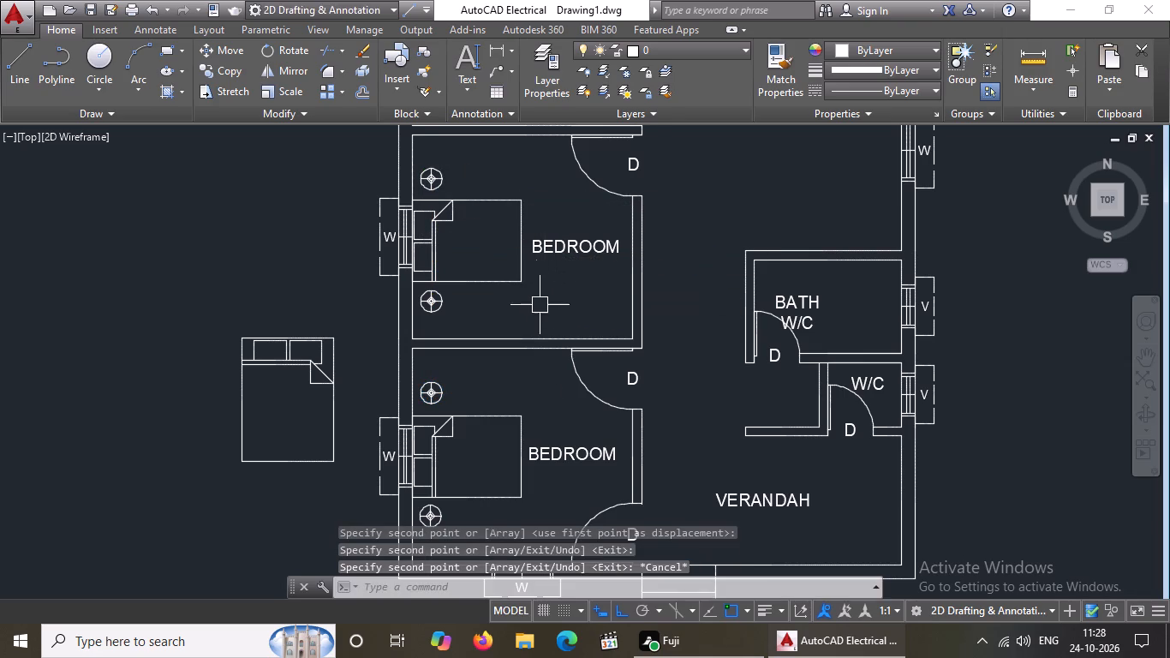
{"action": "scroll", "coordinate": [540, 305], "scroll_direction": "down", "scroll_amount": 2}
{"action": "middle_click_drag", "start_coordinate": [543, 322], "coordinate": [544, 460]}
{"action": "scroll", "coordinate": [571, 392], "scroll_direction": "down", "scroll_amount": 2}
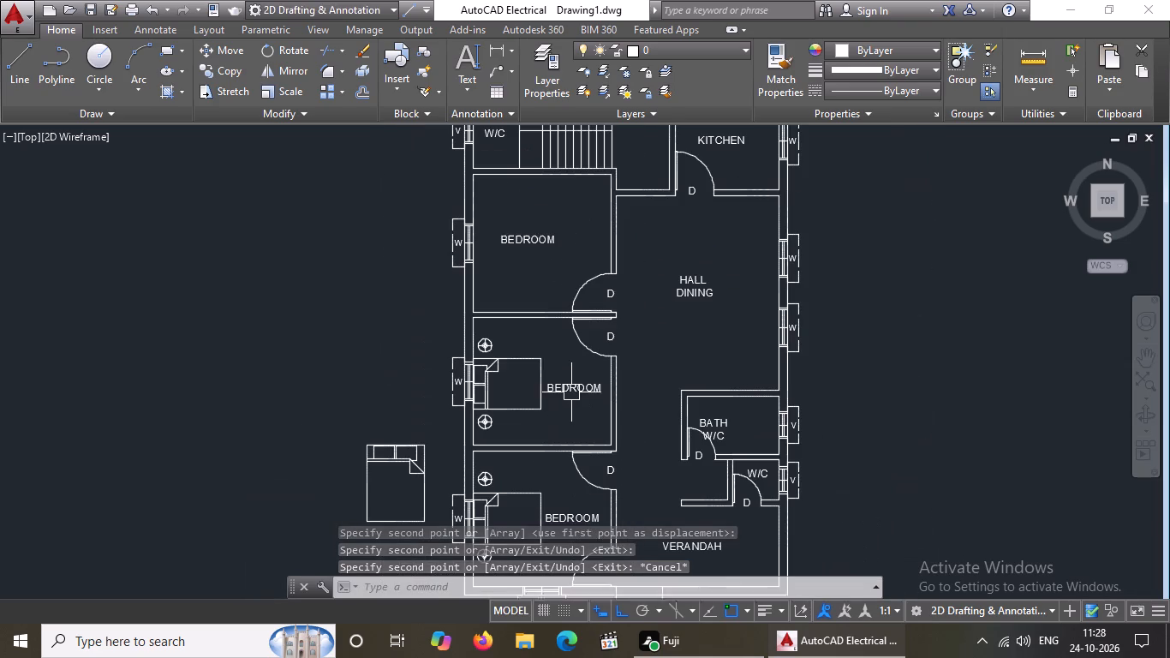
{"action": "scroll", "coordinate": [571, 392], "scroll_direction": "down", "scroll_amount": 2}
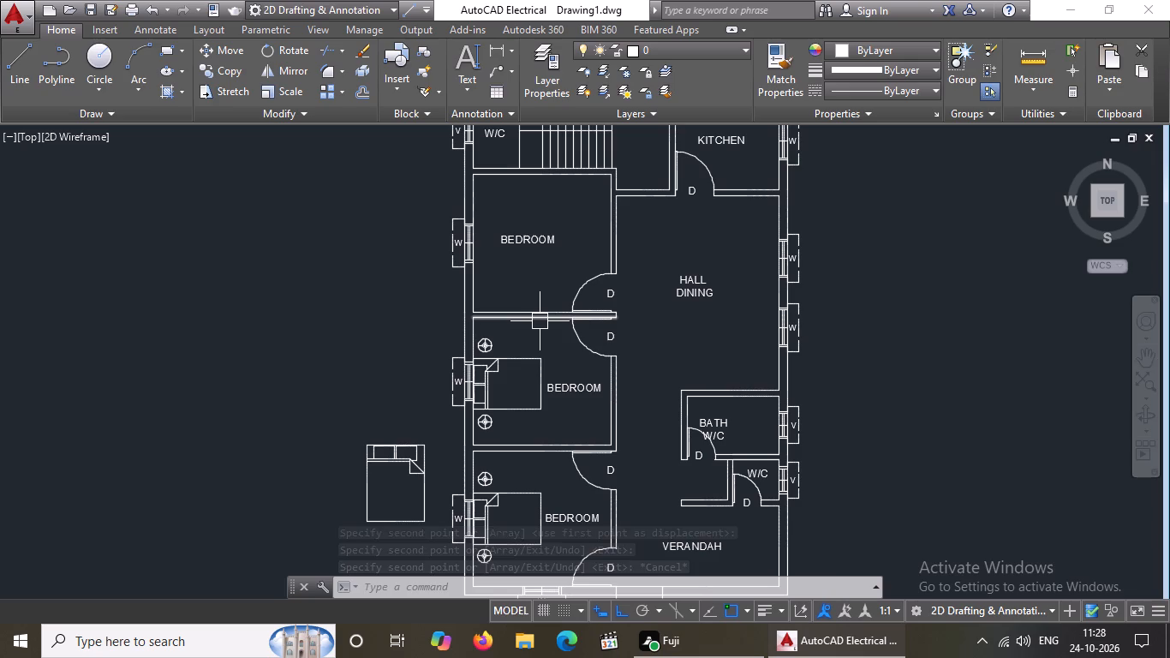
{"action": "left_click", "coordinate": [533, 230]}
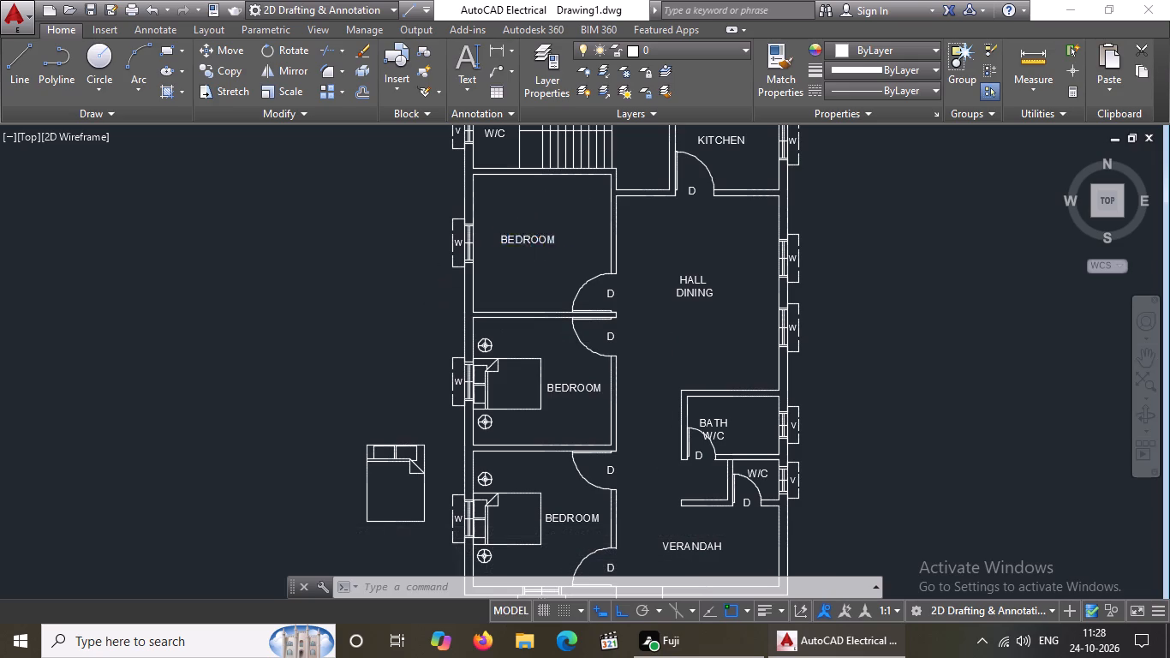
{"action": "left_click", "coordinate": [502, 235]}
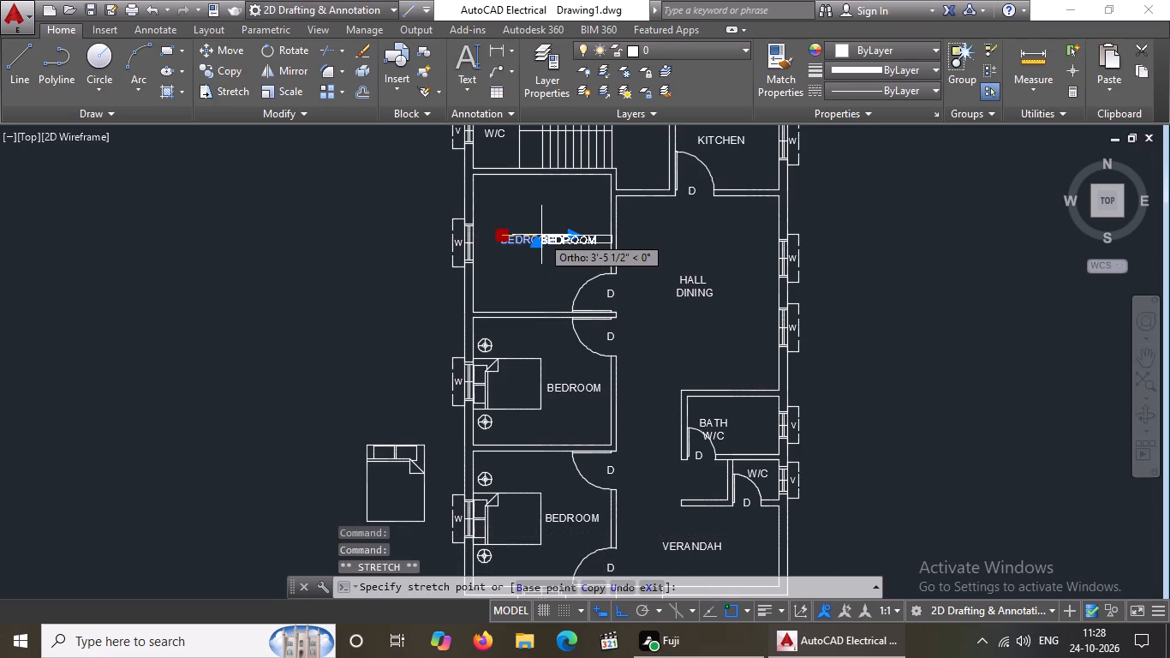
{"action": "left_click", "coordinate": [541, 235]}
{"action": "key", "text": "Escape"}
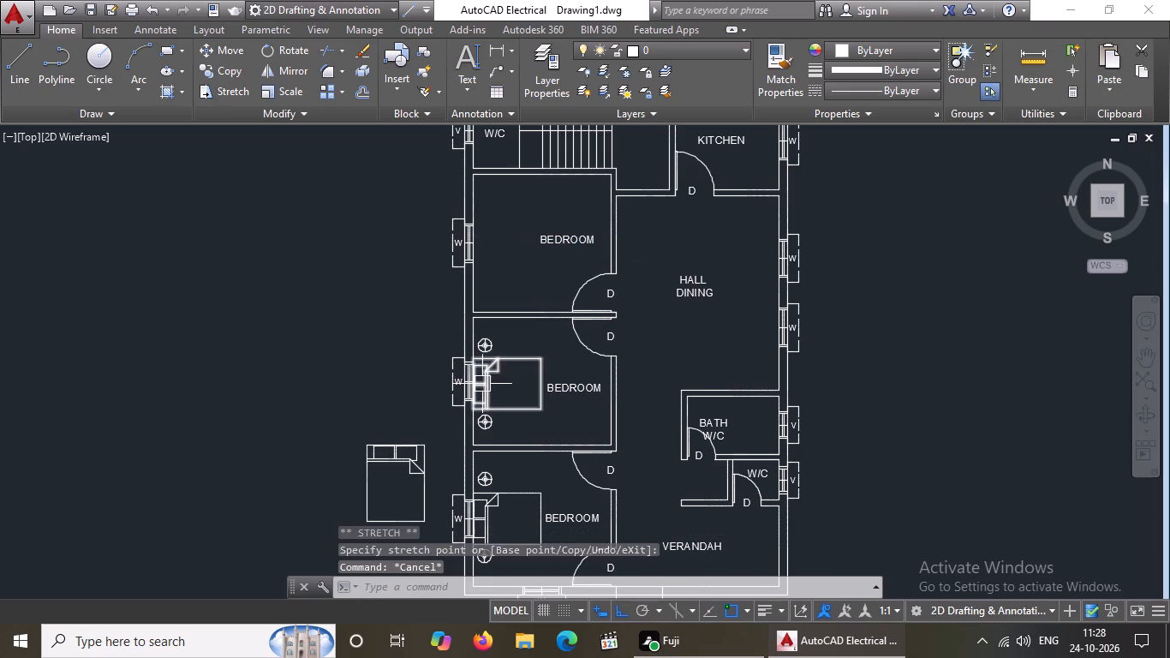
Copy the middle bedroom's bed straight north into the northernmost bedroom, with its headboard against the west wall window.
{"action": "left_click", "coordinate": [482, 383]}
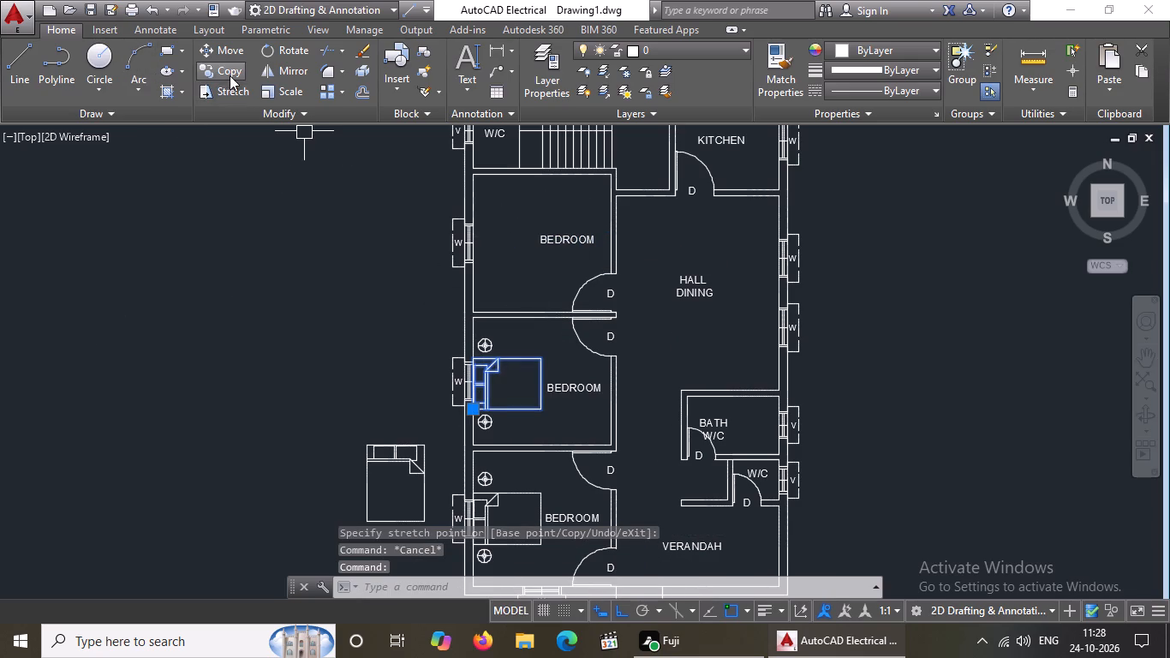
{"action": "left_click", "coordinate": [230, 75]}
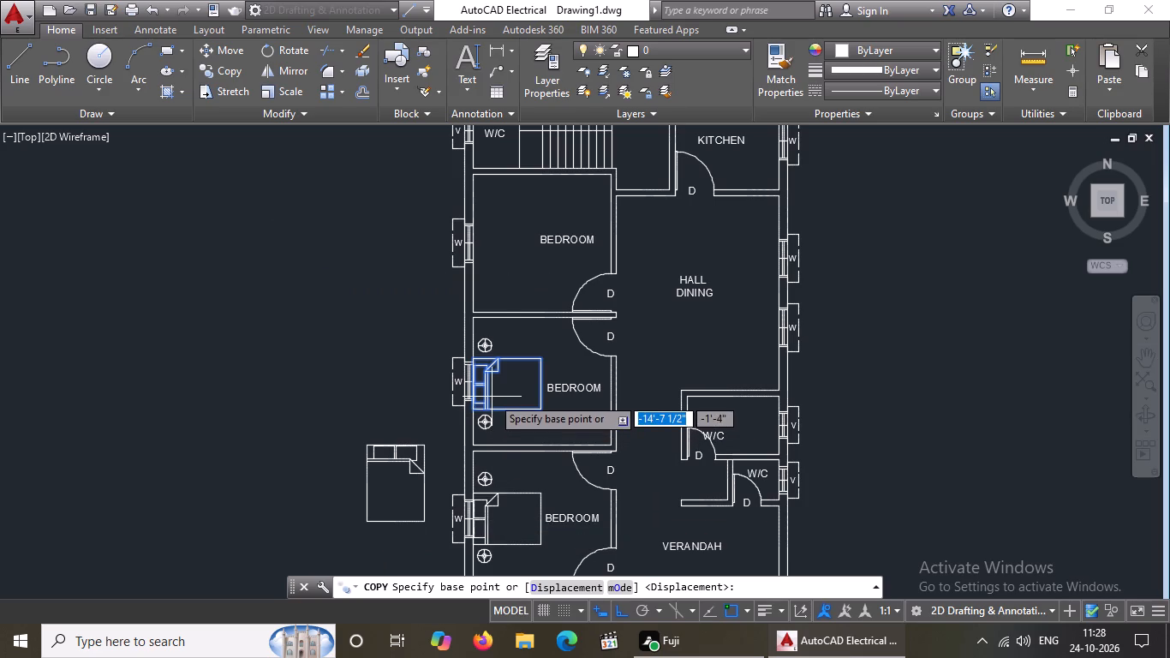
{"action": "left_click", "coordinate": [492, 396]}
{"action": "scroll", "coordinate": [475, 251], "scroll_direction": "up", "scroll_amount": 2}
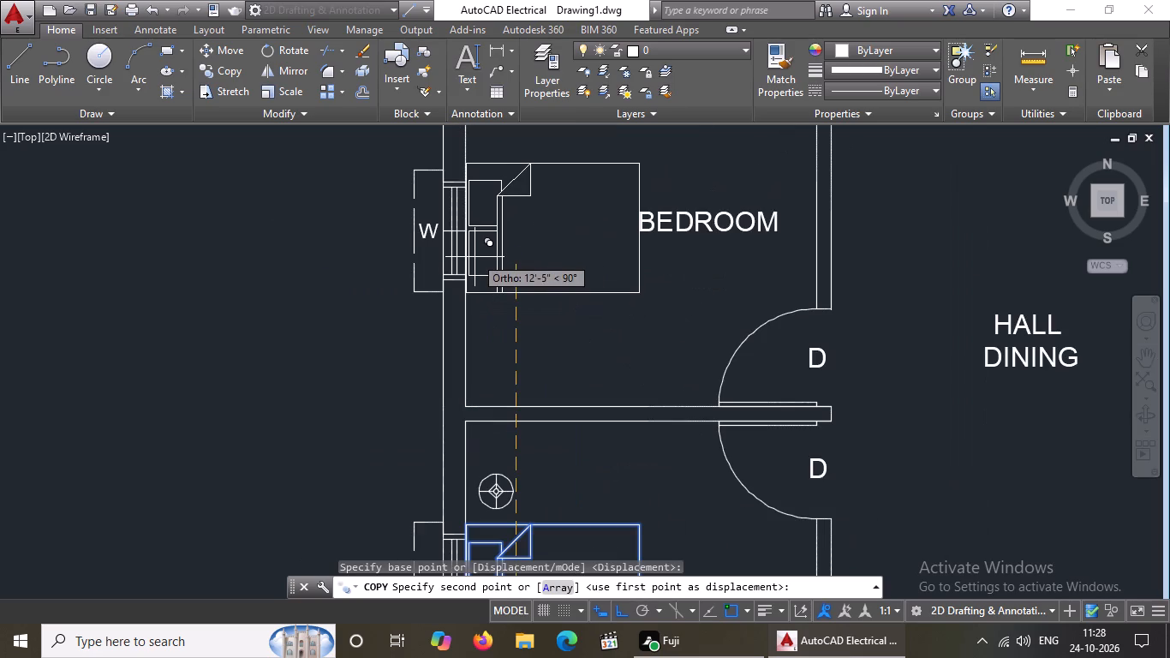
{"action": "left_click", "coordinate": [475, 260]}
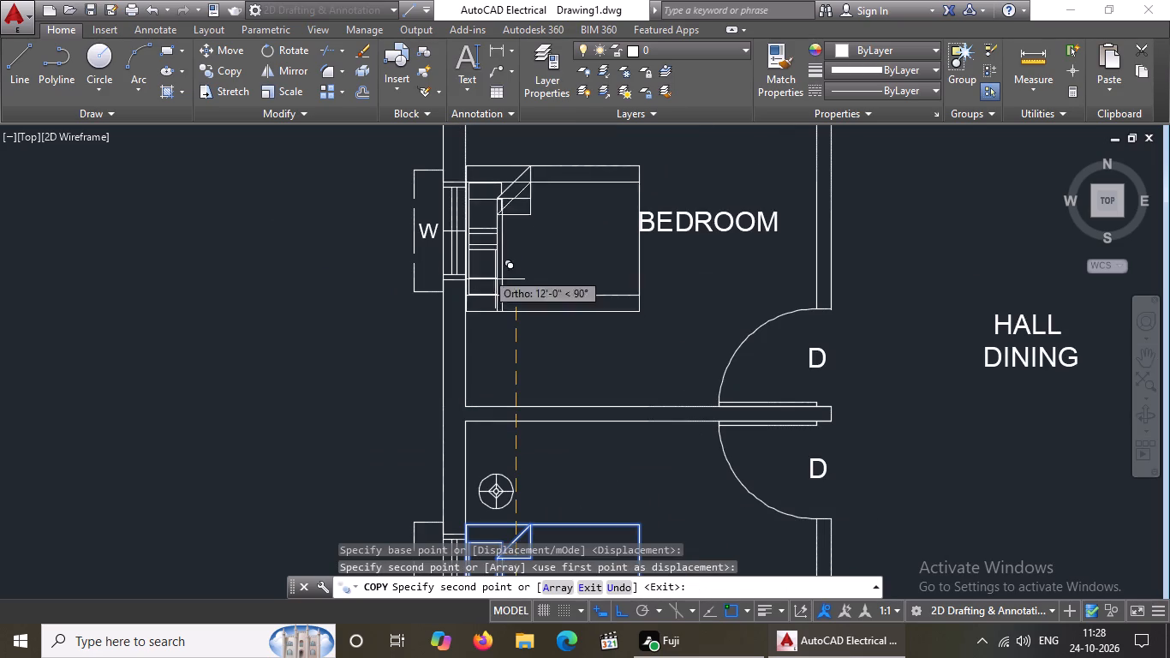
{"action": "key", "text": "Escape"}
Copy the middle bedroom's north table lamp to the south and north sides of the northernmost bedroom's bed headboard.
{"action": "left_click", "coordinate": [499, 493]}
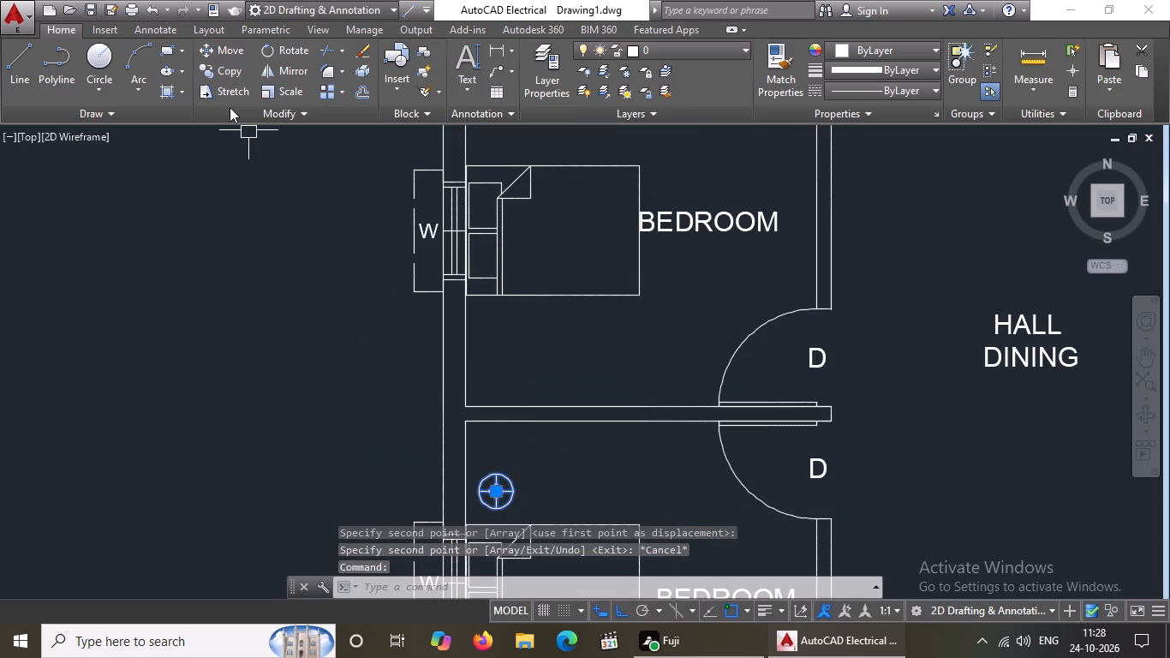
{"action": "left_click", "coordinate": [228, 71]}
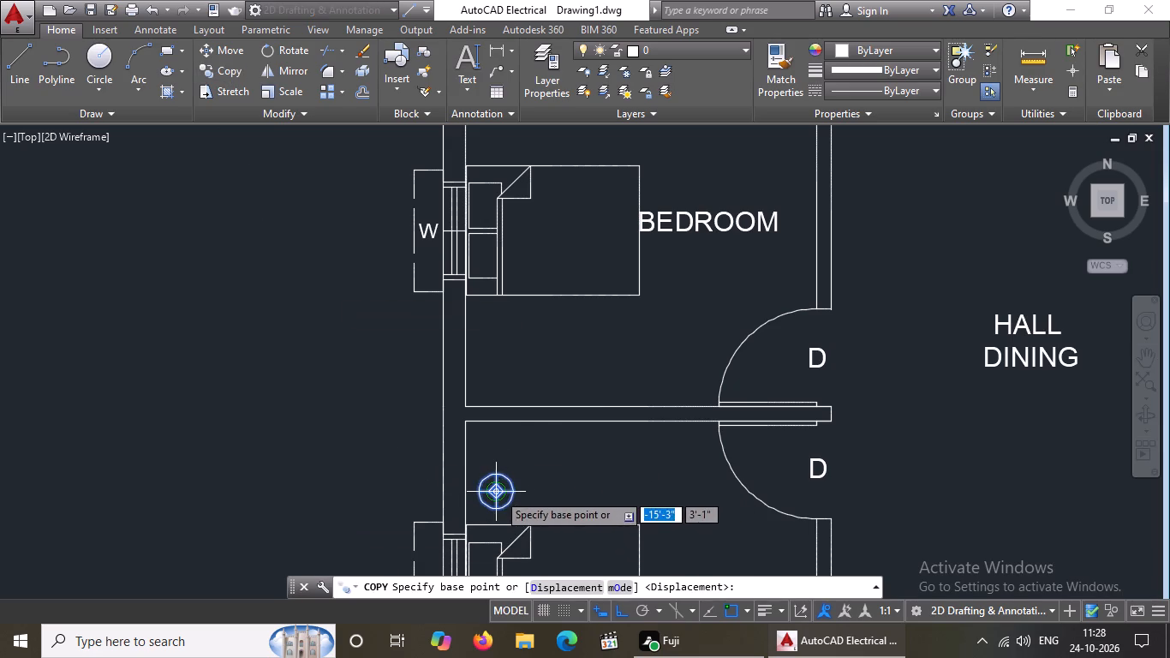
{"action": "left_click", "coordinate": [498, 493]}
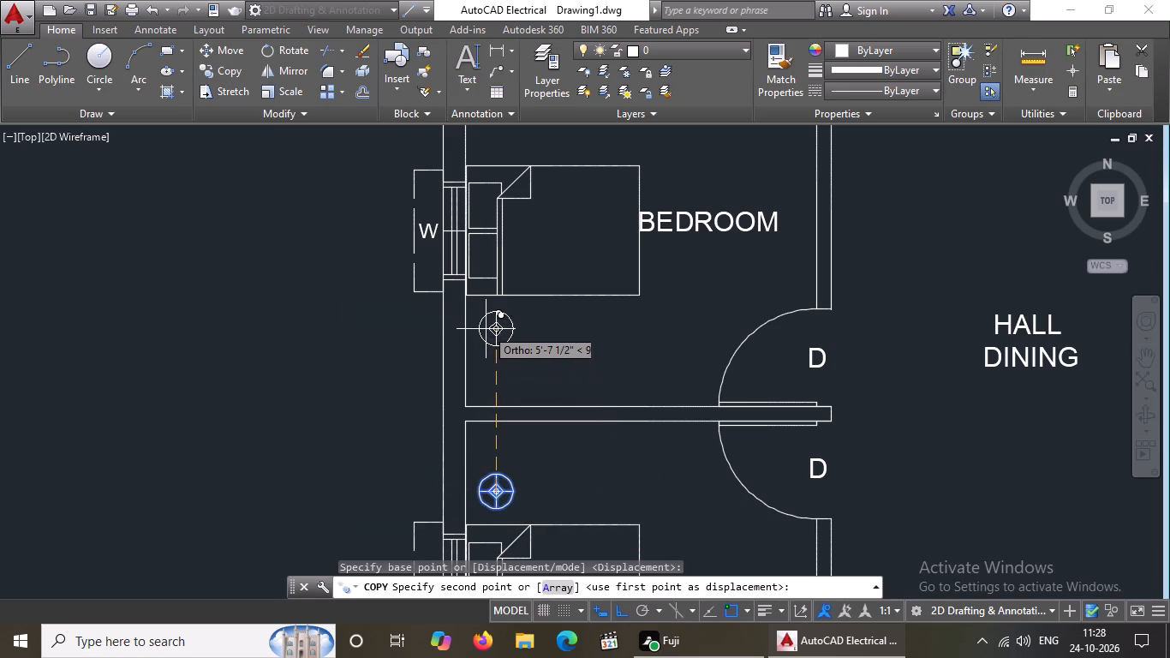
{"action": "left_click", "coordinate": [486, 329]}
{"action": "scroll", "coordinate": [506, 216], "scroll_direction": "down", "scroll_amount": 1}
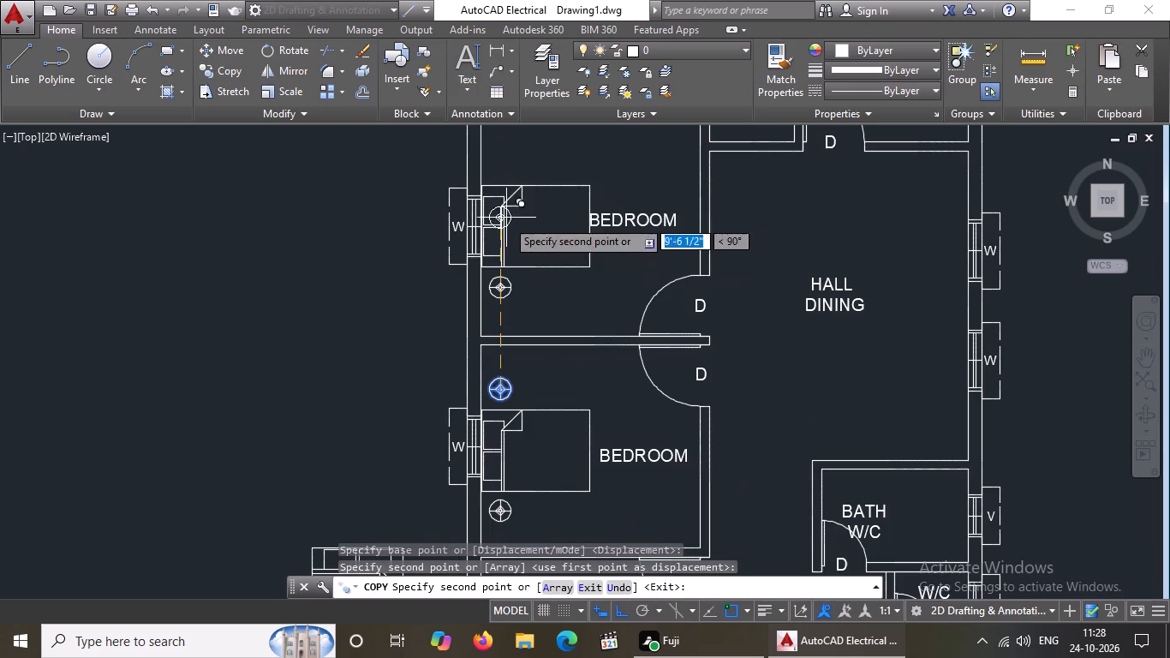
{"action": "left_click", "coordinate": [509, 164]}
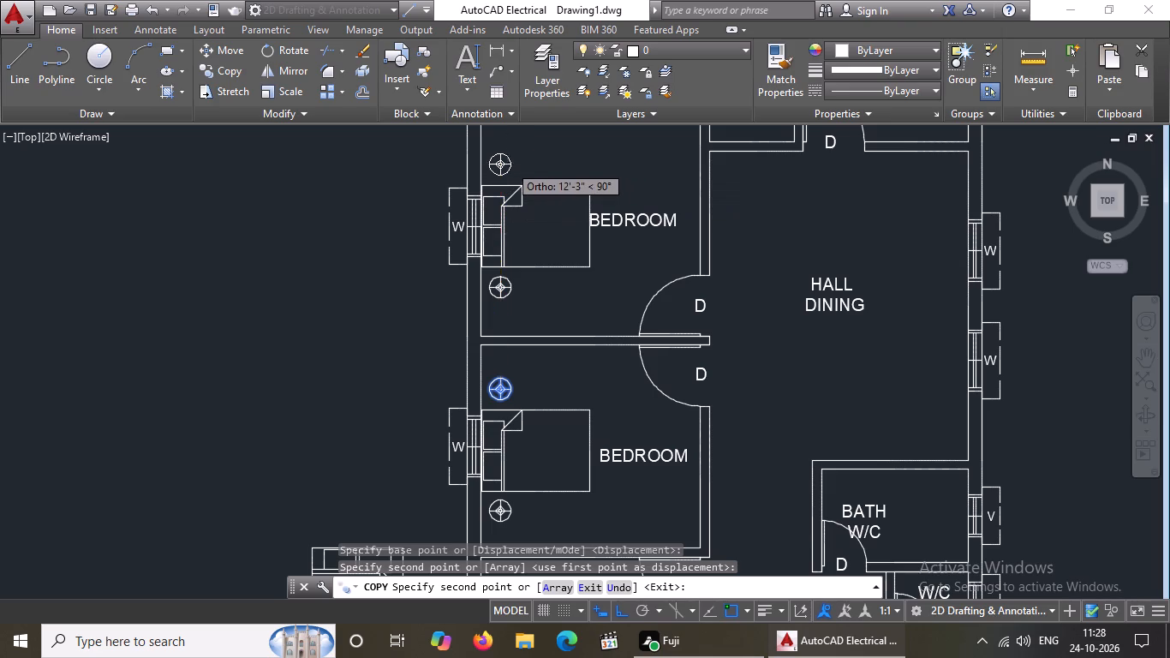
{"action": "scroll", "coordinate": [576, 254], "scroll_direction": "down", "scroll_amount": 3}
{"action": "key", "text": "Escape"}
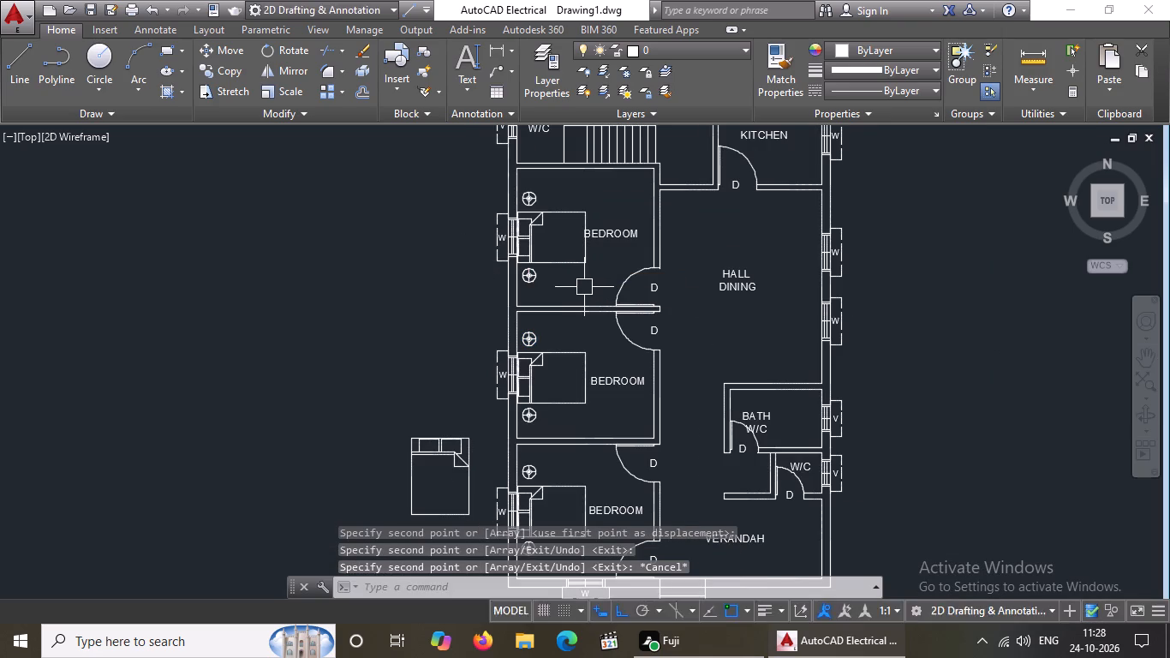
Delete the spare queen bed lying outside the house, west of the plan.
{"action": "scroll", "coordinate": [584, 287], "scroll_direction": "down", "scroll_amount": 4}
{"action": "scroll", "coordinate": [618, 408], "scroll_direction": "down", "scroll_amount": 1}
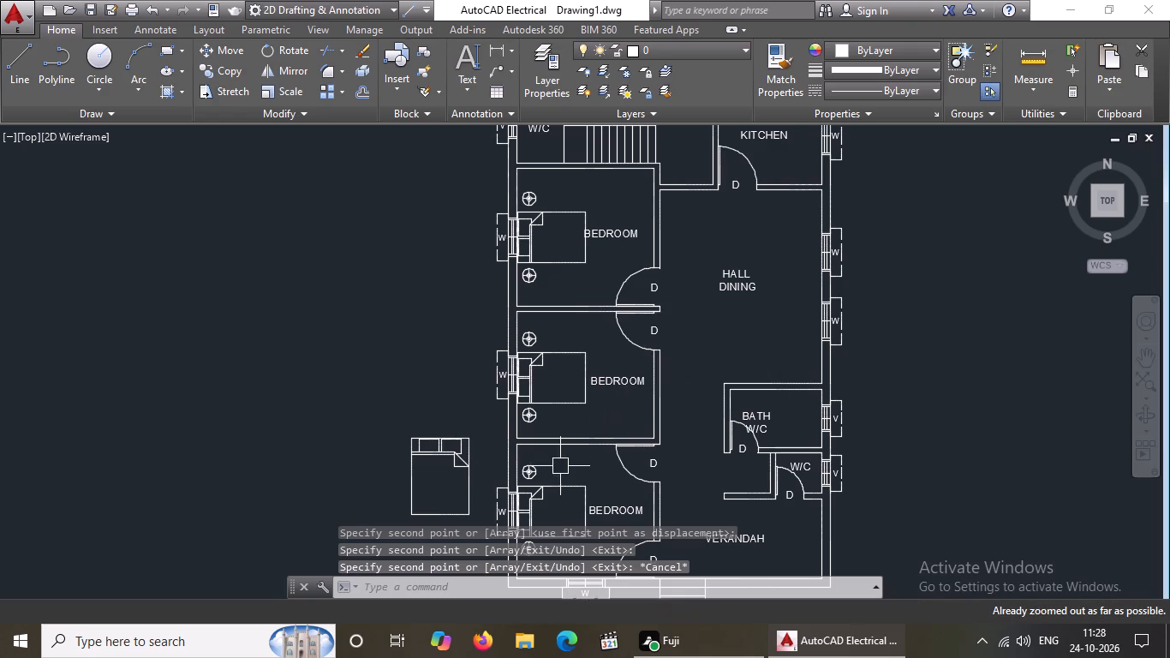
{"action": "left_click", "coordinate": [412, 447]}
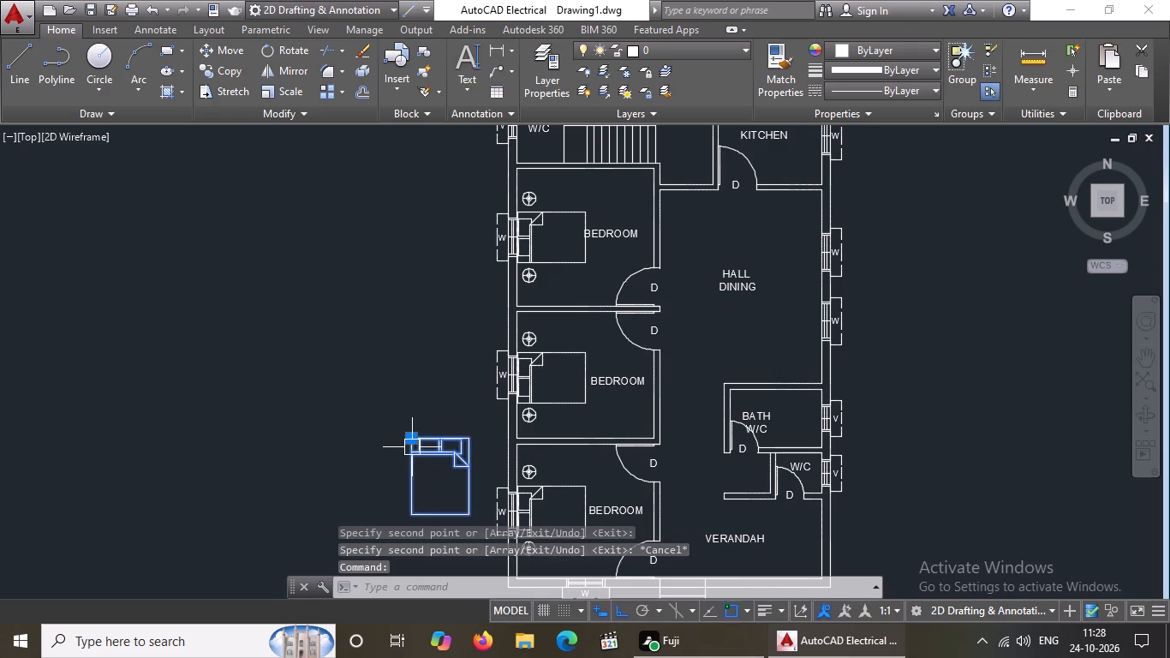
{"action": "key", "text": "Delete"}
Open DesignCenter and browse the en-us sample library to the blocks of House Designer.dwg.
{"action": "scroll", "coordinate": [530, 404], "scroll_direction": "down", "scroll_amount": 4}
{"action": "middle_click_drag", "start_coordinate": [626, 497], "coordinate": [620, 491]}
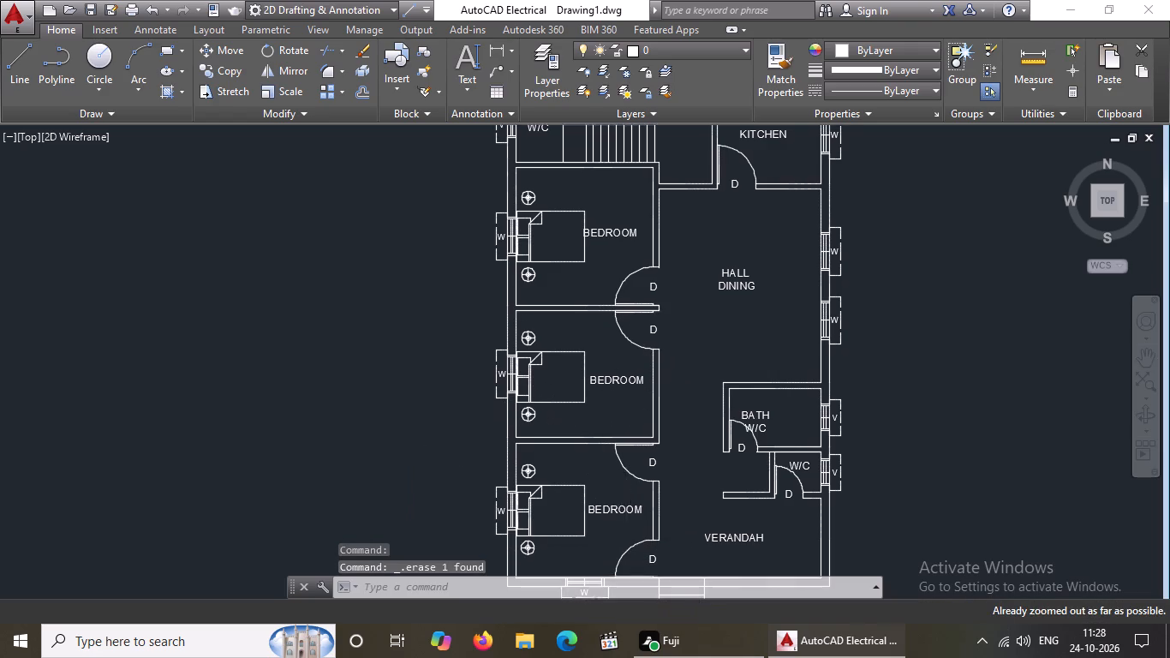
{"action": "middle_click_drag", "start_coordinate": [620, 491], "coordinate": [581, 448]}
{"action": "scroll", "coordinate": [743, 400], "scroll_direction": "up", "scroll_amount": 1}
{"action": "scroll", "coordinate": [743, 400], "scroll_direction": "down", "scroll_amount": 3}
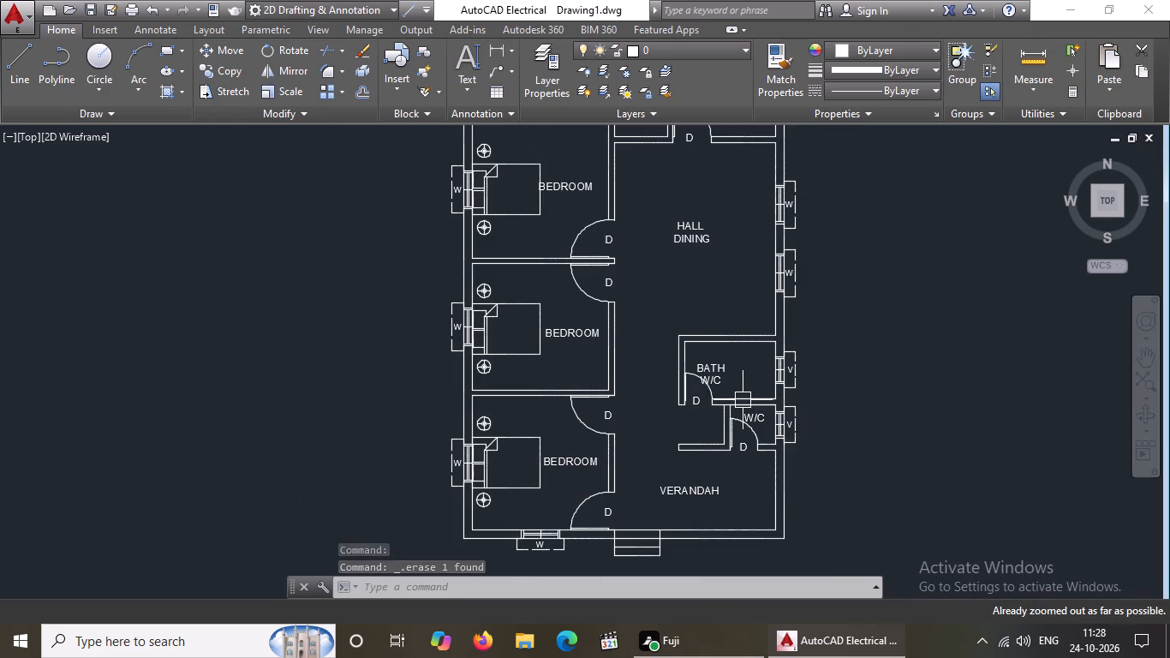
{"action": "key", "text": "Escape"}
{"action": "type", "text": "DC"}
{"action": "key", "text": "space"}
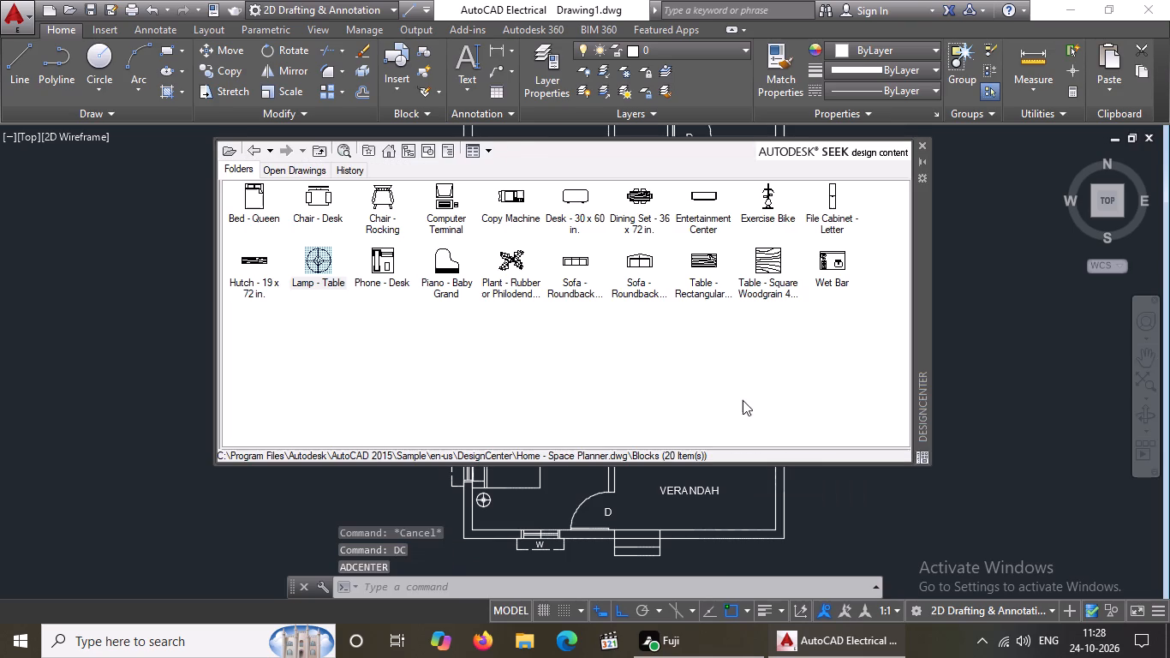
{"action": "left_click", "coordinate": [393, 148]}
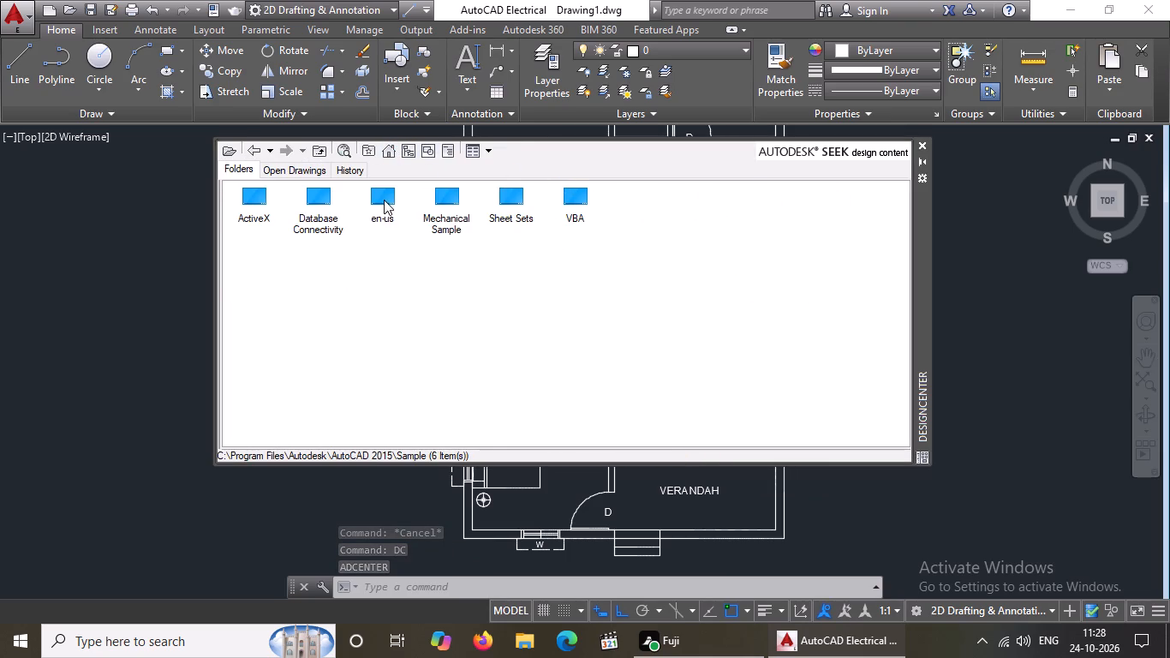
{"action": "double_click", "coordinate": [385, 199]}
{"action": "left_click", "coordinate": [243, 204]}
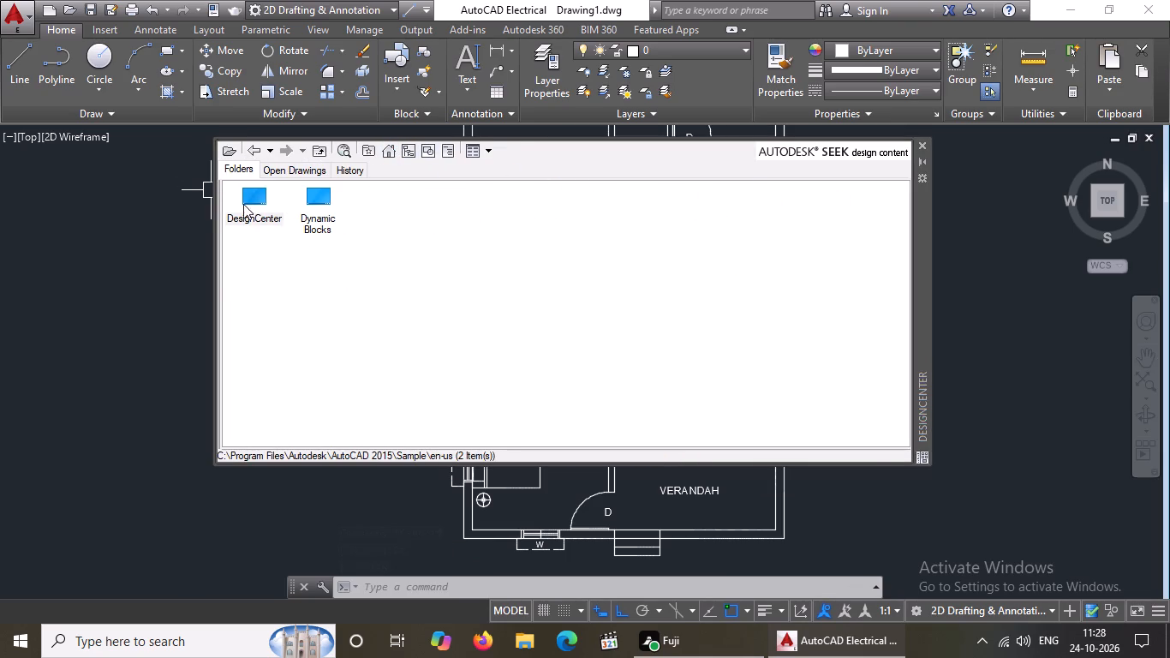
{"action": "left_click", "coordinate": [250, 212]}
{"action": "double_click", "coordinate": [258, 194]}
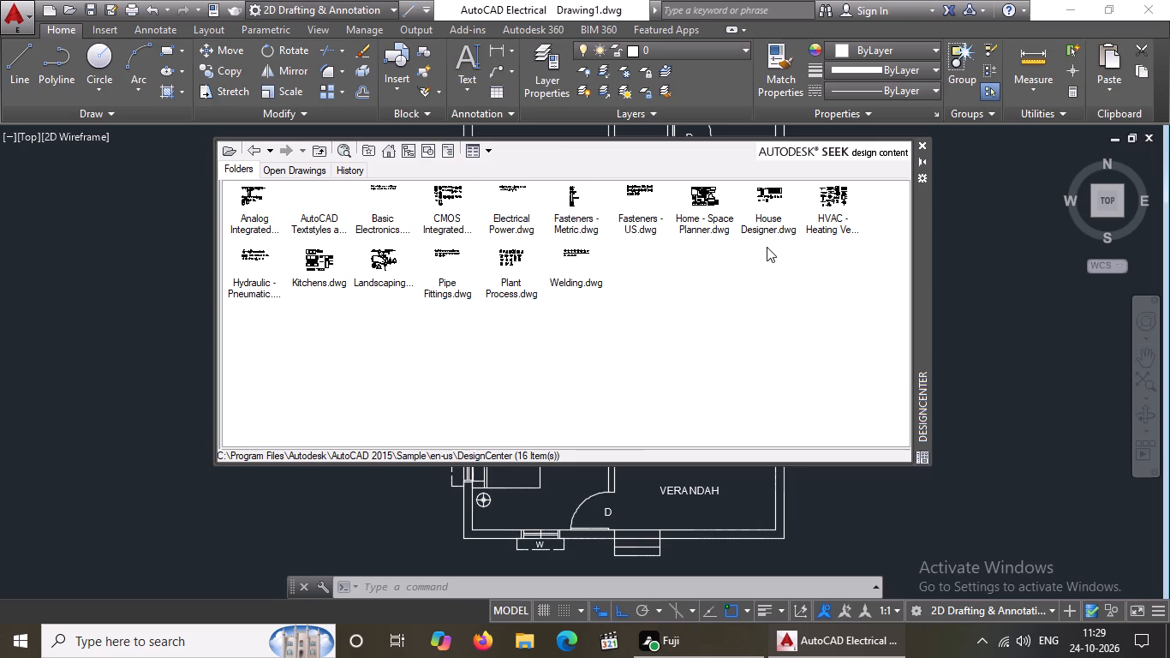
{"action": "double_click", "coordinate": [767, 216]}
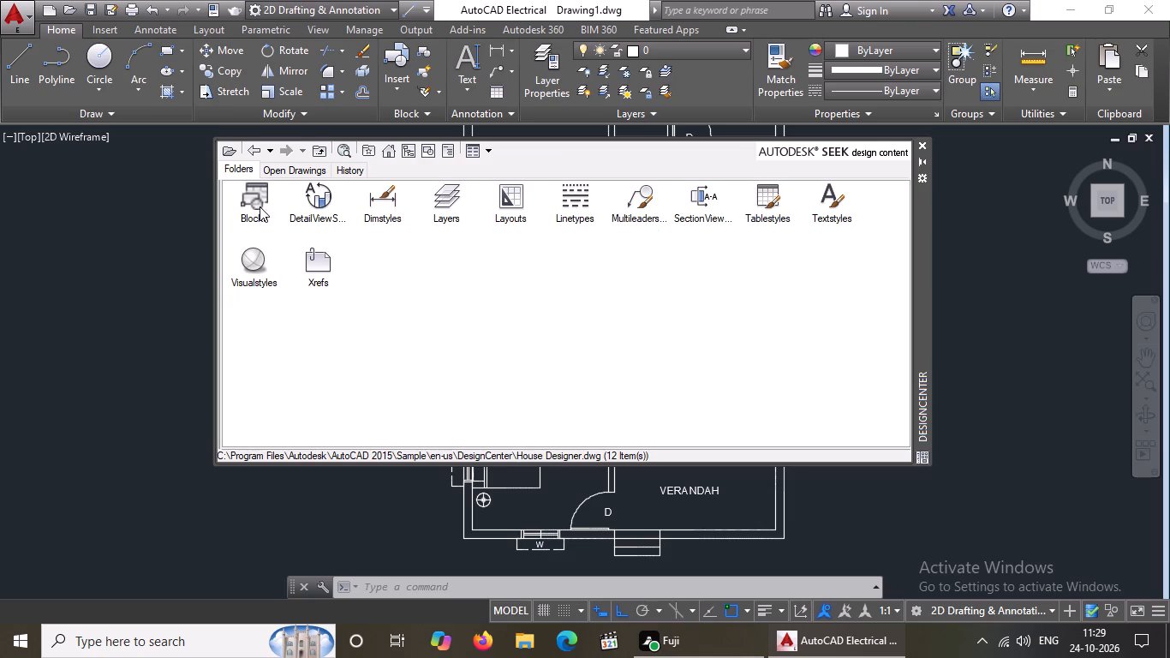
{"action": "double_click", "coordinate": [259, 206]}
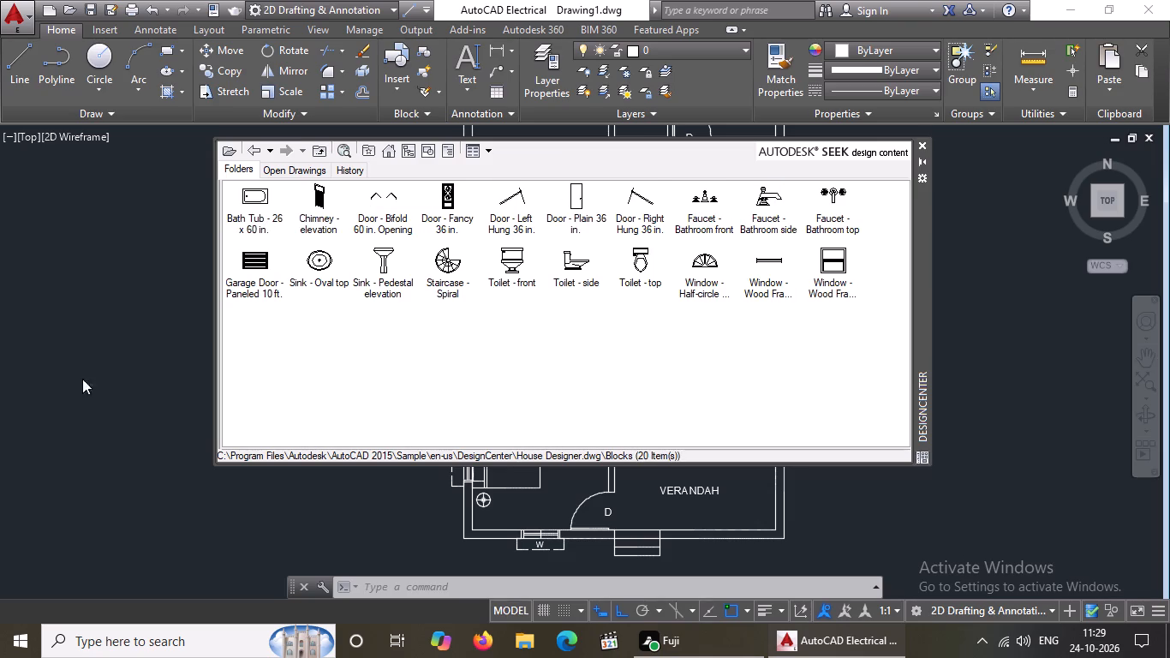
Insert the Bath Tub - 26 x 60 in. block at scale 1 and the Sink - Oval top block in the empty area west of the house.
{"action": "double_click", "coordinate": [253, 210]}
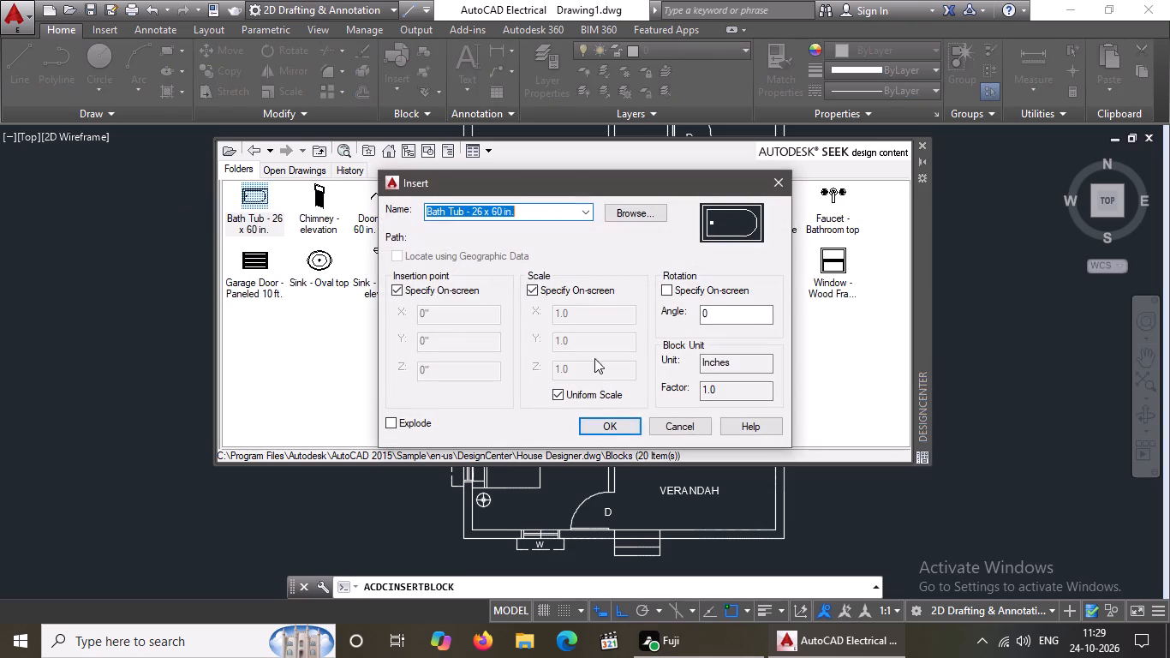
{"action": "left_click", "coordinate": [628, 428]}
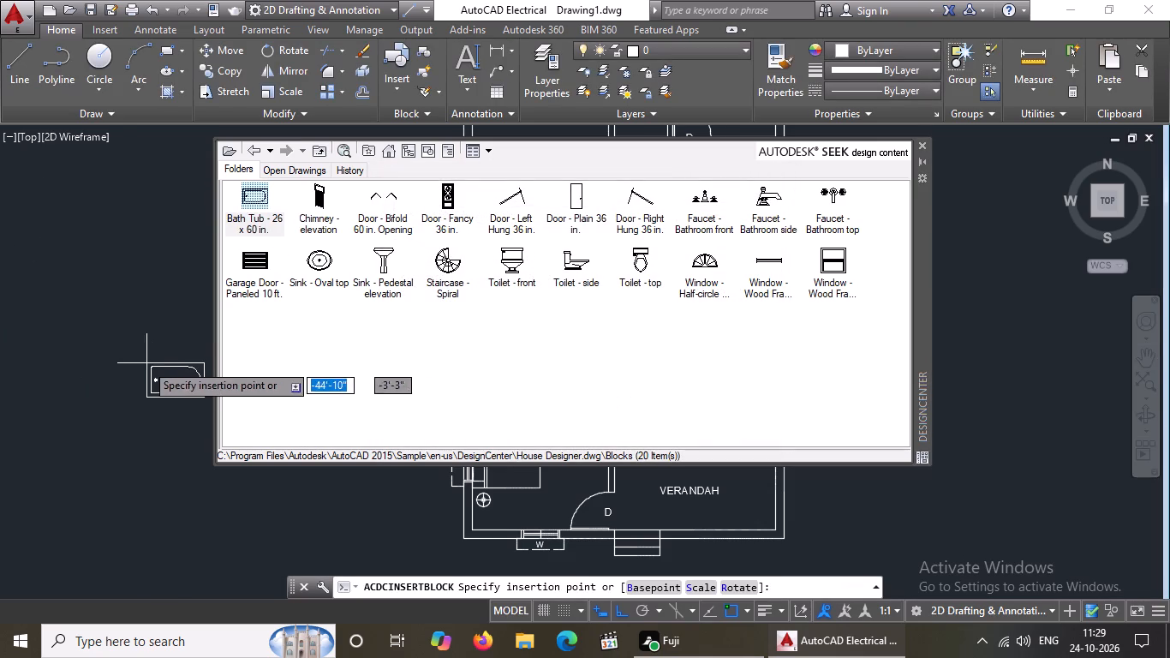
{"action": "left_click", "coordinate": [137, 368]}
{"action": "key", "text": "Return"}
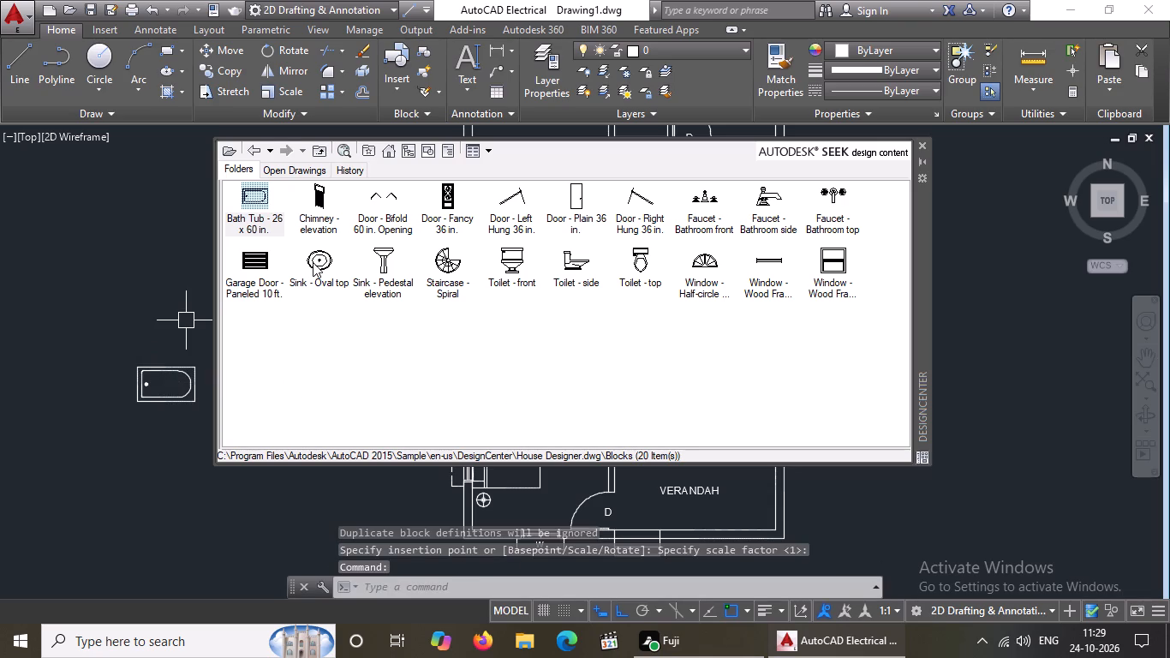
{"action": "left_click_drag", "start_coordinate": [314, 261], "coordinate": [138, 296]}
{"action": "key", "text": "Return"}
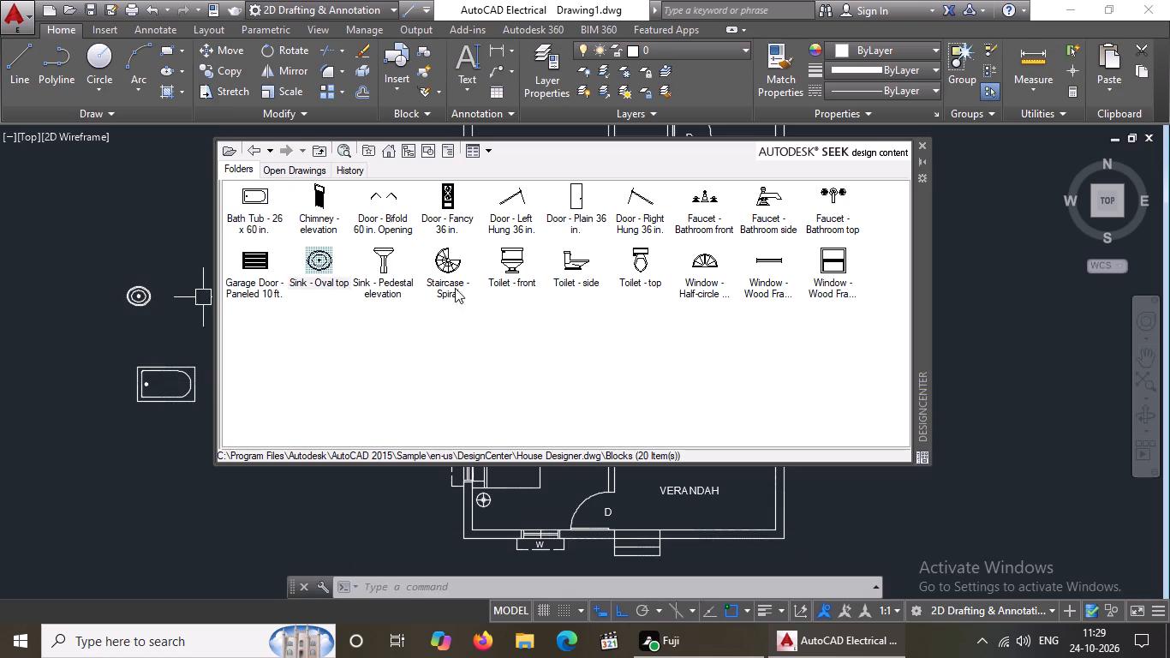
{"action": "left_click", "coordinate": [775, 183]}
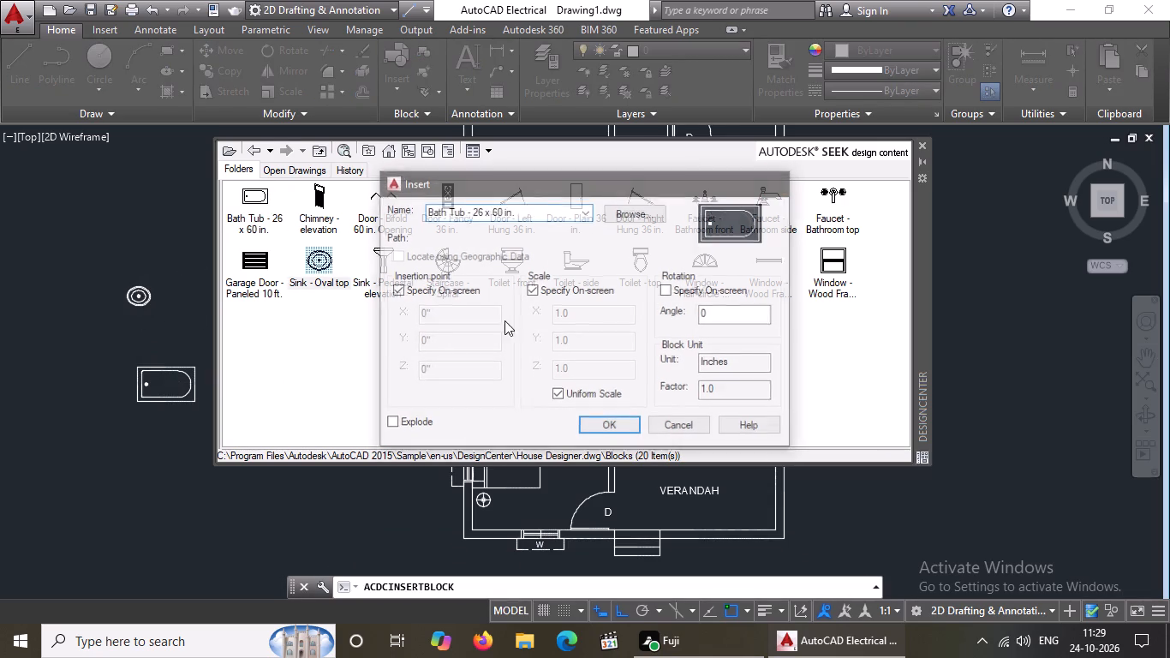
Place the Toilet - top and Faucet - Bathroom top blocks beside the sink west of the house, and close DesignCenter.
{"action": "left_click_drag", "start_coordinate": [644, 272], "coordinate": [9, 271]}
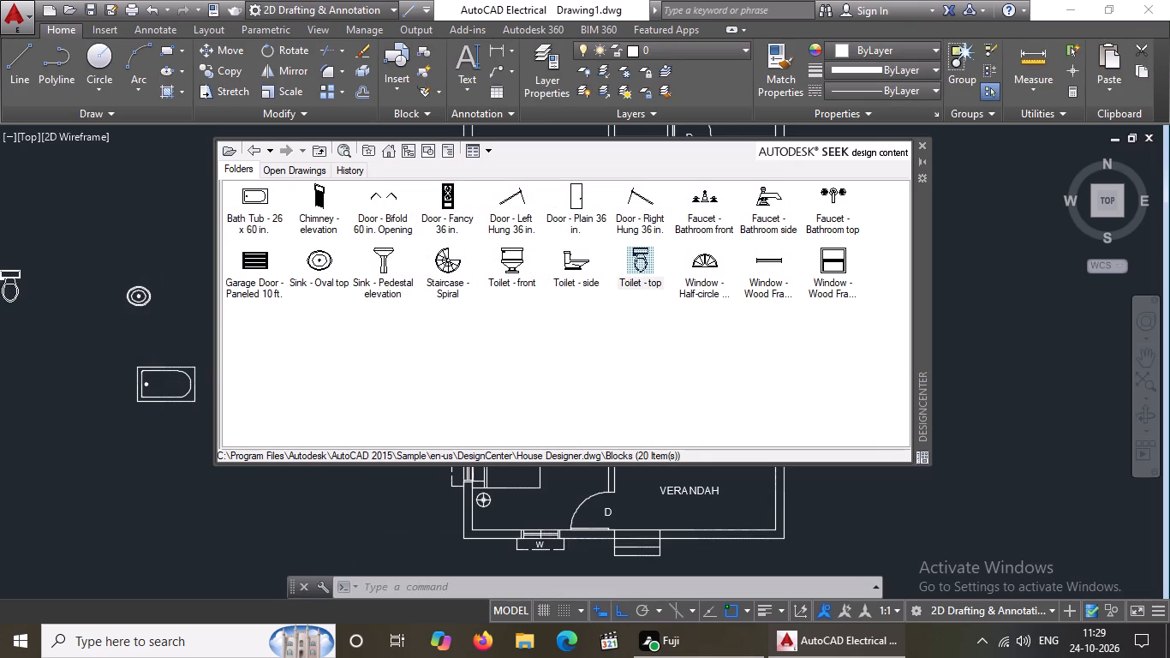
{"action": "left_click_drag", "start_coordinate": [9, 271], "coordinate": [77, 266]}
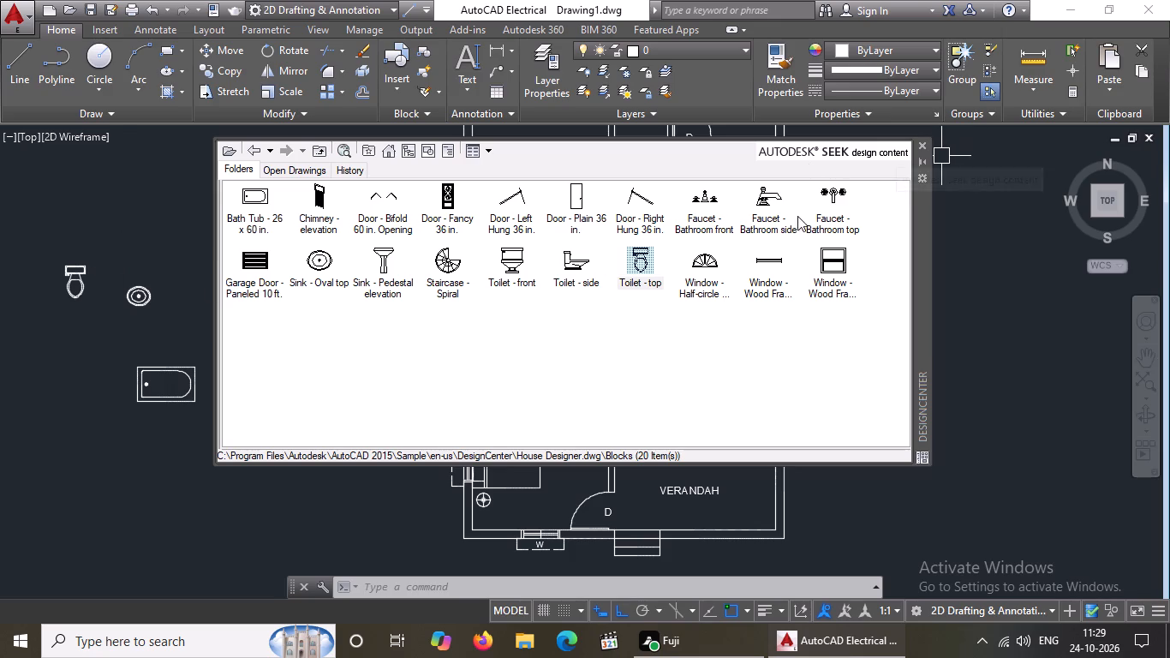
{"action": "left_click_drag", "start_coordinate": [831, 193], "coordinate": [177, 278]}
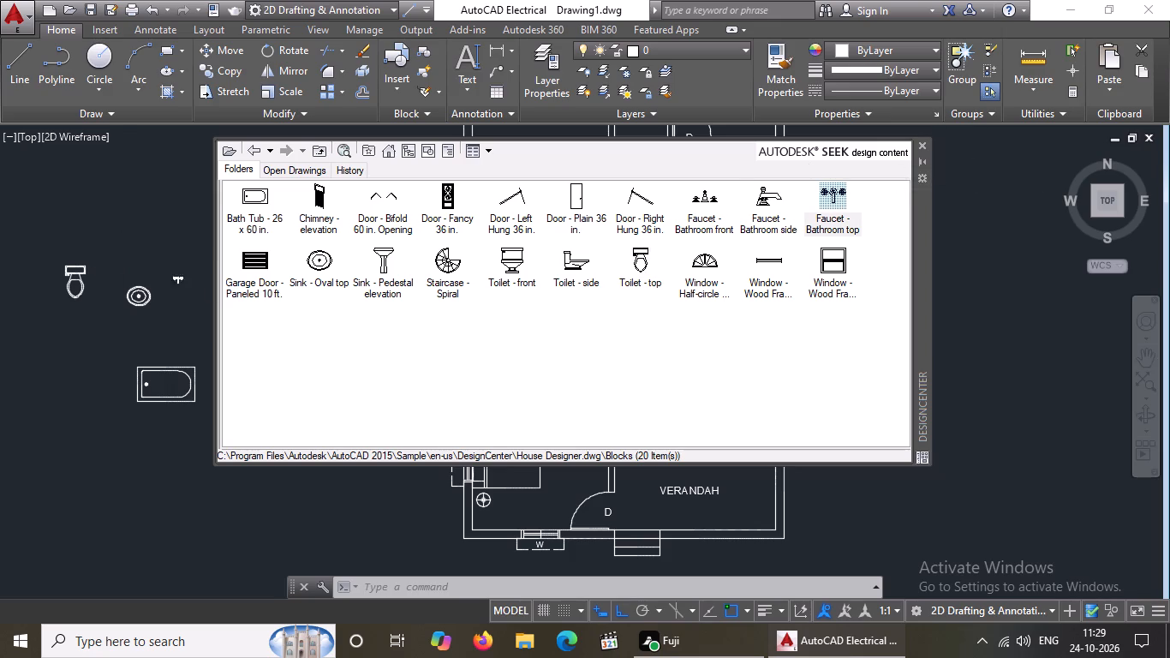
{"action": "left_click_drag", "start_coordinate": [177, 278], "coordinate": [164, 275]}
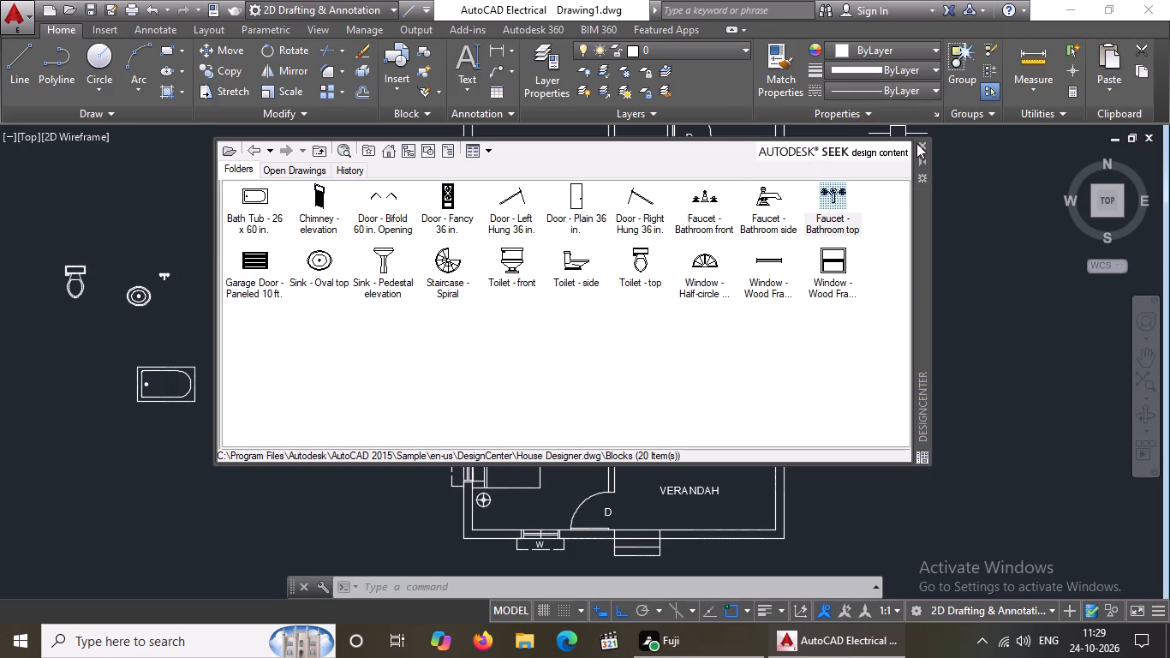
{"action": "left_click", "coordinate": [922, 142]}
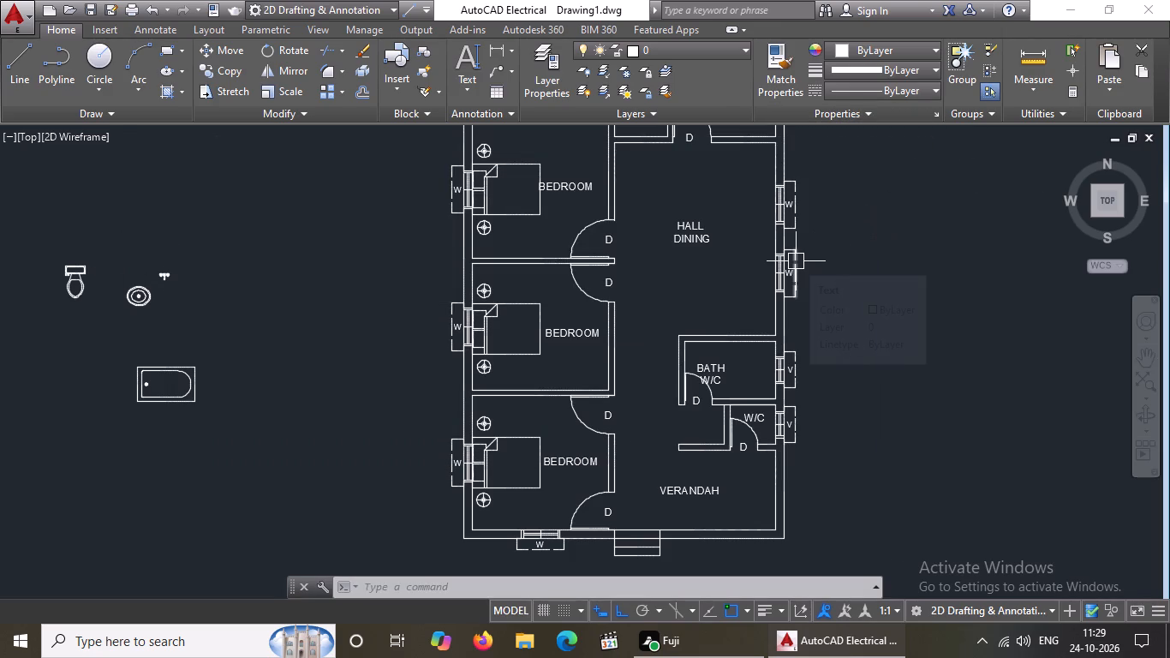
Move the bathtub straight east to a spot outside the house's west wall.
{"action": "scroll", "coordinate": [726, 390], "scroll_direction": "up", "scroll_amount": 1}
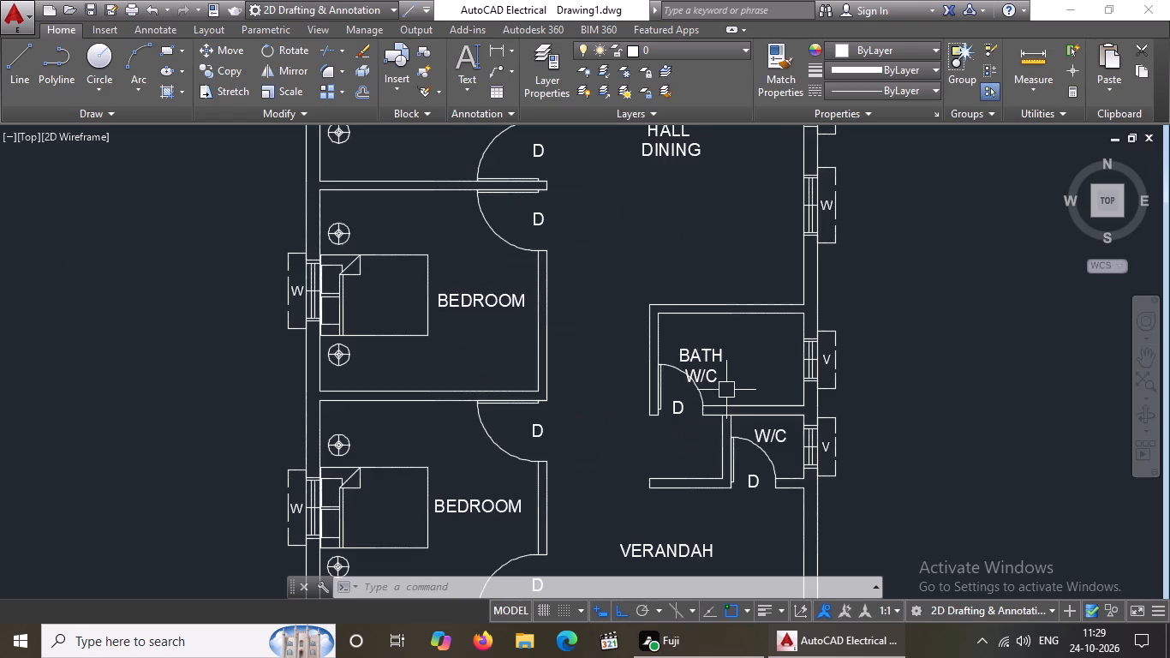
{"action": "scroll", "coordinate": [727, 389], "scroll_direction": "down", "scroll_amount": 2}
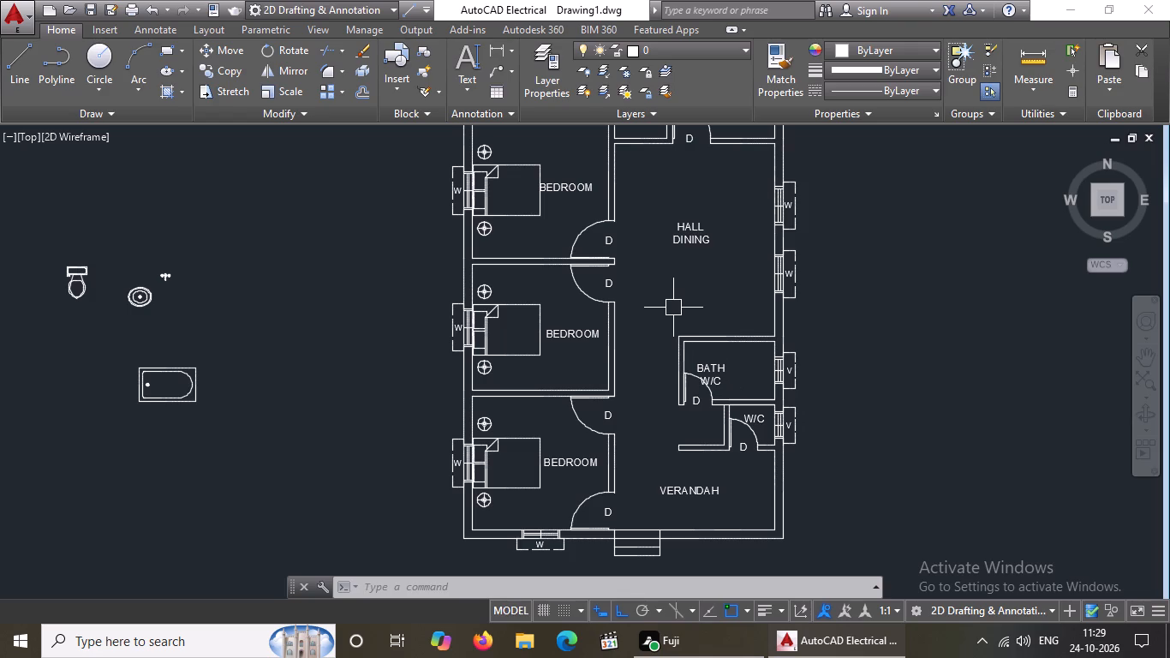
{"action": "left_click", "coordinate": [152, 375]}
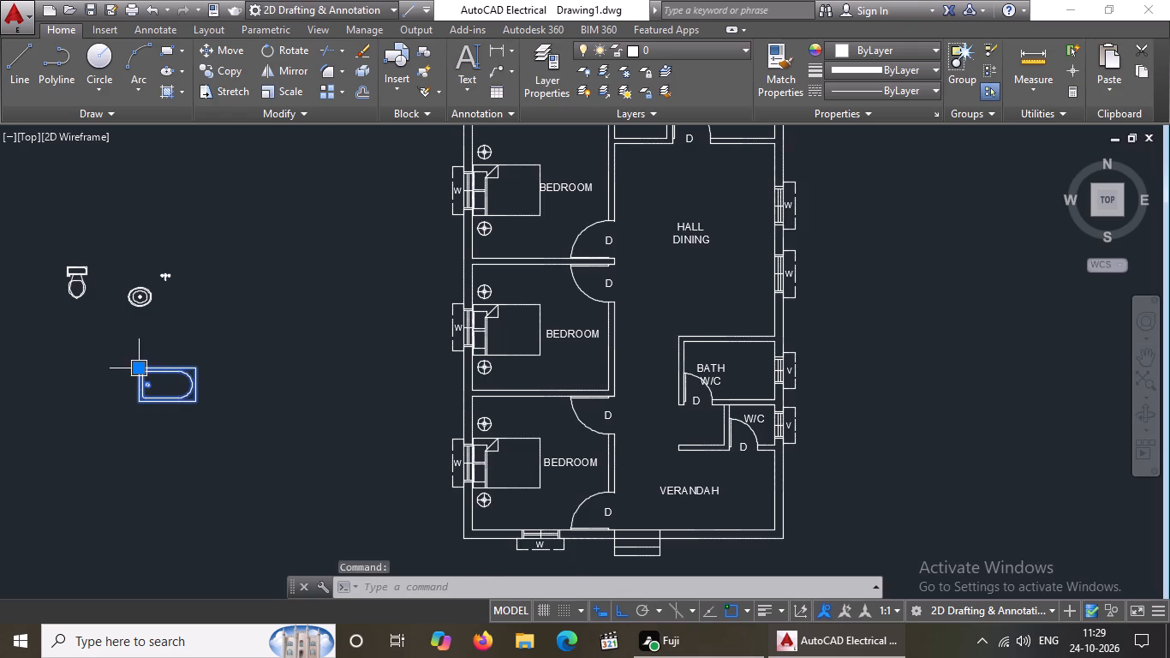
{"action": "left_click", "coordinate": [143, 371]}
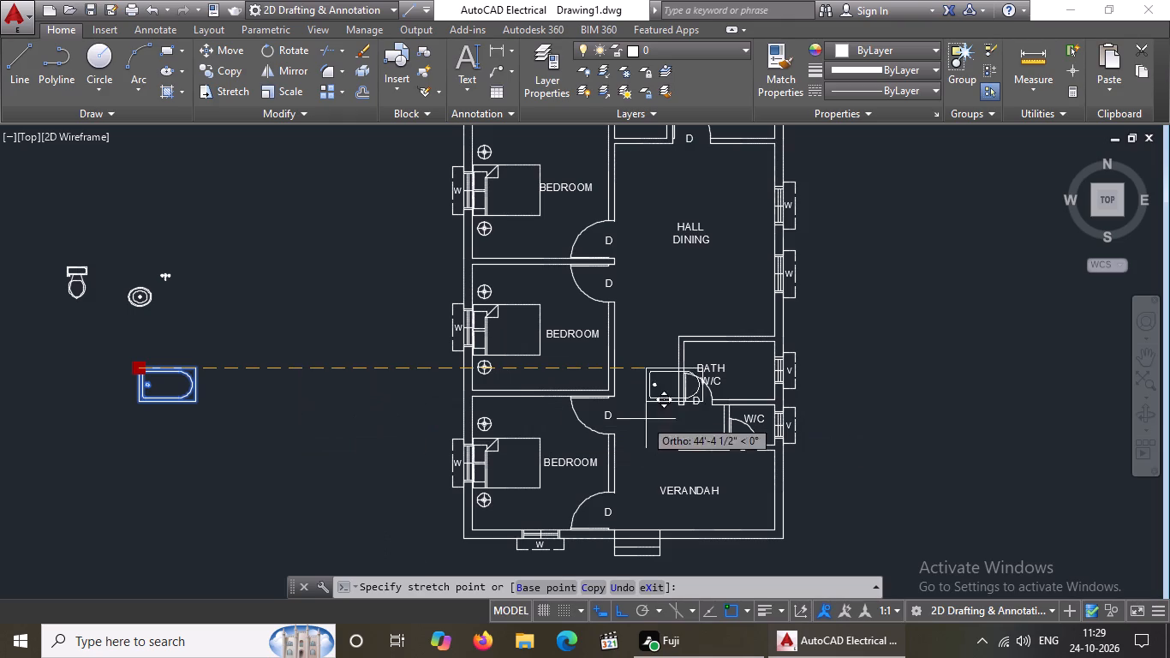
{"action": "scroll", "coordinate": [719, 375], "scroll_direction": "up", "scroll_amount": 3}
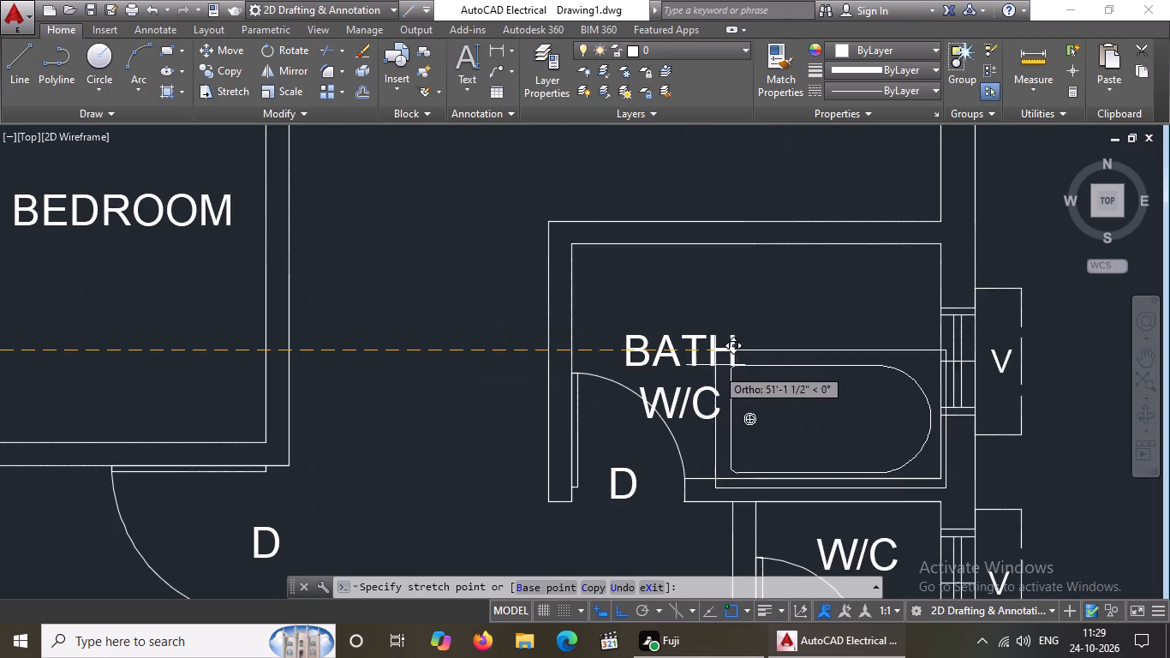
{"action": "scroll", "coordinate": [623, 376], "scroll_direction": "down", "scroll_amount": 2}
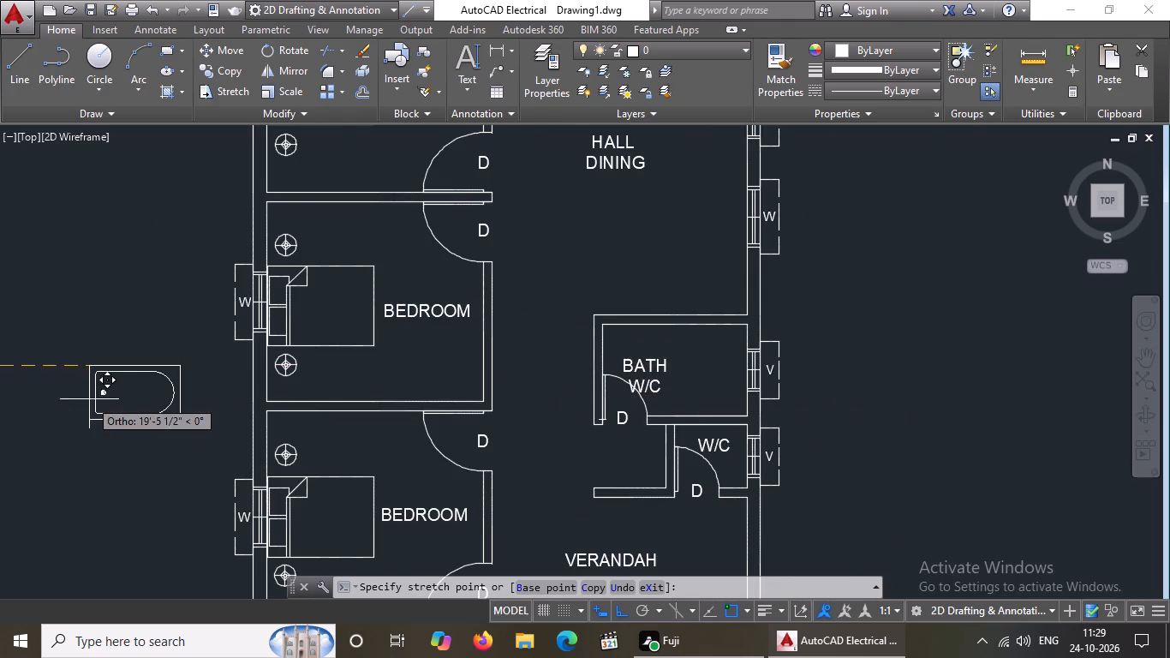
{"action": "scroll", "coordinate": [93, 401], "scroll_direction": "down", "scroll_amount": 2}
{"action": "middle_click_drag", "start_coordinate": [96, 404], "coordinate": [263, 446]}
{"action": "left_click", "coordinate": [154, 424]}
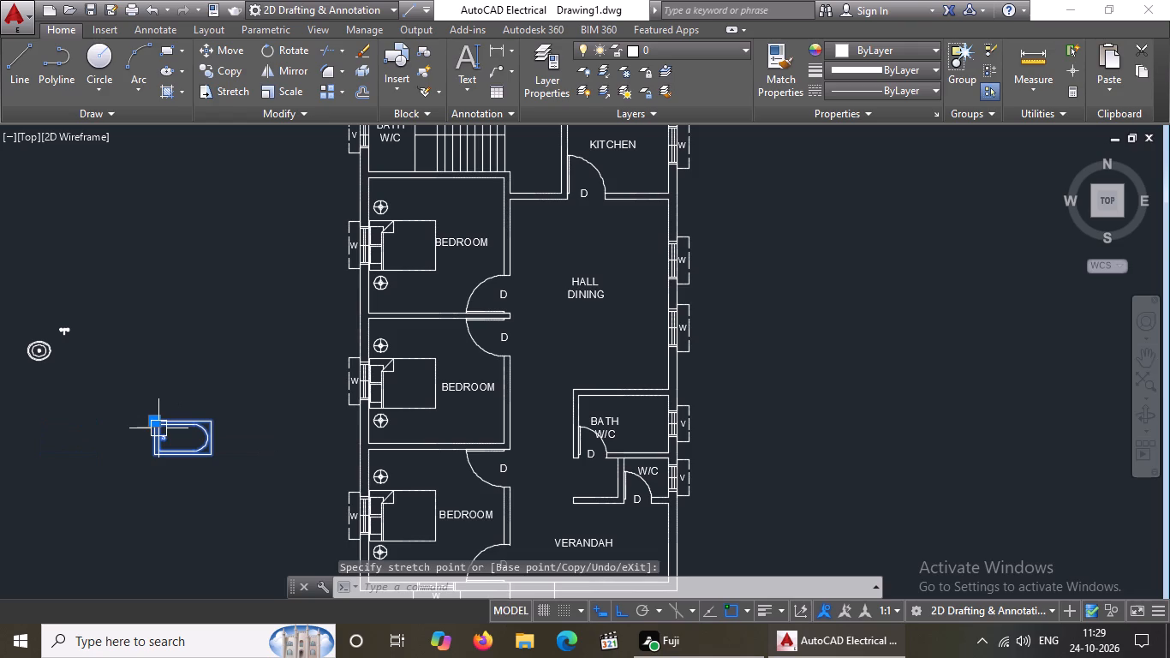
Rotate the bathtub 90 degrees so its long side runs north-south.
{"action": "left_click", "coordinate": [160, 432]}
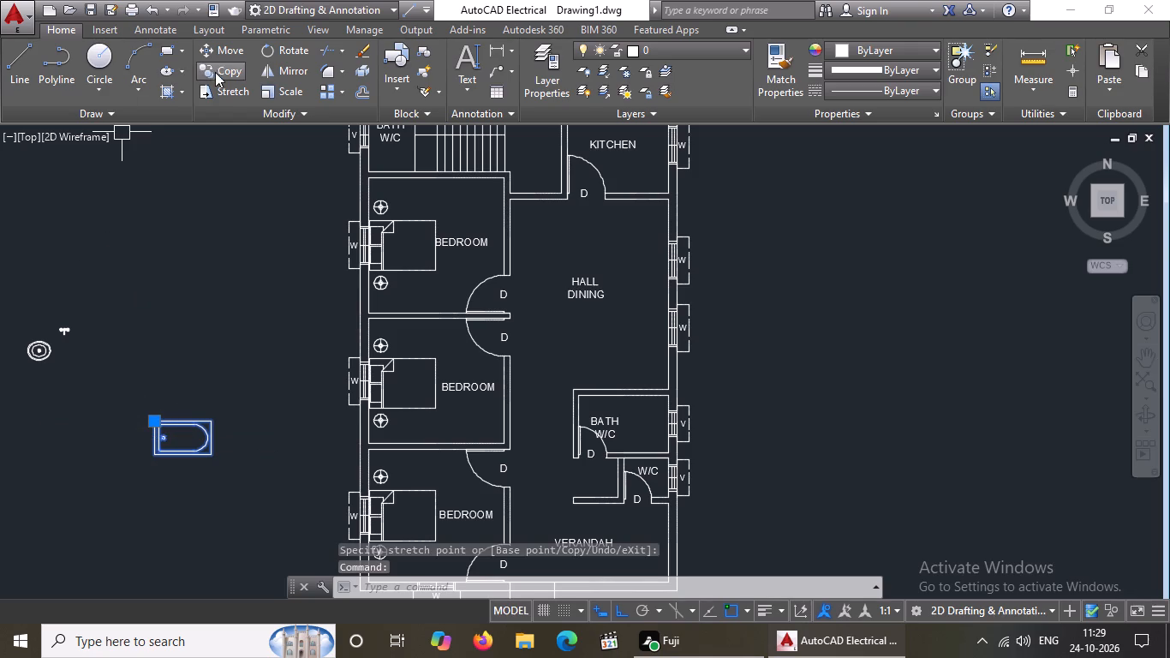
{"action": "left_click", "coordinate": [290, 46]}
{"action": "left_click", "coordinate": [188, 431]}
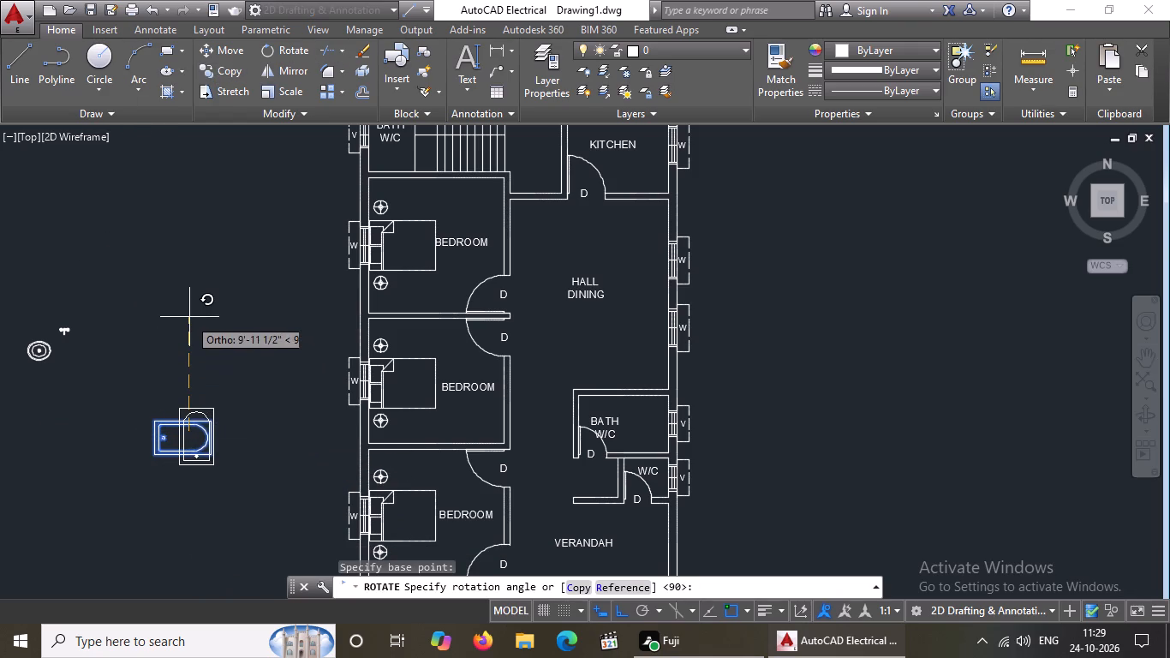
{"action": "left_click", "coordinate": [189, 317]}
Turn Ortho off and move the bathtub into the BATH W/C south of the hall, beside the east wall window.
{"action": "left_click", "coordinate": [179, 452]}
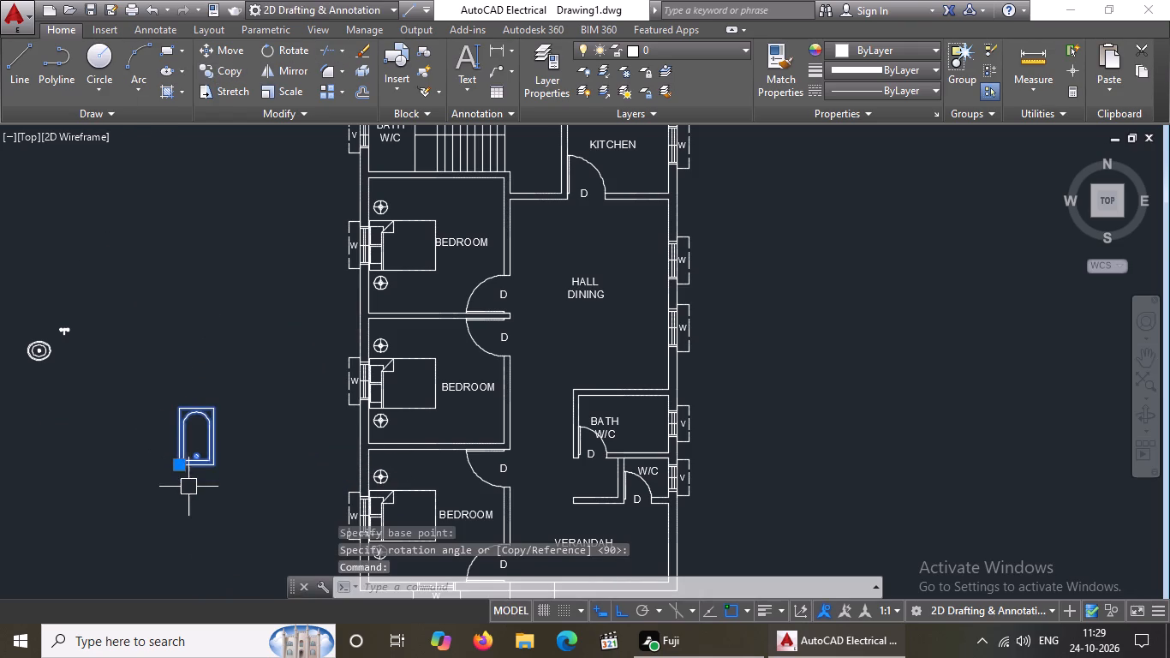
{"action": "left_click", "coordinate": [176, 461]}
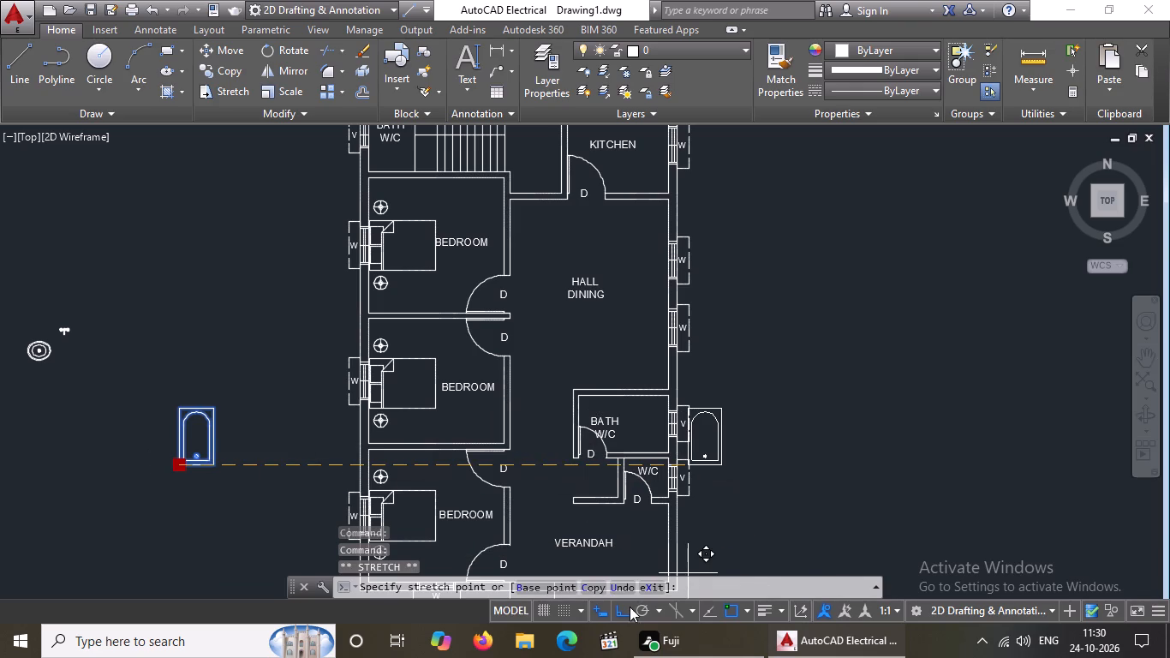
{"action": "left_click", "coordinate": [628, 612]}
{"action": "scroll", "coordinate": [618, 451], "scroll_direction": "up", "scroll_amount": 2}
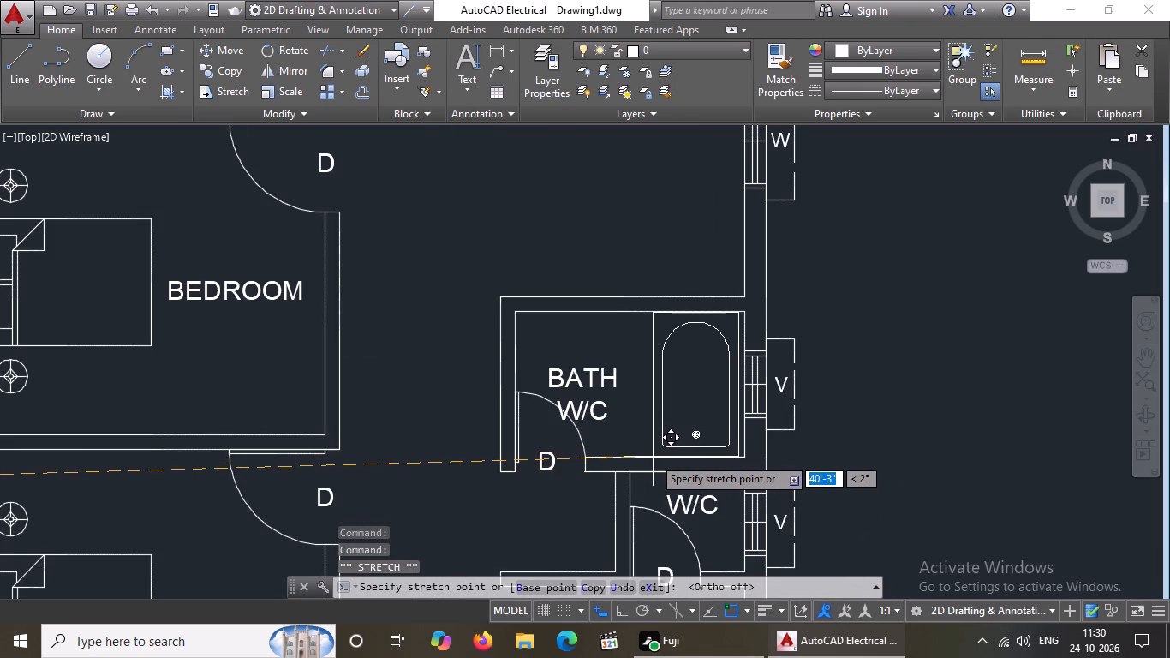
{"action": "left_click", "coordinate": [654, 457]}
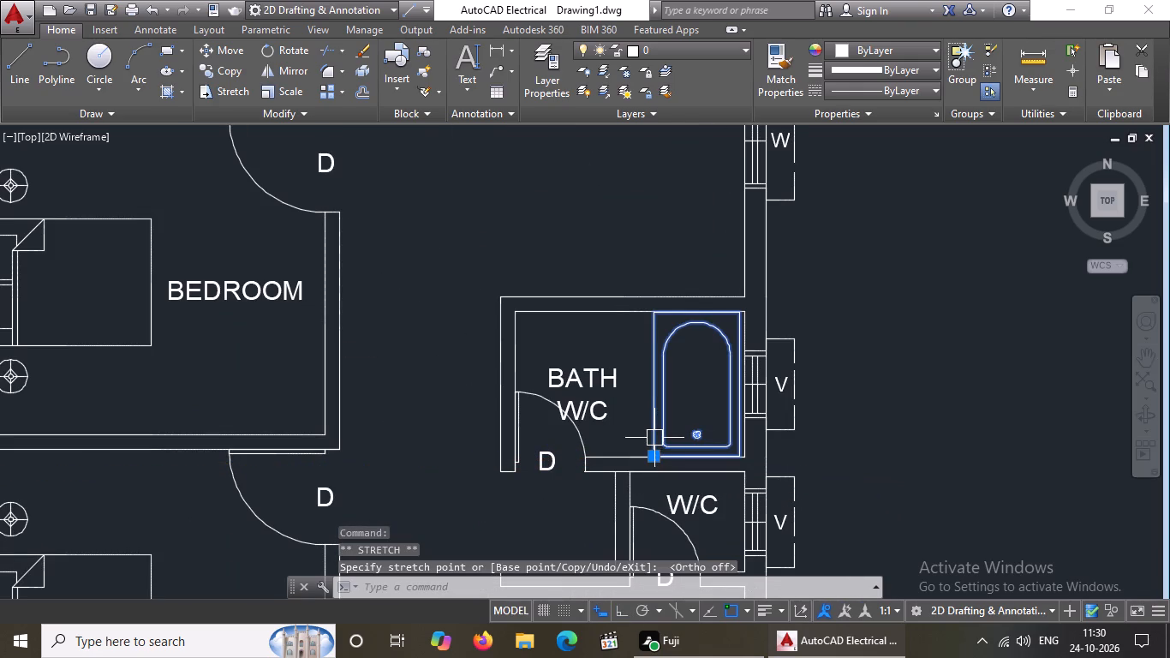
Scale the bathtub down slightly from its inner rim's southwest corner to leave clearance within the bathroom.
{"action": "type", "text": "SC"}
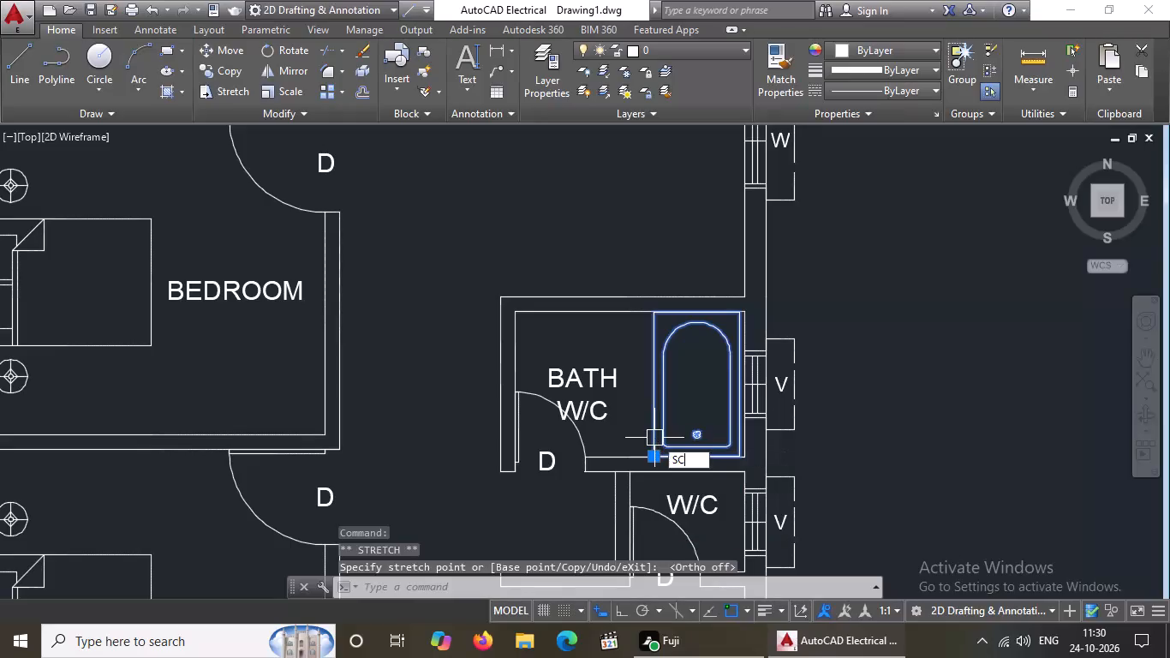
{"action": "key", "text": "space"}
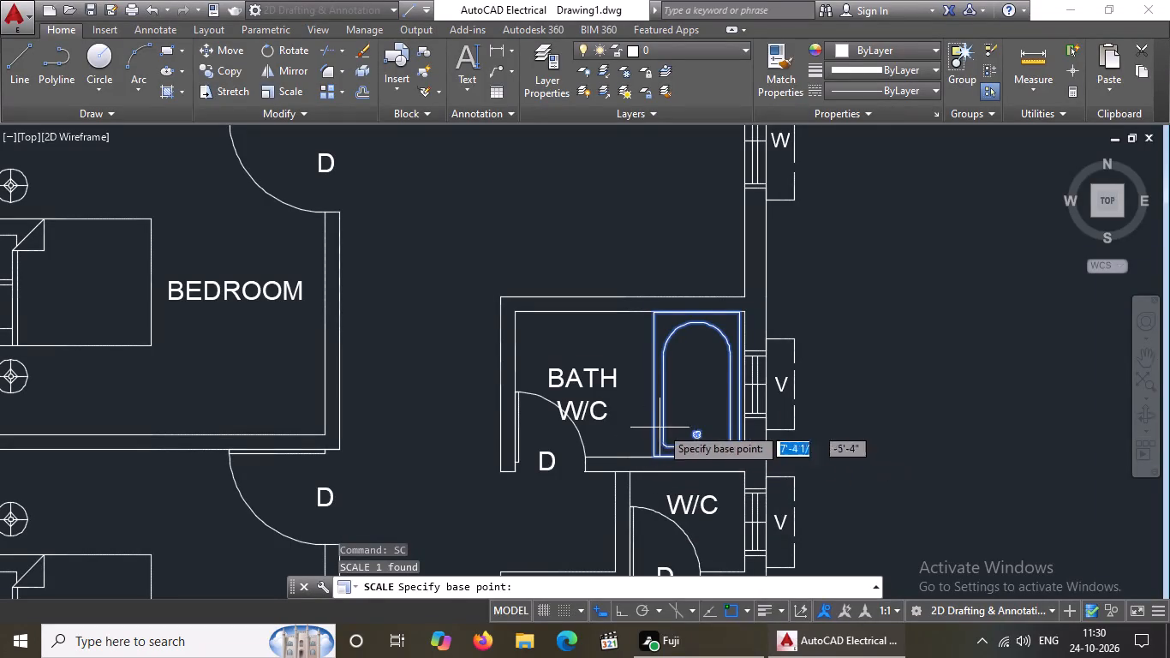
{"action": "left_click", "coordinate": [663, 448]}
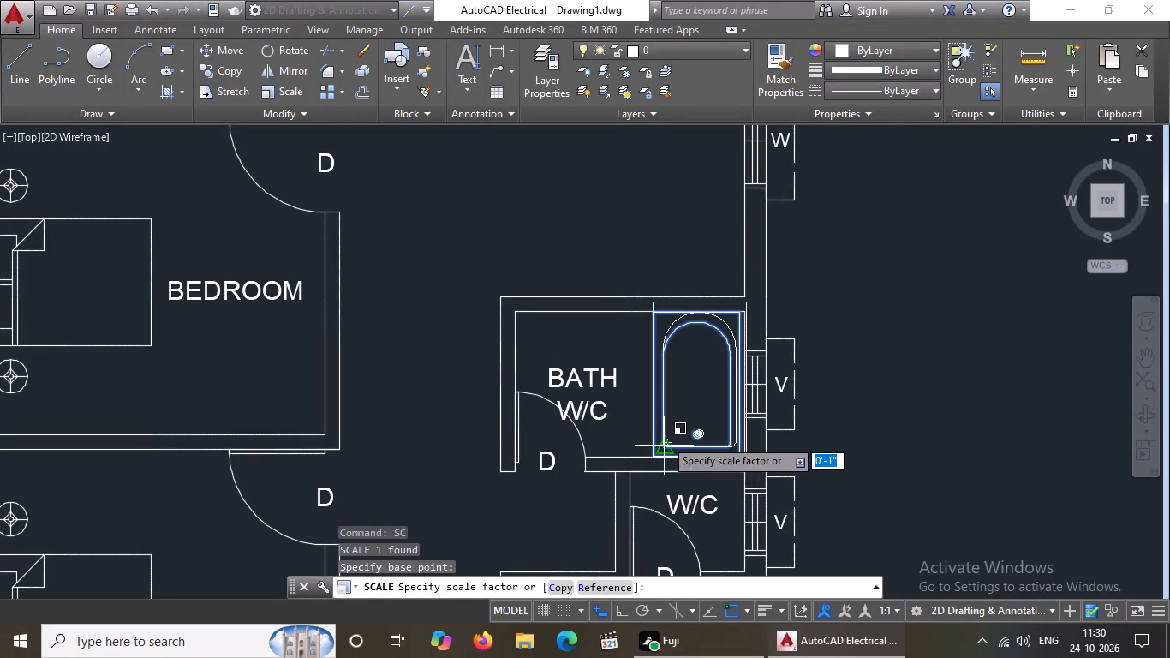
{"action": "scroll", "coordinate": [659, 446], "scroll_direction": "up", "scroll_amount": 4}
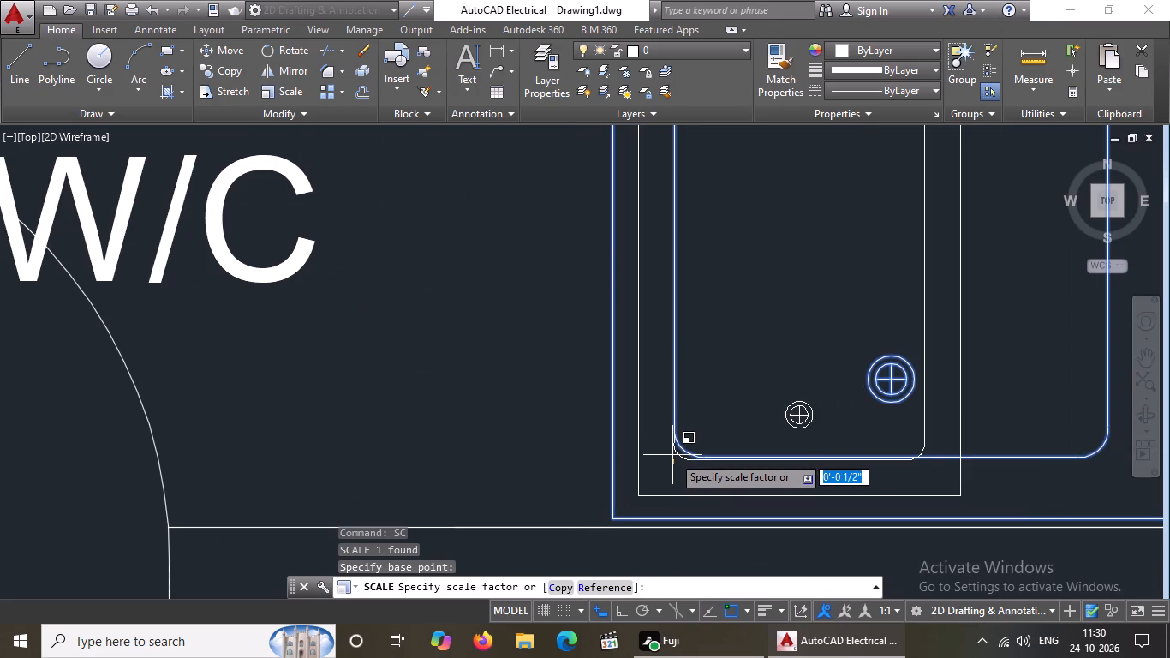
{"action": "scroll", "coordinate": [672, 455], "scroll_direction": "down", "scroll_amount": 2}
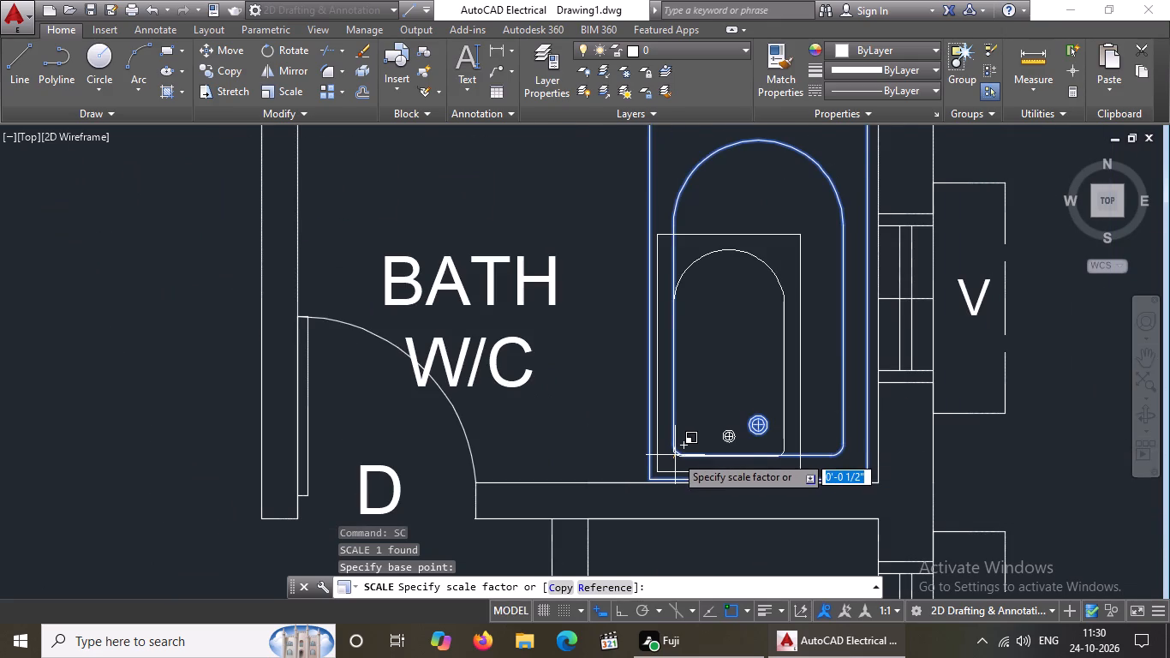
{"action": "scroll", "coordinate": [675, 452], "scroll_direction": "down", "scroll_amount": 2}
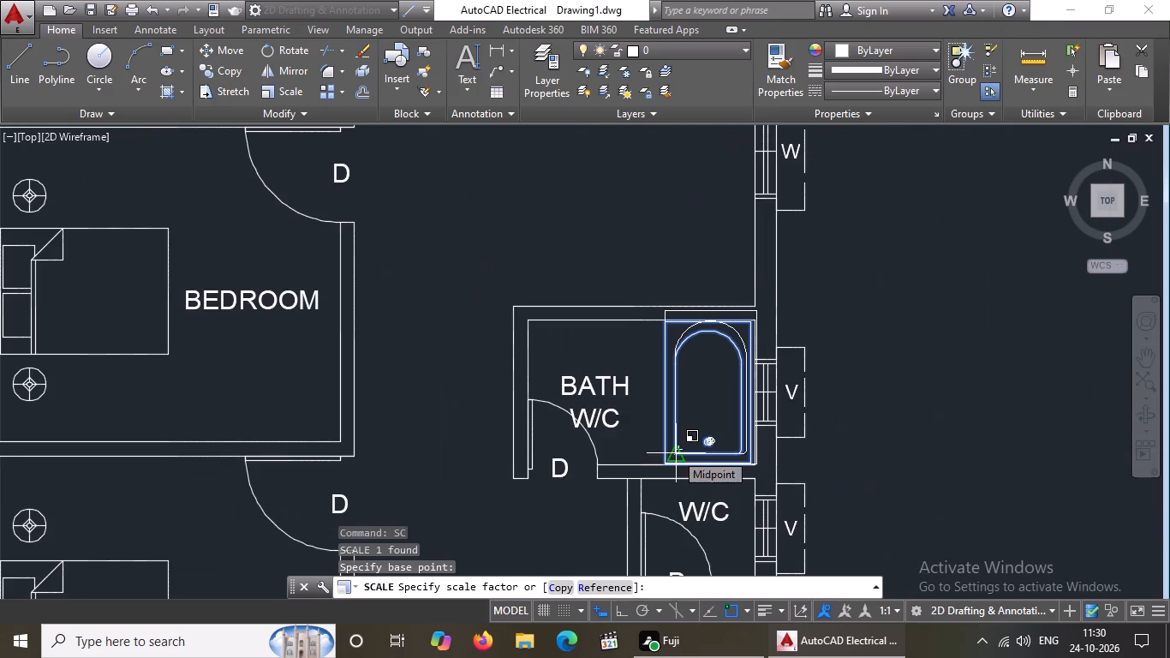
{"action": "scroll", "coordinate": [673, 458], "scroll_direction": "up", "scroll_amount": 3}
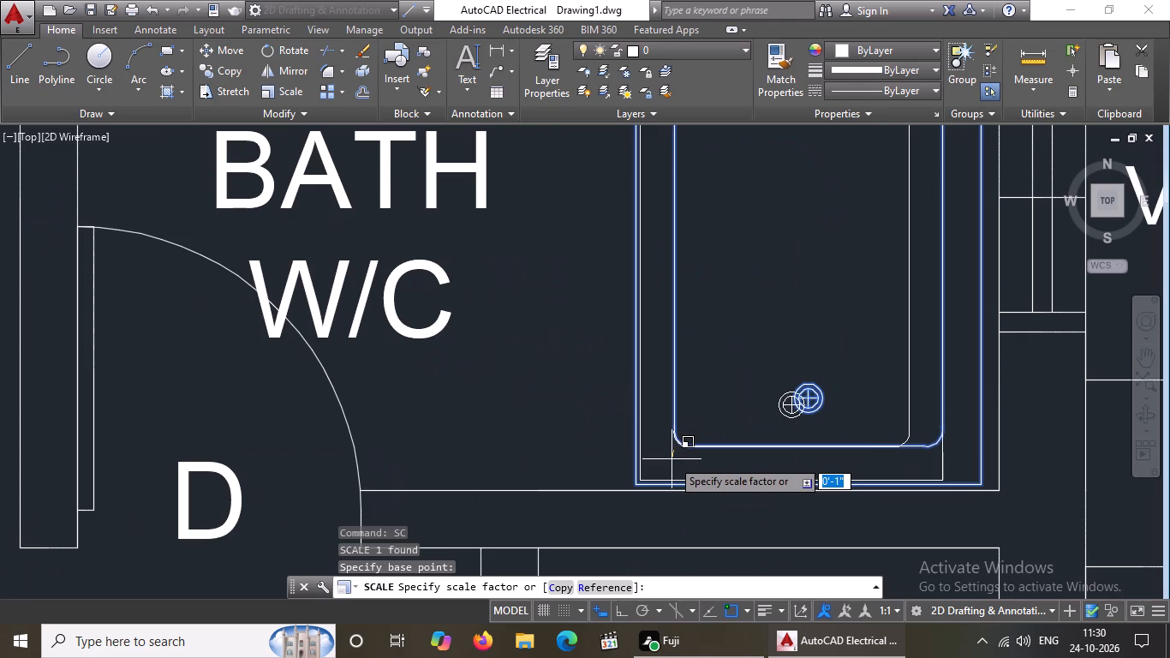
{"action": "left_click", "coordinate": [672, 459]}
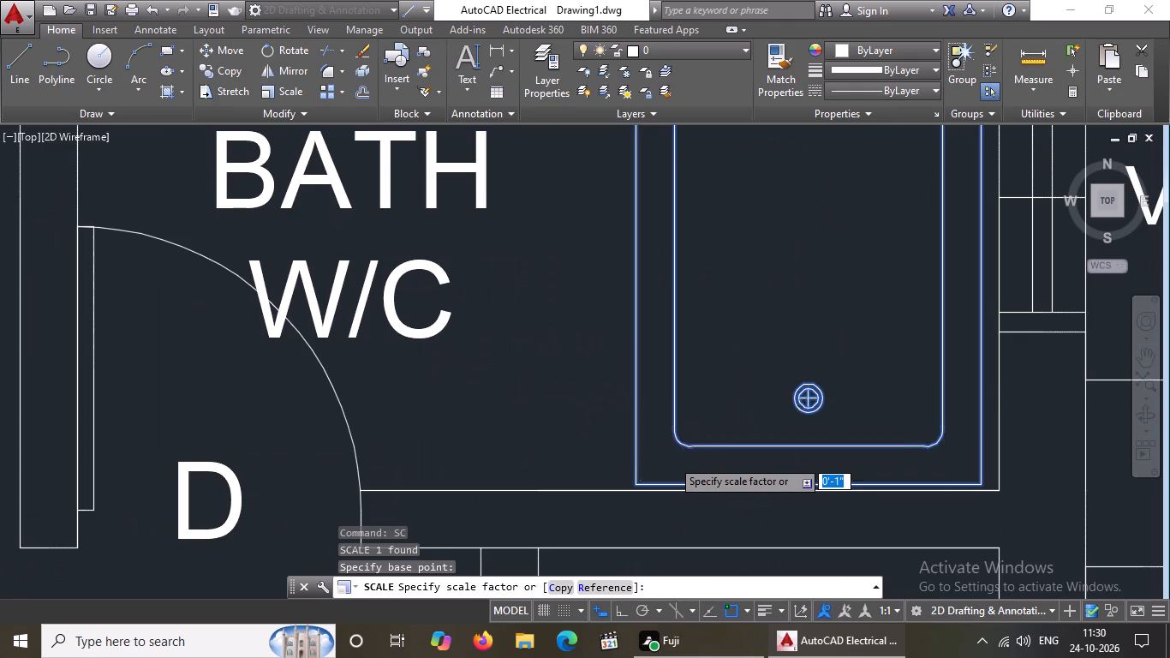
Move the reduced bathtub against the bathroom's east wall, roughly midway between the north and south walls.
{"action": "scroll", "coordinate": [678, 456], "scroll_direction": "down", "scroll_amount": 2}
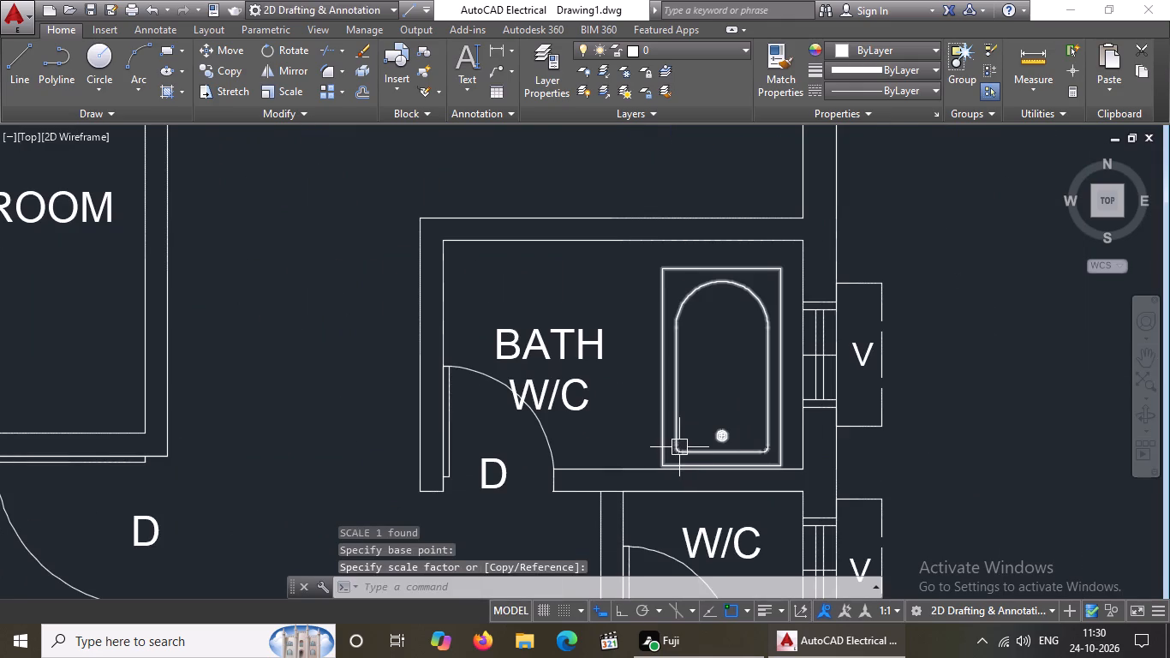
{"action": "left_click", "coordinate": [679, 447]}
{"action": "left_click", "coordinate": [664, 464]}
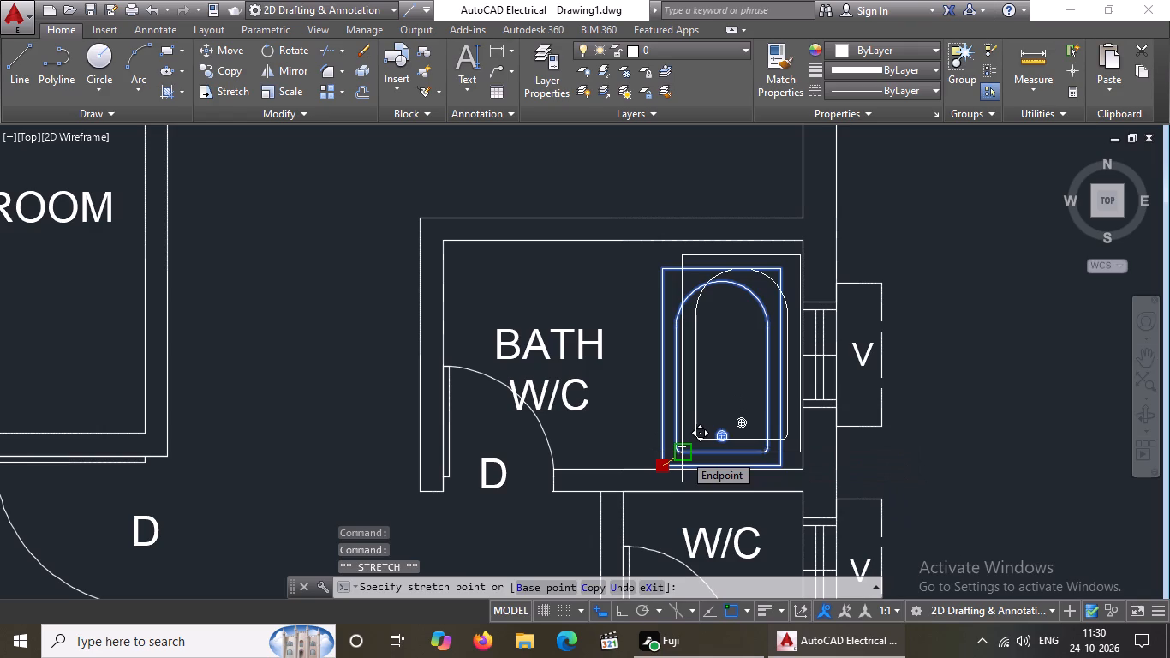
{"action": "left_click", "coordinate": [683, 453]}
{"action": "scroll", "coordinate": [686, 453], "scroll_direction": "down", "scroll_amount": 3}
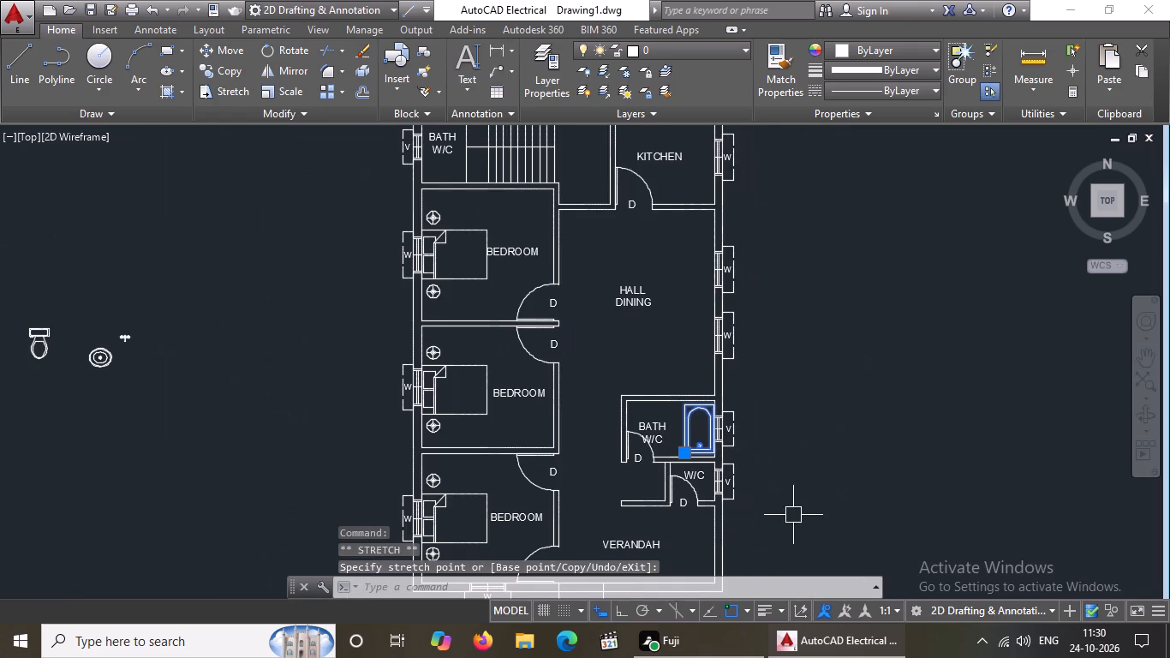
{"action": "middle_click", "coordinate": [793, 515]}
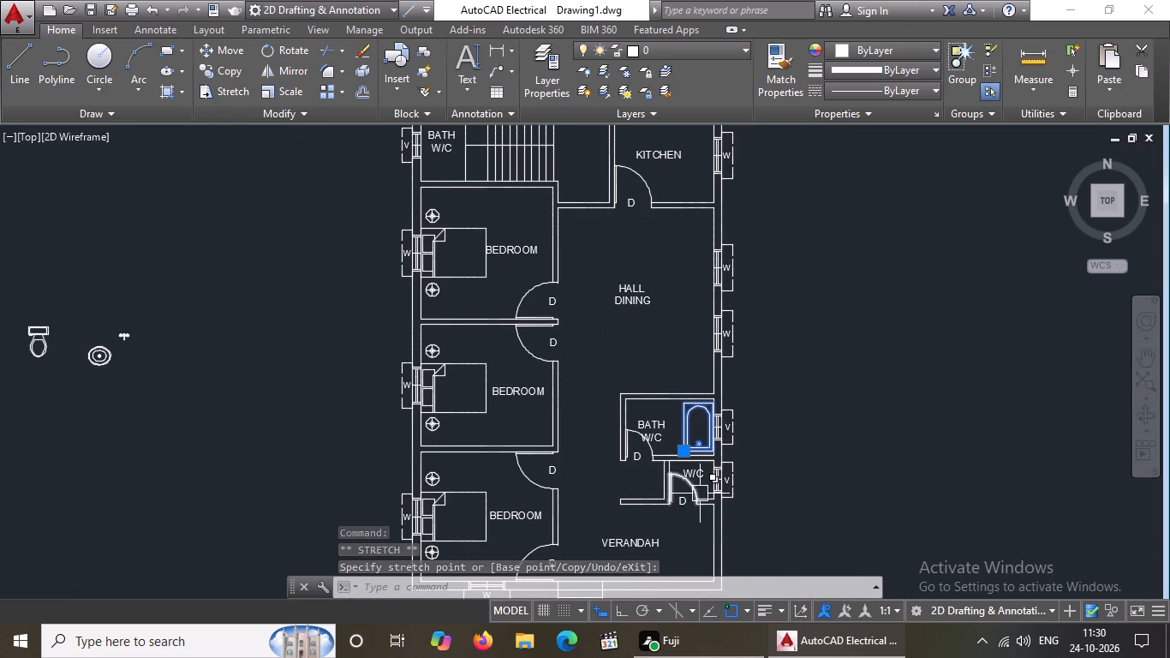
Delete the door from the small W/C south of the BATH W/C.
{"action": "scroll", "coordinate": [700, 493], "scroll_direction": "up", "scroll_amount": 3}
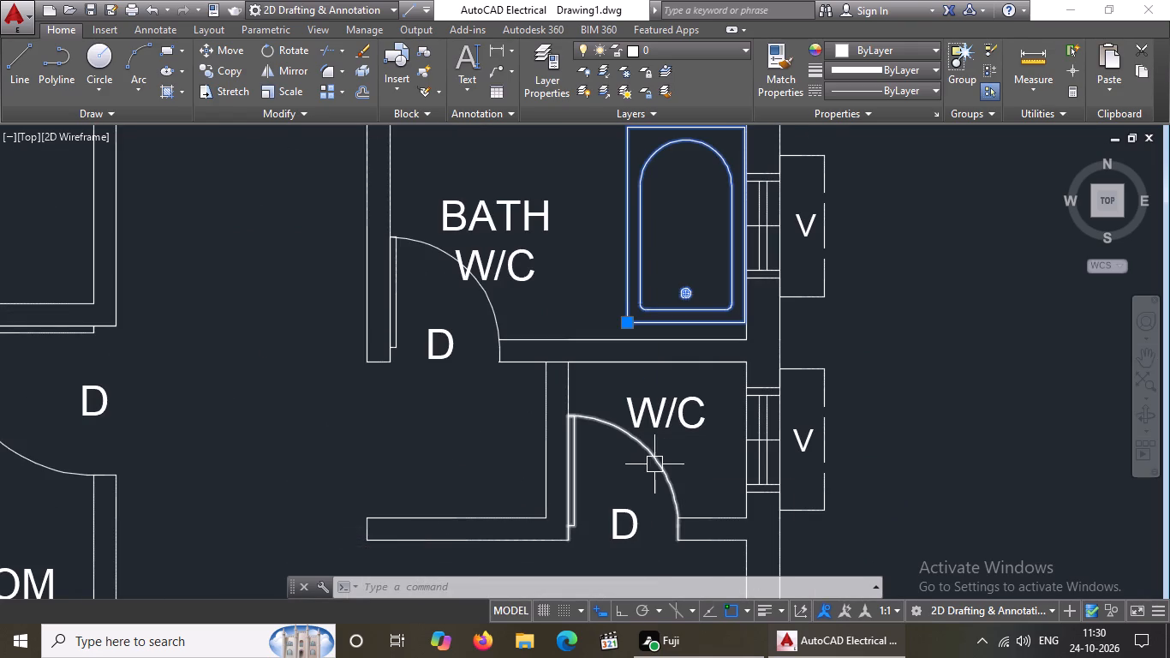
{"action": "left_click", "coordinate": [655, 463]}
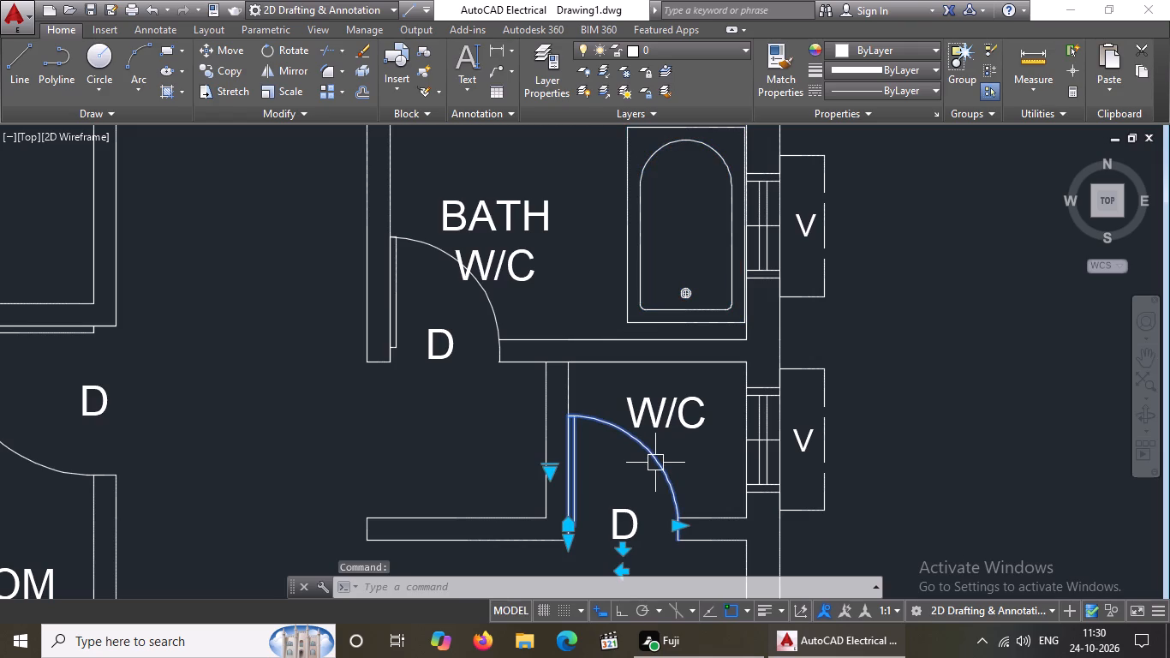
{"action": "key", "text": "Delete"}
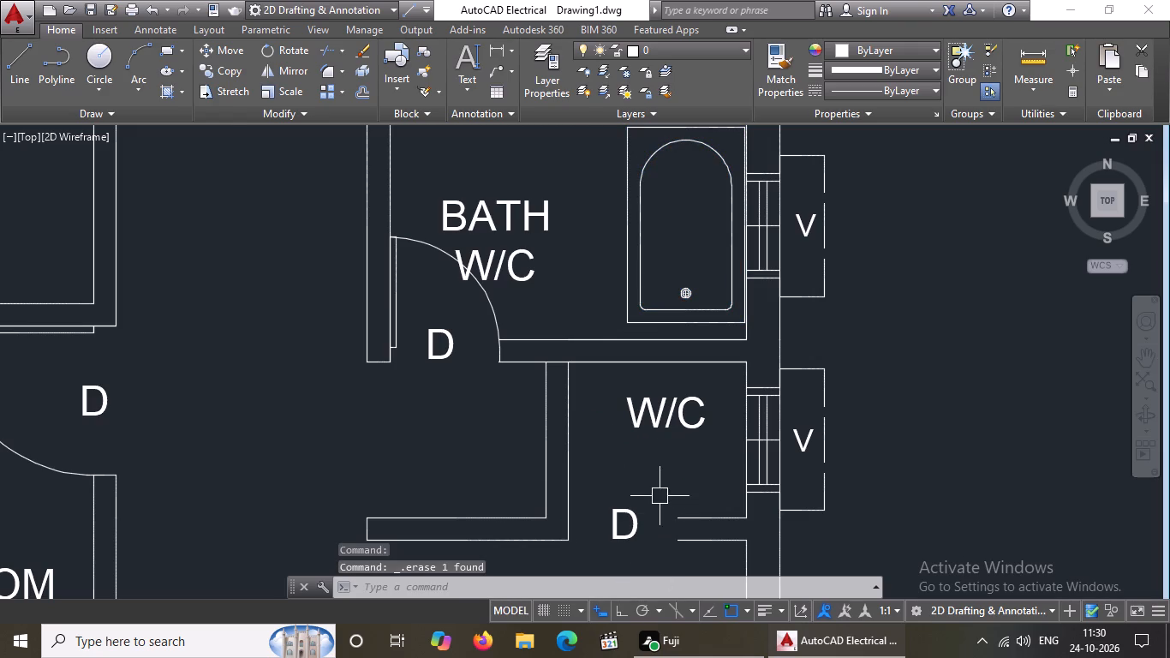
Draw a line closing the open wall end on the east side of the W/C door opening.
{"action": "left_click", "coordinate": [23, 84]}
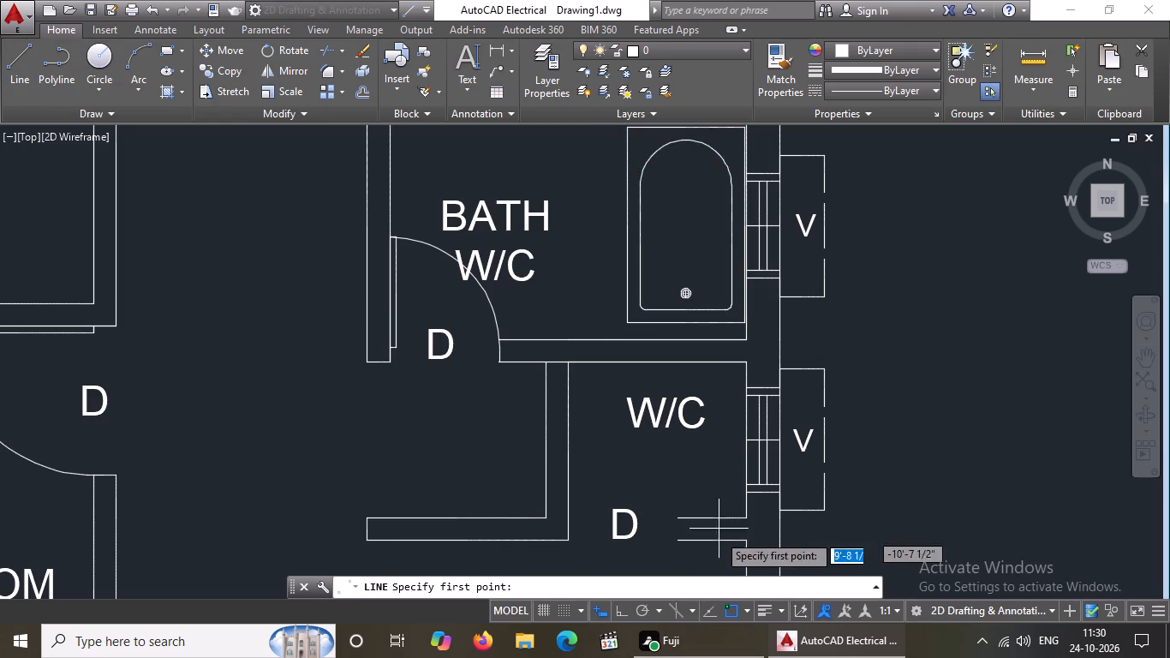
{"action": "left_click", "coordinate": [678, 517]}
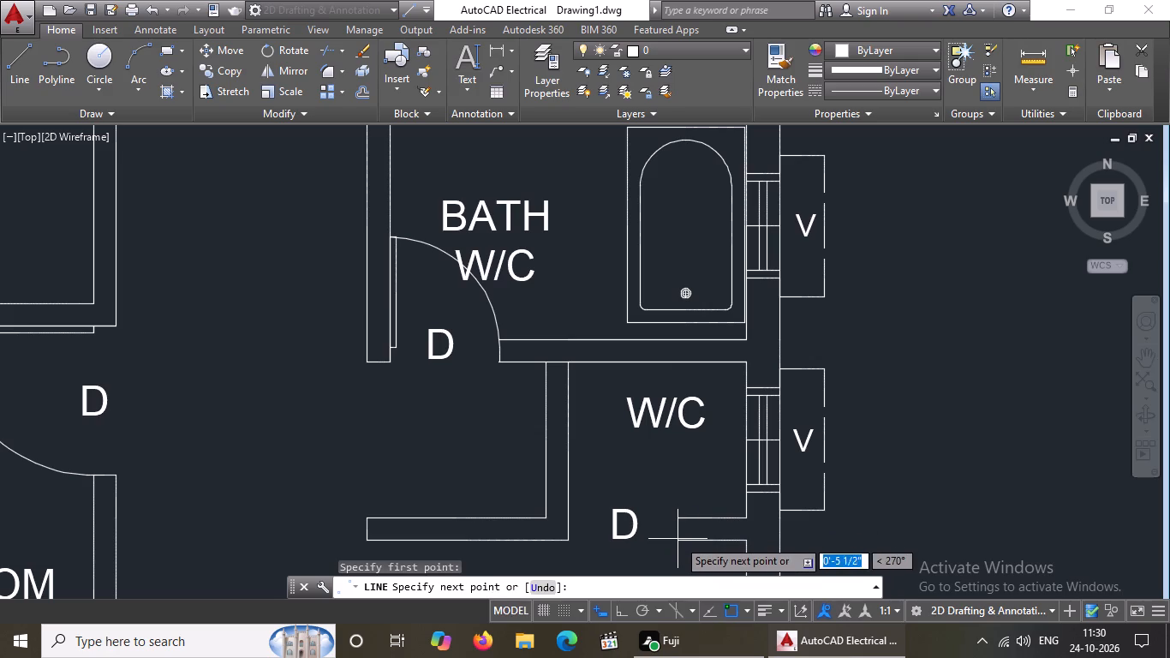
{"action": "left_click", "coordinate": [678, 541]}
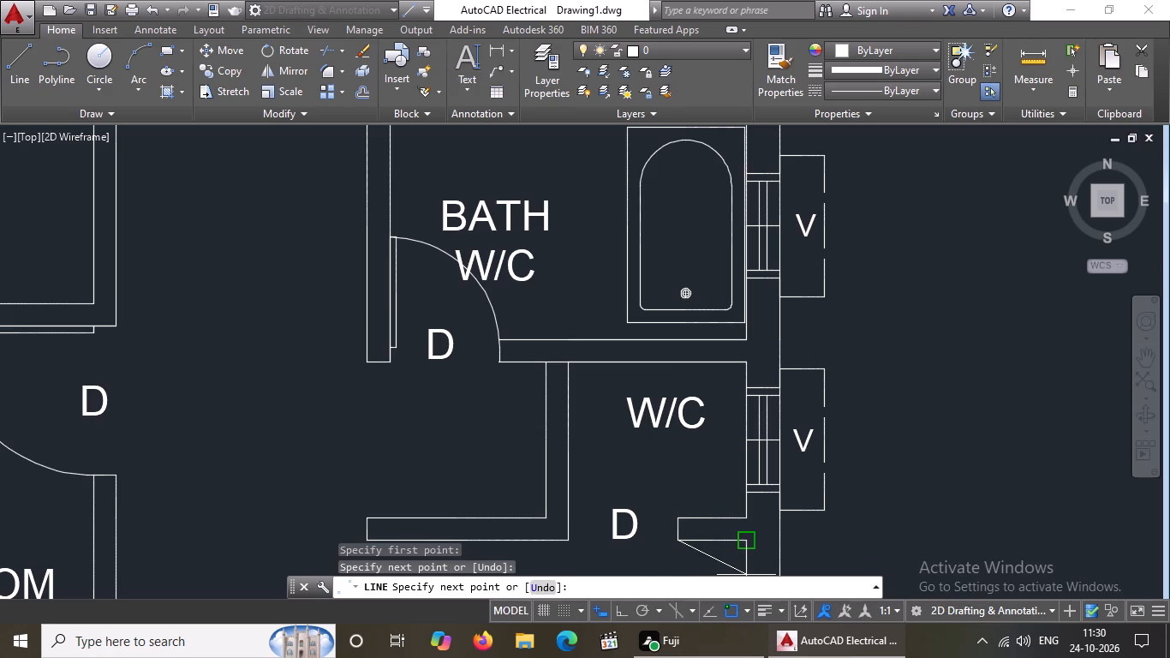
{"action": "key", "text": "Escape"}
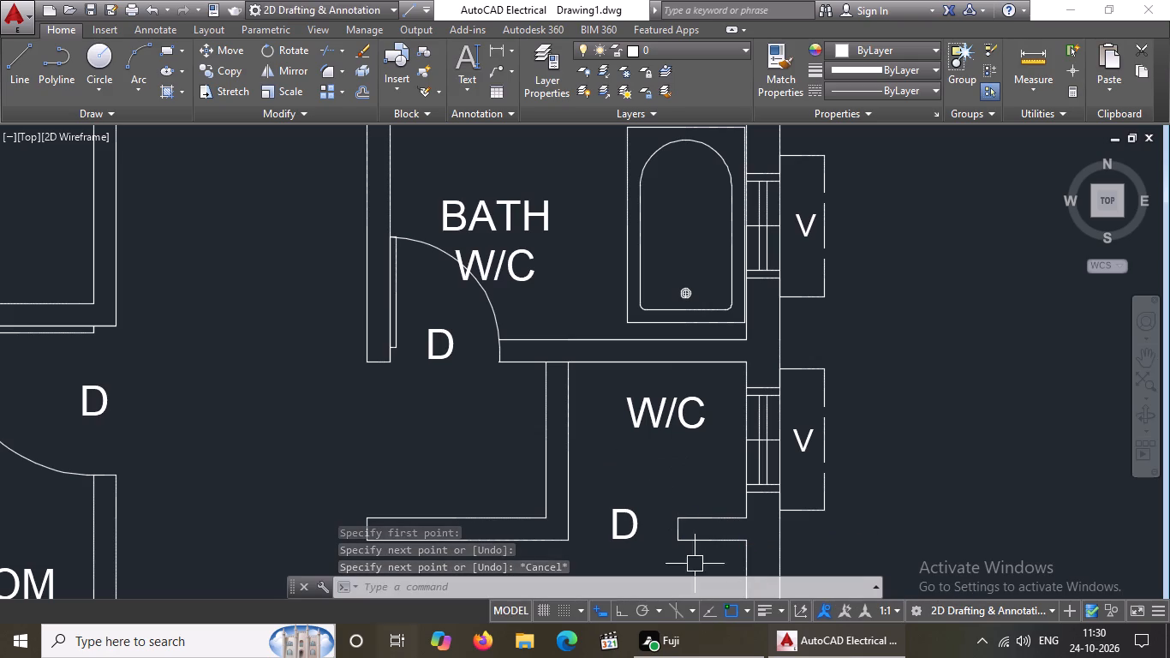
With Ortho on, draw a threshold line about 2.5 ft long across the W/C door opening along the wall's south face.
{"action": "key", "text": "l"}
{"action": "key", "text": "Return"}
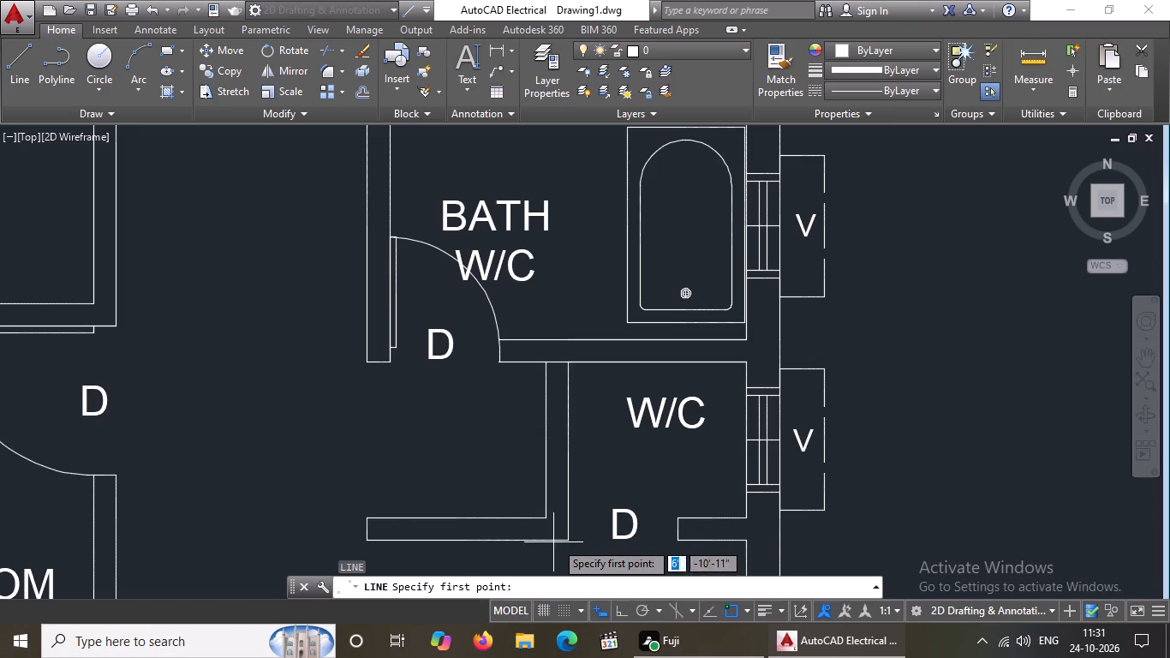
{"action": "left_click_drag", "start_coordinate": [569, 540], "coordinate": [581, 541]}
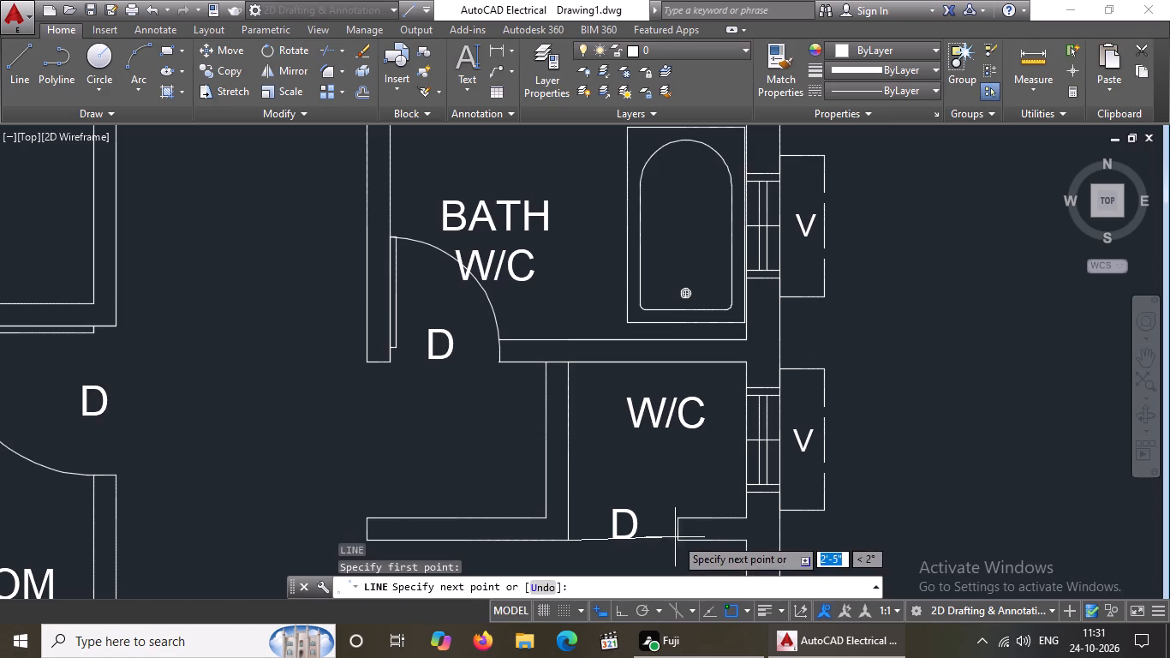
{"action": "left_click", "coordinate": [622, 607]}
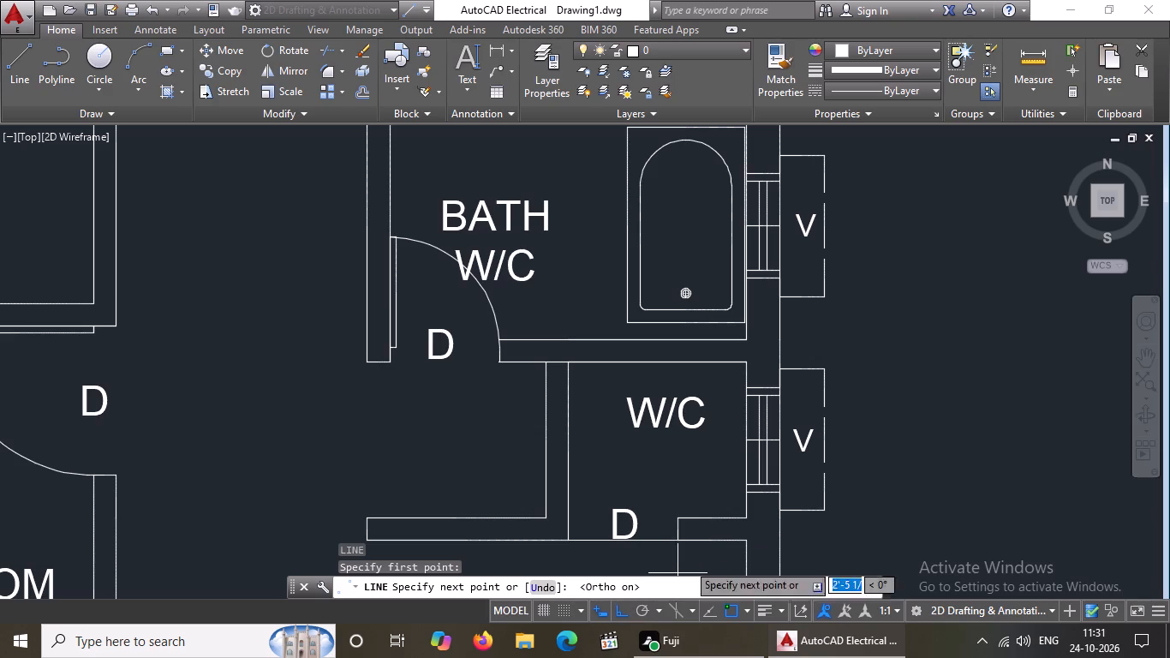
{"action": "left_click", "coordinate": [679, 541]}
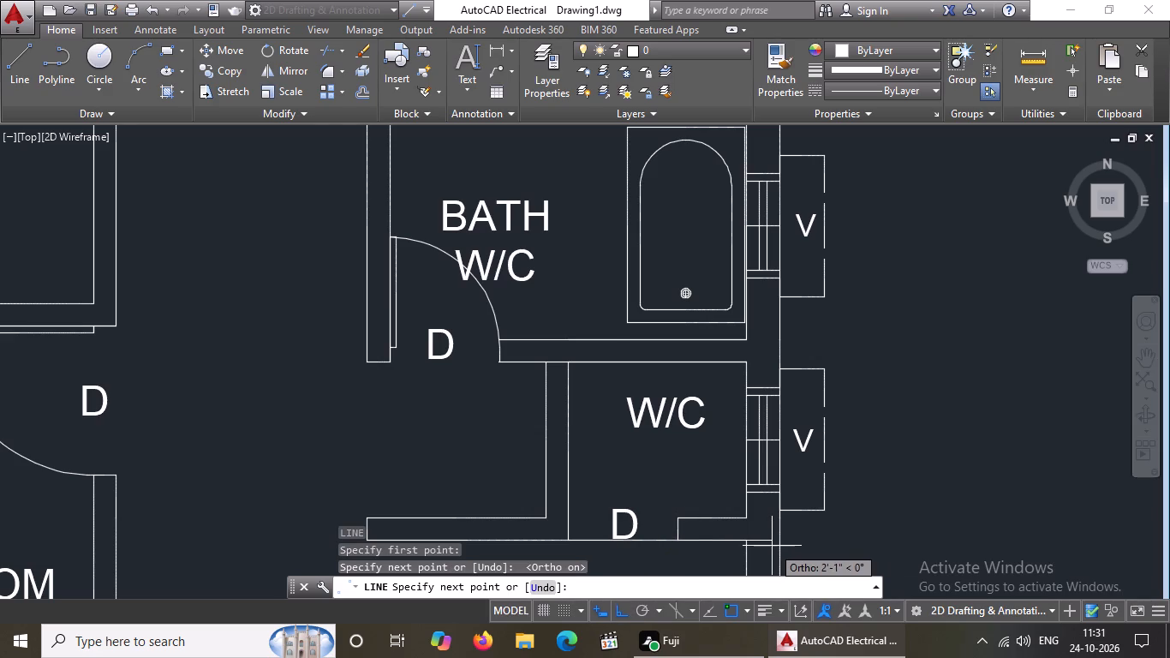
{"action": "scroll", "coordinate": [772, 546], "scroll_direction": "down", "scroll_amount": 2}
{"action": "key", "text": "Escape"}
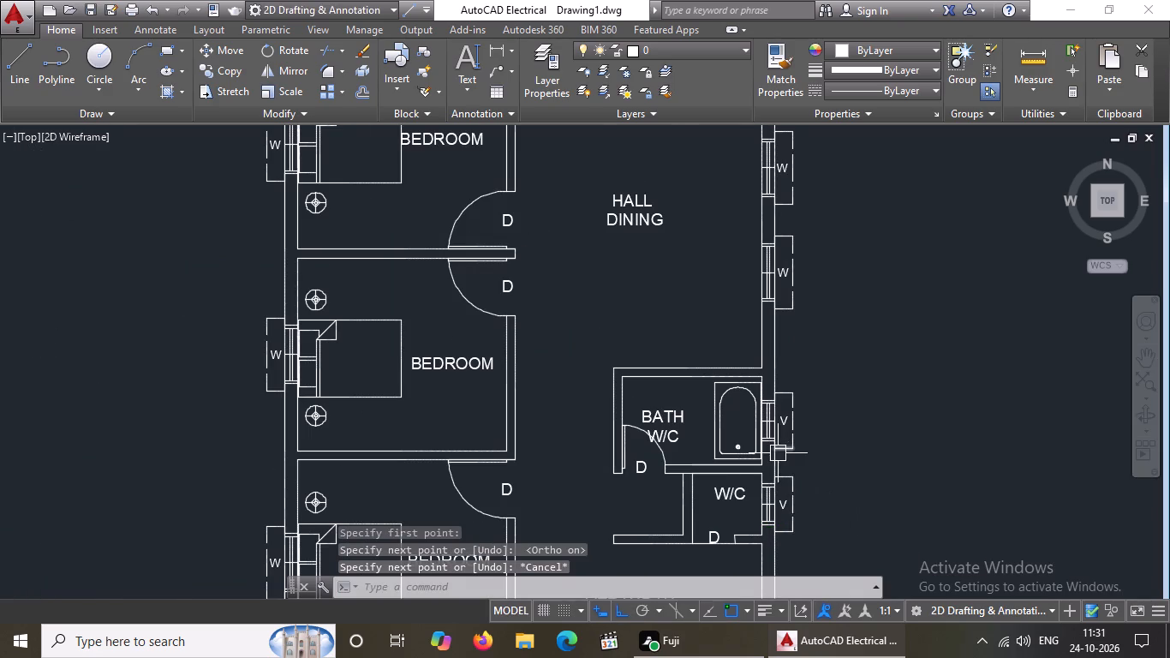
Move the W/C label straight west out of the small room into the open space below the BATH W/C door.
{"action": "scroll", "coordinate": [778, 453], "scroll_direction": "down", "scroll_amount": 2}
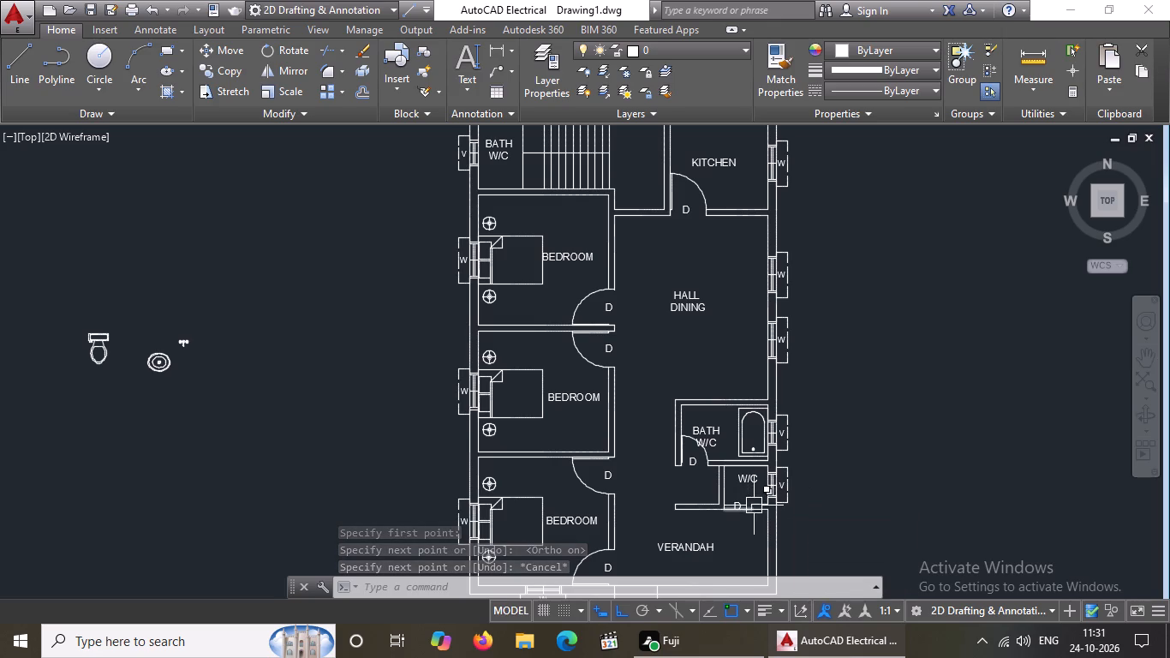
{"action": "scroll", "coordinate": [771, 482], "scroll_direction": "up", "scroll_amount": 3}
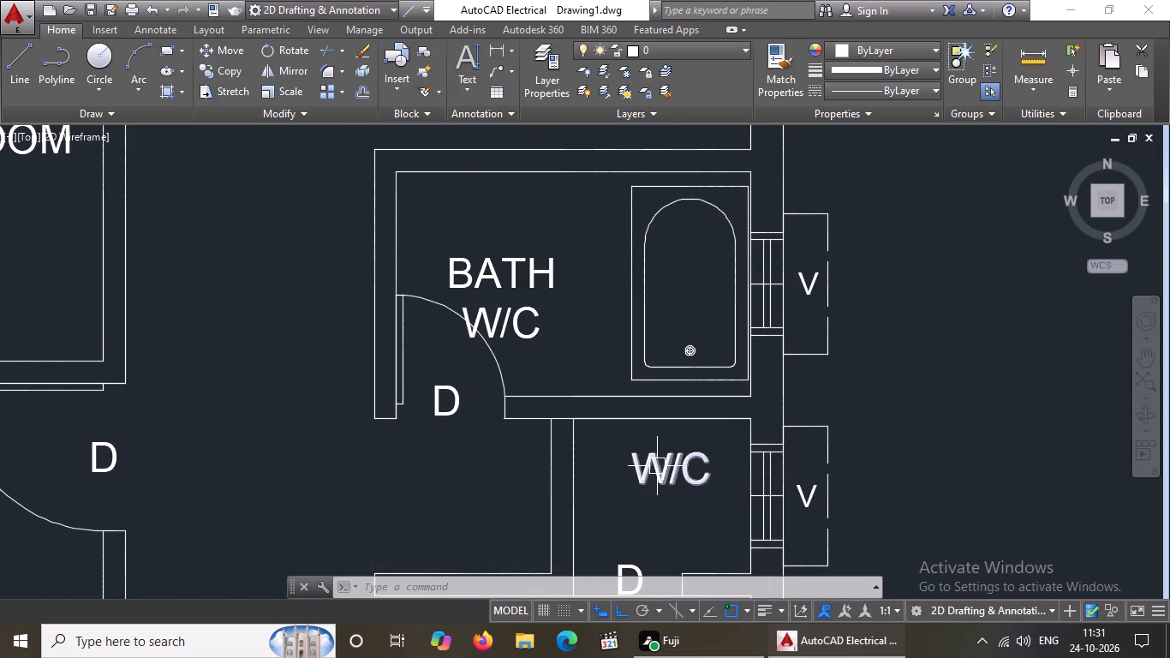
{"action": "left_click", "coordinate": [657, 466]}
{"action": "left_click", "coordinate": [635, 457]}
{"action": "left_click", "coordinate": [443, 477]}
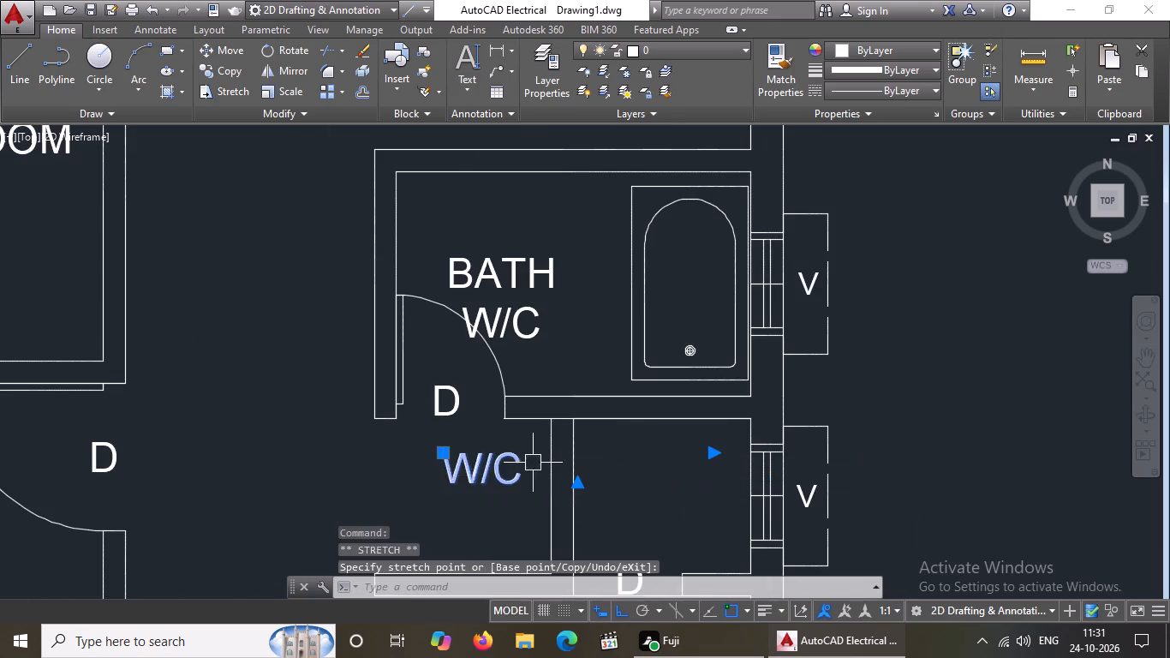
{"action": "scroll", "coordinate": [556, 474], "scroll_direction": "down", "scroll_amount": 2}
{"action": "scroll", "coordinate": [432, 434], "scroll_direction": "down", "scroll_amount": 3}
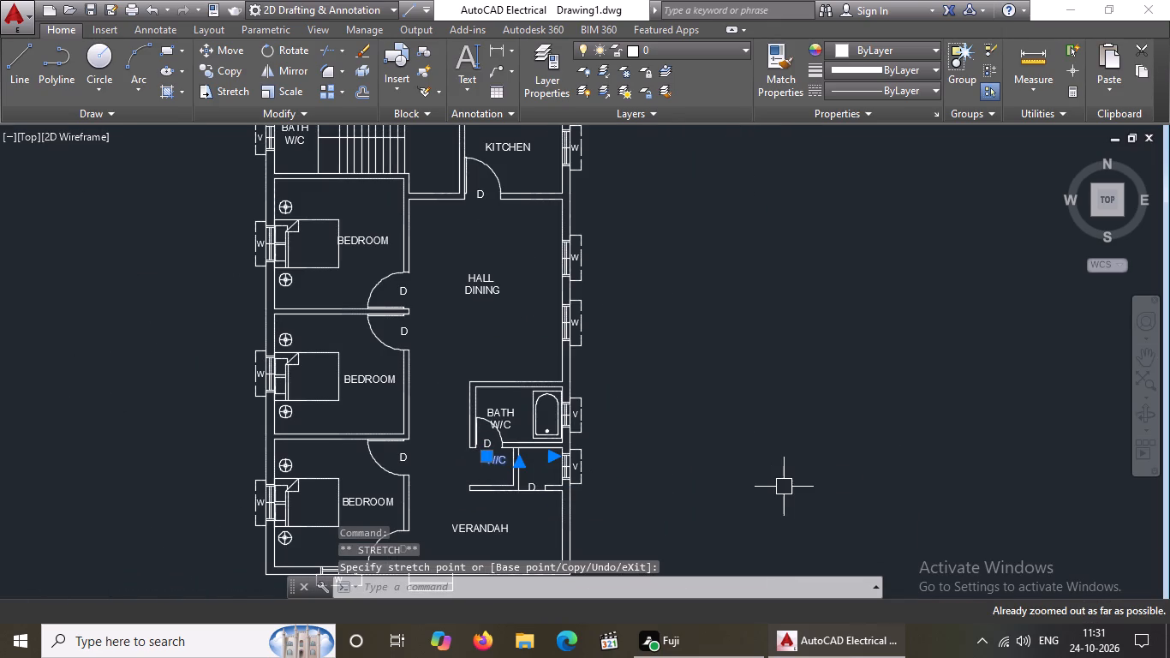
{"action": "key", "text": "Escape"}
{"action": "key", "text": "Escape"}
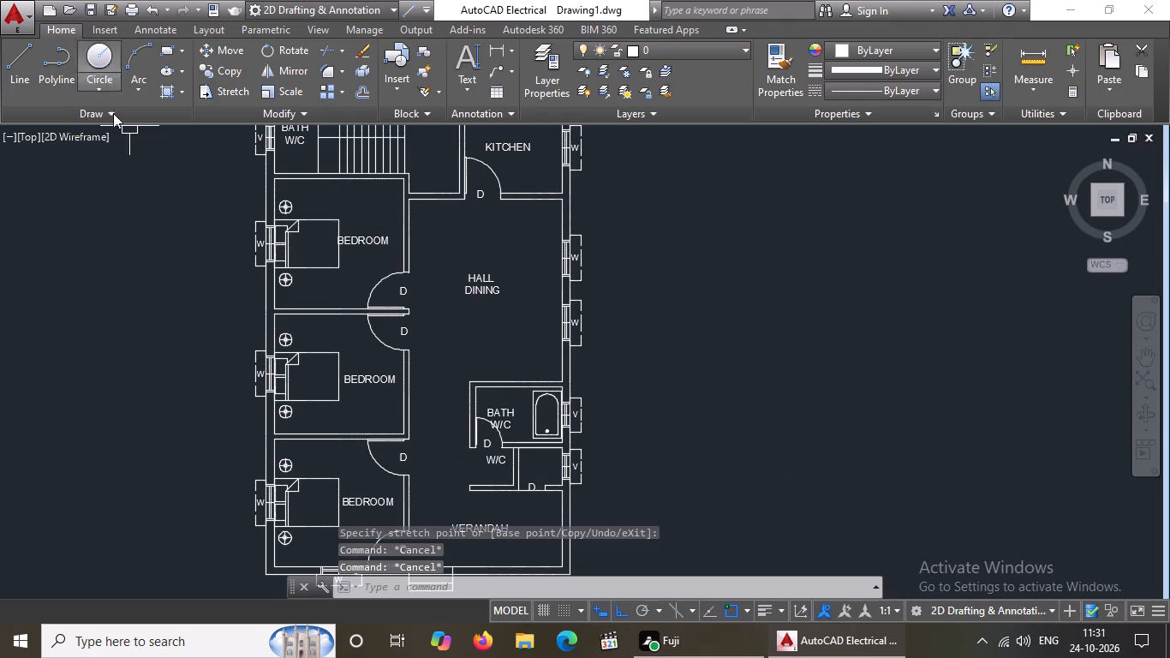
Turn Ortho off and move the toilet from west of the plan into the small W/C room.
{"action": "scroll", "coordinate": [109, 156], "scroll_direction": "down", "scroll_amount": 4}
{"action": "scroll", "coordinate": [224, 345], "scroll_direction": "down", "scroll_amount": 2}
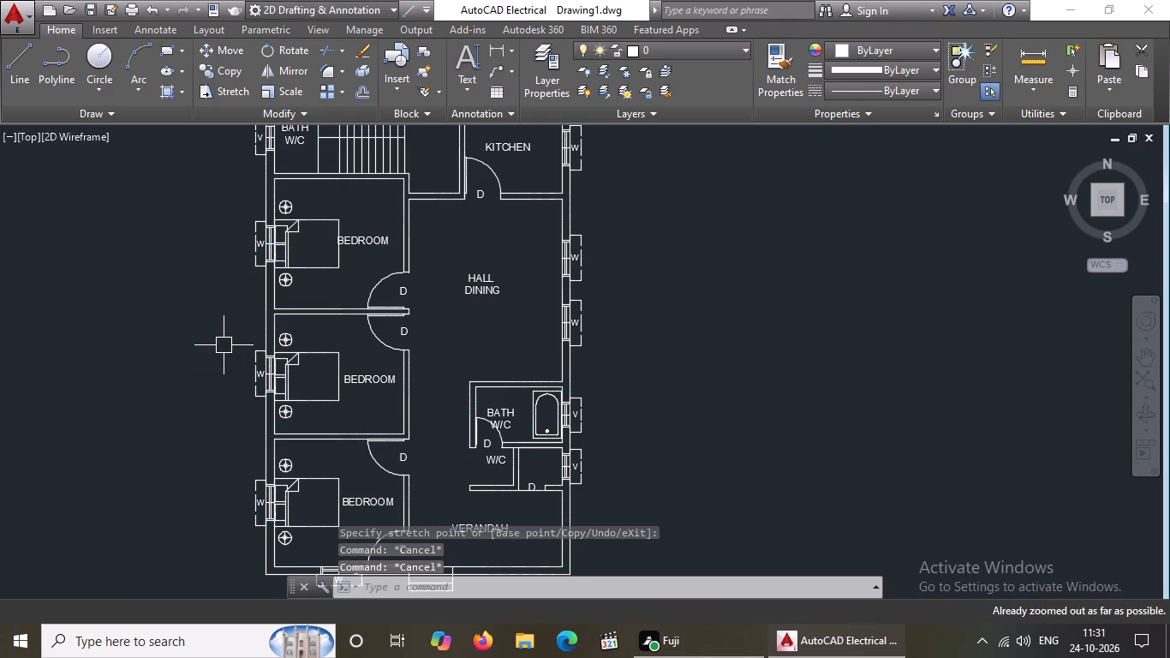
{"action": "scroll", "coordinate": [224, 345], "scroll_direction": "down", "scroll_amount": 6}
{"action": "middle_click_drag", "start_coordinate": [227, 374], "coordinate": [350, 388]}
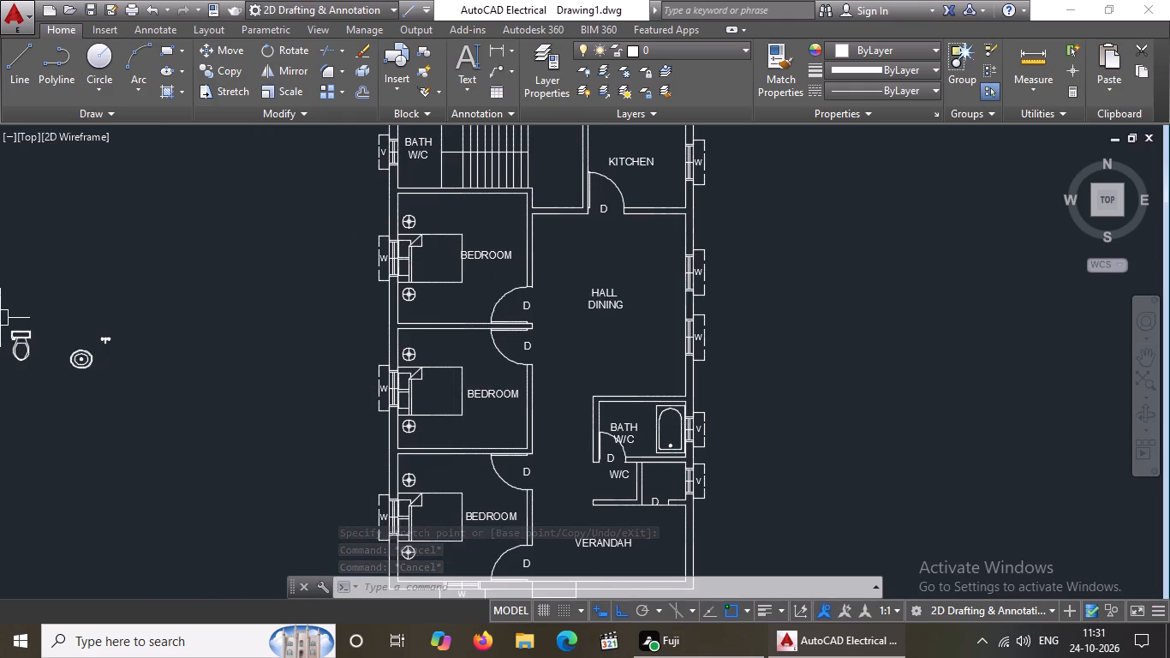
{"action": "left_click", "coordinate": [21, 351]}
{"action": "left_click_drag", "start_coordinate": [15, 333], "coordinate": [39, 337]}
{"action": "scroll", "coordinate": [416, 413], "scroll_direction": "down", "scroll_amount": 3}
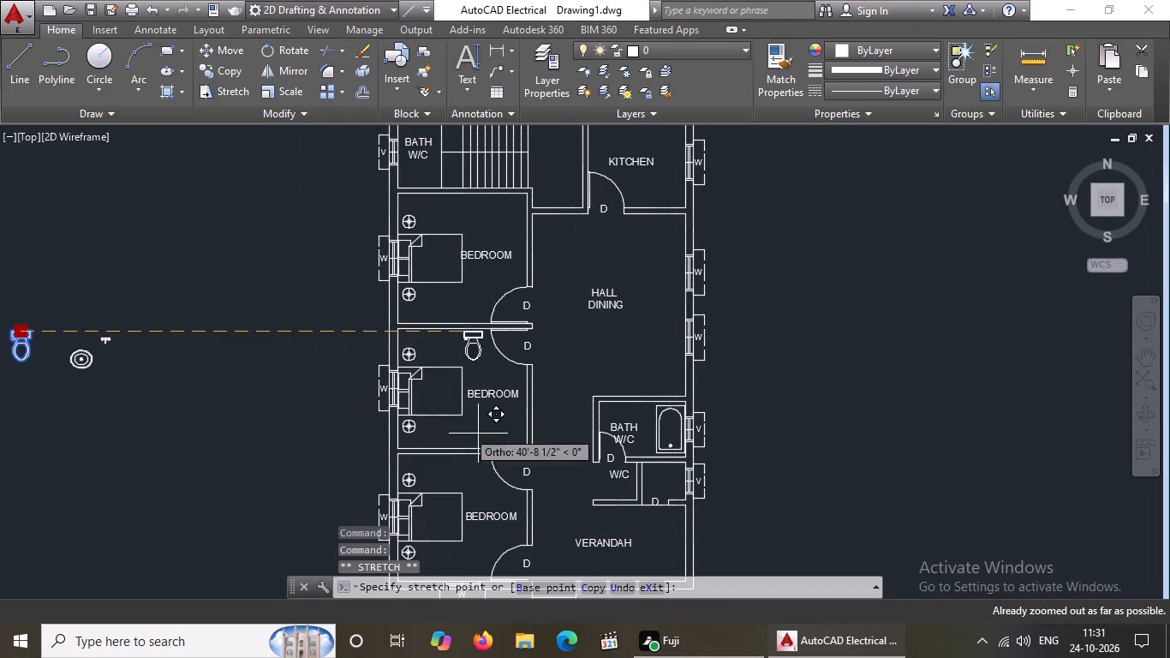
{"action": "left_click", "coordinate": [624, 607]}
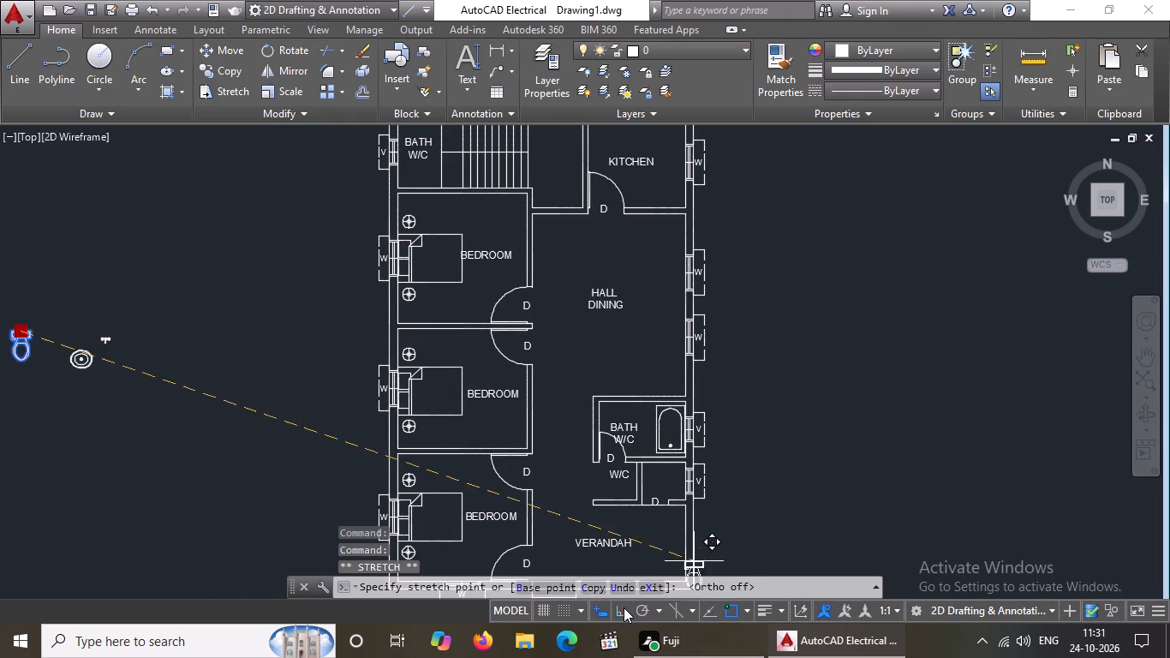
{"action": "scroll", "coordinate": [669, 494], "scroll_direction": "up", "scroll_amount": 3}
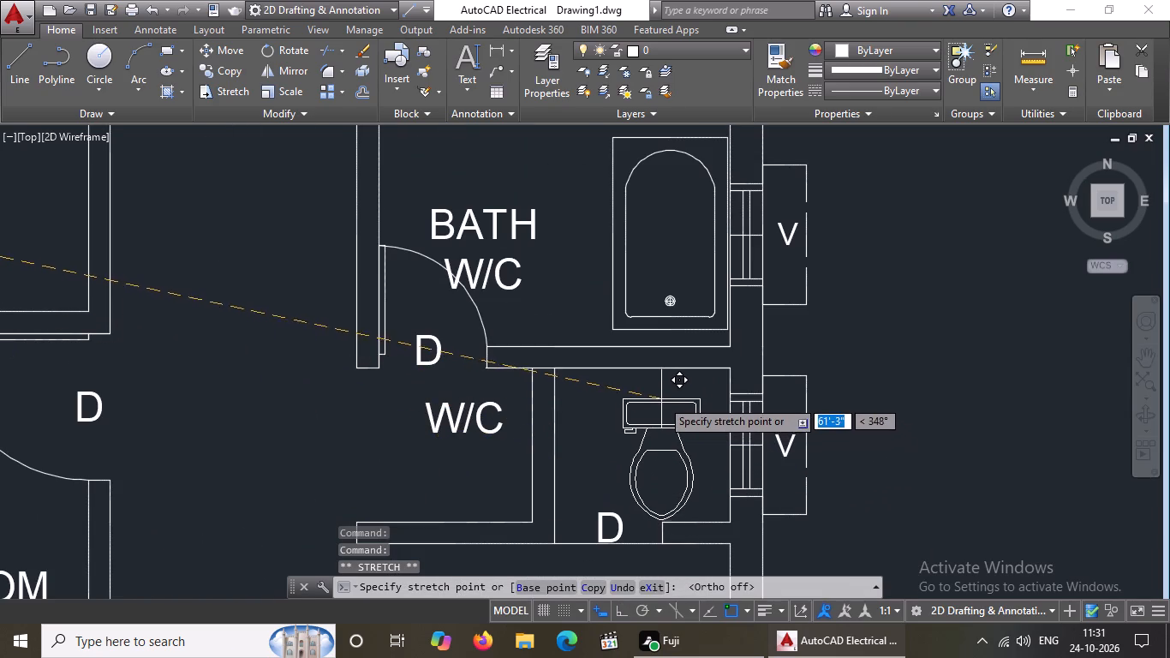
{"action": "left_click", "coordinate": [648, 390]}
{"action": "key", "text": "Escape"}
Rotate the toilet a quarter turn with Ortho on so its tank faces the W/C's east wall.
{"action": "left_click", "coordinate": [636, 431]}
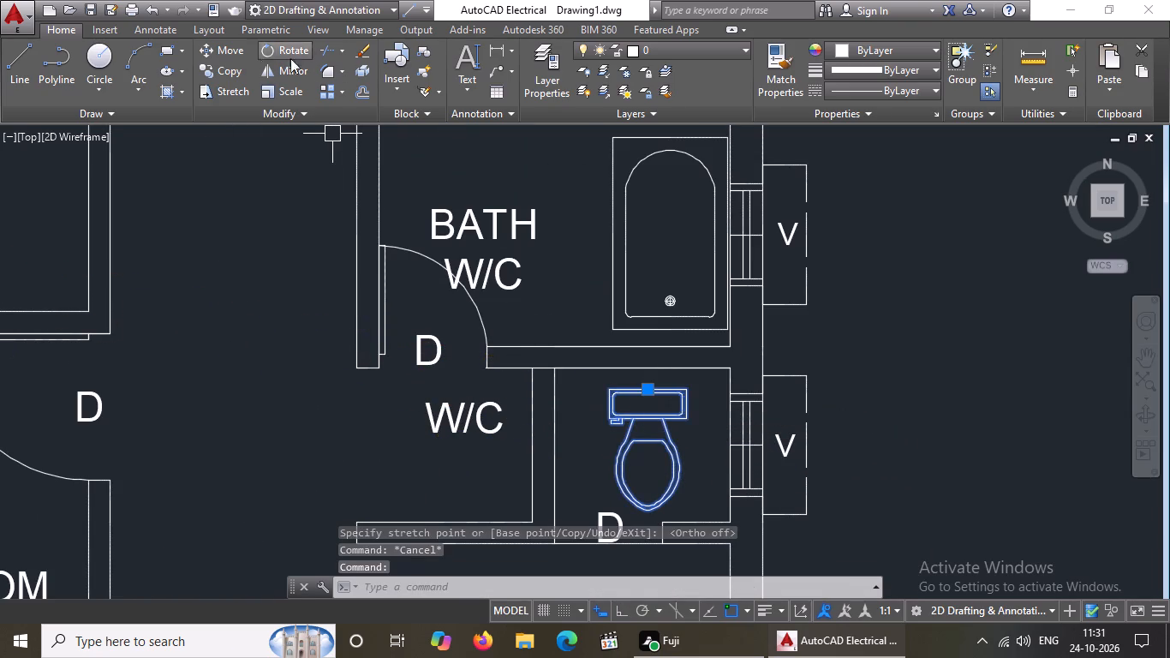
{"action": "left_click", "coordinate": [267, 53]}
{"action": "left_click", "coordinate": [647, 459]}
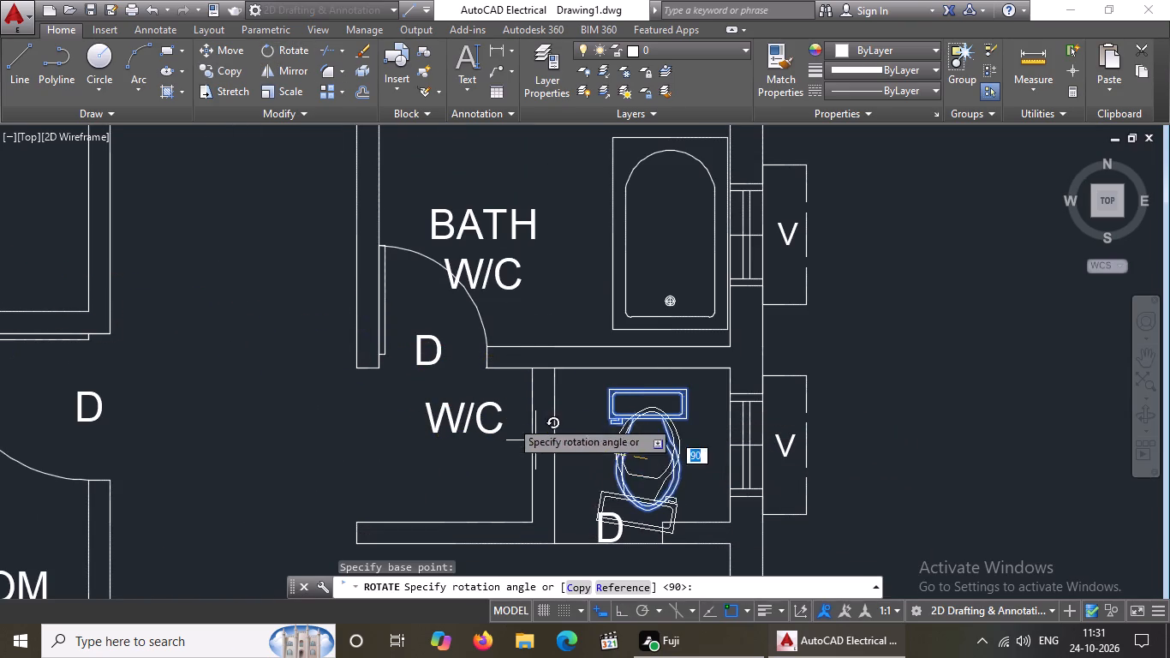
{"action": "left_click", "coordinate": [617, 609]}
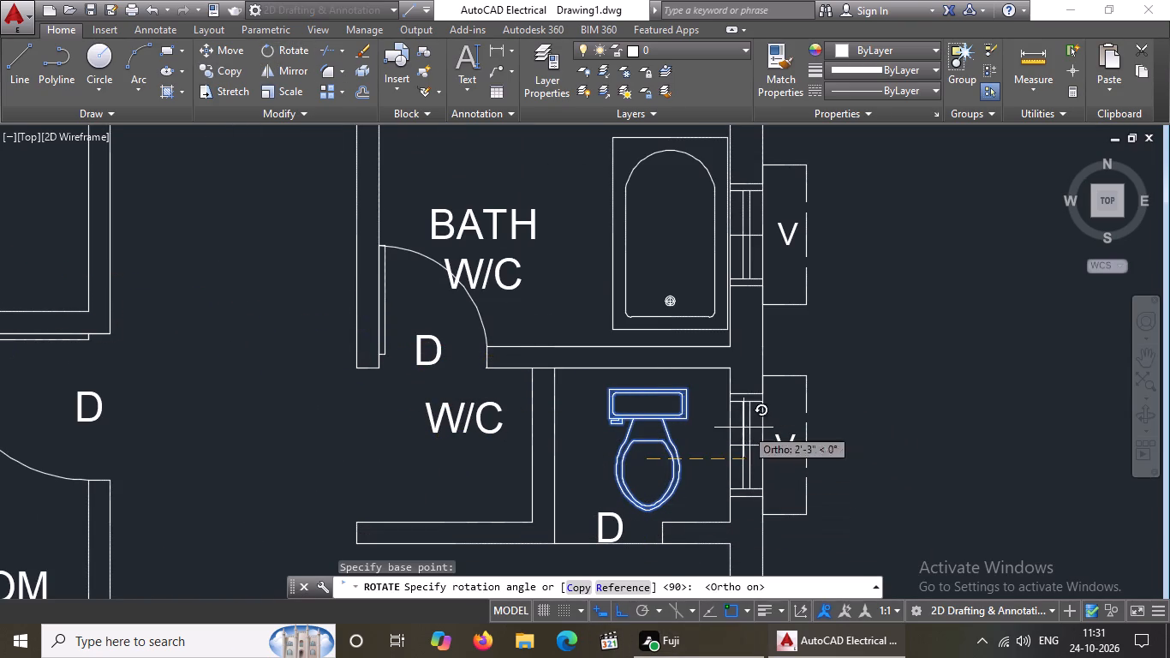
{"action": "left_click", "coordinate": [633, 515]}
Turn Ortho off and move the toilet's tank against the W/C's east wall at the ventilator's midpoint.
{"action": "left_click", "coordinate": [682, 471]}
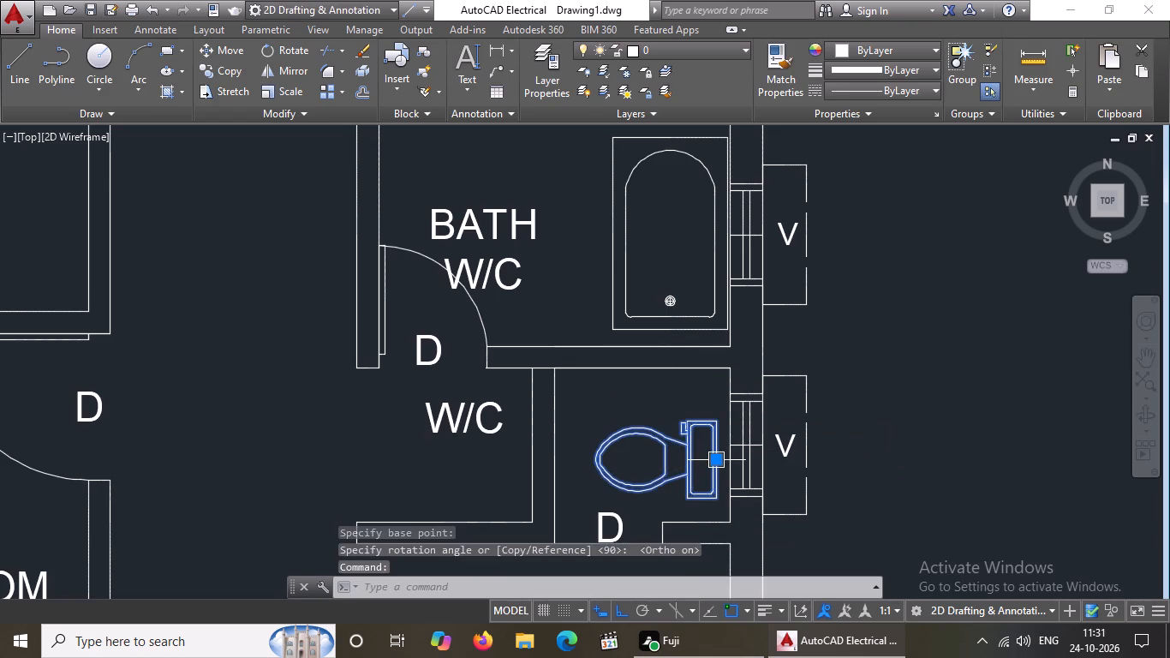
{"action": "left_click", "coordinate": [716, 458]}
{"action": "scroll", "coordinate": [724, 437], "scroll_direction": "up", "scroll_amount": 2}
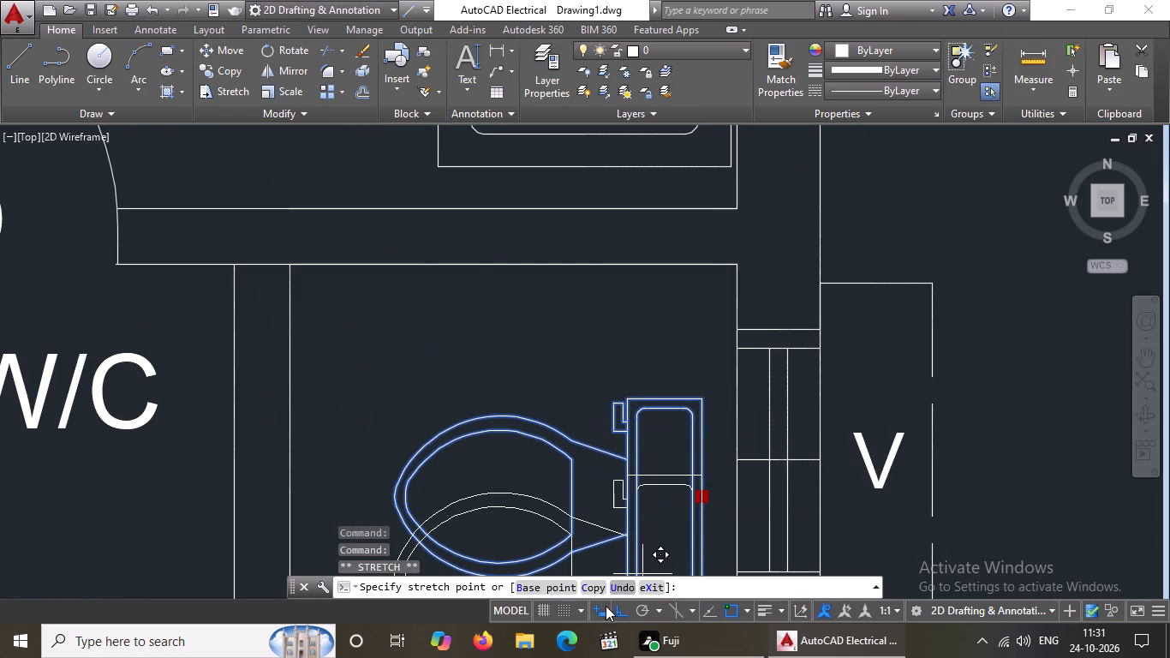
{"action": "left_click", "coordinate": [622, 610]}
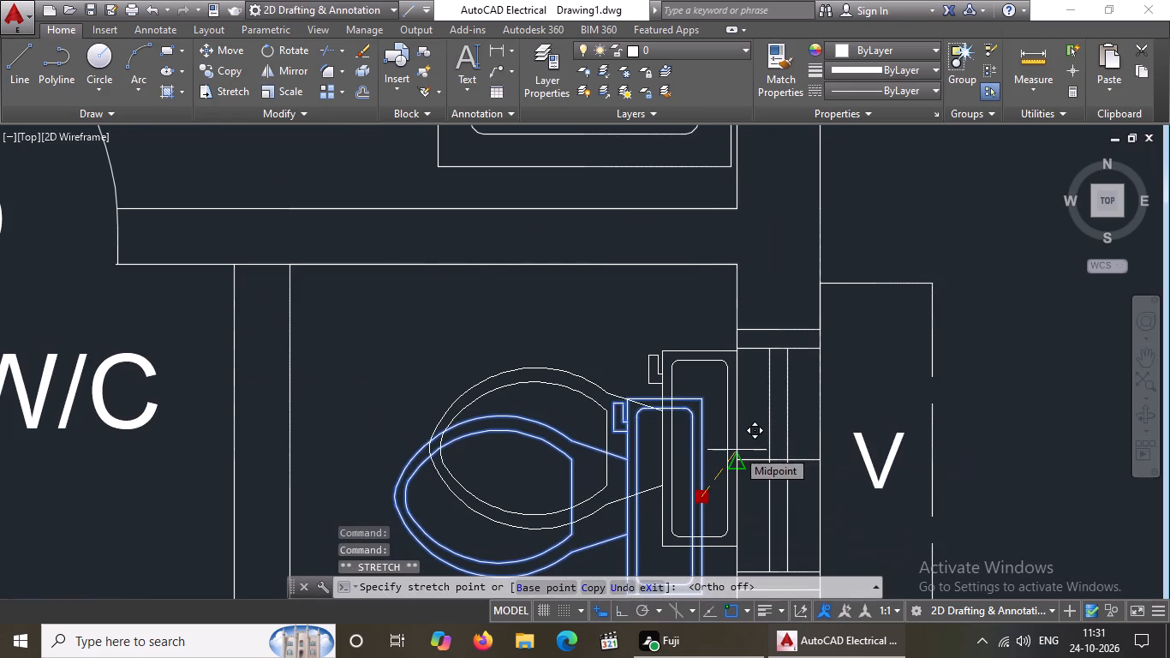
{"action": "left_click", "coordinate": [737, 458]}
{"action": "scroll", "coordinate": [737, 458], "scroll_direction": "down", "scroll_amount": 5}
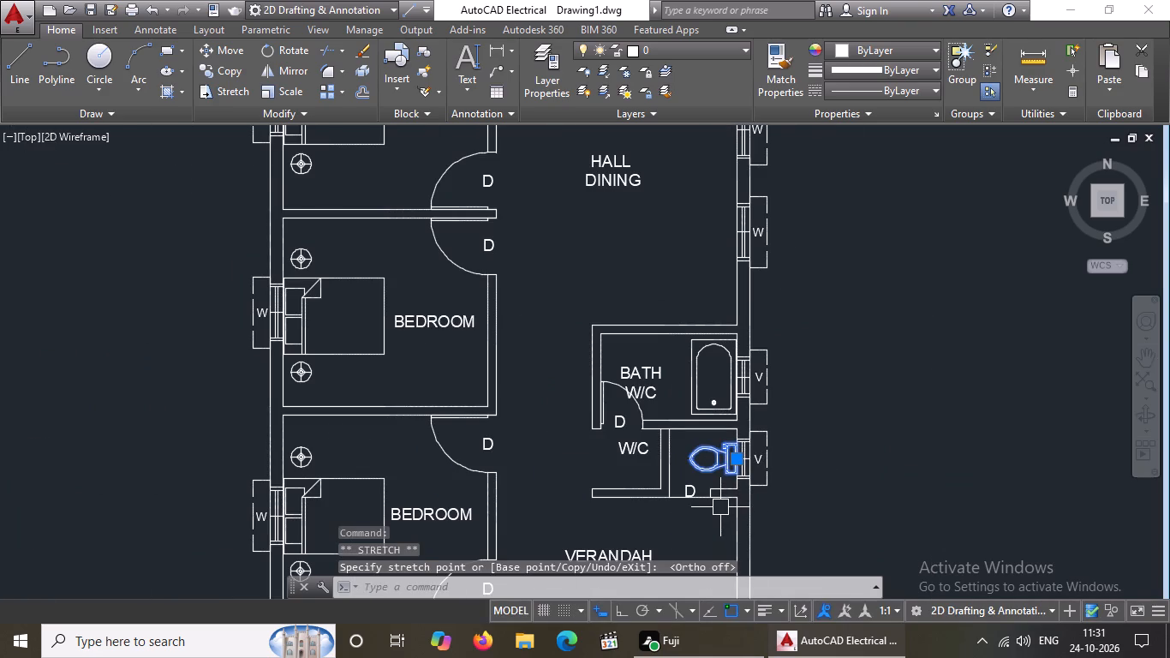
{"action": "key", "text": "Escape"}
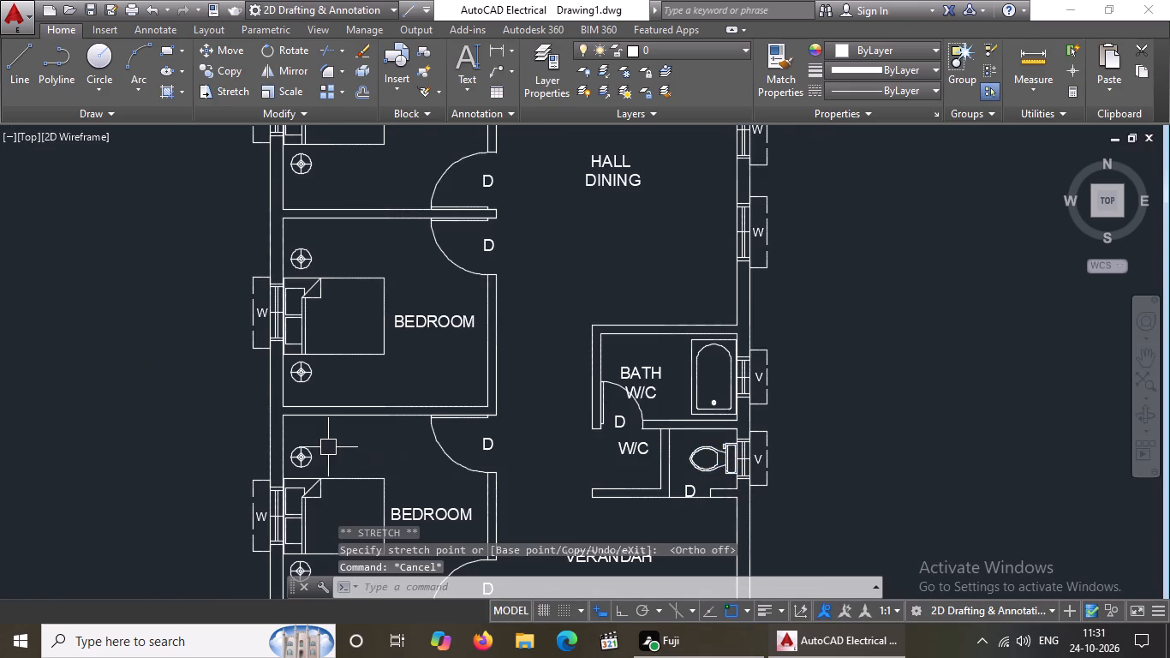
Move the faucet from west of the plan into the small W/C room, against its north wall above the toilet.
{"action": "scroll", "coordinate": [238, 423], "scroll_direction": "down", "scroll_amount": 3}
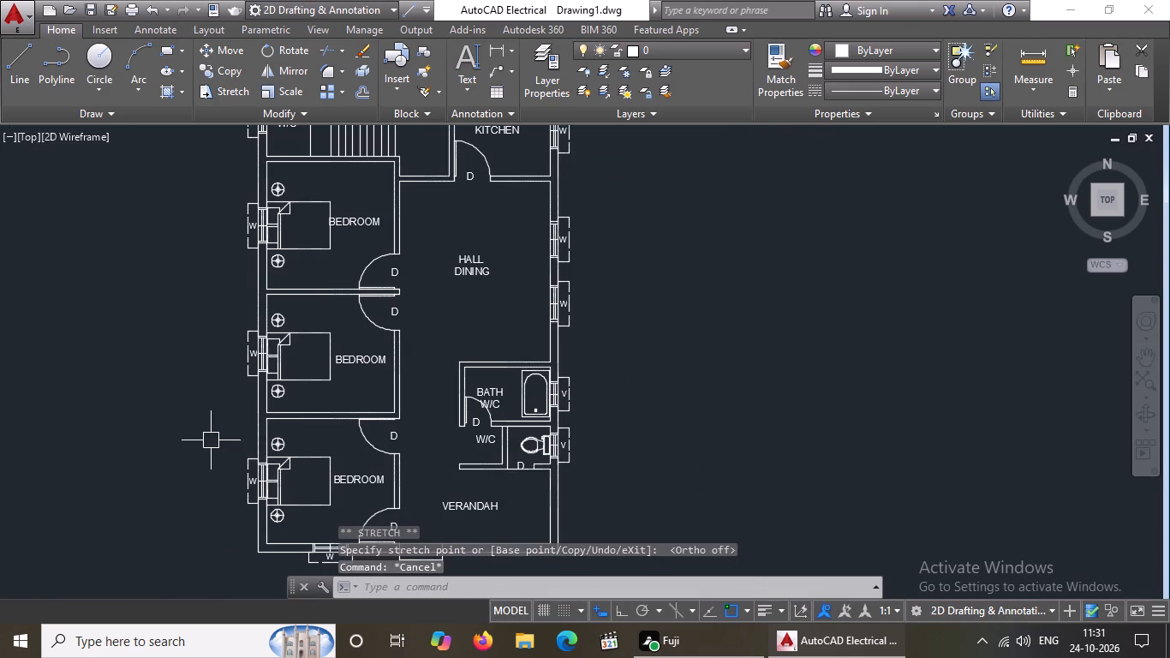
{"action": "scroll", "coordinate": [44, 408], "scroll_direction": "down", "scroll_amount": 1}
{"action": "middle_click_drag", "start_coordinate": [45, 406], "coordinate": [155, 429]}
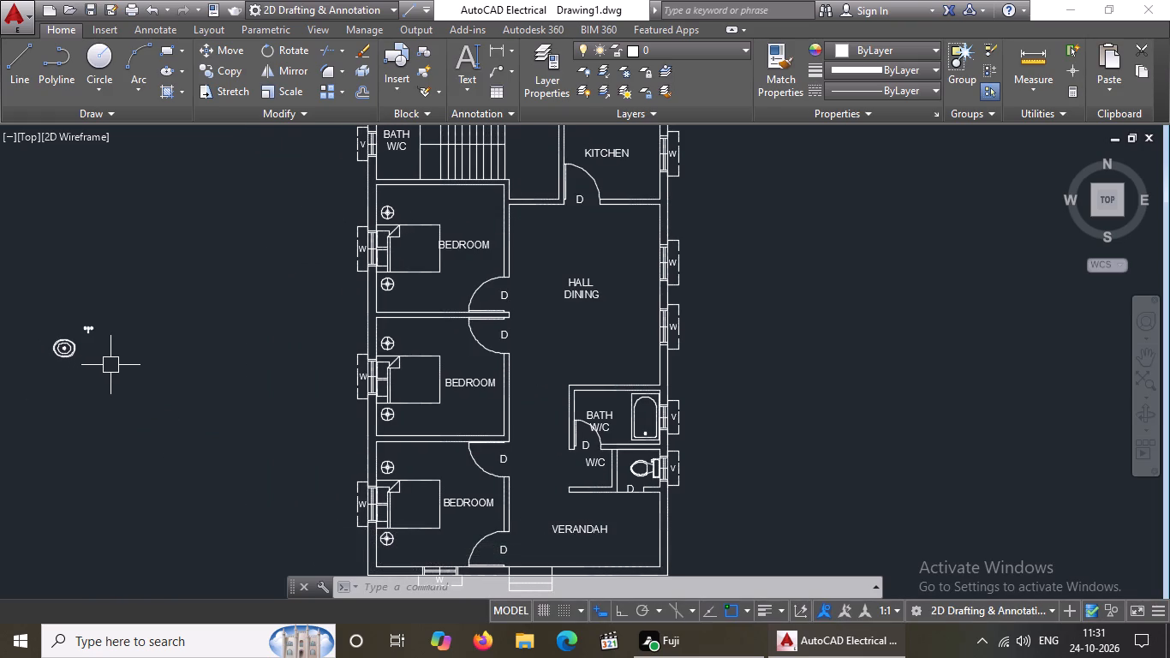
{"action": "scroll", "coordinate": [90, 345], "scroll_direction": "up", "scroll_amount": 2}
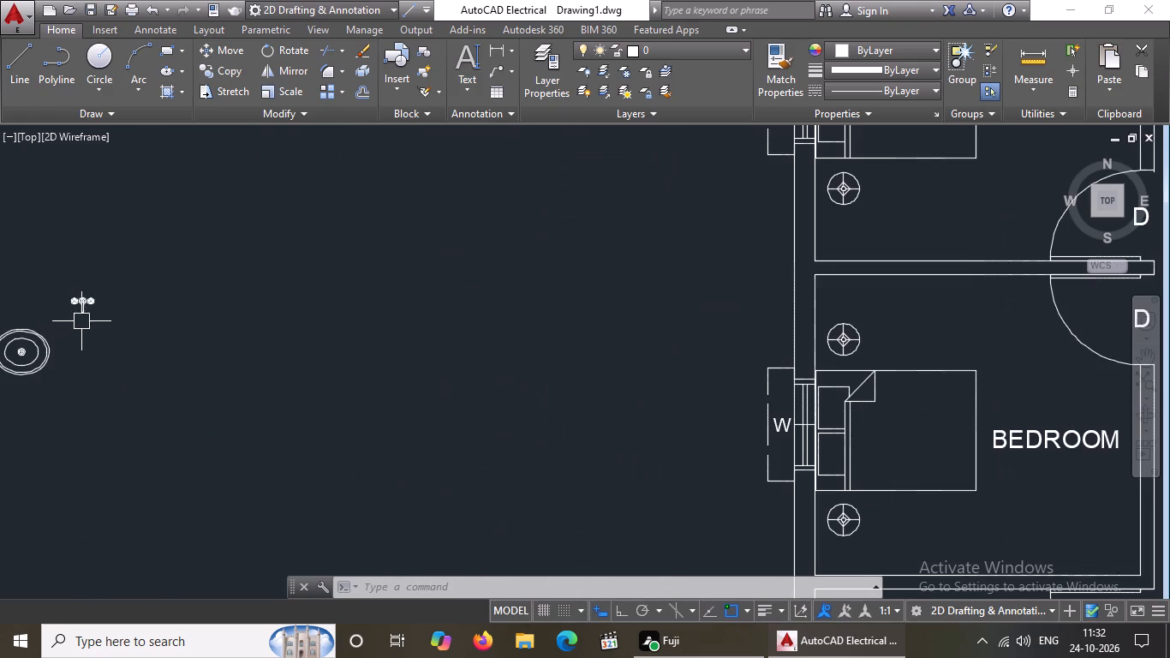
{"action": "left_click", "coordinate": [75, 300]}
{"action": "left_click_drag", "start_coordinate": [80, 300], "coordinate": [103, 303]}
{"action": "scroll", "coordinate": [633, 436], "scroll_direction": "down", "scroll_amount": 3}
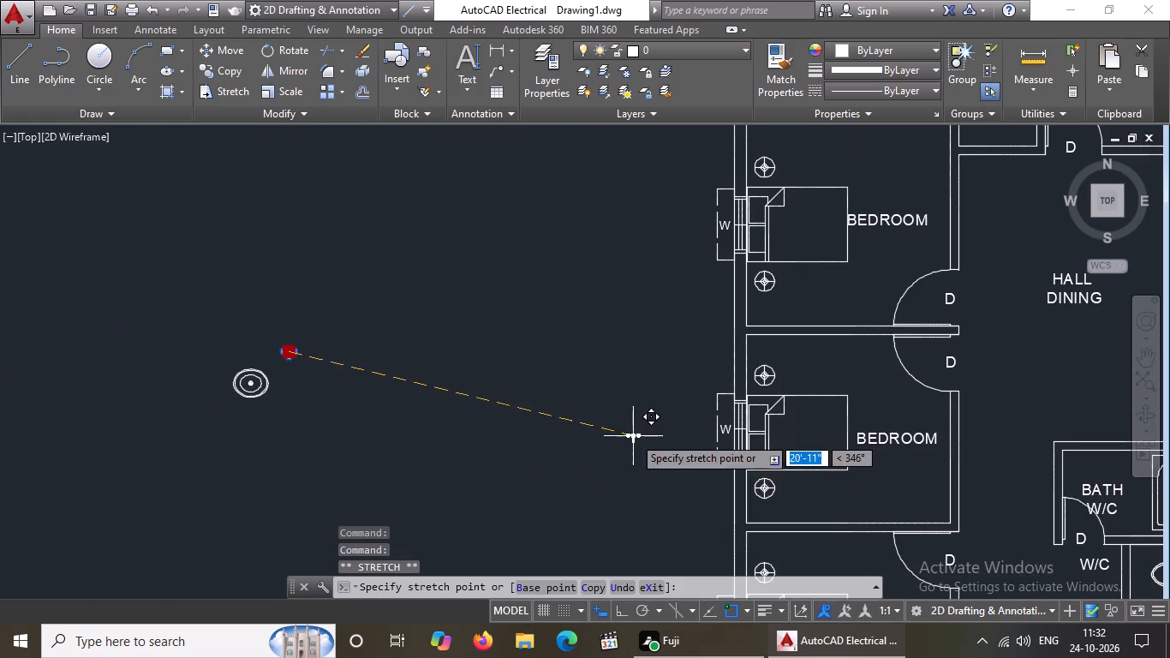
{"action": "scroll", "coordinate": [934, 453], "scroll_direction": "down", "scroll_amount": 3}
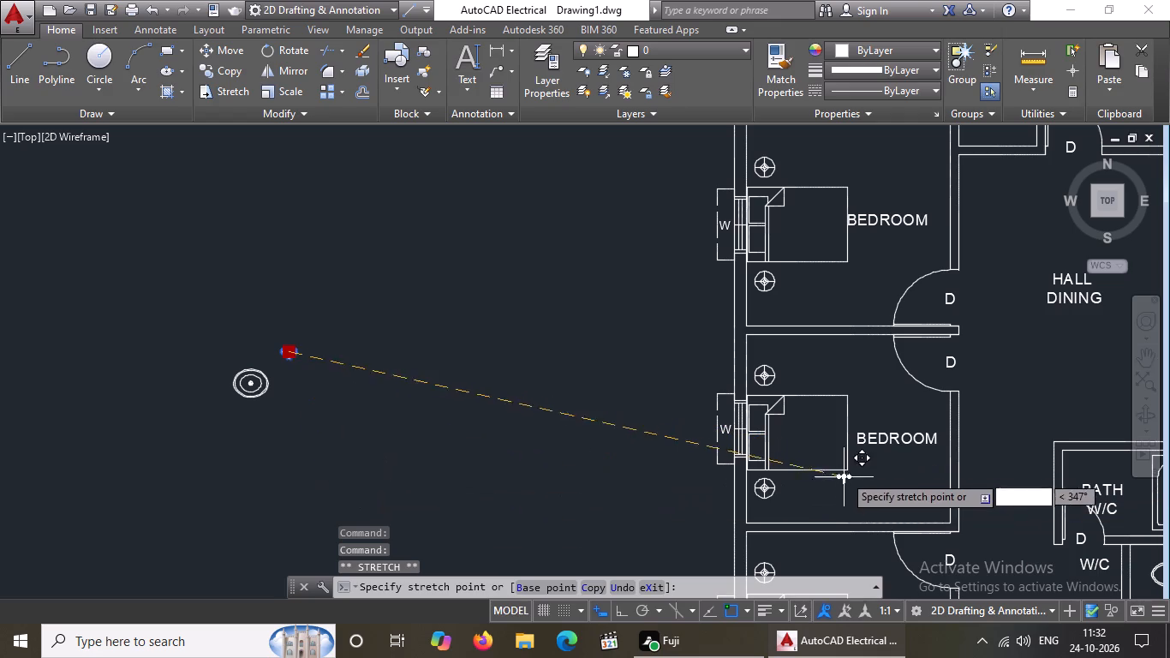
{"action": "scroll", "coordinate": [961, 433], "scroll_direction": "down", "scroll_amount": 4}
{"action": "middle_click_drag", "start_coordinate": [969, 440], "coordinate": [555, 451]}
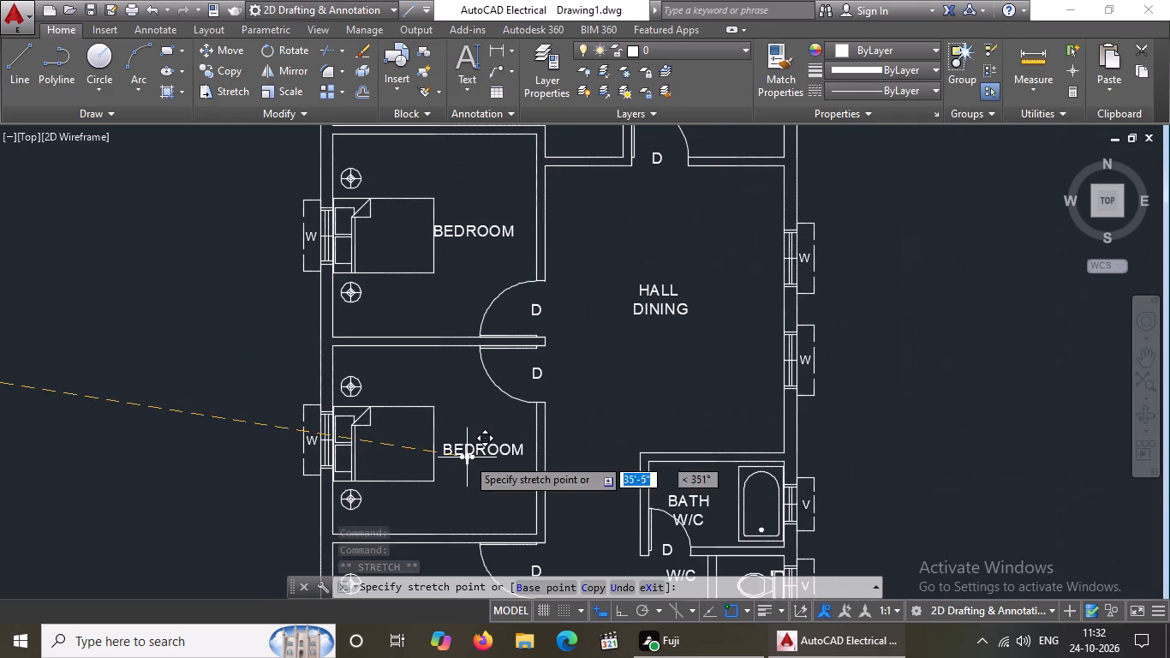
{"action": "middle_click_drag", "start_coordinate": [760, 509], "coordinate": [760, 360]}
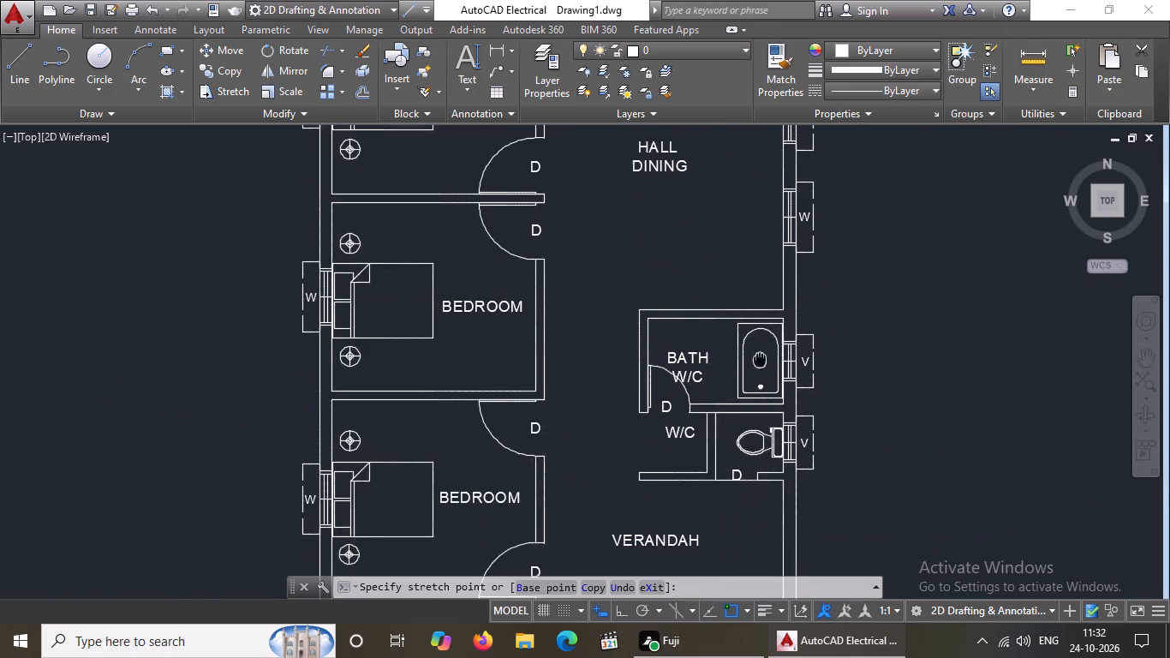
{"action": "scroll", "coordinate": [767, 452], "scroll_direction": "up", "scroll_amount": 2}
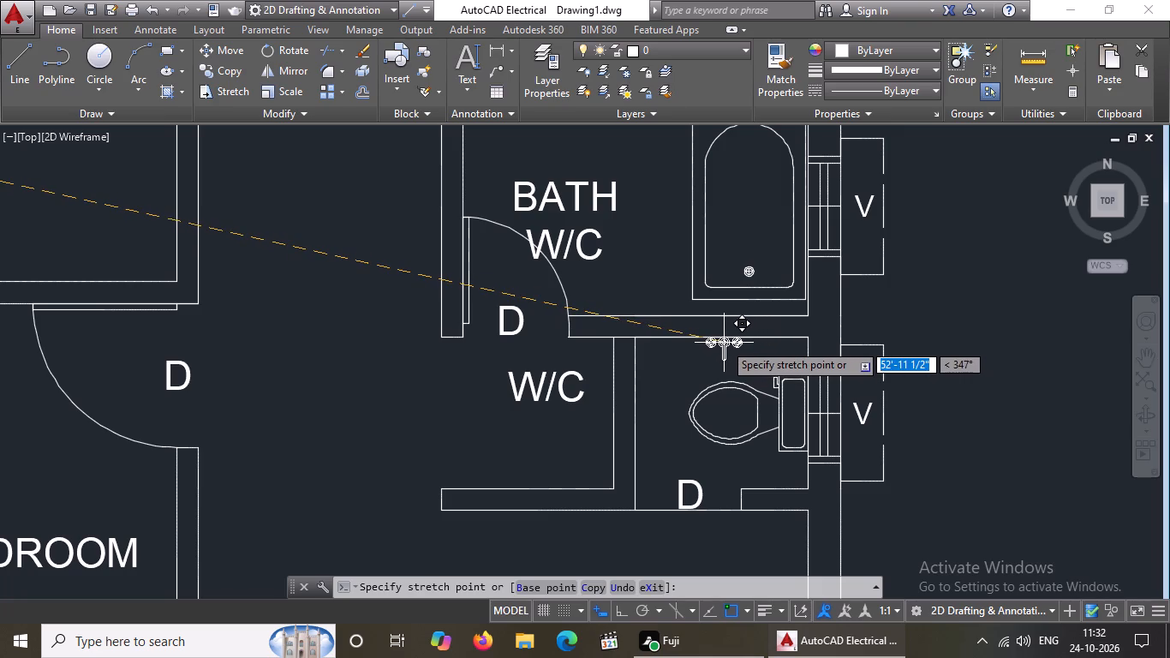
{"action": "left_click", "coordinate": [723, 343]}
{"action": "key", "text": "Escape"}
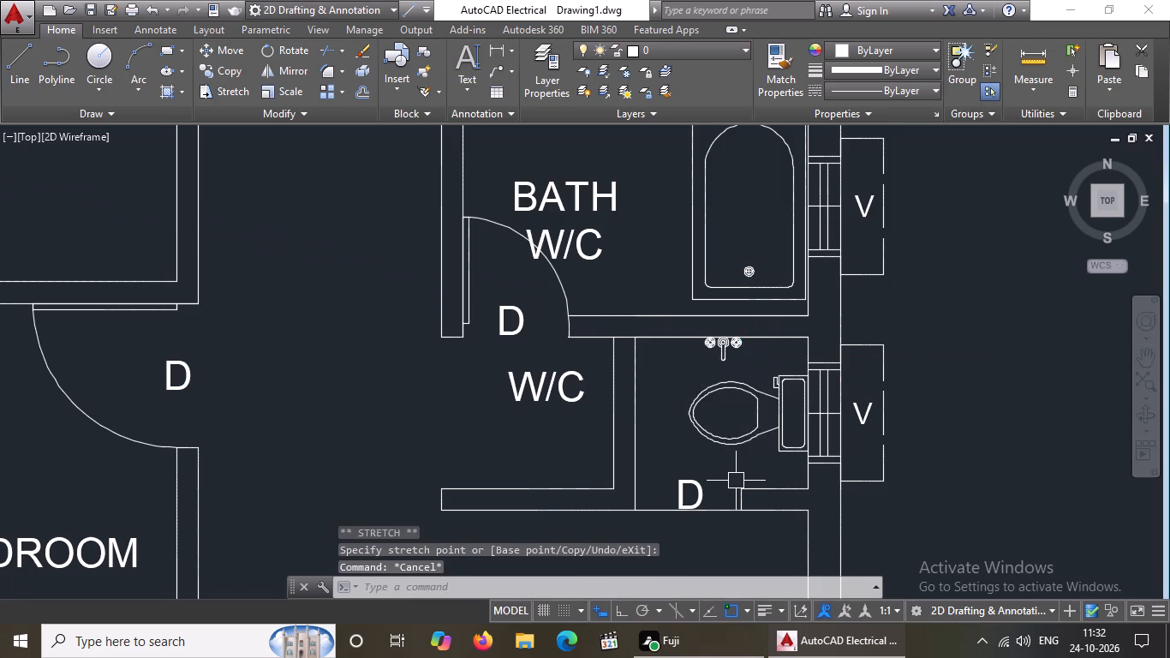
Scale the toilet in the small W/C room down slightly, using a base point on the lower edge of its bowl.
{"action": "scroll", "coordinate": [736, 481], "scroll_direction": "down", "scroll_amount": 1}
{"action": "left_click", "coordinate": [731, 458]}
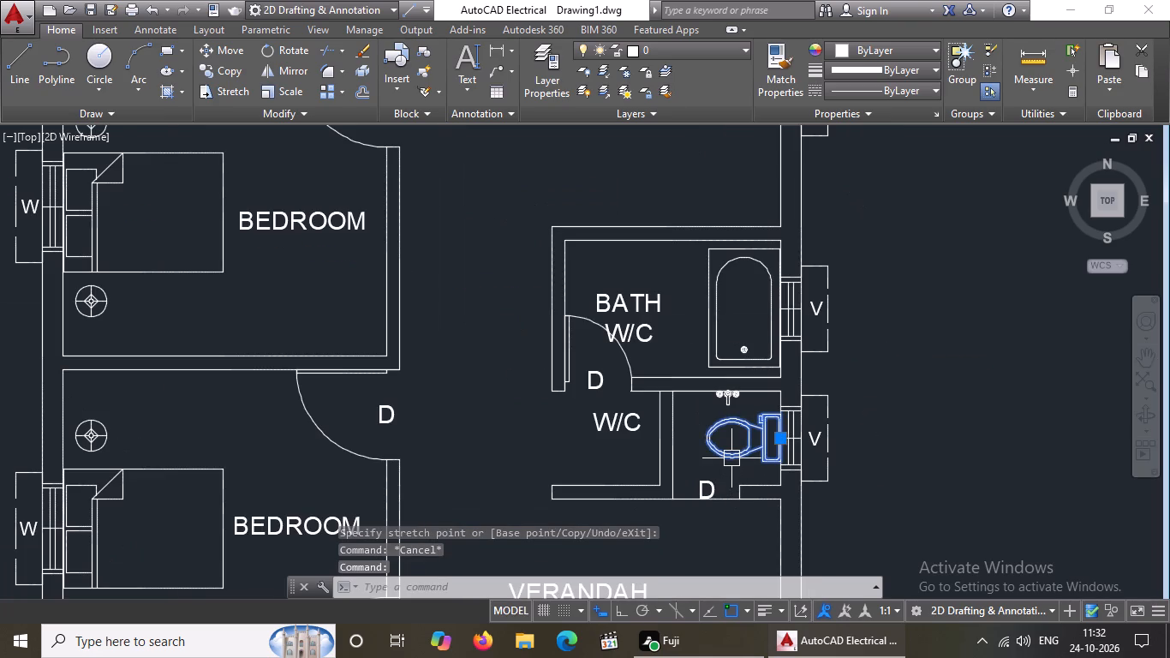
{"action": "type", "text": "SC"}
{"action": "key", "text": "space"}
{"action": "left_click", "coordinate": [728, 458]}
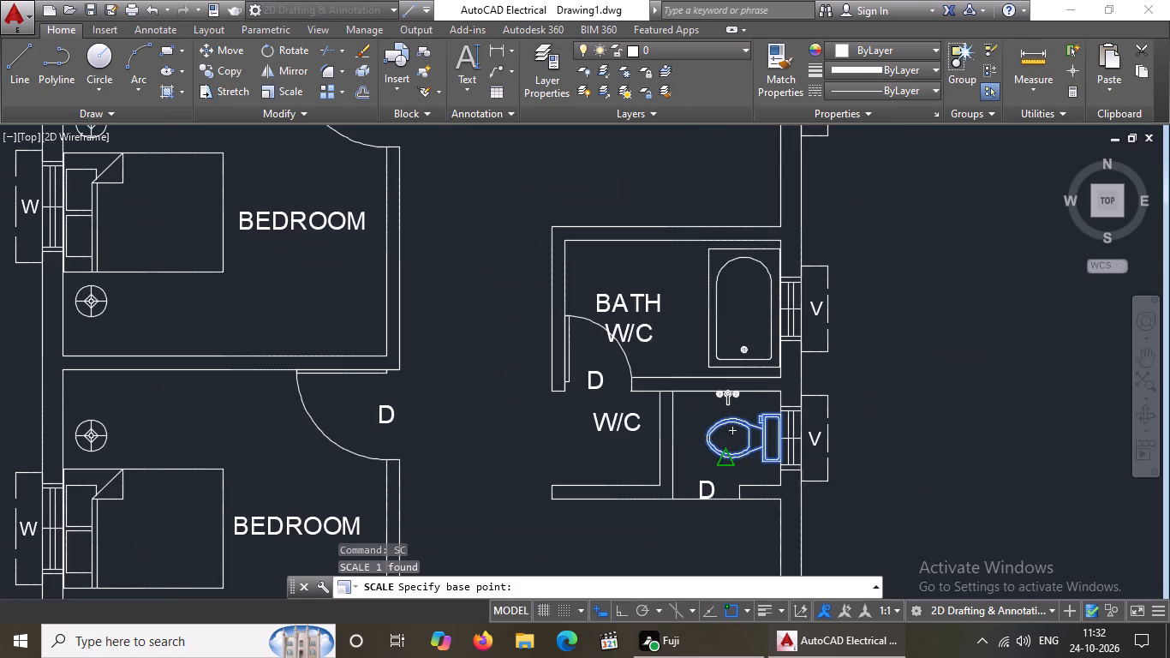
{"action": "scroll", "coordinate": [729, 455], "scroll_direction": "up", "scroll_amount": 2}
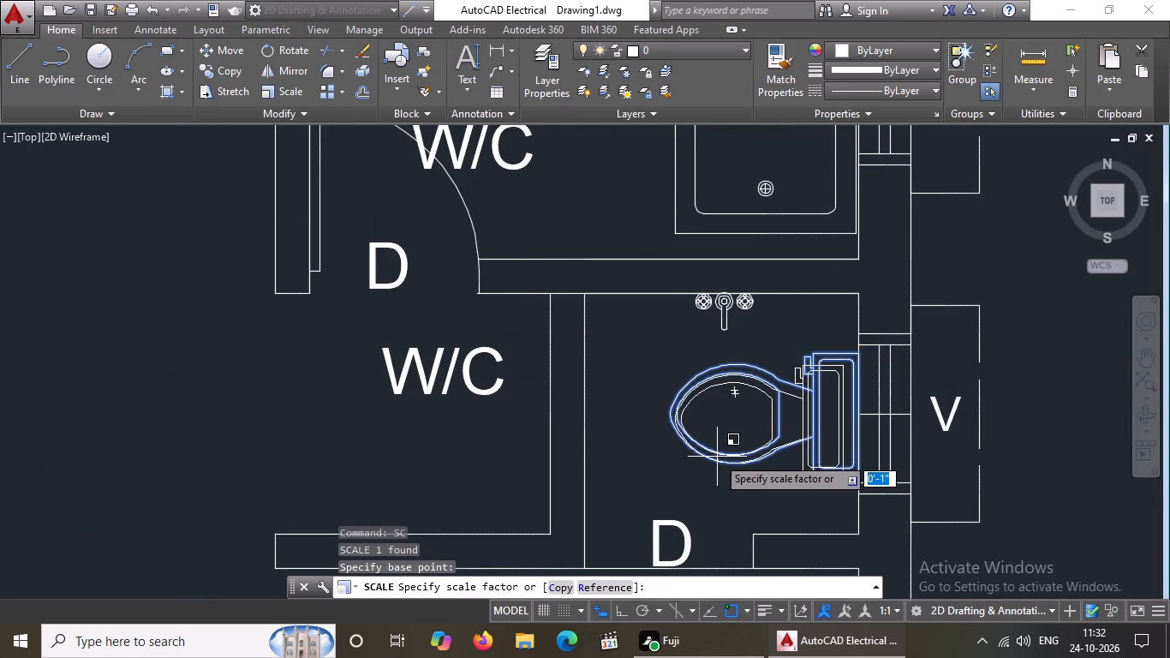
{"action": "left_click", "coordinate": [717, 457]}
Move the toilet east so its tank sits against the W/C's east wall at the ventilator's midpoint.
{"action": "left_click", "coordinate": [803, 438]}
{"action": "left_click", "coordinate": [843, 422]}
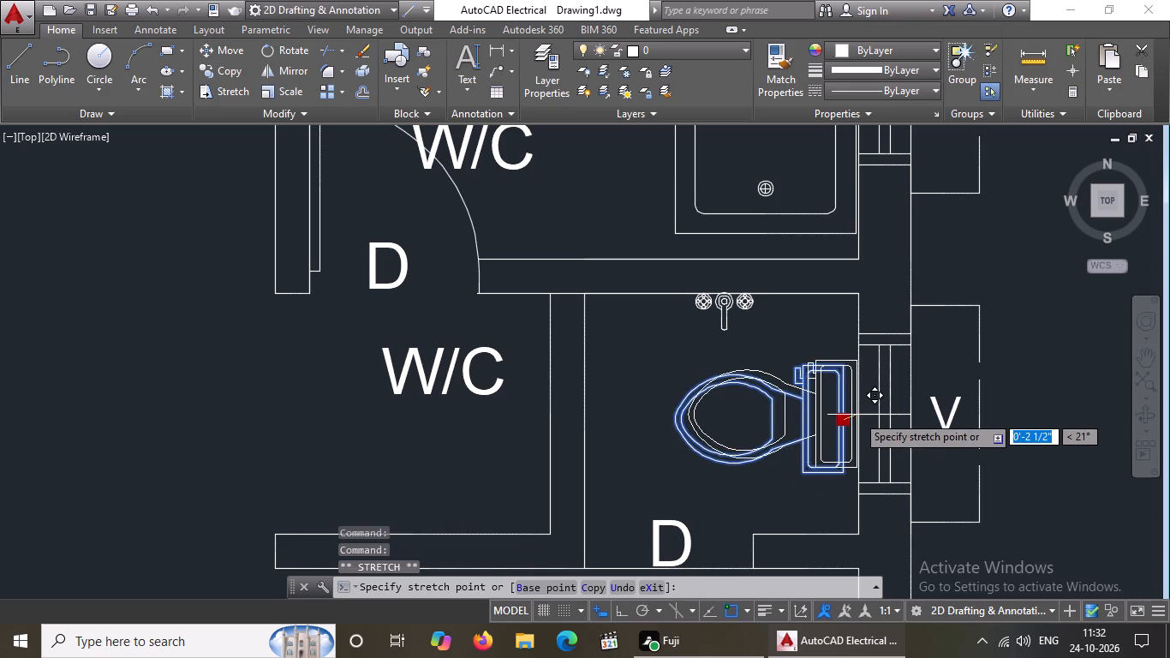
{"action": "left_click", "coordinate": [857, 414]}
{"action": "scroll", "coordinate": [859, 416], "scroll_direction": "down", "scroll_amount": 3}
{"action": "key", "text": "Escape"}
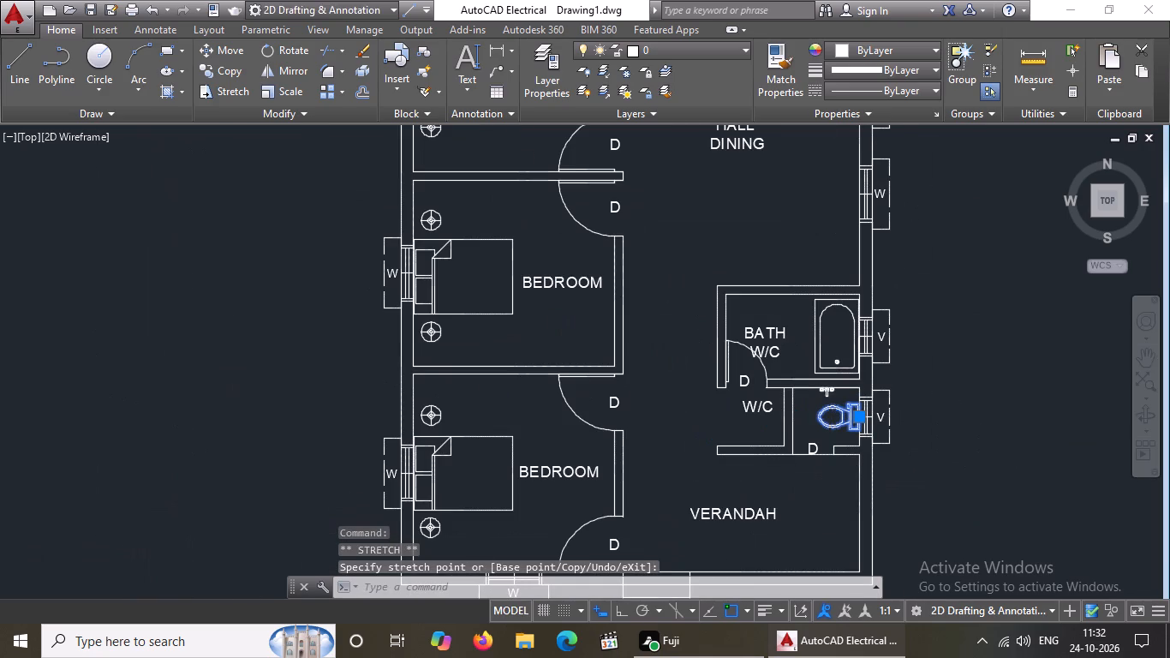
Move the W/C label back into the small W/C room, clear of the toilet and just above the door label D.
{"action": "scroll", "coordinate": [687, 519], "scroll_direction": "down", "scroll_amount": 2}
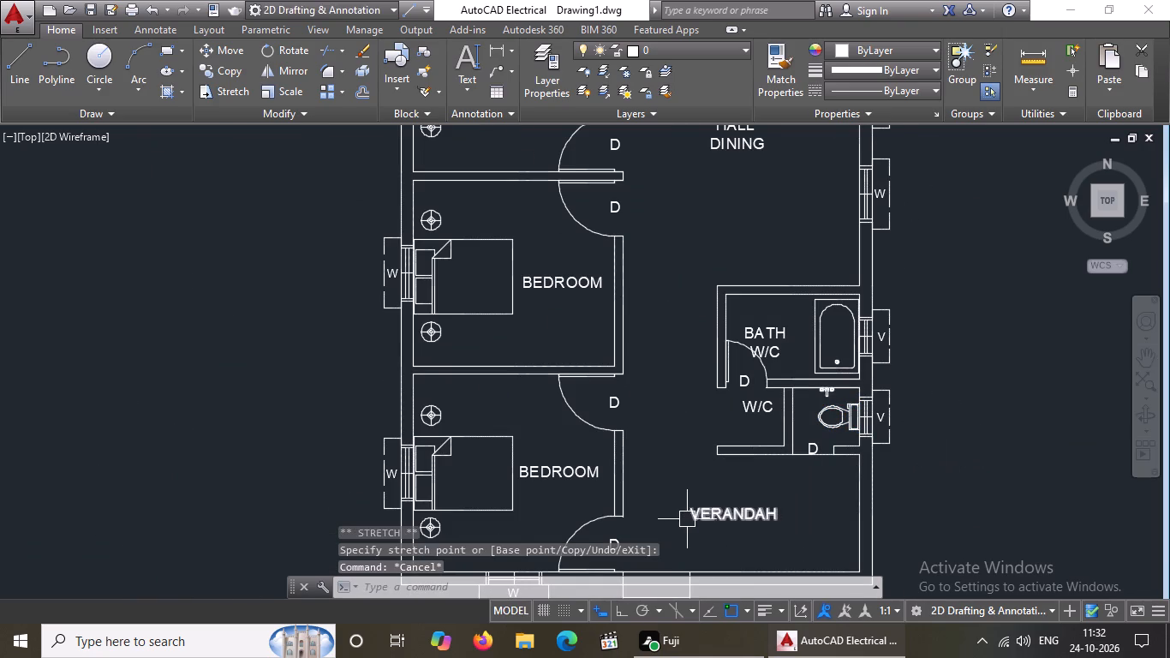
{"action": "scroll", "coordinate": [687, 519], "scroll_direction": "down", "scroll_amount": 1}
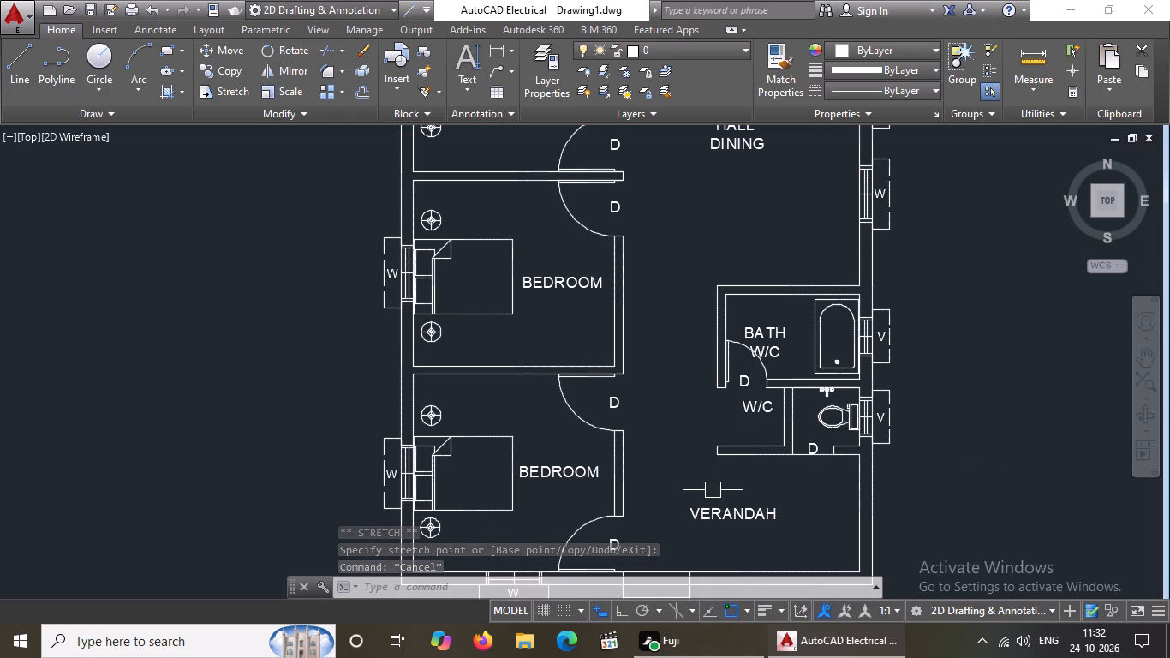
{"action": "left_click", "coordinate": [749, 407]}
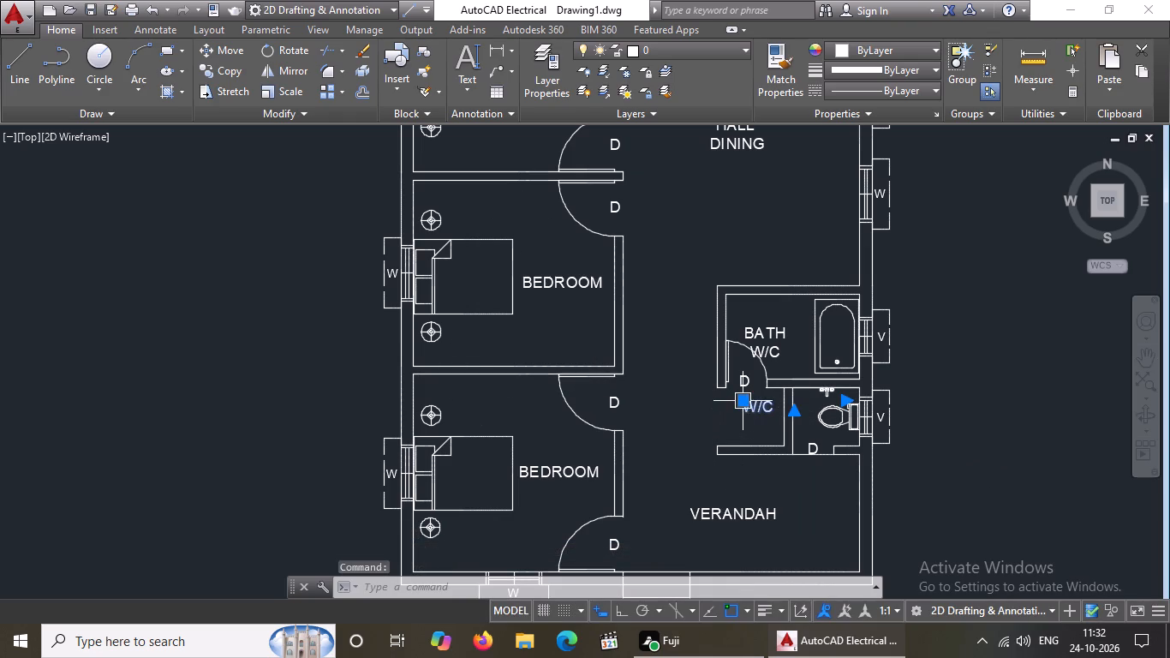
{"action": "left_click", "coordinate": [742, 401]}
{"action": "scroll", "coordinate": [784, 403], "scroll_direction": "up", "scroll_amount": 2}
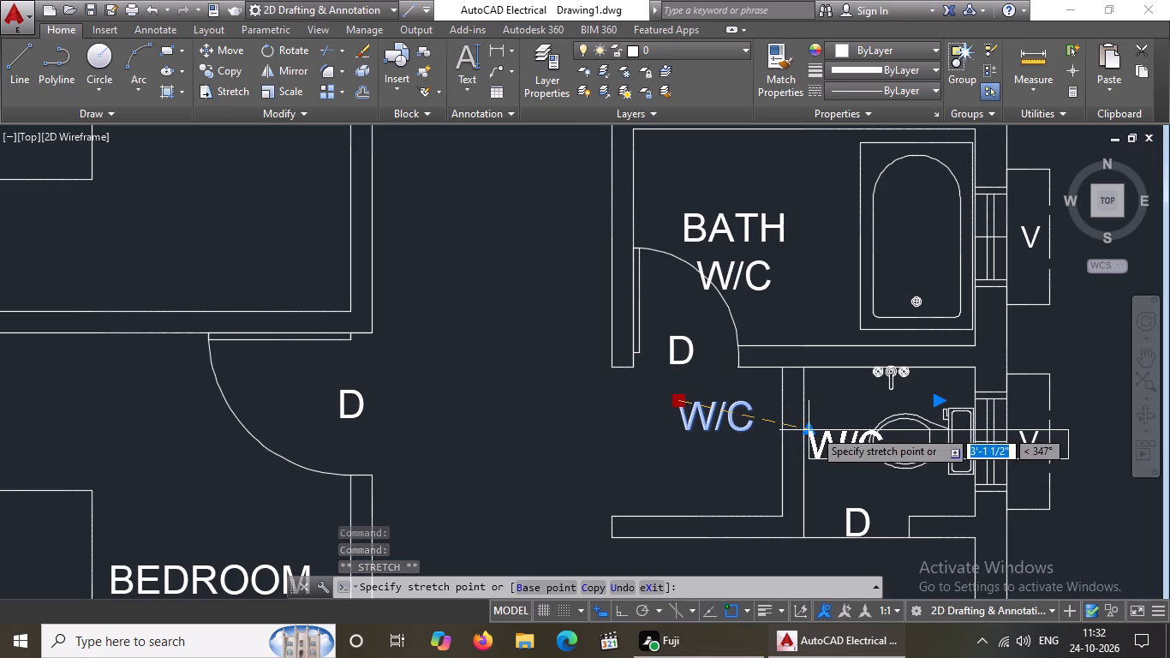
{"action": "left_click", "coordinate": [812, 429]}
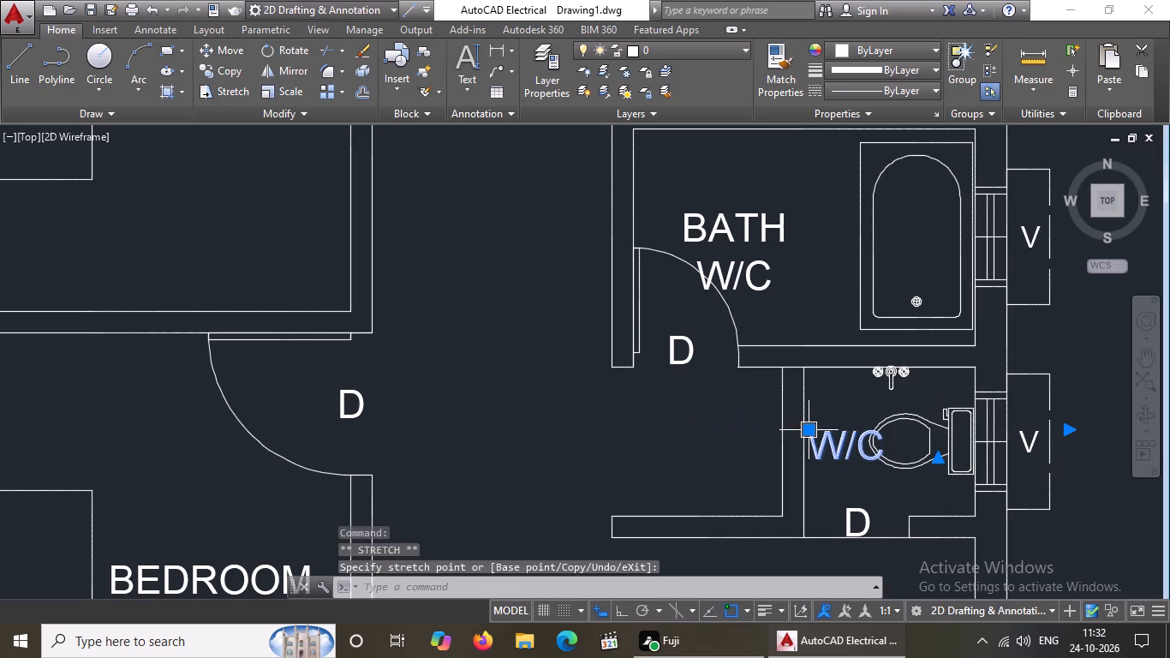
{"action": "scroll", "coordinate": [851, 464], "scroll_direction": "down", "scroll_amount": 3}
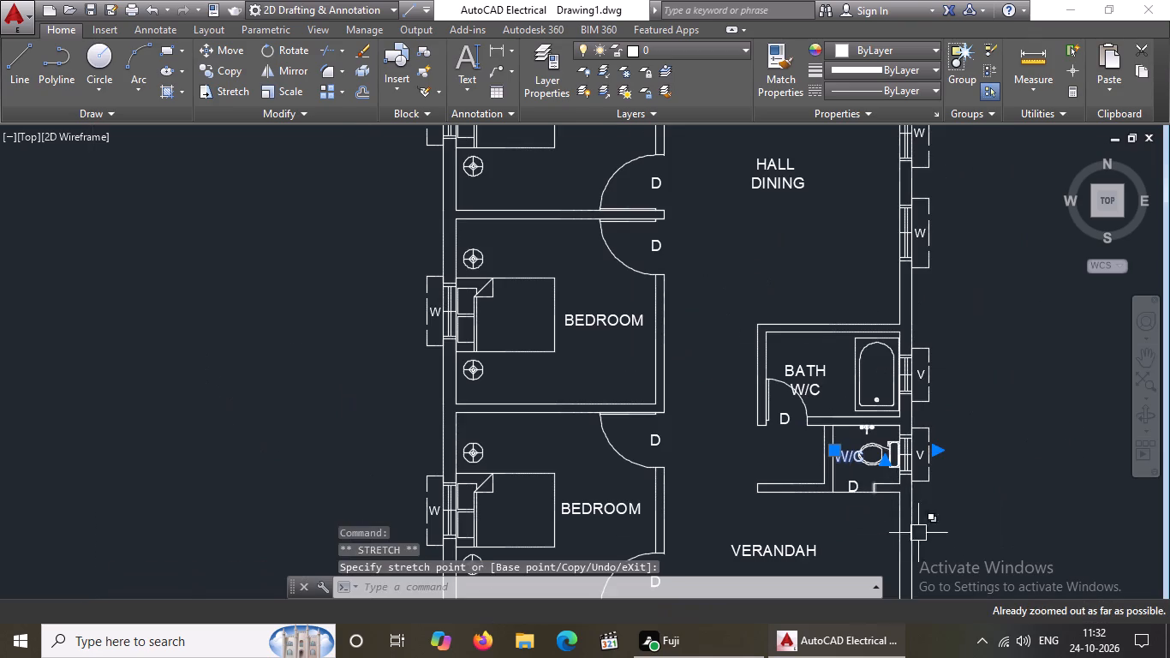
{"action": "scroll", "coordinate": [882, 482], "scroll_direction": "up", "scroll_amount": 3}
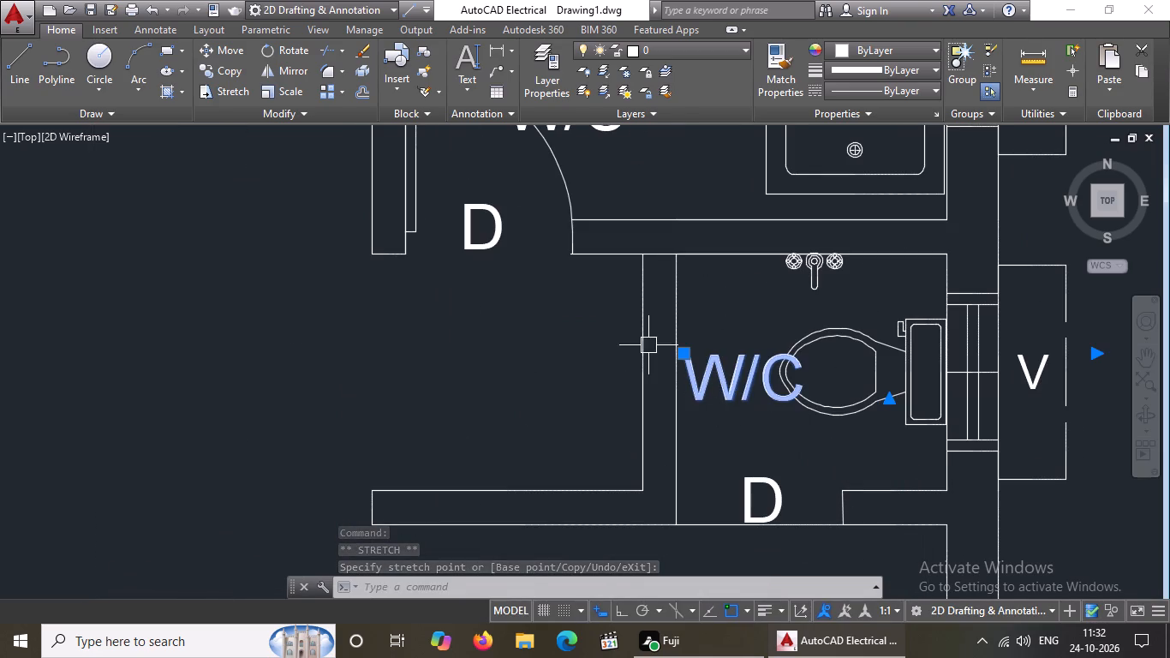
{"action": "left_click", "coordinate": [678, 351]}
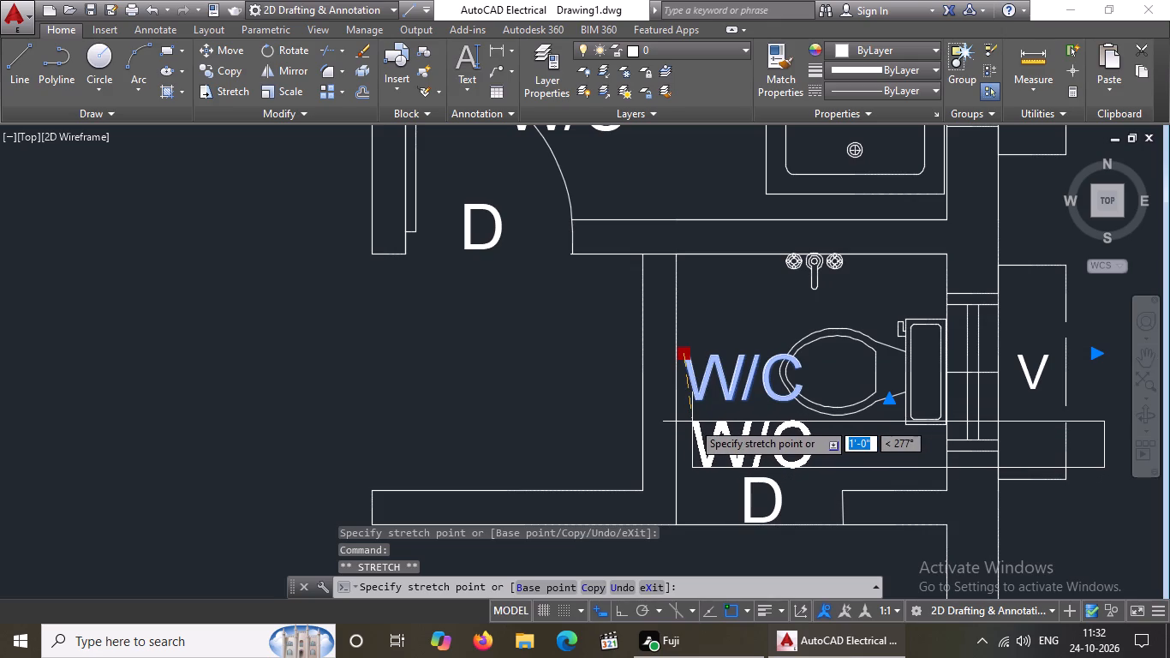
{"action": "left_click", "coordinate": [692, 421]}
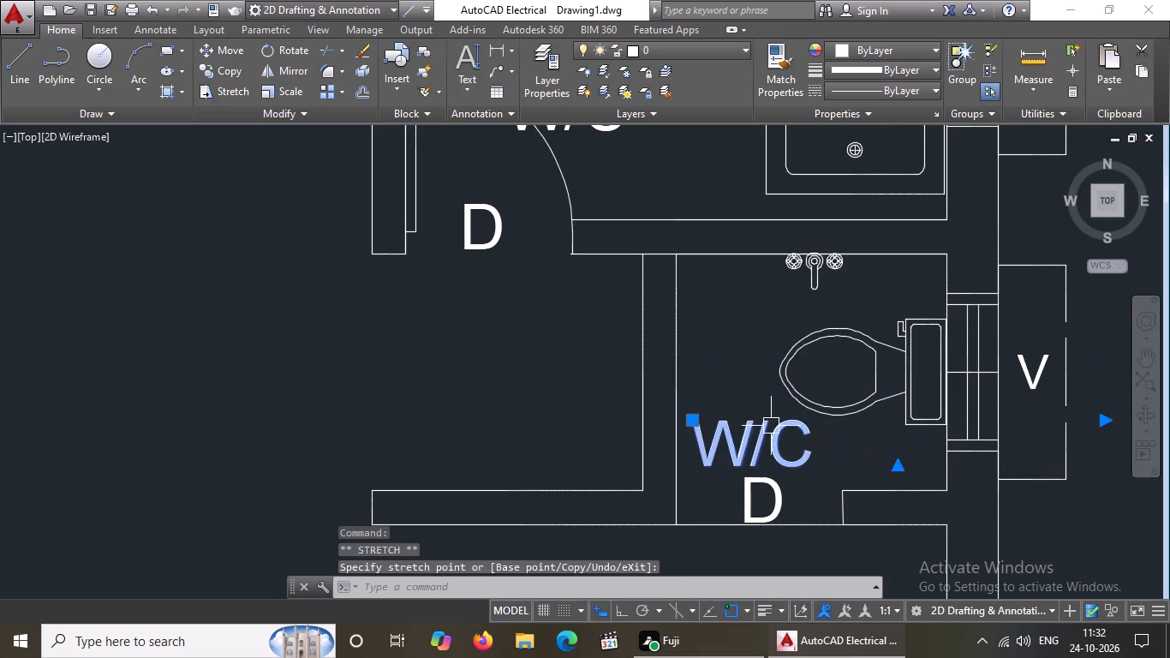
{"action": "scroll", "coordinate": [774, 421], "scroll_direction": "down", "scroll_amount": 4}
{"action": "key", "text": "Escape"}
Move the oval sink from west of the plan into the open corner space just west of the small W/C room.
{"action": "middle_click_drag", "start_coordinate": [642, 424], "coordinate": [695, 421]}
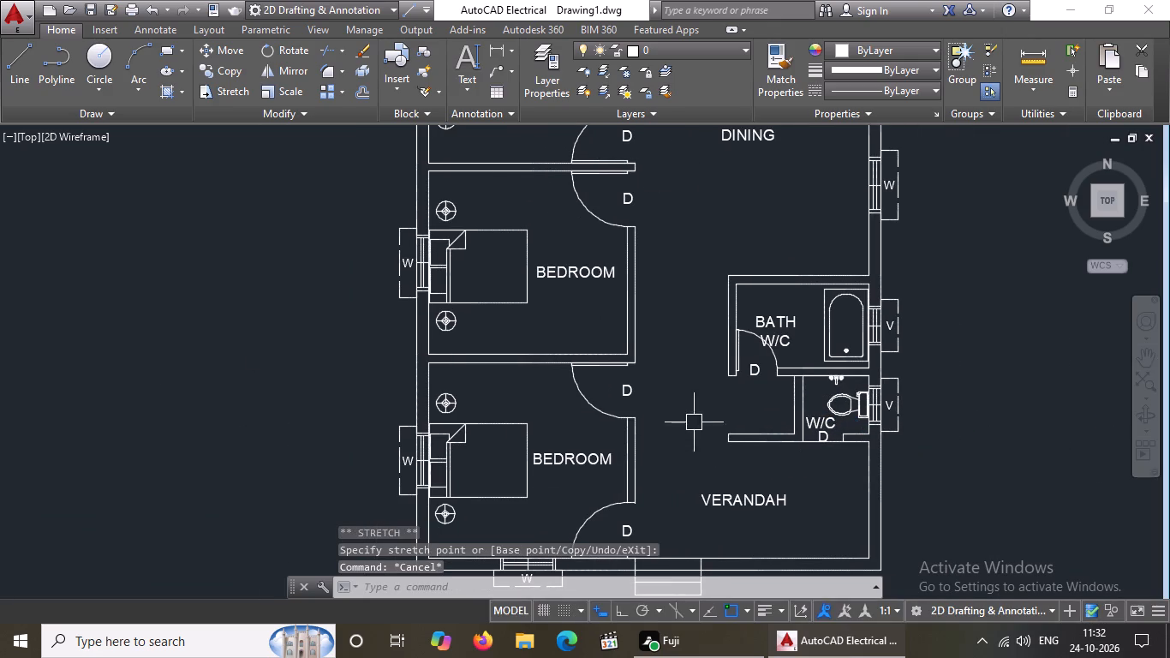
{"action": "scroll", "coordinate": [626, 408], "scroll_direction": "down", "scroll_amount": 6}
{"action": "scroll", "coordinate": [216, 362], "scroll_direction": "down", "scroll_amount": 6}
{"action": "key", "text": "Escape"}
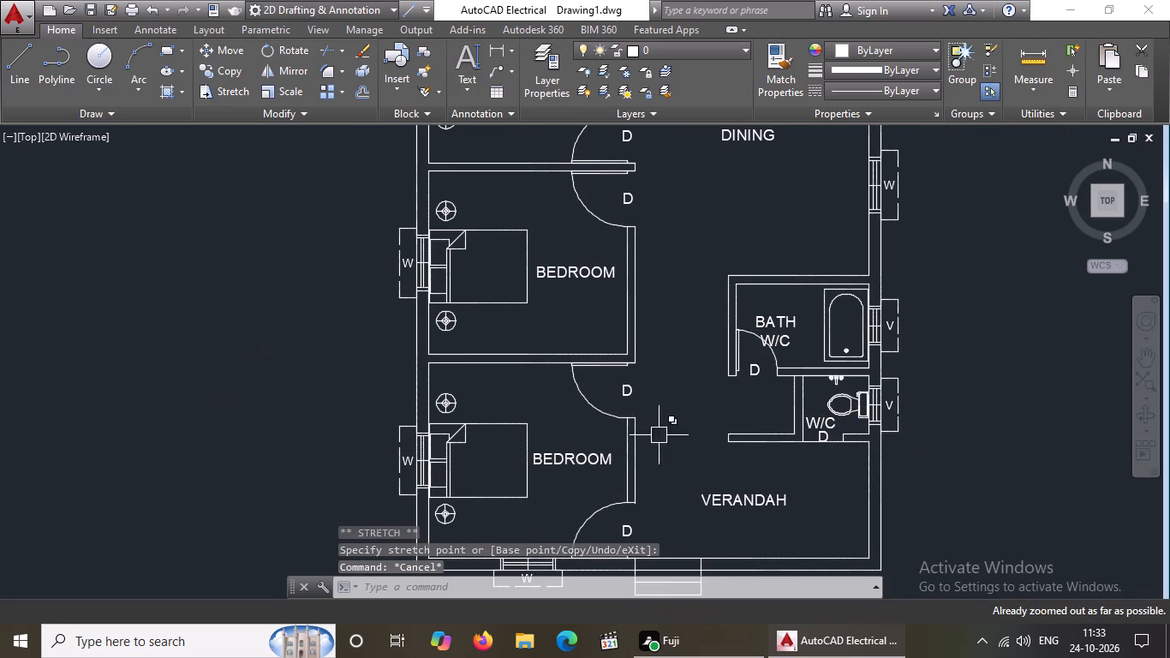
{"action": "left_click_drag", "start_coordinate": [1148, 353], "coordinate": [1136, 363]}
{"action": "left_click_drag", "start_coordinate": [309, 286], "coordinate": [318, 286]}
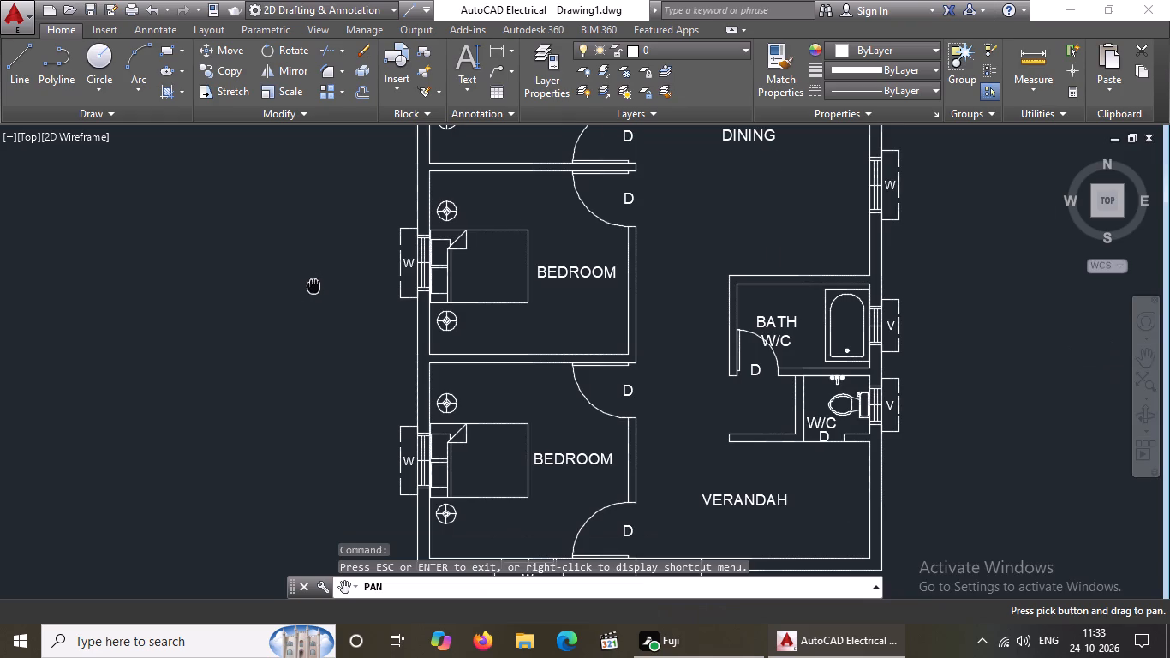
{"action": "left_click_drag", "start_coordinate": [318, 286], "coordinate": [592, 305]}
{"action": "key", "text": "Escape"}
{"action": "left_click_drag", "start_coordinate": [150, 197], "coordinate": [302, 266]}
{"action": "left_click", "coordinate": [391, 315]}
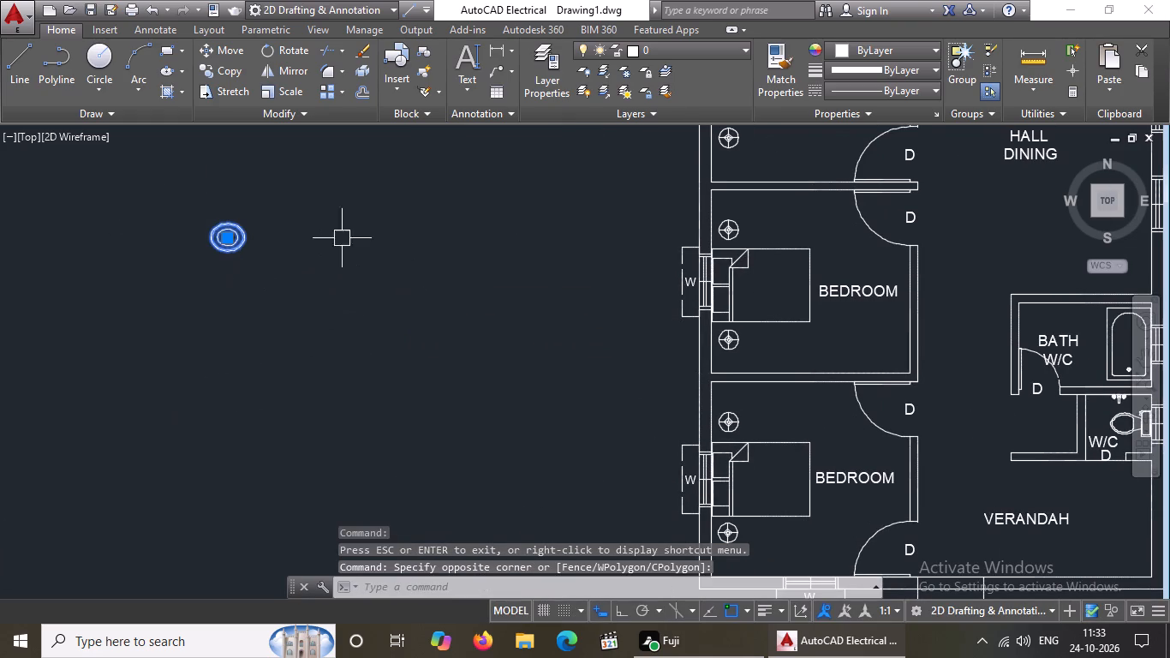
{"action": "left_click_drag", "start_coordinate": [229, 241], "coordinate": [267, 256]}
{"action": "scroll", "coordinate": [494, 385], "scroll_direction": "down", "scroll_amount": 3}
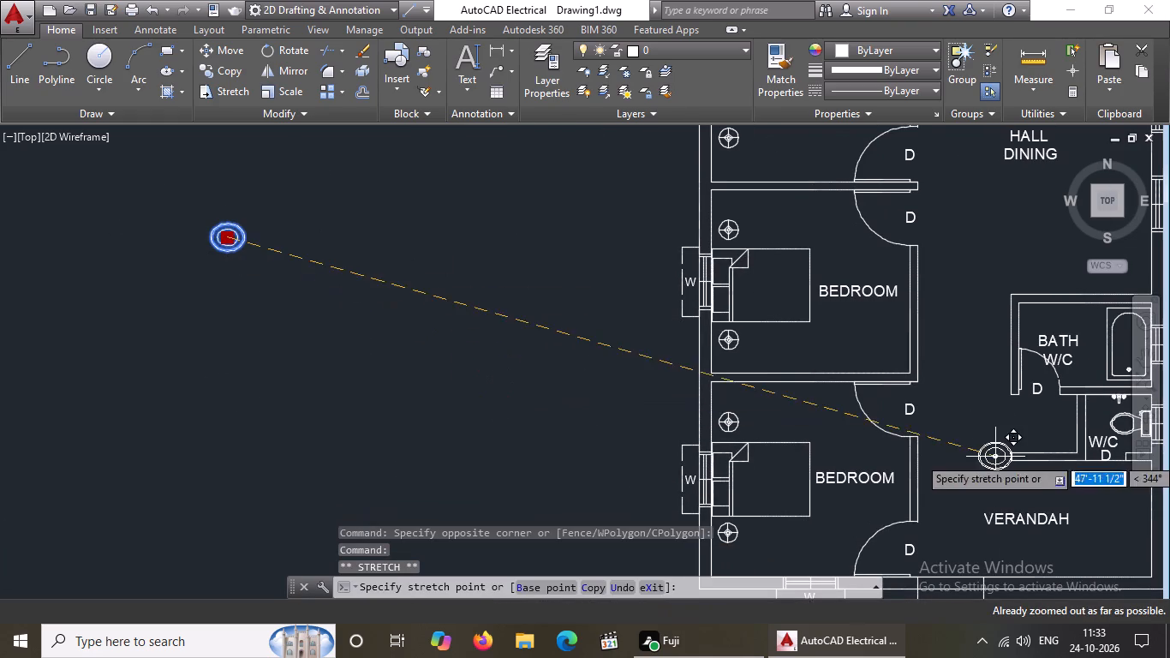
{"action": "middle_click_drag", "start_coordinate": [994, 455], "coordinate": [514, 333]}
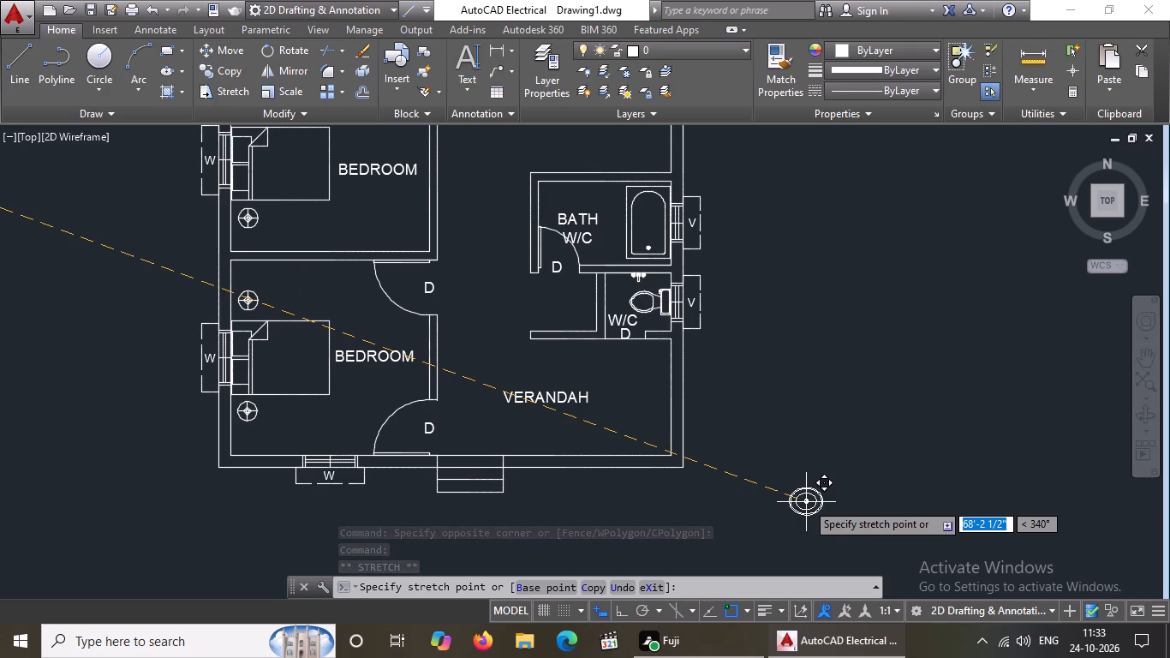
{"action": "scroll", "coordinate": [541, 312], "scroll_direction": "up", "scroll_amount": 2}
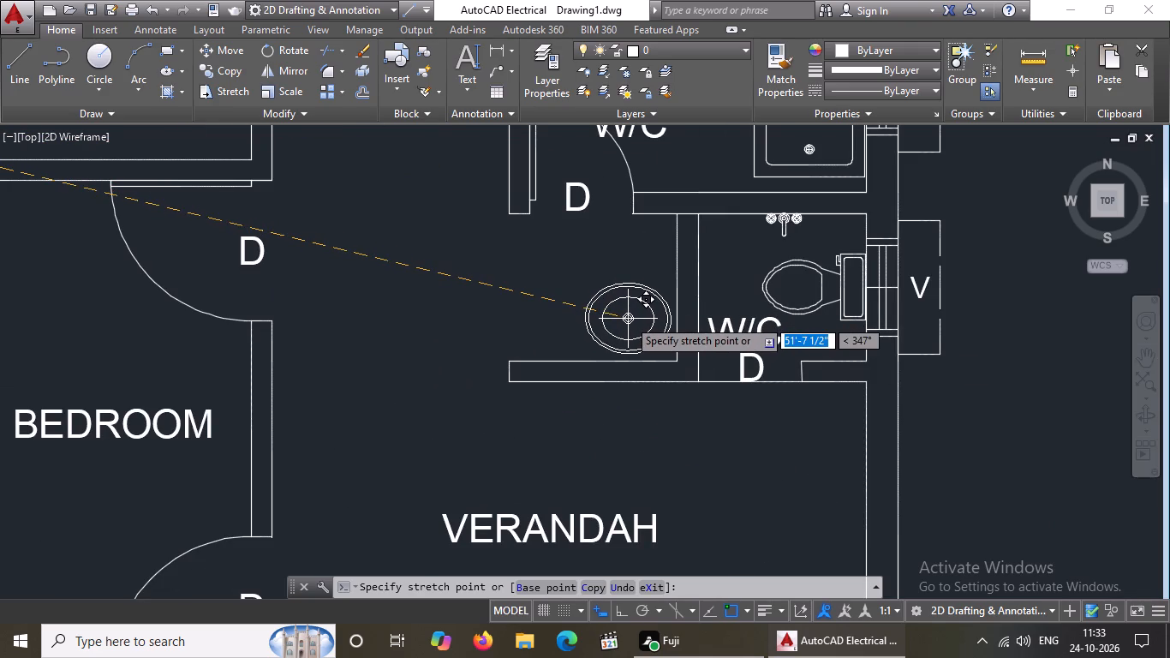
{"action": "left_click", "coordinate": [628, 319]}
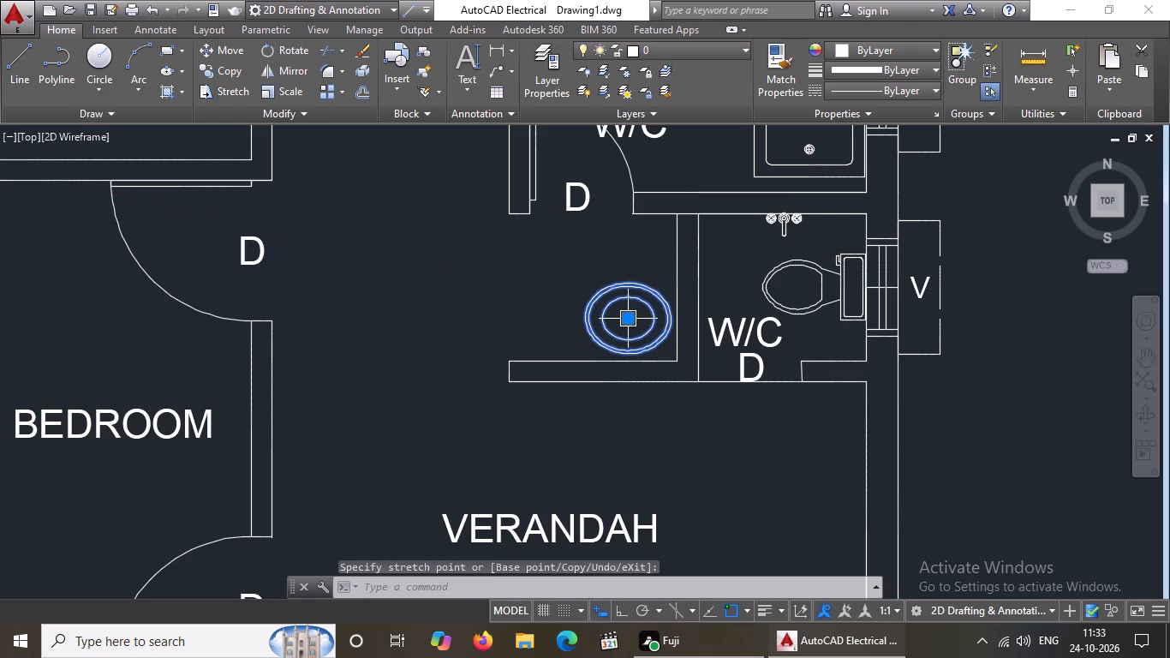
{"action": "key", "text": "Escape"}
Draw a horizontal line about 2'-8 1/2" long just north of the sink, with Ortho on, ending at the W/C's west wall.
{"action": "key", "text": "l"}
{"action": "key", "text": "Return"}
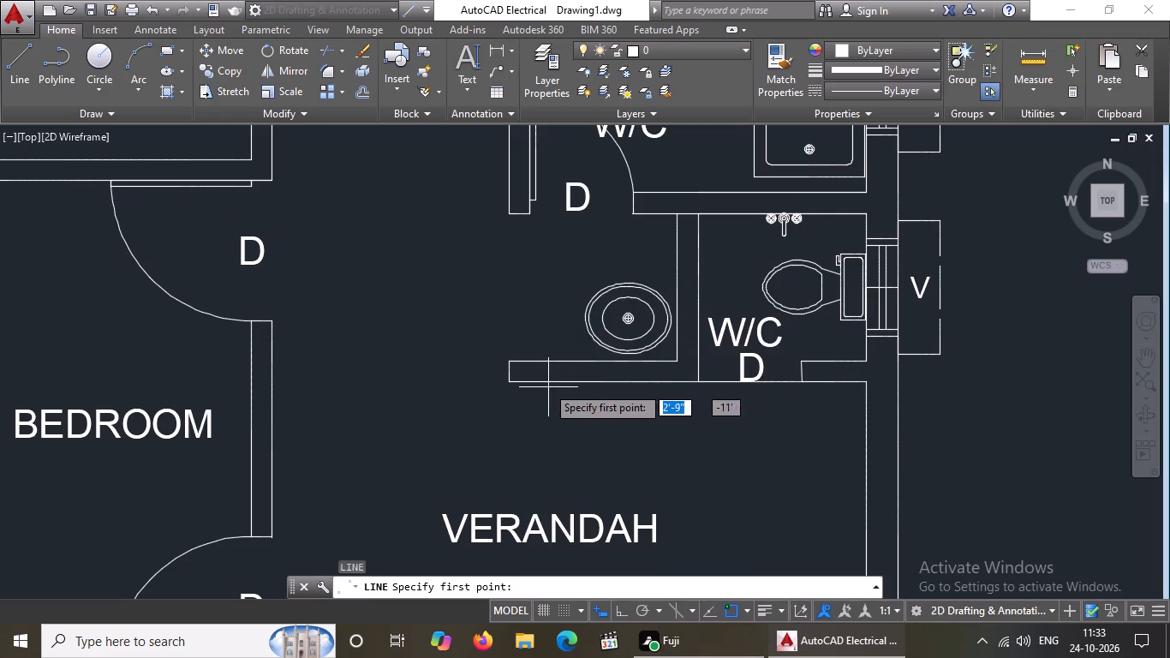
{"action": "left_click", "coordinate": [571, 272]}
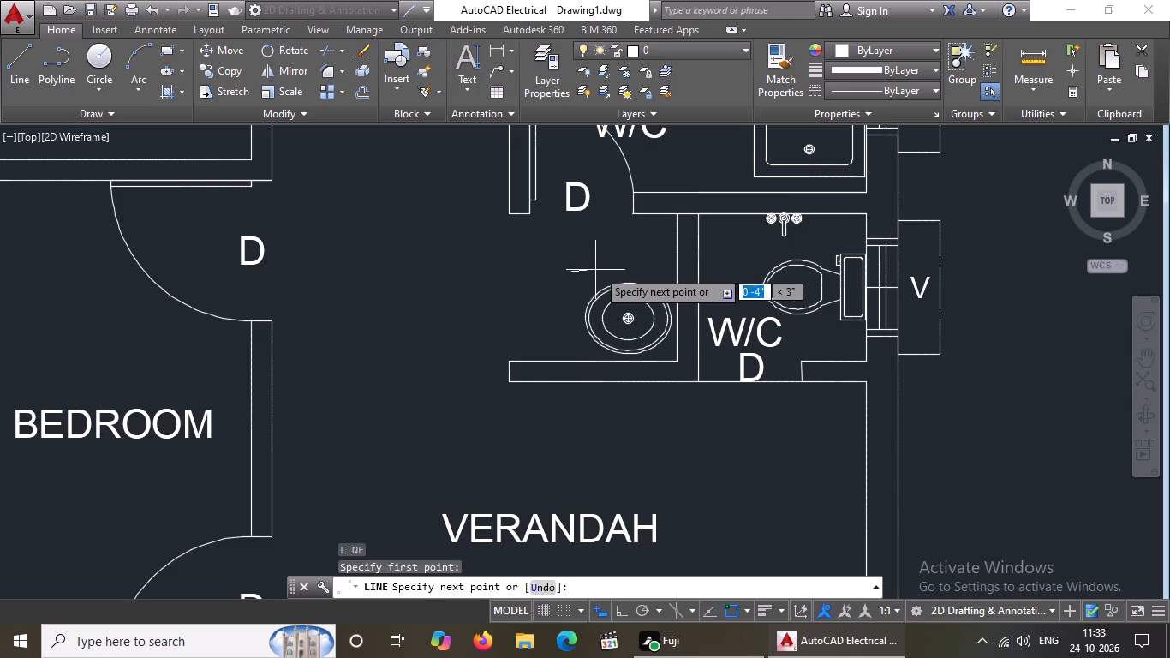
{"action": "left_click", "coordinate": [621, 603]}
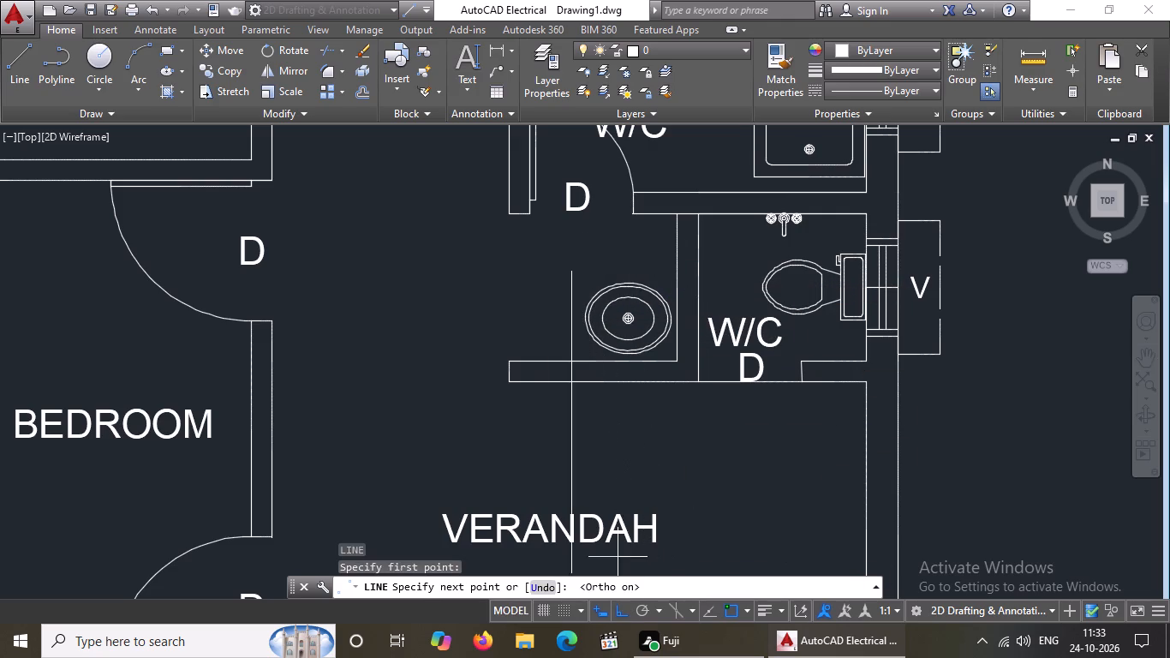
{"action": "left_click", "coordinate": [683, 272]}
{"action": "key", "text": "Escape"}
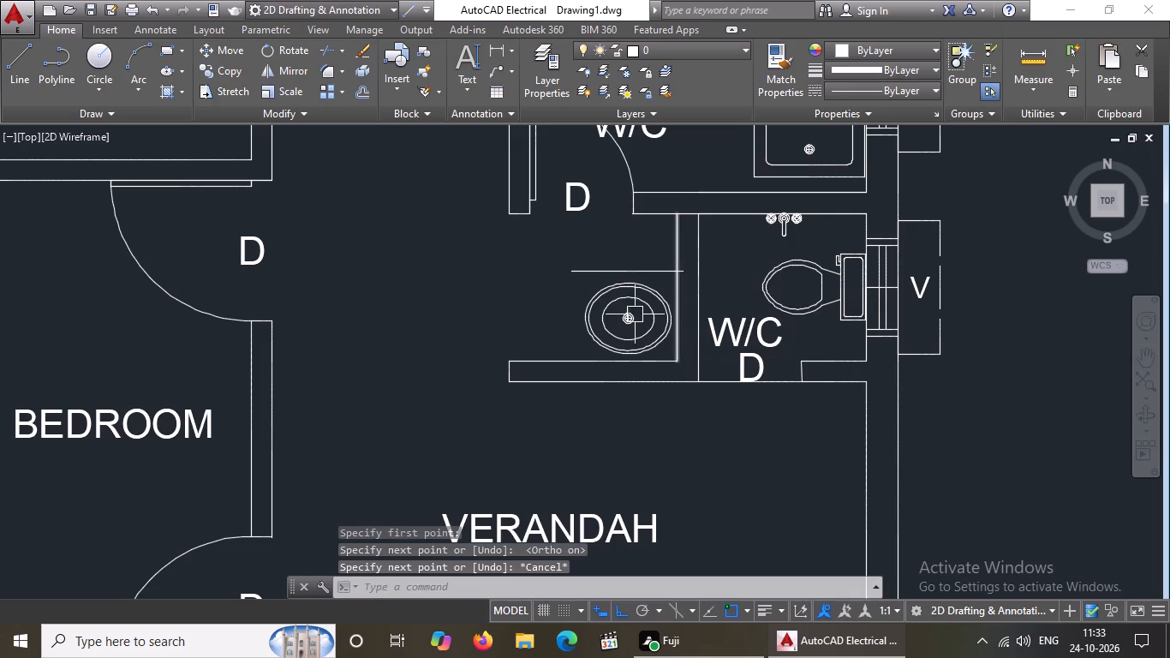
Draw a vertical line about 2'-5" long from the west end of the line north of the sink, down into the south wall.
{"action": "left_click", "coordinate": [21, 63]}
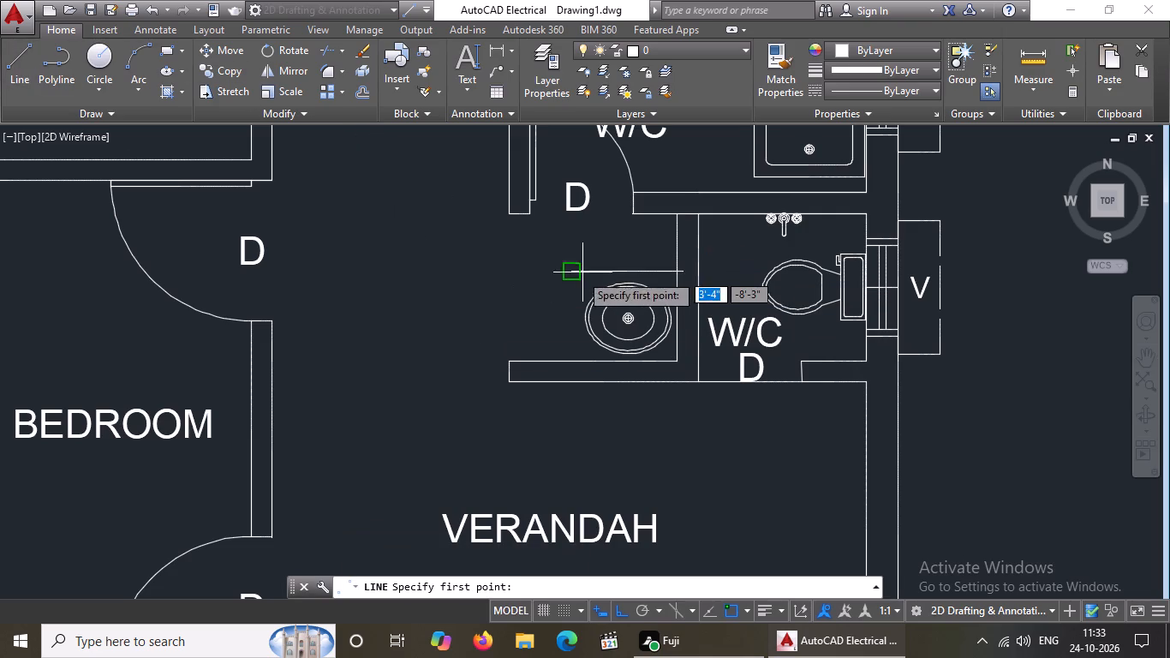
{"action": "left_click", "coordinate": [573, 270]}
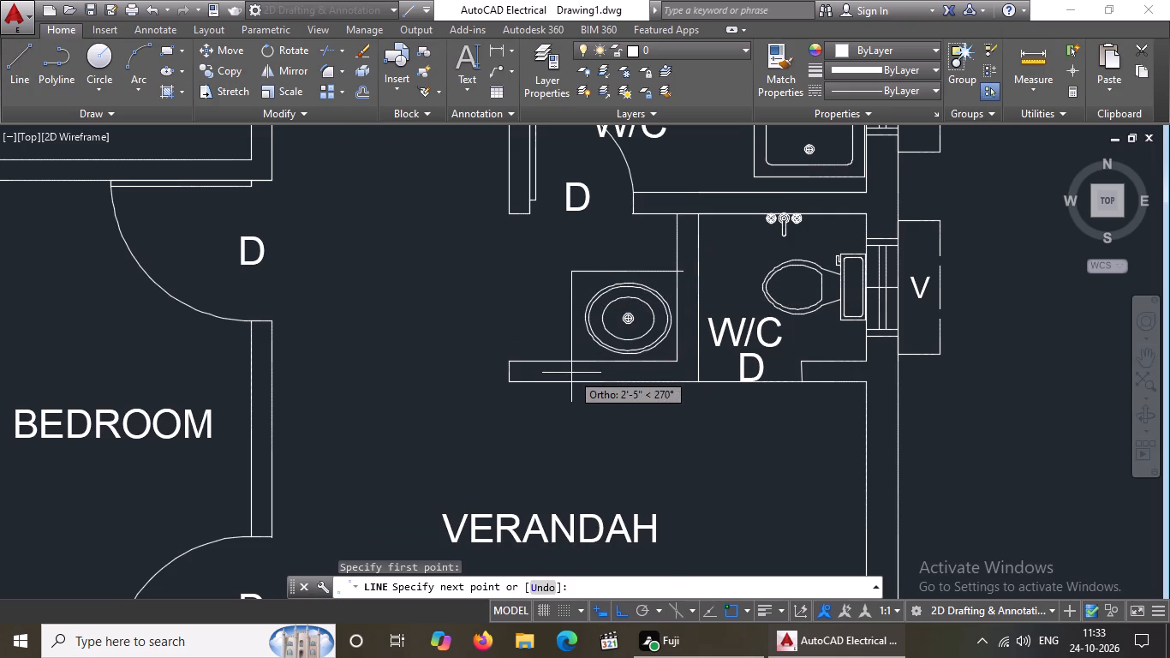
{"action": "left_click", "coordinate": [571, 372]}
{"action": "key", "text": "Escape"}
Trim the sink counter lines where they overrun into the W/C's west wall and the wall south of the sink.
{"action": "type", "text": "TR"}
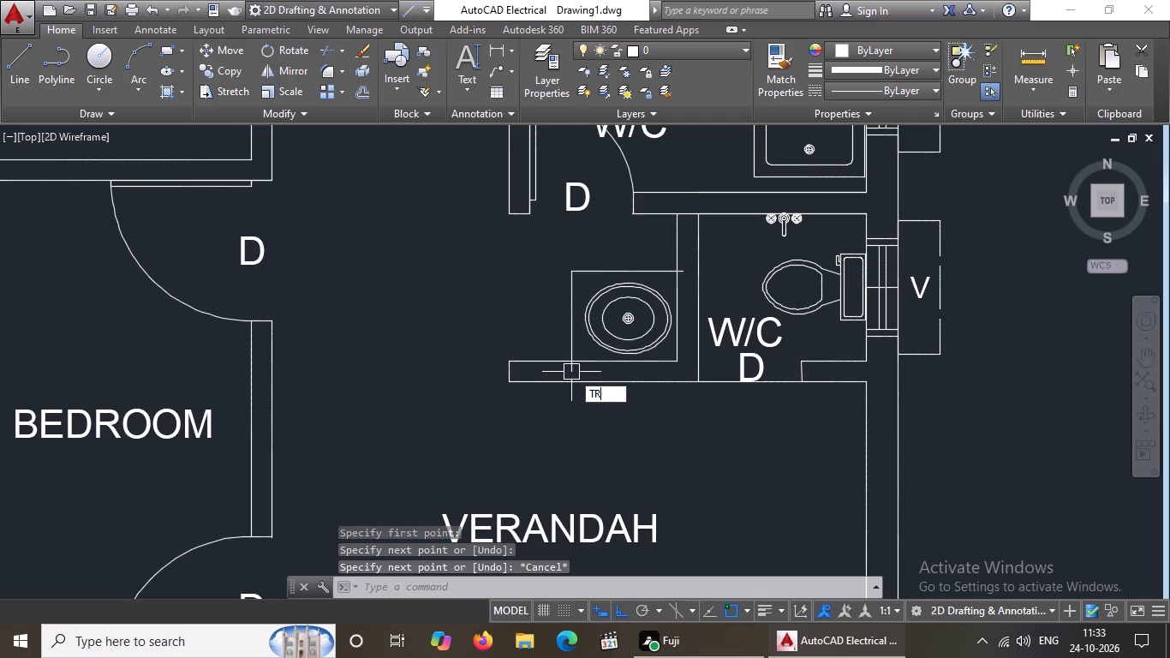
{"action": "key", "text": "space"}
{"action": "key", "text": "space"}
{"action": "left_click", "coordinate": [686, 267]}
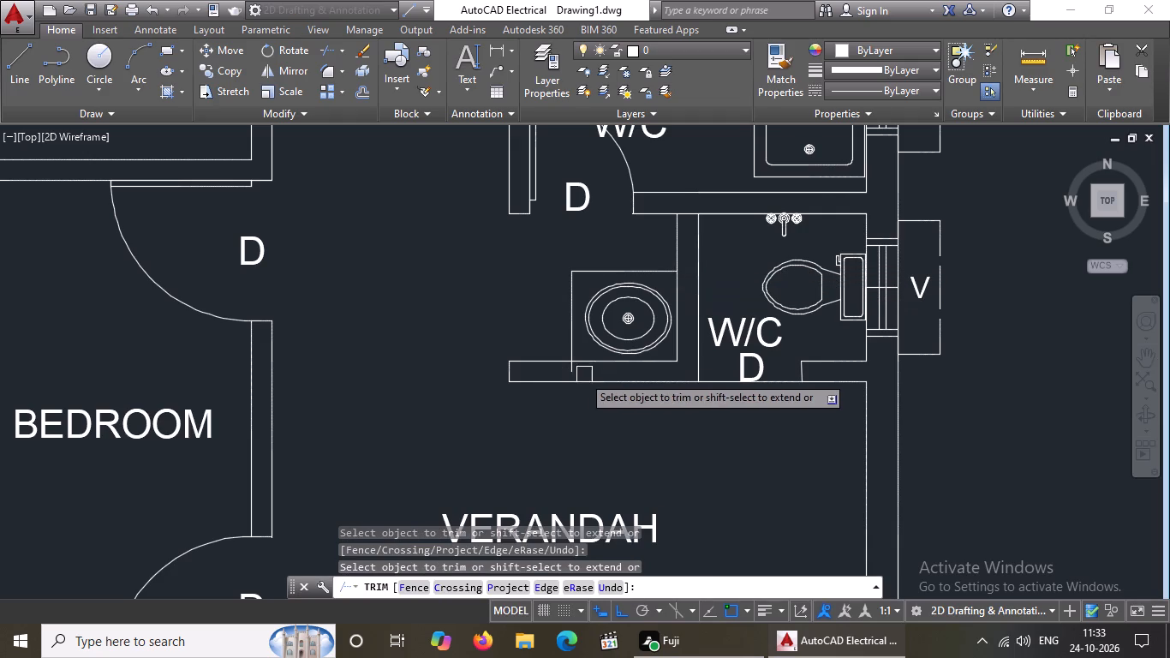
{"action": "left_click", "coordinate": [576, 377]}
{"action": "scroll", "coordinate": [706, 344], "scroll_direction": "down", "scroll_amount": 3}
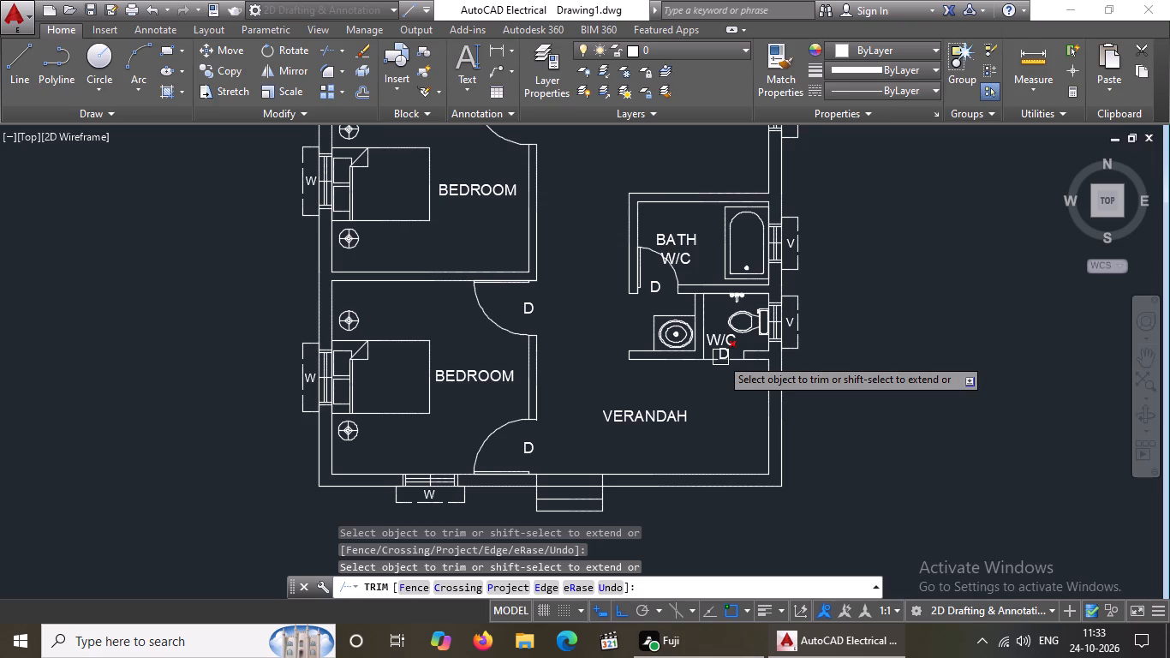
{"action": "scroll", "coordinate": [608, 402], "scroll_direction": "down", "scroll_amount": 3}
{"action": "middle_click_drag", "start_coordinate": [544, 299], "coordinate": [546, 429]}
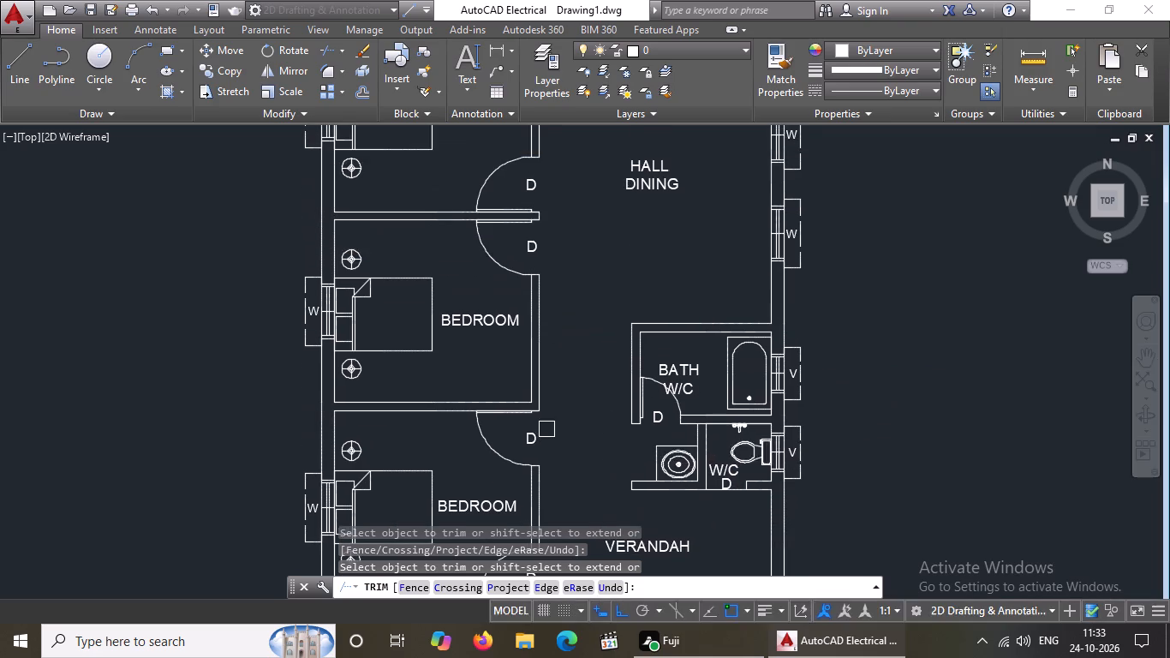
{"action": "scroll", "coordinate": [581, 350], "scroll_direction": "down", "scroll_amount": 3}
{"action": "middle_click", "coordinate": [548, 363]}
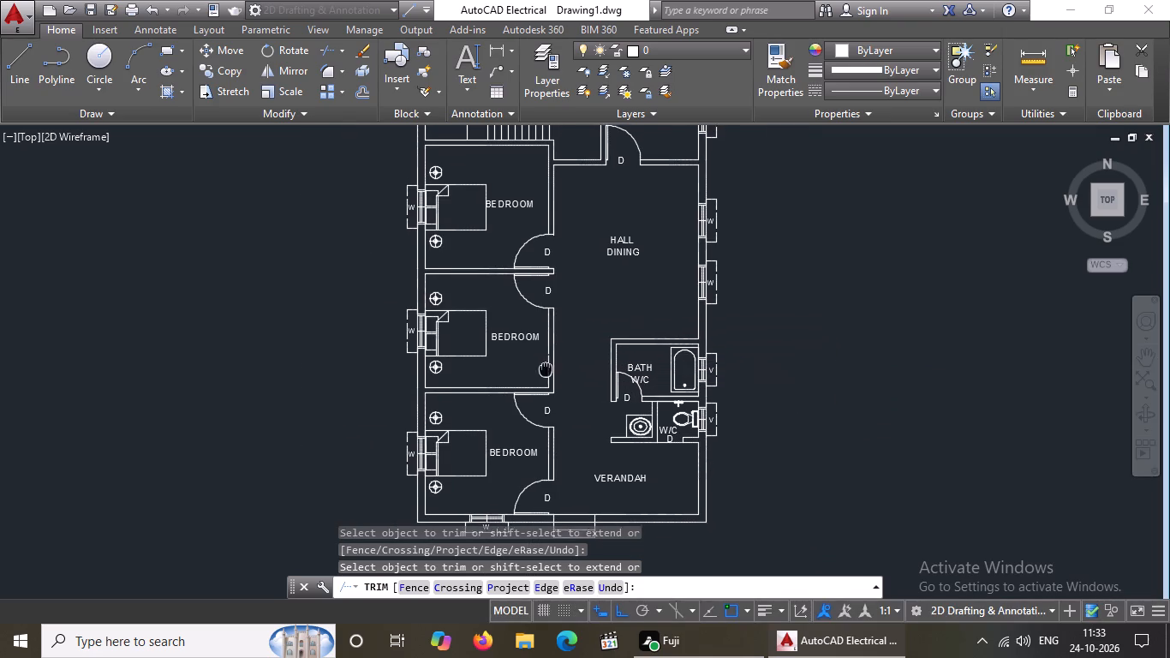
{"action": "key", "text": "Escape"}
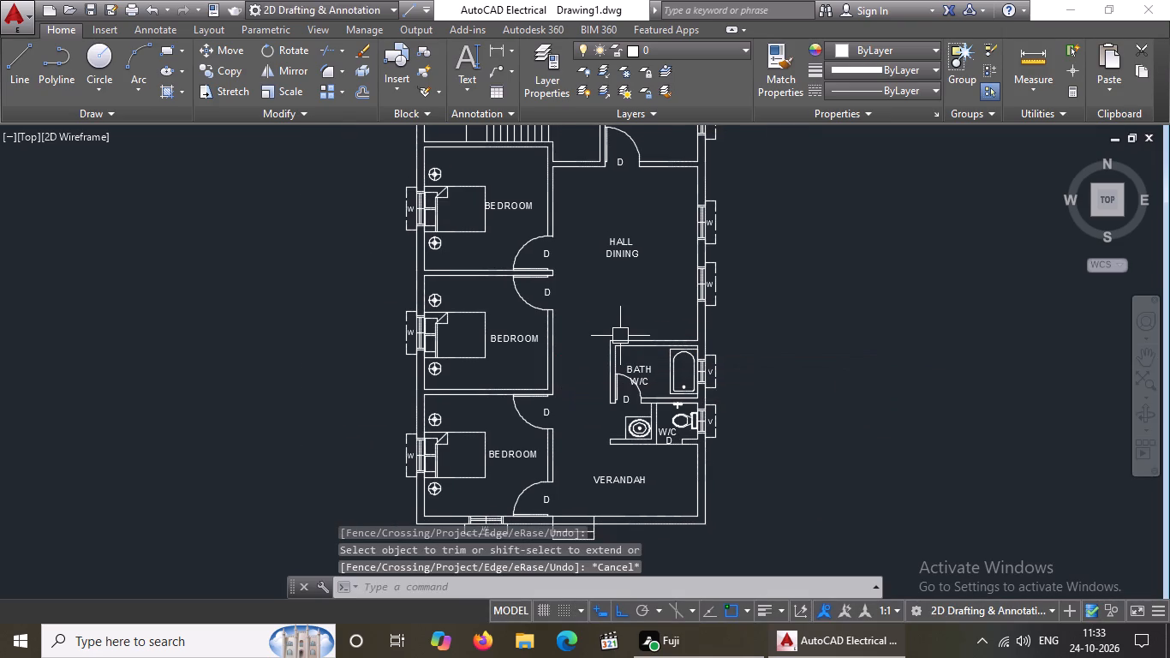
Open DesignCenter and browse to the blocks of Home - Space Planner.dwg.
{"action": "type", "text": "DC"}
{"action": "key", "text": "space"}
{"action": "key", "text": "space"}
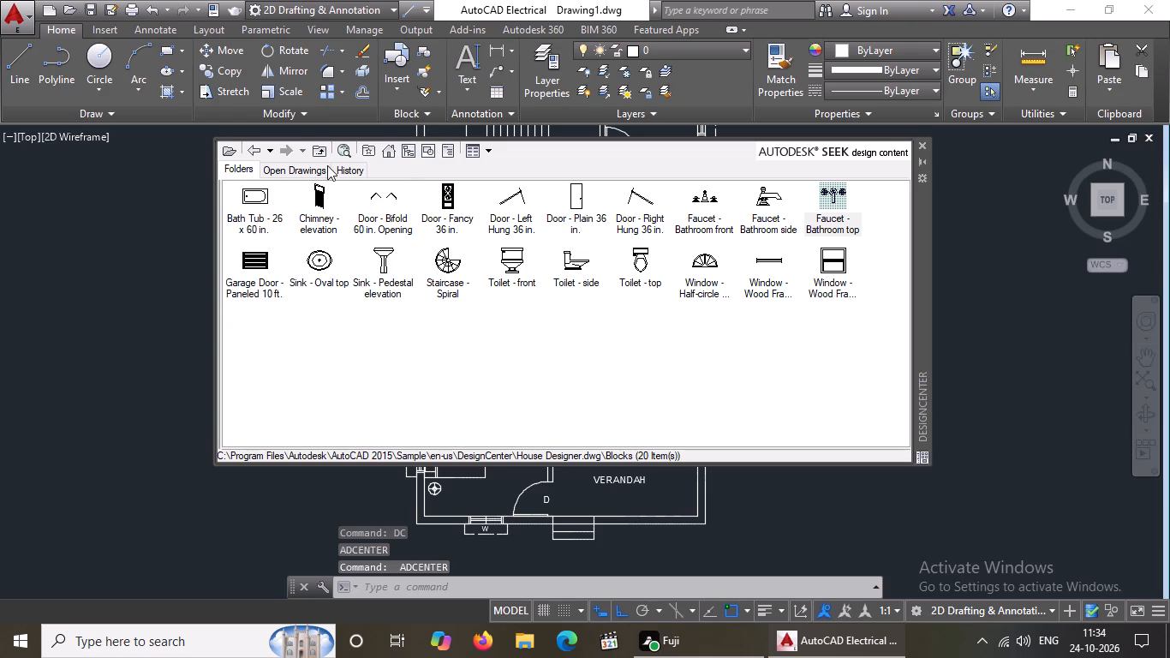
{"action": "left_click", "coordinate": [254, 147]}
{"action": "left_click", "coordinate": [247, 145]}
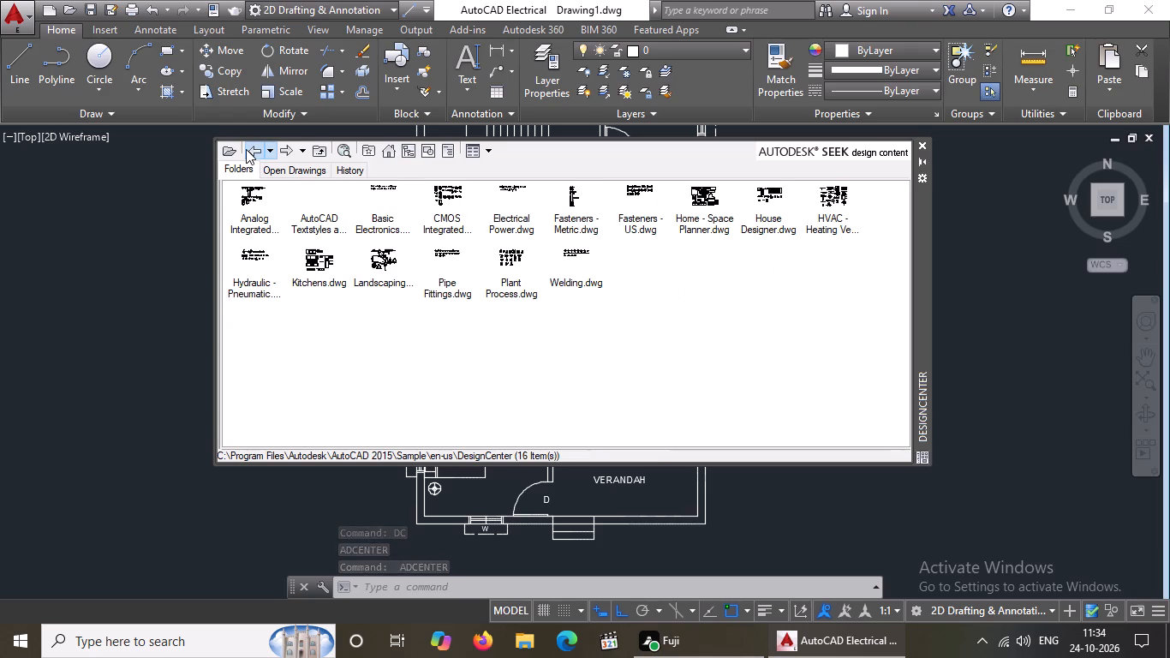
{"action": "double_click", "coordinate": [703, 218]}
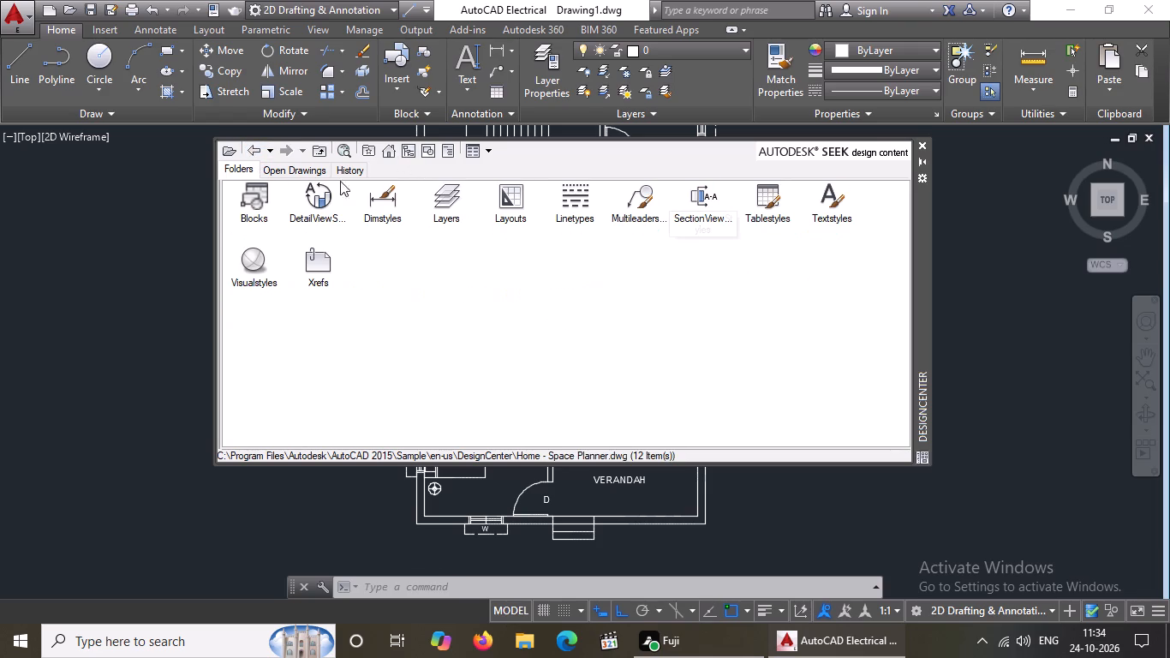
{"action": "triple_click", "coordinate": [253, 202]}
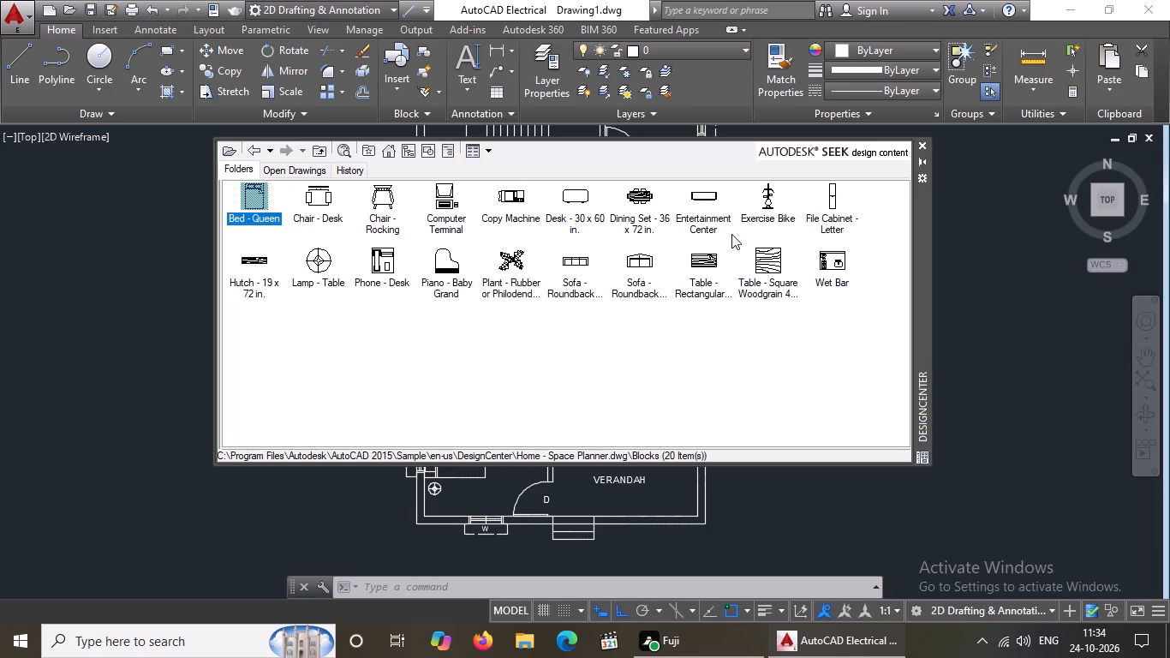
Insert the Desk - 30 x 60 in. block at scale 1 in the empty area west of the plan.
{"action": "double_click", "coordinate": [576, 199]}
{"action": "left_click", "coordinate": [614, 428]}
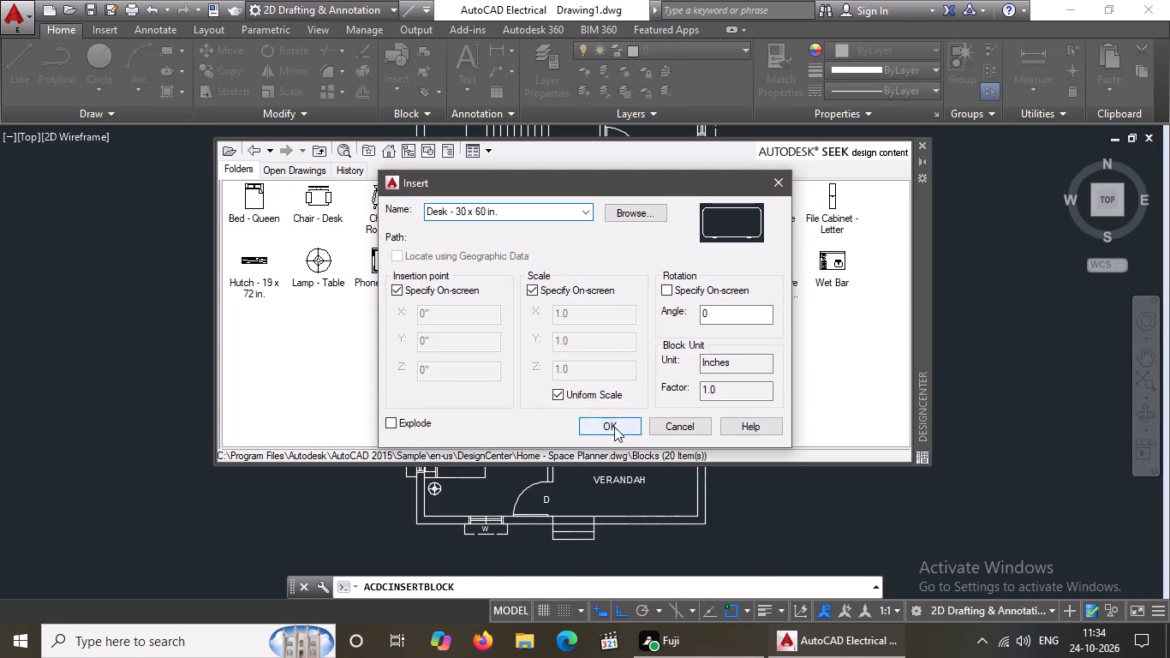
{"action": "left_click", "coordinate": [134, 319]}
{"action": "key", "text": "Return"}
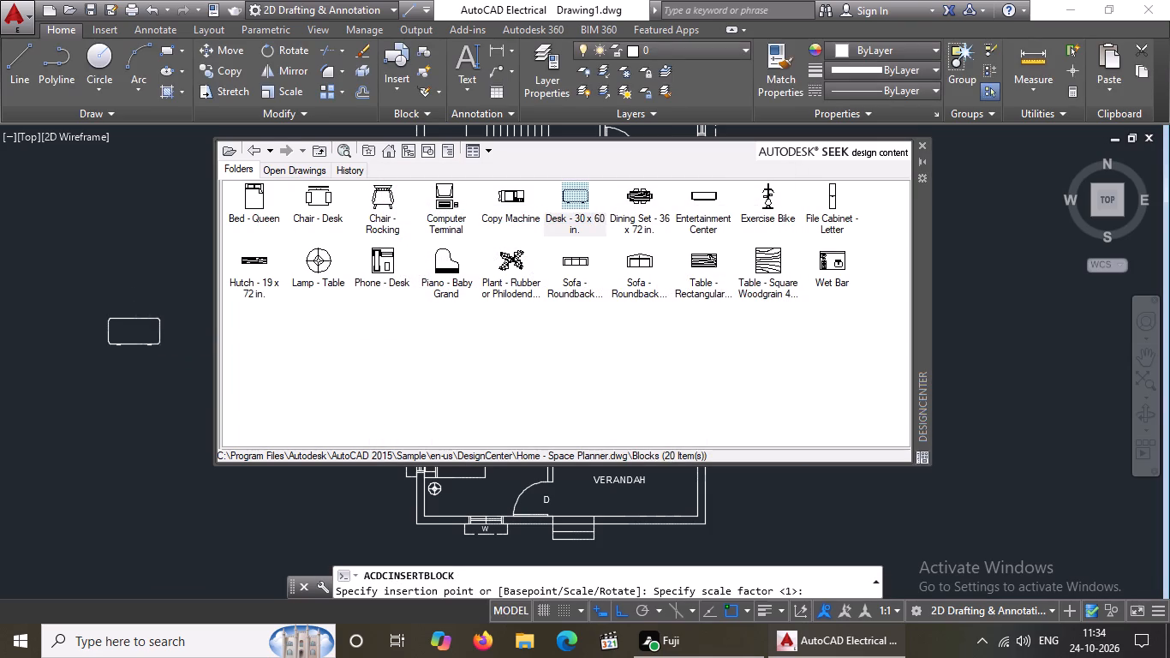
Place the Chair - Desk block just north of the desk, west of the plan.
{"action": "double_click", "coordinate": [322, 194]}
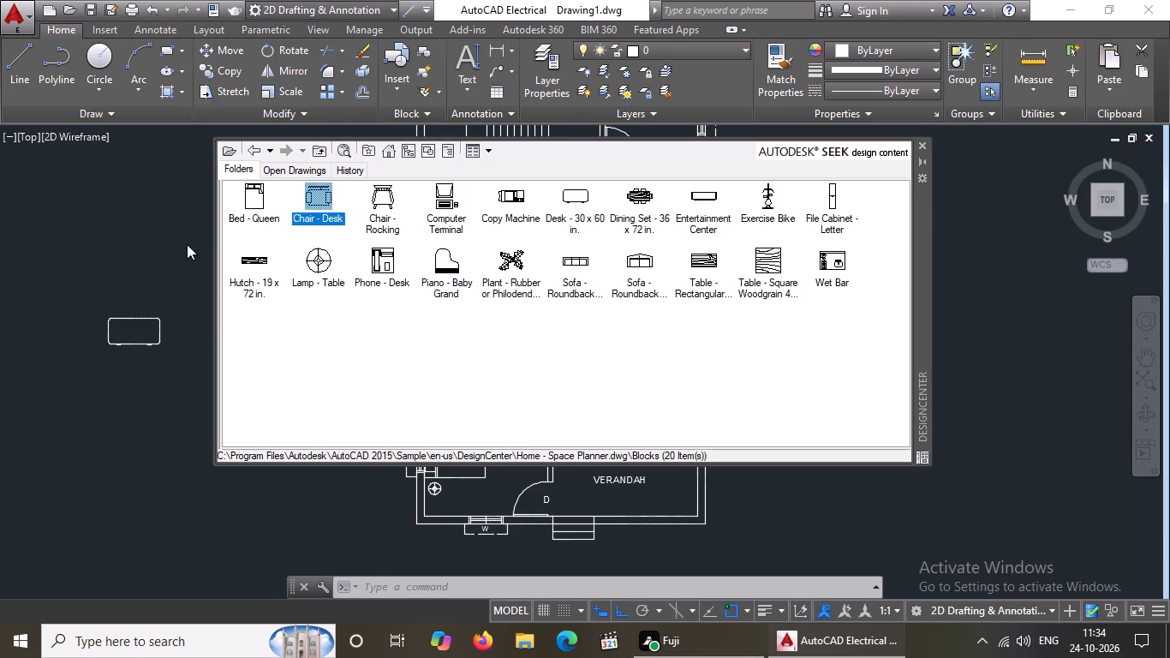
{"action": "left_click_drag", "start_coordinate": [319, 207], "coordinate": [139, 272]}
Insert the Chair - Rocking block at scale 1 just west of the desk chair.
{"action": "double_click", "coordinate": [371, 199]}
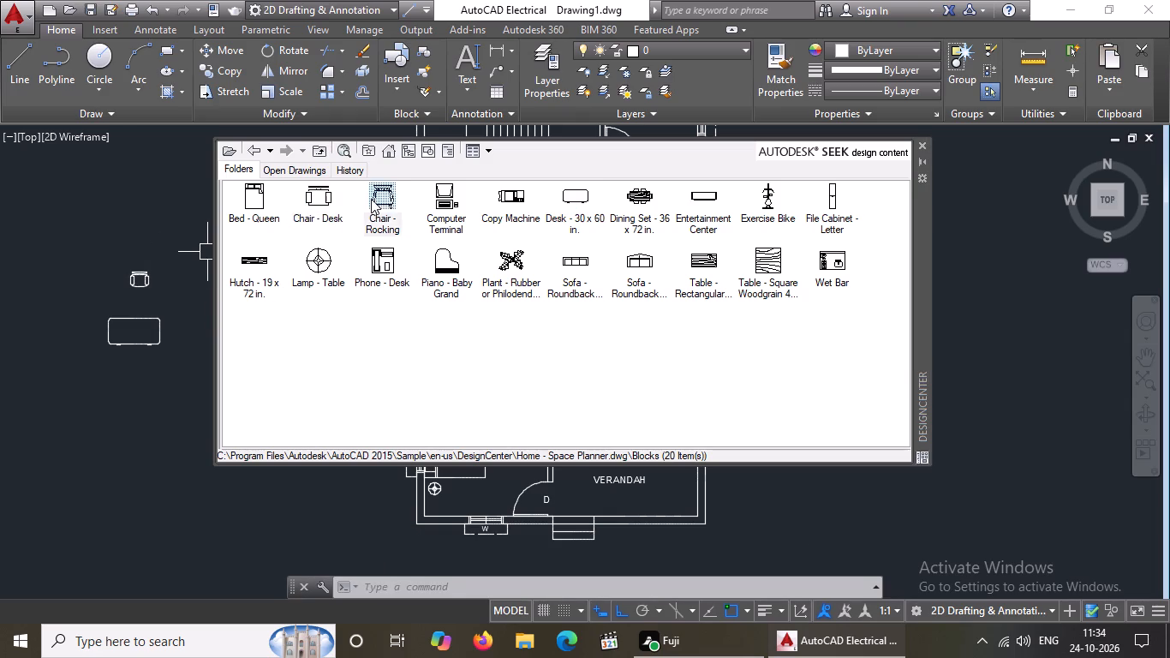
{"action": "left_click", "coordinate": [610, 421]}
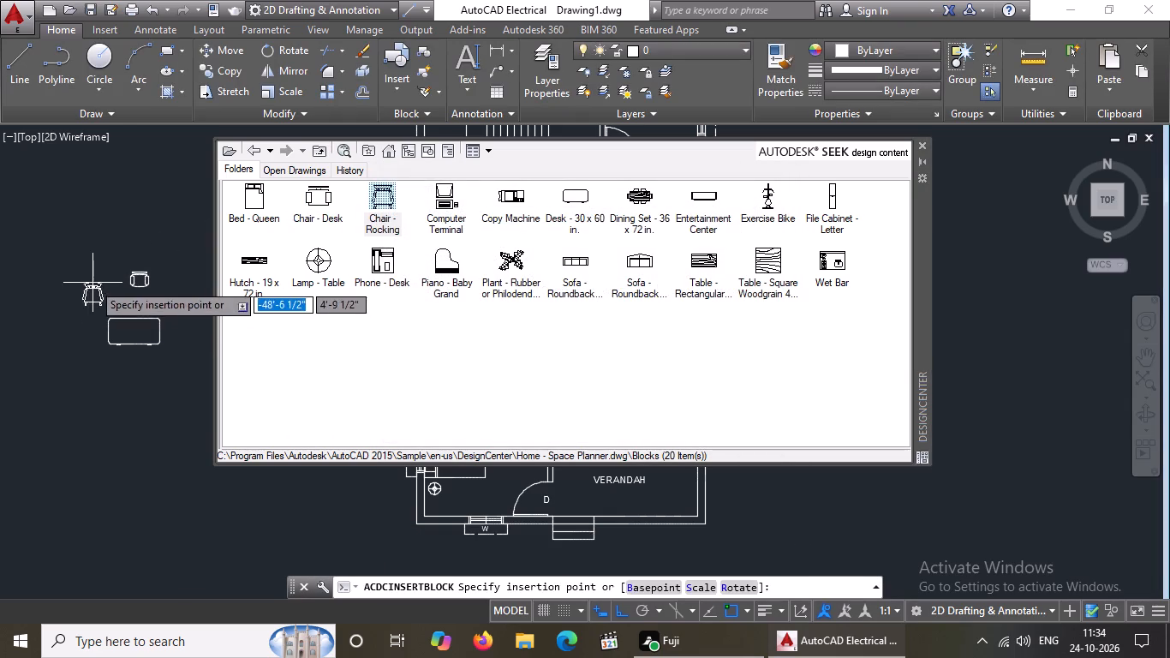
{"action": "left_click", "coordinate": [93, 281]}
{"action": "key", "text": "Return"}
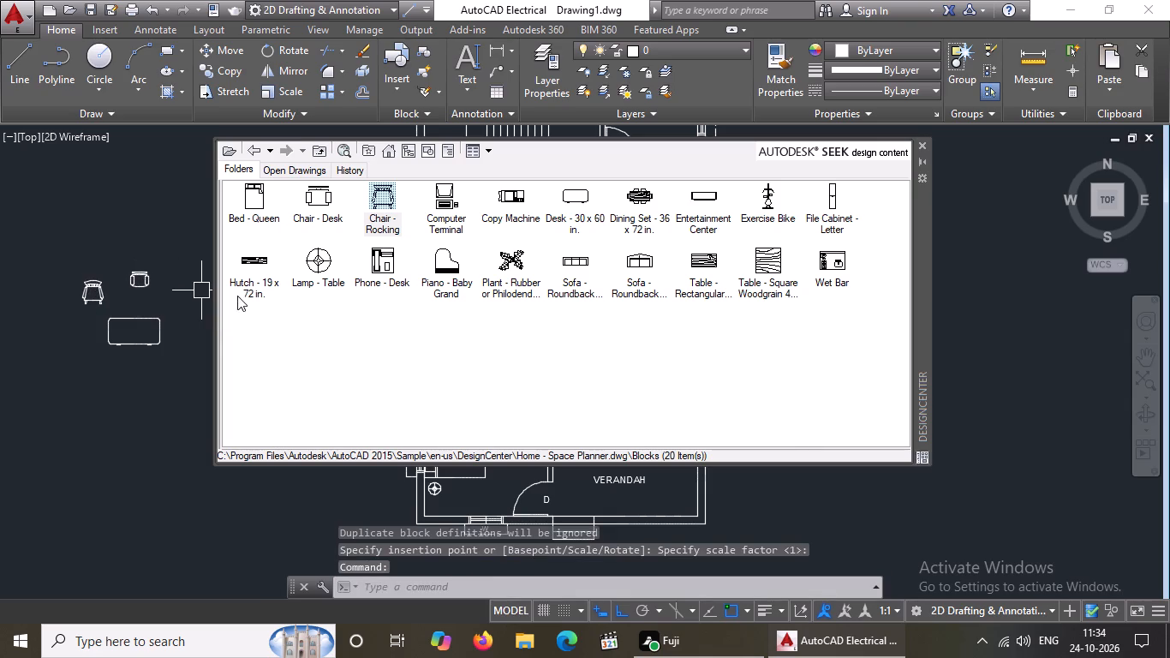
Insert the Phone - Desk block at scale 1 in the empty area north of the two chairs.
{"action": "left_click", "coordinate": [380, 258]}
{"action": "left_click_drag", "start_coordinate": [380, 258], "coordinate": [368, 261]}
{"action": "left_click", "coordinate": [596, 422]}
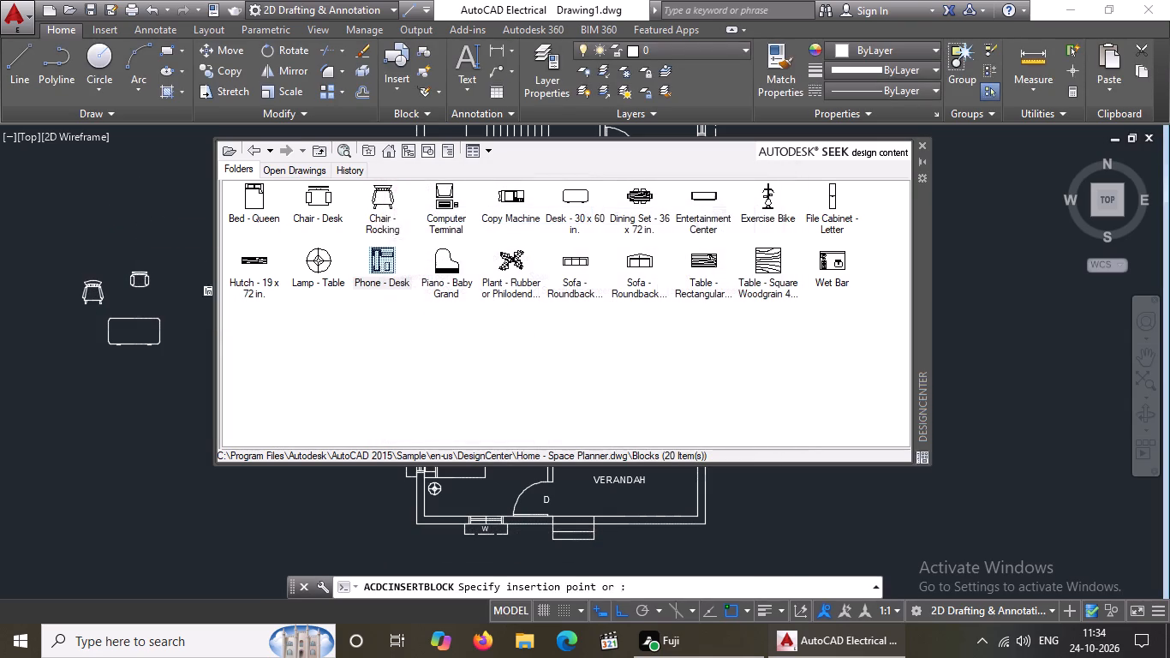
{"action": "left_click", "coordinate": [112, 212]}
{"action": "key", "text": "Return"}
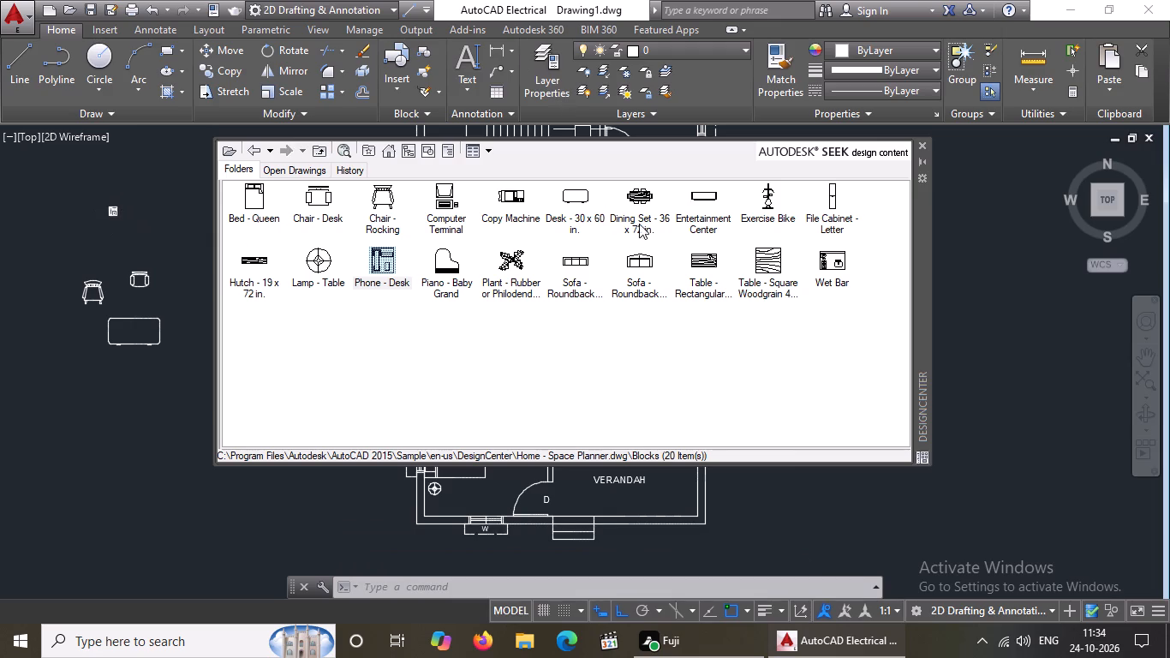
Insert the Dining Set - 36 x 72 in. block at scale 1 in the empty area east of the plan.
{"action": "double_click", "coordinate": [648, 199]}
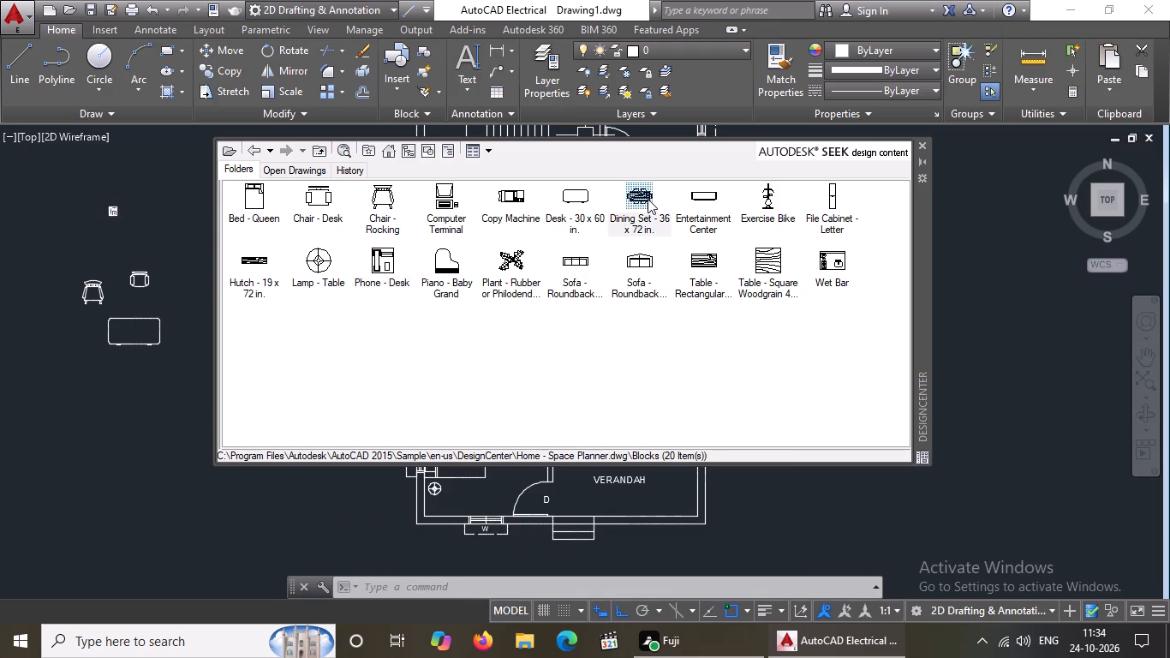
{"action": "left_click", "coordinate": [603, 423]}
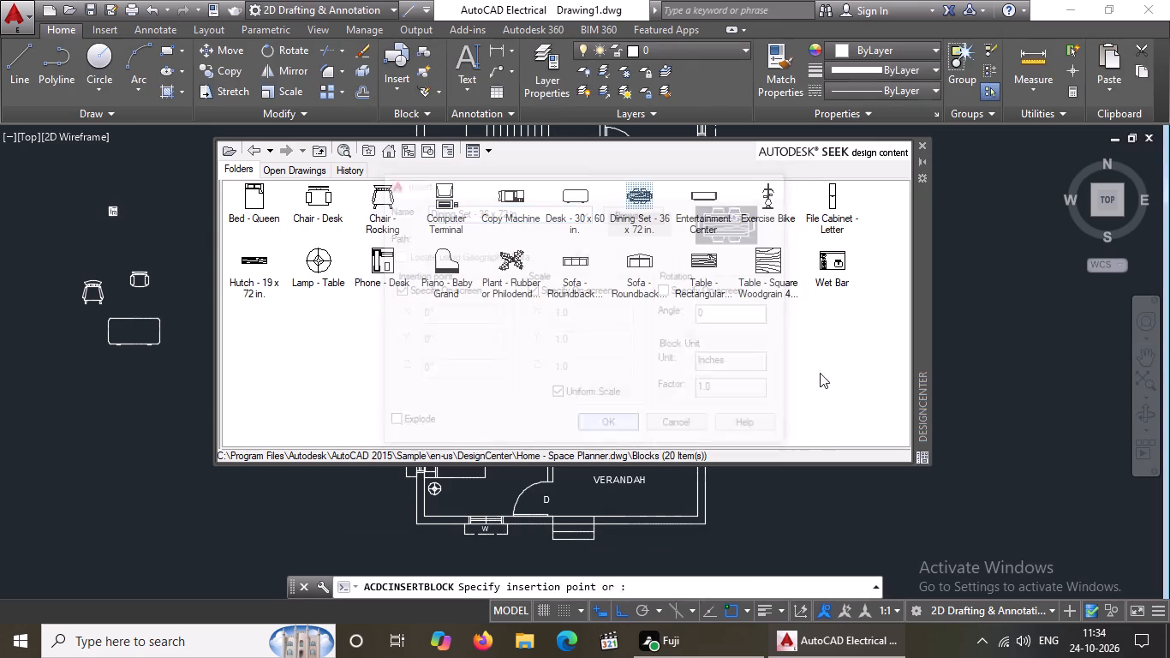
{"action": "left_click", "coordinate": [994, 334]}
{"action": "key", "text": "Return"}
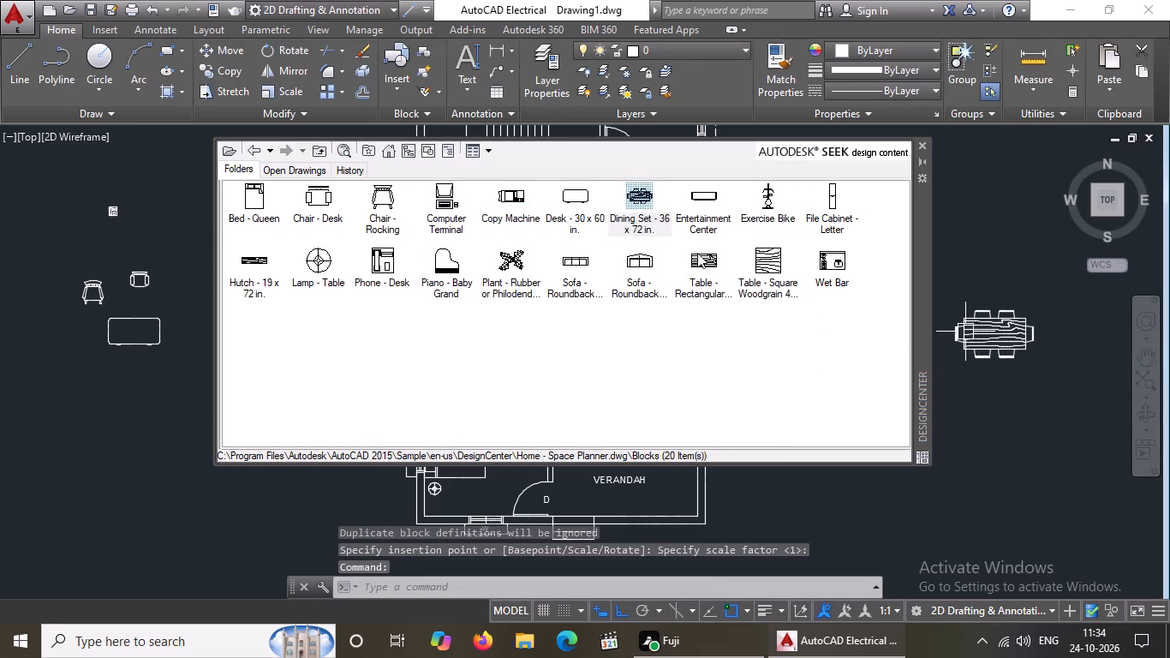
Insert the Rectangular Woodgrain 60 x 30 in. table block at scale 1 just south of the dining set.
{"action": "double_click", "coordinate": [697, 264]}
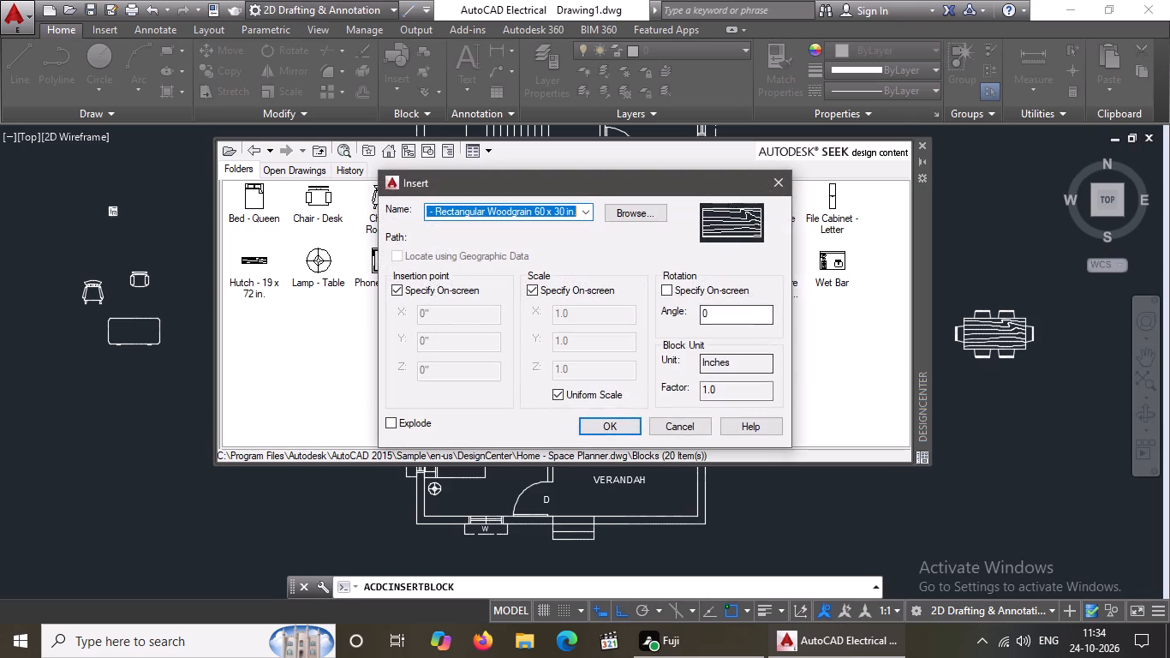
{"action": "left_click", "coordinate": [624, 422]}
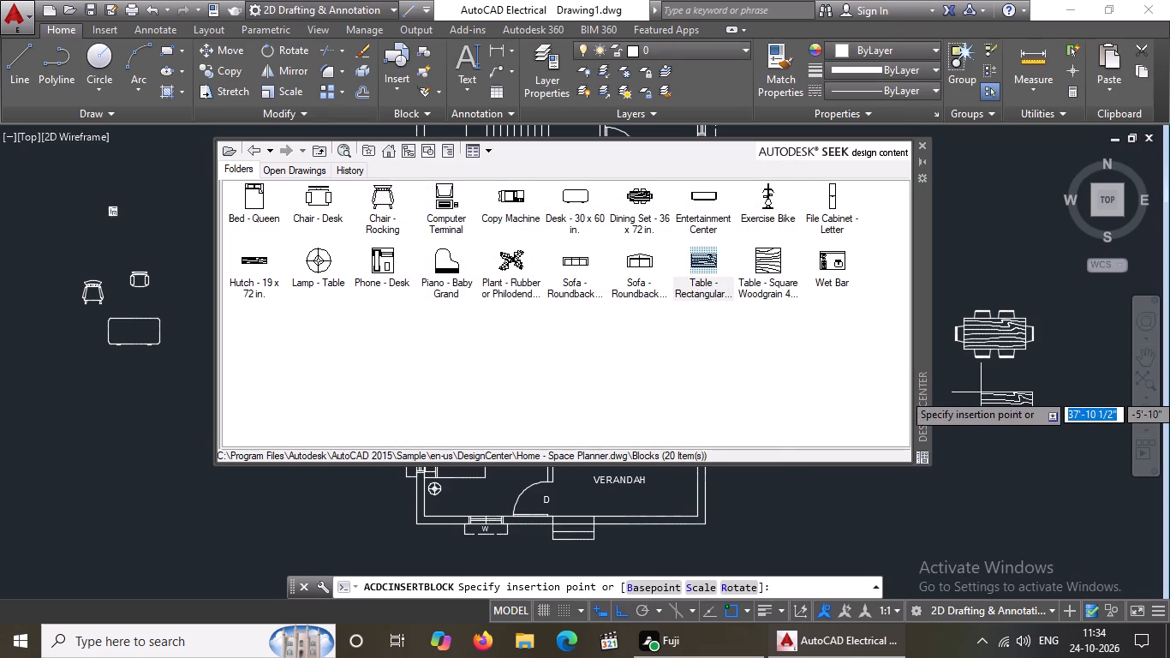
{"action": "left_click", "coordinate": [981, 392]}
{"action": "key", "text": "Return"}
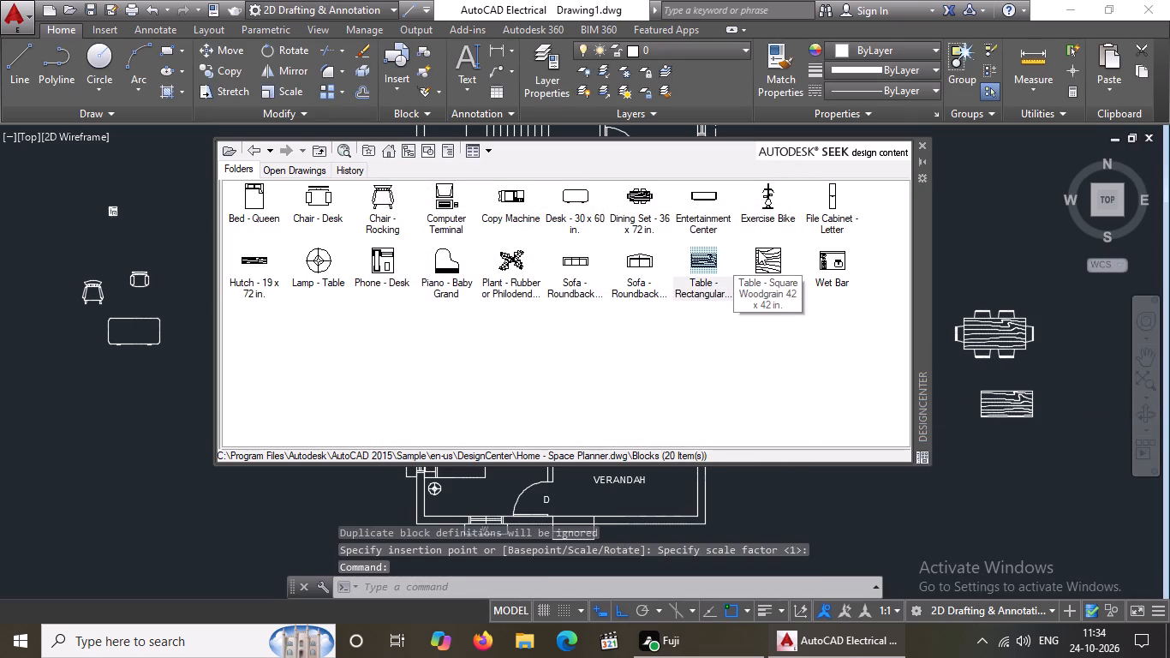
Insert the Table - Square Woodgrain 42 x 42 in. block at scale 1 just southeast of the dining set.
{"action": "double_click", "coordinate": [758, 249]}
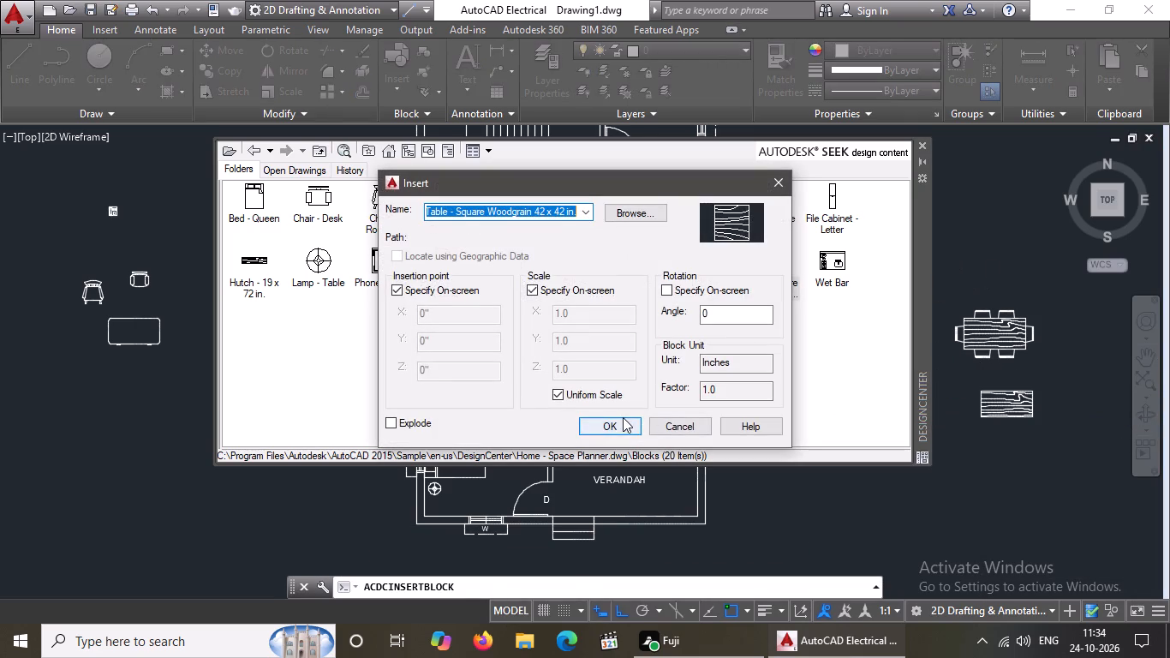
{"action": "left_click", "coordinate": [623, 417]}
{"action": "left_click", "coordinate": [1040, 357]}
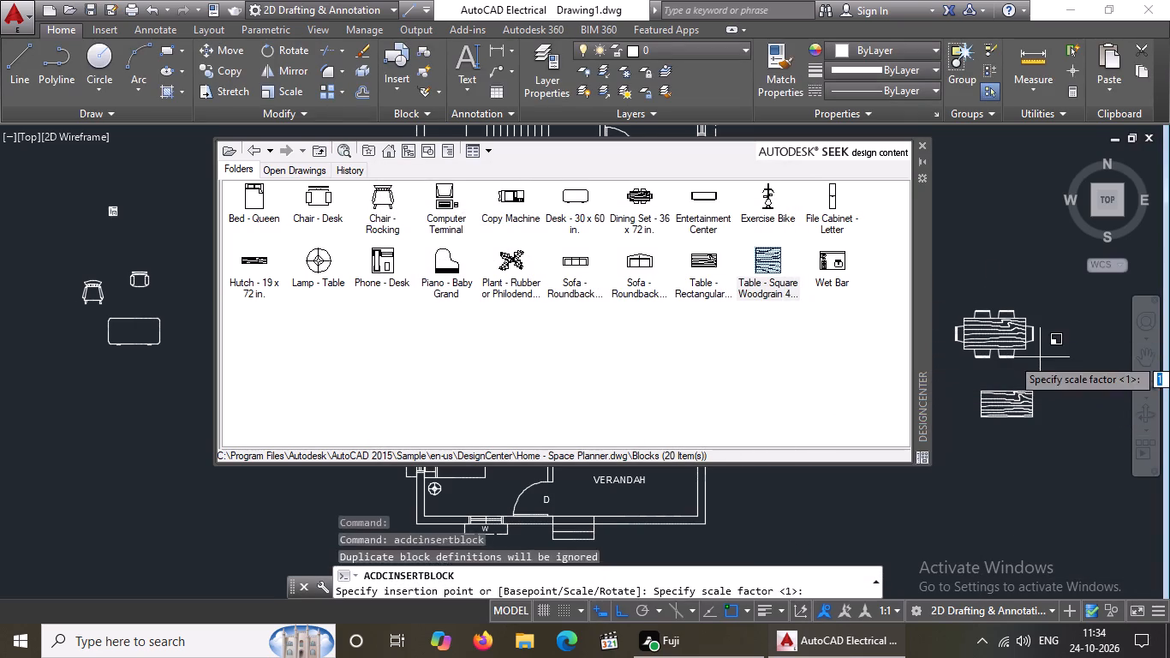
{"action": "key", "text": "Return"}
Insert the Sofa - Roundback 7 ft. block at scale 1 just north of the dining set.
{"action": "double_click", "coordinate": [571, 266]}
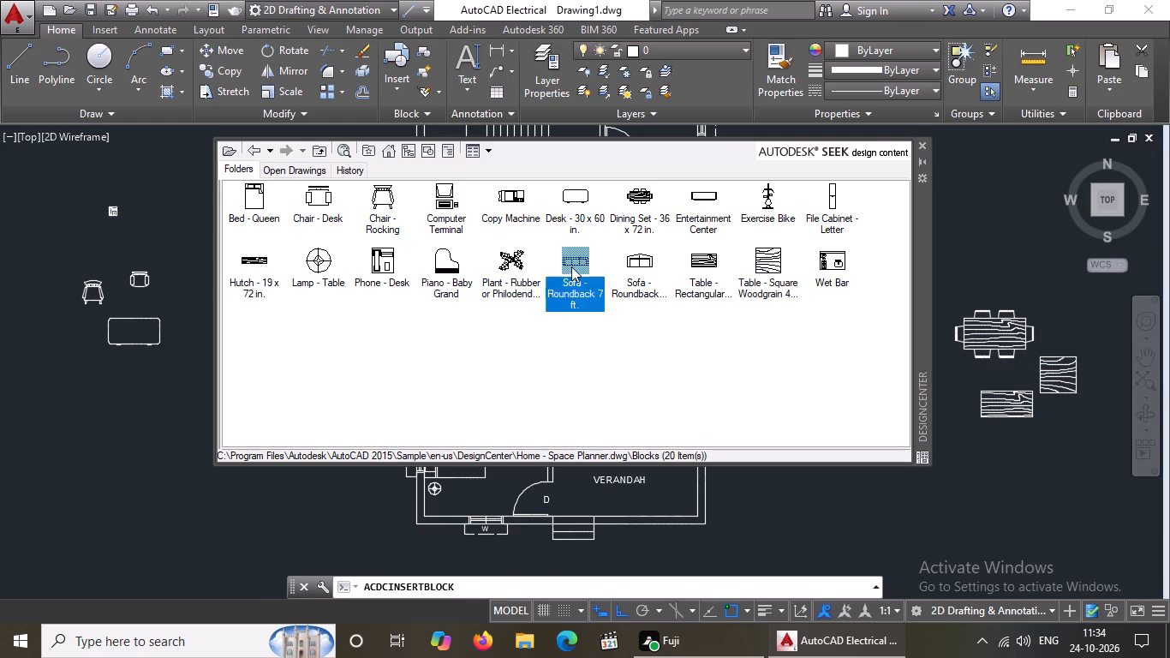
{"action": "left_click", "coordinate": [616, 430]}
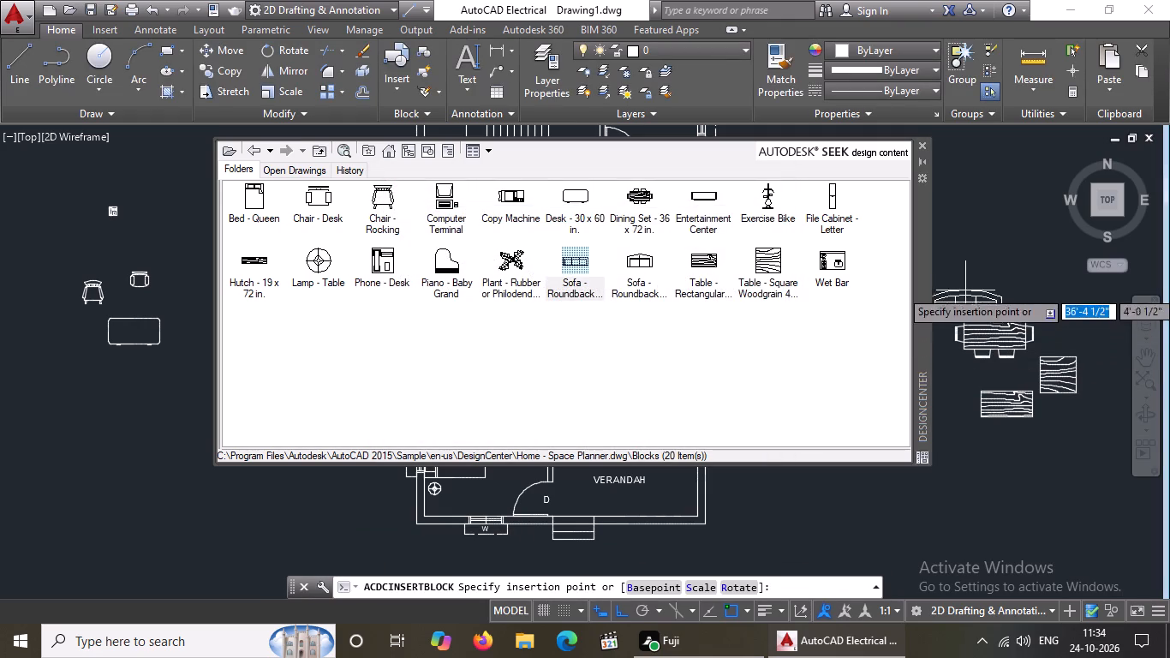
{"action": "left_click", "coordinate": [976, 259]}
{"action": "key", "text": "Return"}
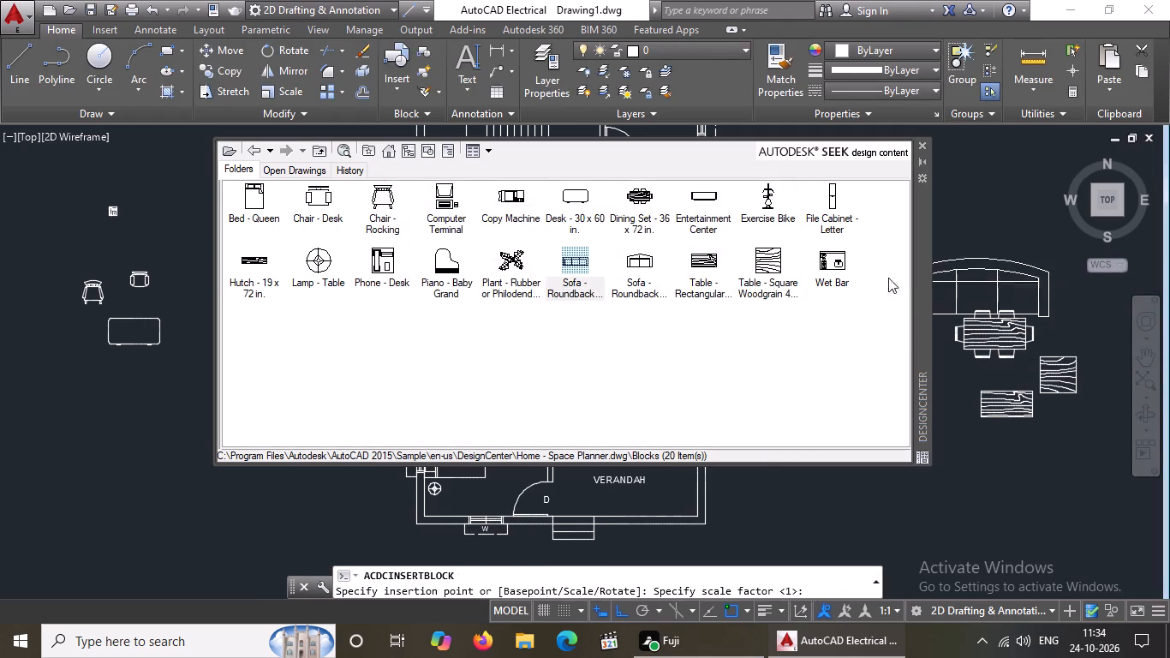
Insert the smaller two-seat Sofa - Roundback block at scale 1, northeast of the dining set.
{"action": "double_click", "coordinate": [636, 257]}
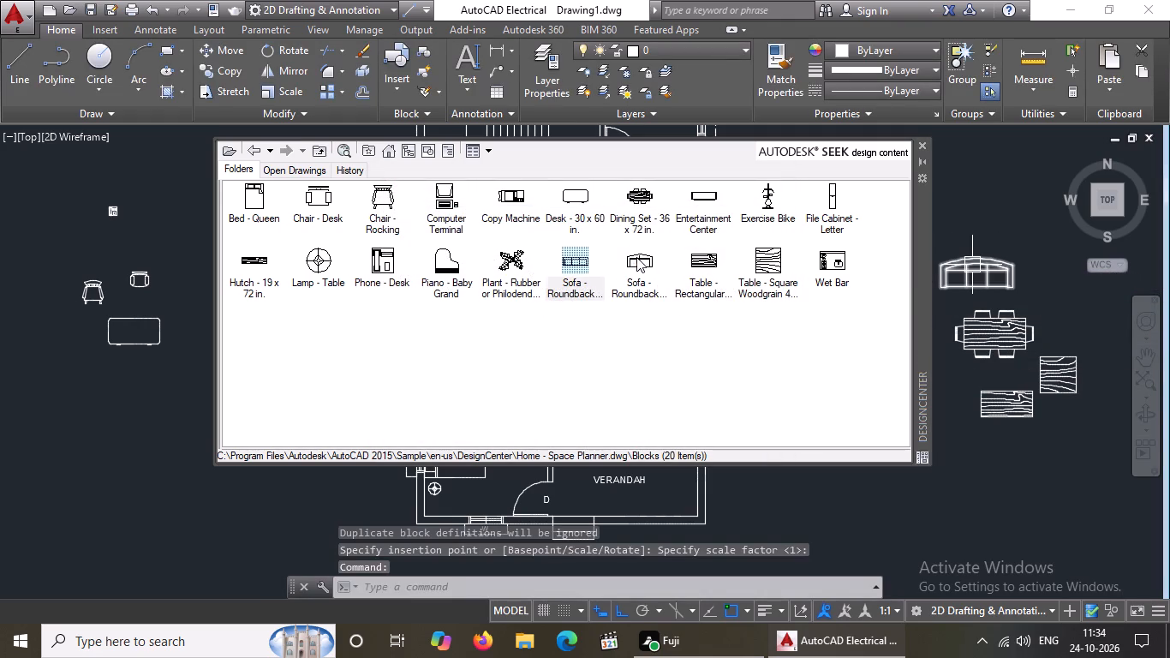
{"action": "left_click", "coordinate": [621, 429]}
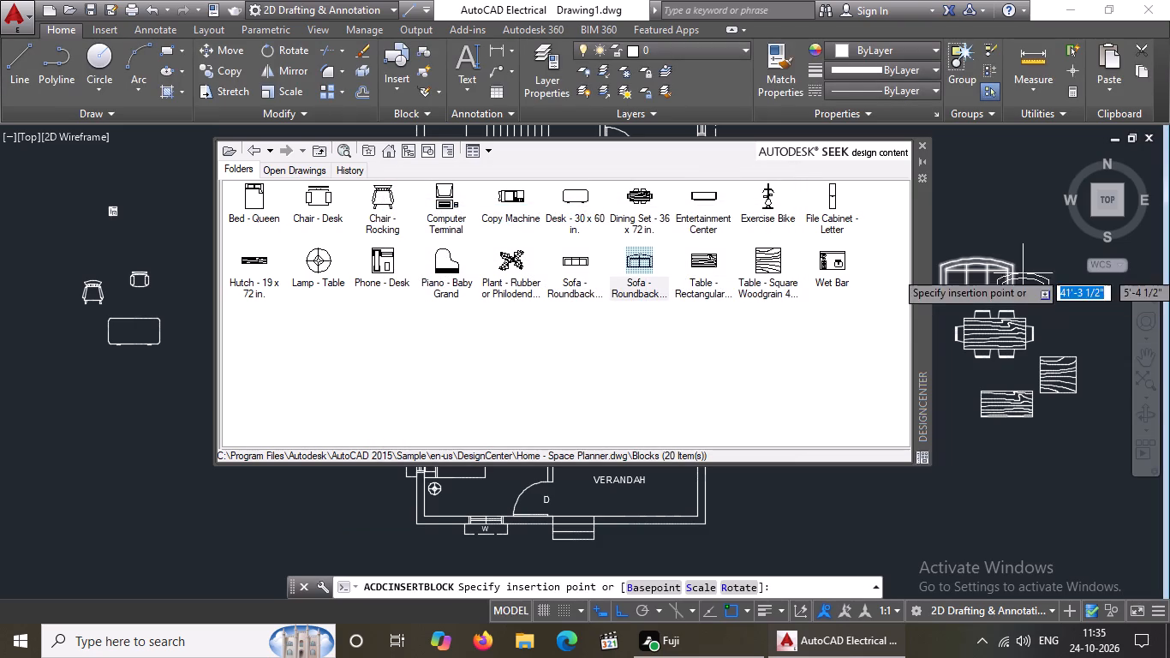
{"action": "left_click", "coordinate": [1062, 290]}
{"action": "key", "text": "Return"}
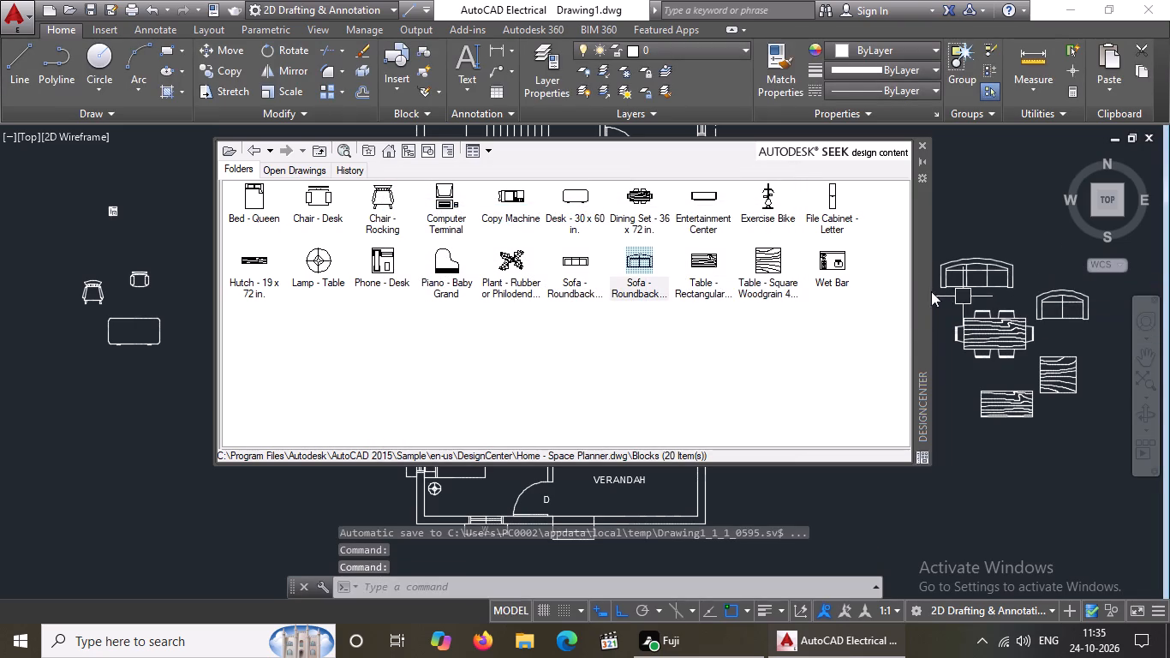
Insert the Plant - Rubber or Philodendron block at scale 1 just southwest of the dining set and close the block library.
{"action": "double_click", "coordinate": [511, 281]}
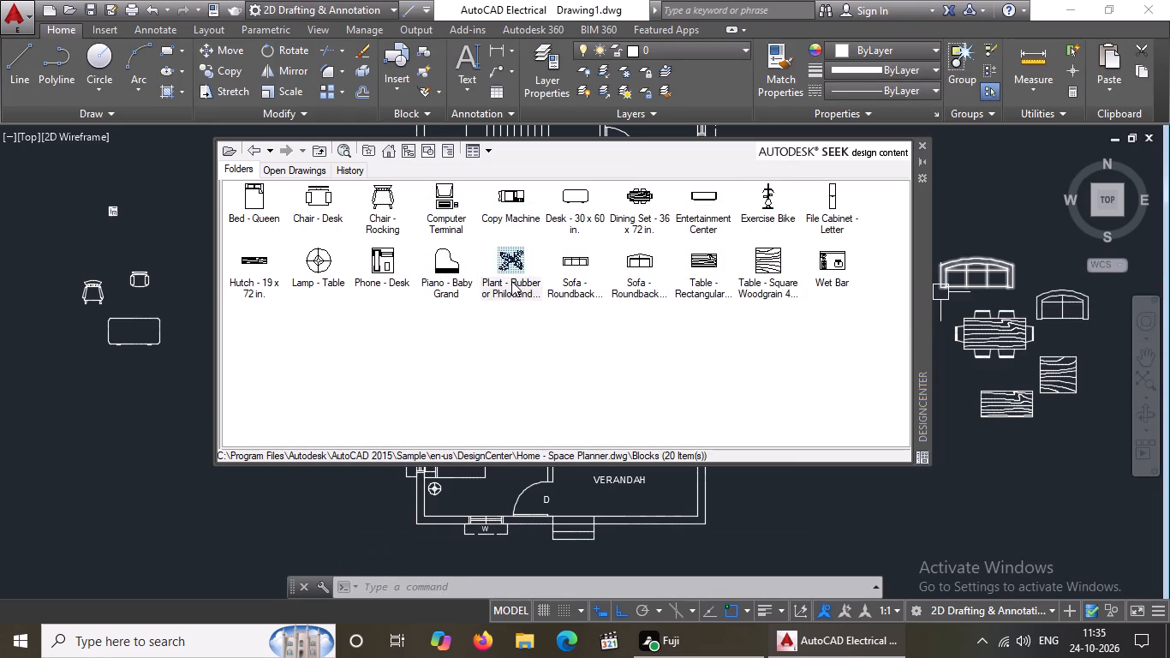
{"action": "left_click", "coordinate": [628, 429]}
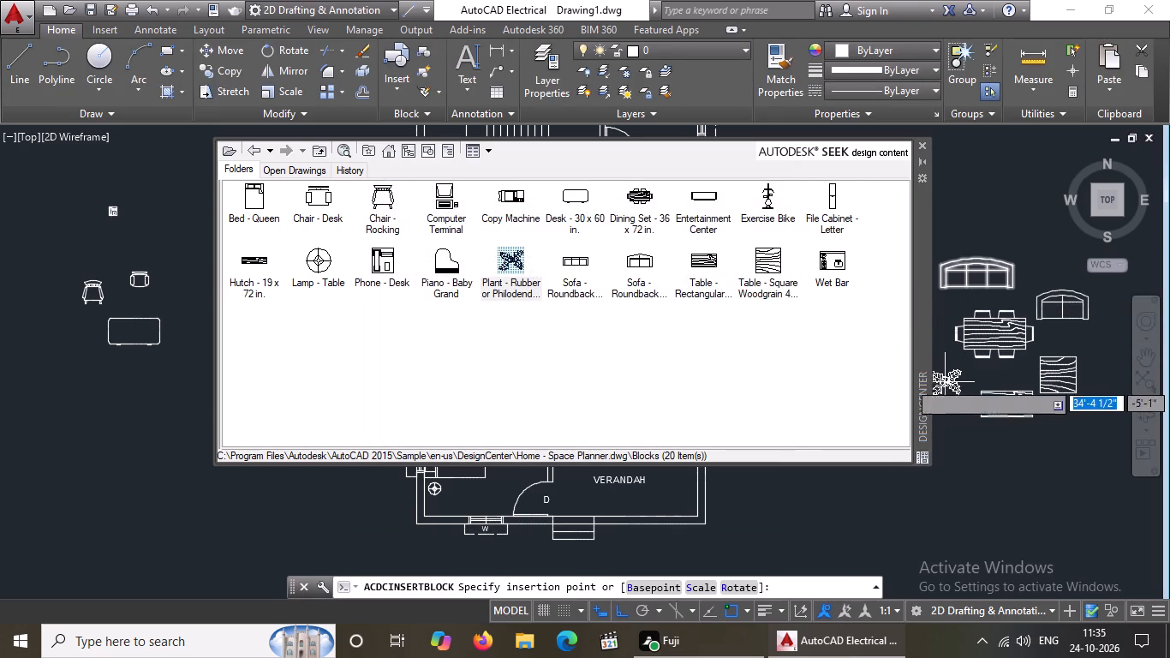
{"action": "left_click", "coordinate": [946, 374]}
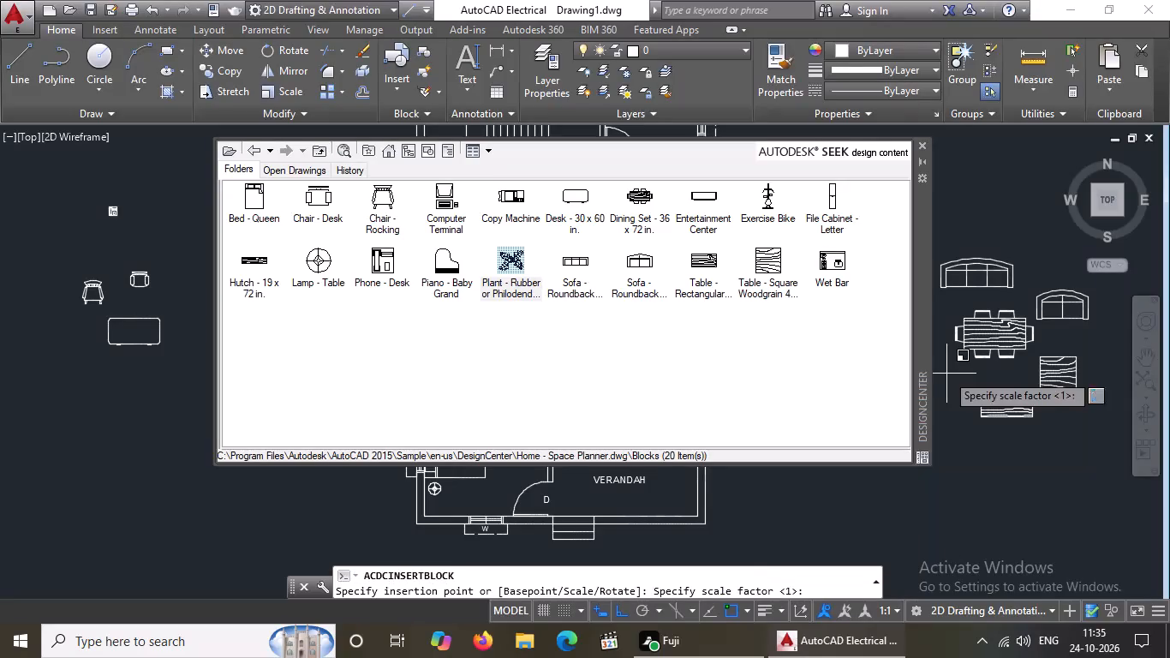
{"action": "key", "text": "Return"}
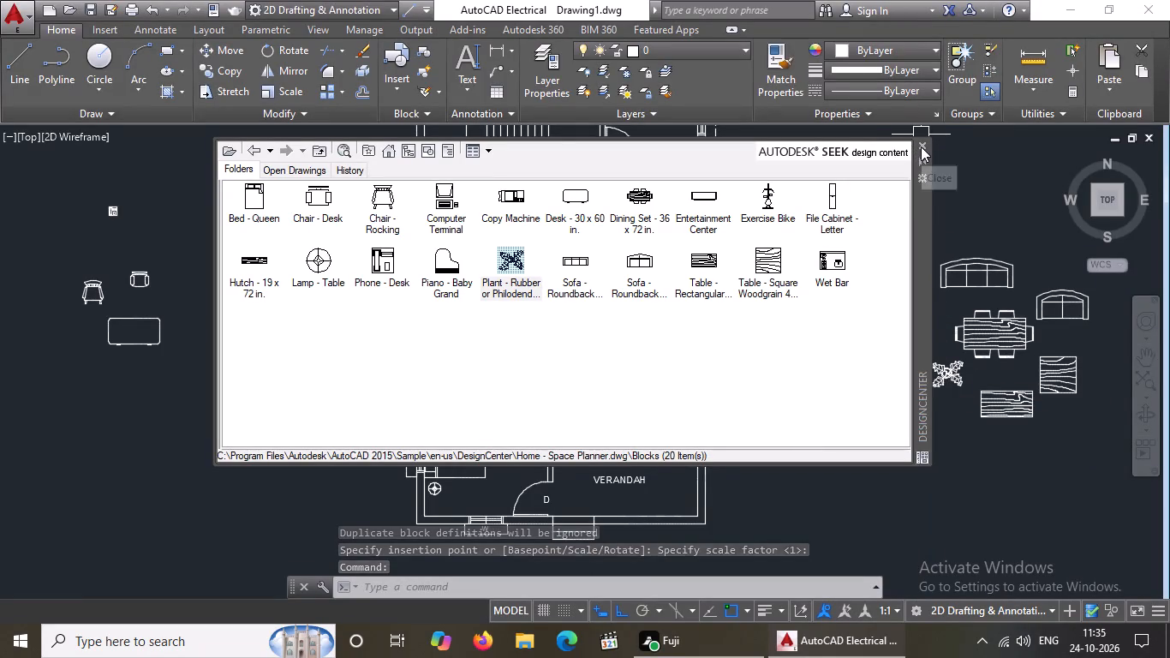
{"action": "left_click", "coordinate": [921, 147]}
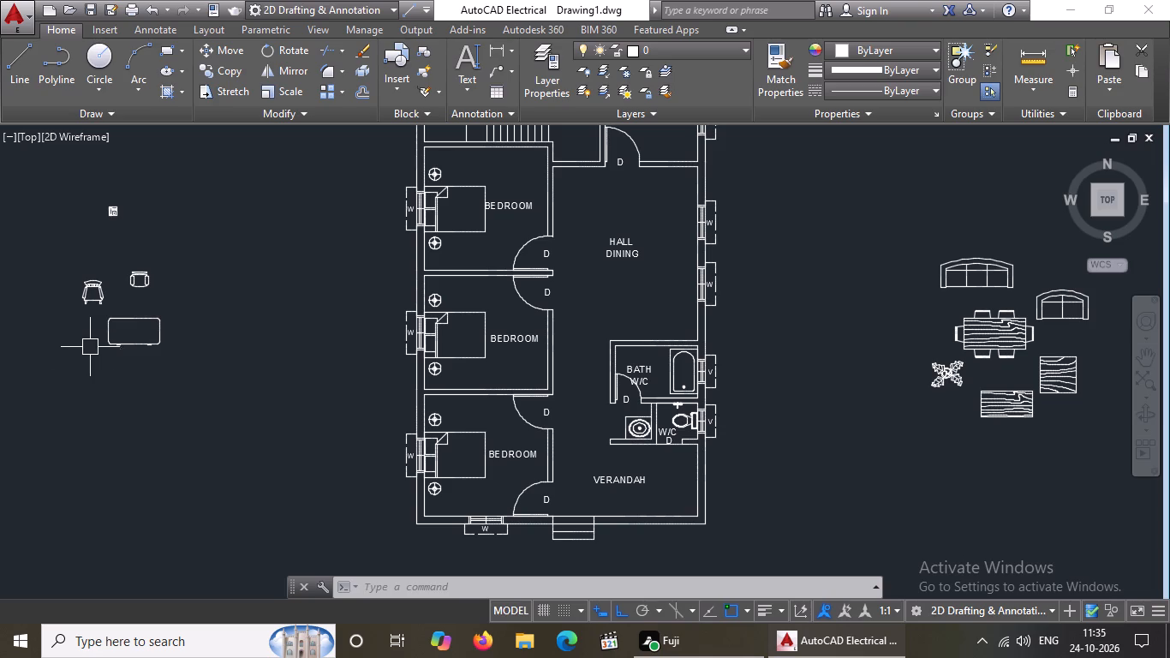
Move the 30 x 60 in. desk, with ortho off, into the northeast corner of the bedroom just below the staircase.
{"action": "left_click", "coordinate": [116, 345]}
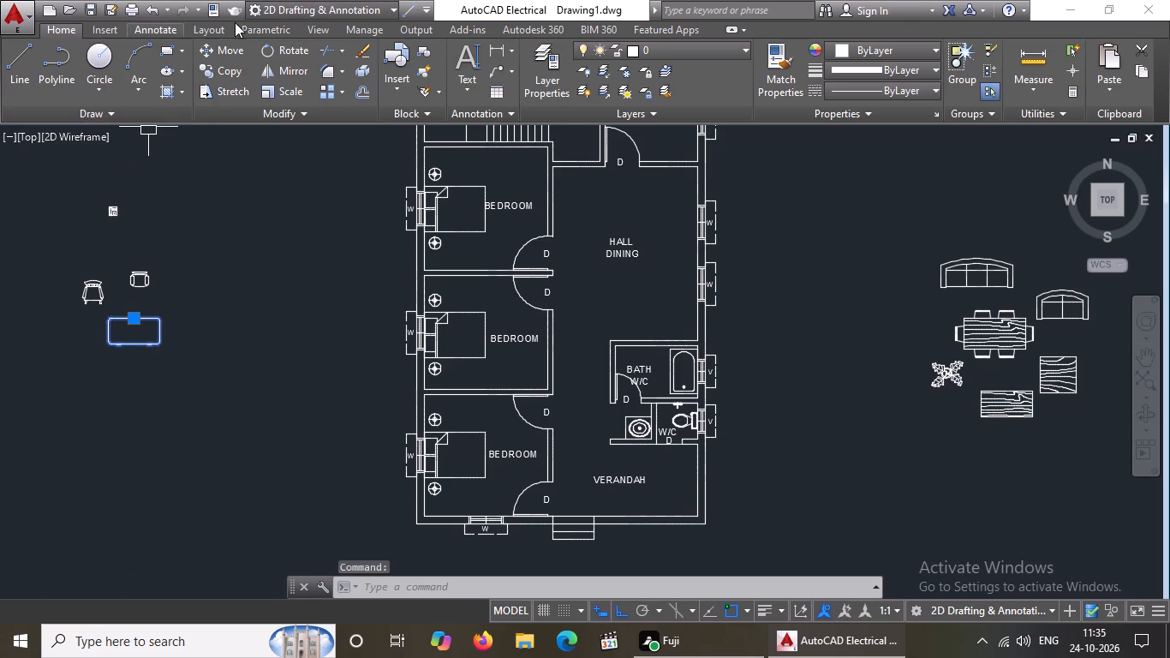
{"action": "left_click_drag", "start_coordinate": [131, 322], "coordinate": [146, 319]}
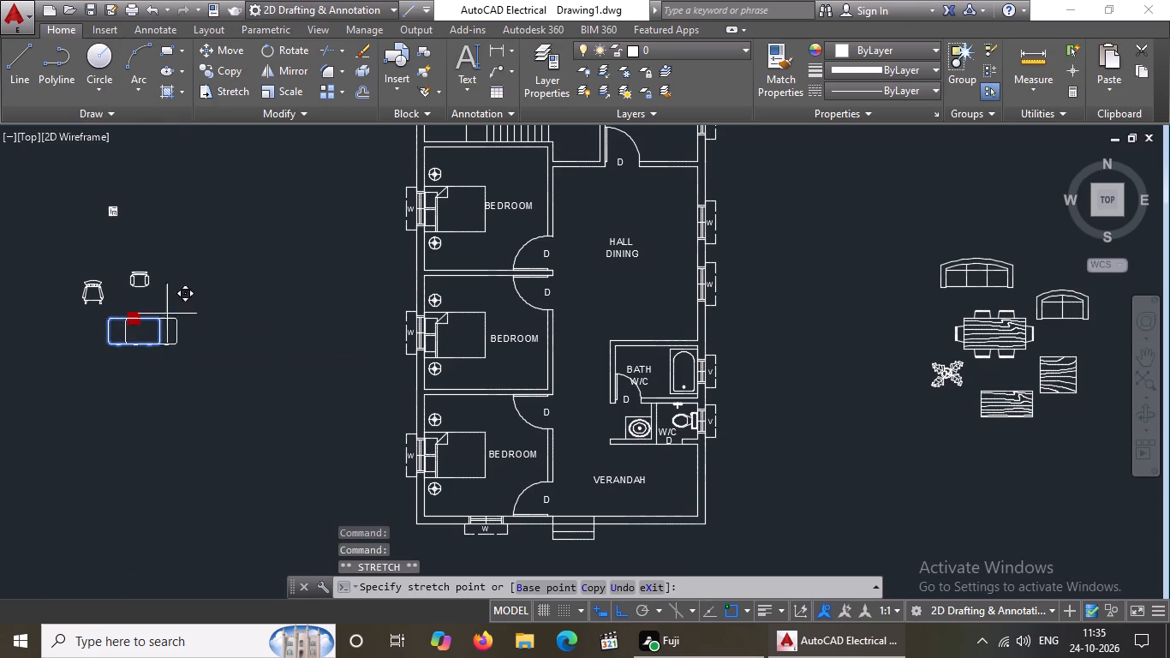
{"action": "left_click", "coordinate": [628, 604]}
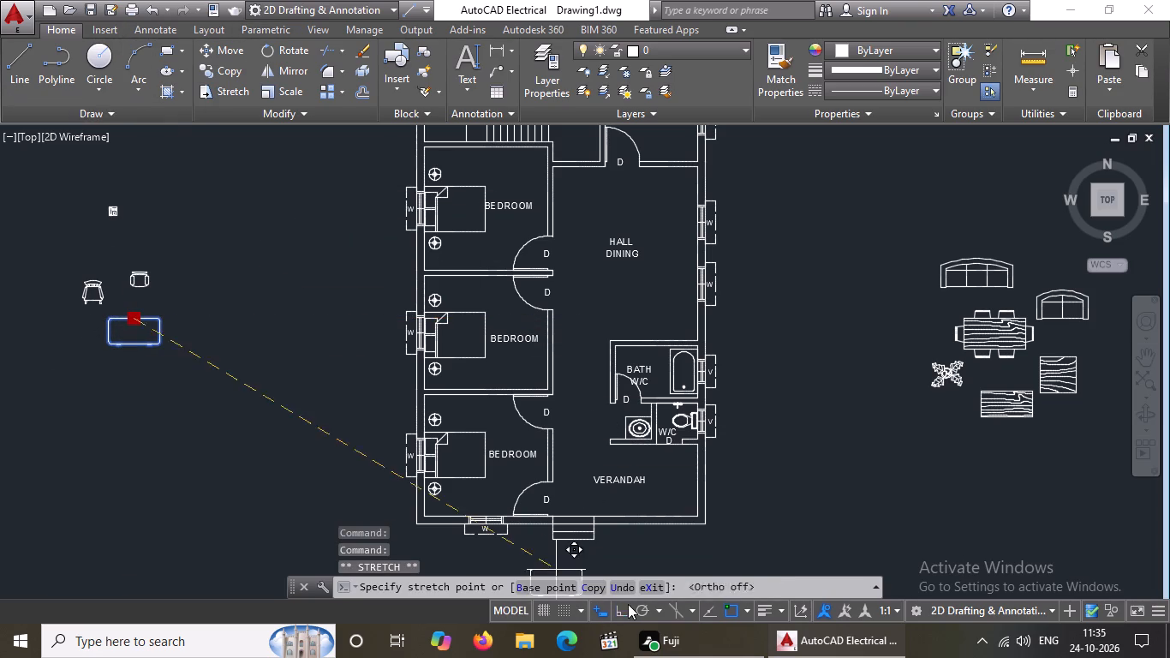
{"action": "scroll", "coordinate": [521, 143], "scroll_direction": "up", "scroll_amount": 3}
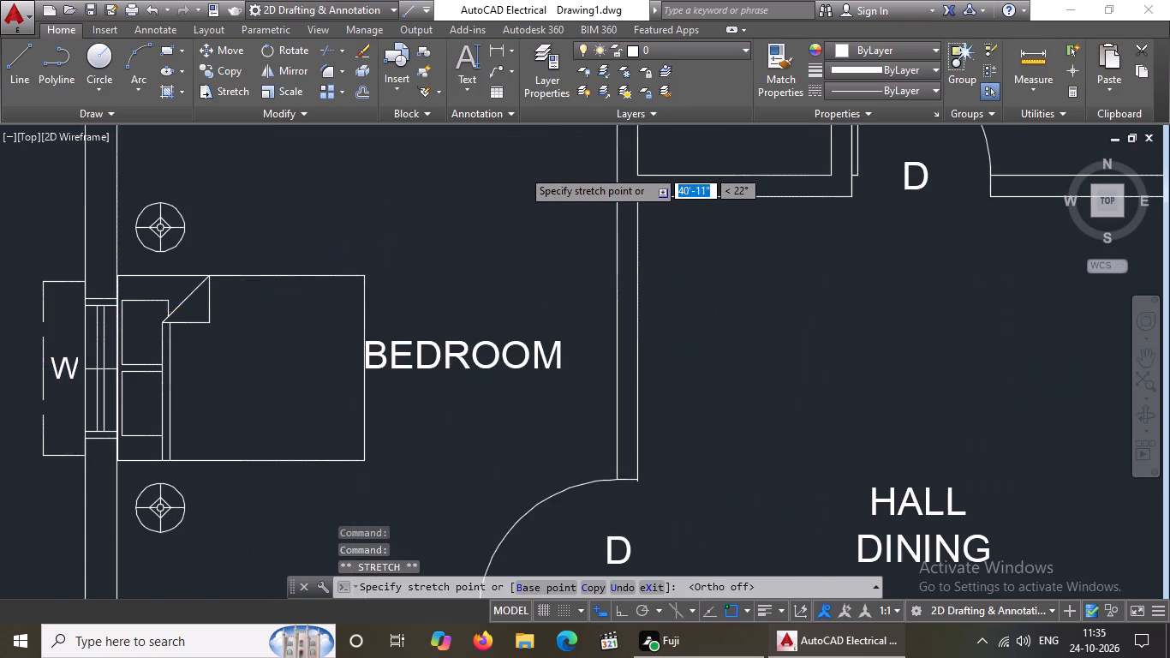
{"action": "scroll", "coordinate": [504, 166], "scroll_direction": "down", "scroll_amount": 2}
{"action": "left_click", "coordinate": [493, 167]}
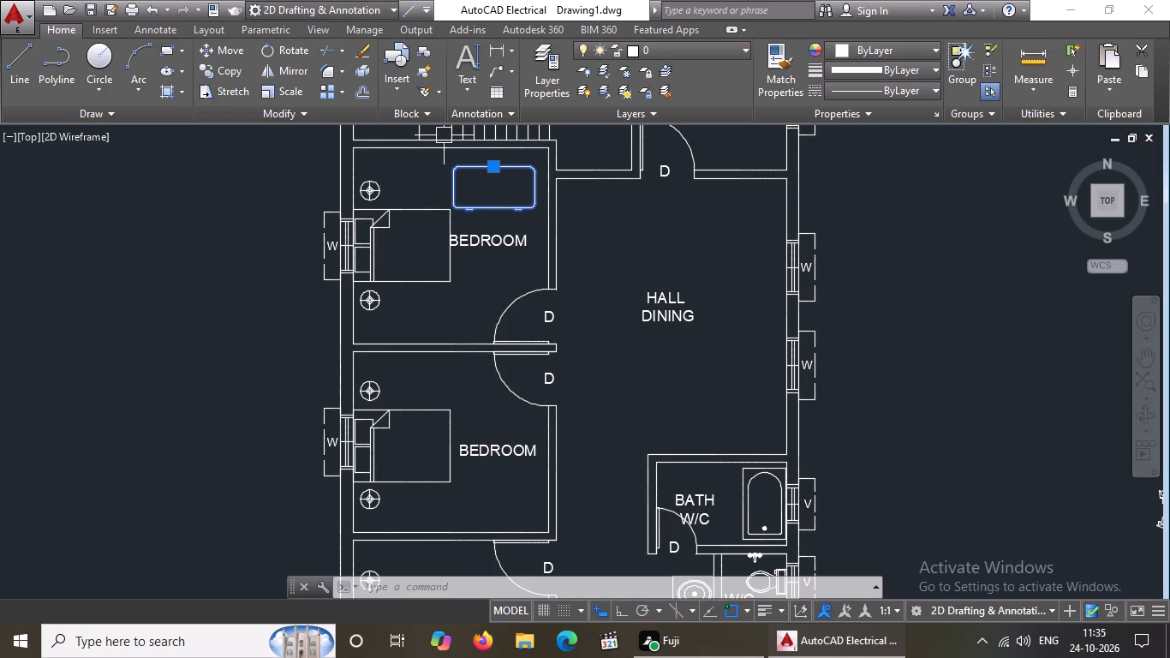
Scale the desk in the bedroom below the staircase.
{"action": "type", "text": "SC"}
{"action": "key", "text": "space"}
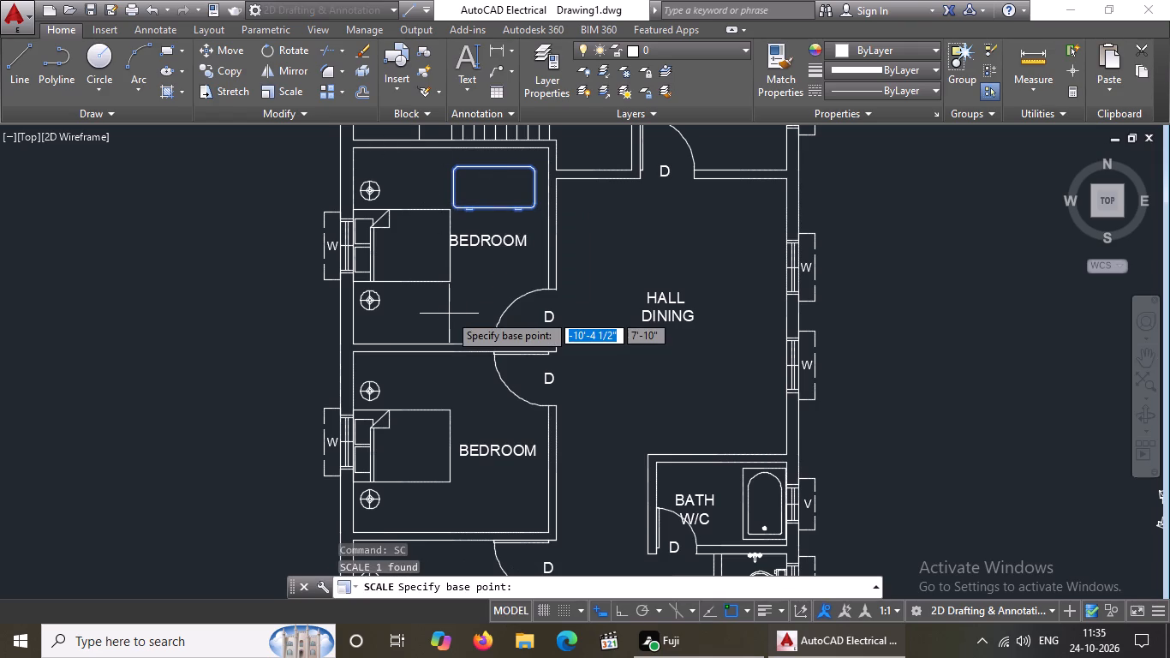
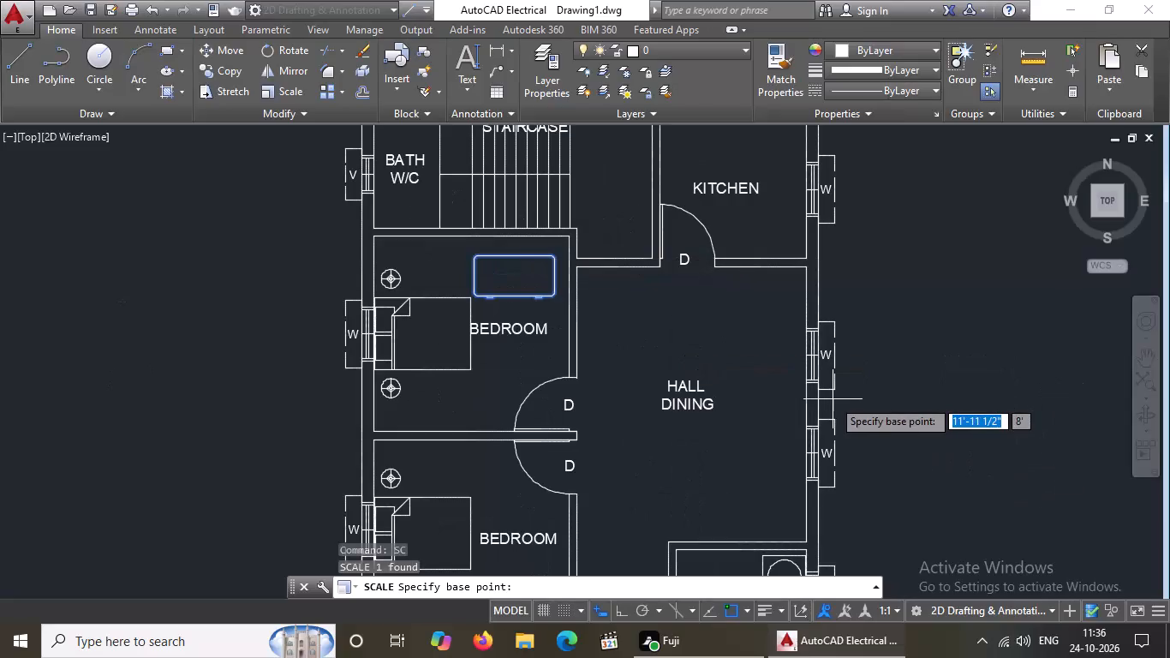
Scale the desk in the bedroom below the staircase down slightly, using the middle of its south edge as base point.
{"action": "key", "text": "Escape"}
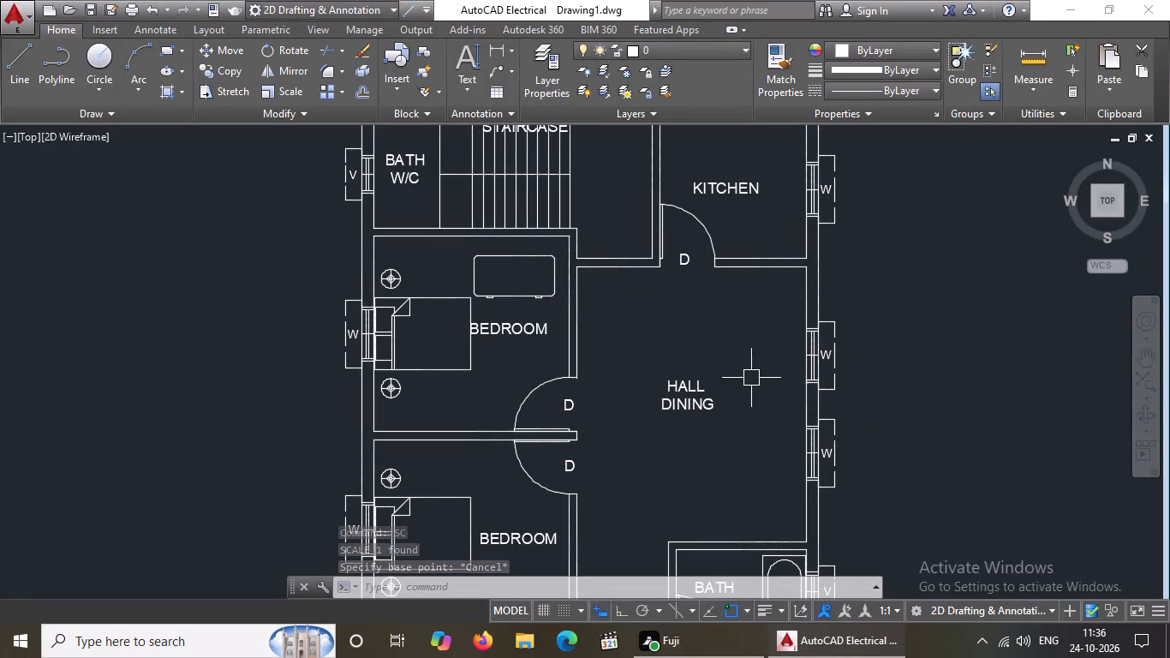
{"action": "left_click", "coordinate": [509, 296]}
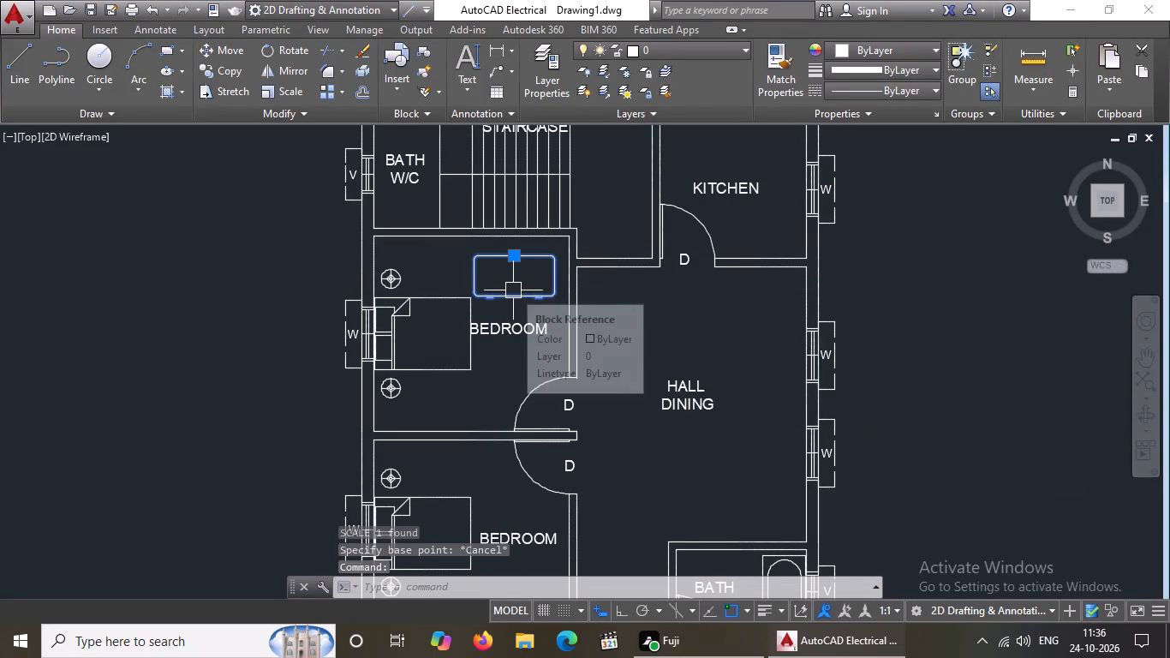
{"action": "type", "text": "SC"}
{"action": "key", "text": "space"}
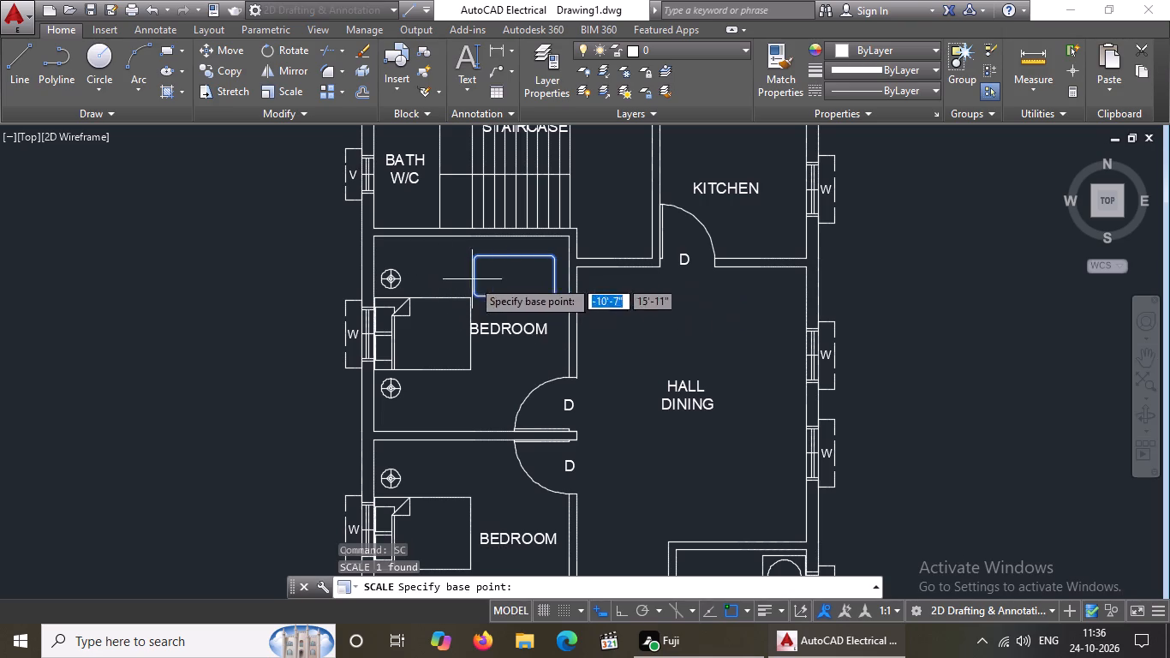
{"action": "left_click", "coordinate": [522, 296]}
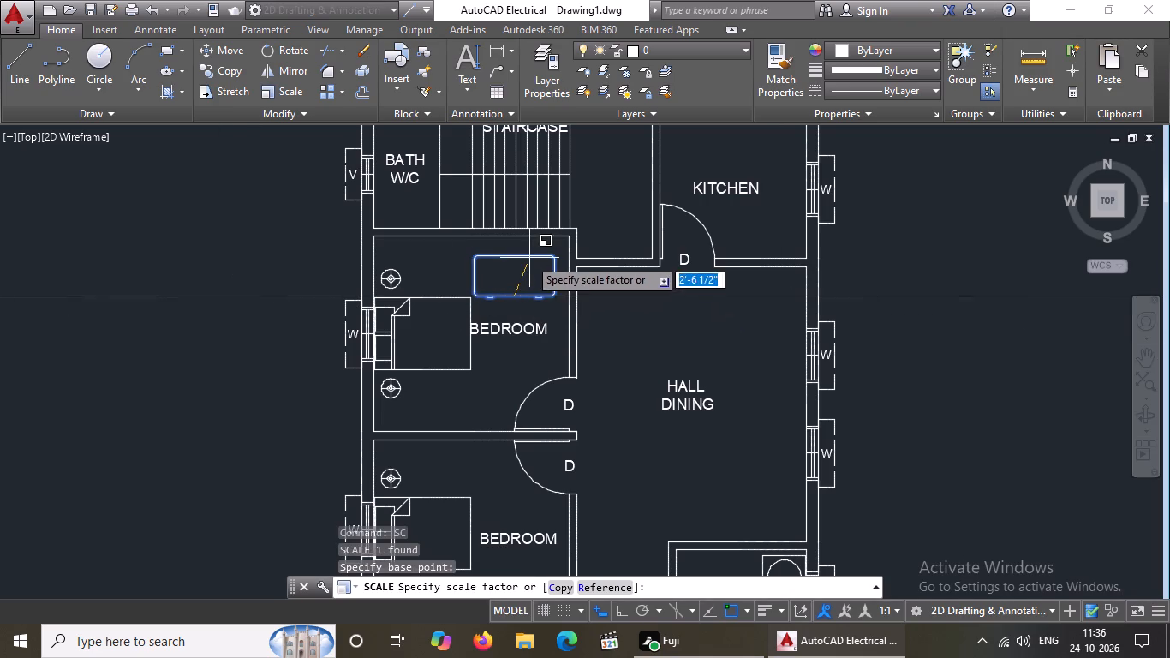
{"action": "scroll", "coordinate": [505, 287], "scroll_direction": "up", "scroll_amount": 2}
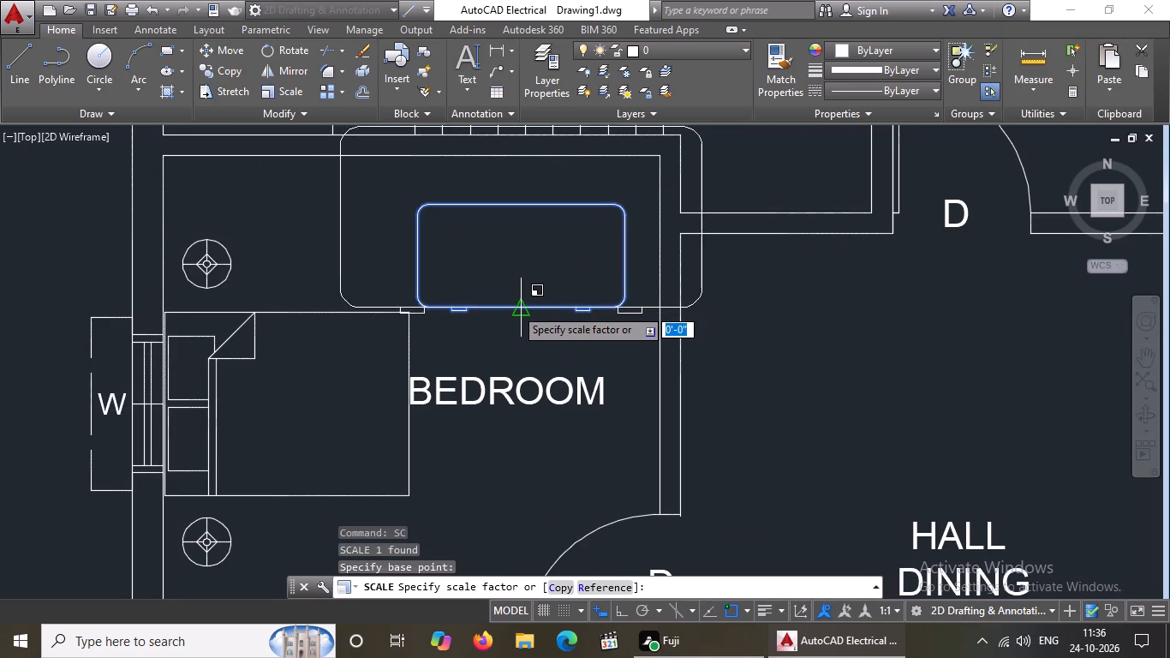
{"action": "scroll", "coordinate": [515, 312], "scroll_direction": "up", "scroll_amount": 1}
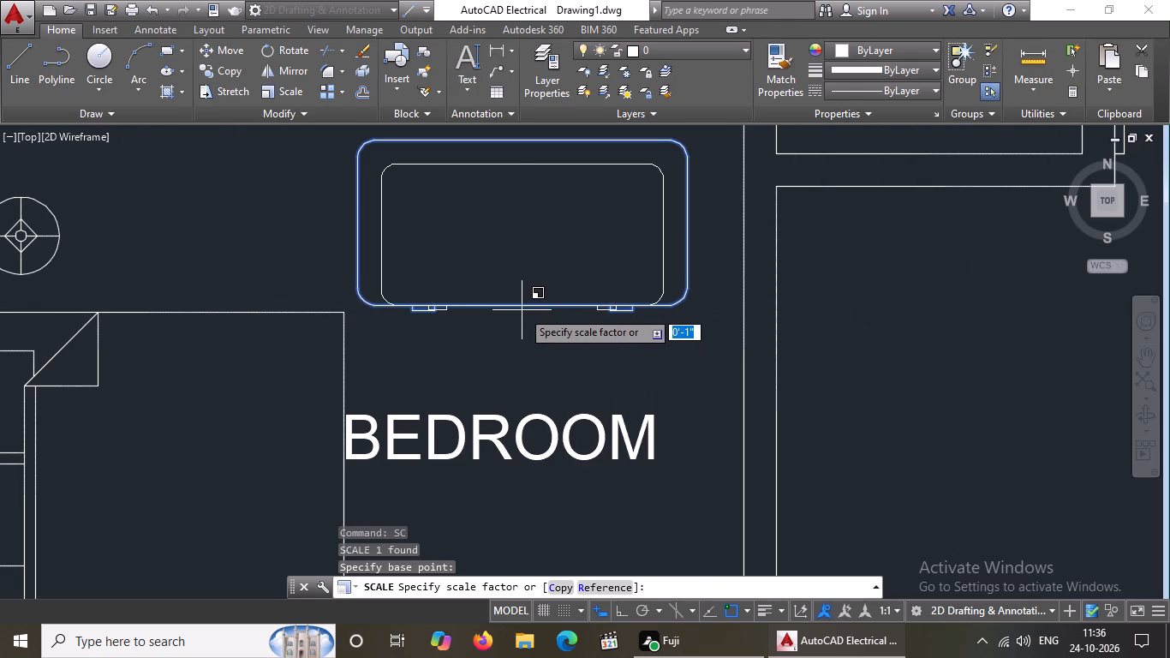
{"action": "left_click", "coordinate": [522, 310]}
{"action": "scroll", "coordinate": [534, 283], "scroll_direction": "down", "scroll_amount": 3}
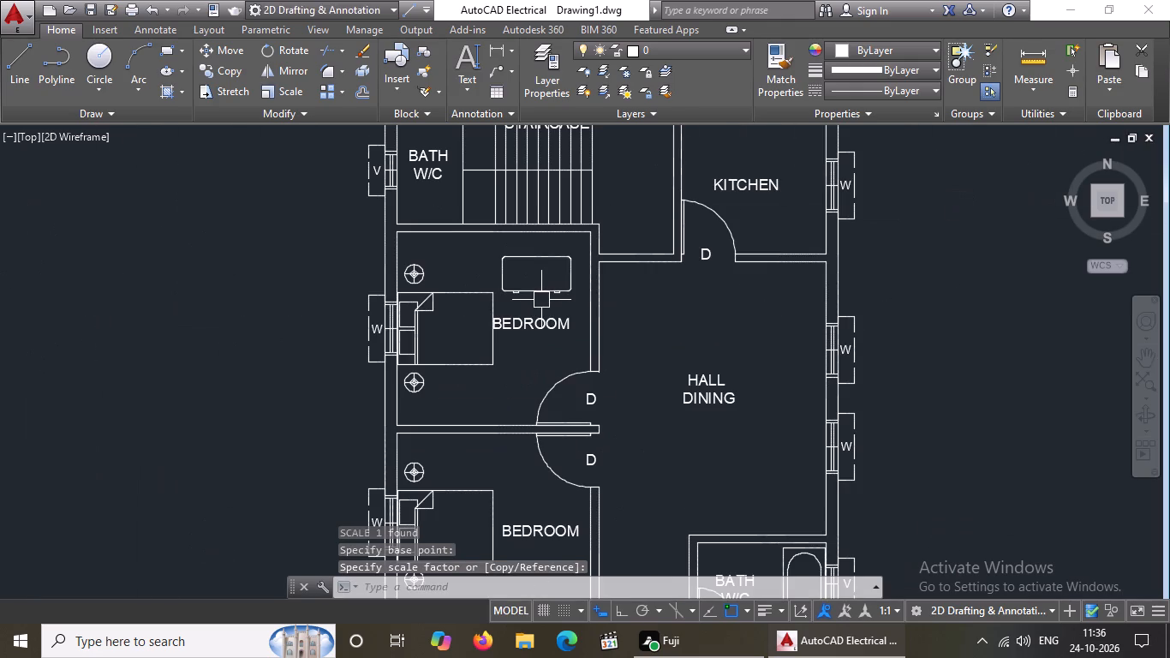
Move the reduced desk into the northeast corner of the bedroom below the staircase, close against both walls.
{"action": "left_click", "coordinate": [541, 292]}
{"action": "left_click", "coordinate": [538, 260]}
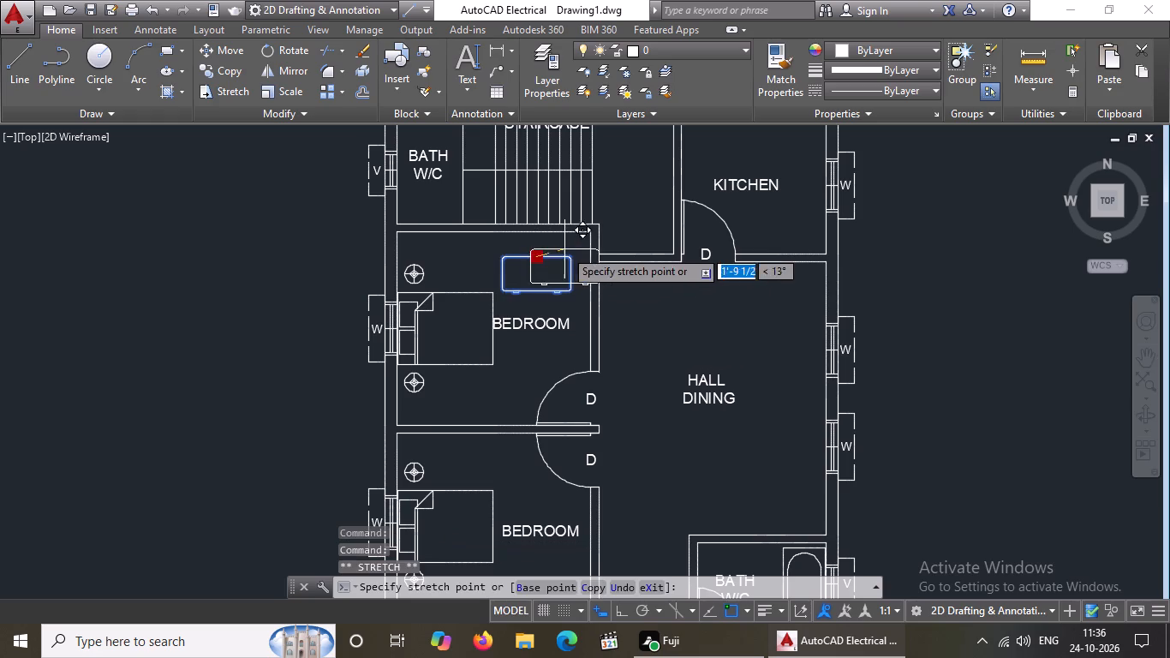
{"action": "scroll", "coordinate": [557, 234], "scroll_direction": "up", "scroll_amount": 2}
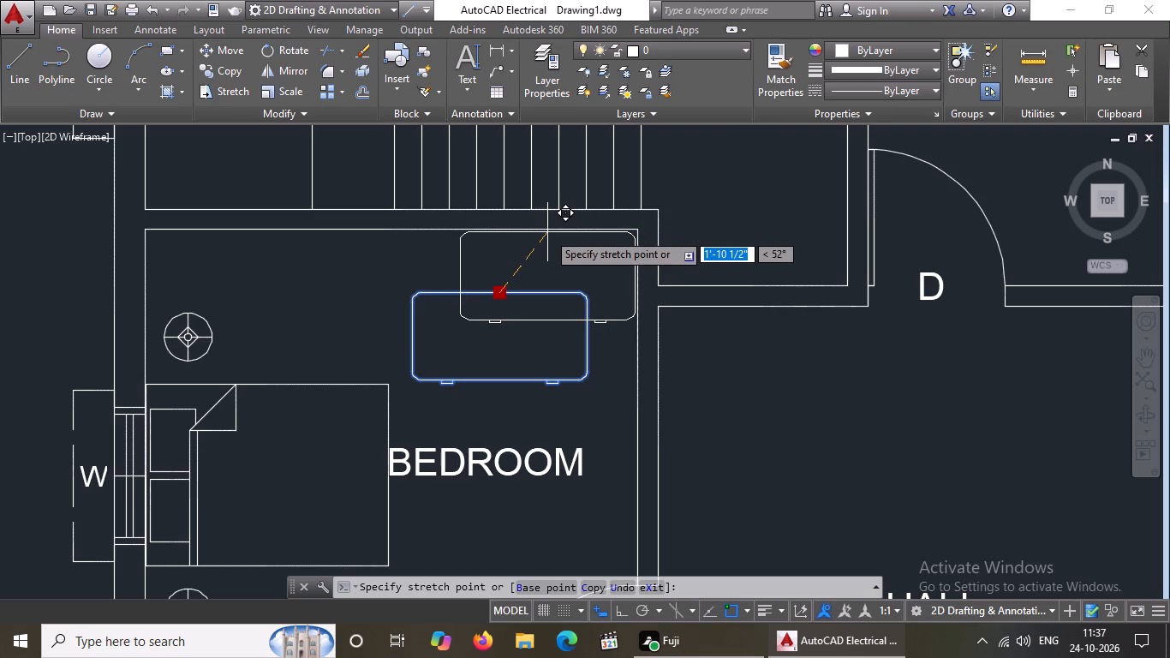
{"action": "left_click", "coordinate": [547, 232]}
{"action": "scroll", "coordinate": [580, 254], "scroll_direction": "down", "scroll_amount": 3}
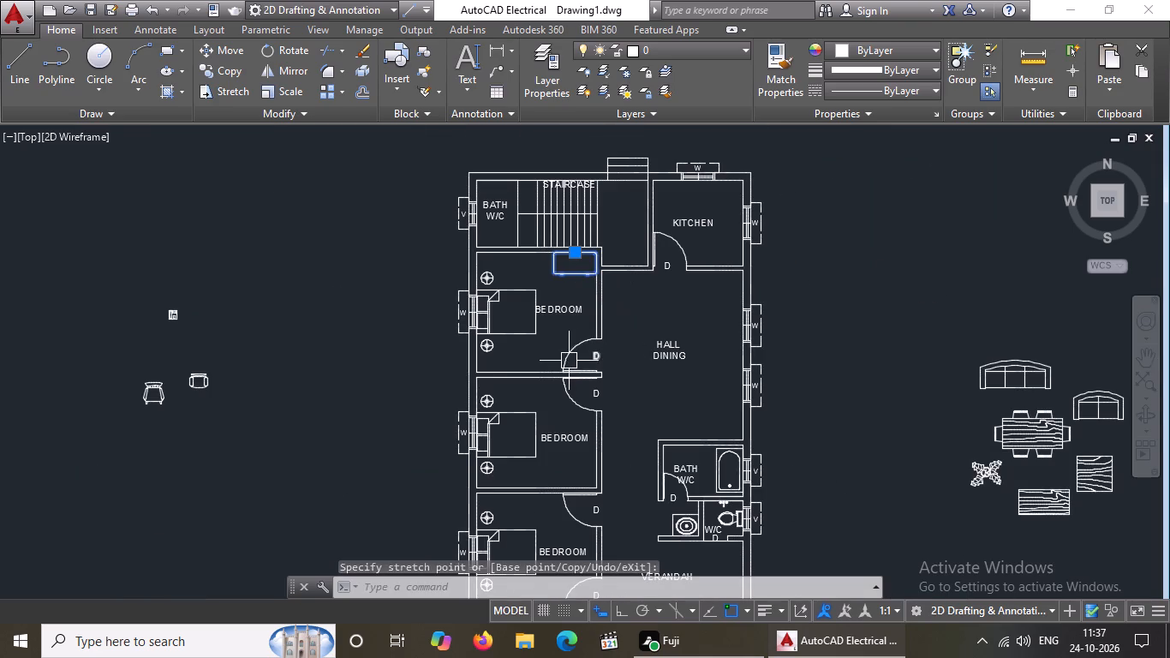
{"action": "key", "text": "Escape"}
Rotate the westernmost loose chair outside the plan by 180 degrees with ortho on.
{"action": "left_click", "coordinate": [143, 399]}
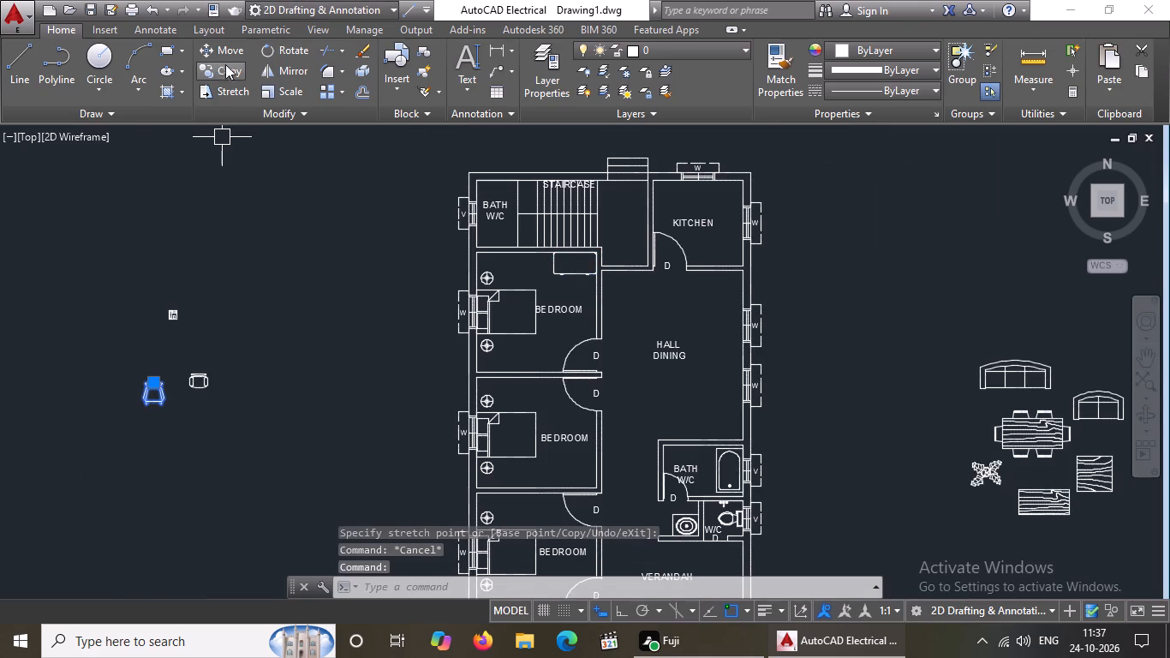
{"action": "left_click", "coordinate": [270, 48]}
{"action": "left_click", "coordinate": [152, 396]}
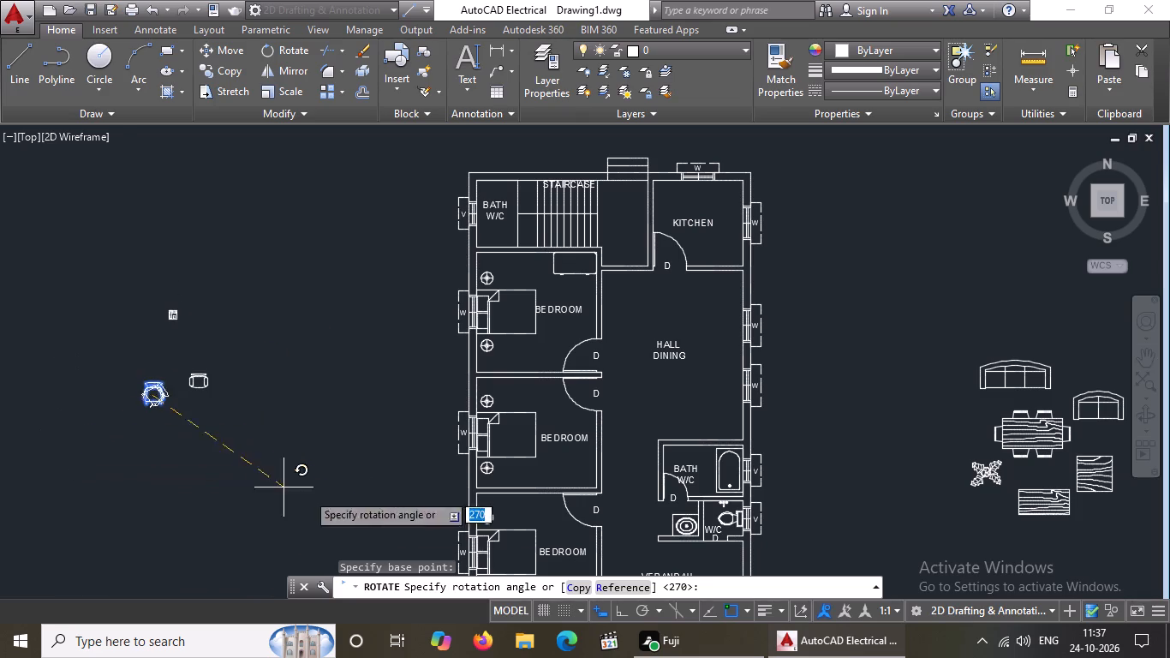
{"action": "left_click", "coordinate": [621, 606]}
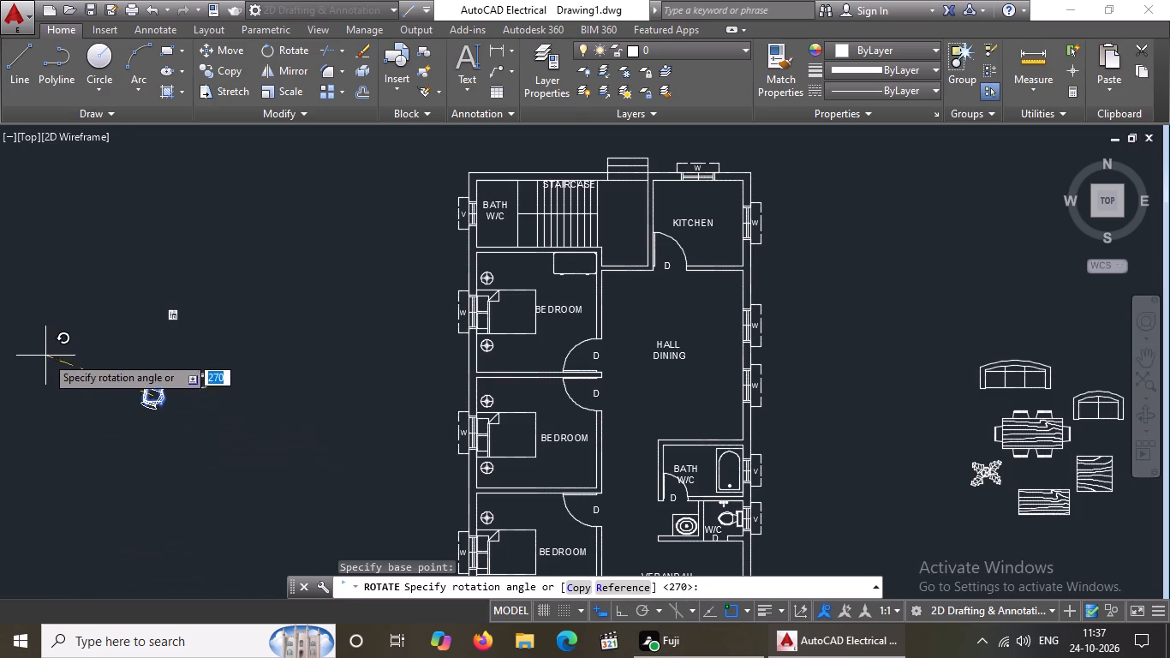
{"action": "left_click", "coordinate": [618, 608]}
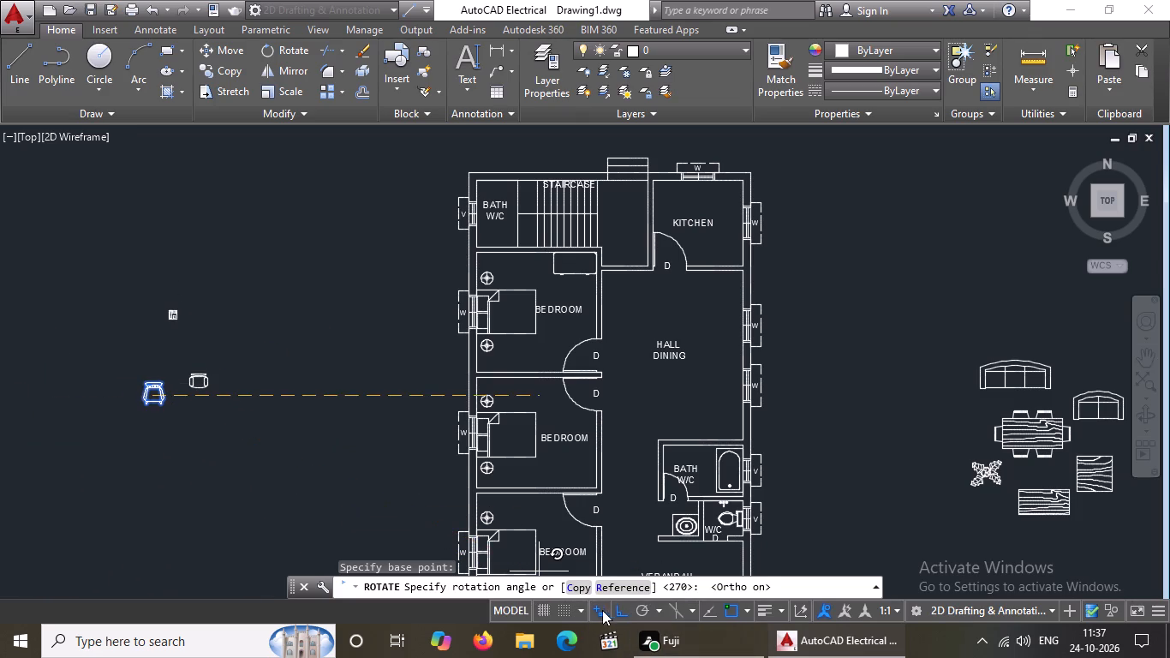
{"action": "left_click", "coordinate": [79, 411]}
Move the rotated chair, with ortho off, to just south of the desk in the bedroom below the staircase.
{"action": "left_click", "coordinate": [141, 410]}
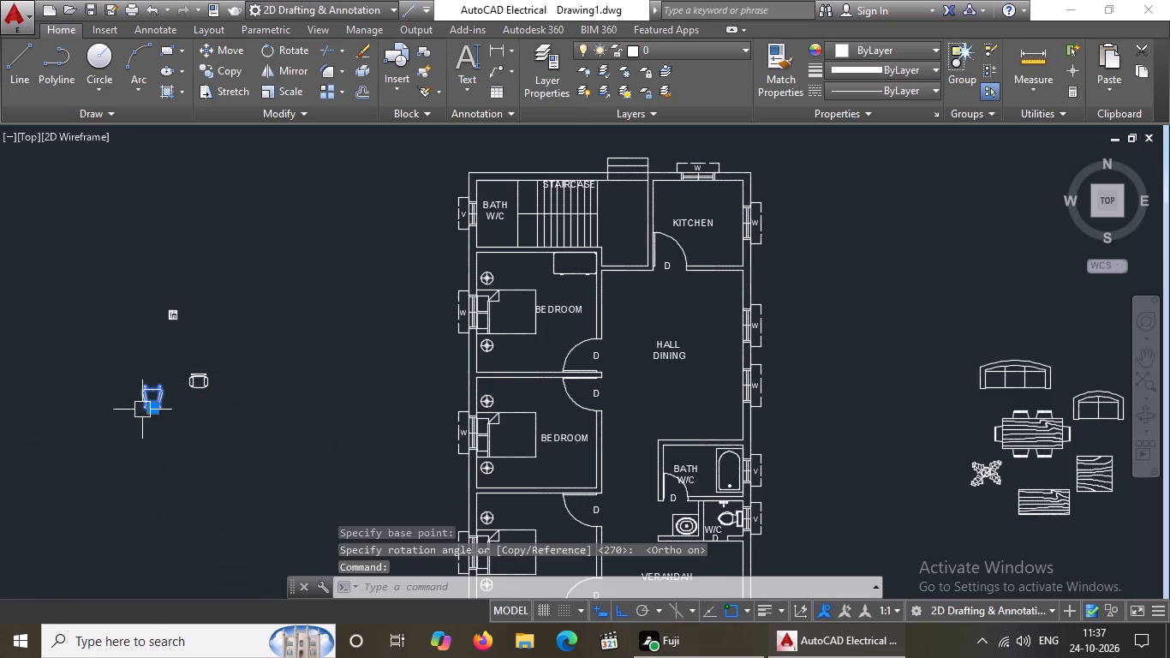
{"action": "left_click_drag", "start_coordinate": [149, 412], "coordinate": [158, 409]}
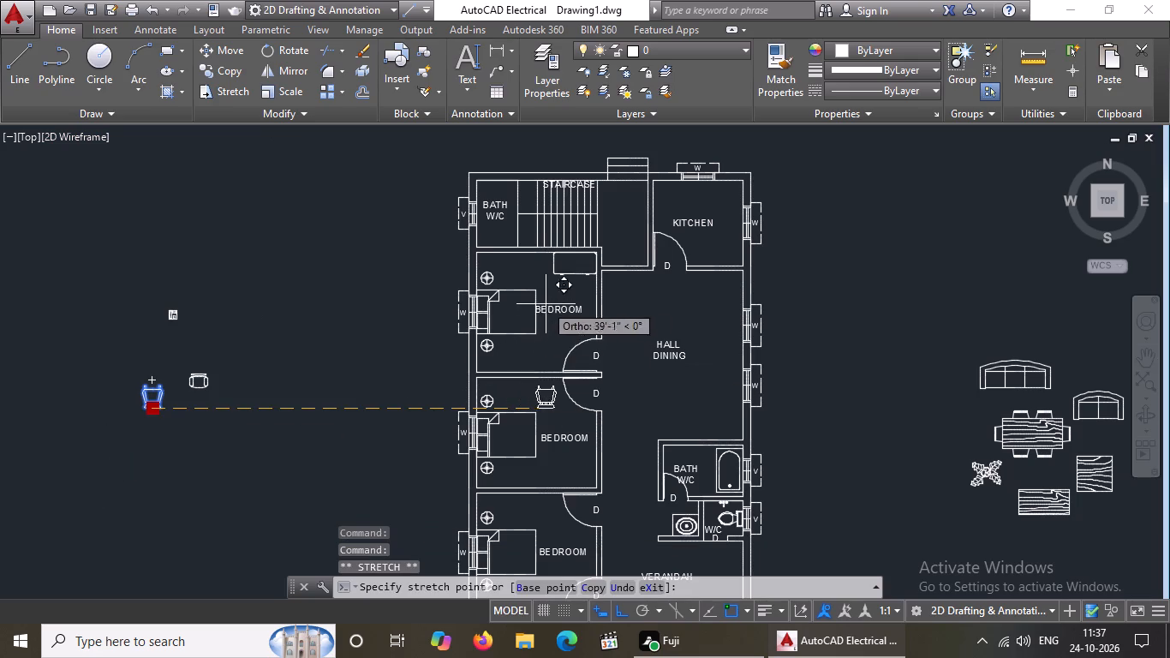
{"action": "left_click", "coordinate": [625, 607]}
{"action": "scroll", "coordinate": [537, 246], "scroll_direction": "up", "scroll_amount": 2}
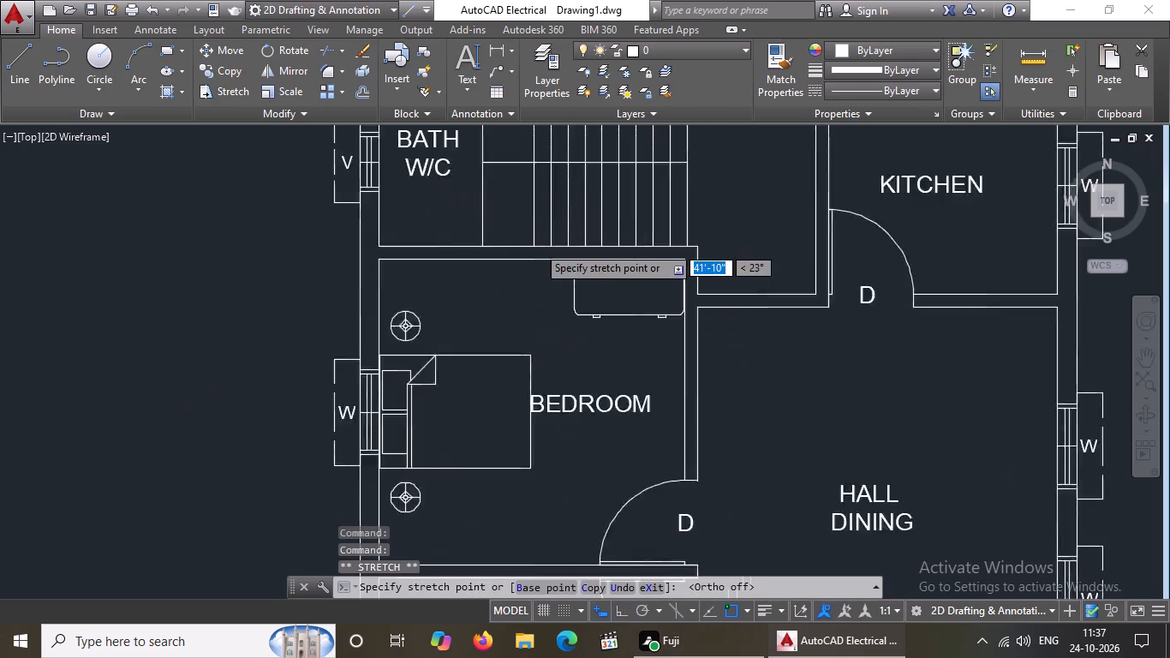
{"action": "scroll", "coordinate": [537, 246], "scroll_direction": "up", "scroll_amount": 1}
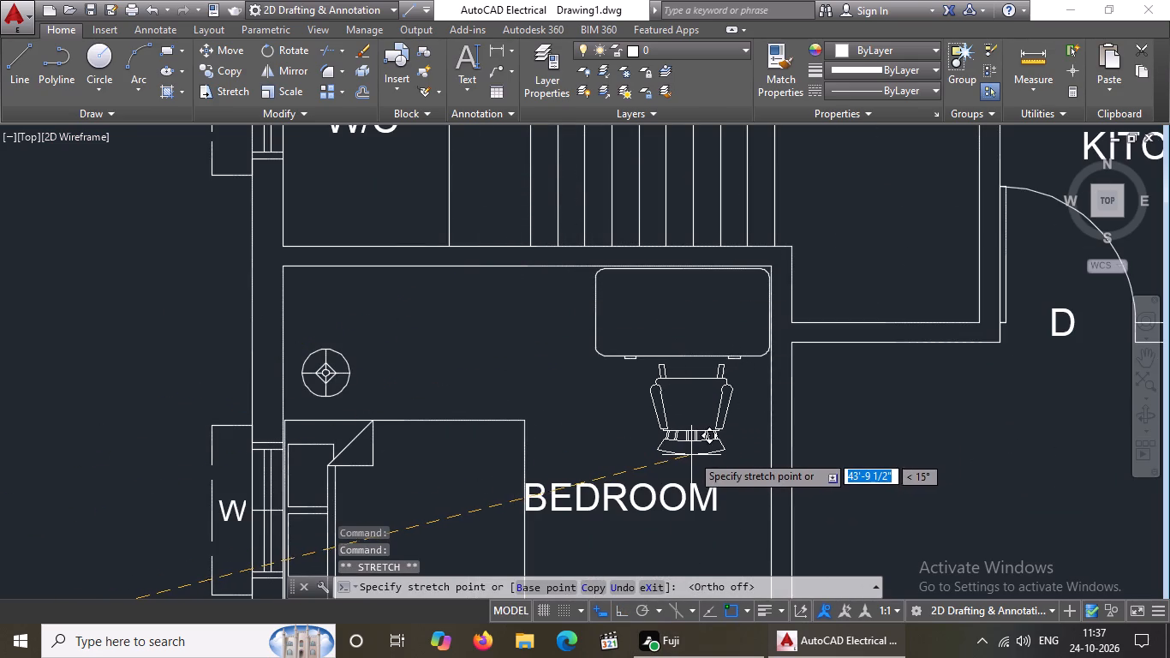
{"action": "left_click", "coordinate": [691, 453]}
{"action": "scroll", "coordinate": [718, 403], "scroll_direction": "down", "scroll_amount": 3}
{"action": "middle_click_drag", "start_coordinate": [756, 399], "coordinate": [745, 383]}
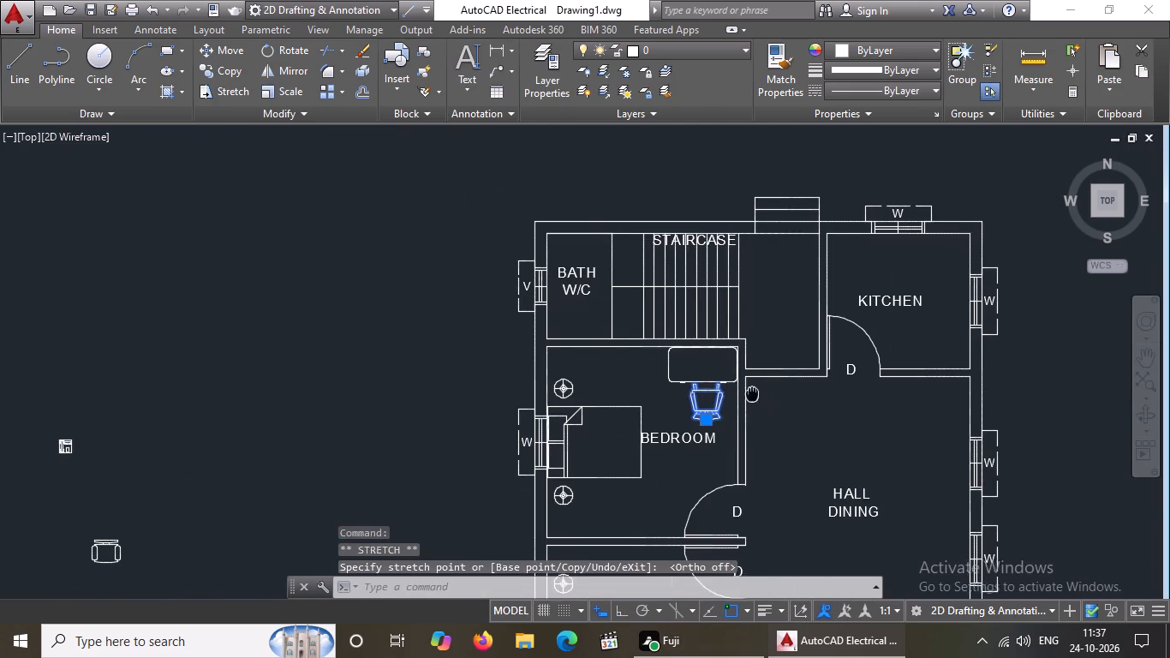
{"action": "middle_click_drag", "start_coordinate": [745, 383], "coordinate": [619, 278]}
{"action": "key", "text": "Escape"}
{"action": "scroll", "coordinate": [644, 282], "scroll_direction": "down", "scroll_amount": 2}
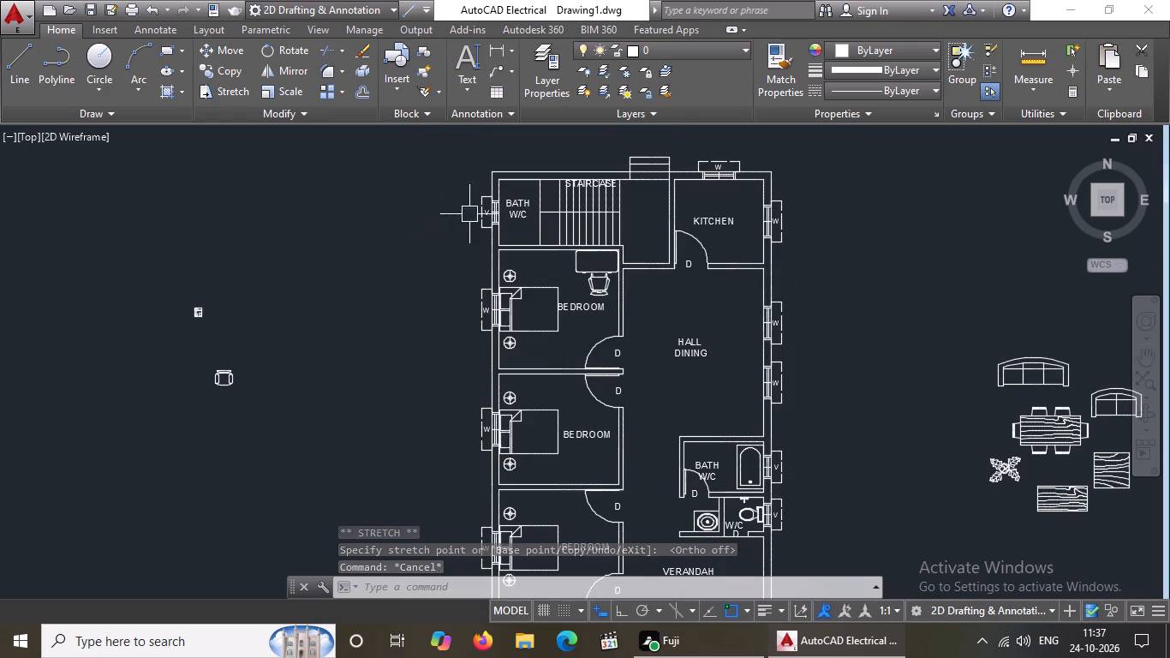
Mirror the desk and chair with ortho on across the wall between the upper and middle bedrooms, keeping the originals.
{"action": "scroll", "coordinate": [554, 251], "scroll_direction": "up", "scroll_amount": 1}
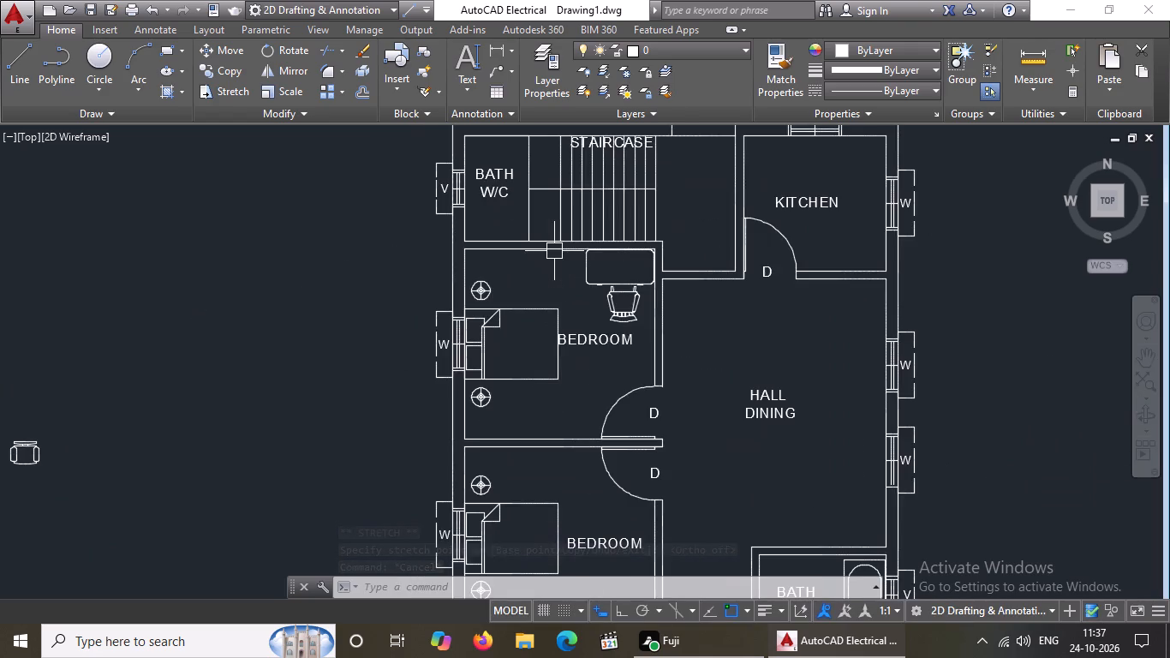
{"action": "scroll", "coordinate": [550, 266], "scroll_direction": "up", "scroll_amount": 2}
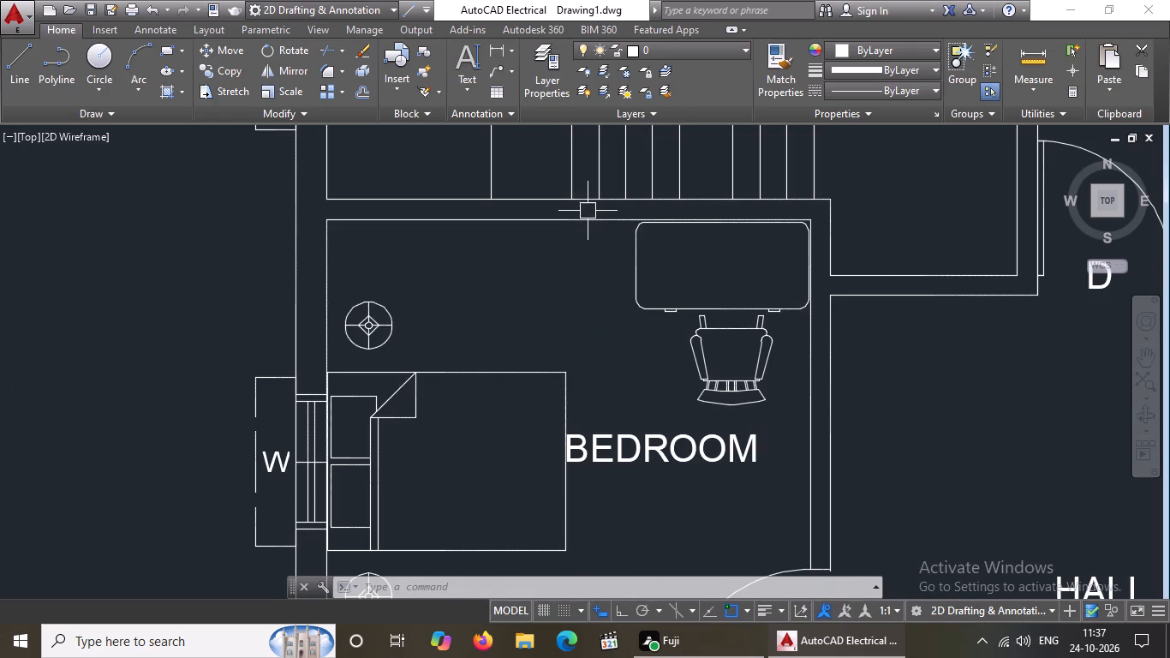
{"action": "left_click", "coordinate": [588, 211]}
{"action": "left_click", "coordinate": [861, 424]}
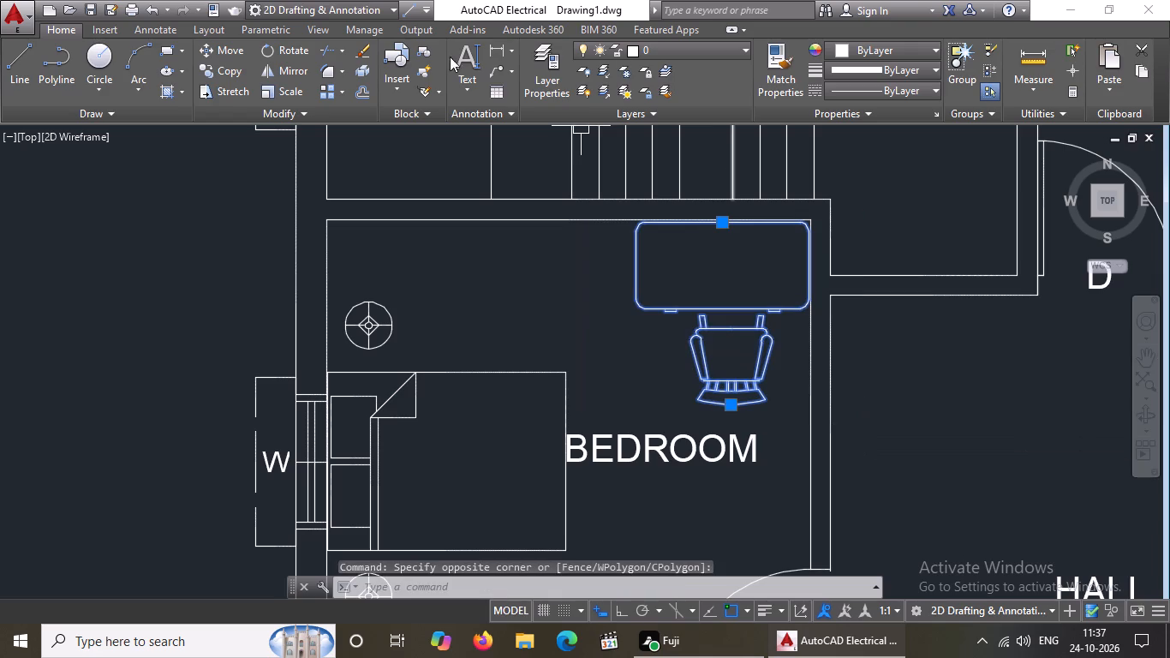
{"action": "left_click", "coordinate": [291, 72]}
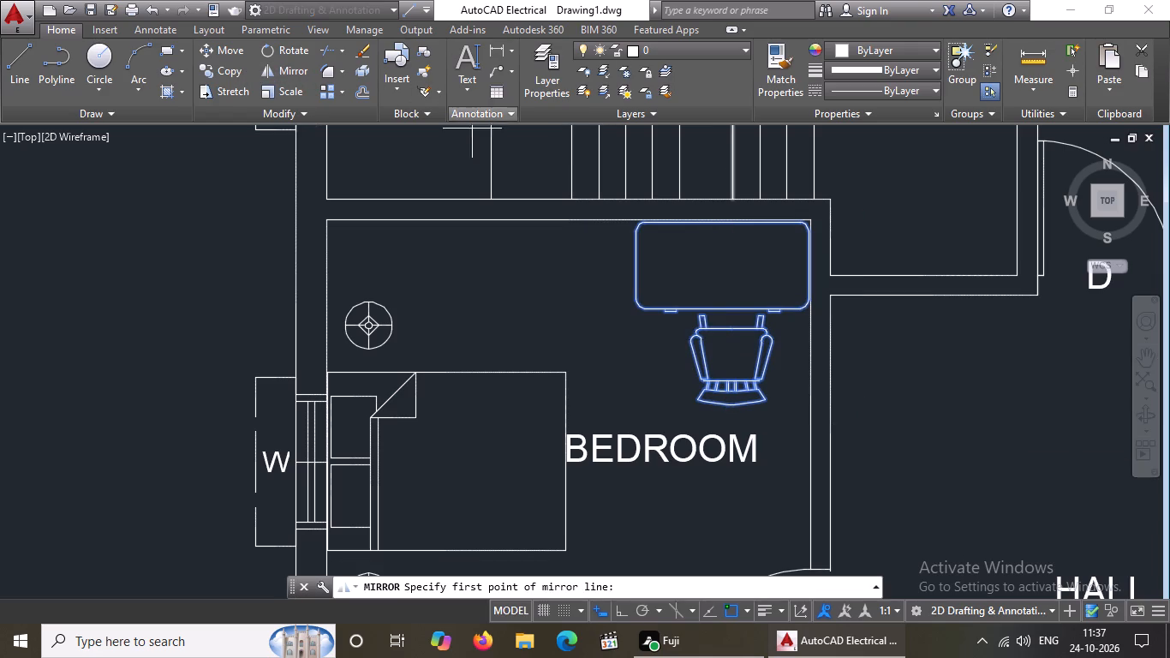
{"action": "scroll", "coordinate": [563, 211], "scroll_direction": "down", "scroll_amount": 4}
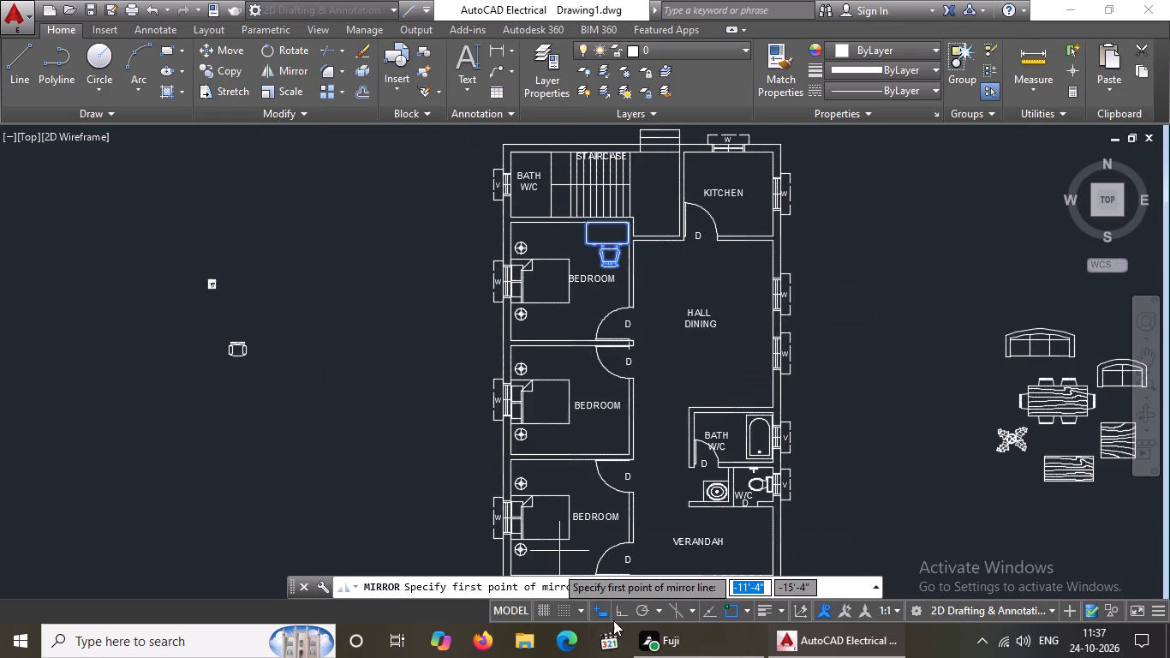
{"action": "left_click", "coordinate": [621, 607]}
{"action": "scroll", "coordinate": [649, 296], "scroll_direction": "up", "scroll_amount": 2}
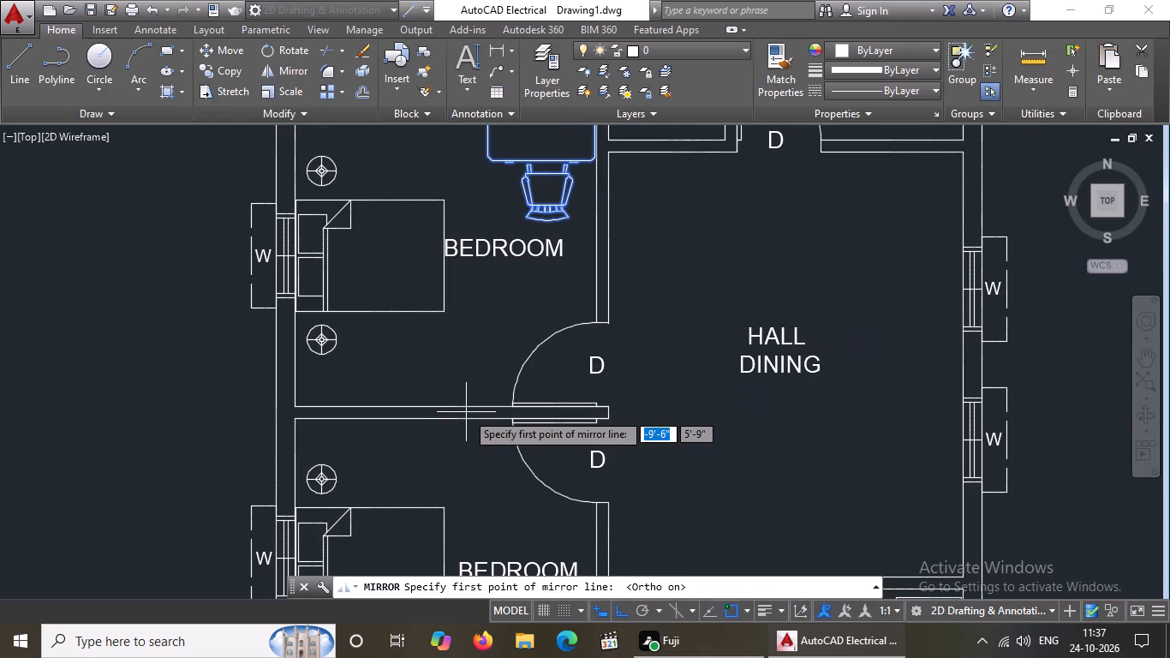
{"action": "left_click_drag", "start_coordinate": [466, 412], "coordinate": [491, 410]}
{"action": "left_click", "coordinate": [759, 411]}
{"action": "scroll", "coordinate": [762, 393], "scroll_direction": "down", "scroll_amount": 6}
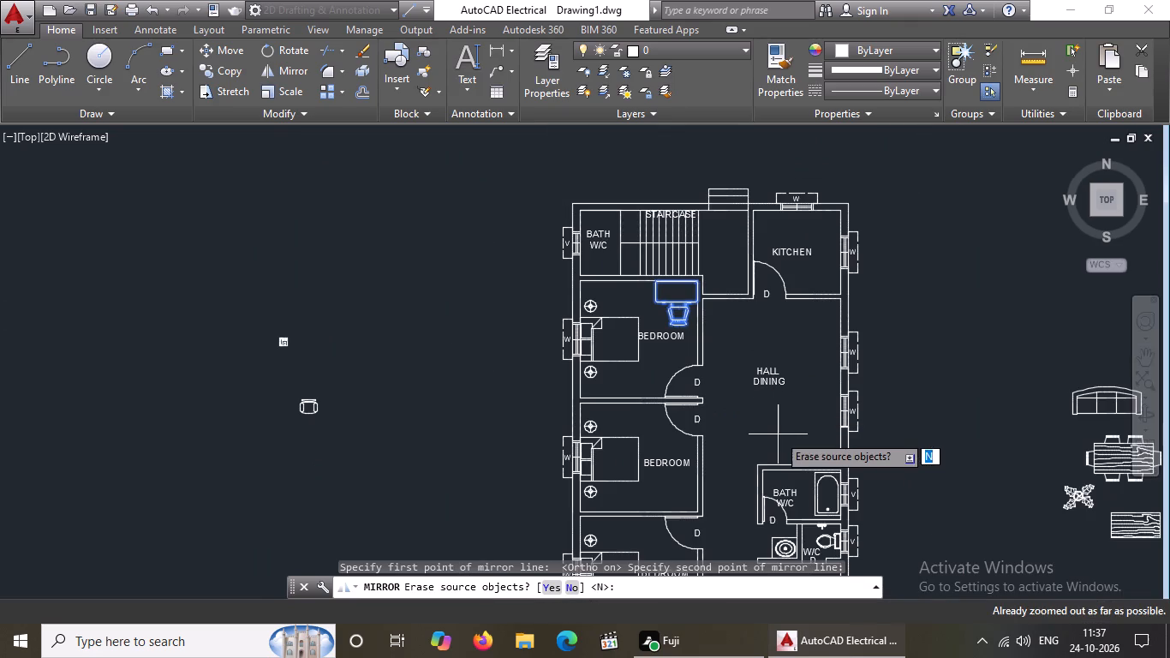
{"action": "type", "text": "N"}
{"action": "key", "text": "space"}
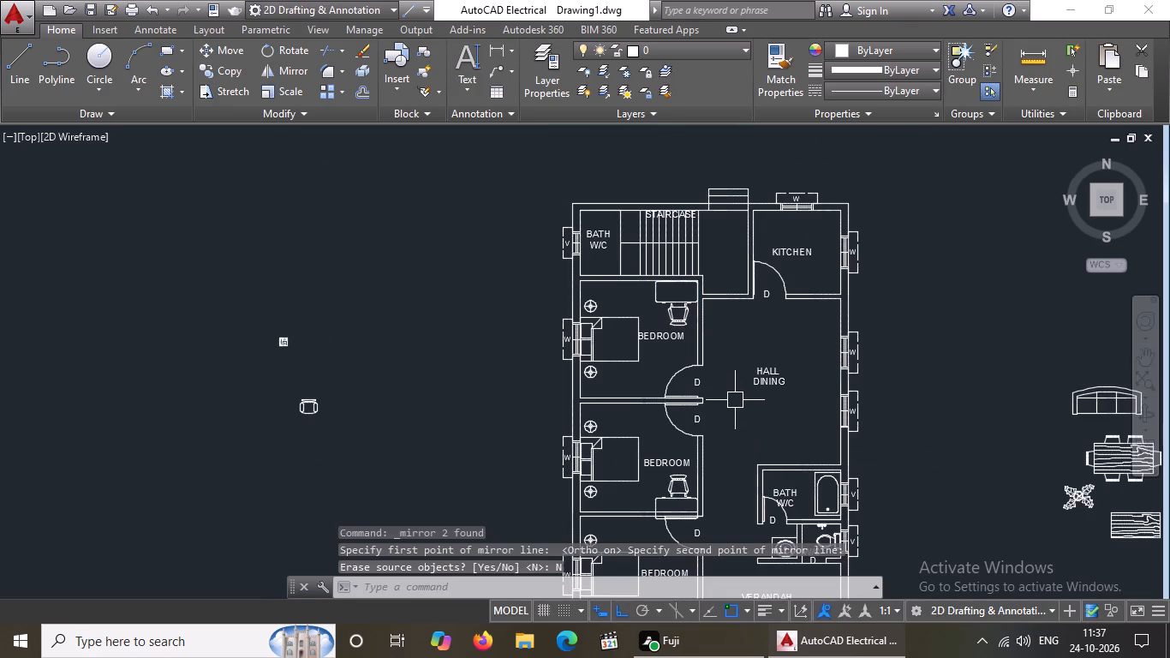
Move the mirrored desk and chair north about 10 1/2 in. so the desk sits inside the middle bedroom's south wall.
{"action": "scroll", "coordinate": [713, 459], "scroll_direction": "down", "scroll_amount": 4}
{"action": "scroll", "coordinate": [725, 527], "scroll_direction": "up", "scroll_amount": 1}
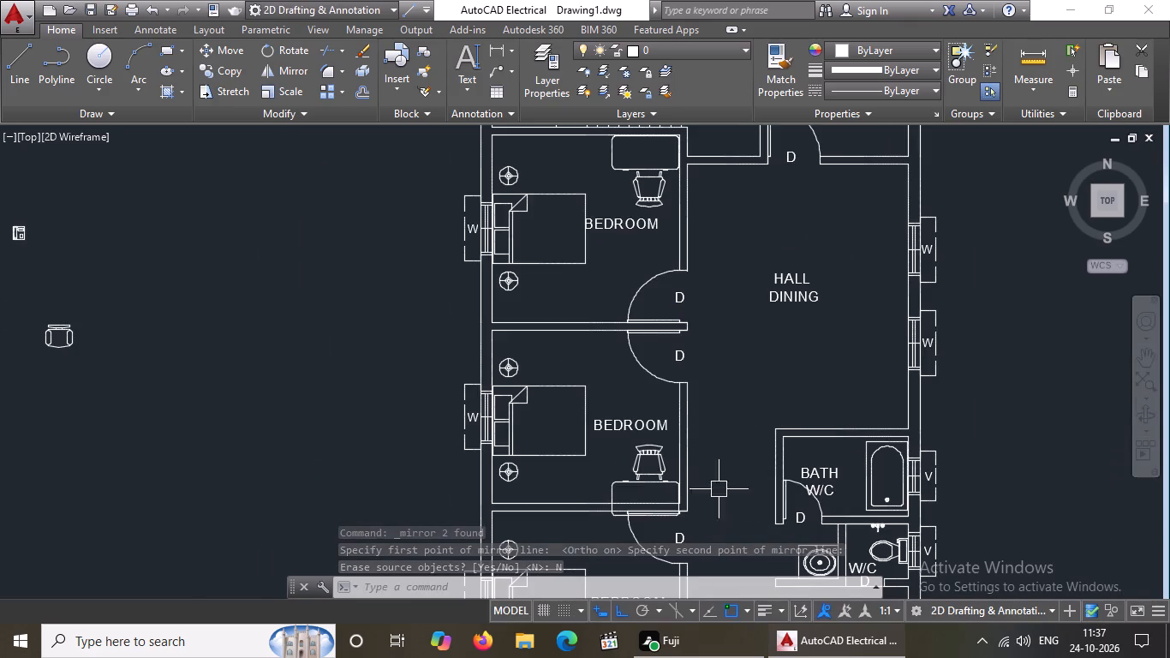
{"action": "scroll", "coordinate": [666, 522], "scroll_direction": "up", "scroll_amount": 2}
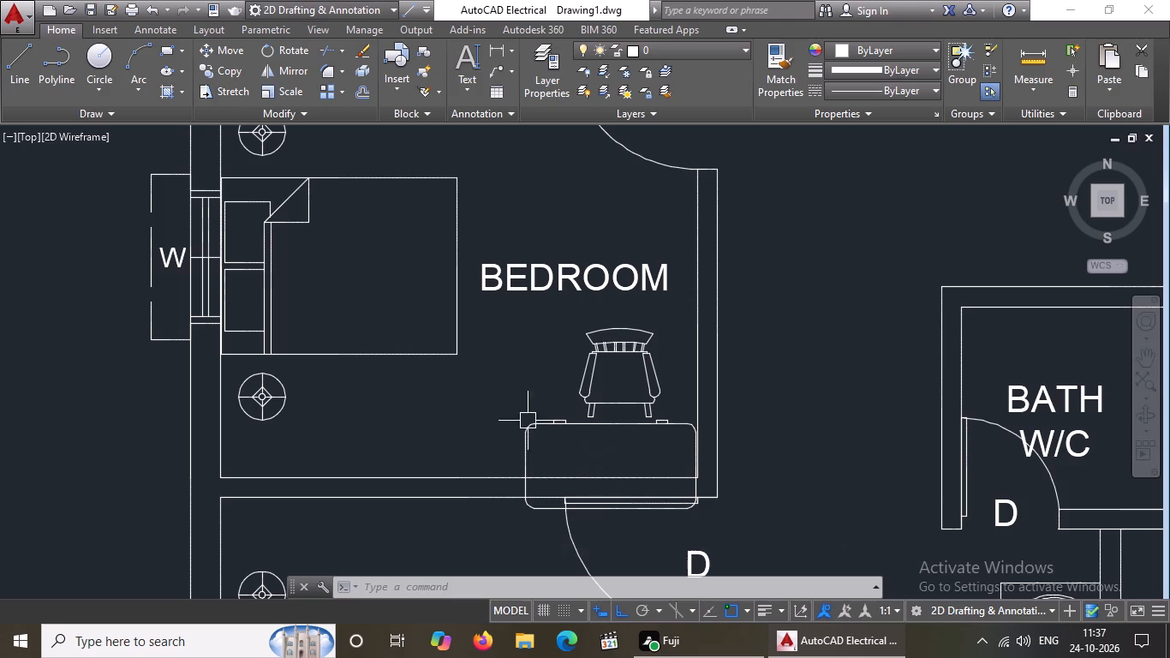
{"action": "left_click", "coordinate": [498, 307]}
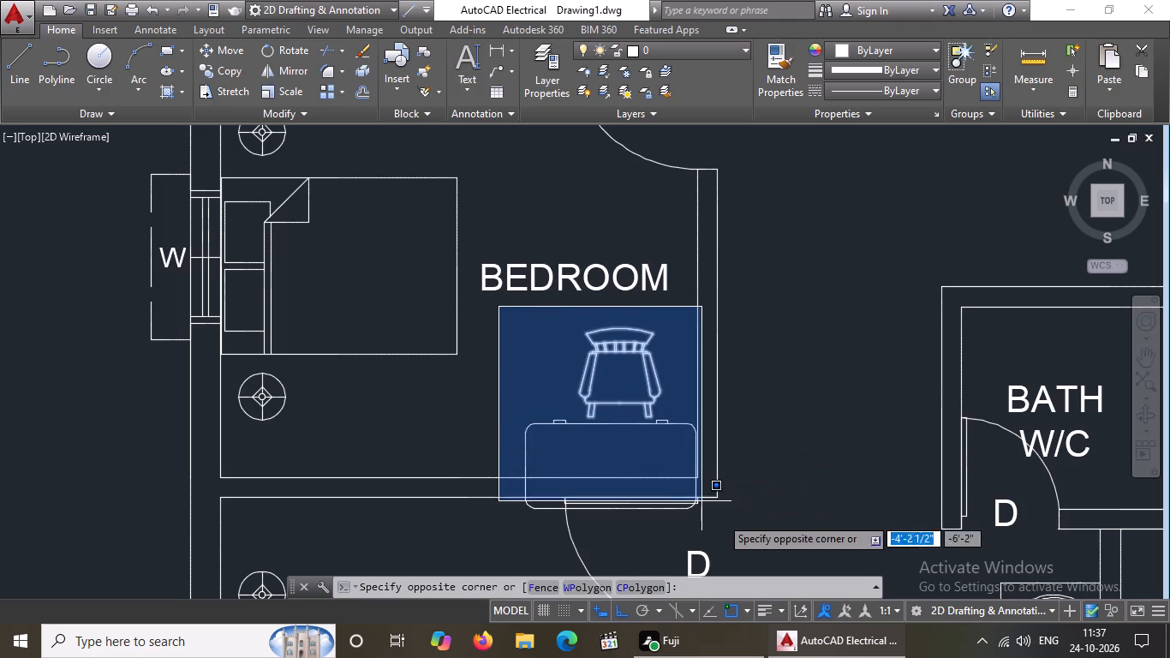
{"action": "left_click", "coordinate": [750, 531]}
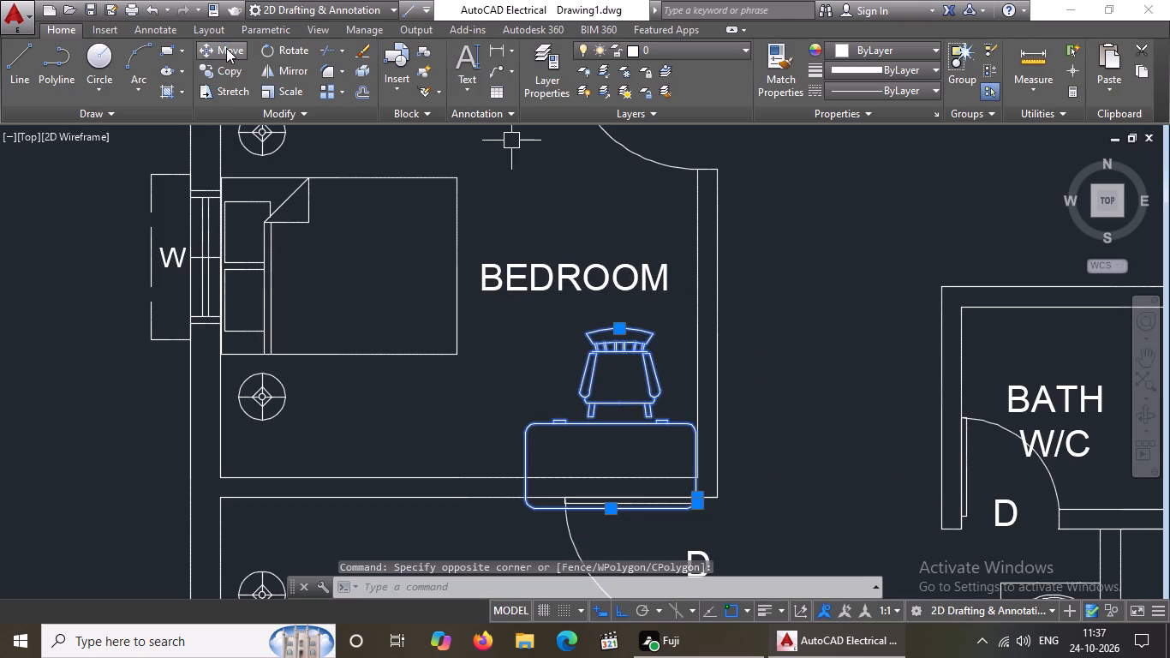
{"action": "left_click", "coordinate": [226, 48]}
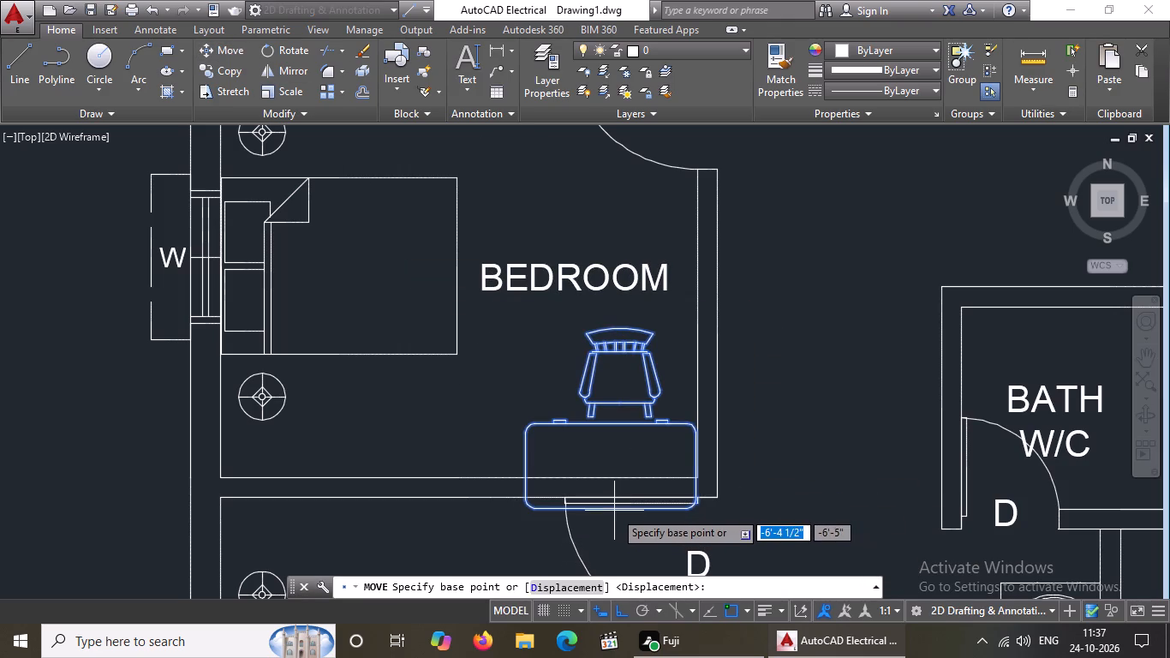
{"action": "left_click", "coordinate": [614, 509]}
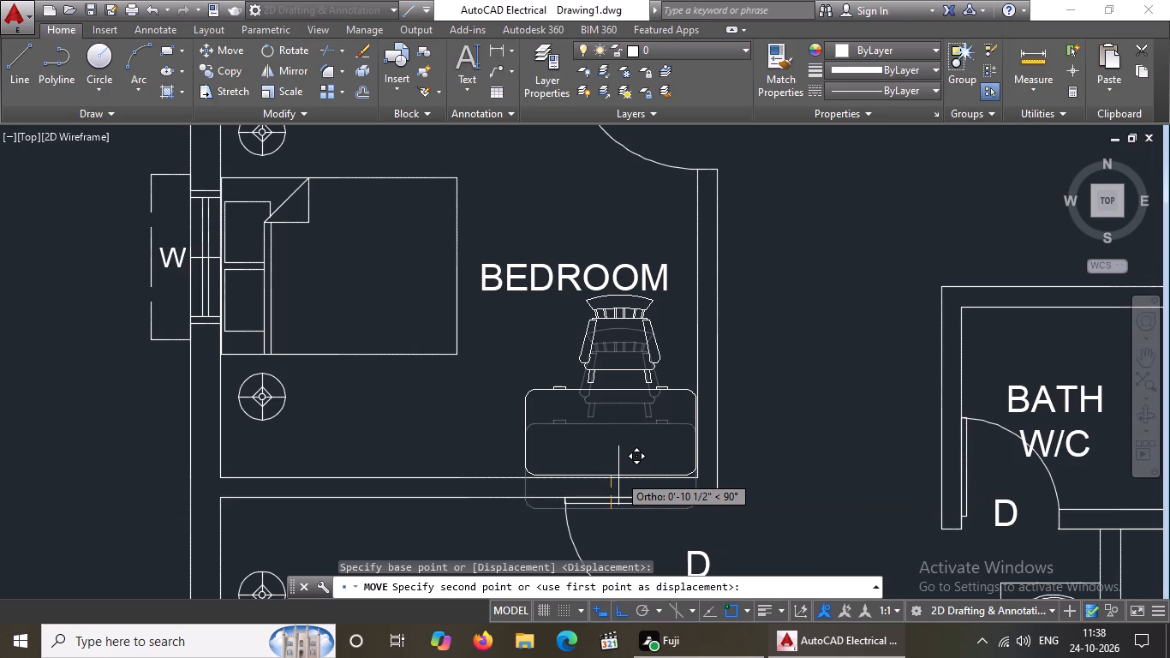
{"action": "left_click", "coordinate": [618, 476]}
{"action": "scroll", "coordinate": [627, 453], "scroll_direction": "down", "scroll_amount": 3}
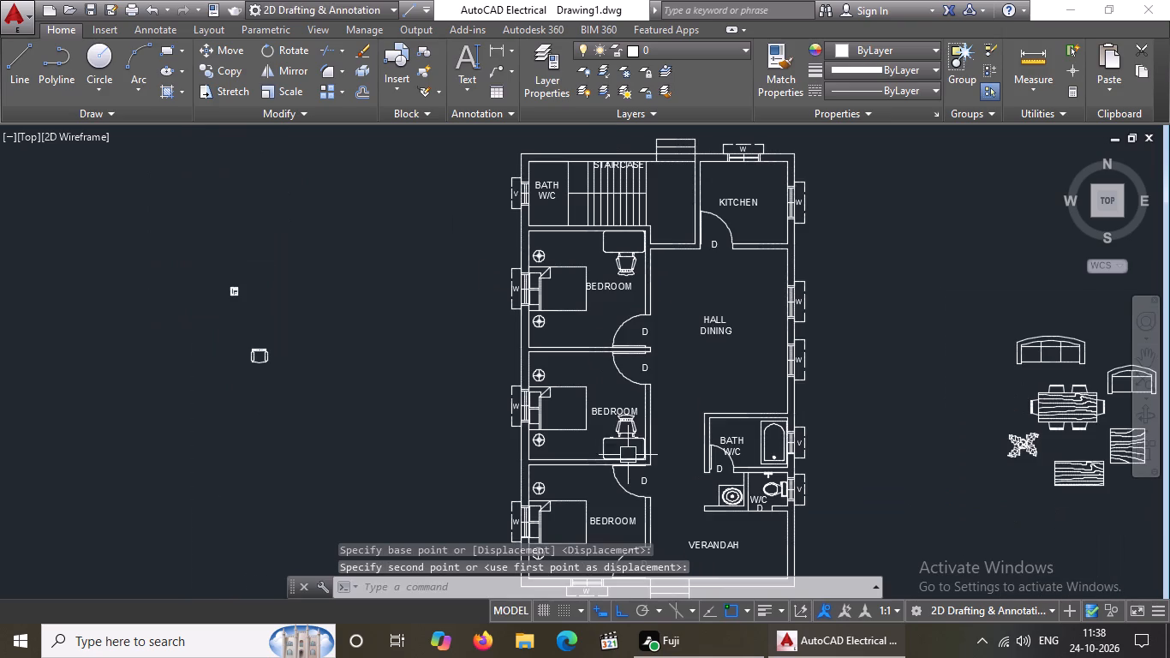
Shift the BEDROOM label in the bedroom below the staircase east by about 7 1/2 in., clear of the bed.
{"action": "scroll", "coordinate": [618, 289], "scroll_direction": "up", "scroll_amount": 2}
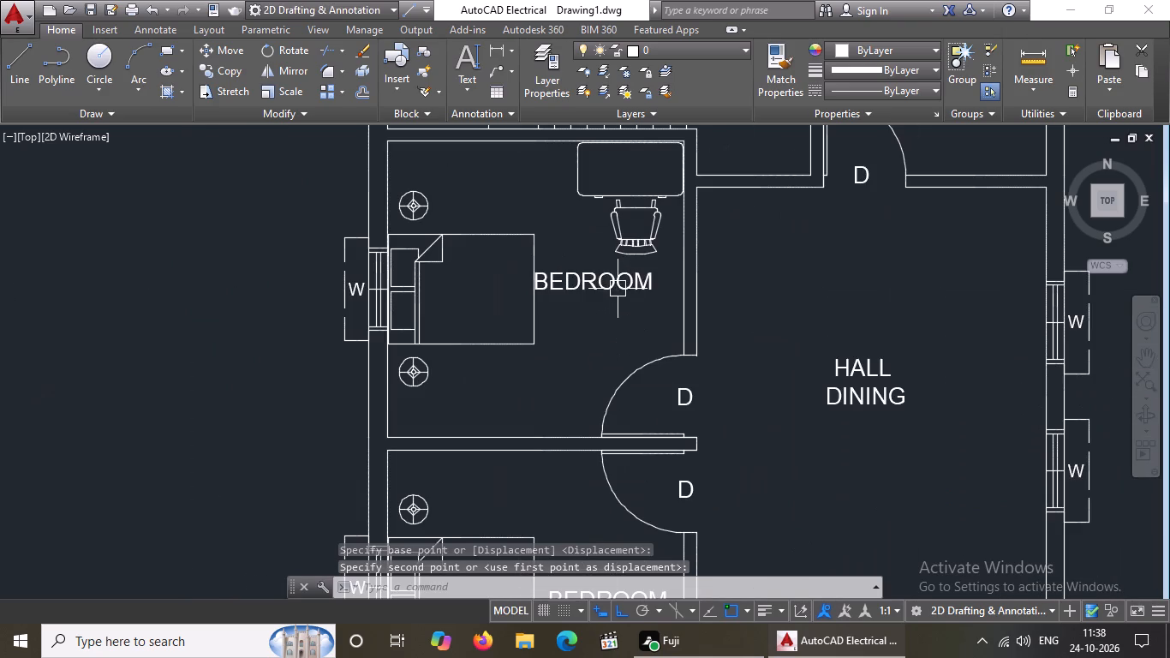
{"action": "left_click", "coordinate": [600, 280]}
{"action": "left_click", "coordinate": [539, 271]}
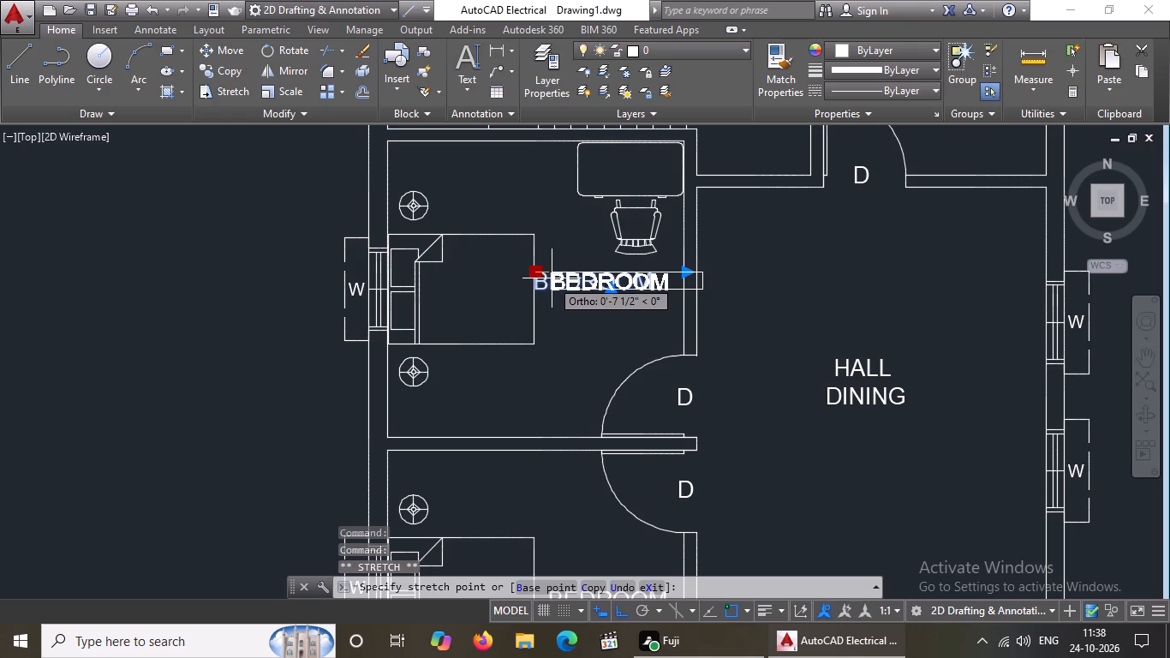
{"action": "left_click", "coordinate": [552, 278]}
Move the middle bedroom's BEDROOM label north about 10 in., away from the chair.
{"action": "scroll", "coordinate": [749, 377], "scroll_direction": "down", "scroll_amount": 2}
{"action": "left_click", "coordinate": [642, 519]}
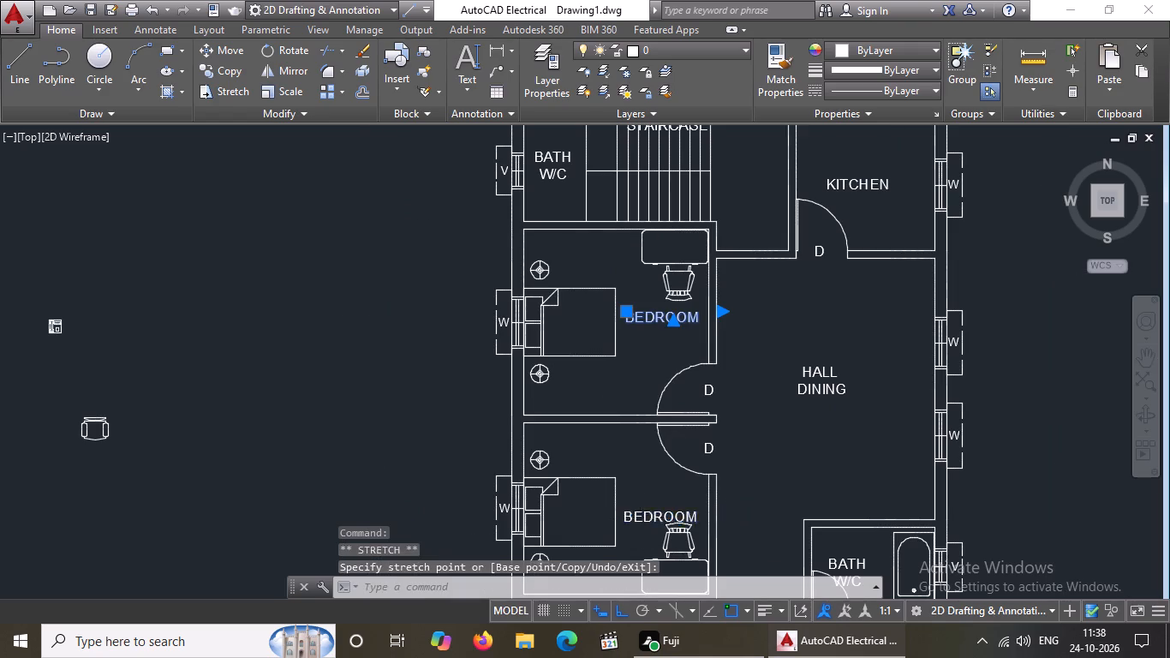
{"action": "left_click", "coordinate": [630, 514]}
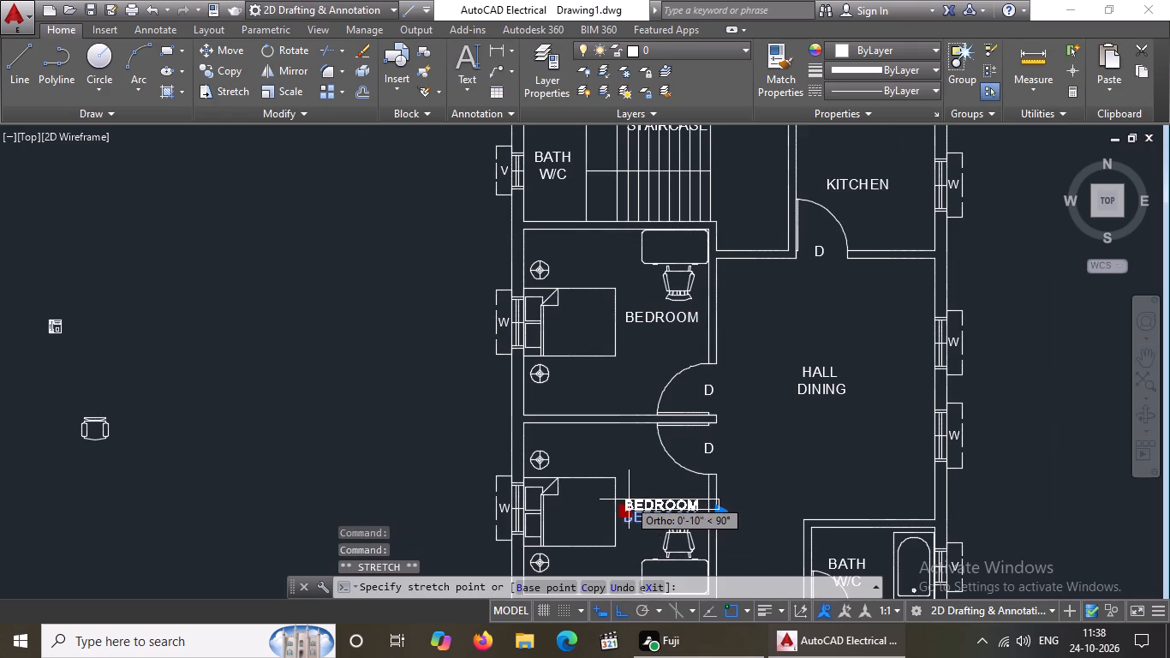
{"action": "left_click", "coordinate": [630, 499]}
{"action": "scroll", "coordinate": [665, 479], "scroll_direction": "down", "scroll_amount": 3}
{"action": "key", "text": "Escape"}
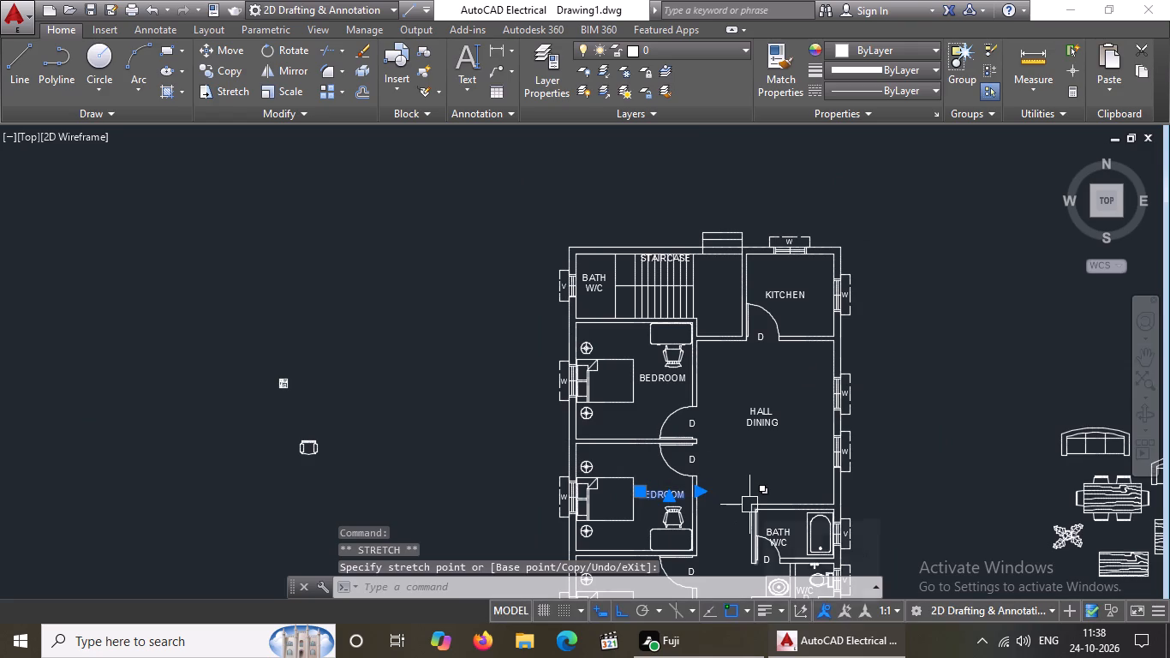
Nudge the middle bedroom's BEDROOM label slightly back south.
{"action": "left_click", "coordinate": [653, 496]}
{"action": "scroll", "coordinate": [647, 498], "scroll_direction": "up", "scroll_amount": 3}
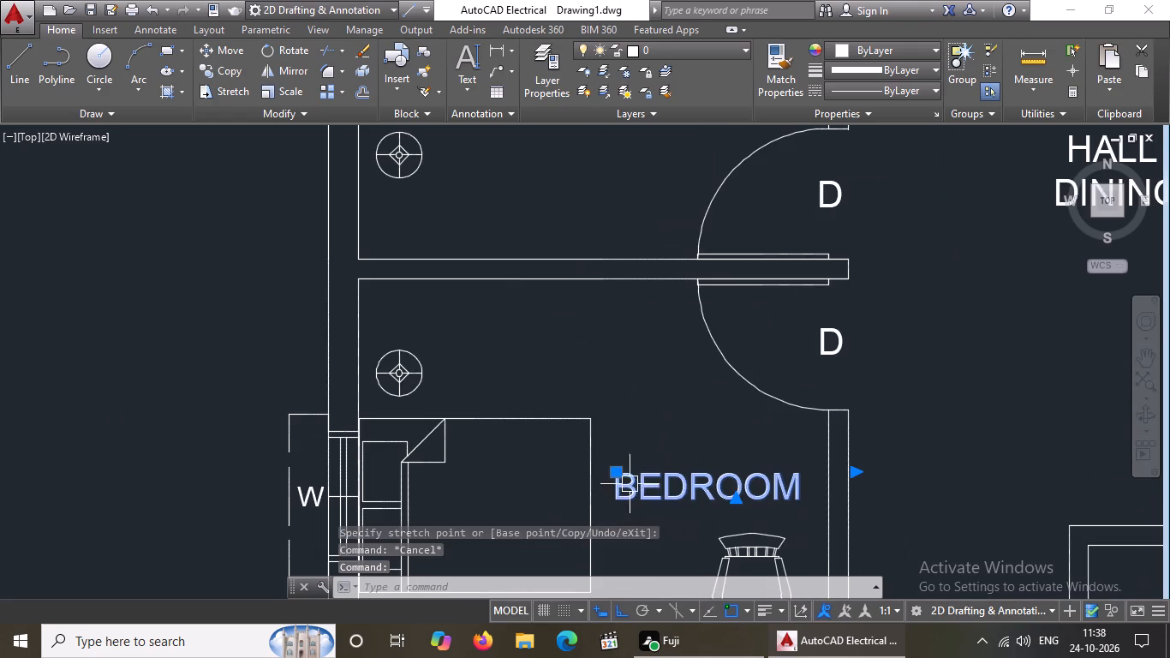
{"action": "left_click", "coordinate": [620, 469]}
{"action": "left_click", "coordinate": [619, 482]}
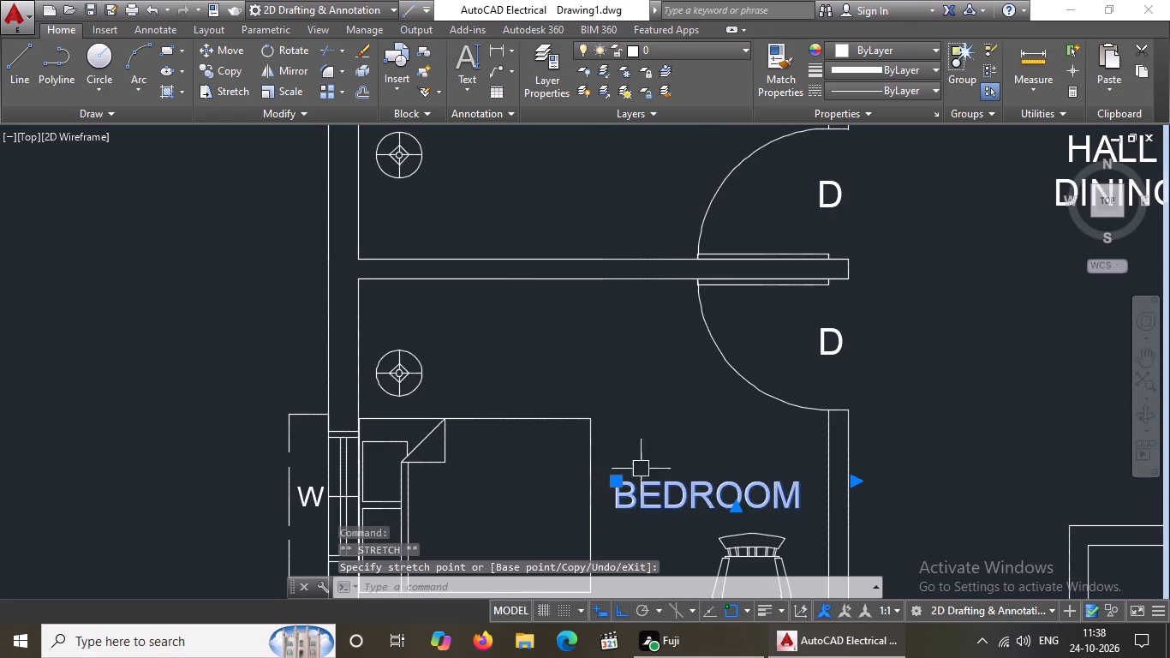
Scale the six-chair dining set outside the plan down to roughly three-quarters of its size.
{"action": "scroll", "coordinate": [668, 428], "scroll_direction": "down", "scroll_amount": 4}
{"action": "scroll", "coordinate": [673, 451], "scroll_direction": "up", "scroll_amount": 1}
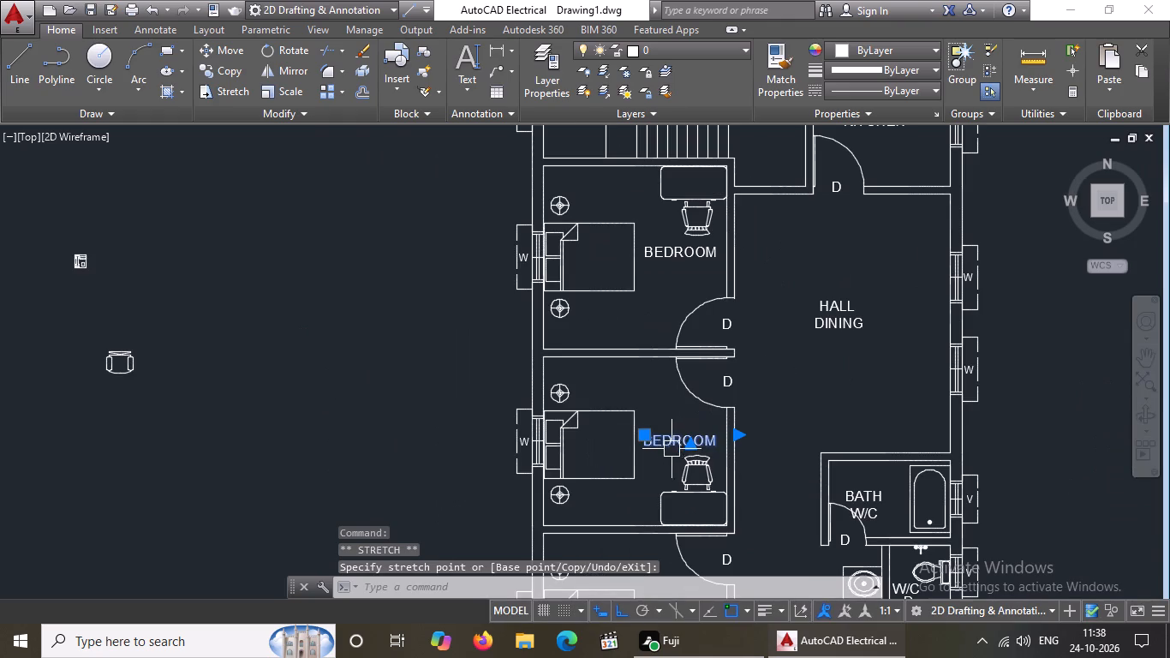
{"action": "scroll", "coordinate": [630, 405], "scroll_direction": "down", "scroll_amount": 3}
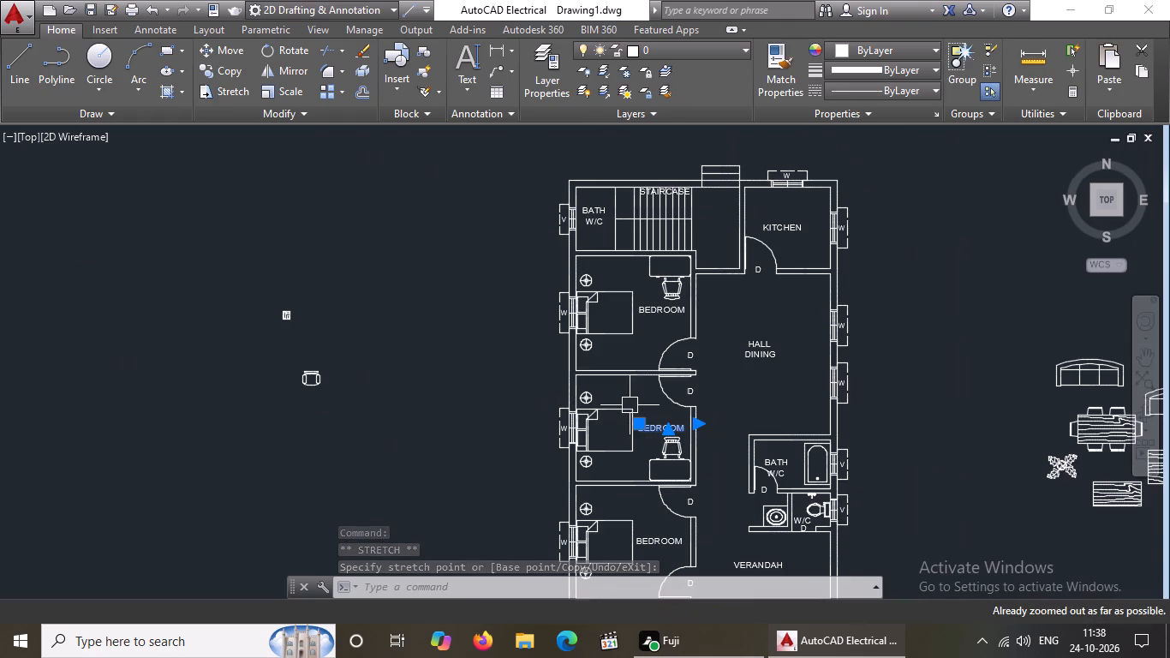
{"action": "middle_click_drag", "start_coordinate": [675, 452], "coordinate": [645, 416]}
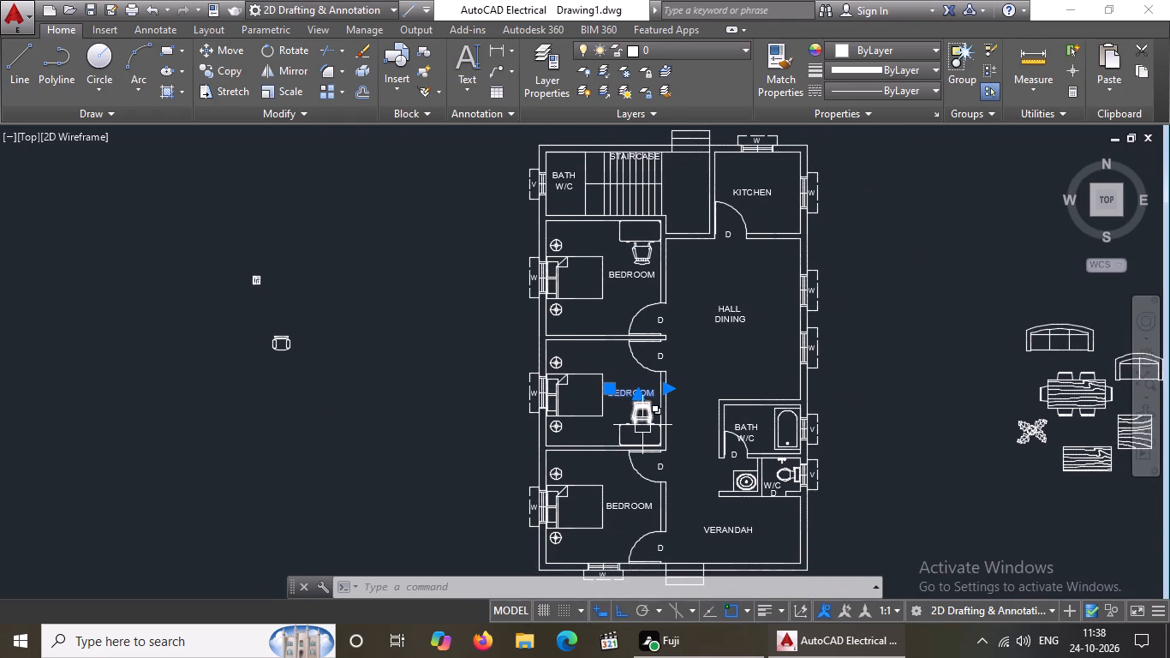
{"action": "middle_click_drag", "start_coordinate": [641, 380], "coordinate": [641, 427]}
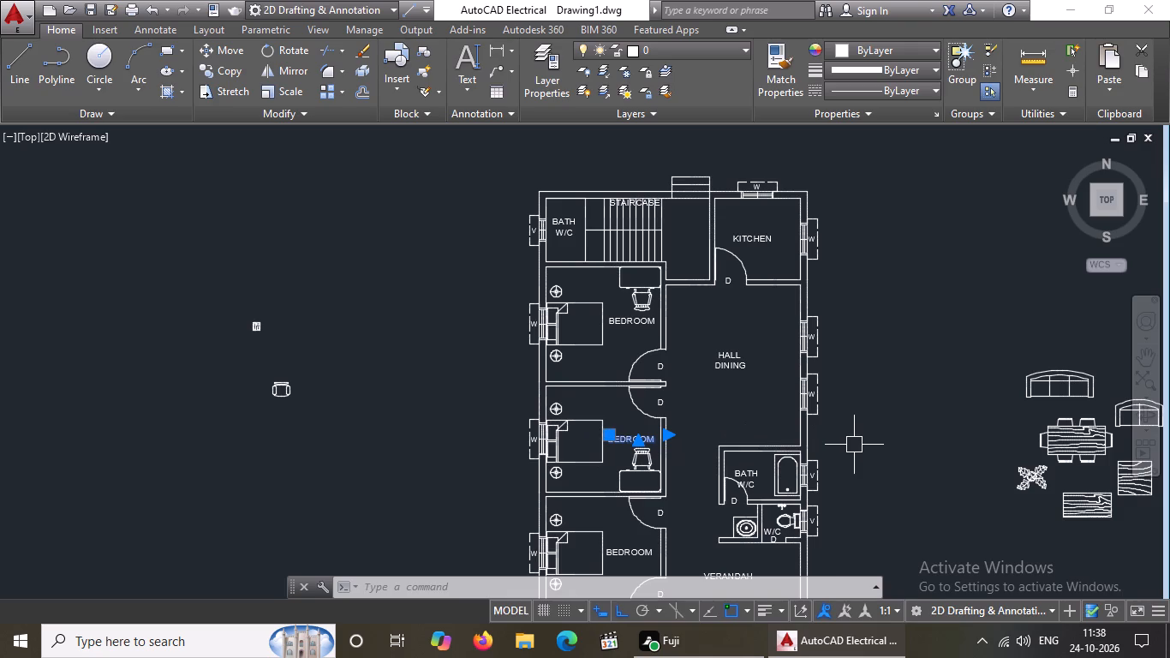
{"action": "scroll", "coordinate": [854, 445], "scroll_direction": "down", "scroll_amount": 2}
{"action": "scroll", "coordinate": [1071, 402], "scroll_direction": "down", "scroll_amount": 3}
{"action": "middle_click_drag", "start_coordinate": [1067, 426], "coordinate": [980, 443]}
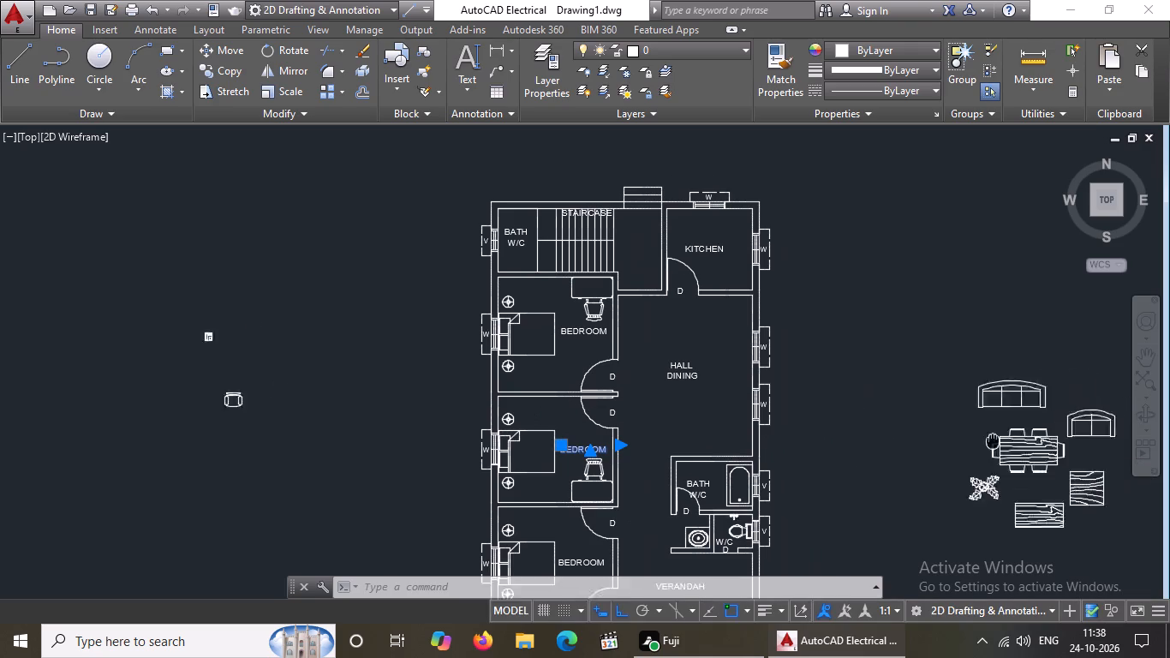
{"action": "middle_click_drag", "start_coordinate": [980, 443], "coordinate": [791, 447]}
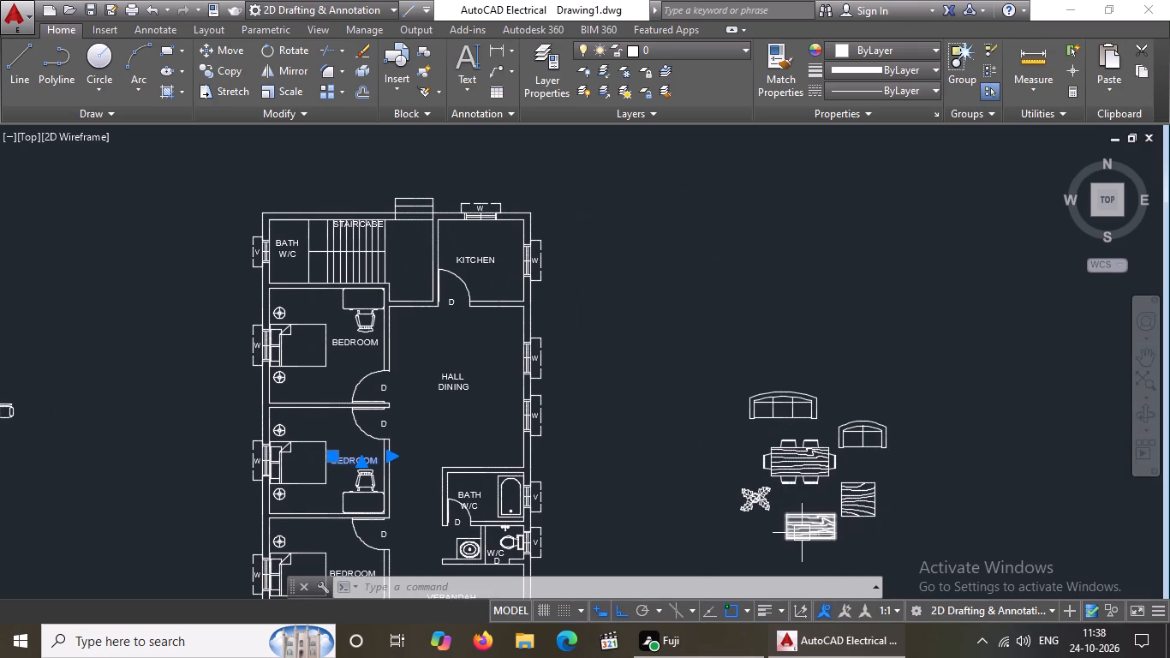
{"action": "scroll", "coordinate": [815, 553], "scroll_direction": "up", "scroll_amount": 2}
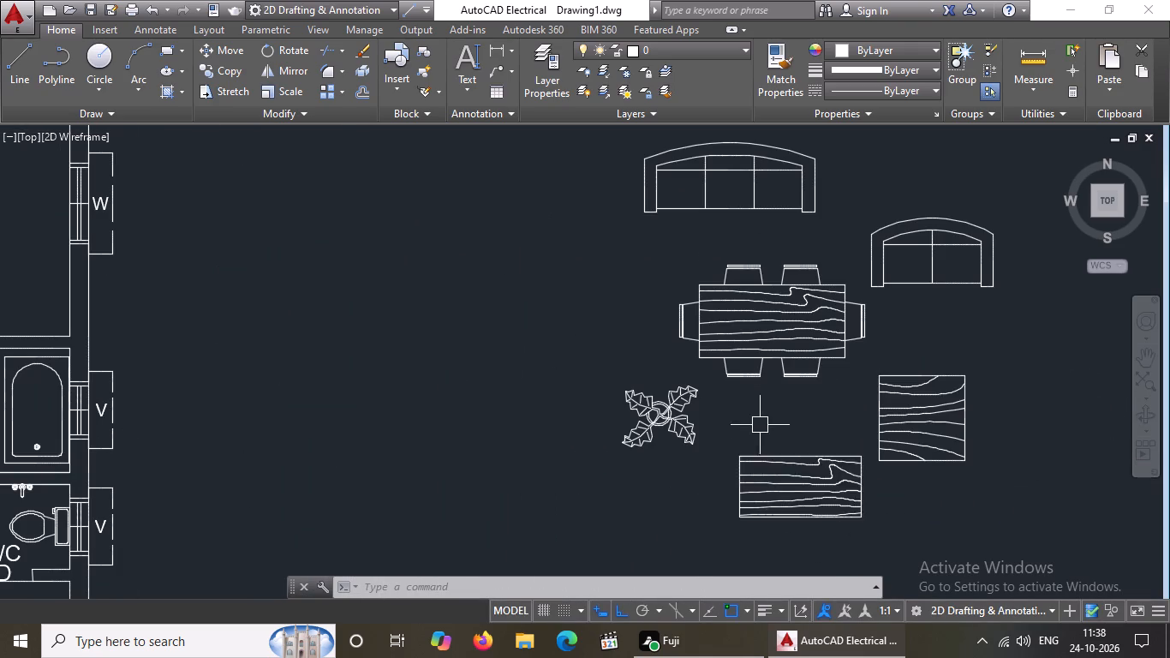
{"action": "scroll", "coordinate": [765, 414], "scroll_direction": "down", "scroll_amount": 3}
{"action": "left_click", "coordinate": [779, 379]}
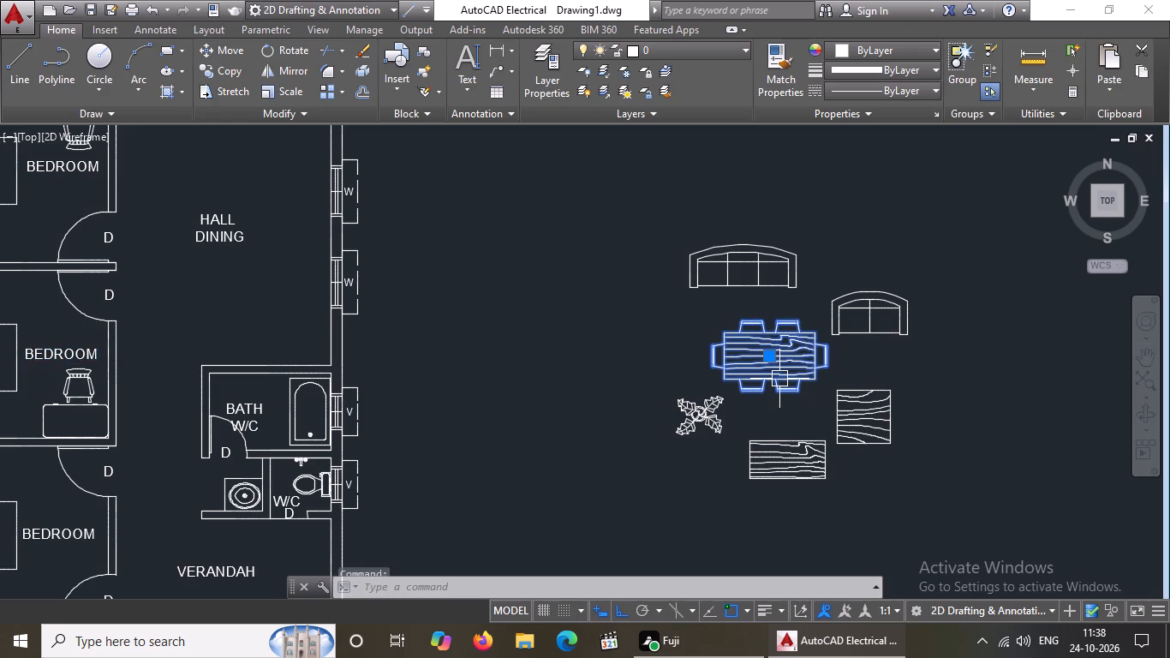
{"action": "type", "text": "SC"}
{"action": "key", "text": "space"}
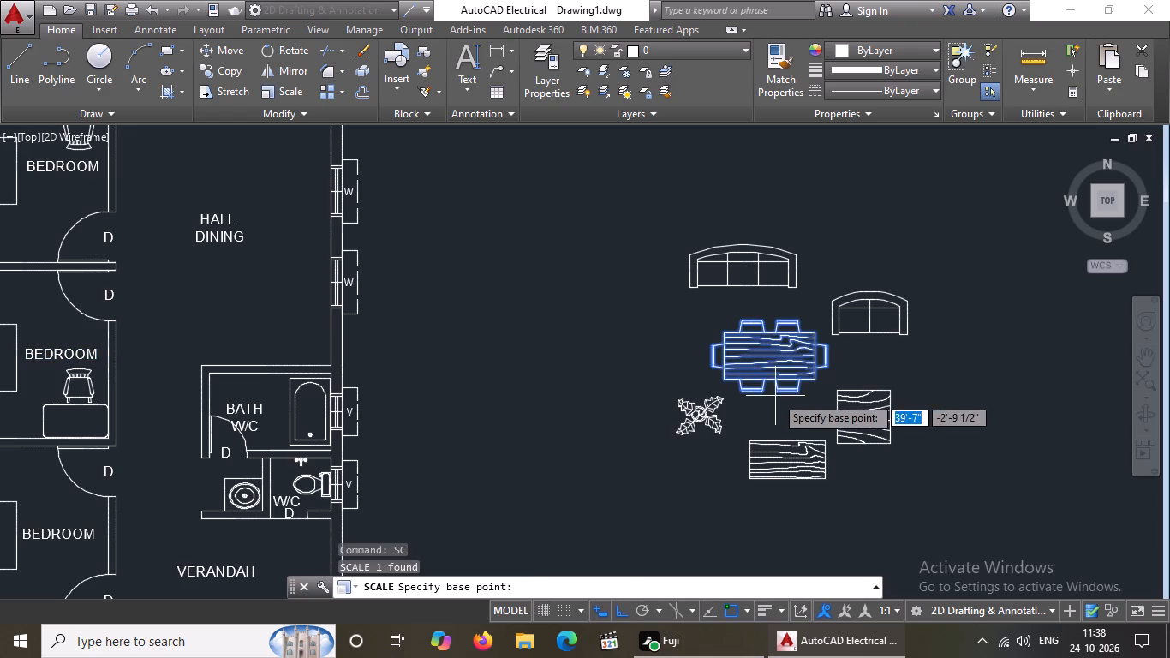
{"action": "left_click", "coordinate": [772, 388]}
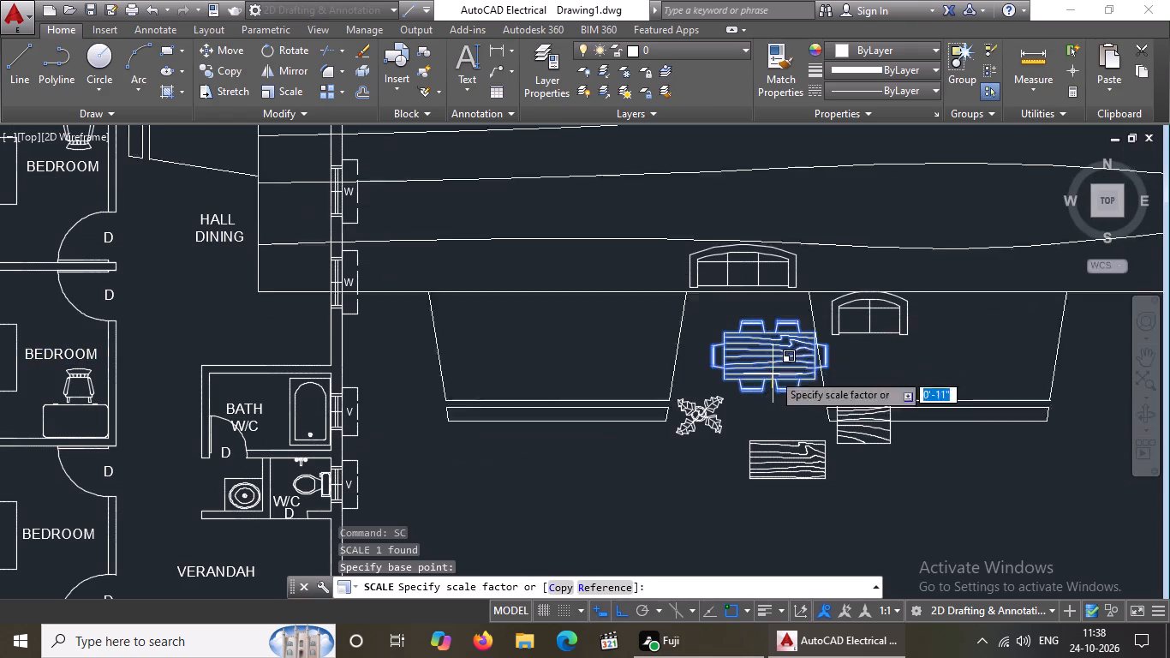
{"action": "scroll", "coordinate": [773, 371], "scroll_direction": "up", "scroll_amount": 4}
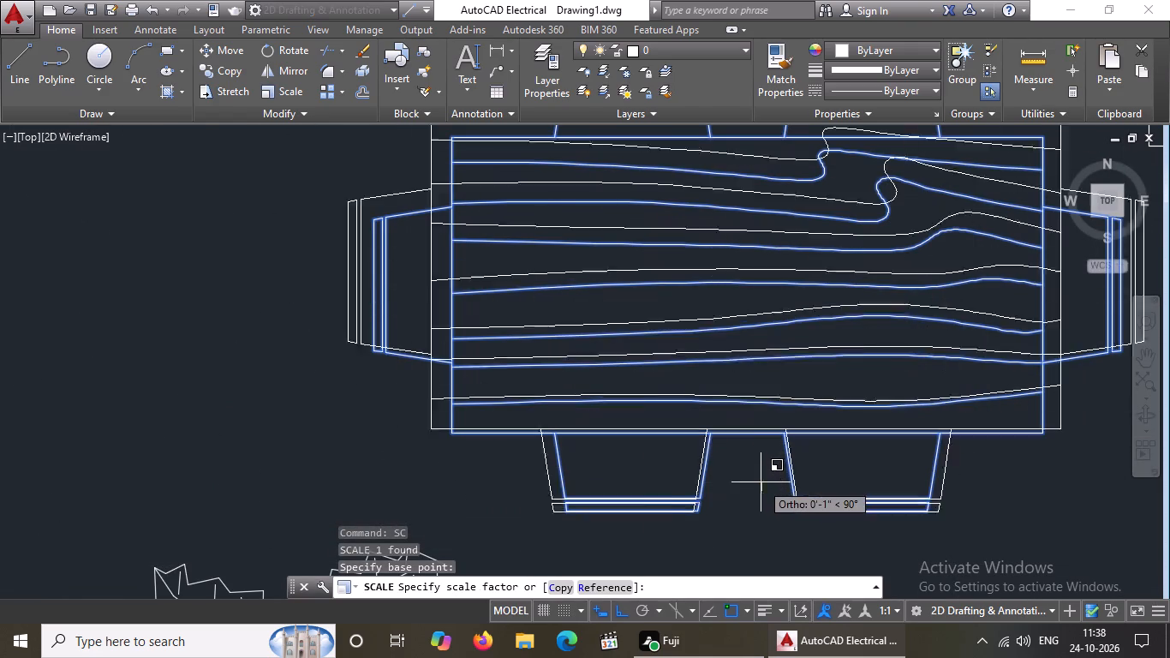
{"action": "left_click", "coordinate": [760, 485]}
Rotate the dining set 90 degrees counterclockwise so its long side runs north-south.
{"action": "scroll", "coordinate": [783, 474], "scroll_direction": "down", "scroll_amount": 4}
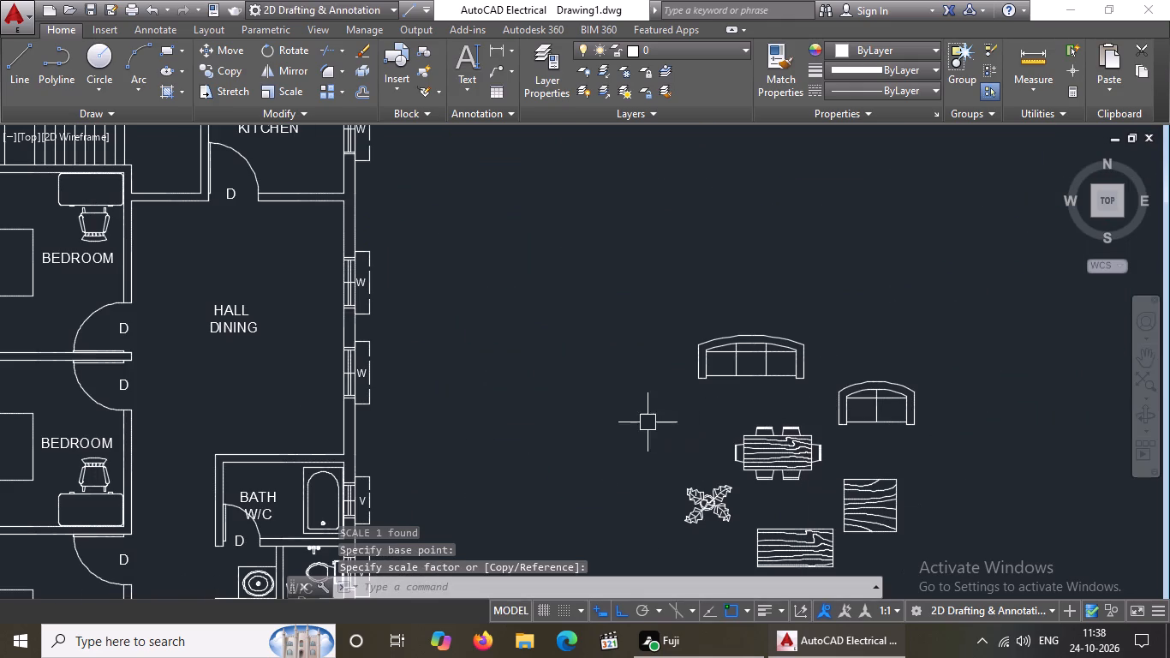
{"action": "left_click", "coordinate": [767, 468]}
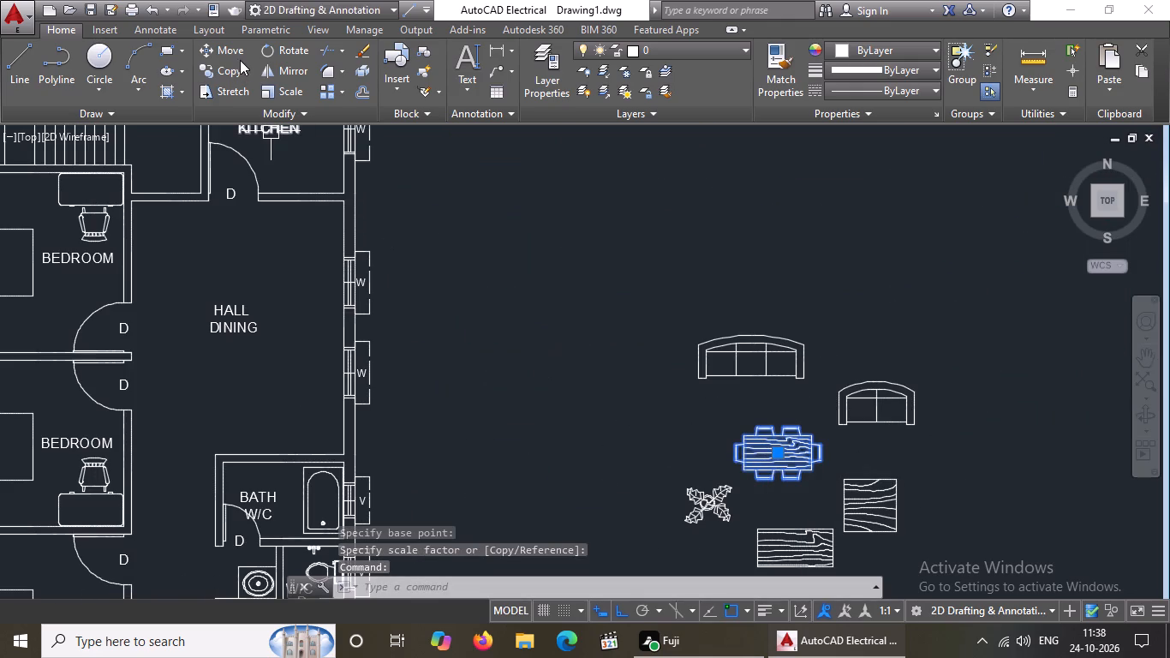
{"action": "left_click", "coordinate": [288, 51]}
{"action": "left_click", "coordinate": [801, 463]}
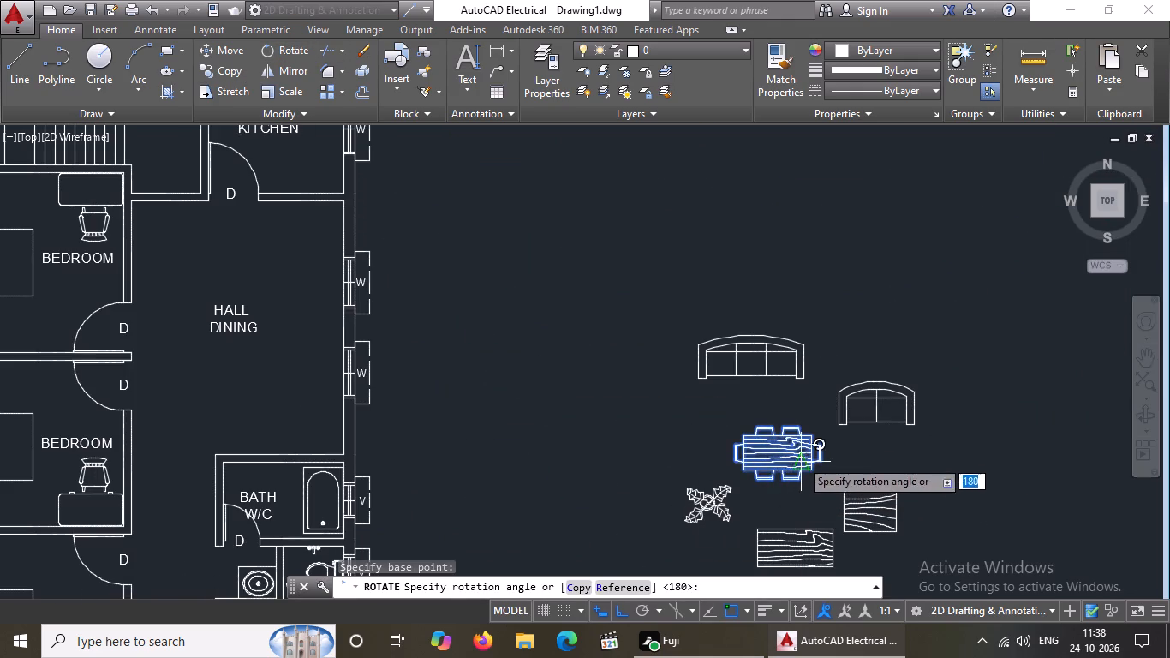
{"action": "left_click", "coordinate": [739, 320]}
Move the rotated dining set, with ortho off, into the northwest corner of the hall/dining room.
{"action": "left_click", "coordinate": [791, 500]}
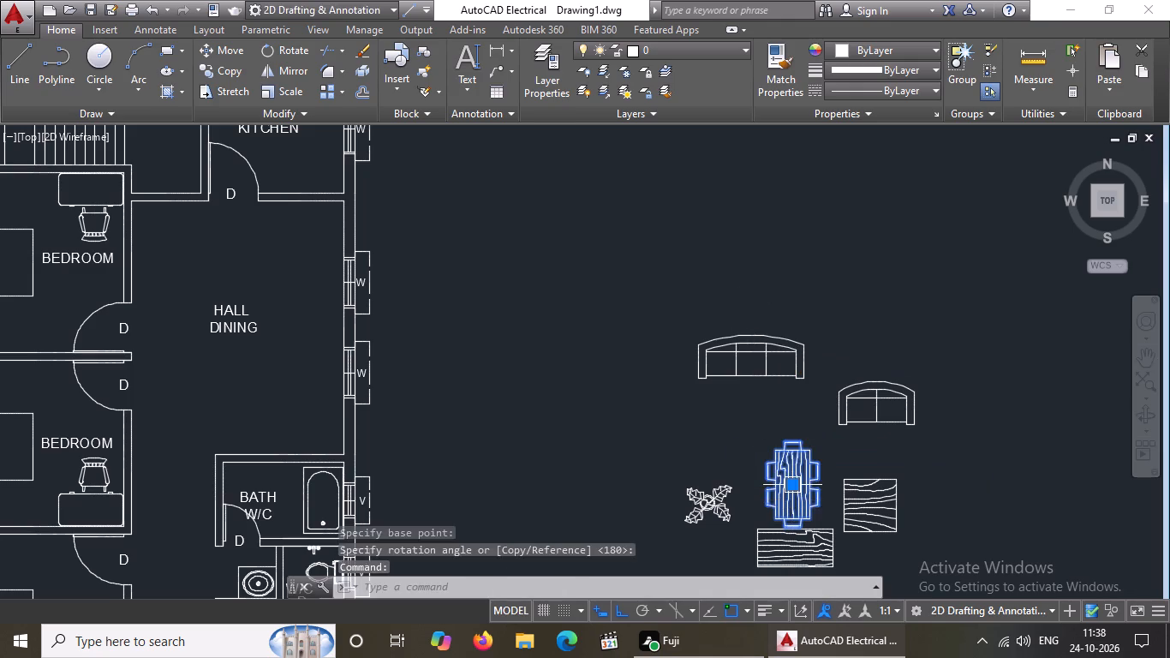
{"action": "left_click", "coordinate": [795, 483]}
{"action": "left_click", "coordinate": [623, 605]}
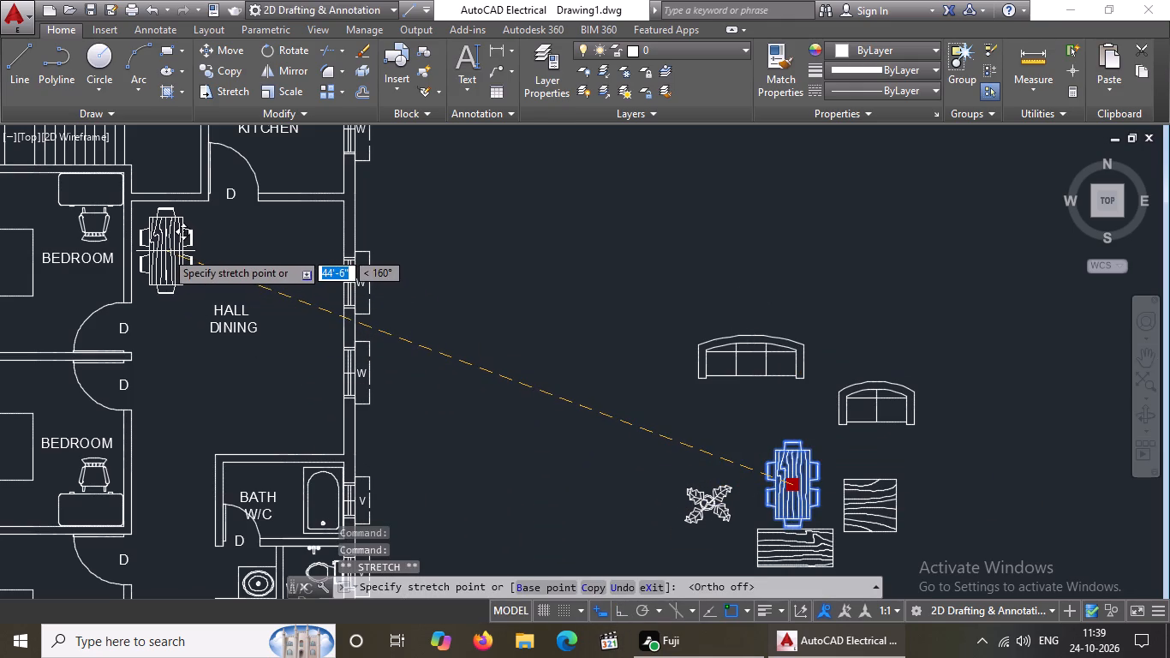
{"action": "scroll", "coordinate": [165, 251], "scroll_direction": "up", "scroll_amount": 1}
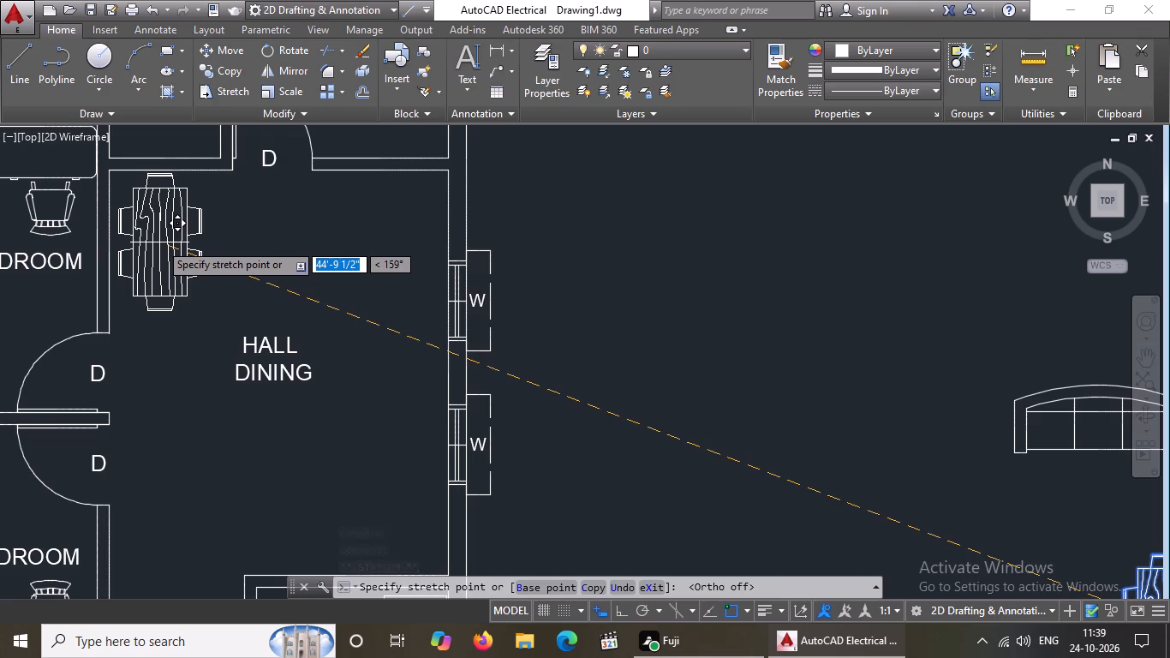
{"action": "left_click", "coordinate": [159, 242]}
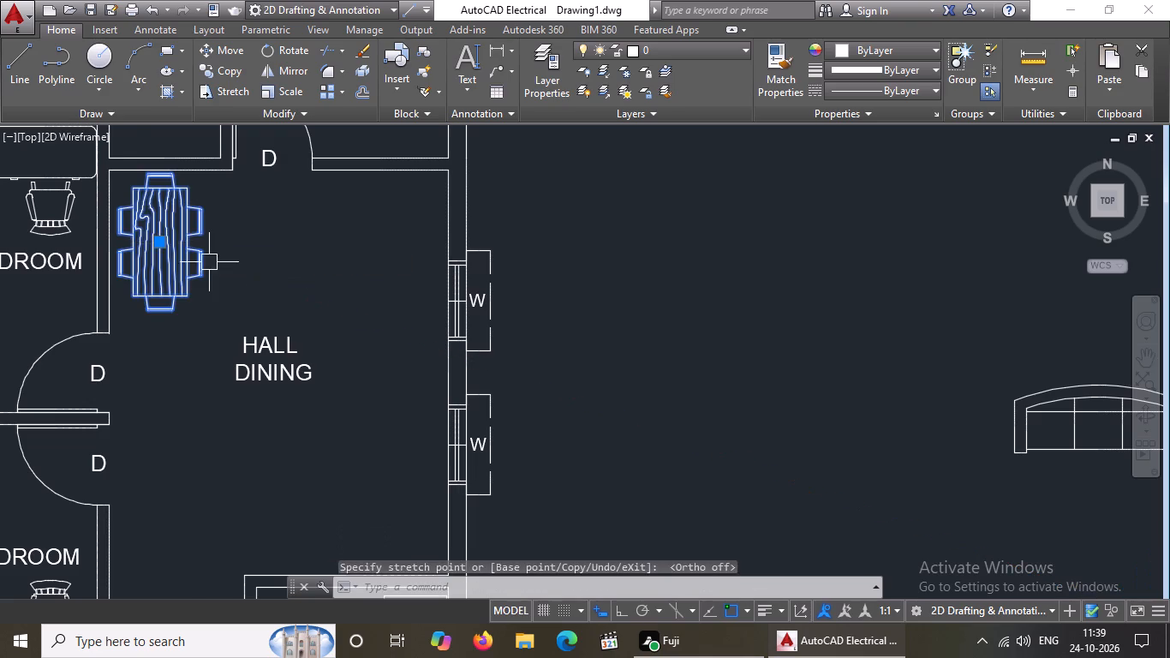
Rotate the three-seat sofa outside the plan 90 degrees clockwise with ortho on, so its back faces east.
{"action": "scroll", "coordinate": [411, 324], "scroll_direction": "down", "scroll_amount": 3}
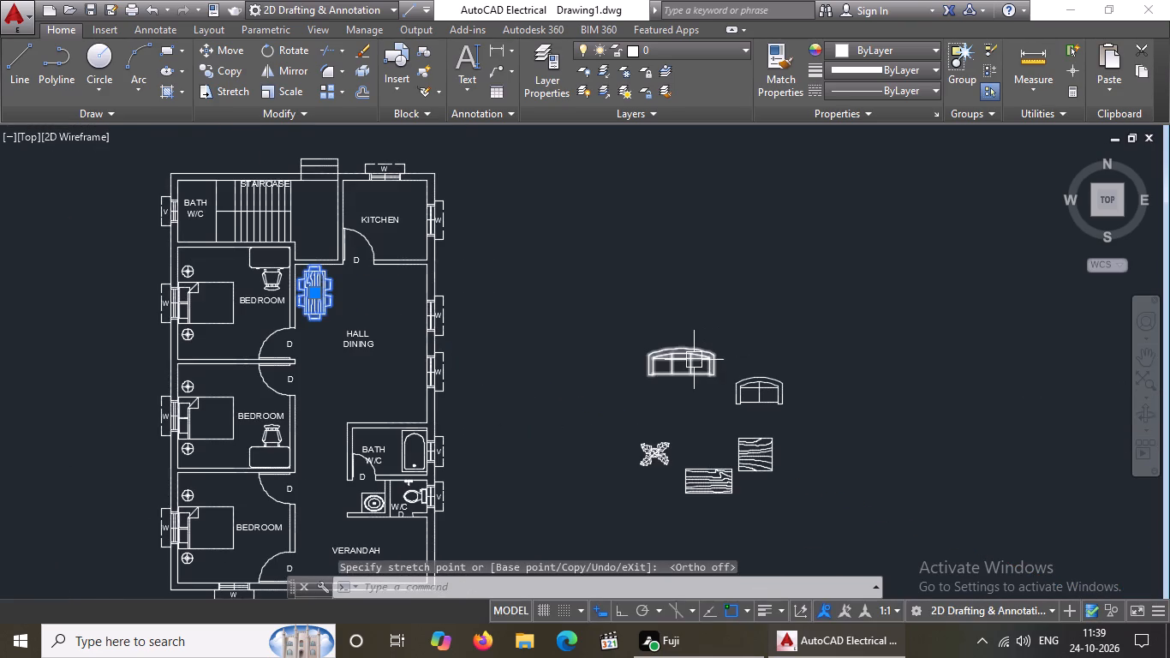
{"action": "left_click", "coordinate": [693, 360]}
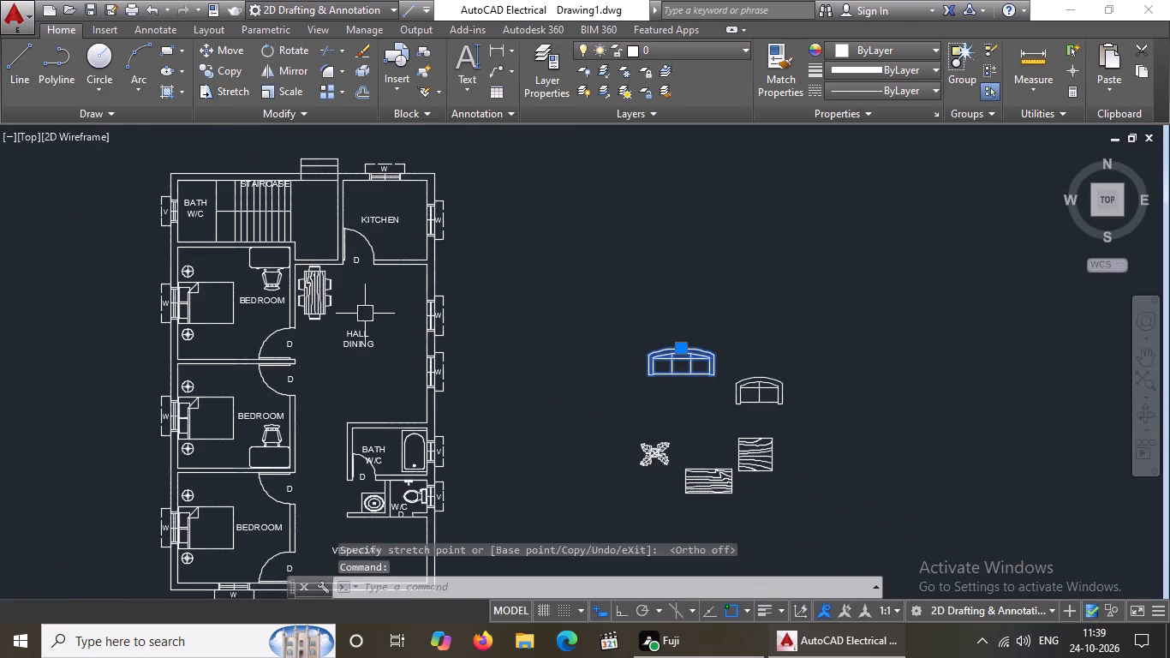
{"action": "left_click", "coordinate": [284, 47]}
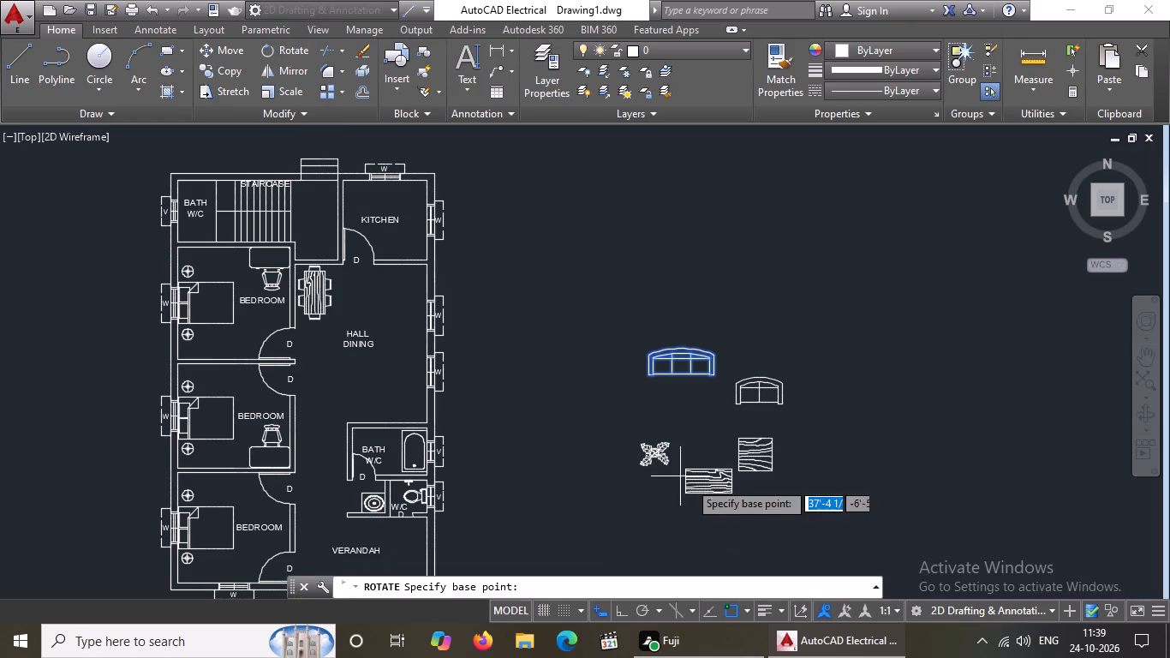
{"action": "left_click", "coordinate": [707, 362]}
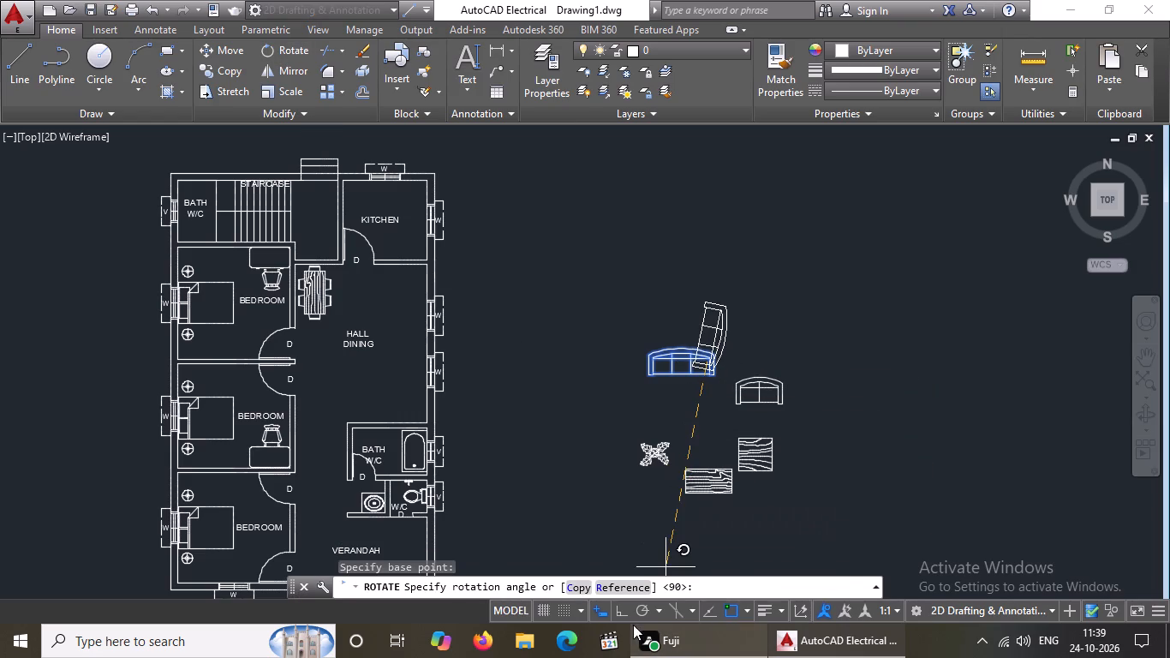
{"action": "left_click", "coordinate": [626, 607]}
{"action": "left_click", "coordinate": [699, 386]}
Scale the rotated three-seat sofa up slightly.
{"action": "left_click", "coordinate": [703, 362]}
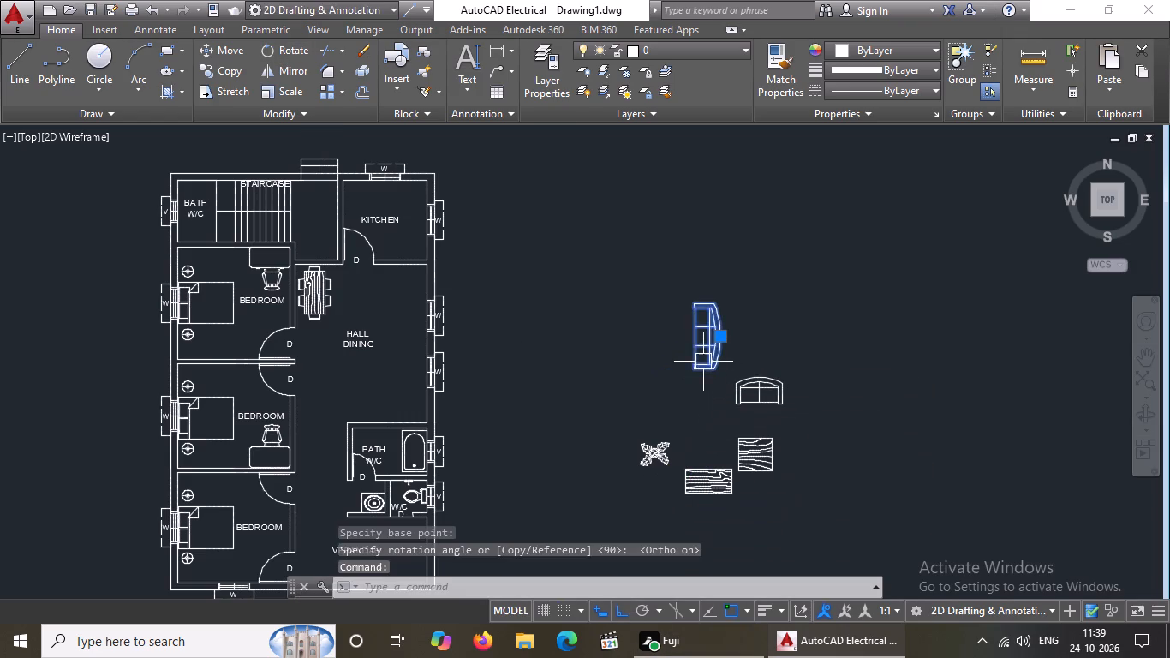
{"action": "scroll", "coordinate": [713, 256], "scroll_direction": "up", "scroll_amount": 2}
{"action": "type", "text": "SC"}
{"action": "key", "text": "space"}
{"action": "left_click", "coordinate": [719, 433]}
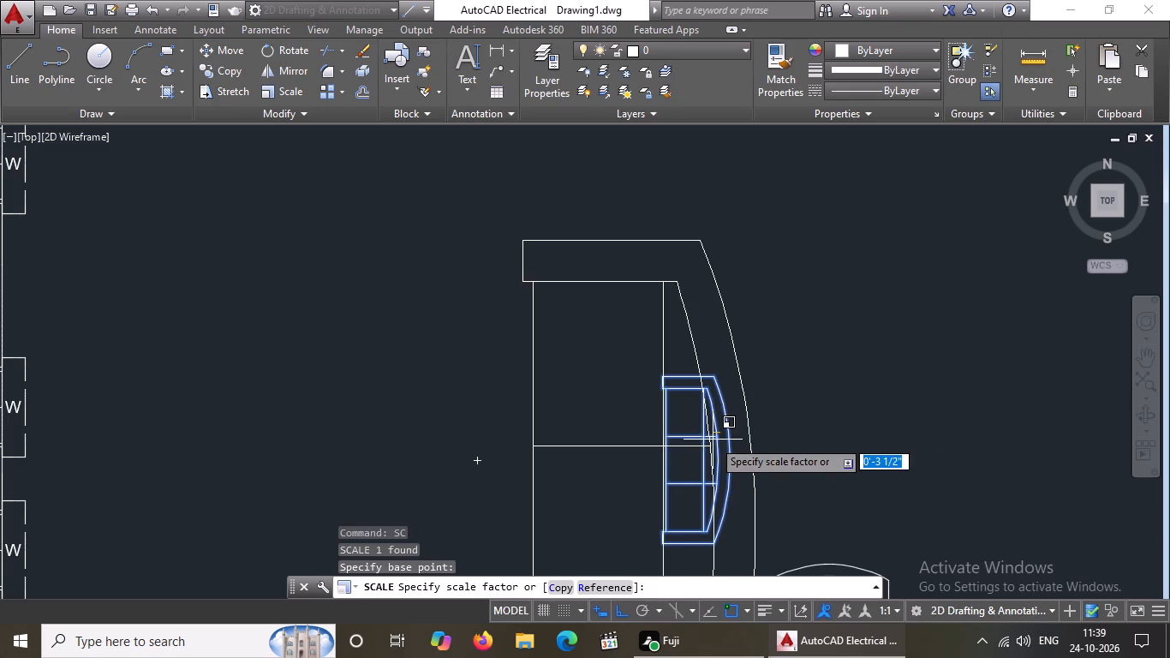
{"action": "scroll", "coordinate": [719, 426], "scroll_direction": "up", "scroll_amount": 3}
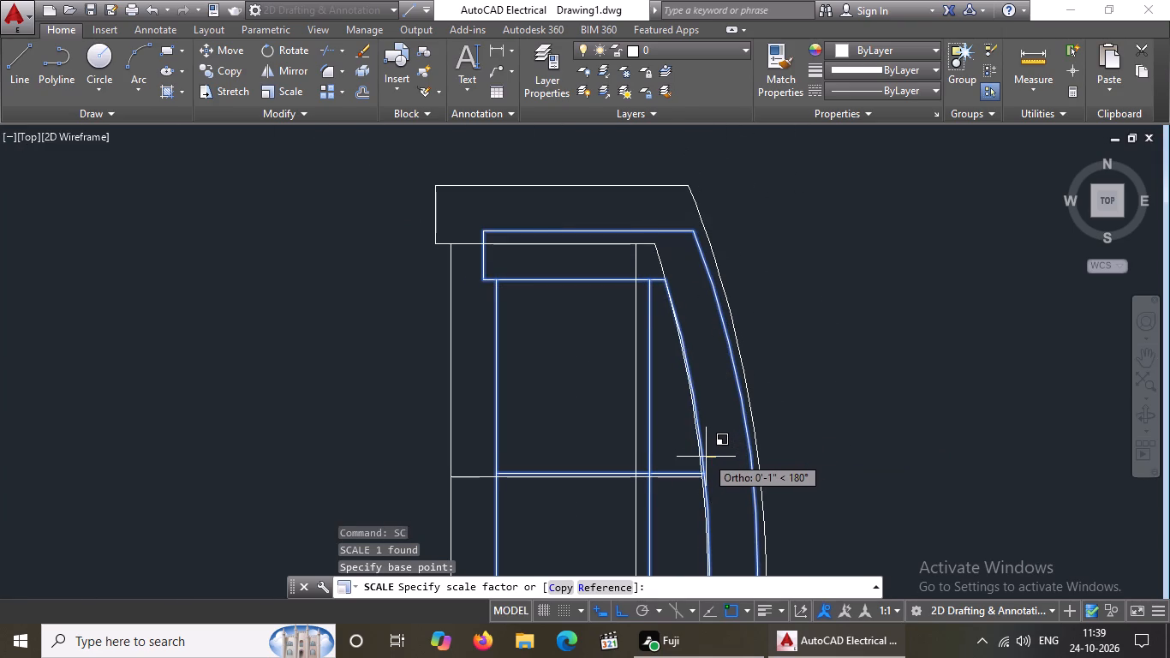
{"action": "scroll", "coordinate": [706, 457], "scroll_direction": "up", "scroll_amount": 2}
{"action": "scroll", "coordinate": [707, 446], "scroll_direction": "down", "scroll_amount": 5}
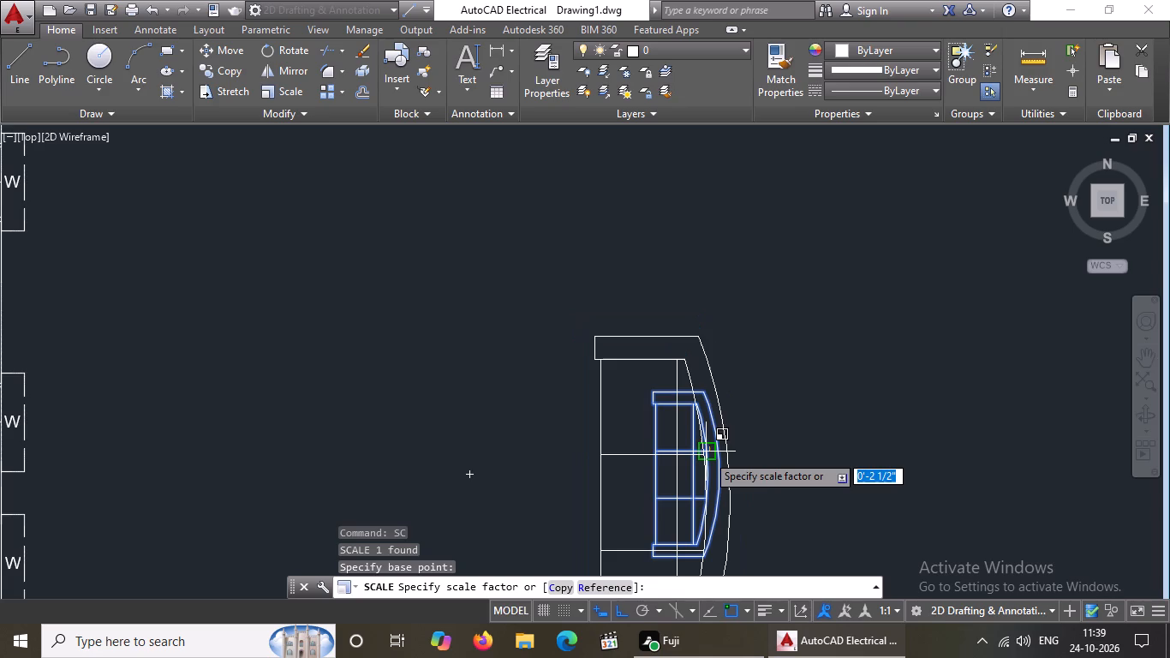
{"action": "scroll", "coordinate": [707, 453], "scroll_direction": "up", "scroll_amount": 1}
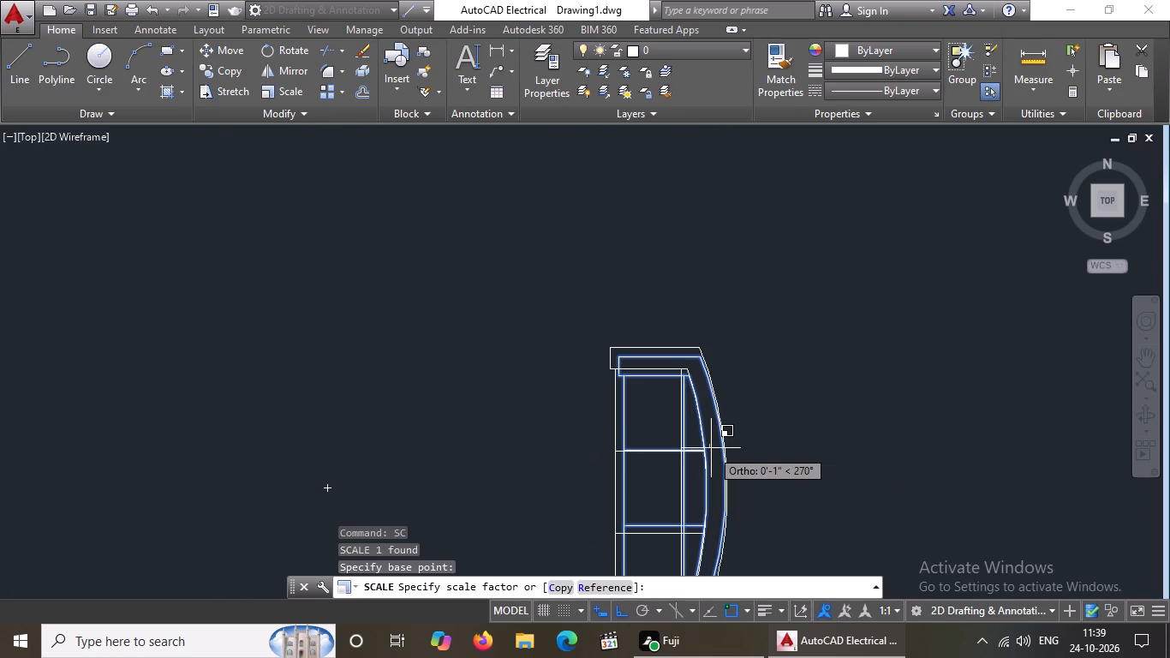
{"action": "left_click", "coordinate": [711, 448]}
{"action": "scroll", "coordinate": [716, 441], "scroll_direction": "down", "scroll_amount": 3}
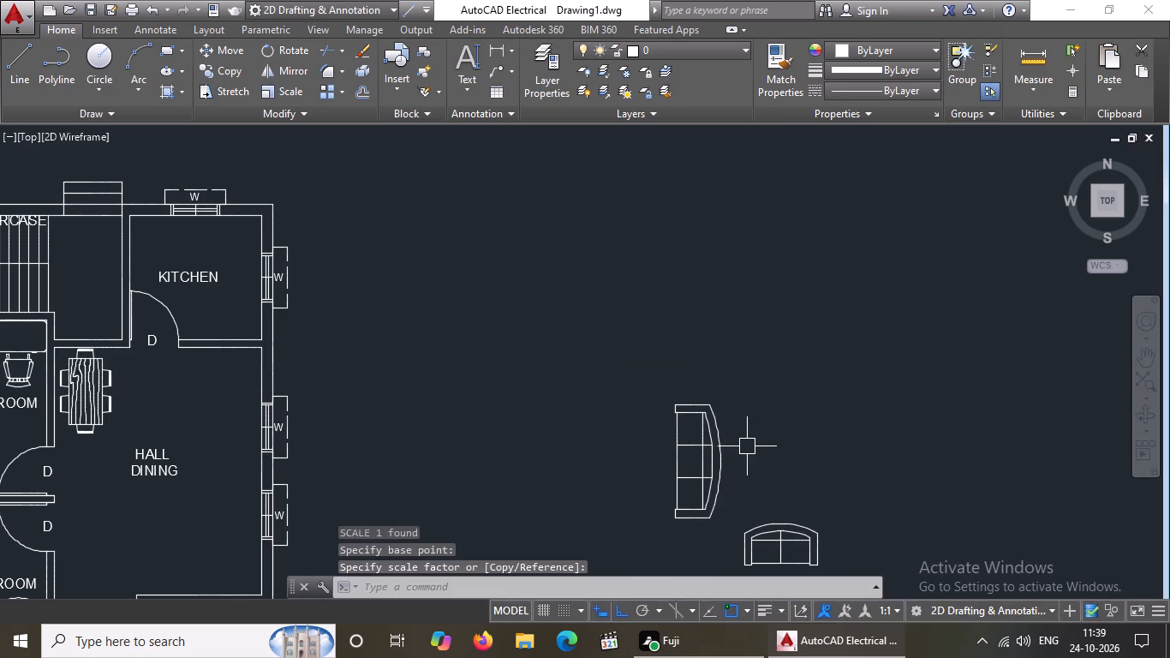
Scale the two-seat sofa outside the plan down slightly.
{"action": "scroll", "coordinate": [747, 446], "scroll_direction": "down", "scroll_amount": 4}
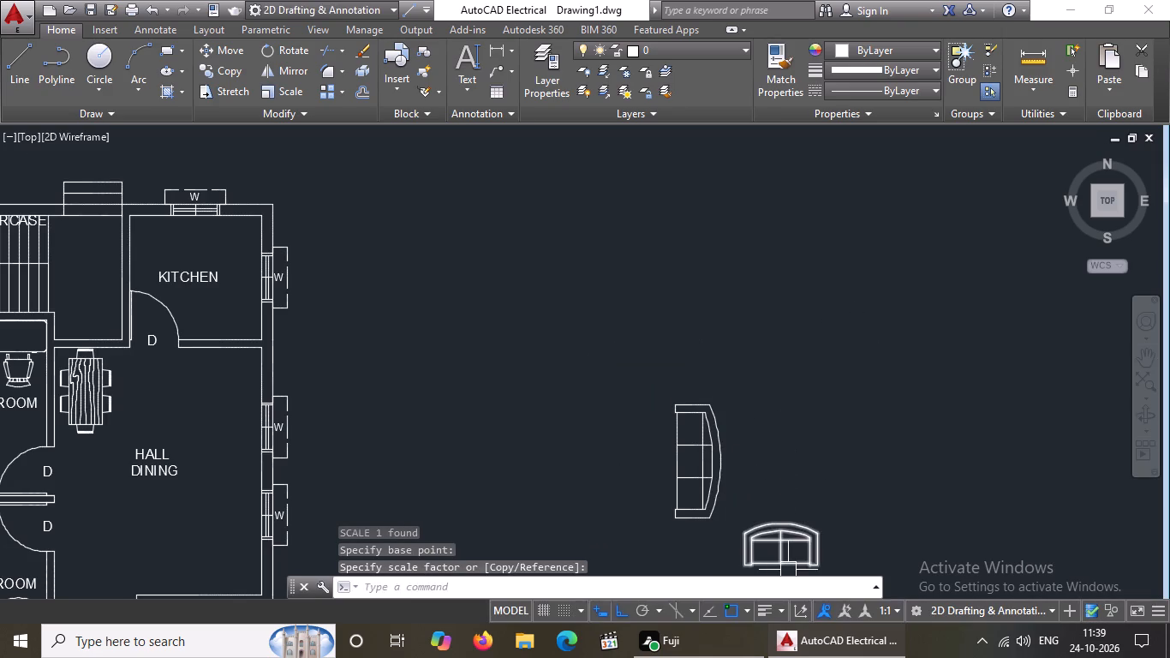
{"action": "left_click", "coordinate": [791, 566]}
{"action": "scroll", "coordinate": [793, 570], "scroll_direction": "up", "scroll_amount": 4}
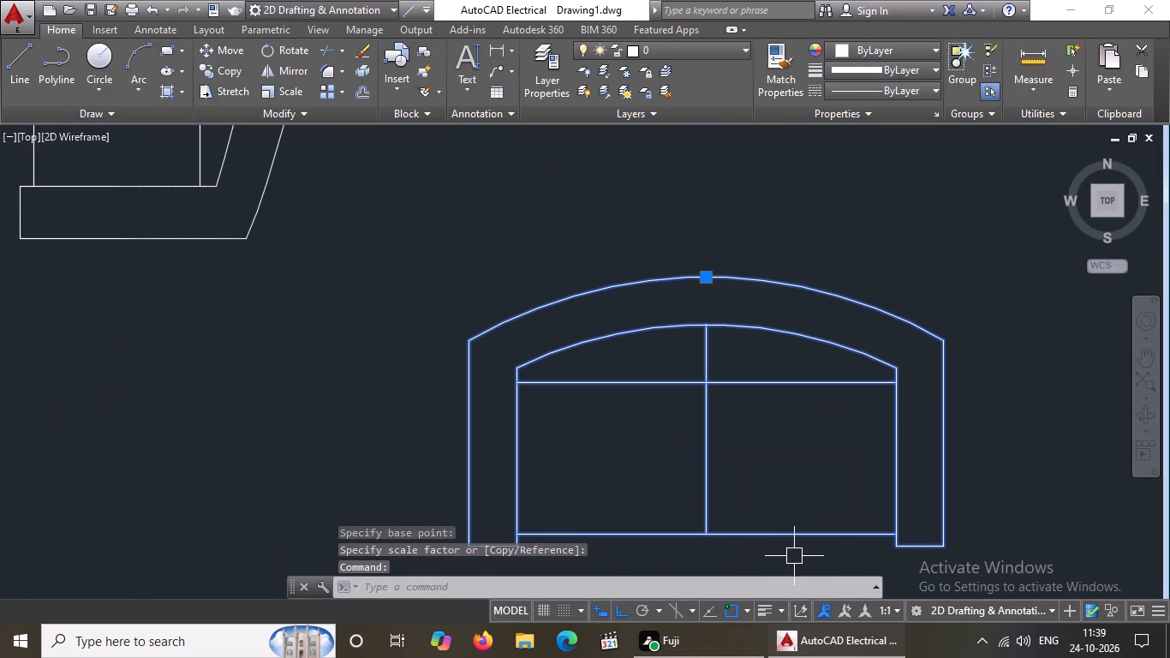
{"action": "key", "text": "s"}
{"action": "key", "text": "c"}
{"action": "key", "text": "space"}
{"action": "left_click", "coordinate": [713, 392]}
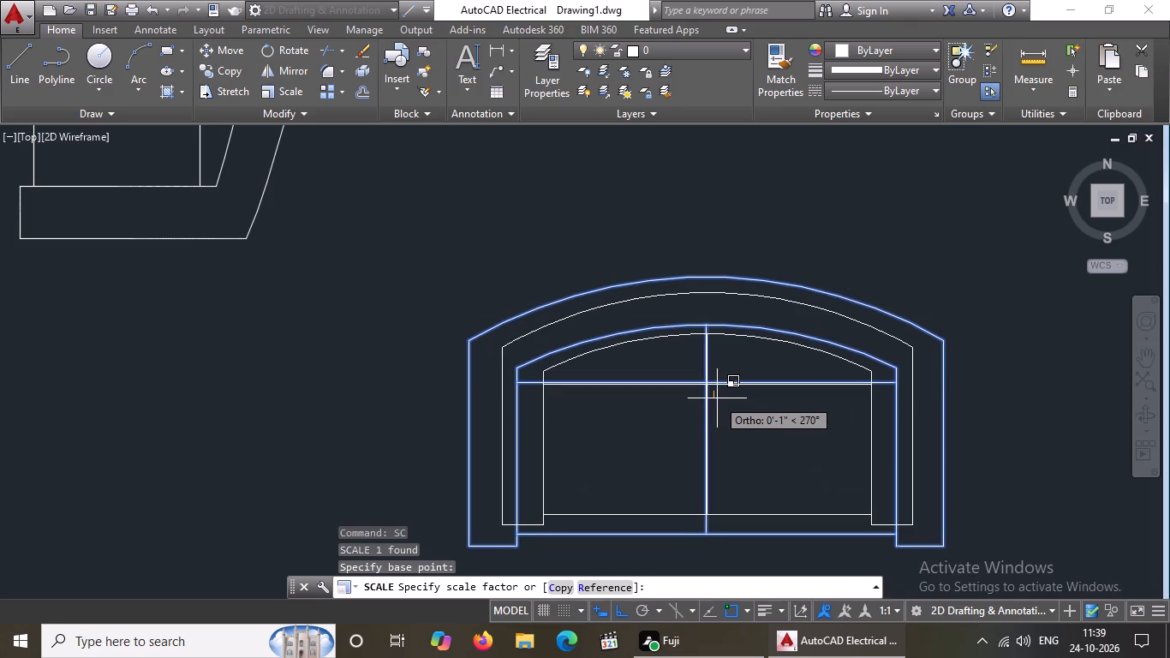
{"action": "left_click", "coordinate": [717, 398]}
Move the three-seat sofa due west into the hall/dining room, with its back against the east window wall.
{"action": "scroll", "coordinate": [724, 395], "scroll_direction": "down", "scroll_amount": 4}
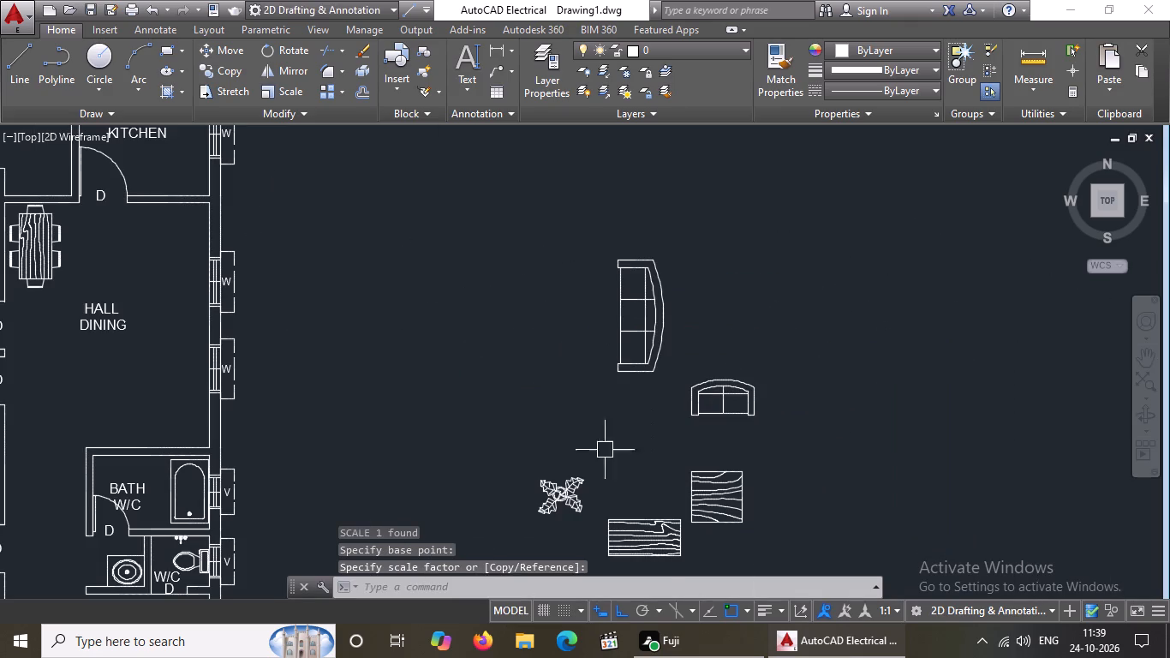
{"action": "left_click", "coordinate": [633, 344]}
{"action": "left_click", "coordinate": [654, 321]}
{"action": "left_click", "coordinate": [658, 308]}
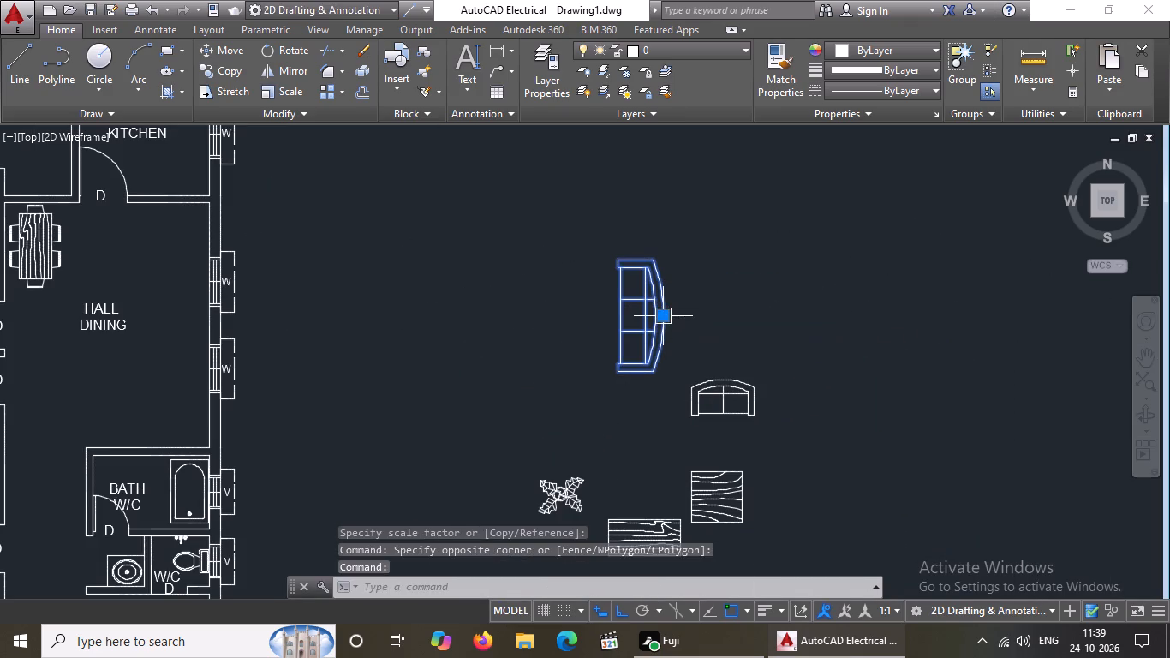
{"action": "left_click", "coordinate": [665, 315]}
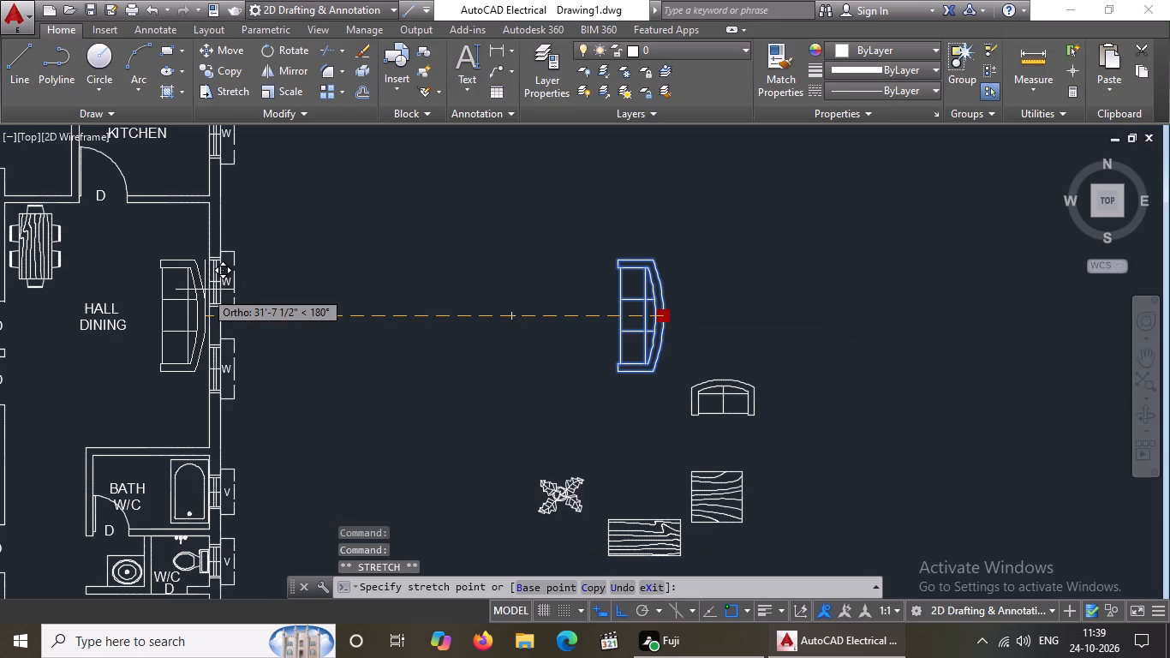
{"action": "left_click", "coordinate": [205, 290]}
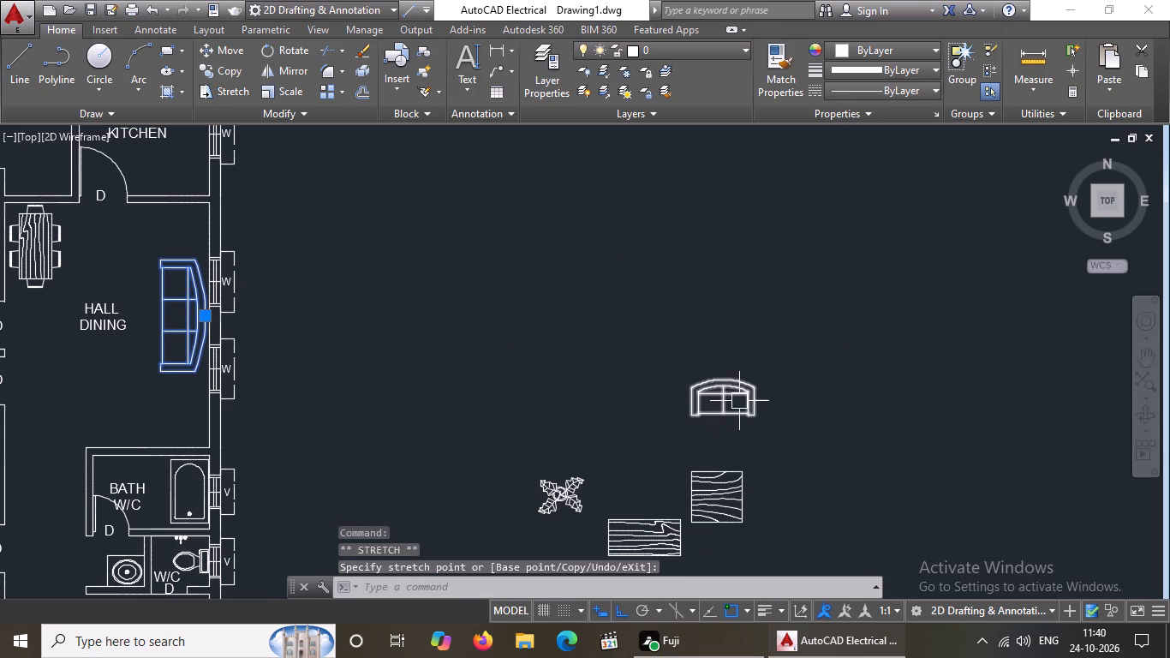
Move the two-seat sofa due west into the hall/dining room, just southwest of the three-seat sofa.
{"action": "left_click", "coordinate": [714, 409]}
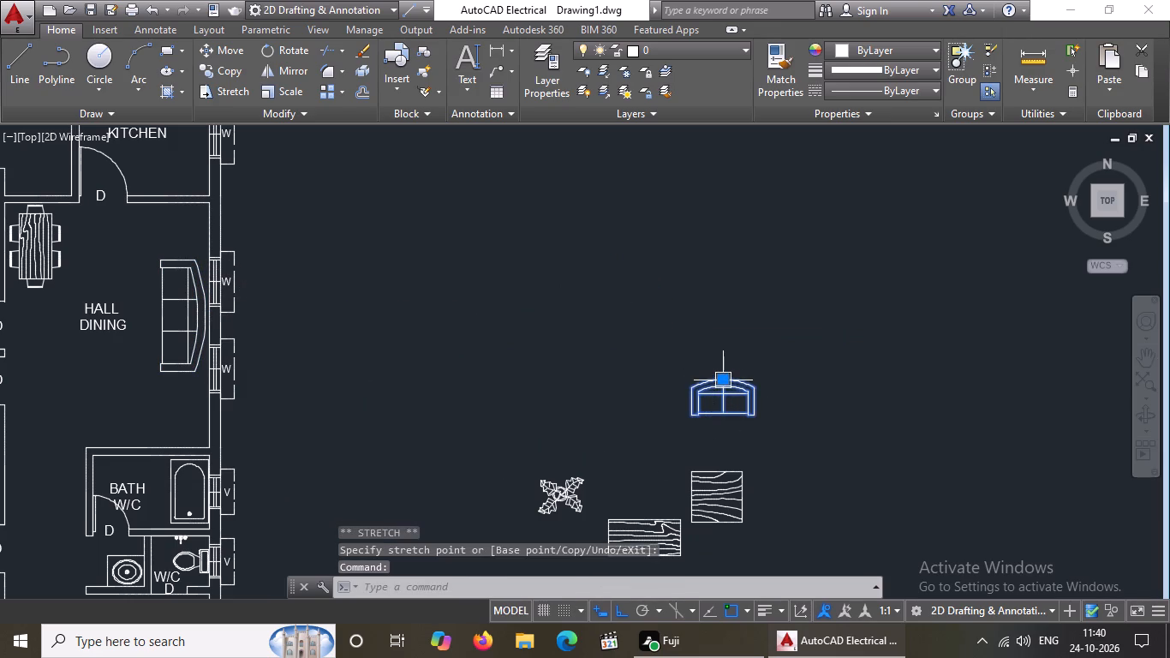
{"action": "left_click", "coordinate": [722, 380]}
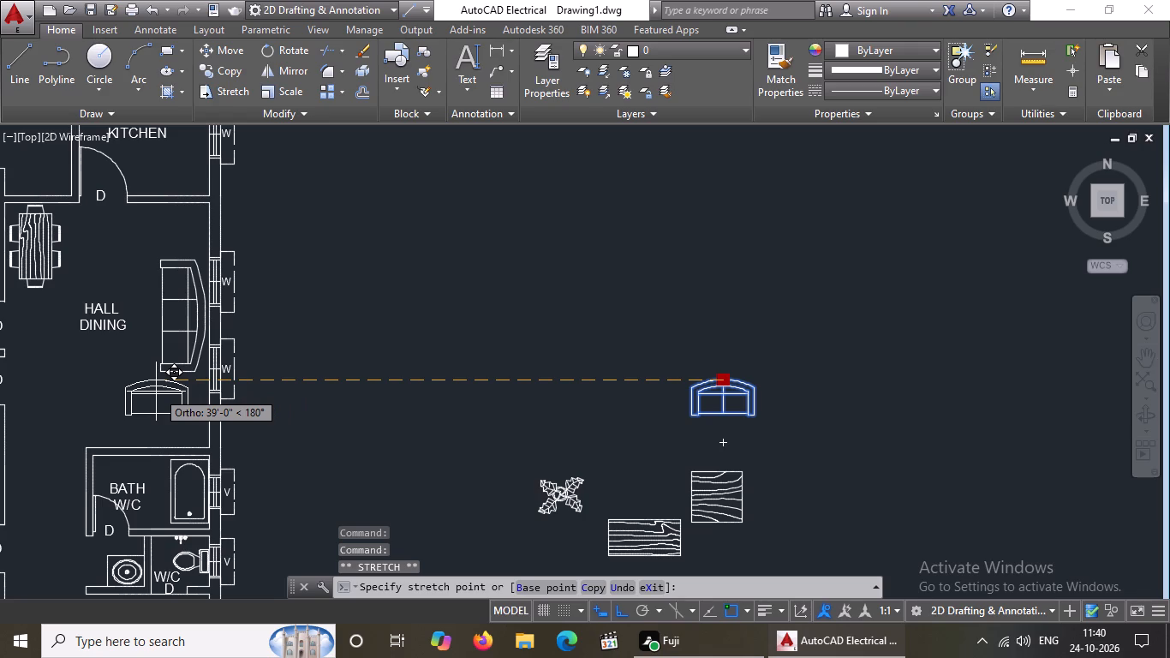
{"action": "left_click", "coordinate": [144, 391]}
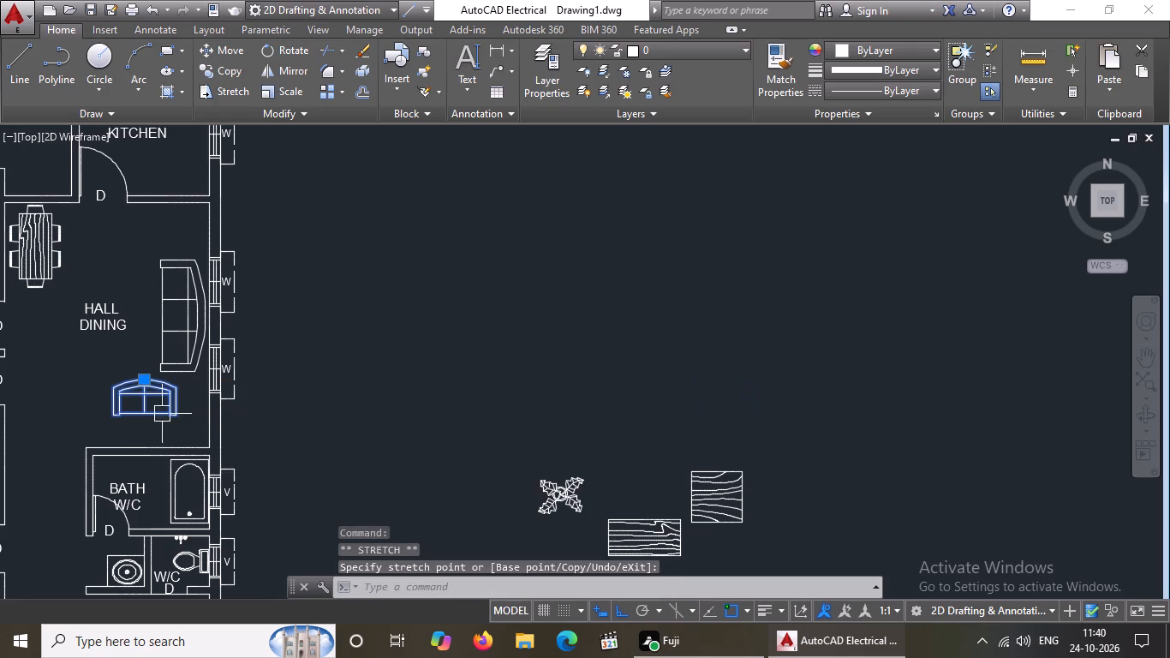
{"action": "key", "text": "Escape"}
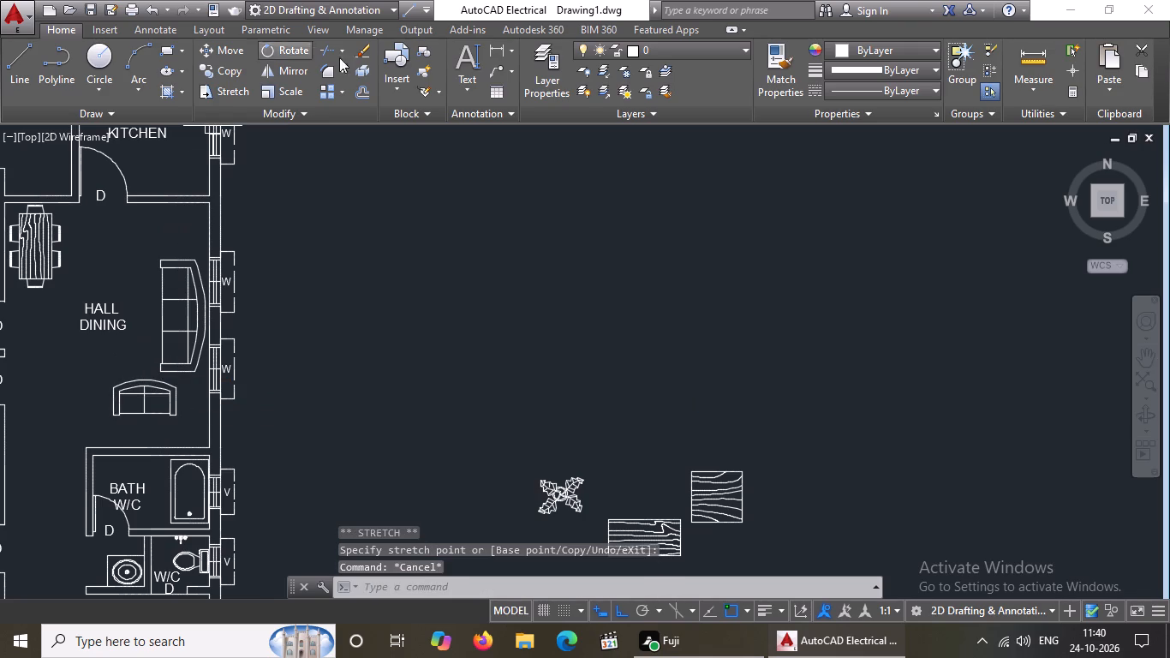
Rotate the two-seat sofa in the hall 180 degrees so its back faces south.
{"action": "left_click", "coordinate": [290, 46]}
{"action": "key", "text": "Escape"}
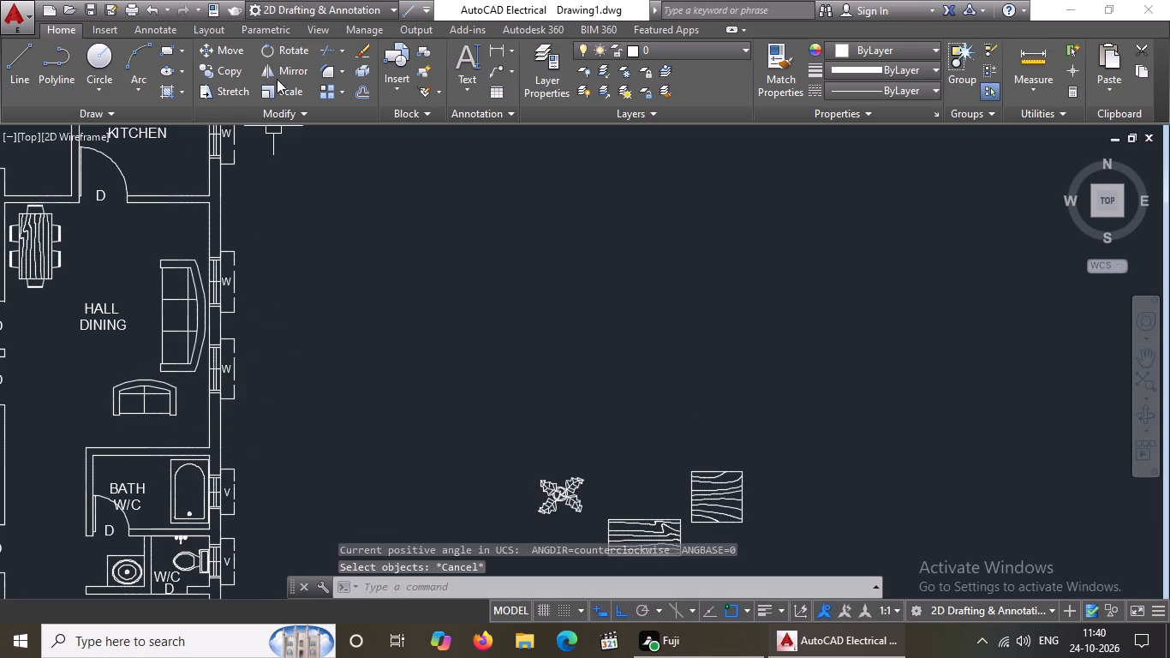
{"action": "left_click", "coordinate": [284, 53]}
{"action": "key", "text": "Escape"}
{"action": "left_click", "coordinate": [148, 396]}
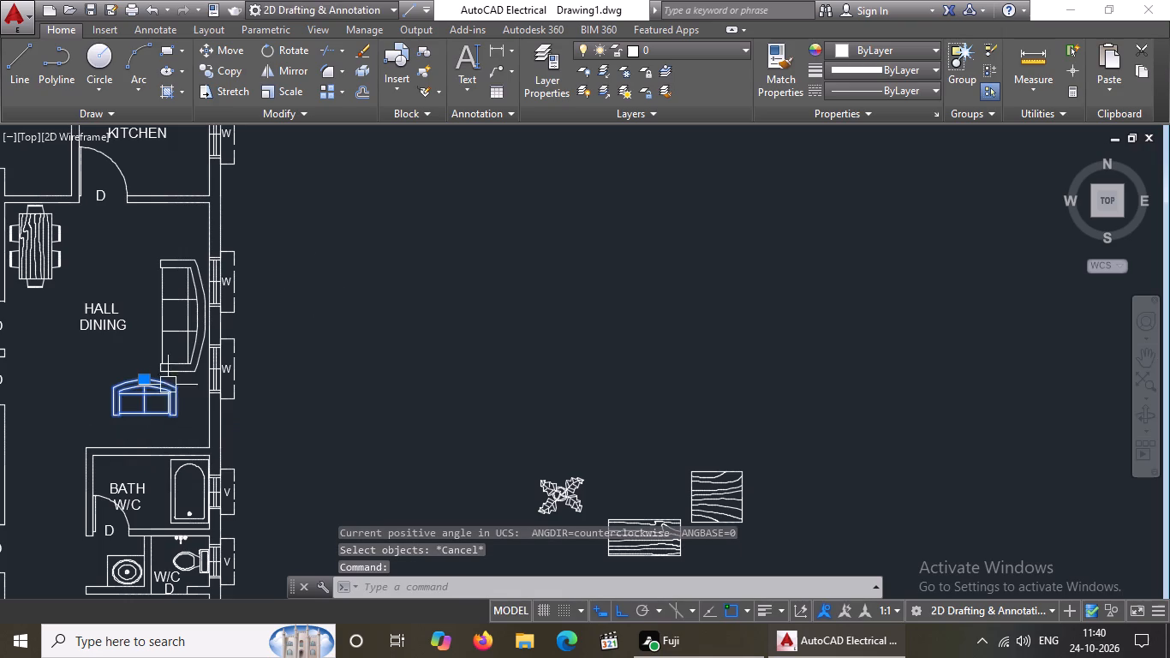
{"action": "left_click", "coordinate": [268, 46]}
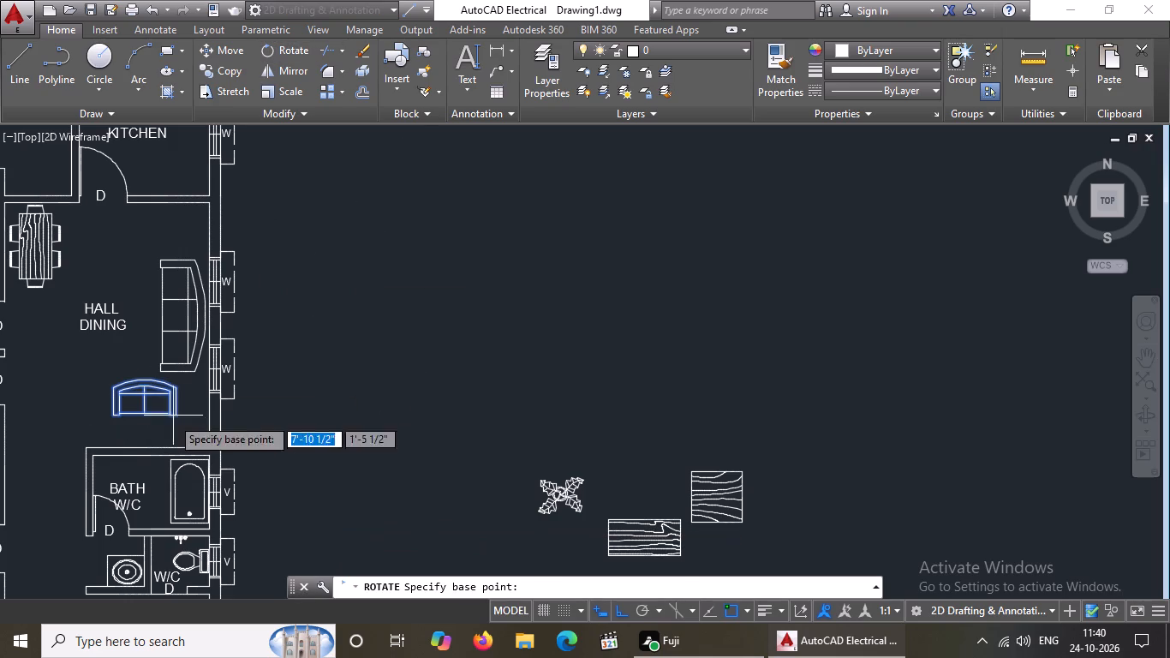
{"action": "left_click", "coordinate": [135, 396]}
{"action": "left_click", "coordinate": [0, 370]}
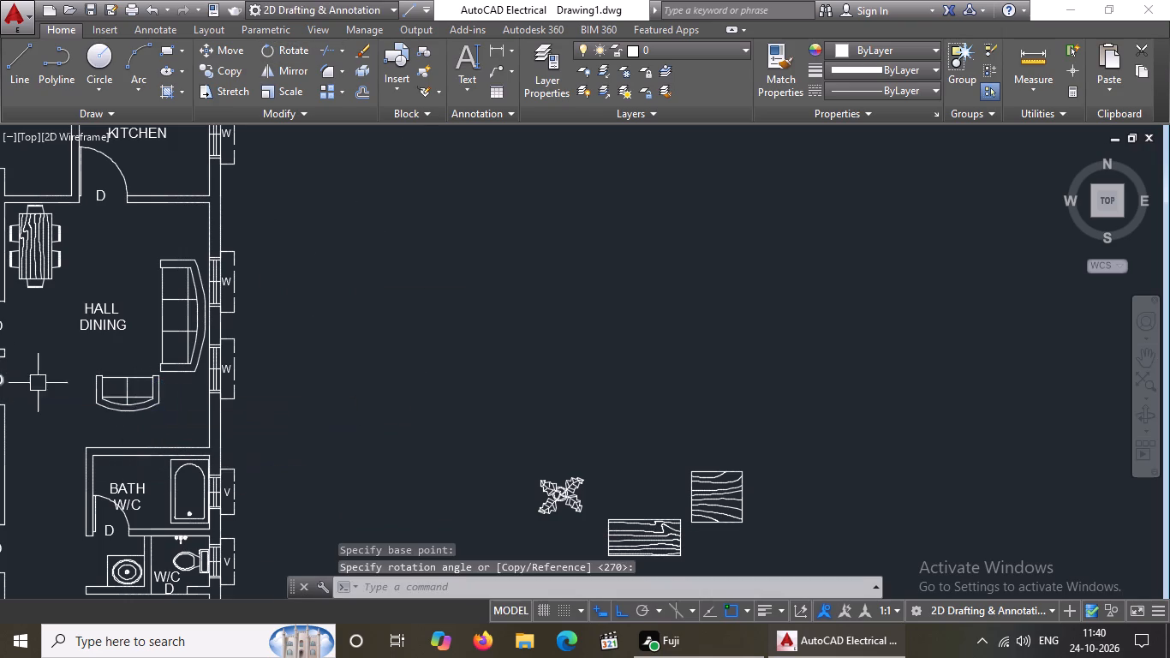
{"action": "key", "text": "Escape"}
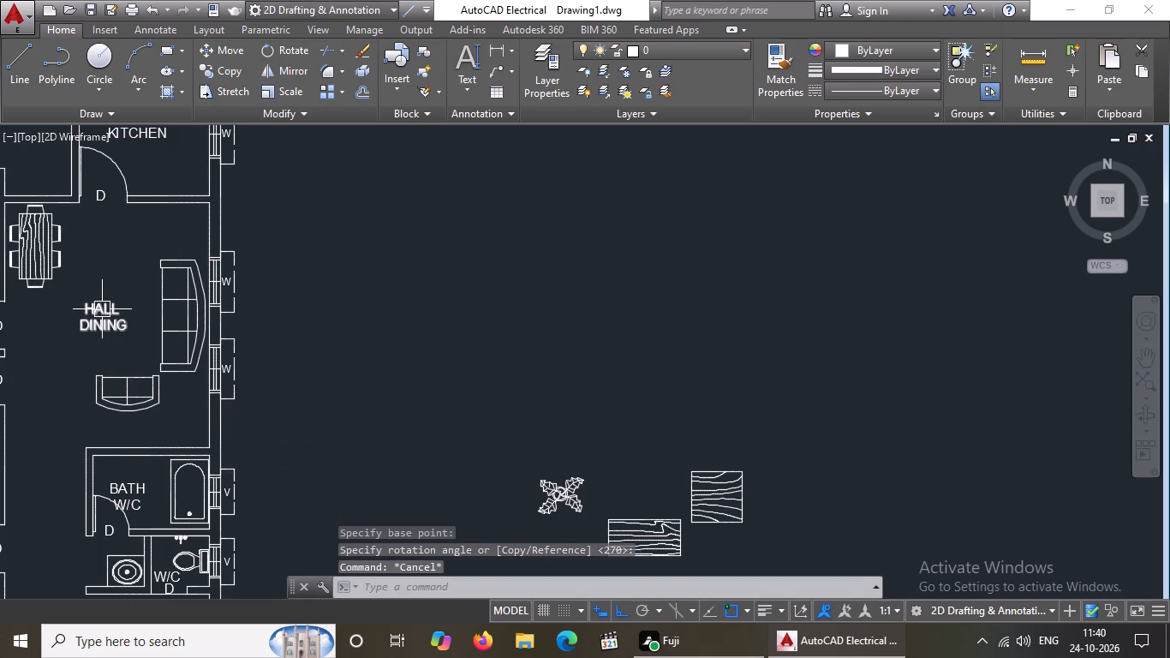
Move the HALL DINING label about 4 ft west, to just below the dining set.
{"action": "left_click", "coordinate": [102, 308]}
{"action": "left_click", "coordinate": [76, 304]}
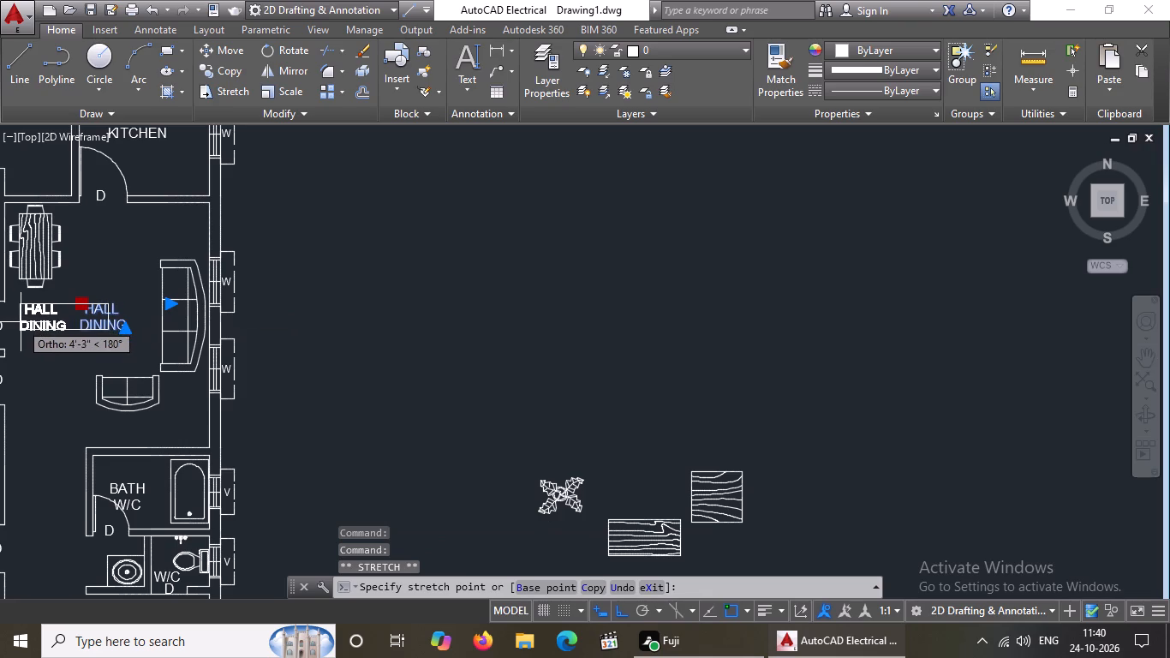
{"action": "left_click", "coordinate": [24, 322]}
{"action": "key", "text": "Escape"}
Rotate the rectangular wood-grain table outside the plan 90 degrees counterclockwise so its long side runs north-south.
{"action": "left_click", "coordinate": [651, 536]}
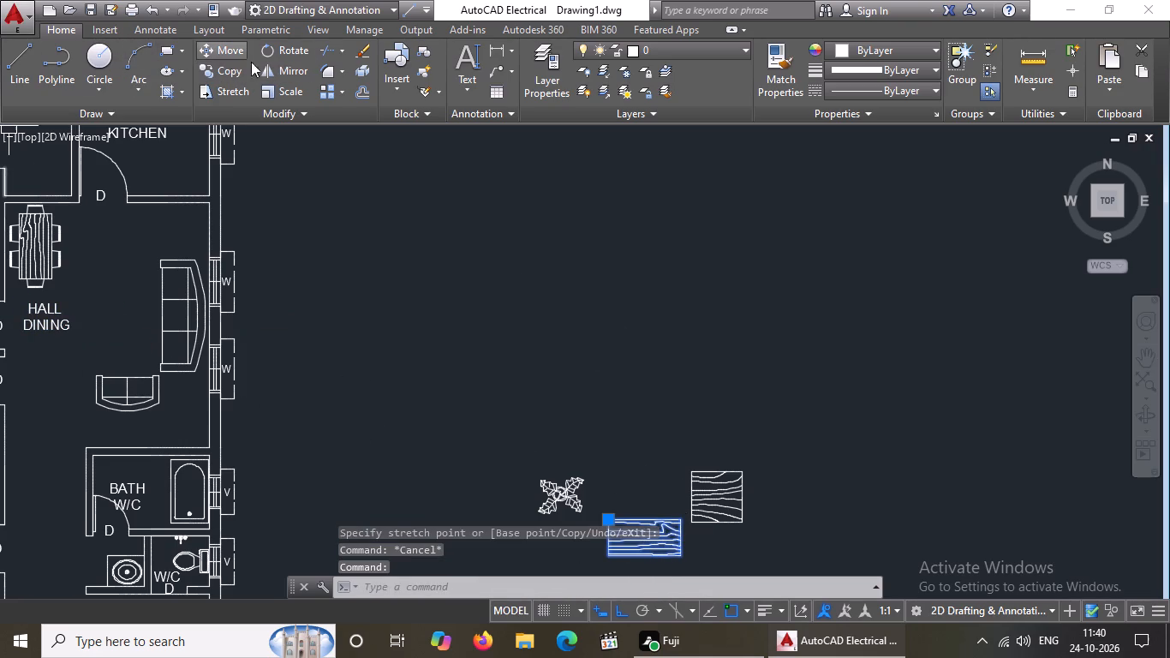
{"action": "left_click", "coordinate": [284, 44]}
{"action": "left_click", "coordinate": [623, 552]}
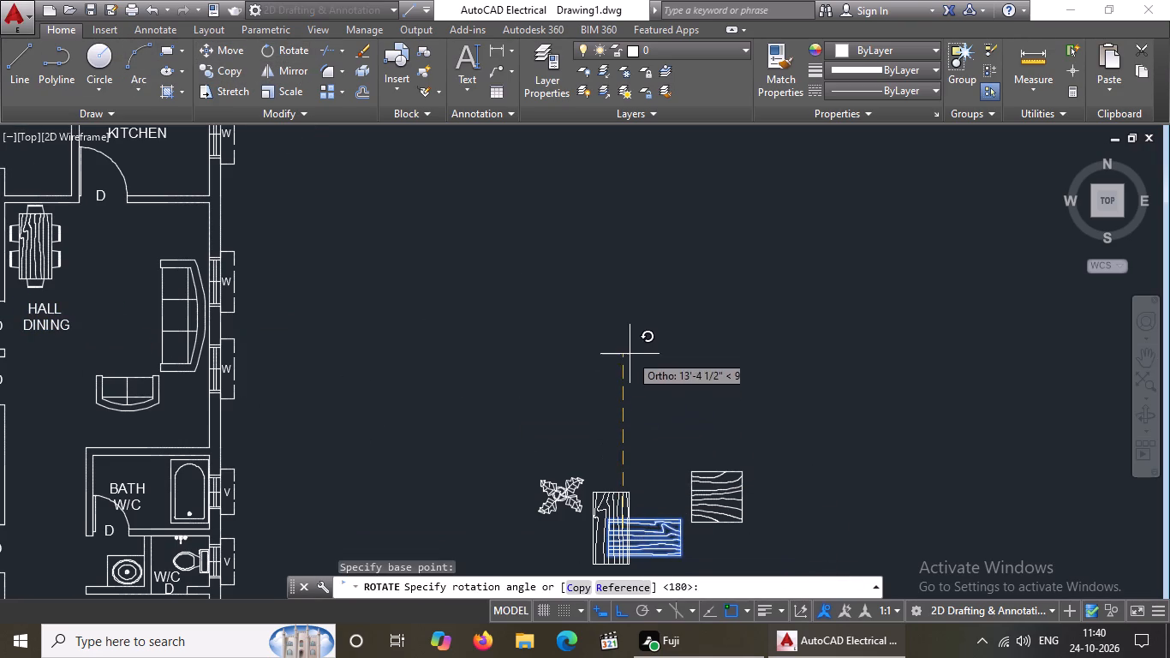
{"action": "left_click", "coordinate": [630, 351]}
Move the rotated rectangular table, with ortho off, into the hall/dining room in front of the three-seat sofa.
{"action": "left_click", "coordinate": [624, 547]}
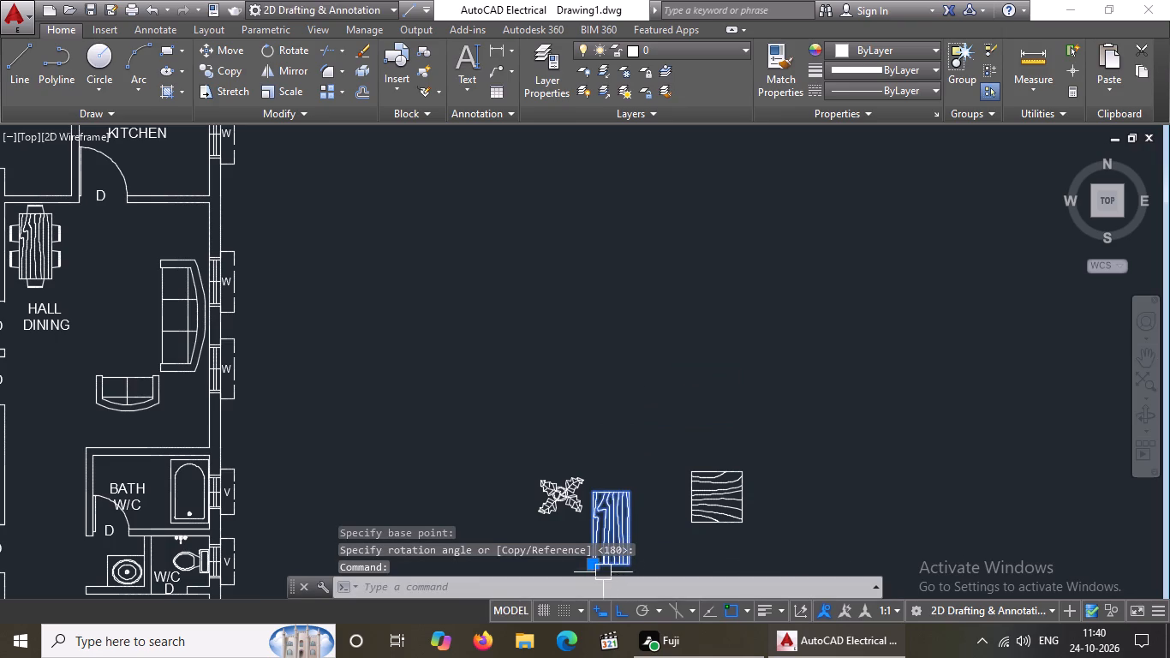
{"action": "left_click", "coordinate": [593, 564]}
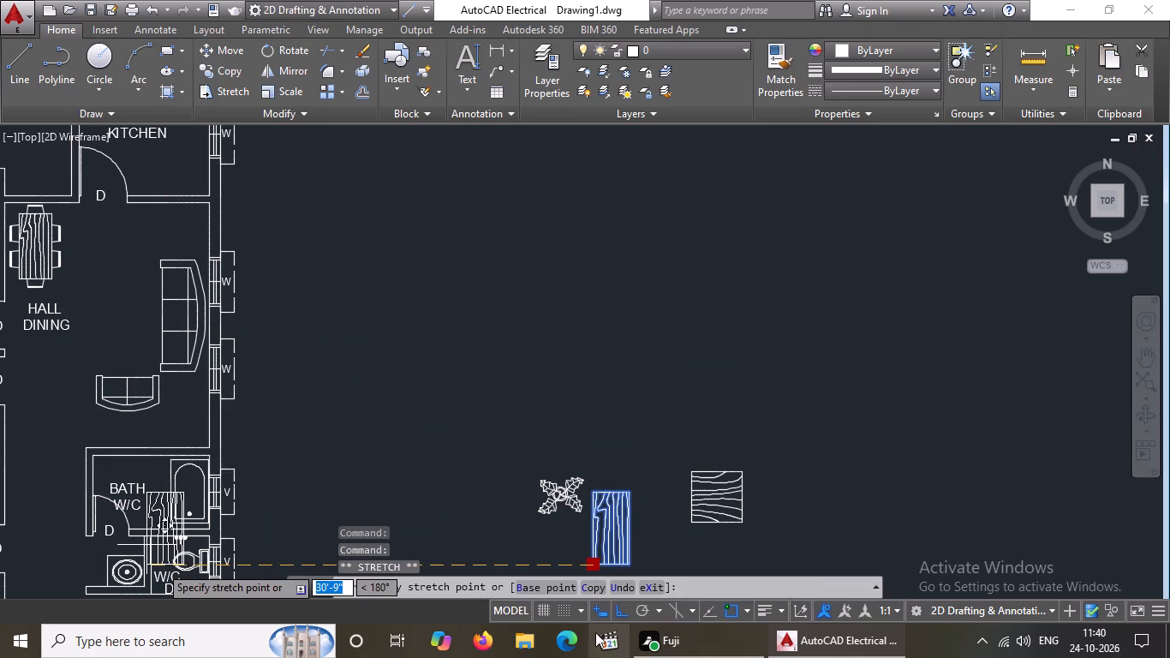
{"action": "left_click", "coordinate": [624, 608]}
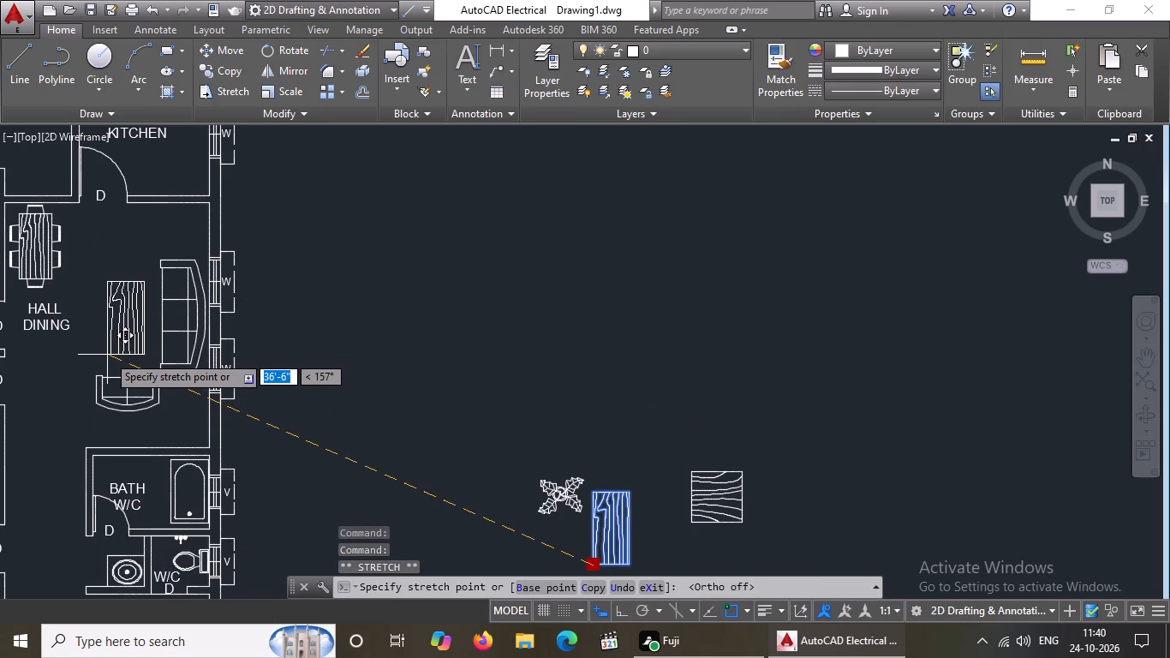
{"action": "left_click", "coordinate": [107, 355]}
{"action": "scroll", "coordinate": [337, 386], "scroll_direction": "down", "scroll_amount": 3}
{"action": "middle_click_drag", "start_coordinate": [322, 400], "coordinate": [446, 316]}
{"action": "scroll", "coordinate": [448, 314], "scroll_direction": "down", "scroll_amount": 2}
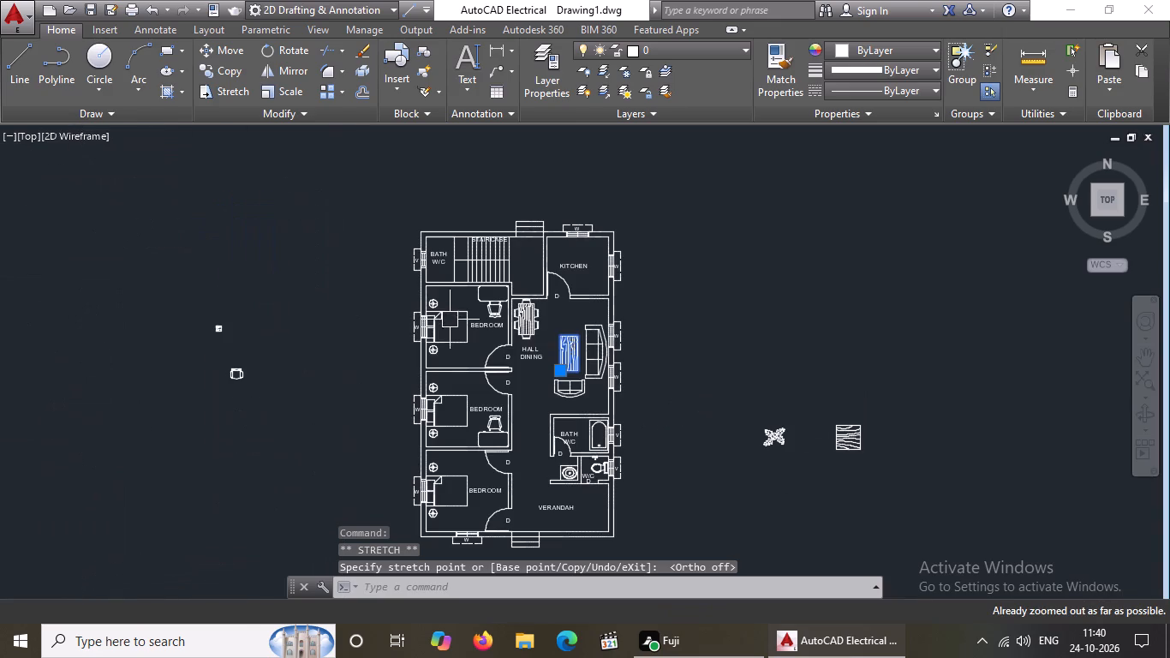
{"action": "key", "text": "Escape"}
Scale the square wood-grain table outside the plan down slightly from its lower-left corner.
{"action": "scroll", "coordinate": [886, 451], "scroll_direction": "up", "scroll_amount": 2}
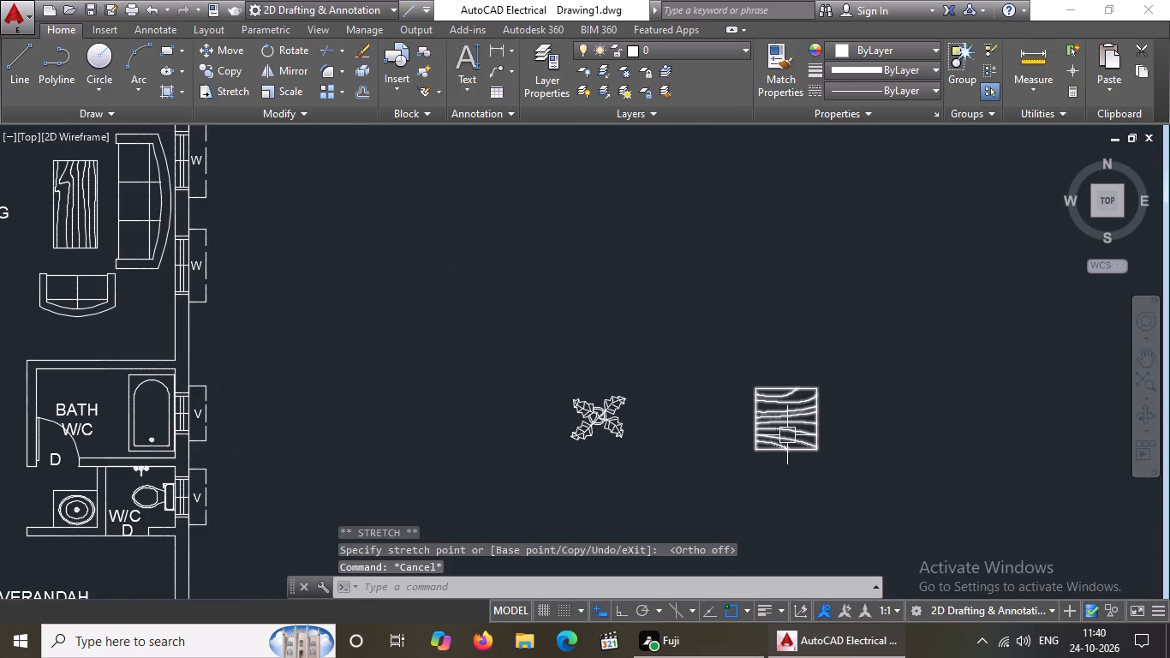
{"action": "left_click", "coordinate": [786, 435]}
{"action": "scroll", "coordinate": [794, 422], "scroll_direction": "down", "scroll_amount": 4}
{"action": "middle_click_drag", "start_coordinate": [516, 418], "coordinate": [689, 391]}
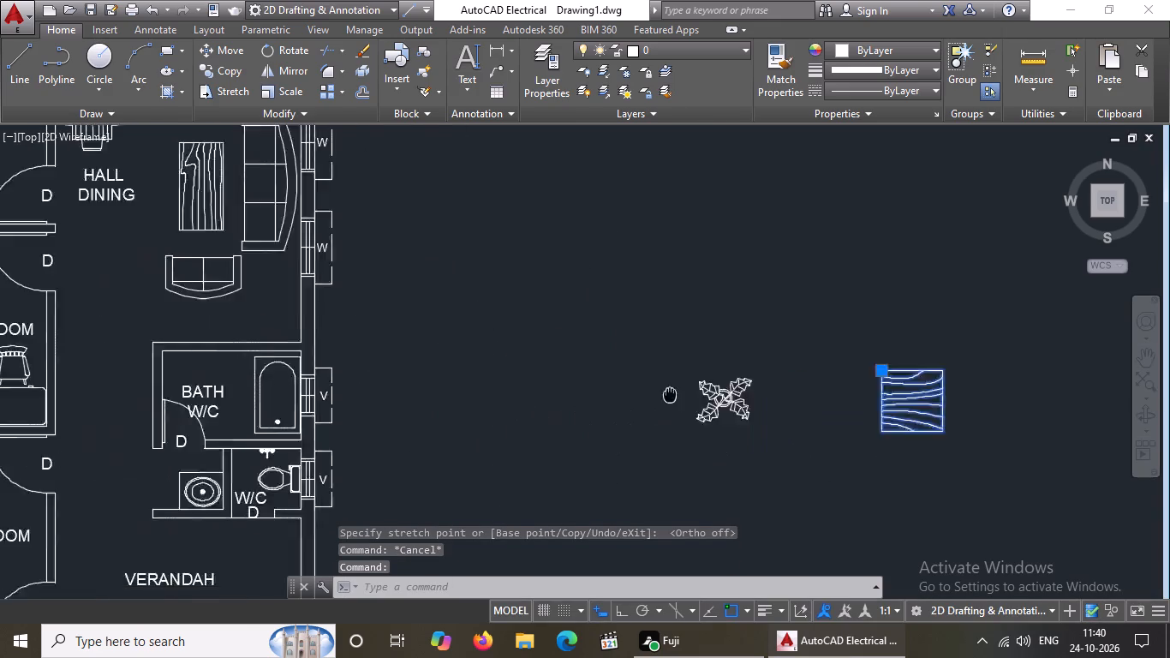
{"action": "middle_click_drag", "start_coordinate": [689, 391], "coordinate": [749, 385]}
{"action": "scroll", "coordinate": [748, 385], "scroll_direction": "down", "scroll_amount": 2}
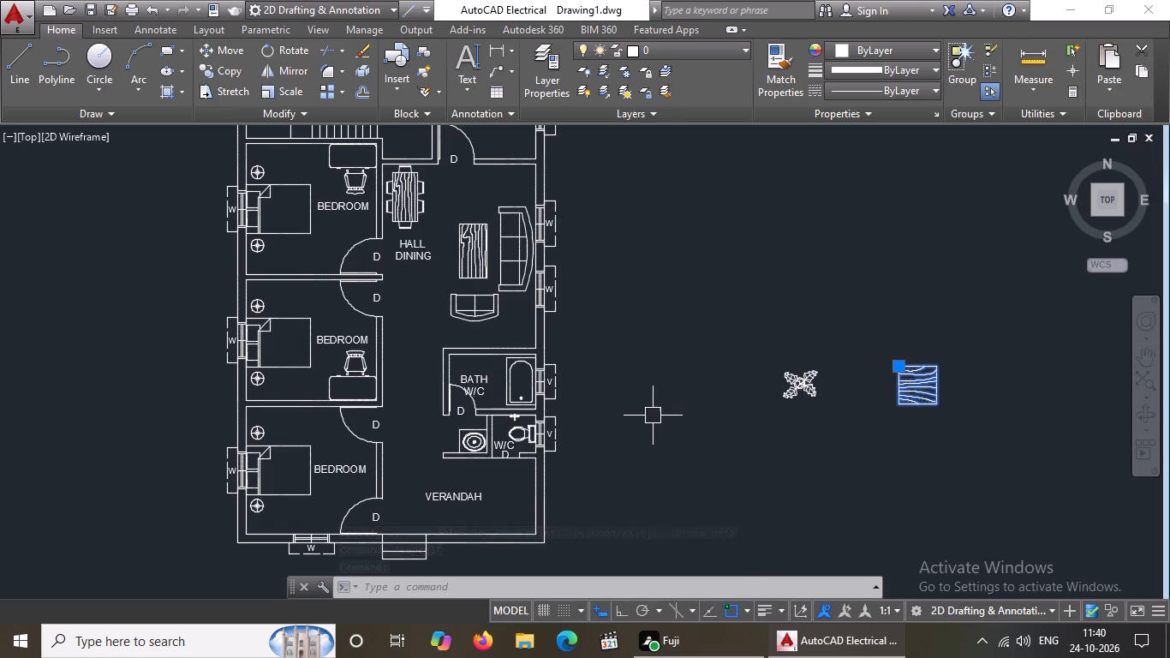
{"action": "middle_click_drag", "start_coordinate": [676, 386], "coordinate": [618, 415]}
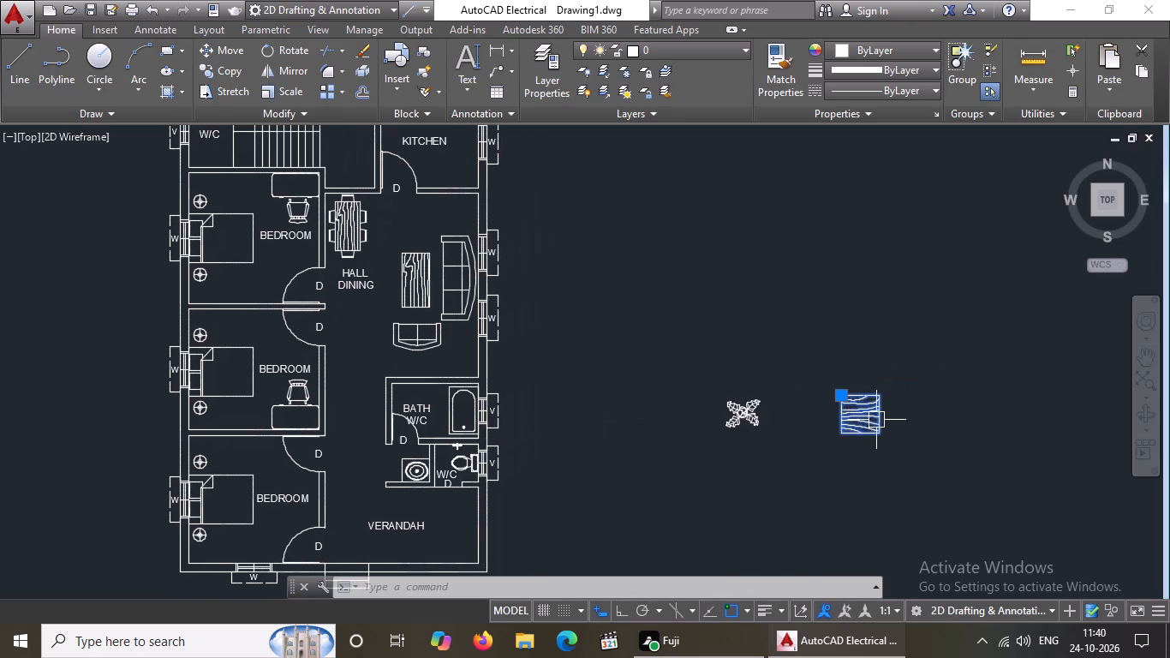
{"action": "scroll", "coordinate": [946, 409], "scroll_direction": "up", "scroll_amount": 2}
{"action": "key", "text": "s"}
{"action": "key", "text": "c"}
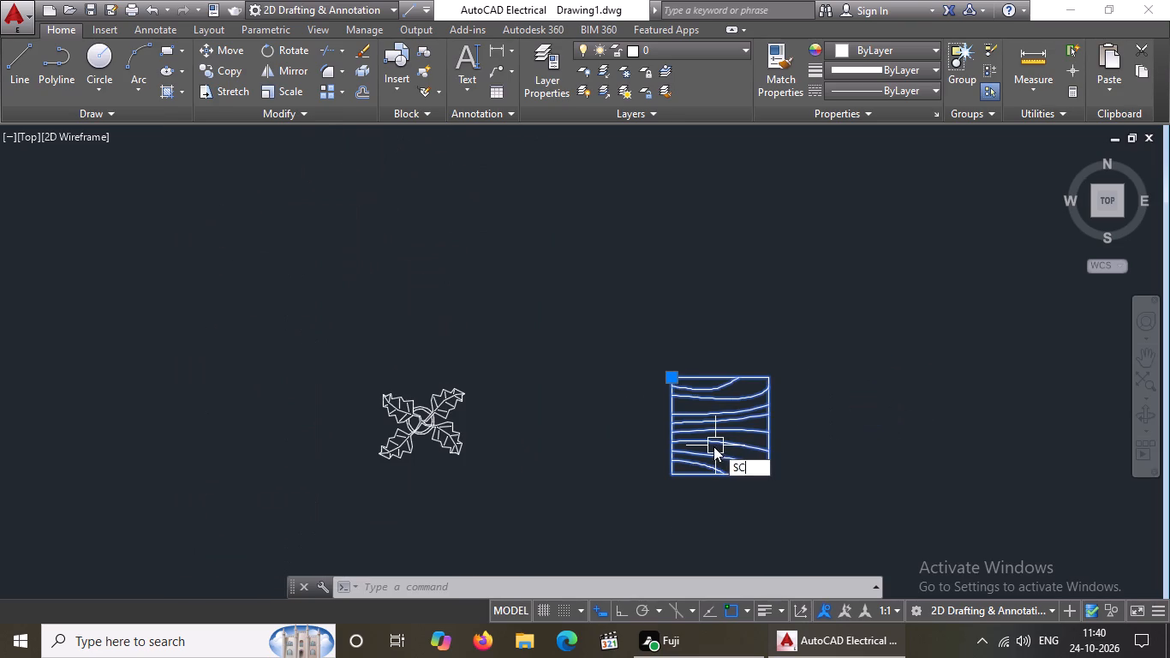
{"action": "key", "text": "space"}
{"action": "left_click", "coordinate": [675, 472]}
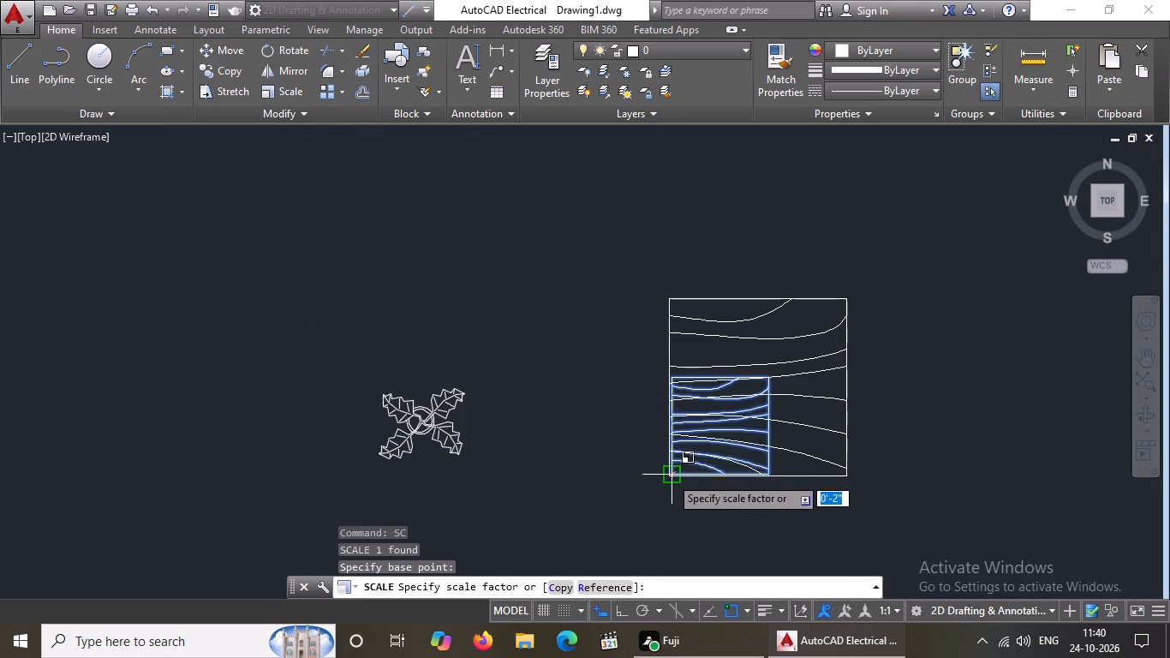
{"action": "scroll", "coordinate": [663, 480], "scroll_direction": "up", "scroll_amount": 3}
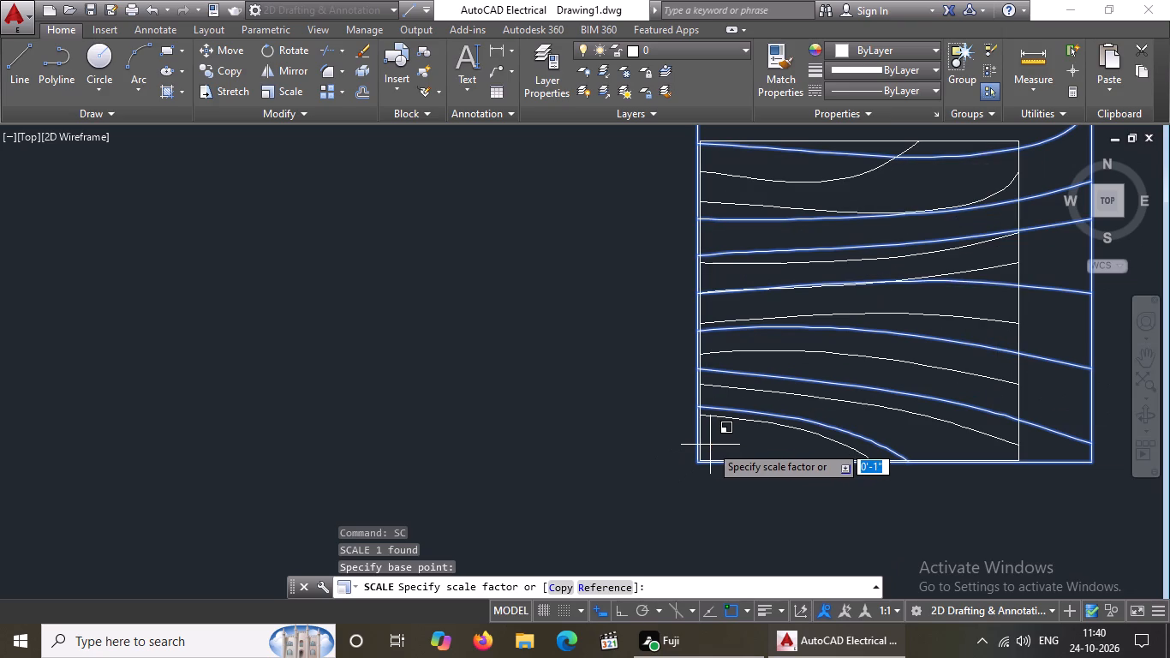
{"action": "left_click", "coordinate": [710, 445]}
Move the square table into the southeast corner of the hall/dining room, just above the bath.
{"action": "scroll", "coordinate": [713, 441], "scroll_direction": "down", "scroll_amount": 4}
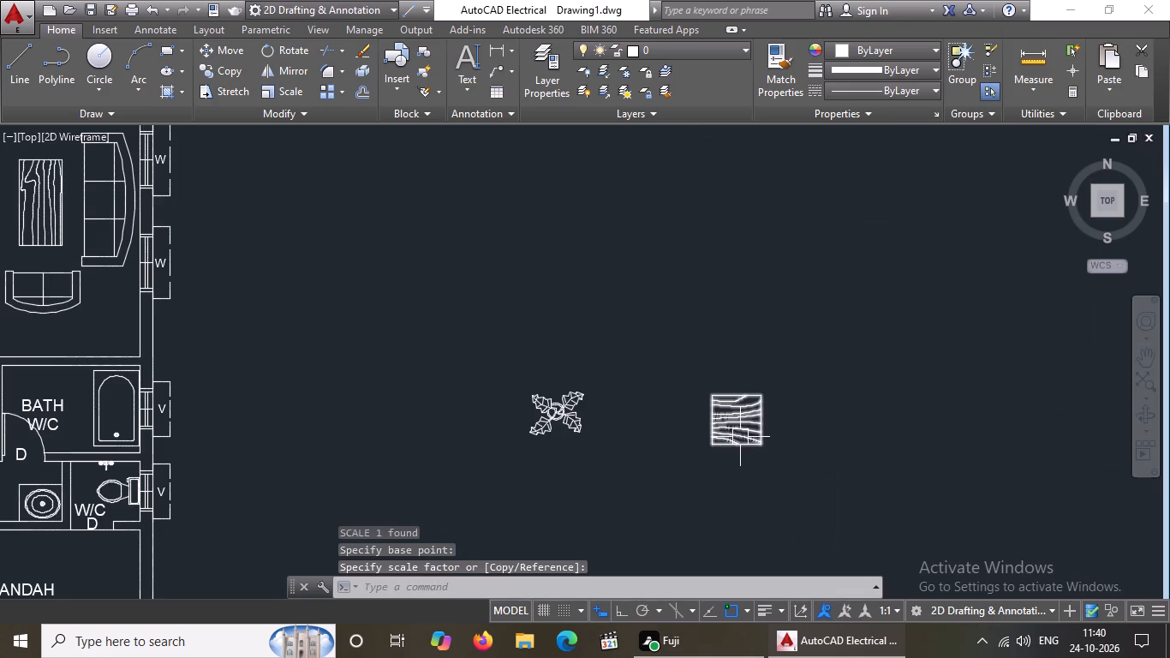
{"action": "left_click", "coordinate": [732, 425]}
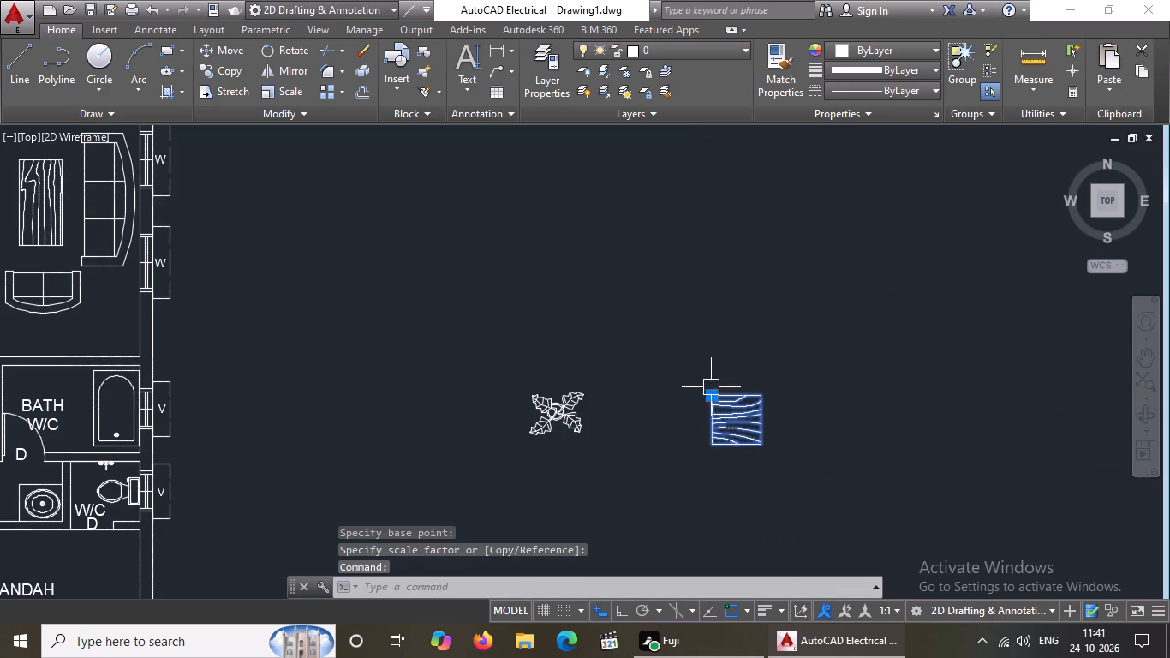
{"action": "left_click", "coordinate": [712, 399]}
{"action": "scroll", "coordinate": [89, 299], "scroll_direction": "up", "scroll_amount": 1}
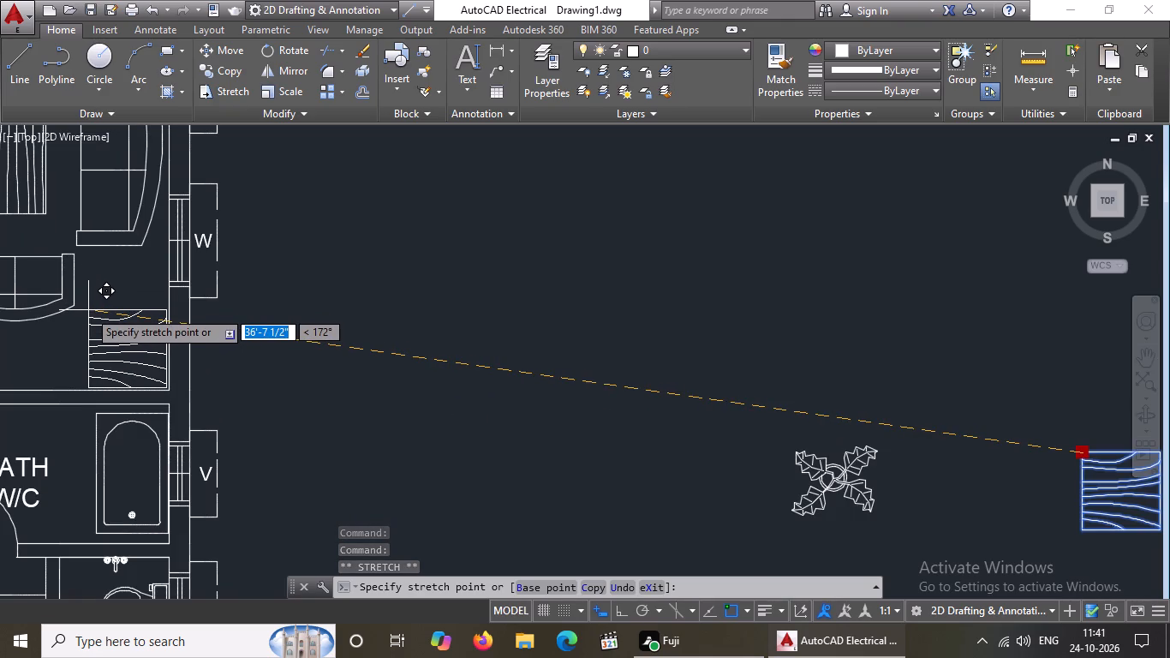
{"action": "left_click", "coordinate": [88, 310]}
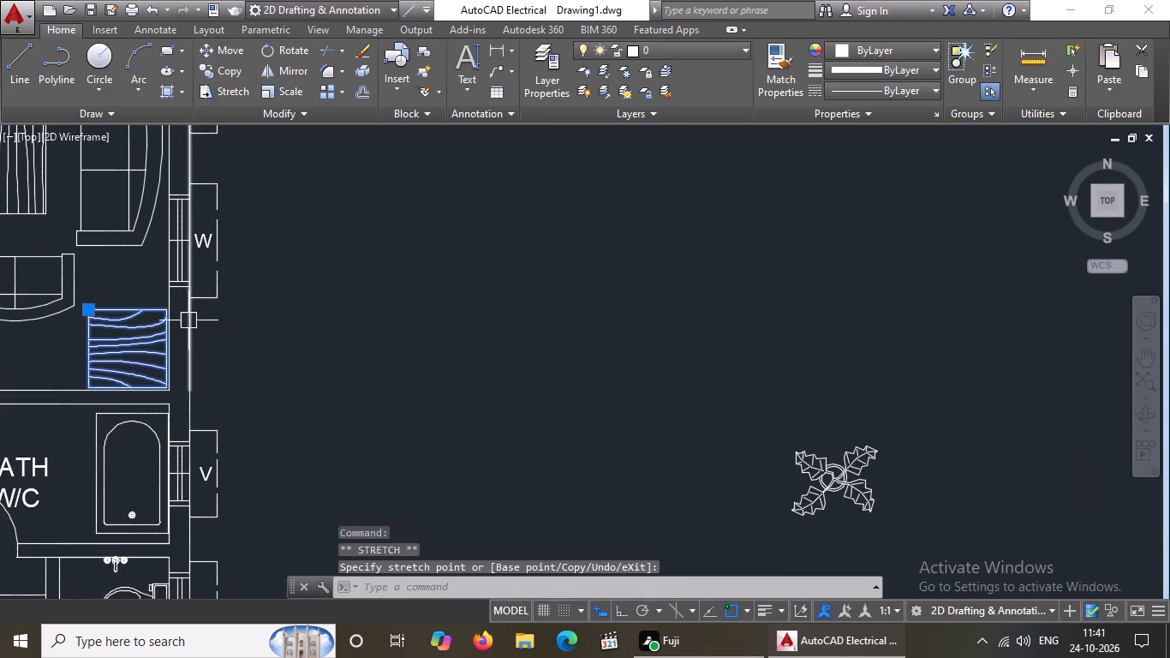
Copy the square wood-grain table, with ortho on, about 13'-9" straight north to the hall/dining room's northeast corner above the three-seat sofa.
{"action": "scroll", "coordinate": [195, 320], "scroll_direction": "down", "scroll_amount": 2}
{"action": "middle_click_drag", "start_coordinate": [438, 428], "coordinate": [640, 509]}
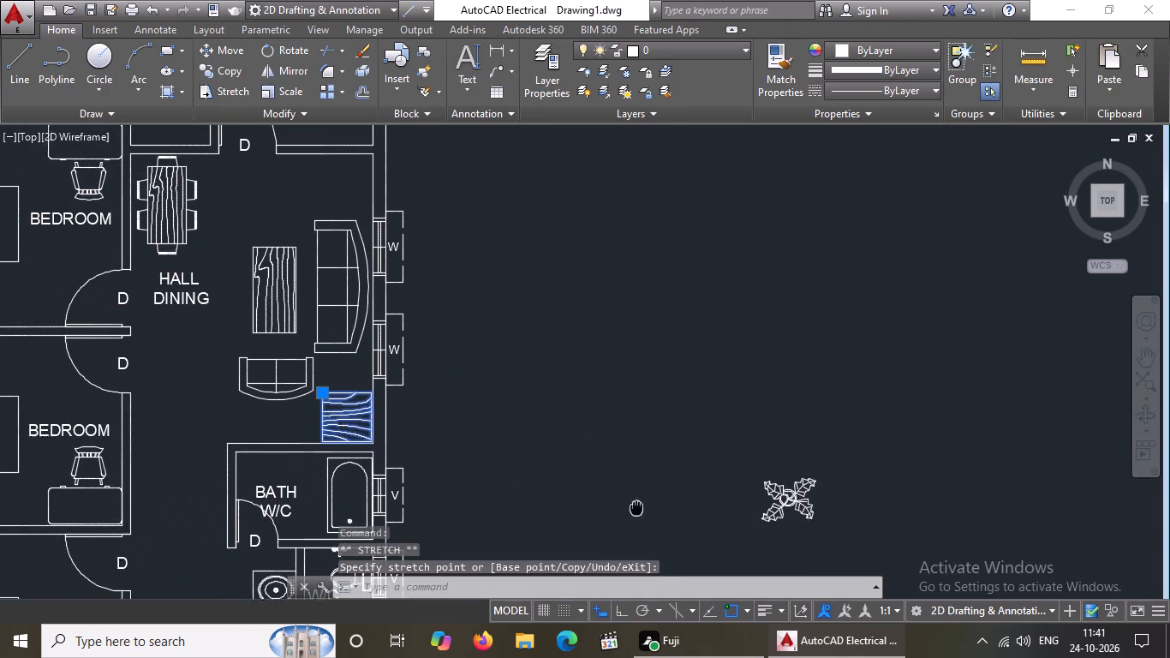
{"action": "middle_click_drag", "start_coordinate": [640, 509], "coordinate": [647, 509]}
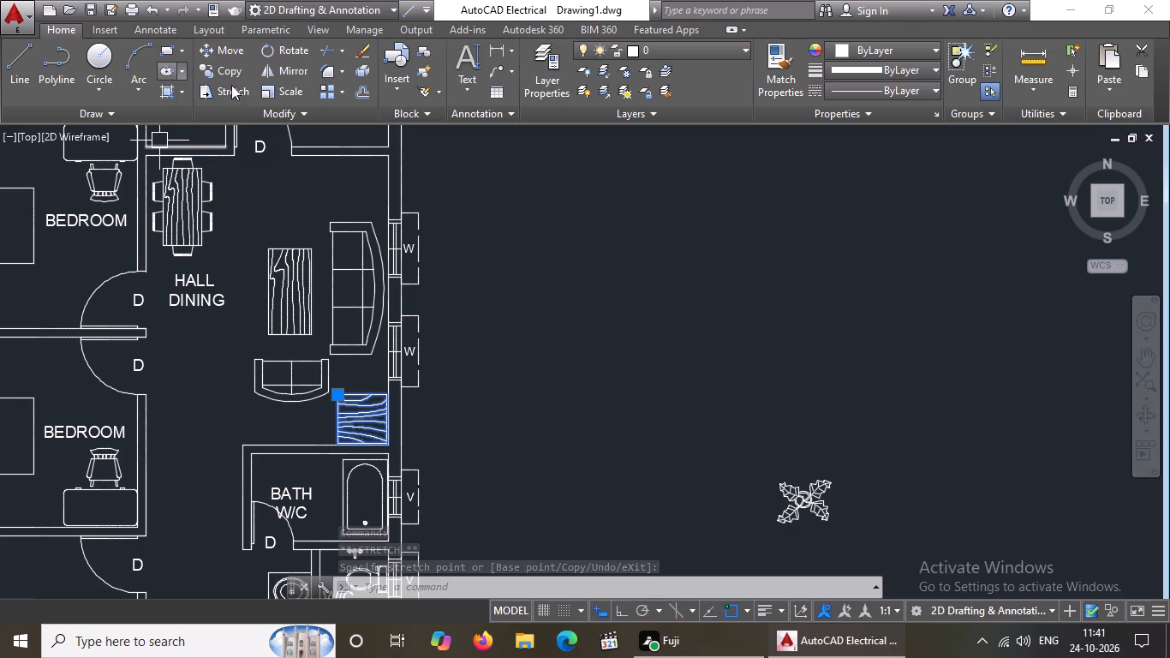
{"action": "left_click", "coordinate": [225, 73]}
{"action": "left_click", "coordinate": [356, 424]}
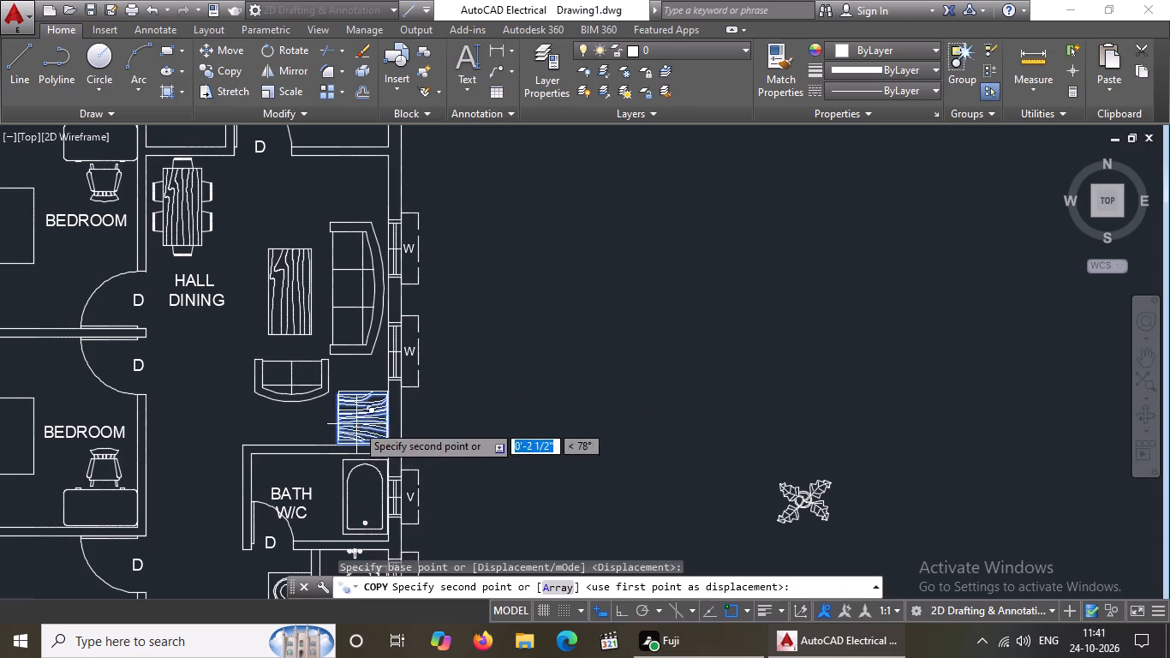
{"action": "left_click", "coordinate": [624, 613]}
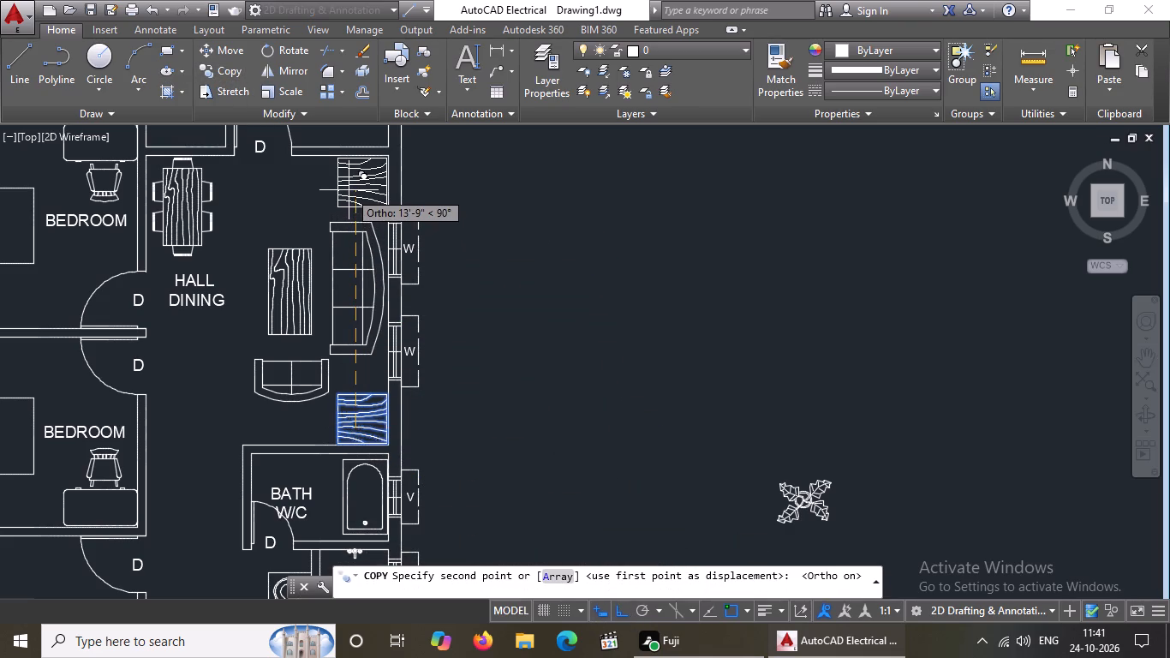
{"action": "left_click", "coordinate": [349, 189]}
{"action": "scroll", "coordinate": [498, 237], "scroll_direction": "down", "scroll_amount": 2}
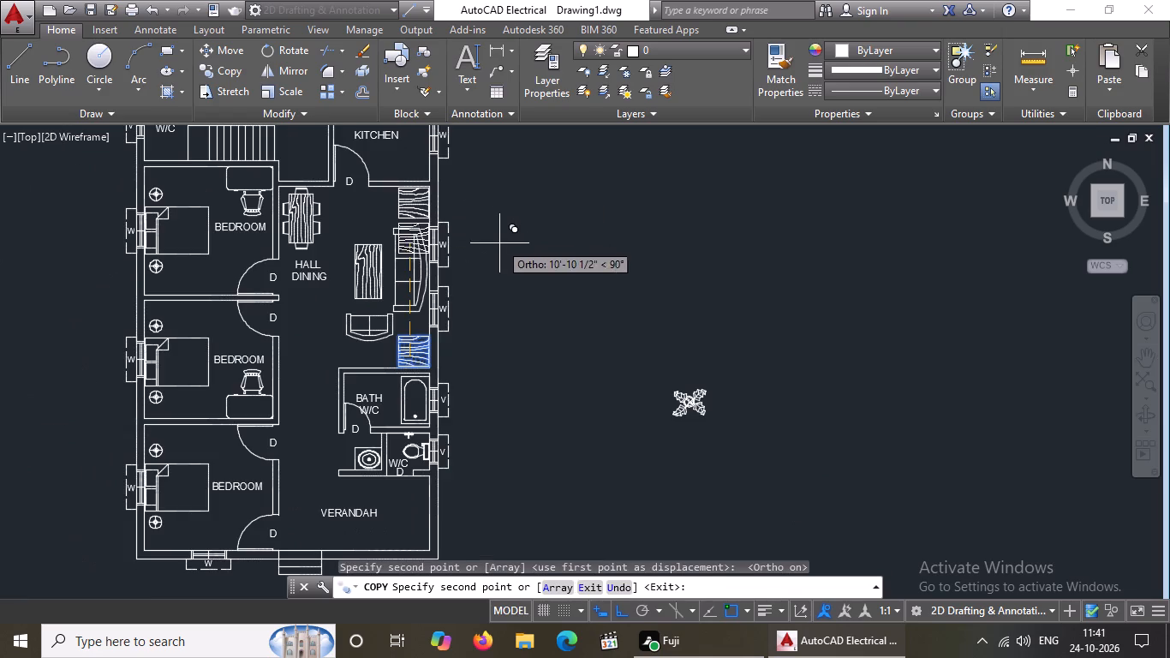
{"action": "key", "text": "Escape"}
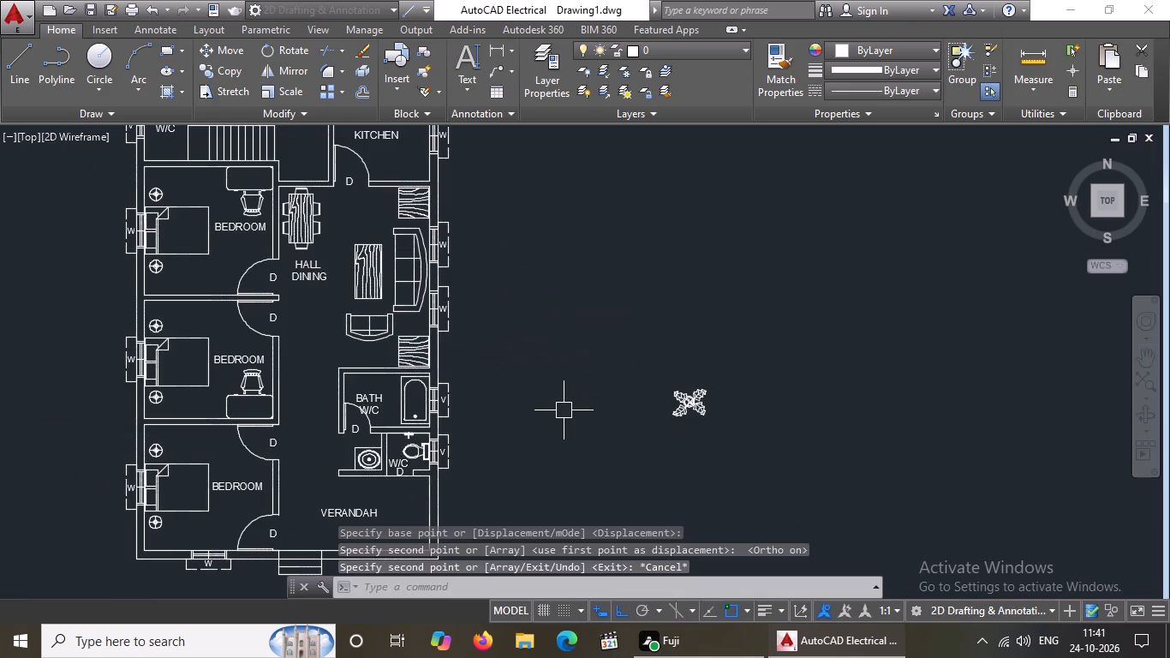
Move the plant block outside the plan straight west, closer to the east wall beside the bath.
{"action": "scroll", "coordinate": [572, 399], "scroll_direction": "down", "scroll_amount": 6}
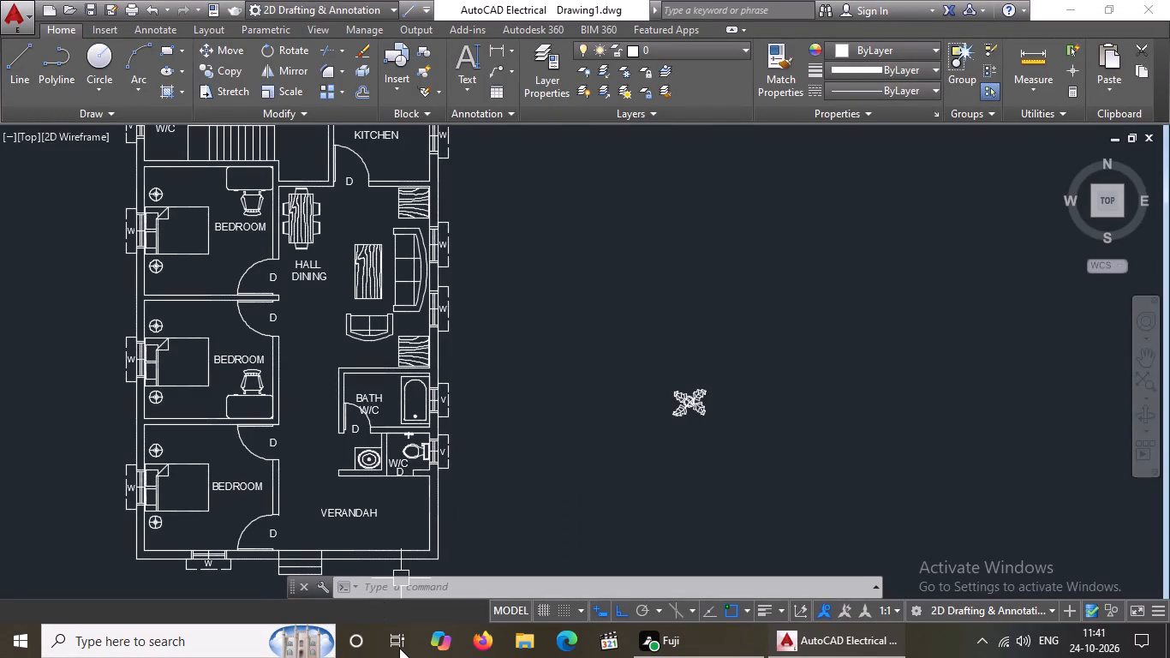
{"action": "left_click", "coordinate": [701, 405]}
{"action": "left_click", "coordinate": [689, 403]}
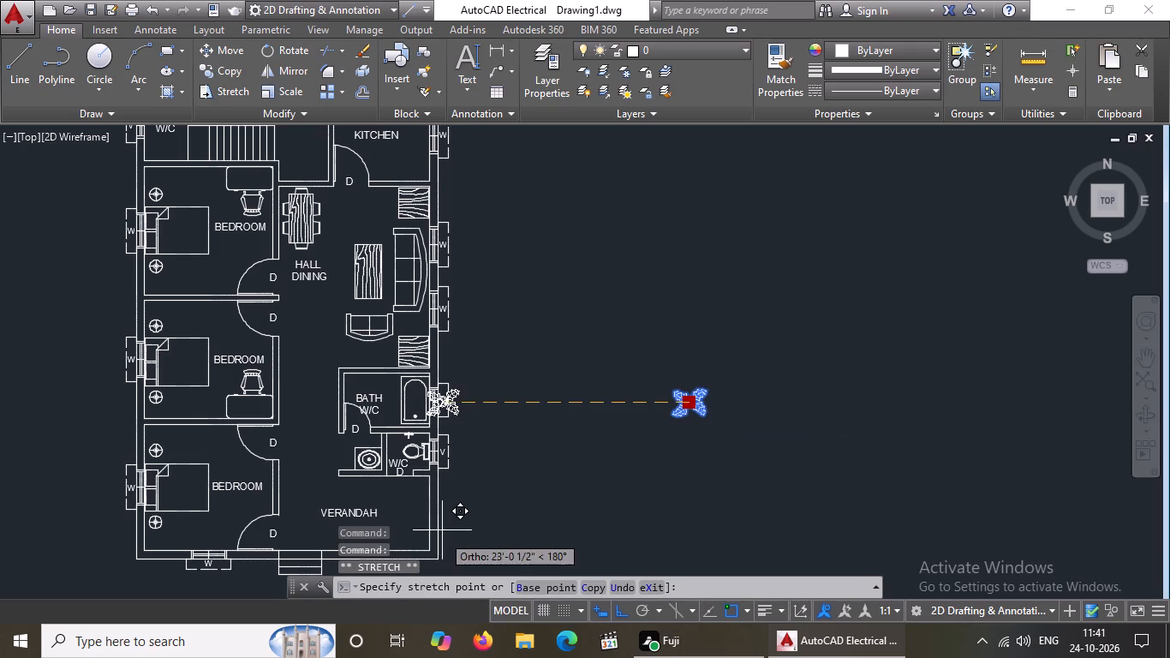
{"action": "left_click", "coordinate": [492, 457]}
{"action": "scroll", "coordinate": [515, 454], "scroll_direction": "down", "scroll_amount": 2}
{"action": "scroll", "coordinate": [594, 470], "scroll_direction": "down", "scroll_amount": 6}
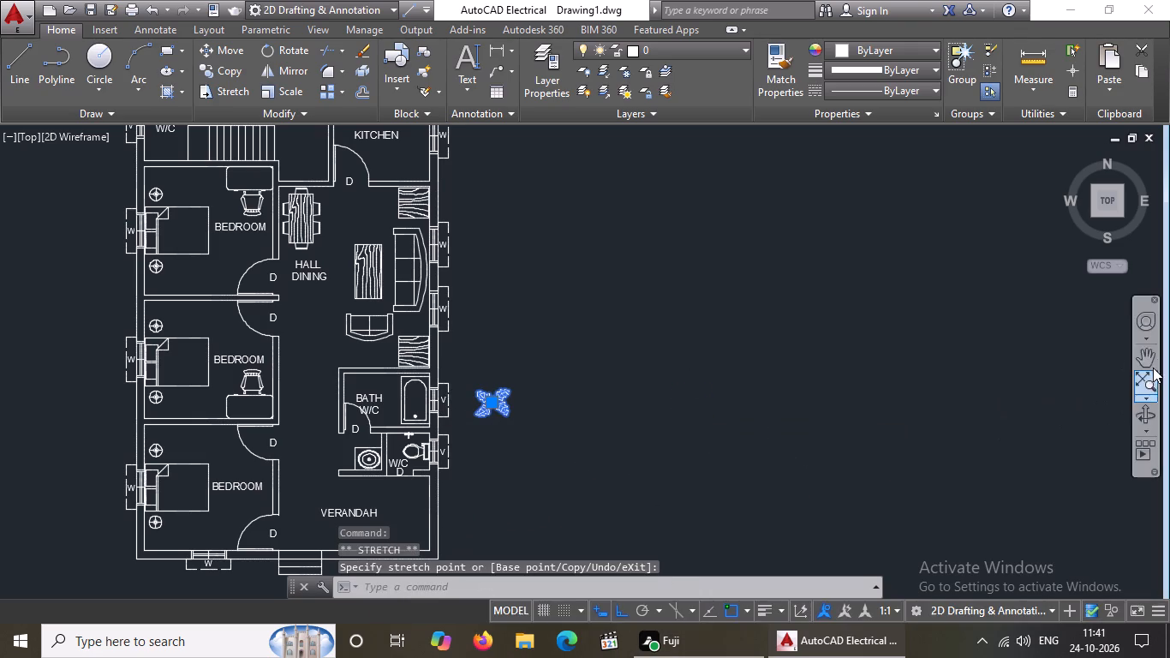
Move the desk chair from outside the plan, with ortho off, to the north wall of the northernmost bedroom, west of the desk.
{"action": "left_click", "coordinate": [1141, 356]}
{"action": "left_click_drag", "start_coordinate": [441, 402], "coordinate": [747, 411]}
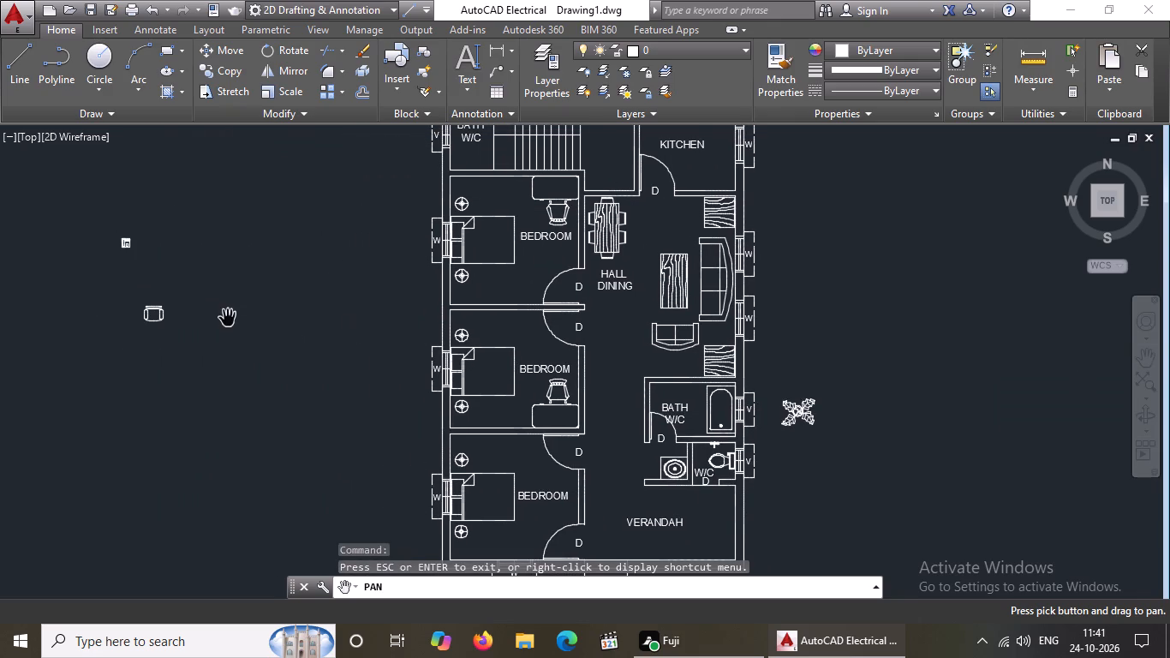
{"action": "key", "text": "Escape"}
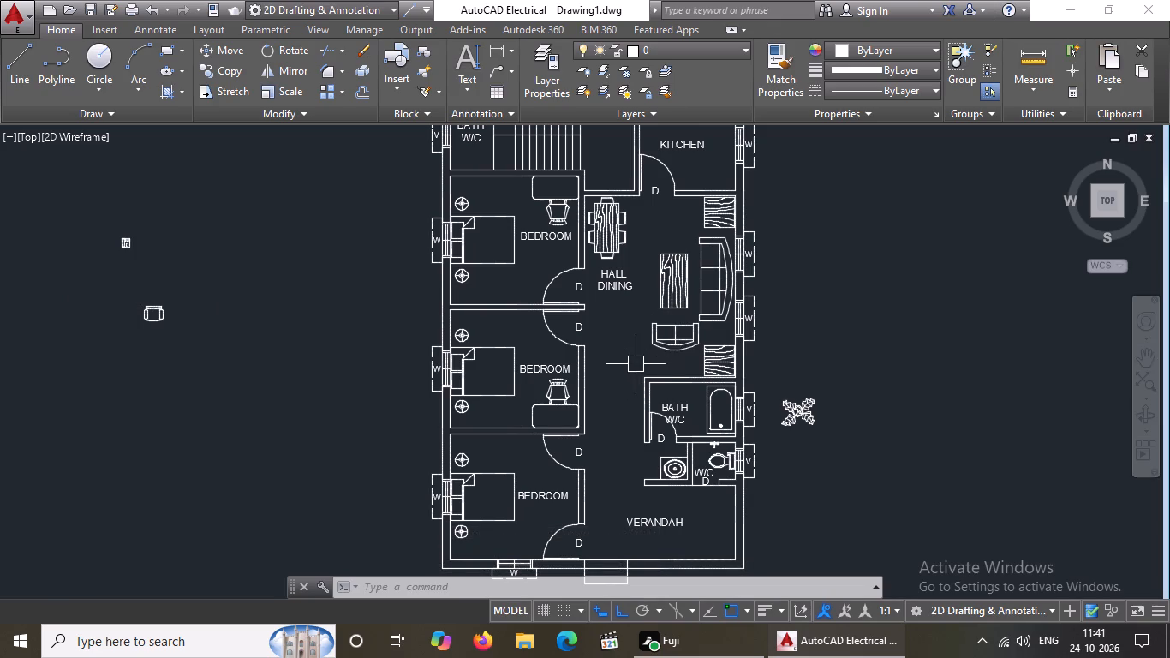
{"action": "middle_click_drag", "start_coordinate": [633, 367], "coordinate": [588, 410]}
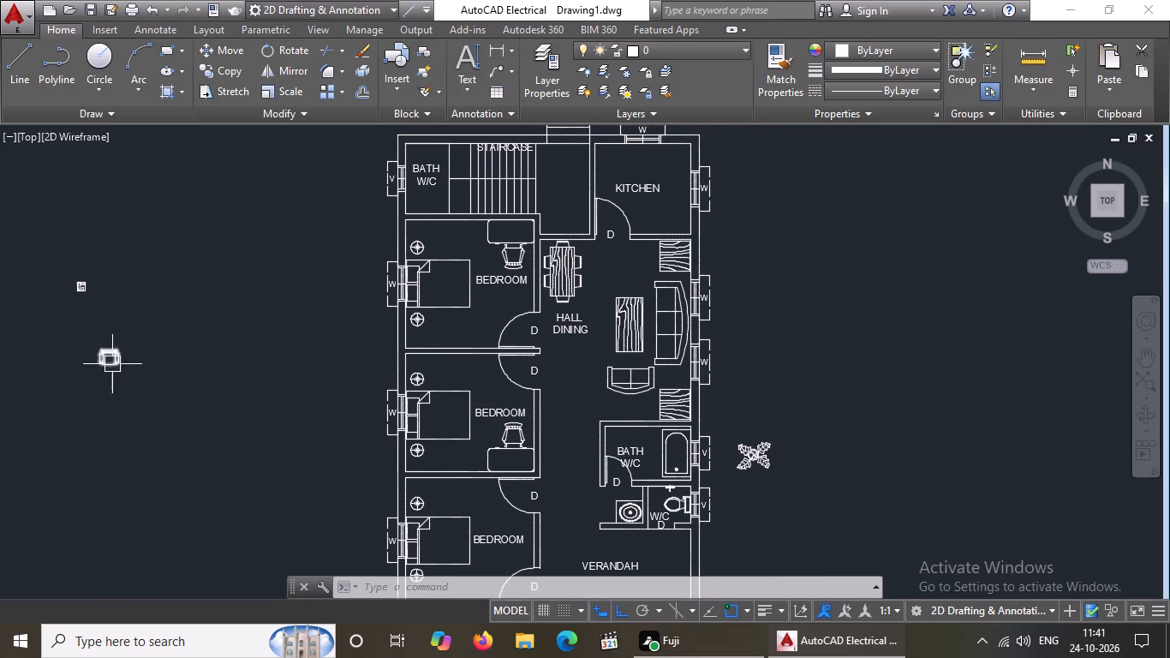
{"action": "left_click", "coordinate": [110, 351]}
{"action": "left_click", "coordinate": [110, 350]}
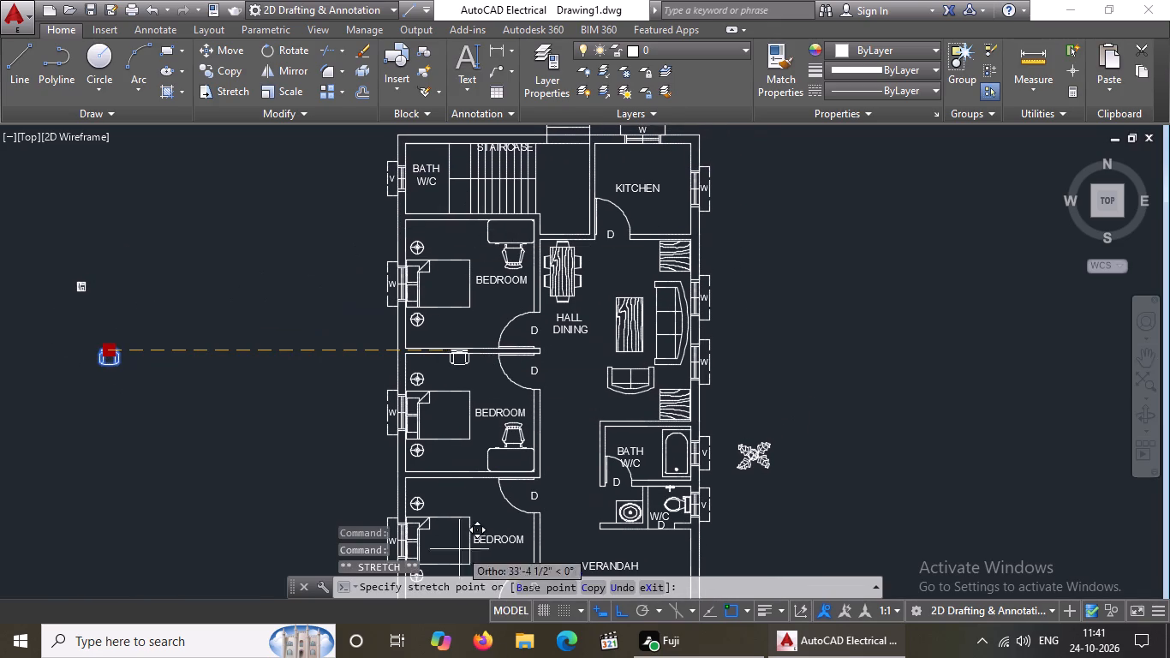
{"action": "left_click", "coordinate": [624, 613]}
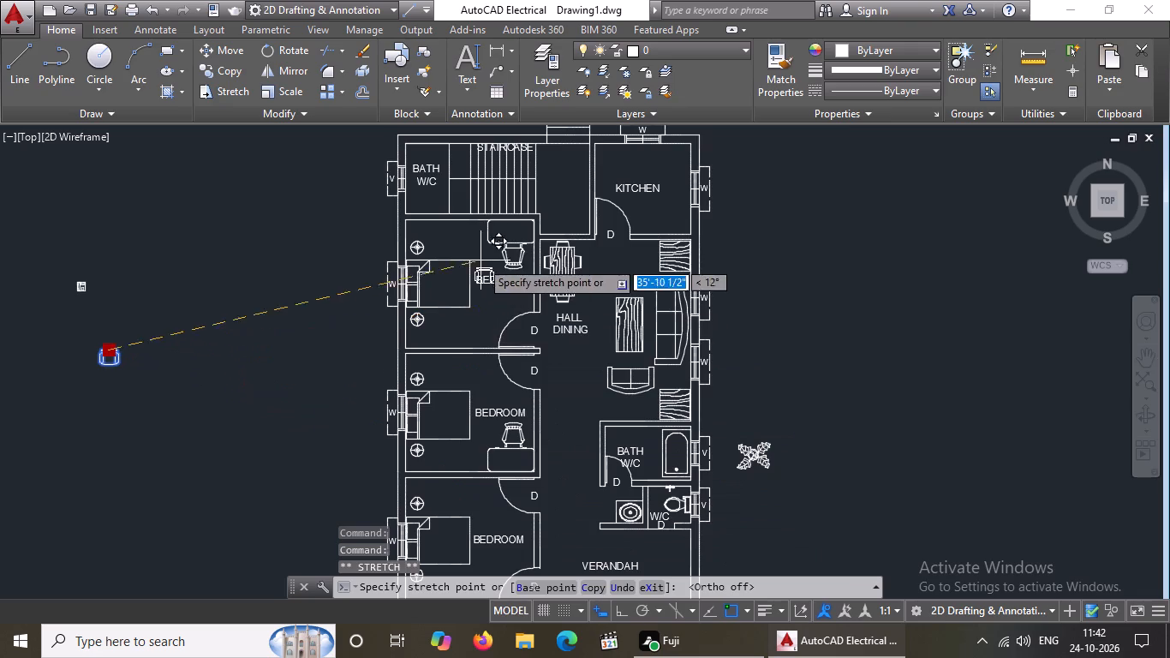
{"action": "scroll", "coordinate": [463, 230], "scroll_direction": "up", "scroll_amount": 1}
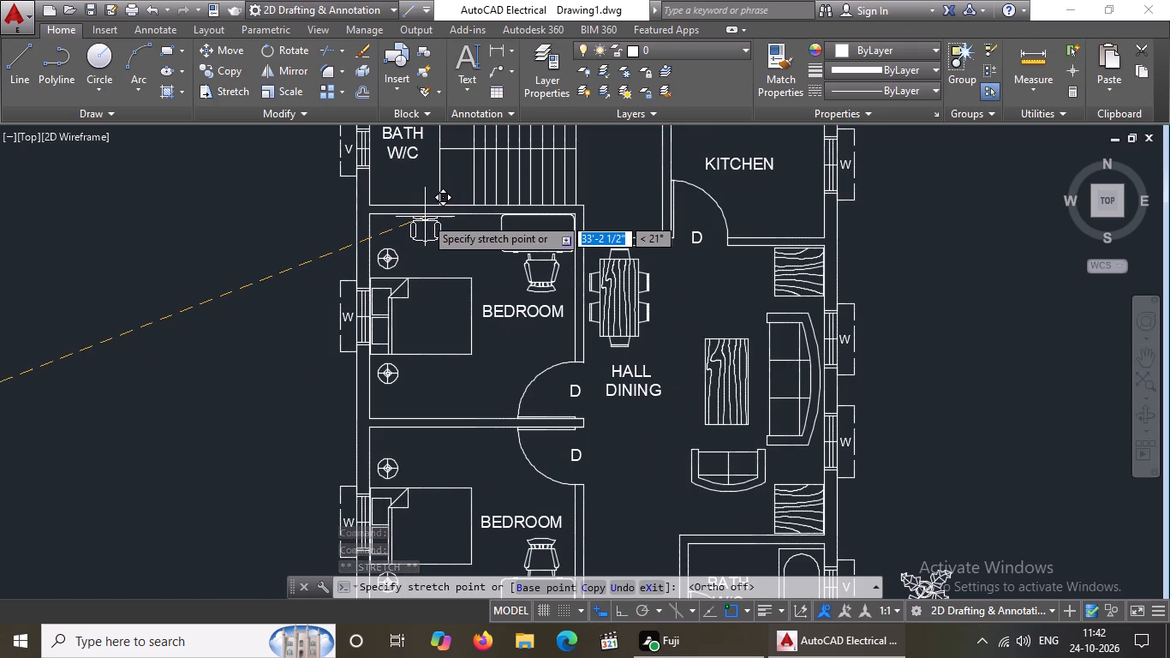
{"action": "left_click", "coordinate": [425, 217]}
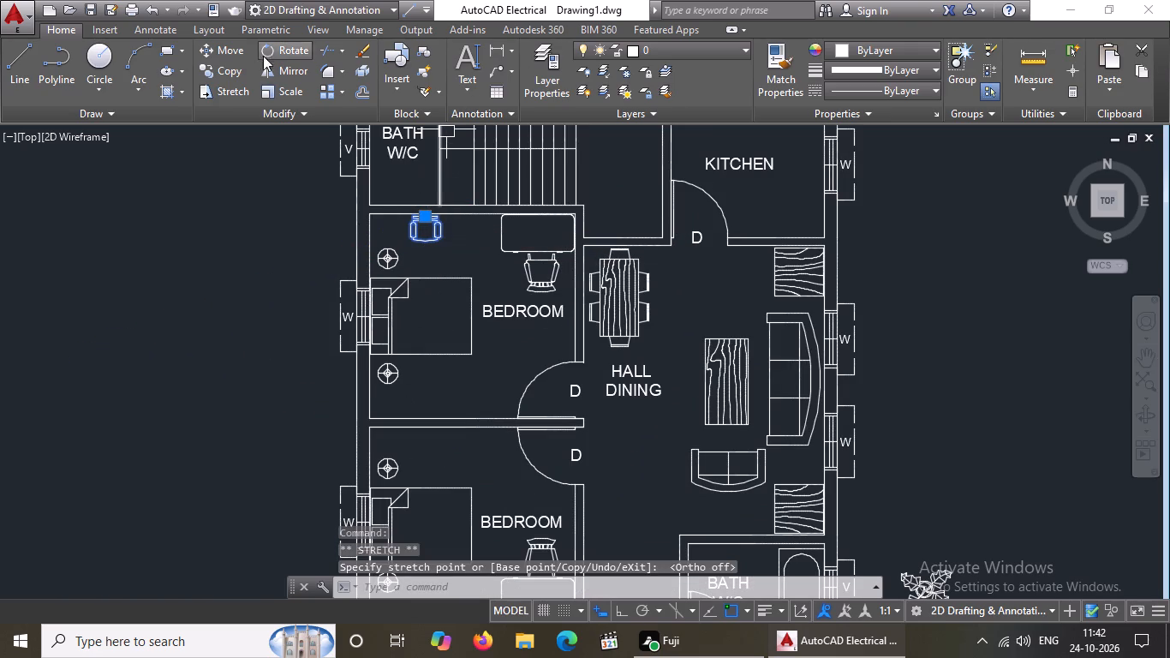
Copy the armchair at the bedroom's north wall about 12'-6" south to the matching spot in the middle bedroom.
{"action": "left_click", "coordinate": [218, 69]}
{"action": "left_click", "coordinate": [427, 230]}
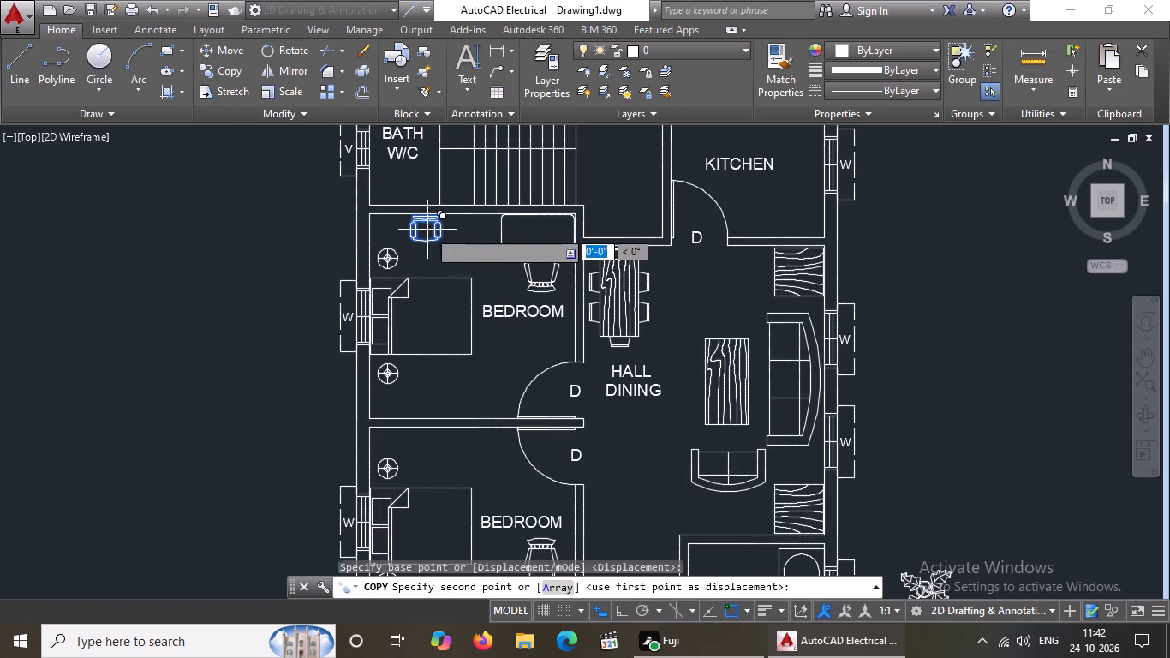
{"action": "left_click", "coordinate": [424, 444]}
{"action": "scroll", "coordinate": [479, 446], "scroll_direction": "down", "scroll_amount": 3}
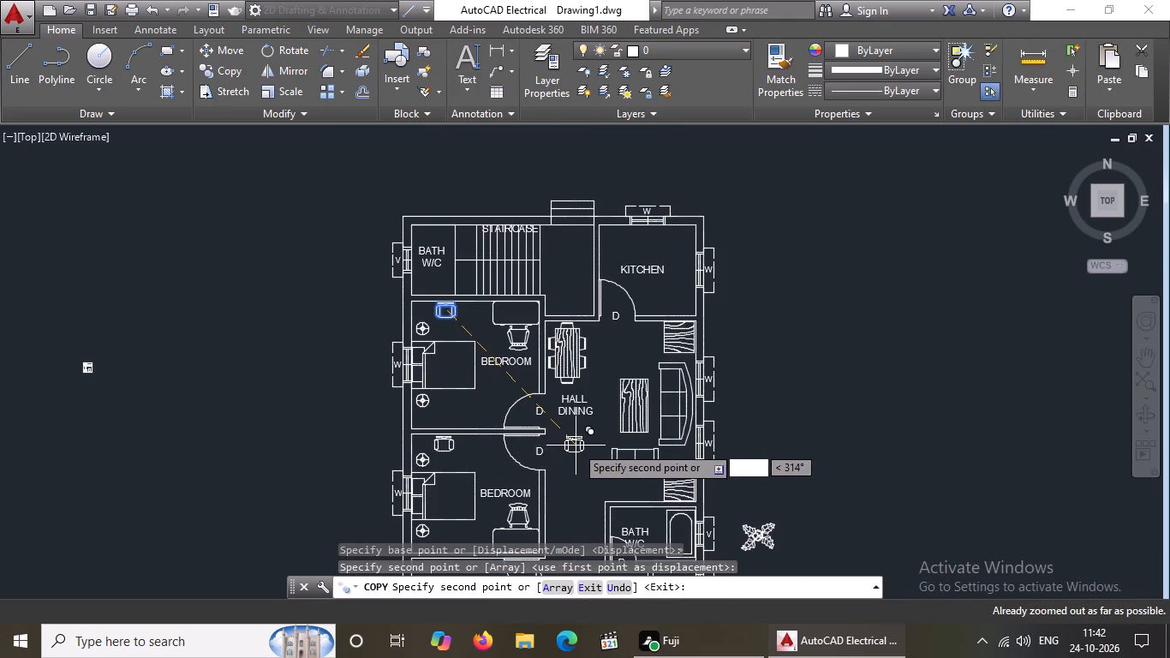
{"action": "scroll", "coordinate": [576, 446], "scroll_direction": "down", "scroll_amount": 2}
{"action": "key", "text": "Escape"}
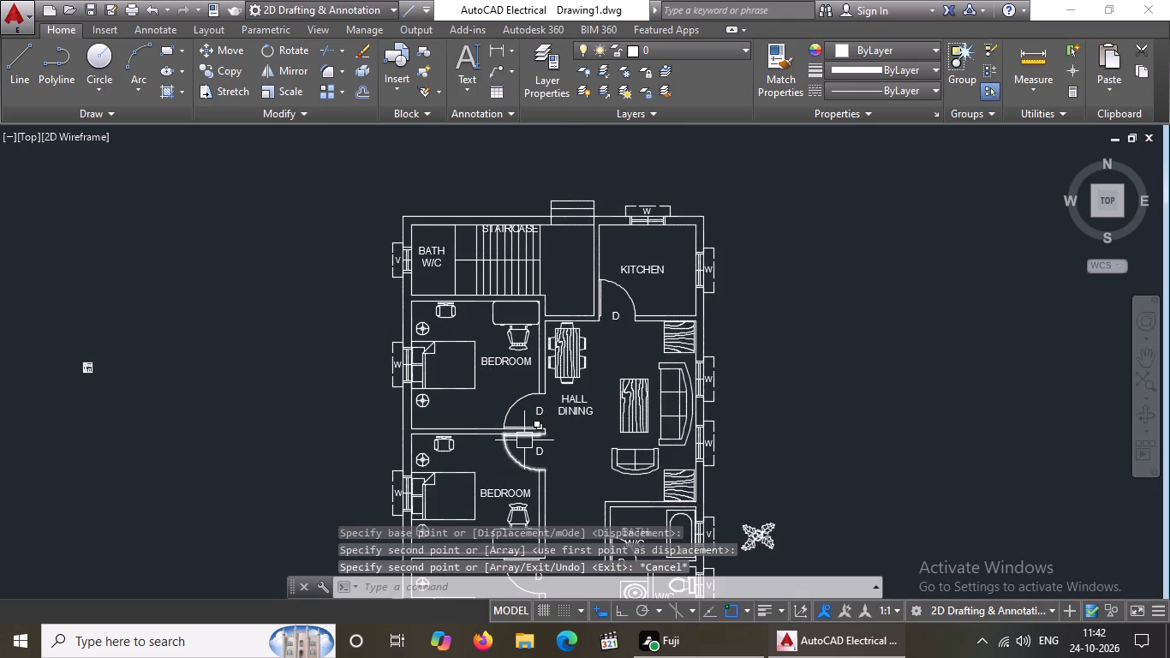
Move the small phone block from outside the plan into the northwest corner of the northernmost bedroom.
{"action": "left_click", "coordinate": [49, 327]}
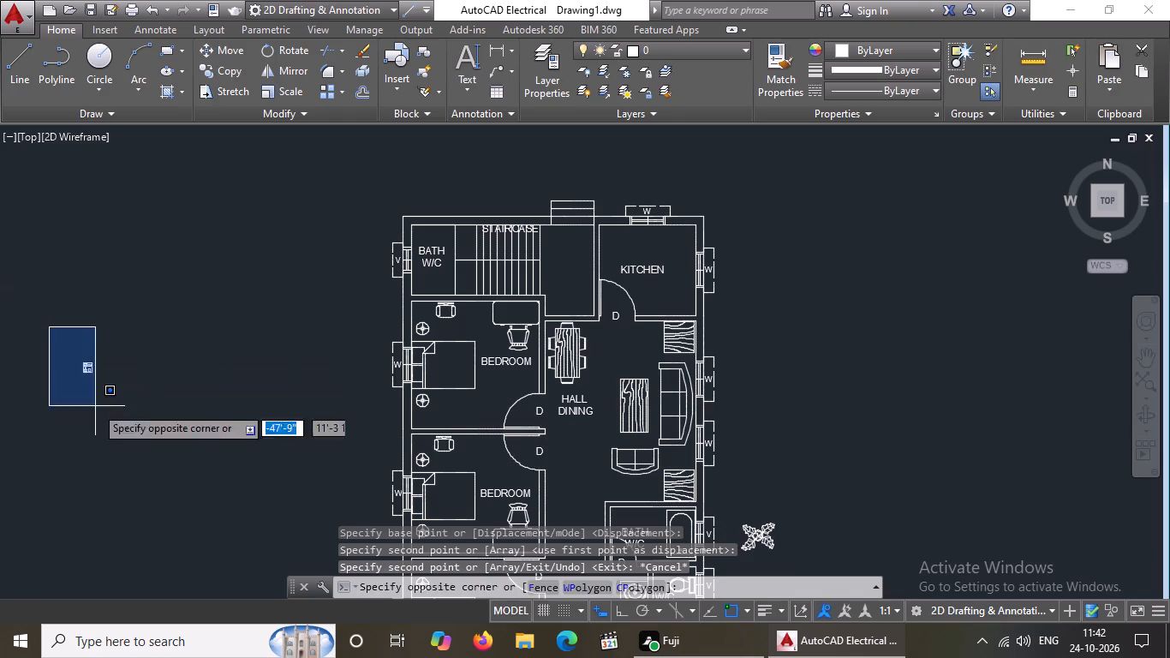
{"action": "left_click", "coordinate": [142, 421]}
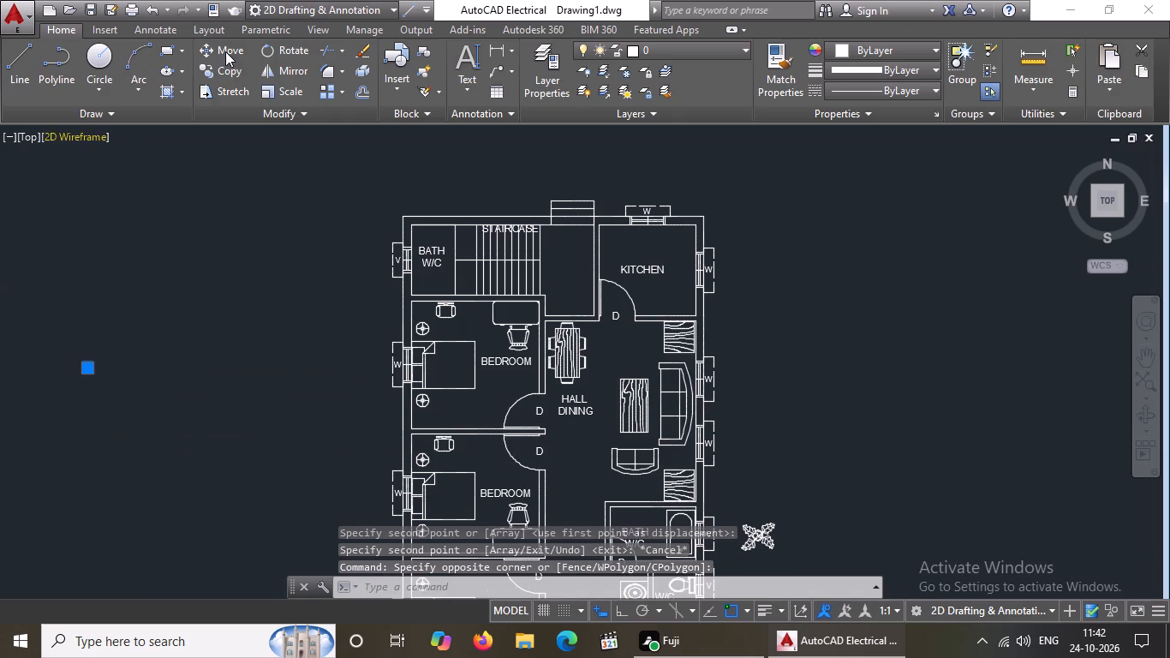
{"action": "left_click", "coordinate": [201, 45]}
{"action": "left_click_drag", "start_coordinate": [90, 366], "coordinate": [99, 366]}
{"action": "scroll", "coordinate": [436, 322], "scroll_direction": "up", "scroll_amount": 3}
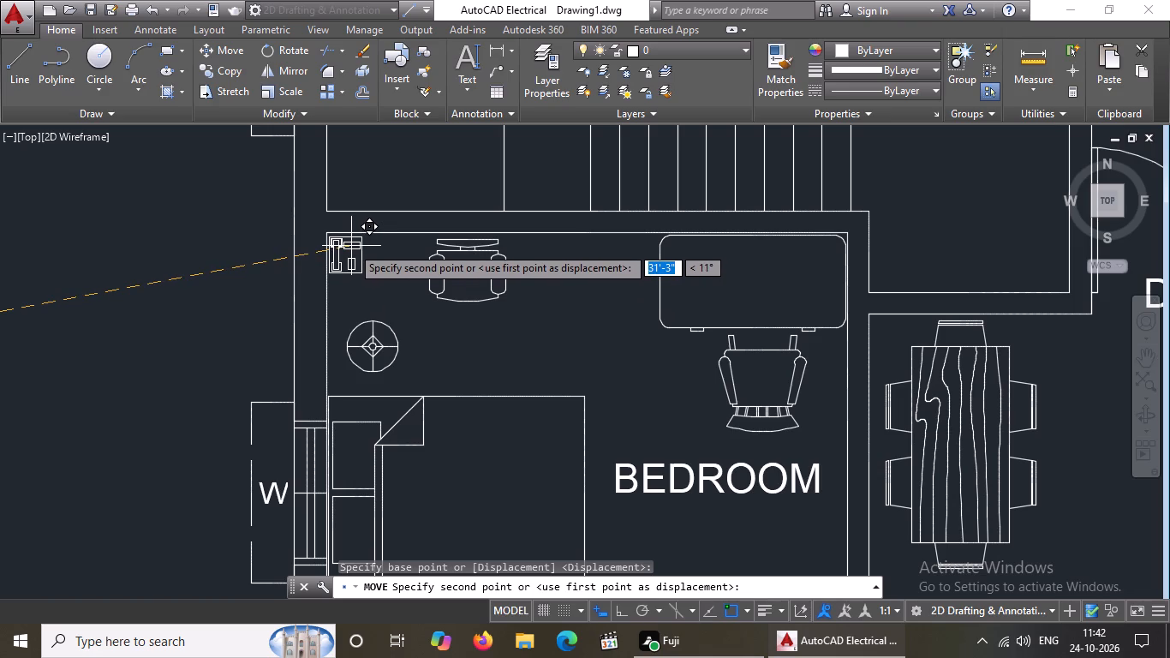
{"action": "left_click", "coordinate": [354, 245]}
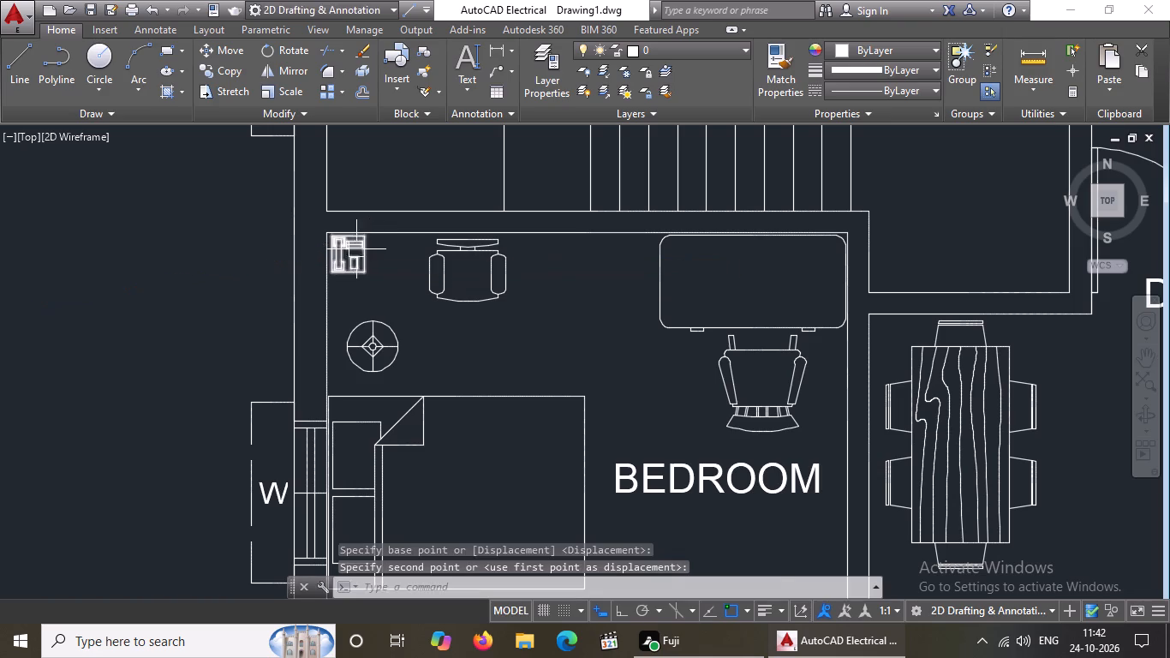
Copy the phone block about 12'-6" south into the northwest corner of the middle bedroom.
{"action": "scroll", "coordinate": [356, 249], "scroll_direction": "down", "scroll_amount": 3}
{"action": "scroll", "coordinate": [357, 250], "scroll_direction": "up", "scroll_amount": 3}
{"action": "left_click", "coordinate": [354, 259]}
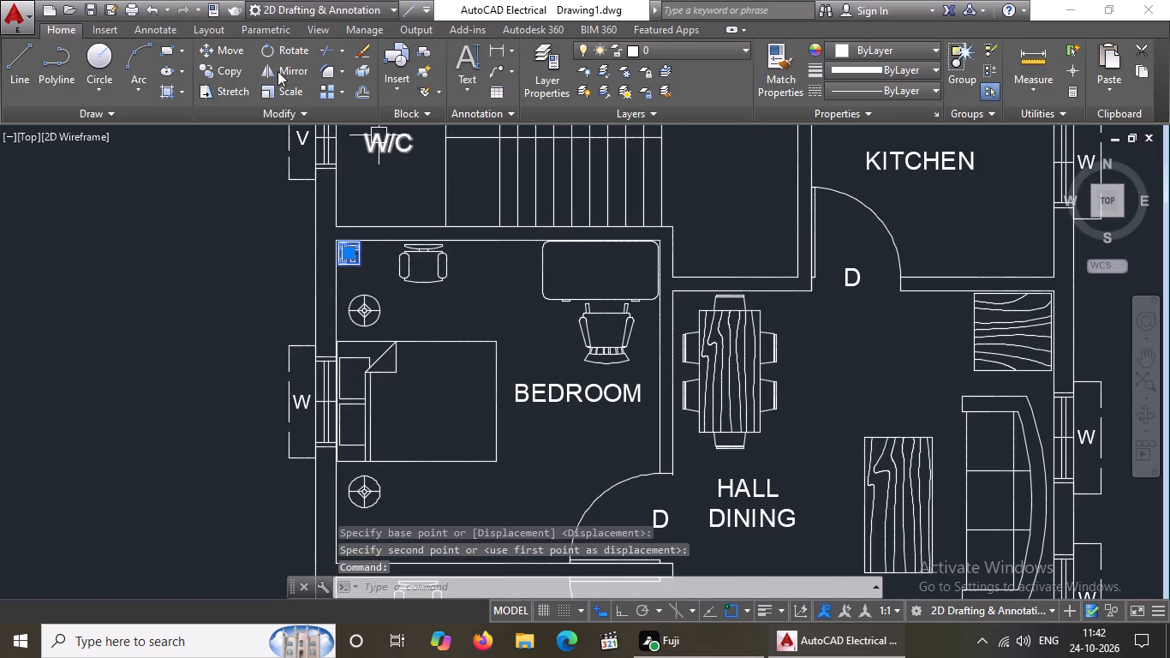
{"action": "left_click", "coordinate": [218, 72]}
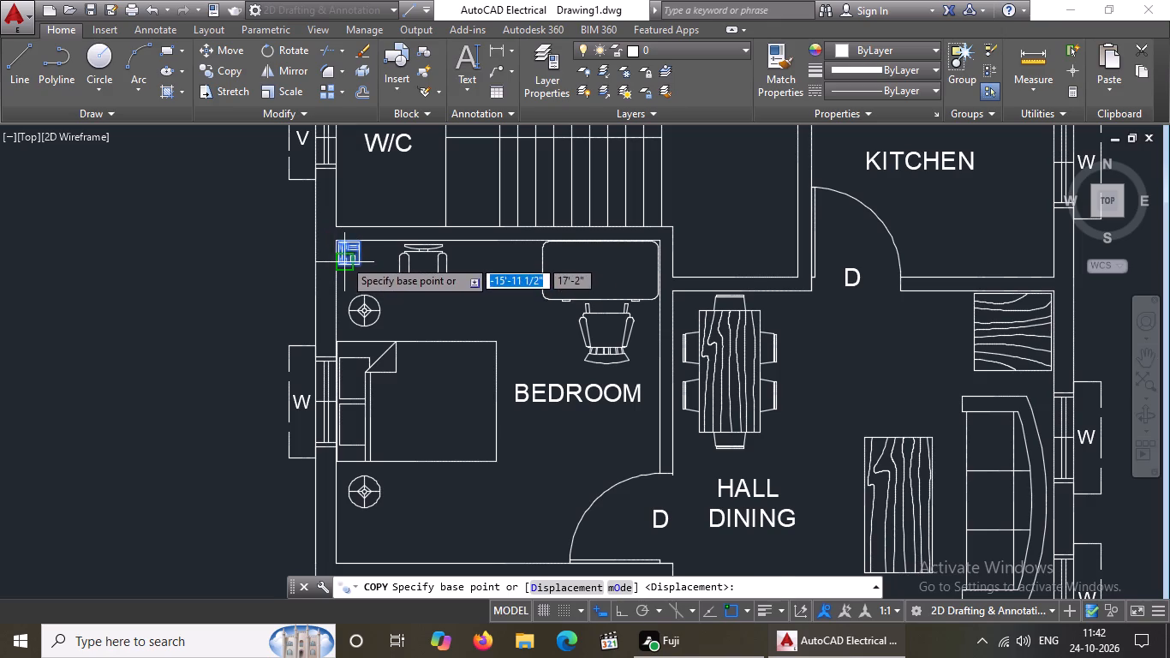
{"action": "left_click", "coordinate": [343, 259]}
{"action": "scroll", "coordinate": [364, 272], "scroll_direction": "down", "scroll_amount": 3}
{"action": "scroll", "coordinate": [355, 404], "scroll_direction": "up", "scroll_amount": 3}
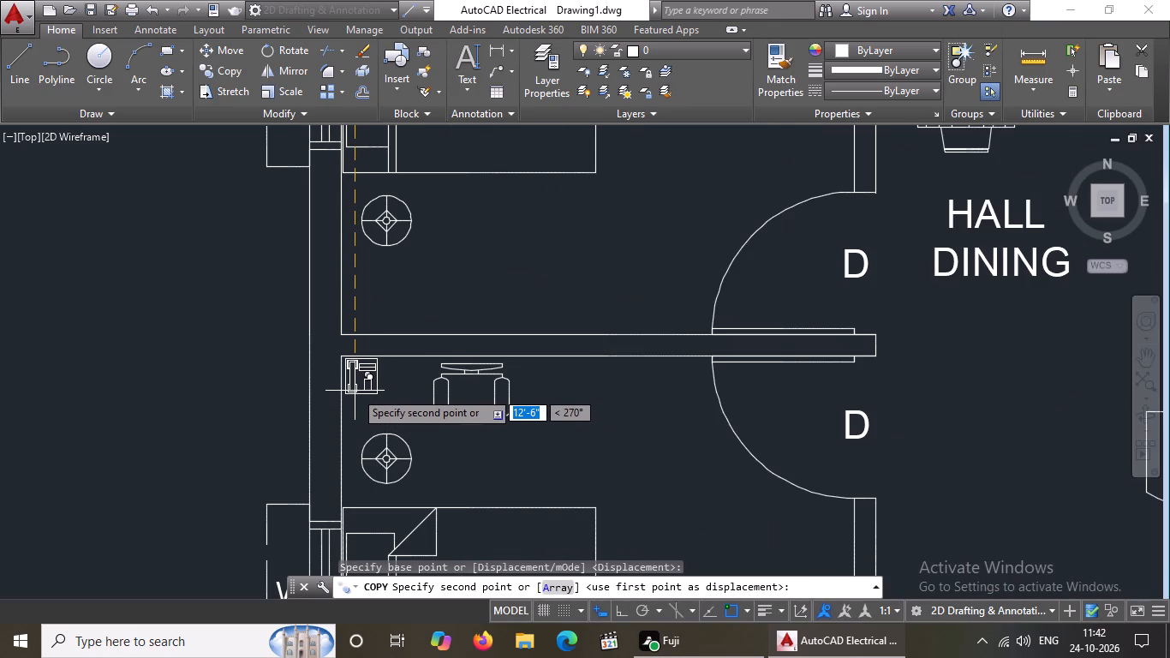
{"action": "left_click", "coordinate": [355, 391]}
{"action": "scroll", "coordinate": [383, 381], "scroll_direction": "down", "scroll_amount": 4}
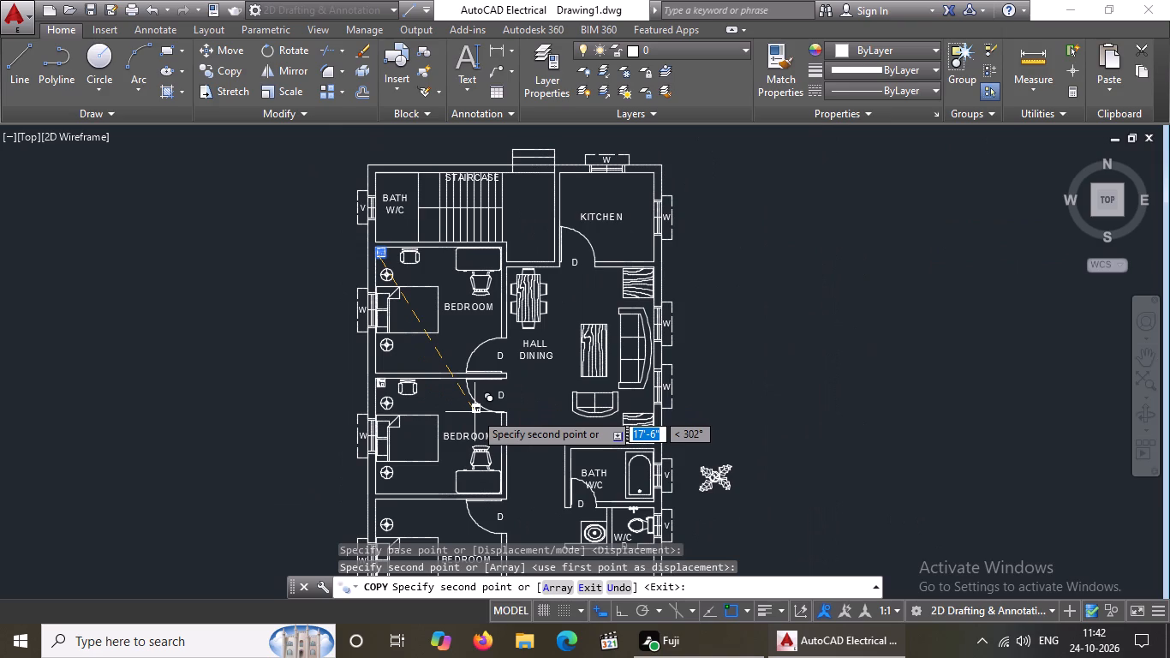
{"action": "key", "text": "Escape"}
{"action": "key", "text": "Escape"}
{"action": "key", "text": "Escape"}
{"action": "key", "text": "Escape"}
{"action": "key", "text": "Escape"}
{"action": "key", "text": "Escape"}
{"action": "key", "text": "Escape"}
{"action": "key", "text": "Escape"}
{"action": "key", "text": "Escape"}
{"action": "key", "text": "Escape"}
{"action": "key", "text": "Escape"}
{"action": "key", "text": "Escape"}
{"action": "key", "text": "Escape"}
{"action": "key", "text": "Escape"}
{"action": "key", "text": "Escape"}
{"action": "key", "text": "Escape"}
{"action": "key", "text": "Escape"}
{"action": "key", "text": "Escape"}
{"action": "key", "text": "Escape"}
{"action": "key", "text": "Escape"}
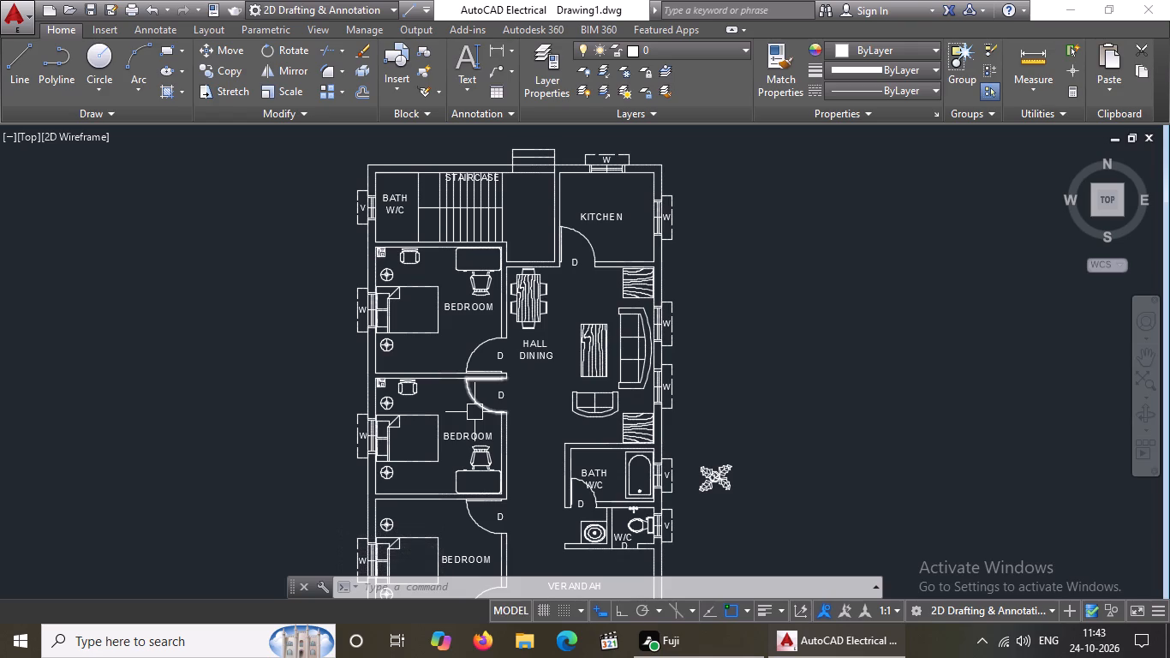
Move the plant block north, just outside the east wall between the two hall/dining windows.
{"action": "left_click", "coordinate": [726, 480]}
{"action": "left_click", "coordinate": [713, 477]}
{"action": "scroll", "coordinate": [591, 444], "scroll_direction": "down", "scroll_amount": 4}
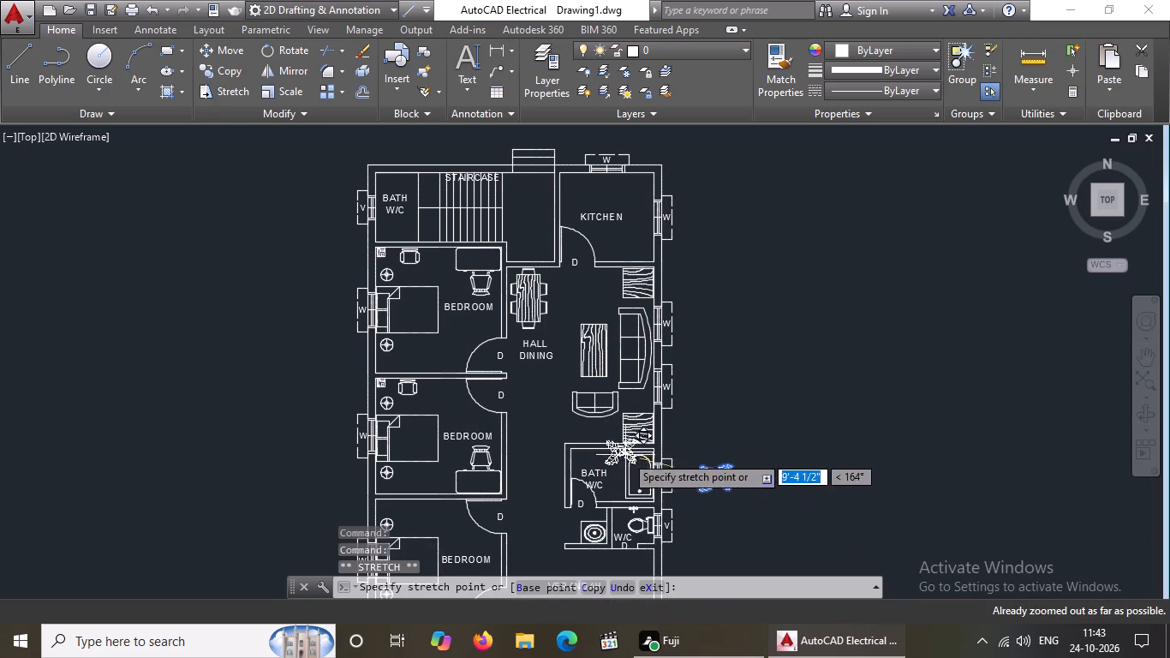
{"action": "middle_click_drag", "start_coordinate": [678, 444], "coordinate": [717, 339]}
{"action": "middle_click_drag", "start_coordinate": [762, 414], "coordinate": [743, 535]}
{"action": "left_click", "coordinate": [728, 380]}
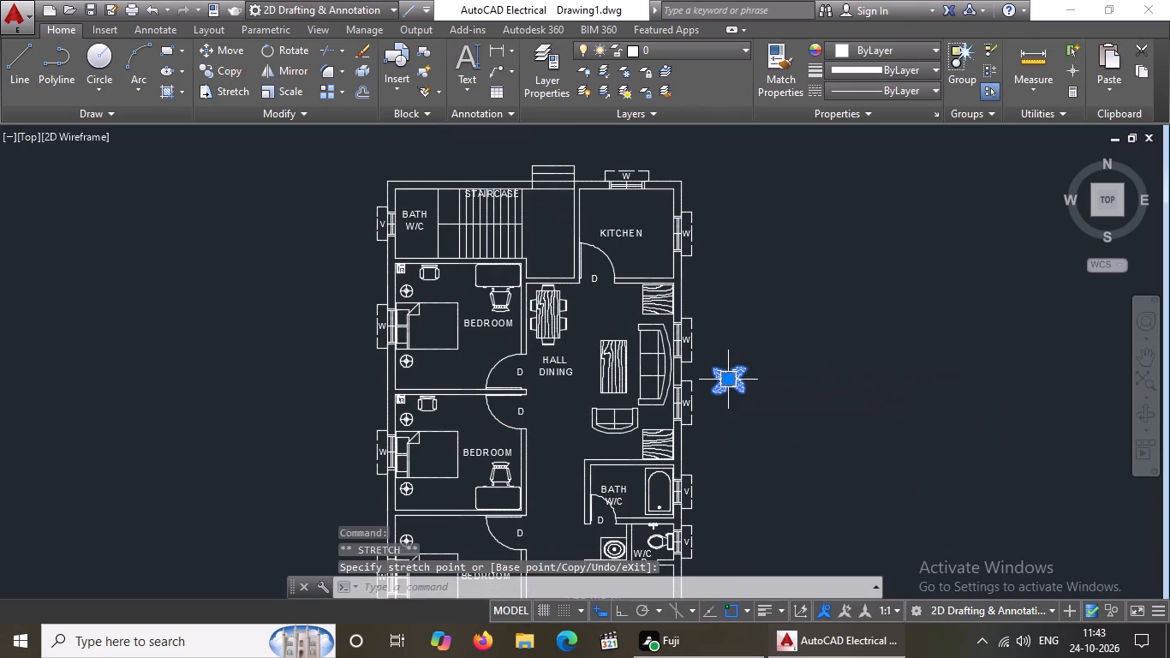
{"action": "key", "text": "Escape"}
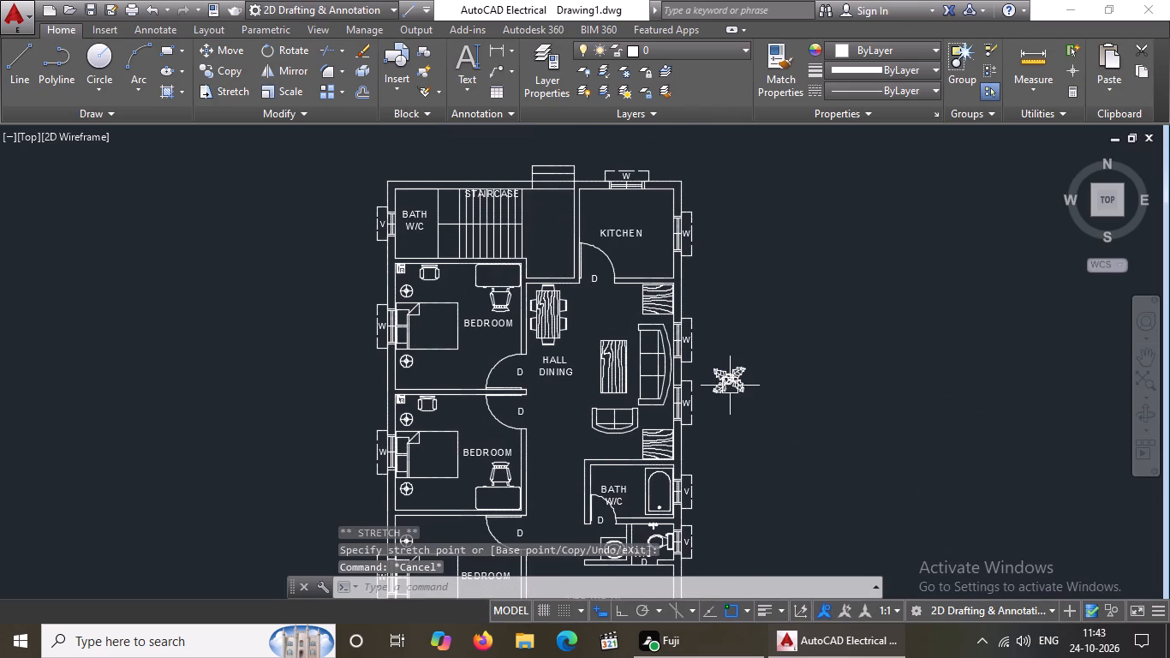
Open DesignCenter and browse to the blocks inside Kitchens.dwg in the DesignCenter sample folder.
{"action": "type", "text": "DC"}
{"action": "key", "text": "space"}
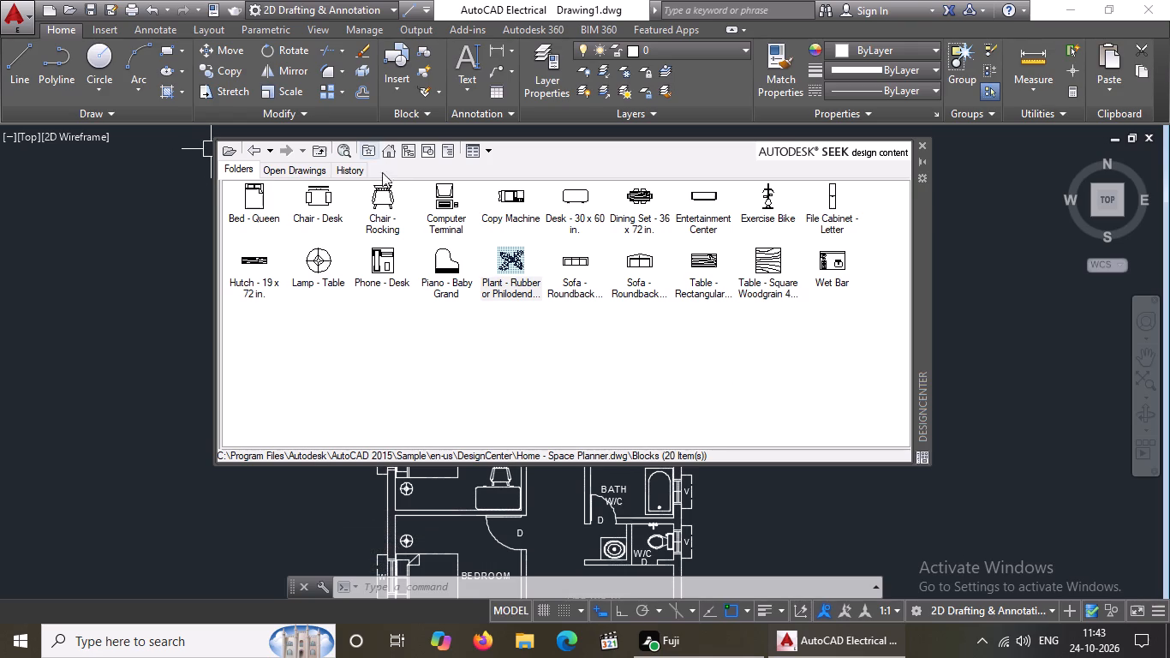
{"action": "left_click", "coordinate": [391, 142]}
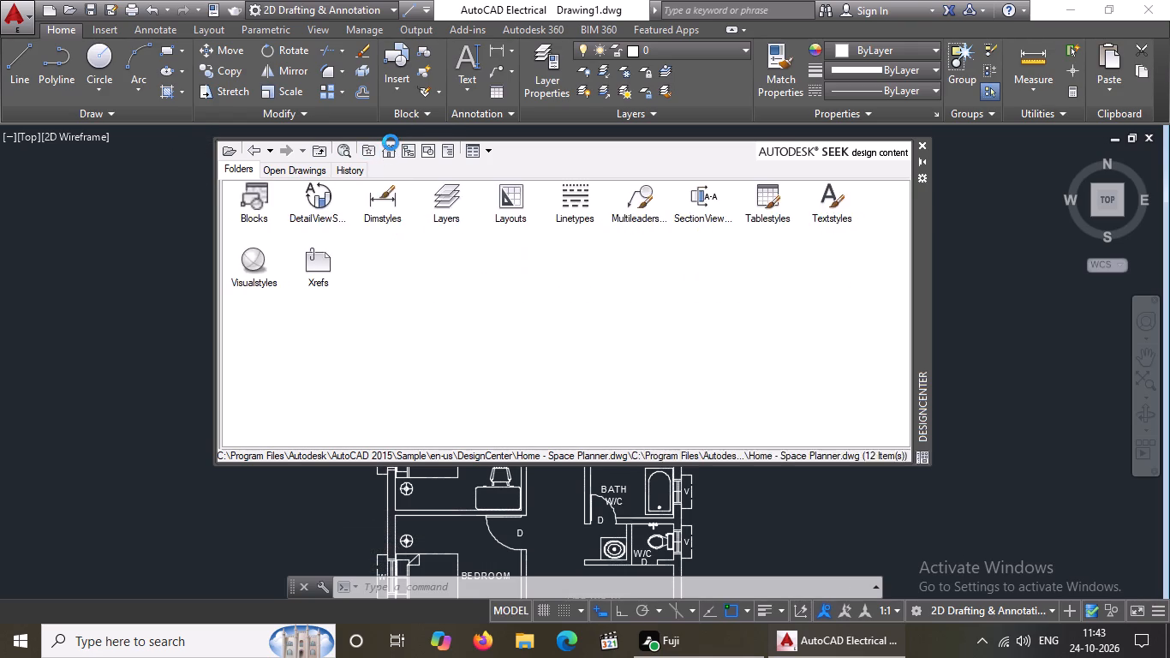
{"action": "double_click", "coordinate": [383, 202]}
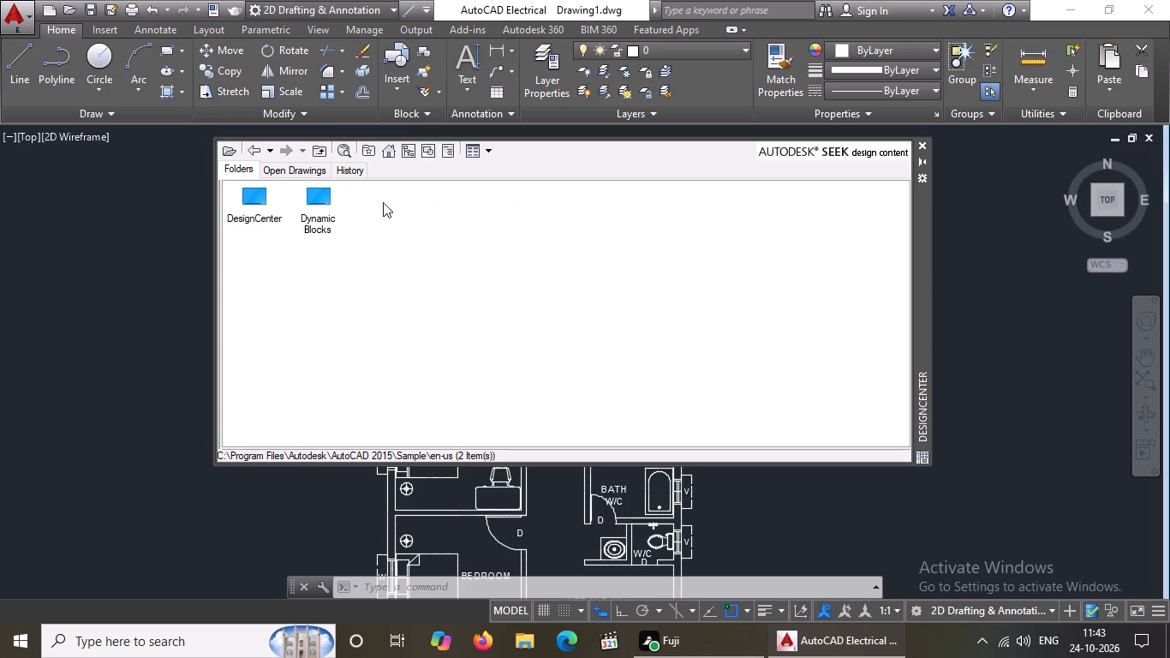
{"action": "double_click", "coordinate": [260, 202]}
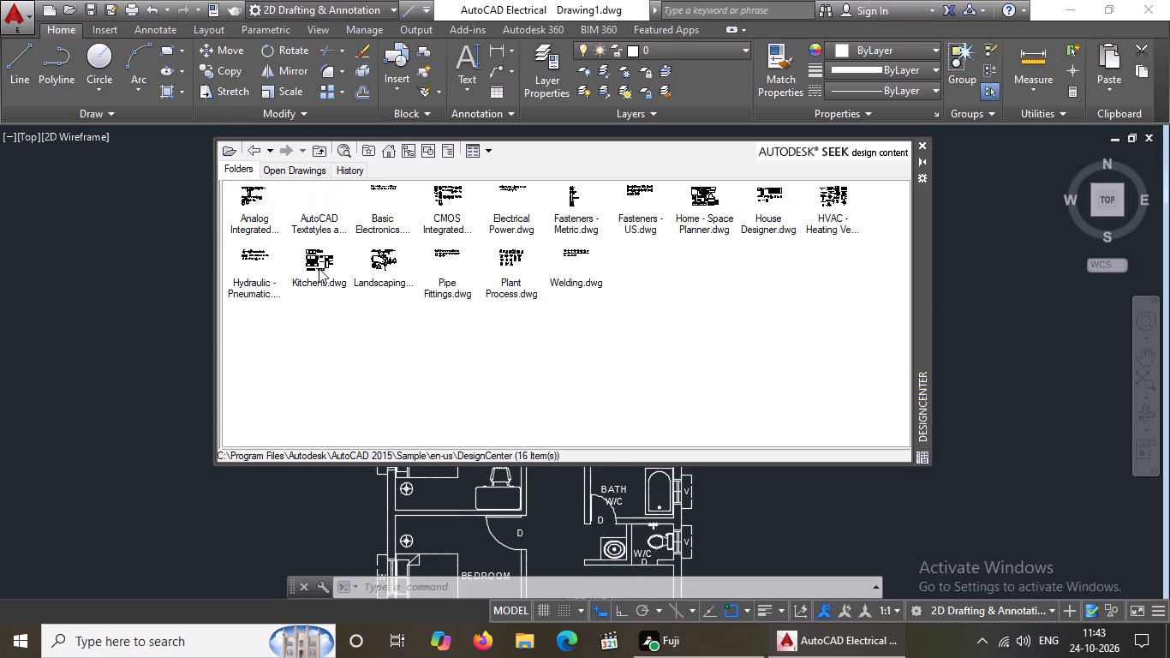
{"action": "double_click", "coordinate": [319, 268]}
{"action": "double_click", "coordinate": [242, 199]}
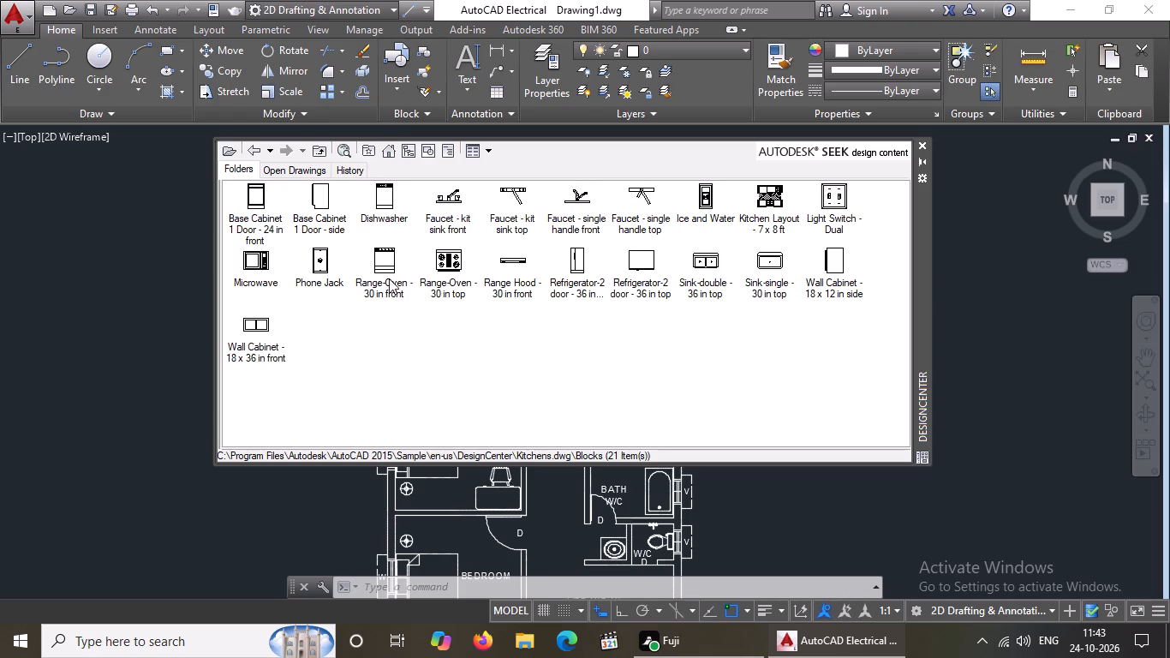
Insert the Range-Oven - 30 in top block at scale 1 in the empty space east of the plan.
{"action": "double_click", "coordinate": [445, 266]}
{"action": "left_click", "coordinate": [600, 421]}
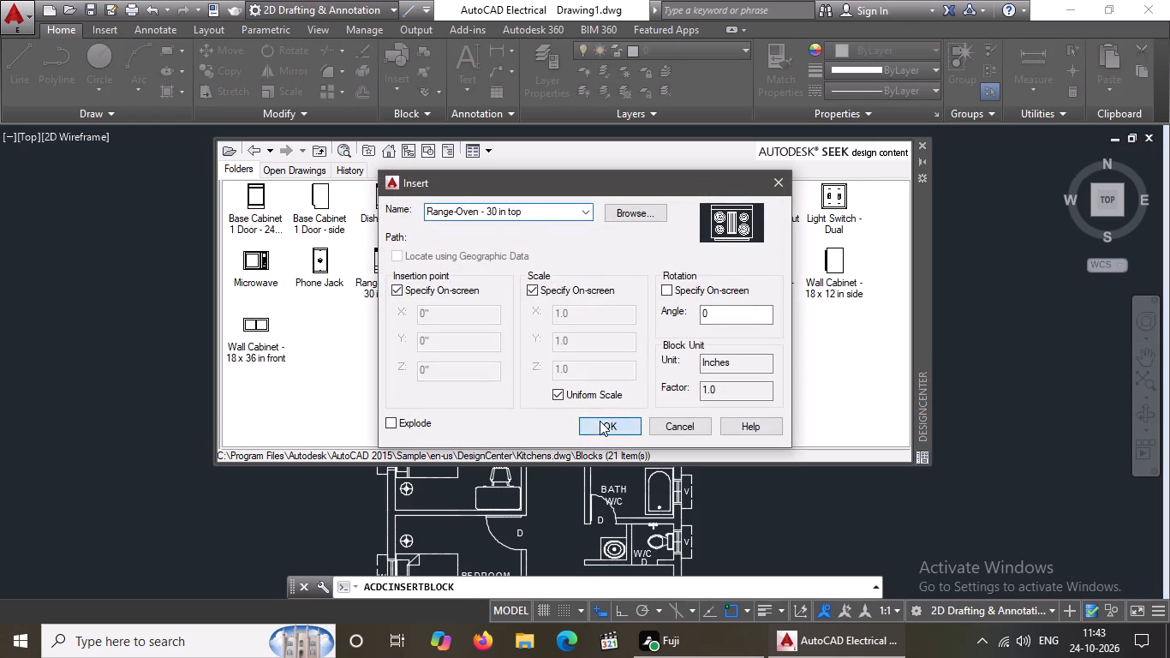
{"action": "left_click", "coordinate": [953, 316]}
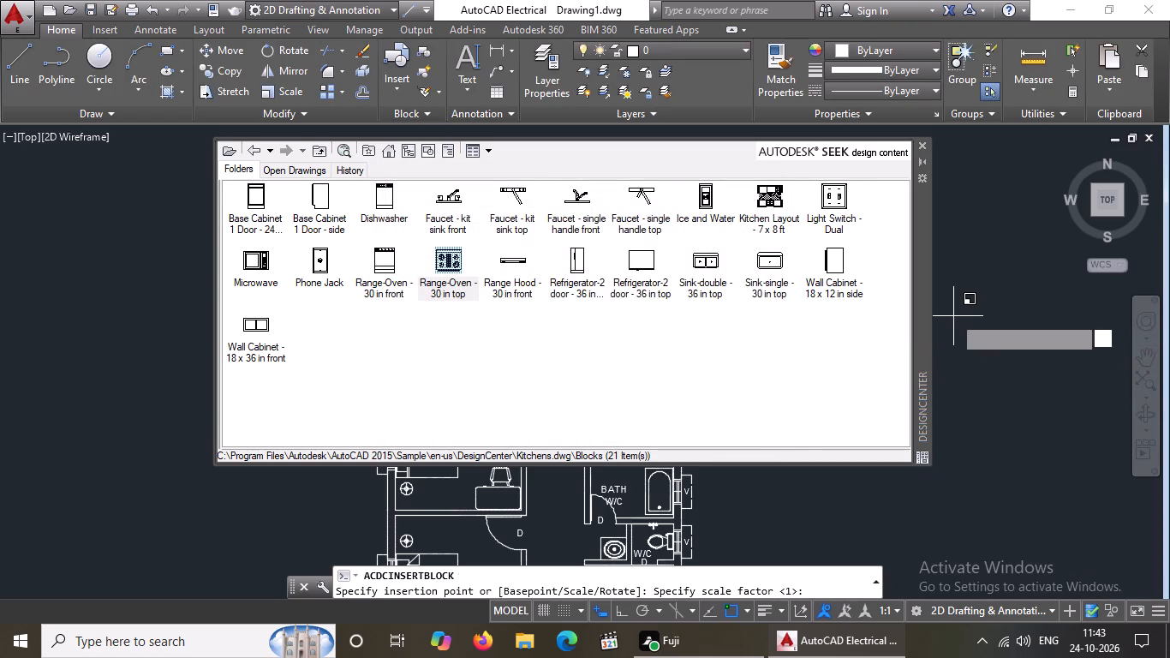
{"action": "key", "text": "Return"}
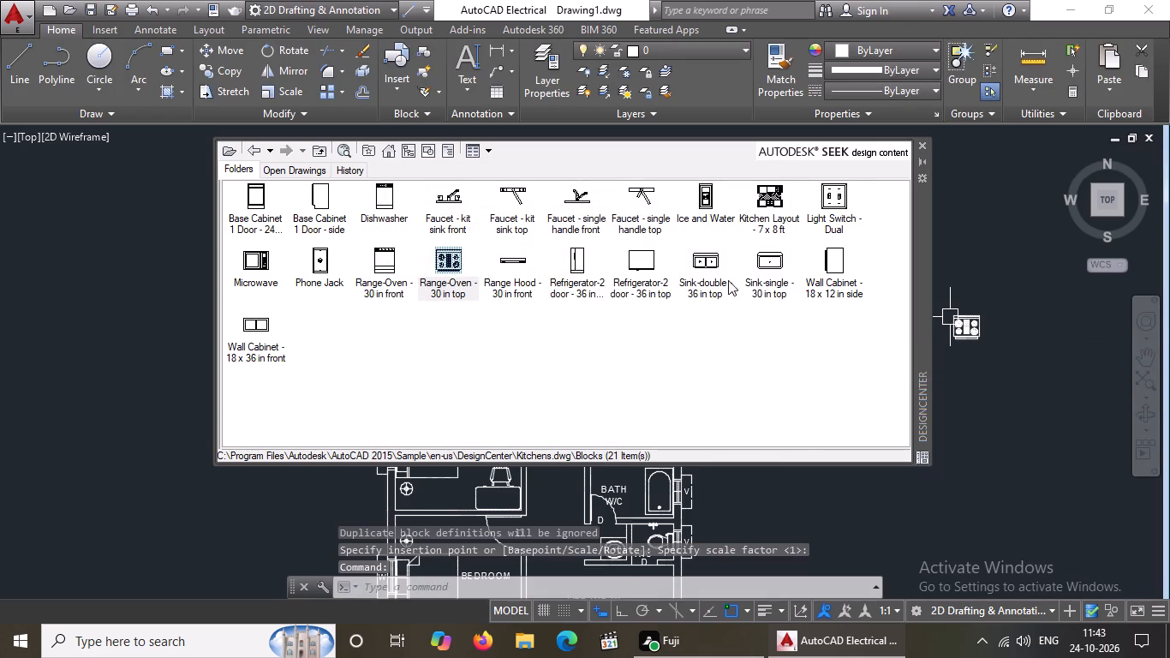
Place the Sink-double - 36 in top block just north of the range, outside the plan.
{"action": "left_click_drag", "start_coordinate": [709, 269], "coordinate": [973, 265]}
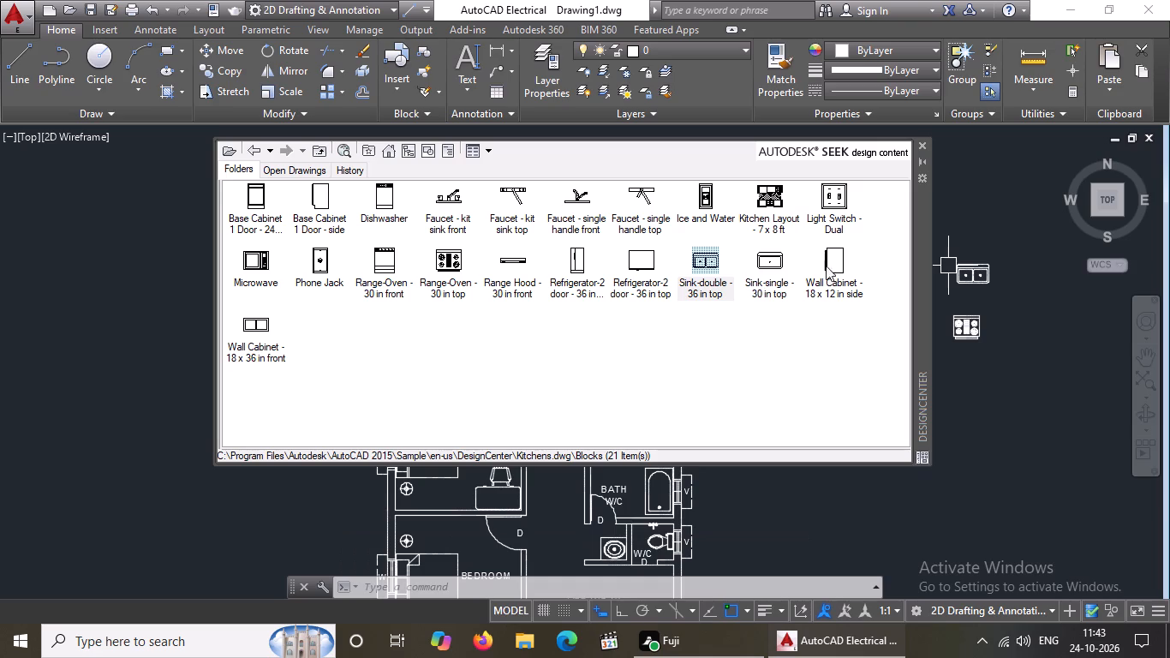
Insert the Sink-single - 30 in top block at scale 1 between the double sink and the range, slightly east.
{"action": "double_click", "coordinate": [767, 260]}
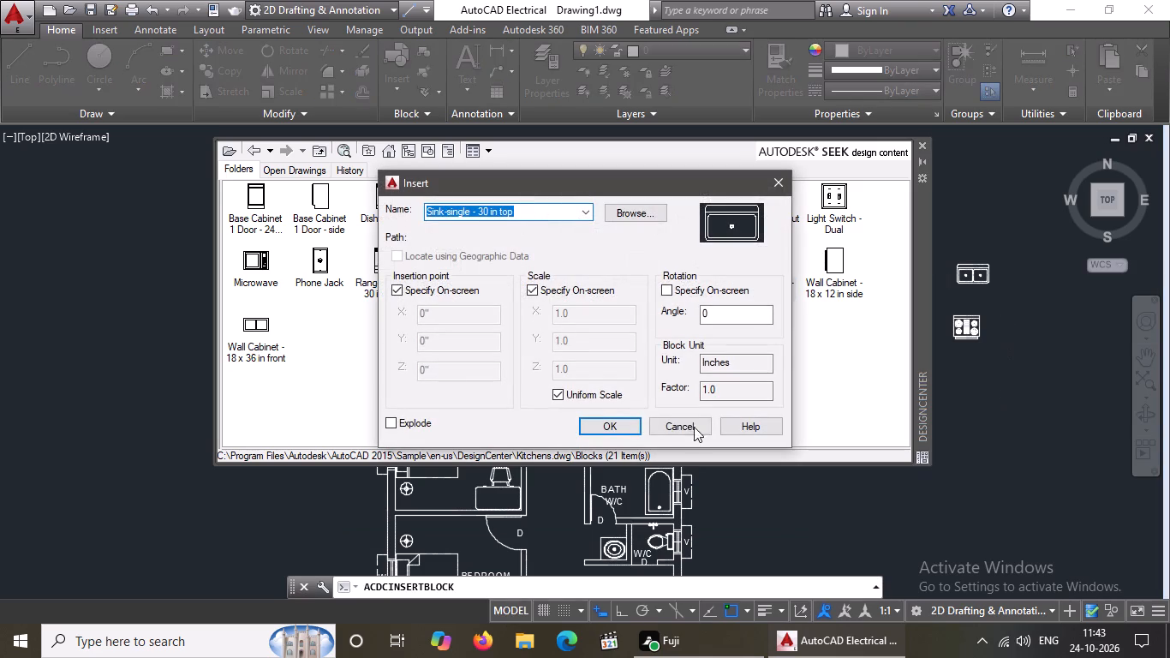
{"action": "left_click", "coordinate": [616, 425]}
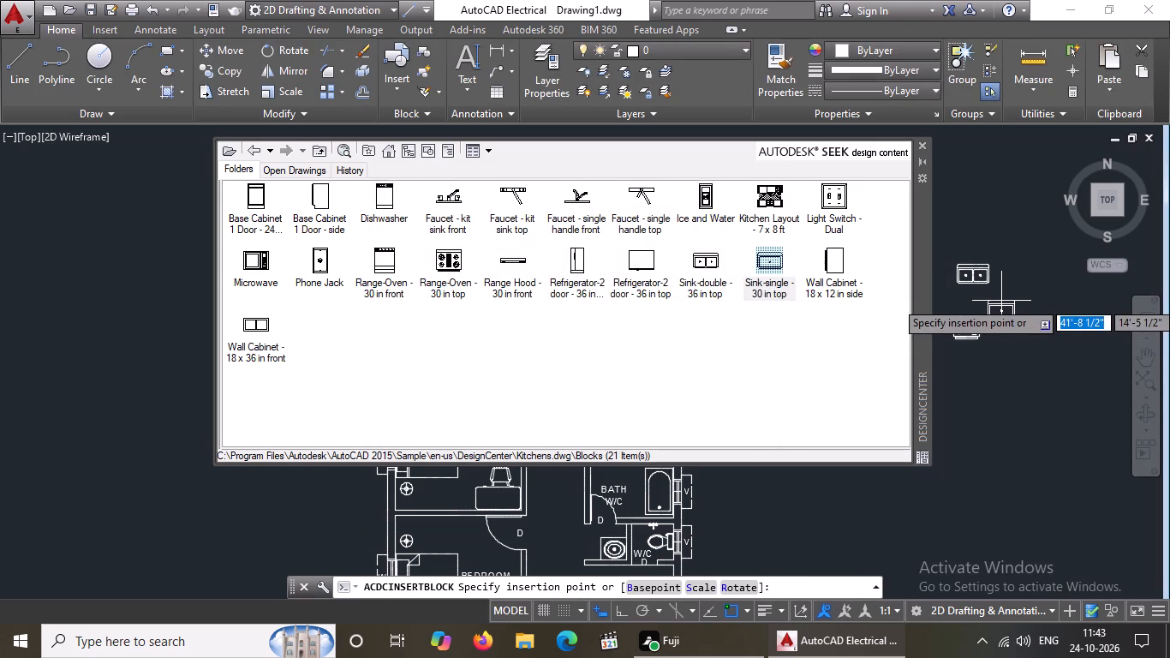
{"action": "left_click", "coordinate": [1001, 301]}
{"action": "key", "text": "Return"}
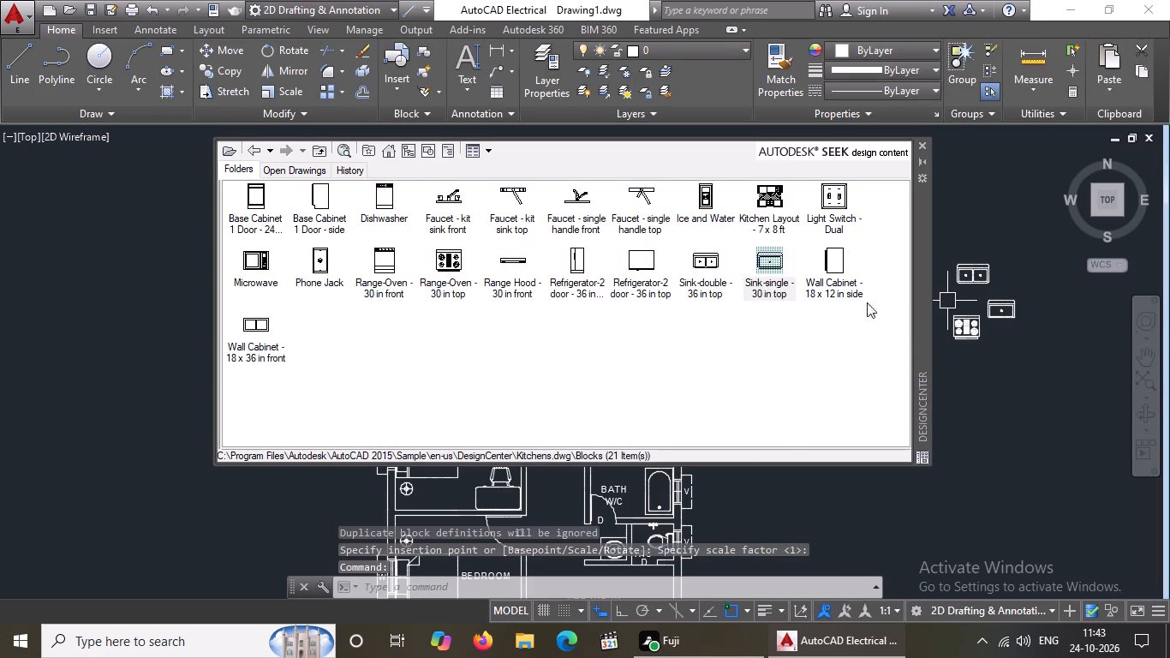
Insert the Wall Cabinet - 18 x 36 in front block at scale 1 just south of the range, and close DesignCenter.
{"action": "double_click", "coordinate": [236, 344]}
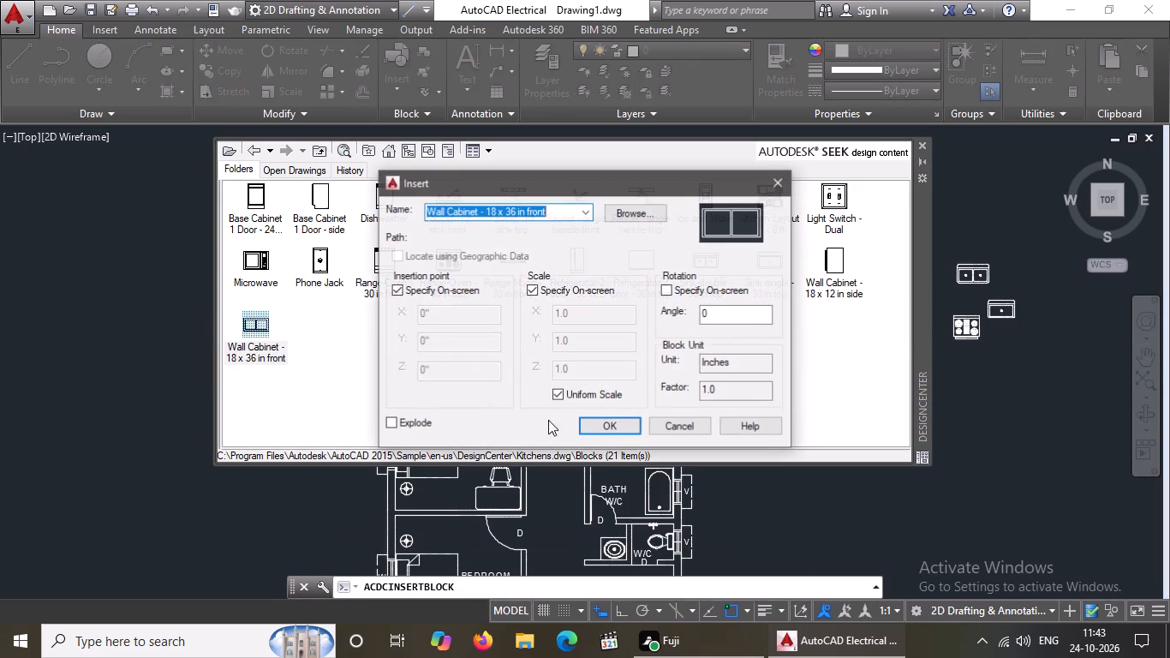
{"action": "left_click", "coordinate": [593, 422]}
{"action": "left_click", "coordinate": [964, 359]}
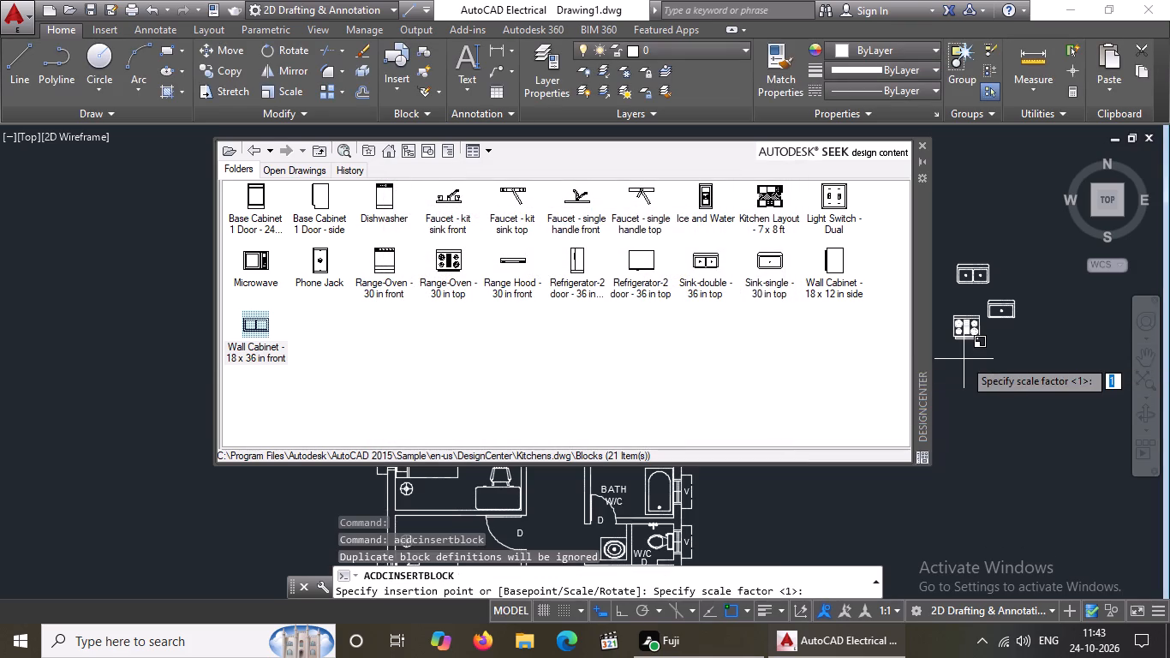
{"action": "key", "text": "Return"}
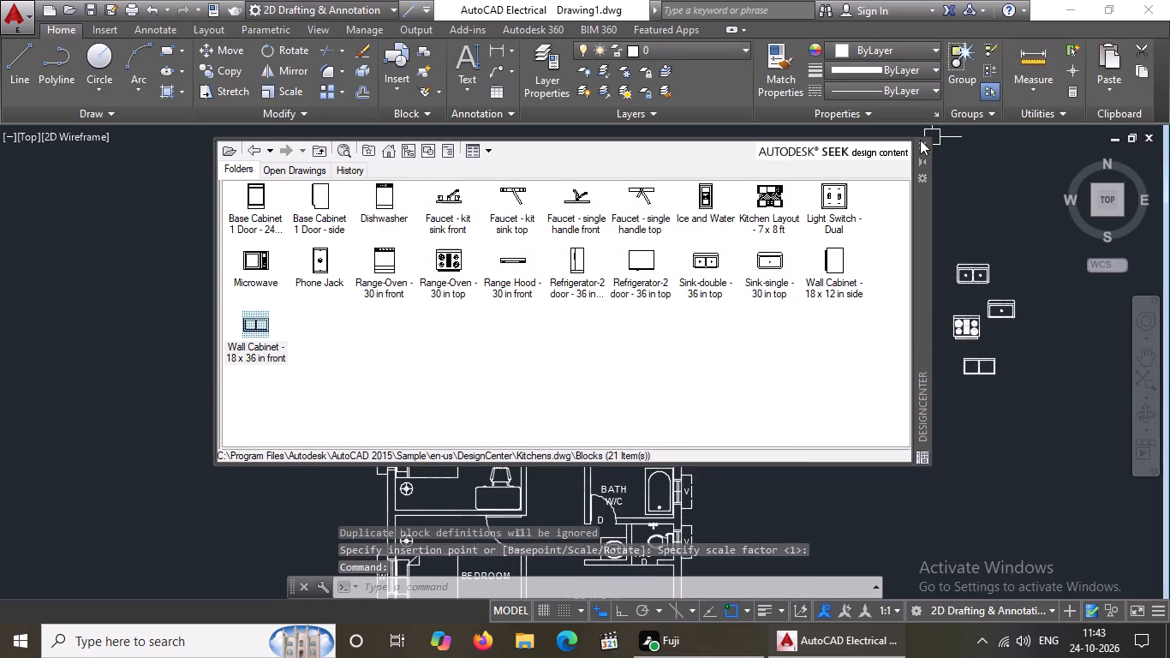
{"action": "left_click", "coordinate": [920, 140]}
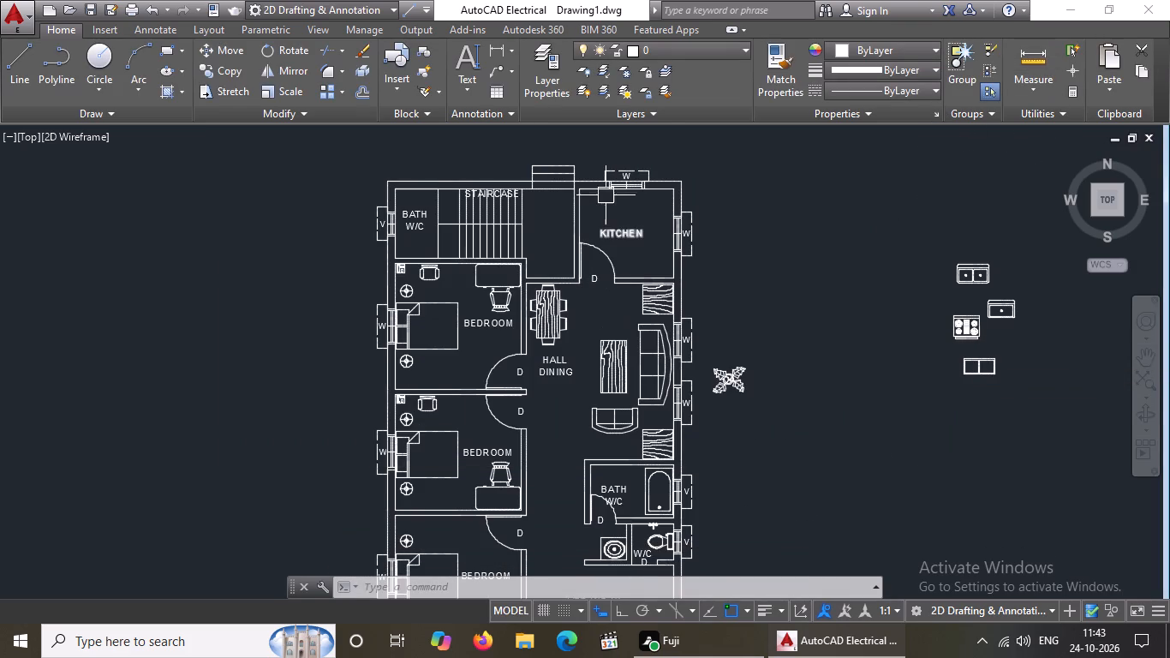
Move the range block into the kitchen, its back against the north wall under the window.
{"action": "scroll", "coordinate": [606, 191], "scroll_direction": "up", "scroll_amount": 1}
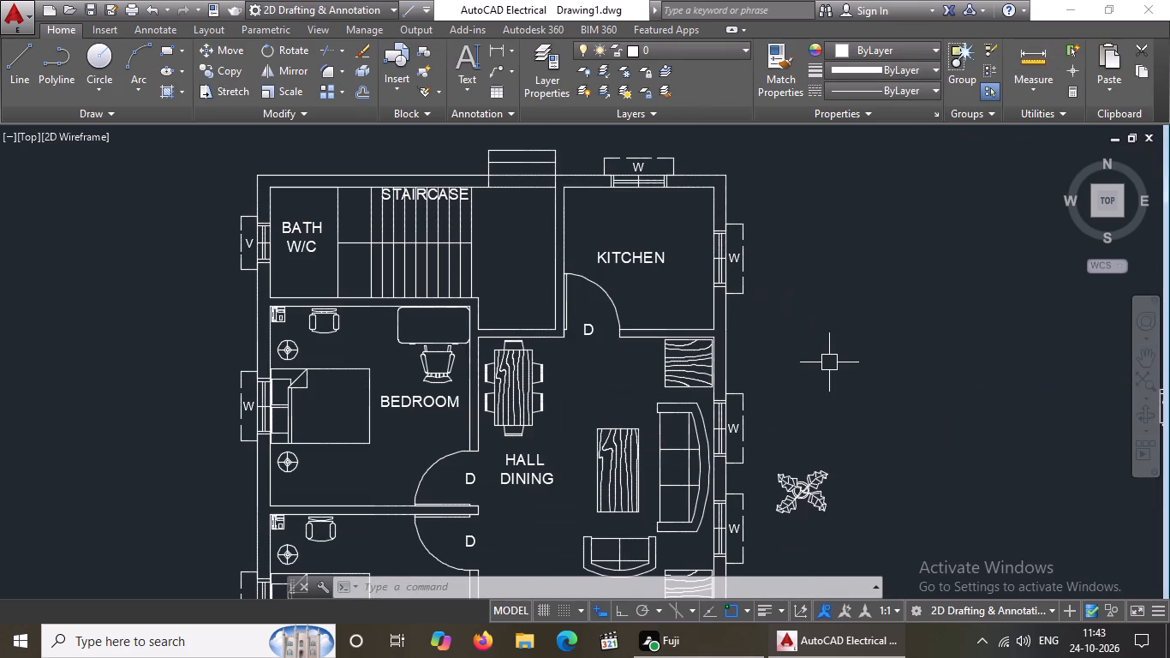
{"action": "scroll", "coordinate": [837, 372], "scroll_direction": "down", "scroll_amount": 3}
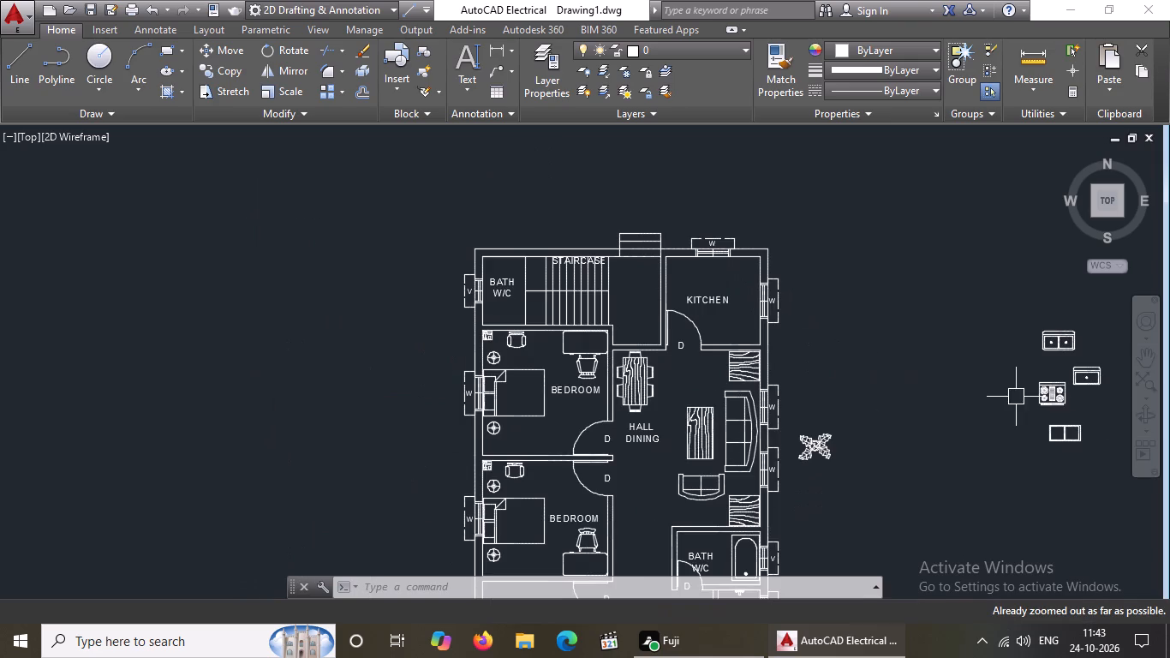
{"action": "scroll", "coordinate": [1097, 363], "scroll_direction": "up", "scroll_amount": 2}
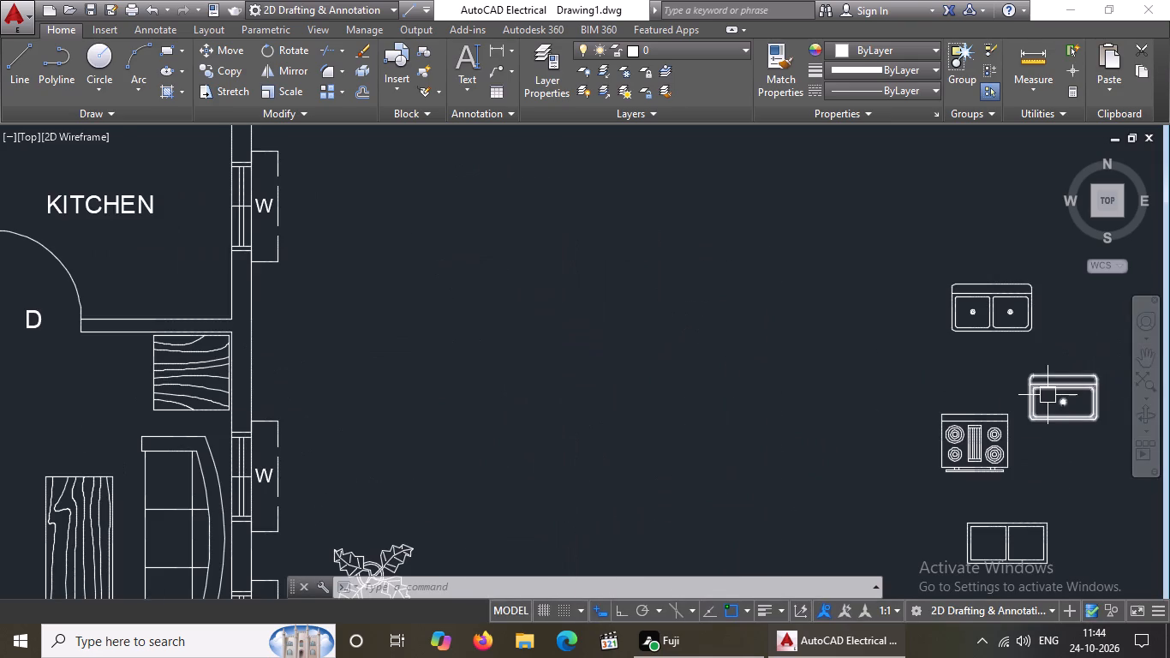
{"action": "scroll", "coordinate": [1042, 396], "scroll_direction": "down", "scroll_amount": 3}
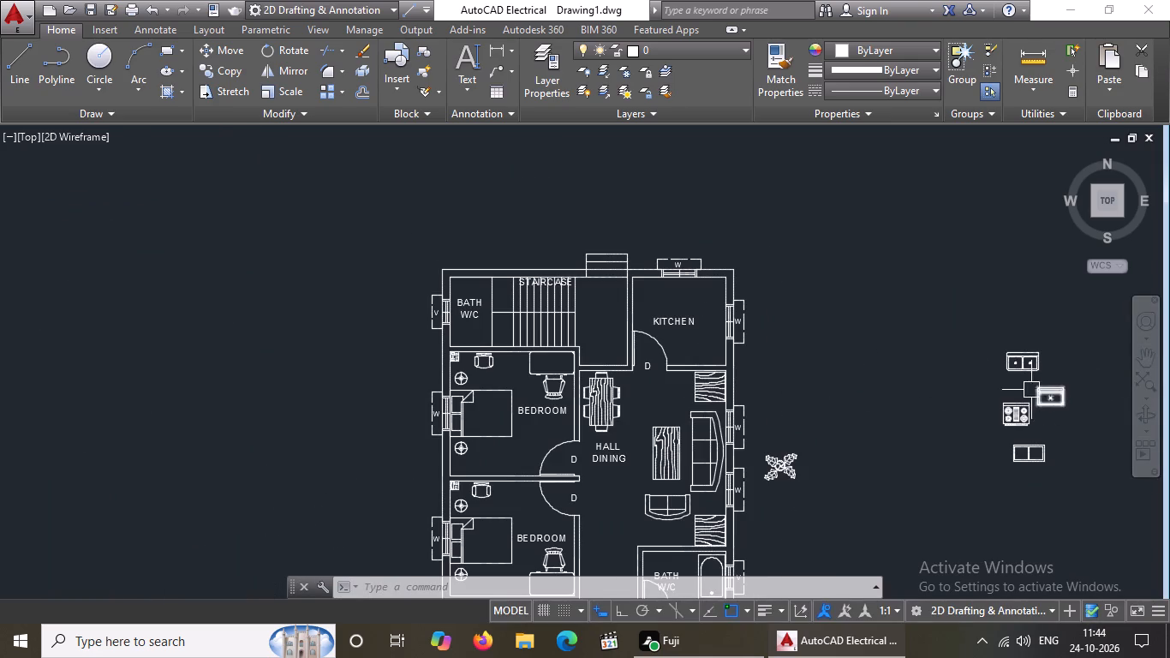
{"action": "left_click", "coordinate": [1023, 409]}
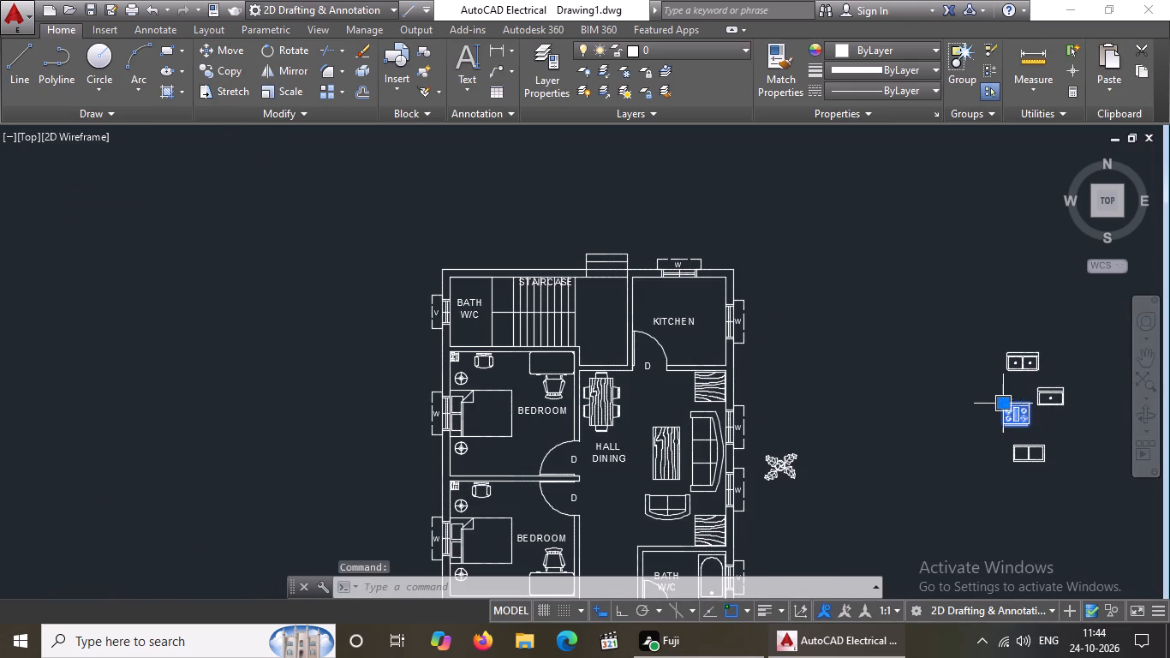
{"action": "left_click", "coordinate": [1005, 402]}
{"action": "scroll", "coordinate": [664, 275], "scroll_direction": "up", "scroll_amount": 3}
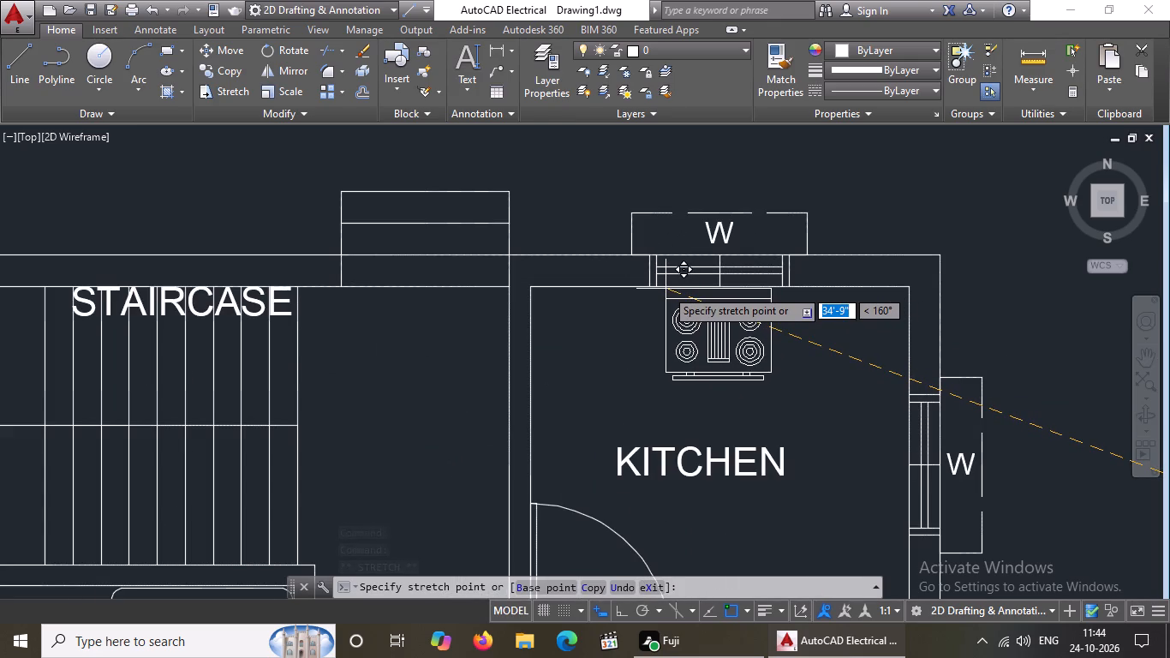
{"action": "left_click", "coordinate": [666, 288]}
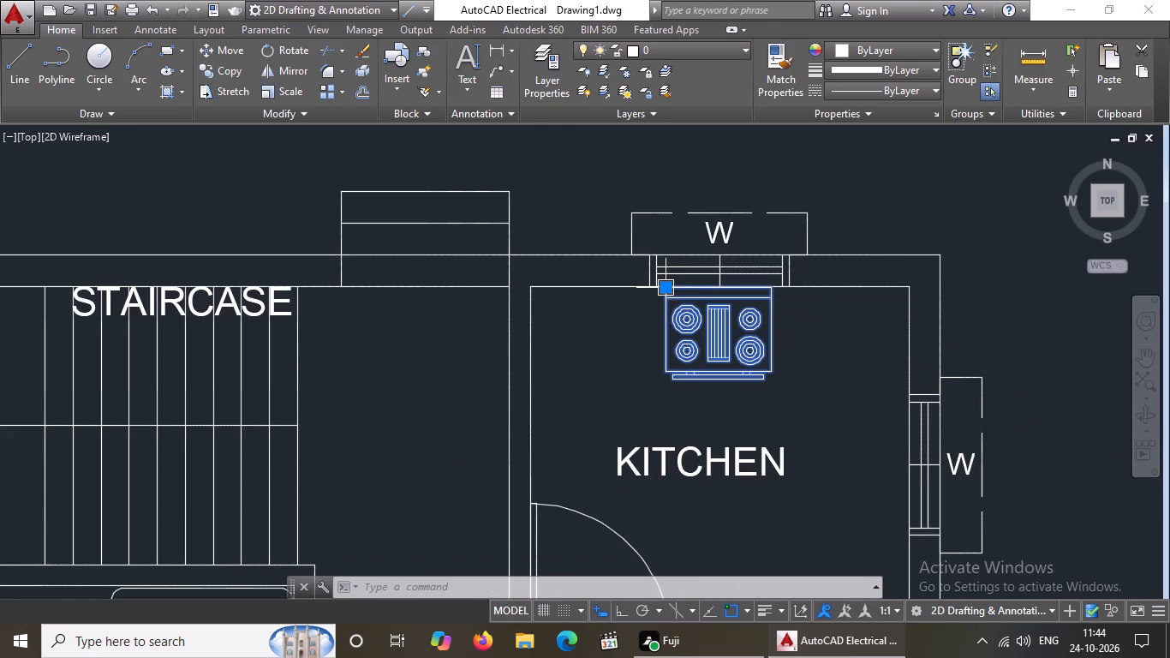
Rotate the double sink outside the plan 90° counterclockwise with Ortho on.
{"action": "scroll", "coordinate": [683, 295], "scroll_direction": "down", "scroll_amount": 3}
{"action": "scroll", "coordinate": [809, 398], "scroll_direction": "down", "scroll_amount": 3}
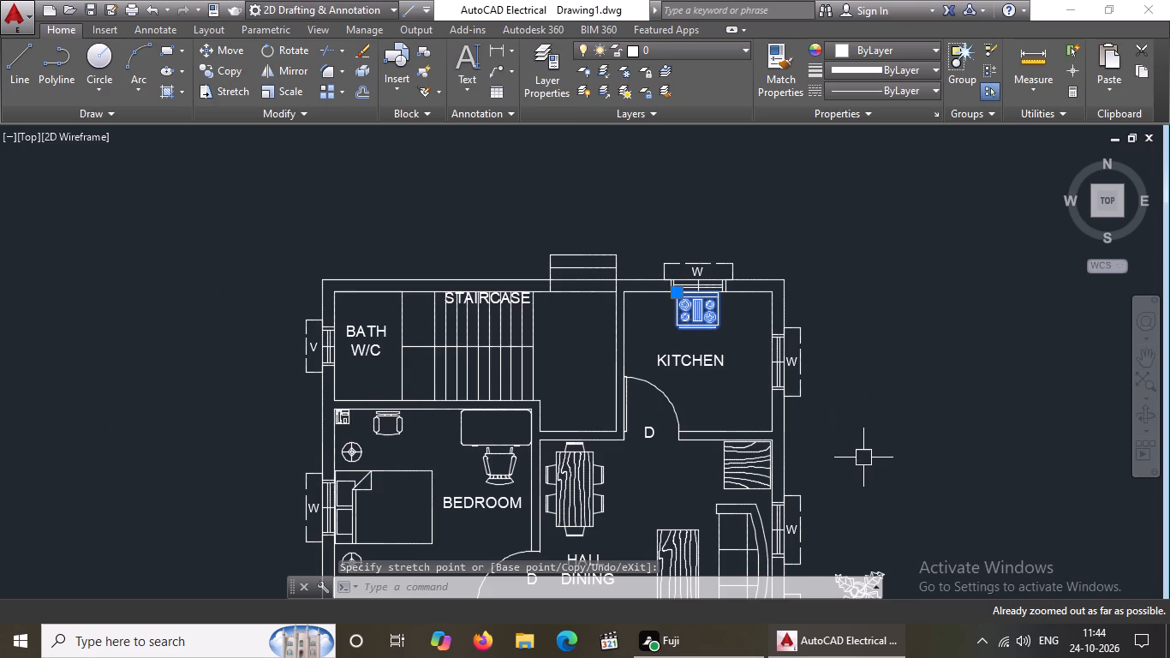
{"action": "middle_click_drag", "start_coordinate": [701, 422], "coordinate": [461, 386]}
{"action": "left_click", "coordinate": [988, 386]}
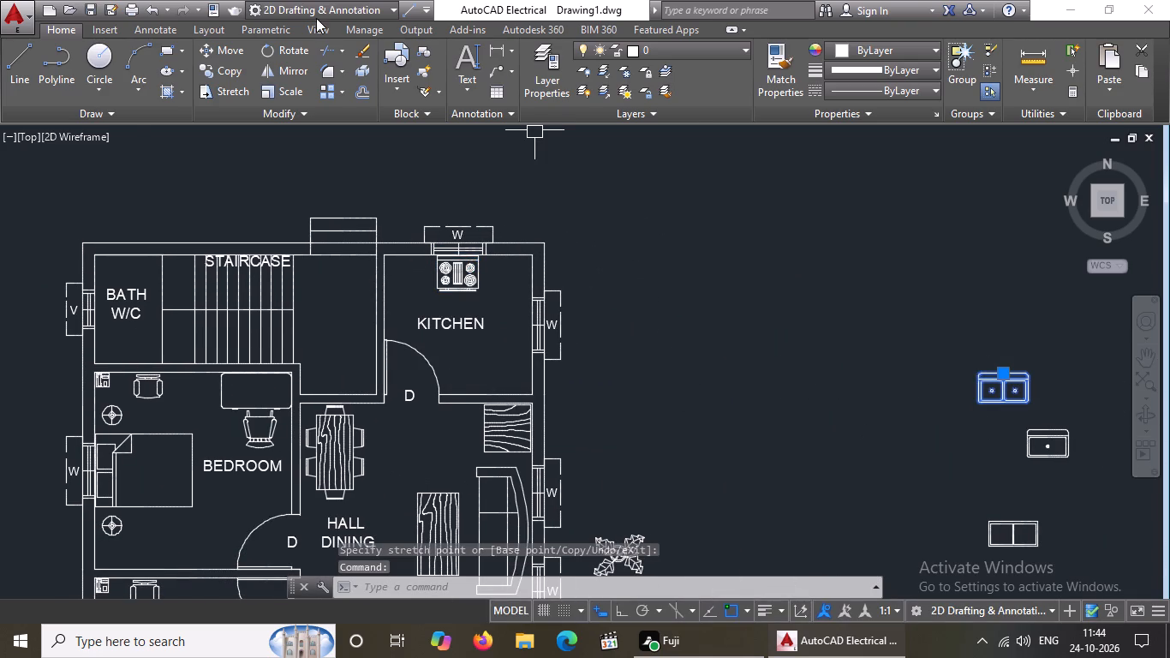
{"action": "left_click_drag", "start_coordinate": [282, 48], "coordinate": [296, 52]}
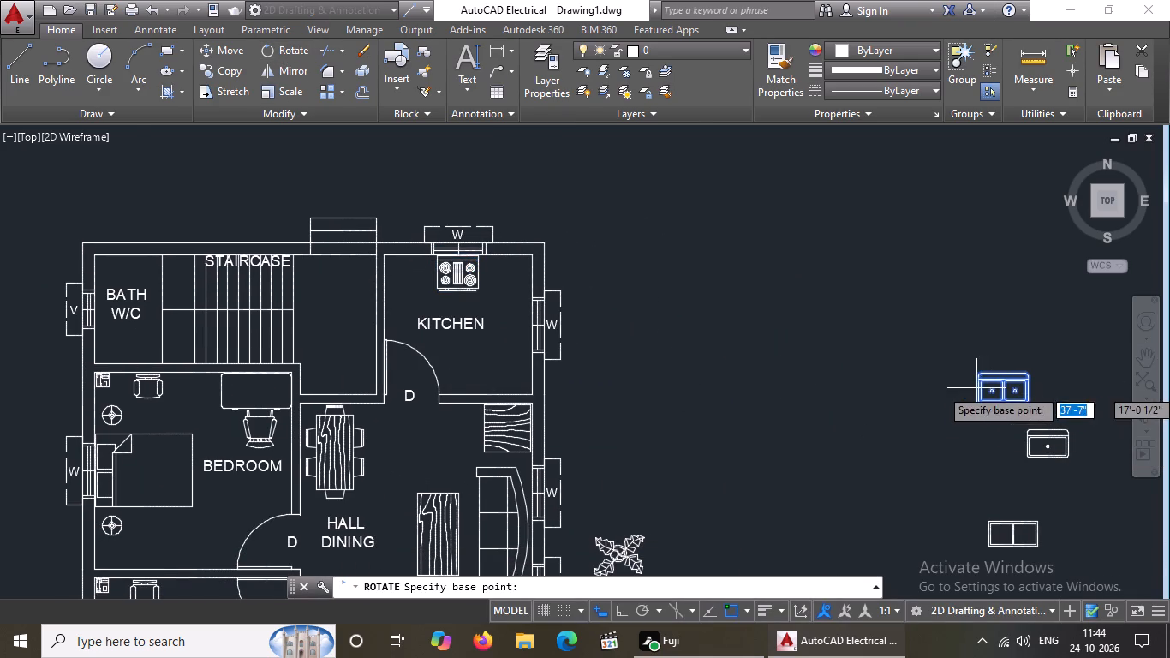
{"action": "left_click", "coordinate": [988, 386]}
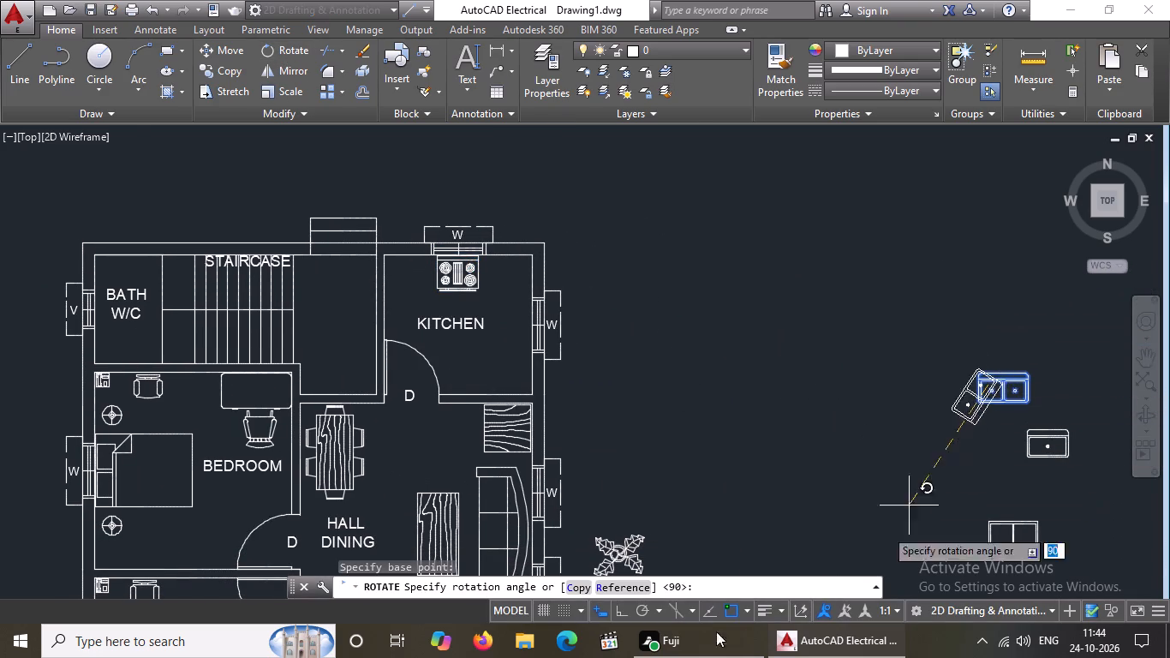
{"action": "left_click", "coordinate": [622, 607]}
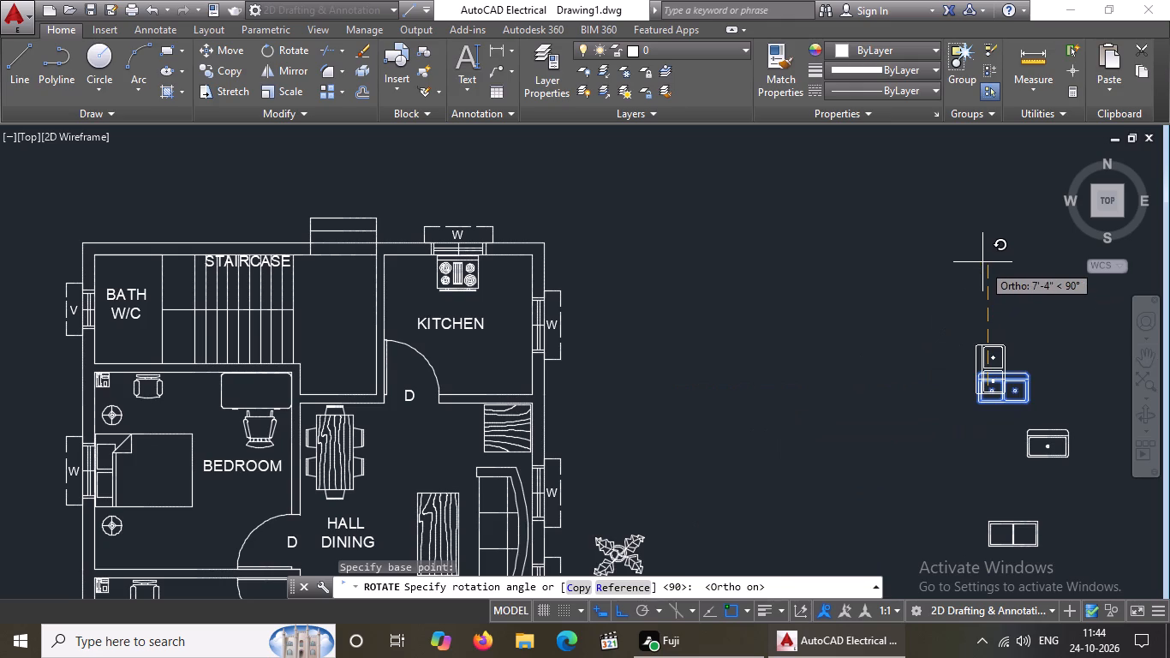
{"action": "left_click", "coordinate": [982, 261]}
Turn Ortho off and move the rotated double sink to the kitchen's east wall, in front of the window.
{"action": "left_click", "coordinate": [997, 372]}
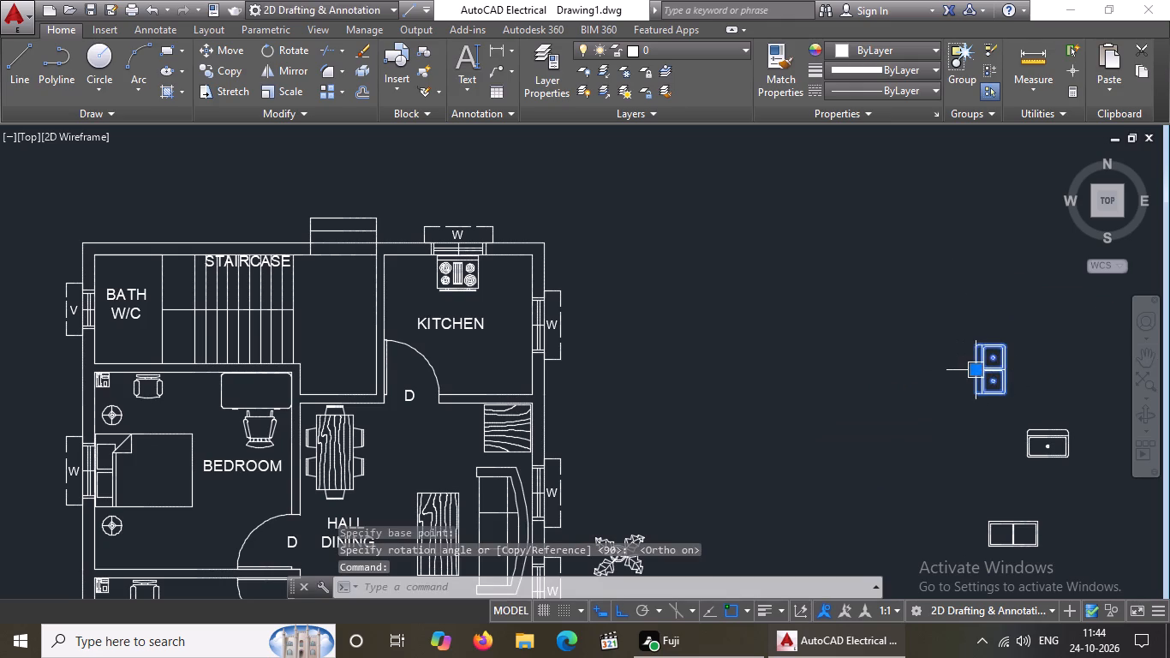
{"action": "left_click", "coordinate": [978, 368]}
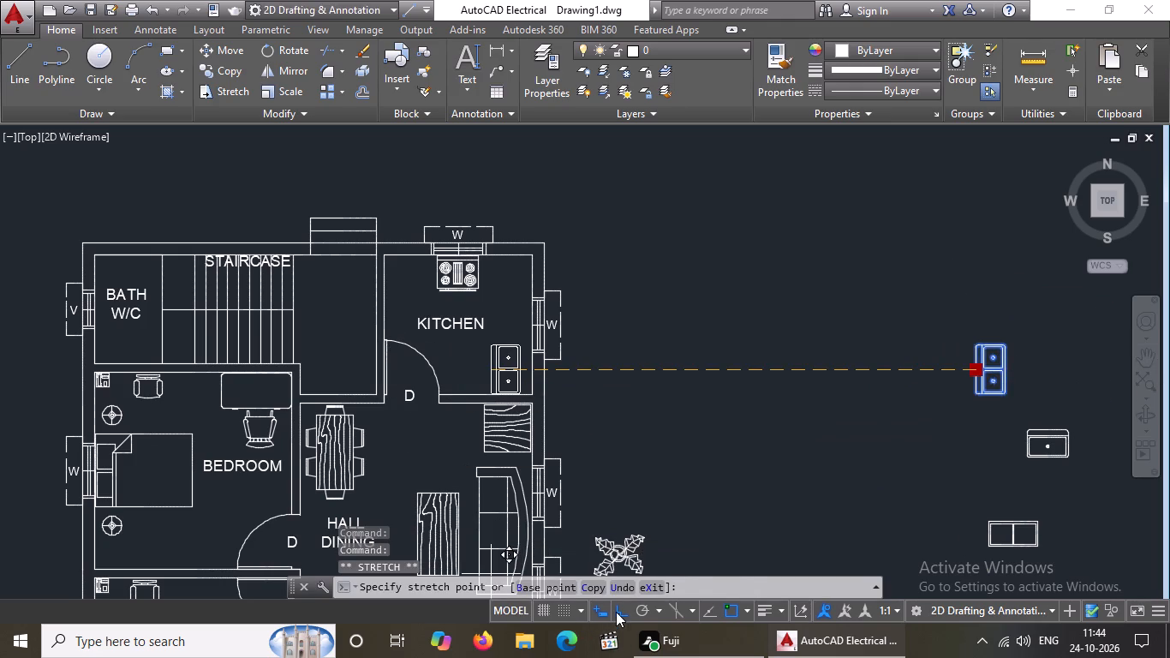
{"action": "left_click", "coordinate": [616, 611]}
{"action": "scroll", "coordinate": [490, 320], "scroll_direction": "up", "scroll_amount": 2}
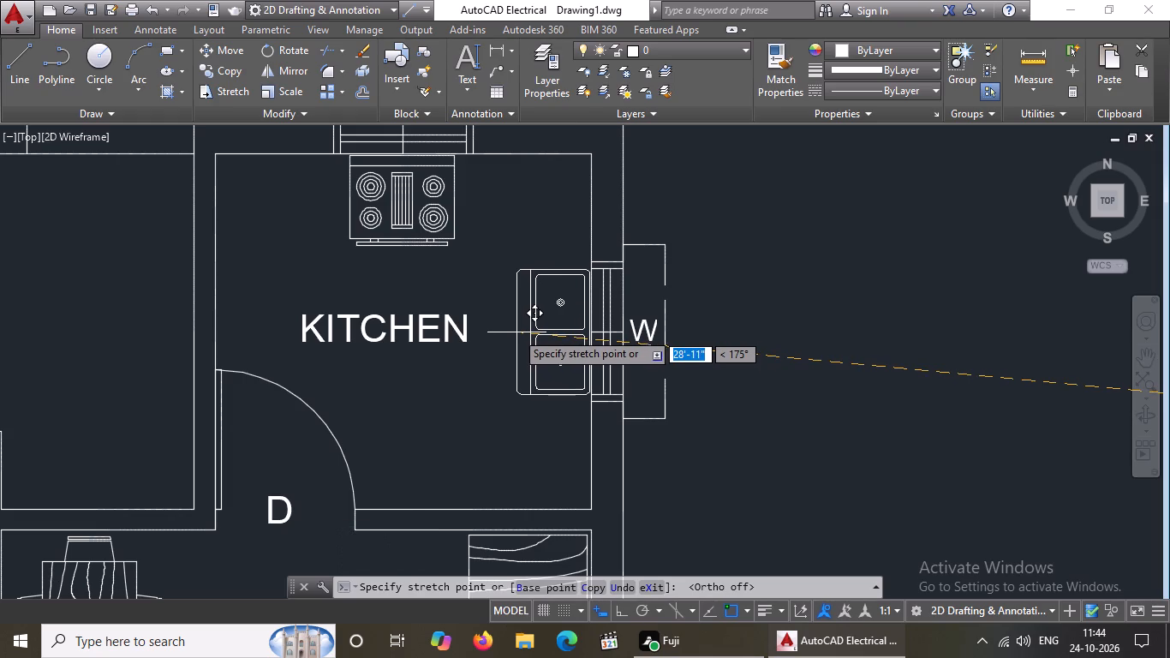
{"action": "left_click", "coordinate": [516, 332]}
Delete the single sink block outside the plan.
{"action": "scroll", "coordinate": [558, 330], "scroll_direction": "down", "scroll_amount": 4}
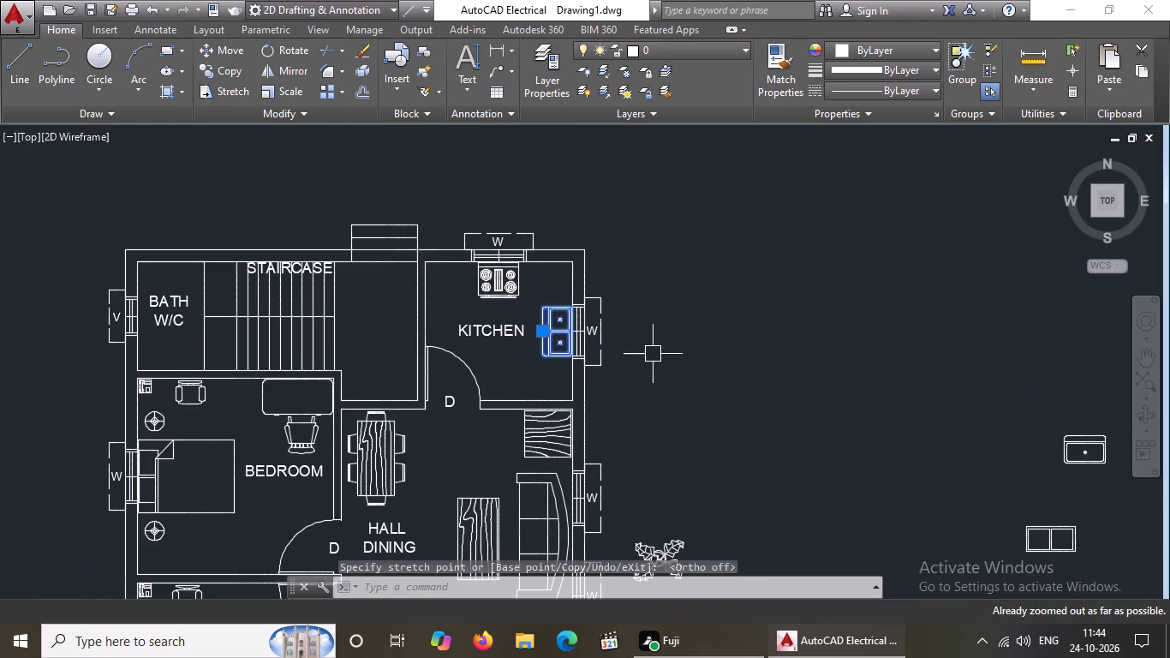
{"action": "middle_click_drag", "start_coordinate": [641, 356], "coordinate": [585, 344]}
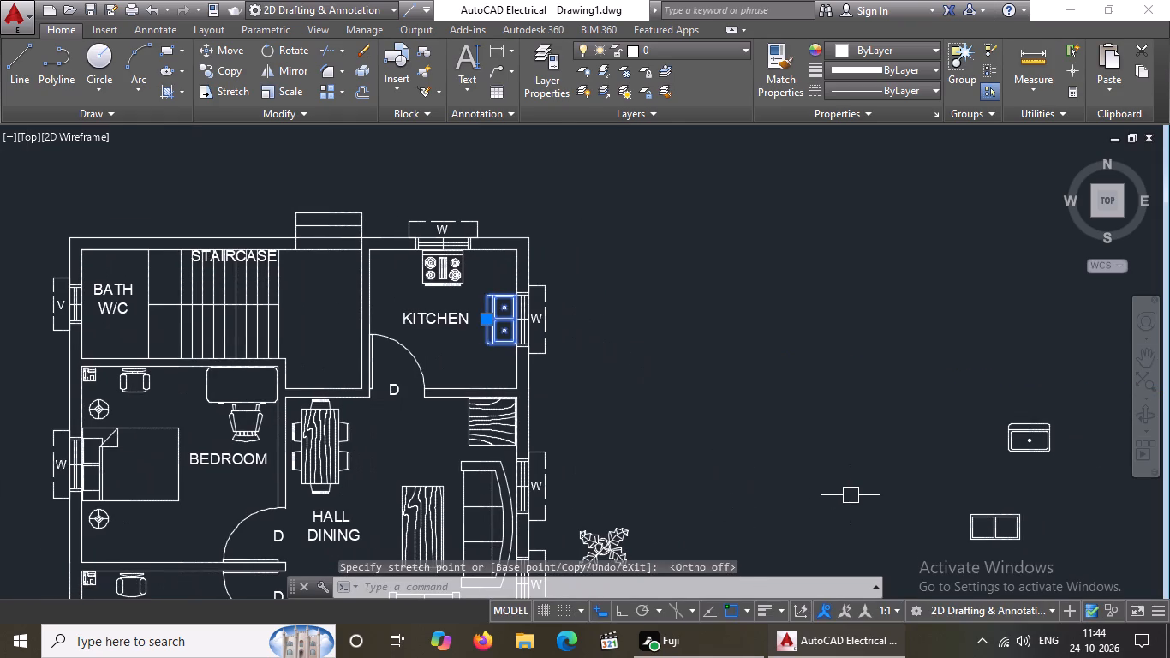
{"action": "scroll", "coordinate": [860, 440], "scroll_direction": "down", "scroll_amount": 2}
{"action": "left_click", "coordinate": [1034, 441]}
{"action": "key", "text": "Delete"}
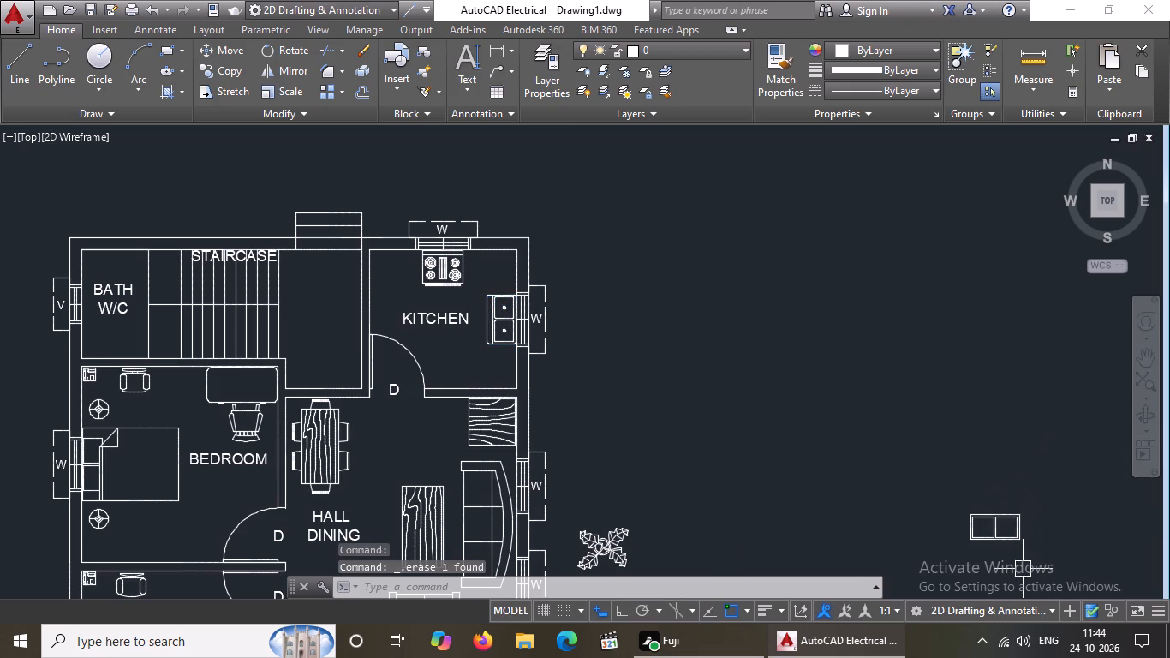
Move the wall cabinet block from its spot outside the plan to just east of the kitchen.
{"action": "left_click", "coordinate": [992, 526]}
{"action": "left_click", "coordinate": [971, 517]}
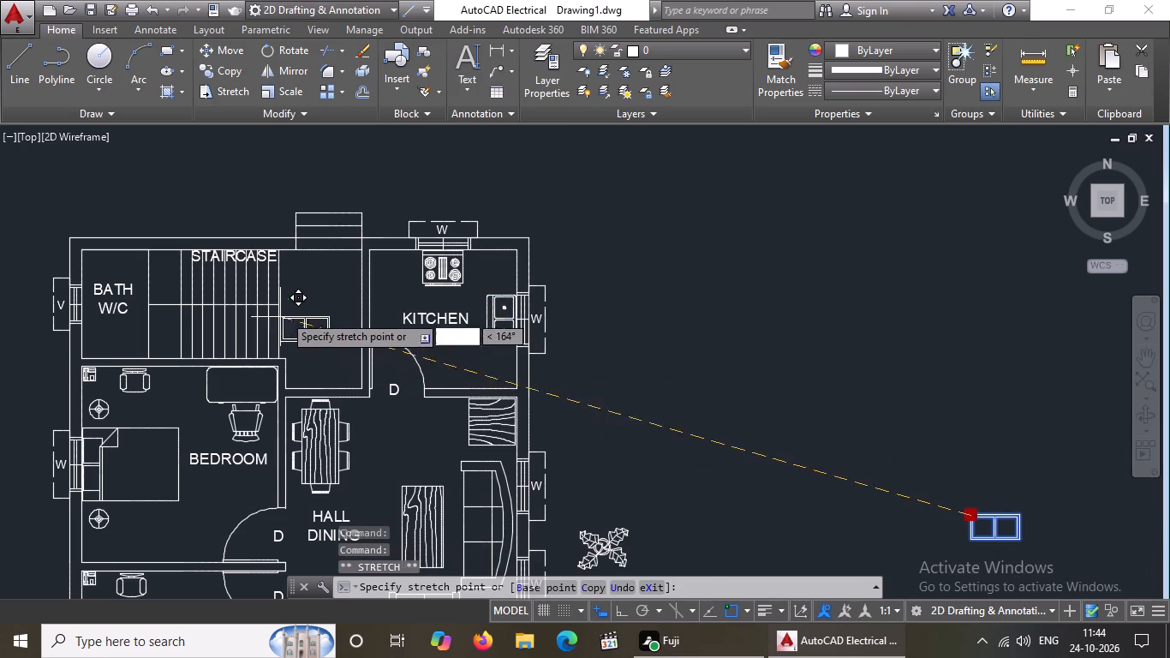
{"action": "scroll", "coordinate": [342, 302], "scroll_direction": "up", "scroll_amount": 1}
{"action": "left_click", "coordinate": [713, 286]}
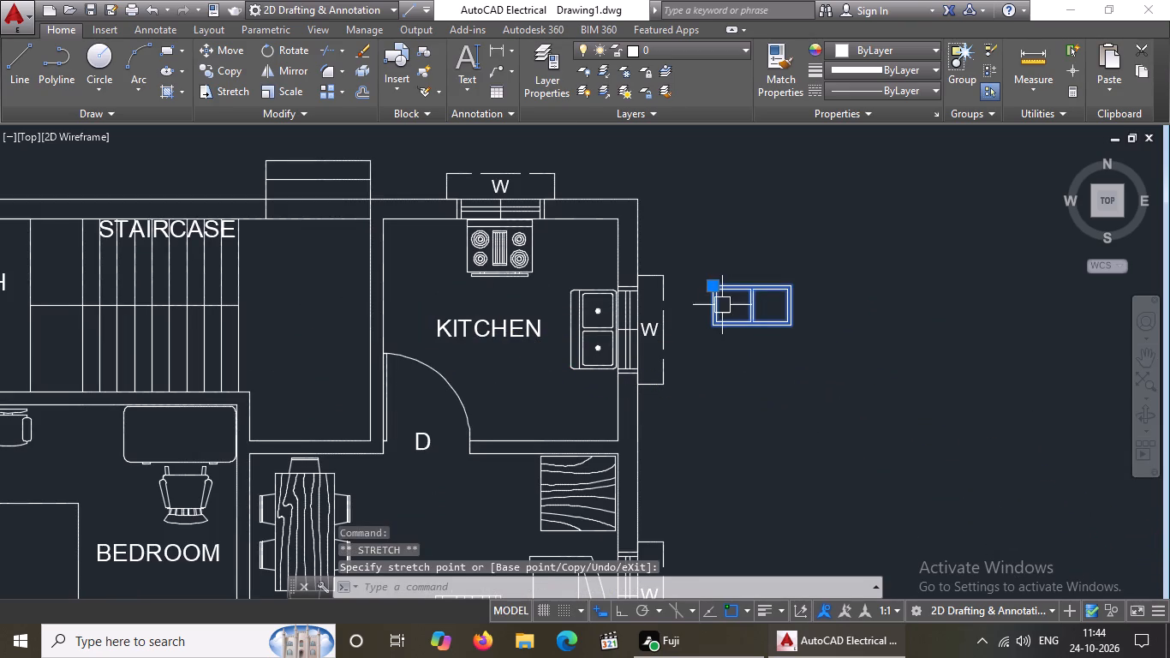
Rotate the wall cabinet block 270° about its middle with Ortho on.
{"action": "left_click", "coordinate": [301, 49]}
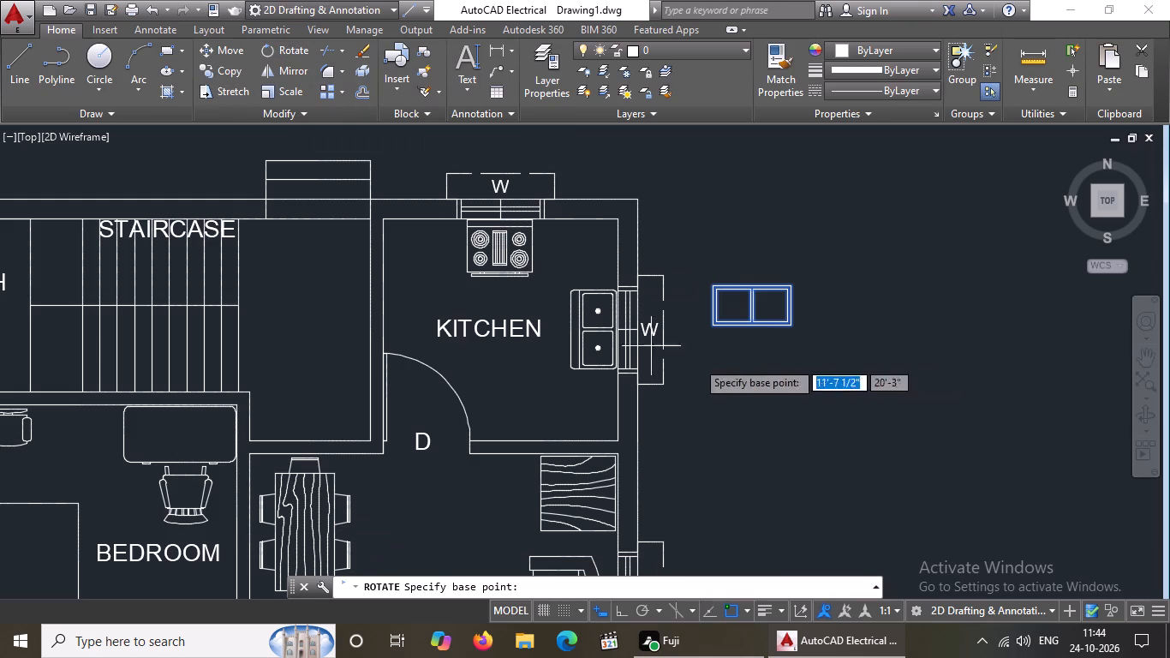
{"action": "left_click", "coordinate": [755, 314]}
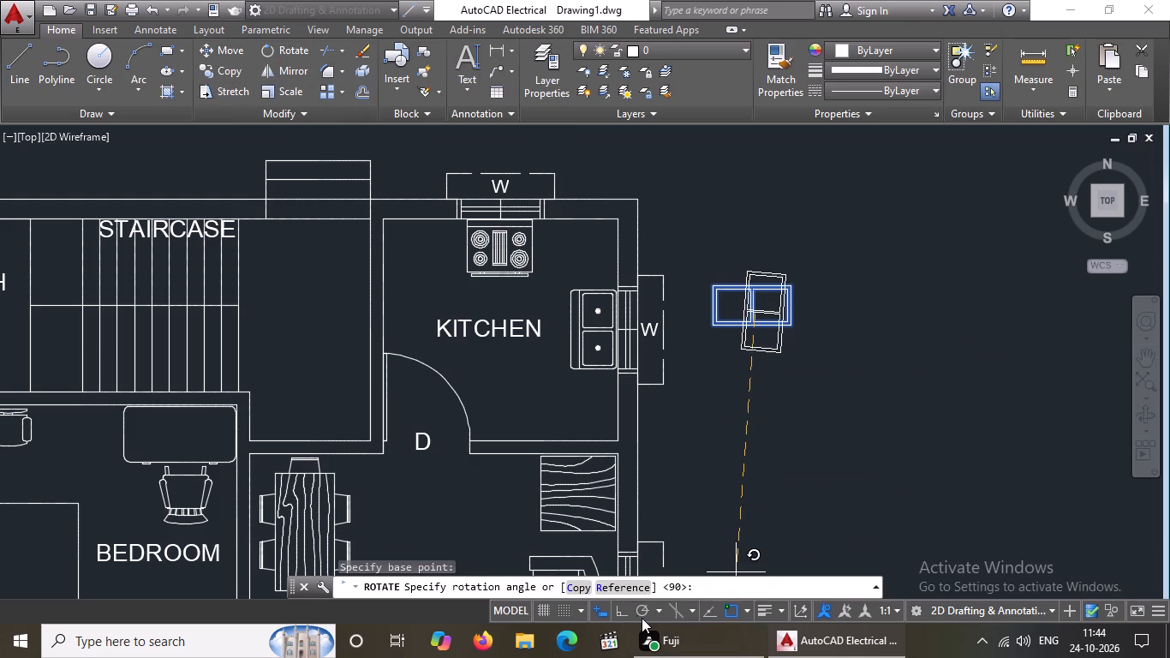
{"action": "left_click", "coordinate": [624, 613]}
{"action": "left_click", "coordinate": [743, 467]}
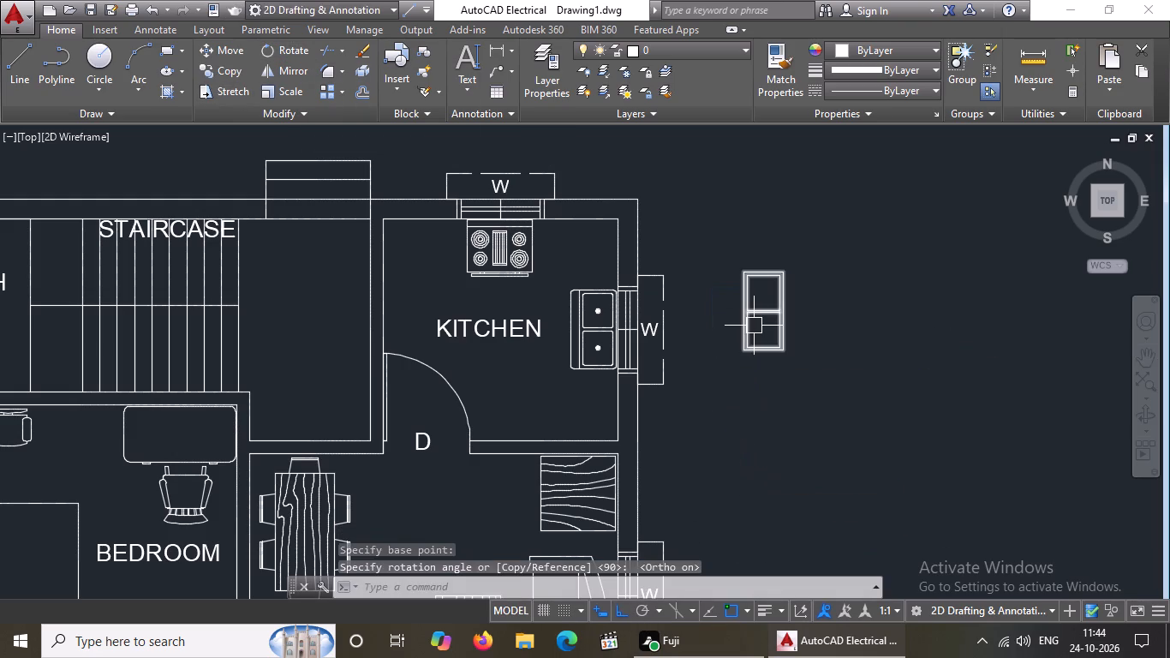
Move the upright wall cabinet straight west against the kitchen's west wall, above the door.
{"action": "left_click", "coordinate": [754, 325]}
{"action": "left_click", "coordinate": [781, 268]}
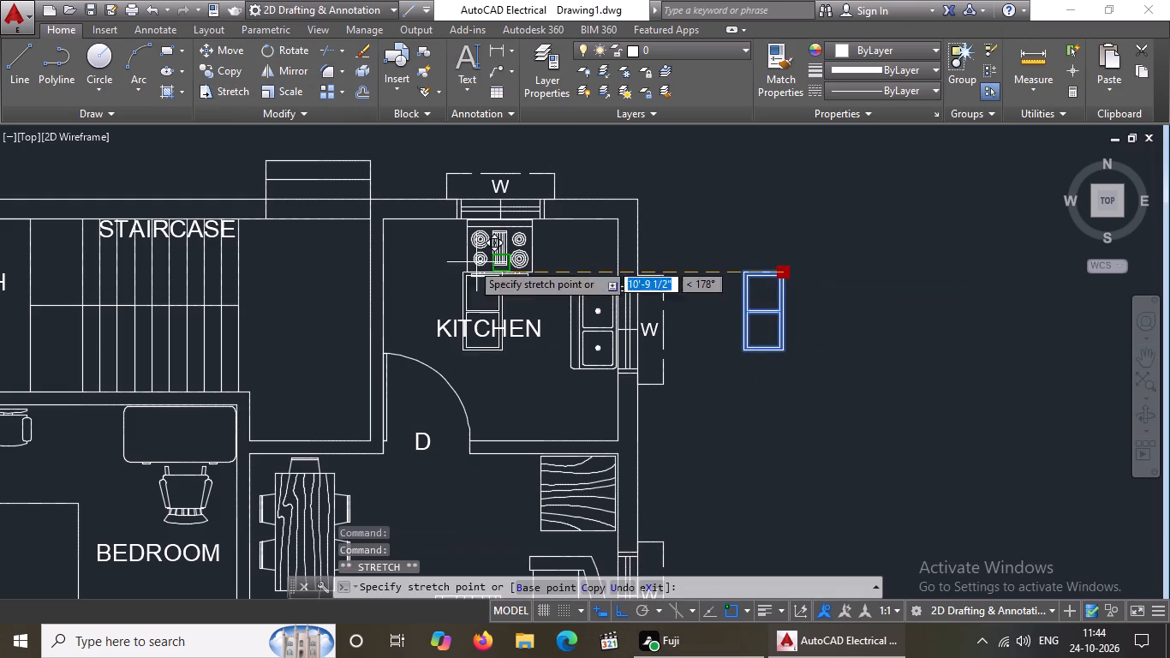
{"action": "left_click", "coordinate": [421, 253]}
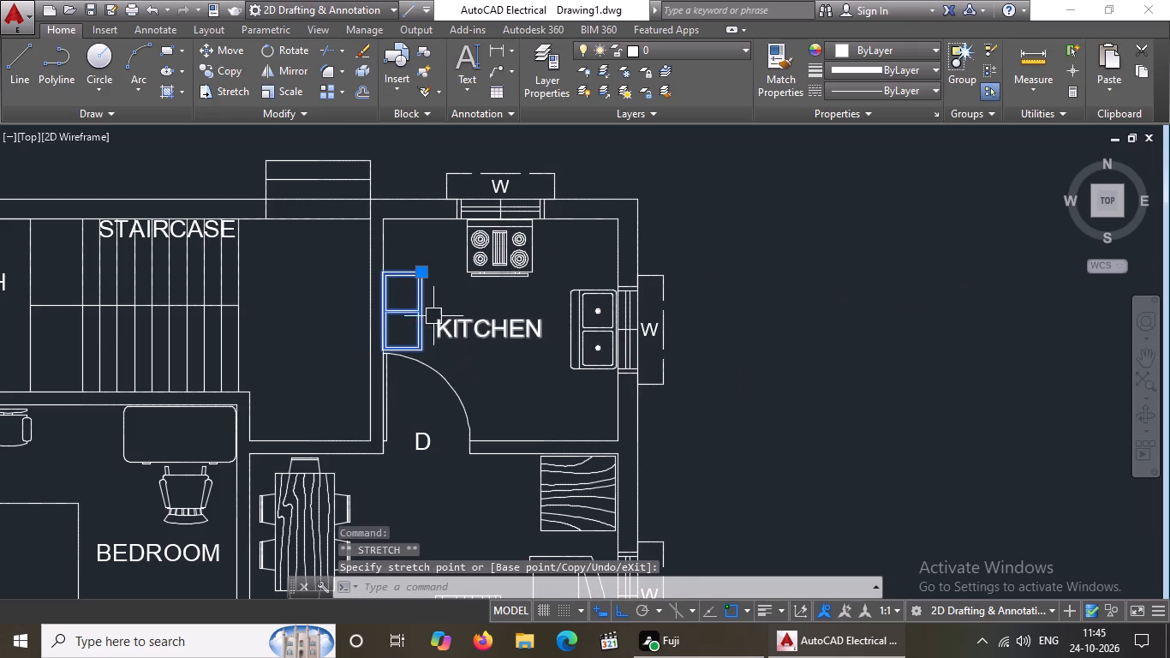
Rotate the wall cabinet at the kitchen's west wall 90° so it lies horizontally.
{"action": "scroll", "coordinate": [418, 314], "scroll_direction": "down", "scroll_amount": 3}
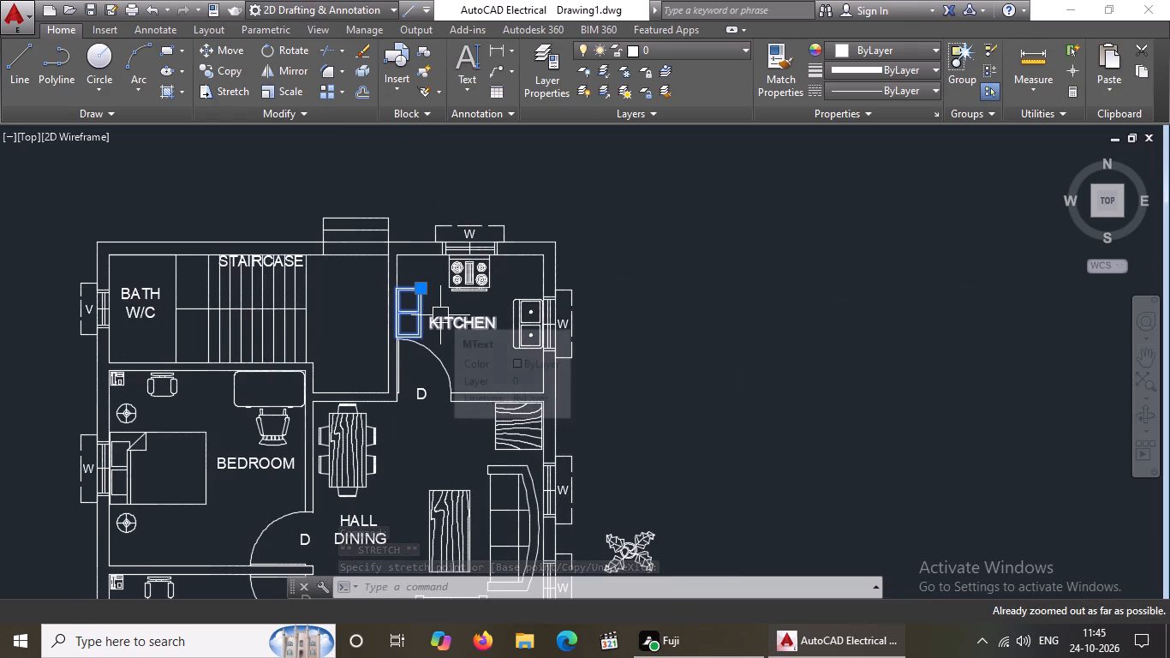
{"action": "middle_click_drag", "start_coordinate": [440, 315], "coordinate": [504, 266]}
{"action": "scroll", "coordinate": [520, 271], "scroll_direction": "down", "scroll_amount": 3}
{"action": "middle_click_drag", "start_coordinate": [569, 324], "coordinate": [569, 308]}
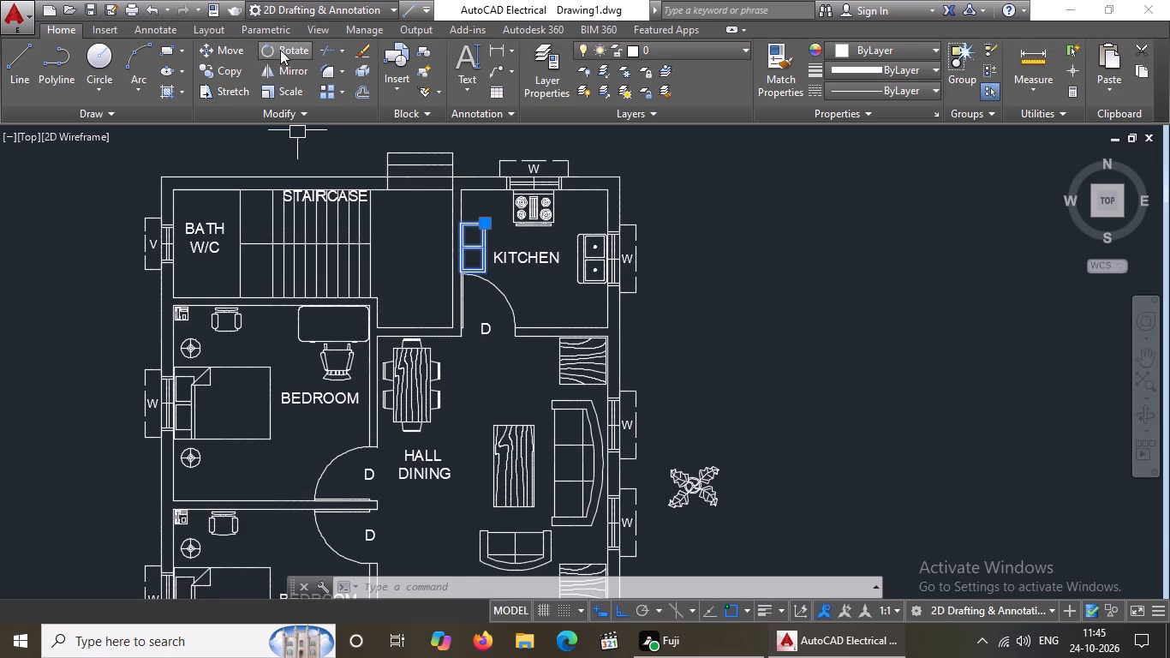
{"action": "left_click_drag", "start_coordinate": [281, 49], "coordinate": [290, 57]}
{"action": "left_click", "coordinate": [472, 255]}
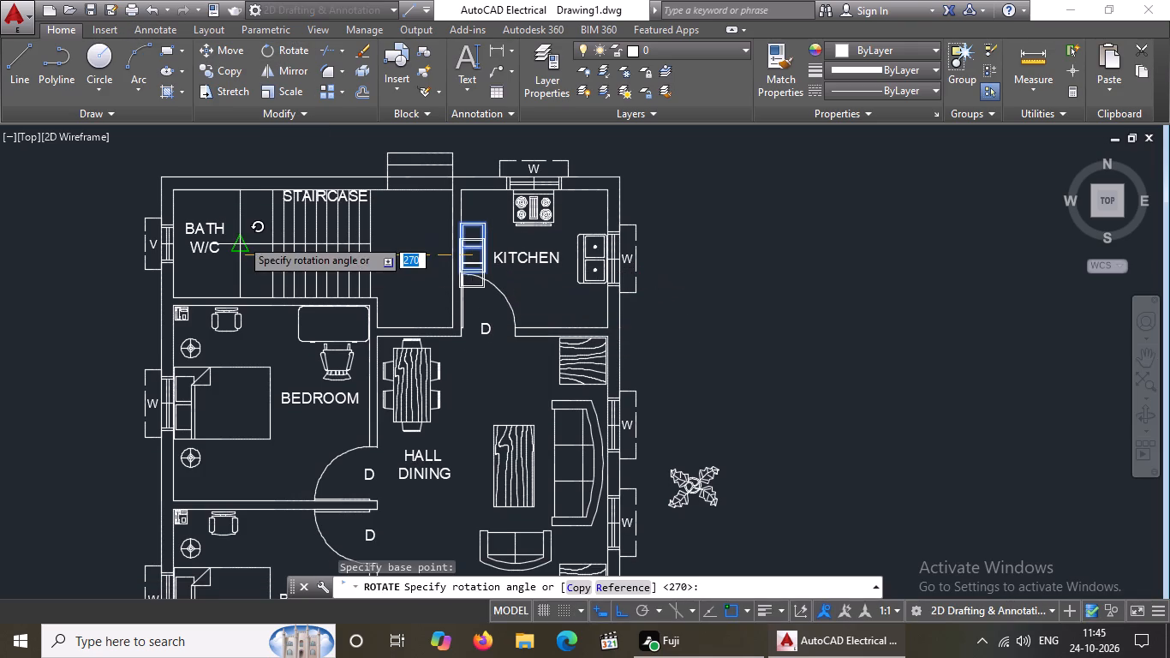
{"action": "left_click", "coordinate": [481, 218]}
Turn Ortho off and move the wall cabinet to the northern bedroom's south wall, east of the round bedside lamp.
{"action": "left_click", "coordinate": [473, 259]}
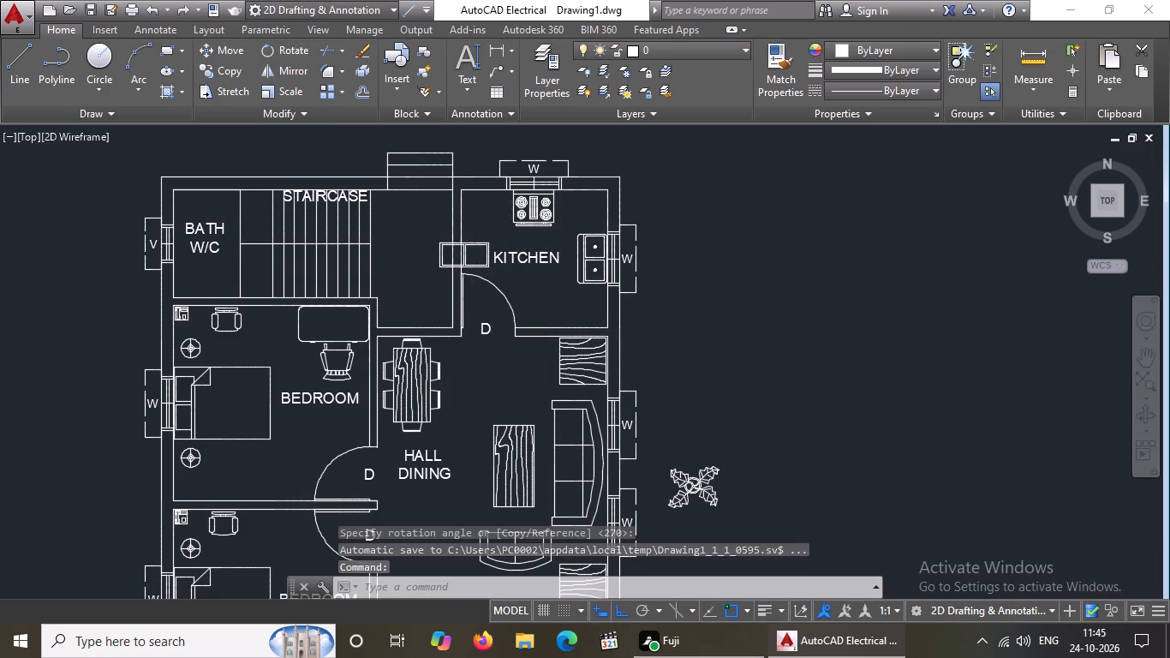
{"action": "left_click", "coordinate": [441, 240]}
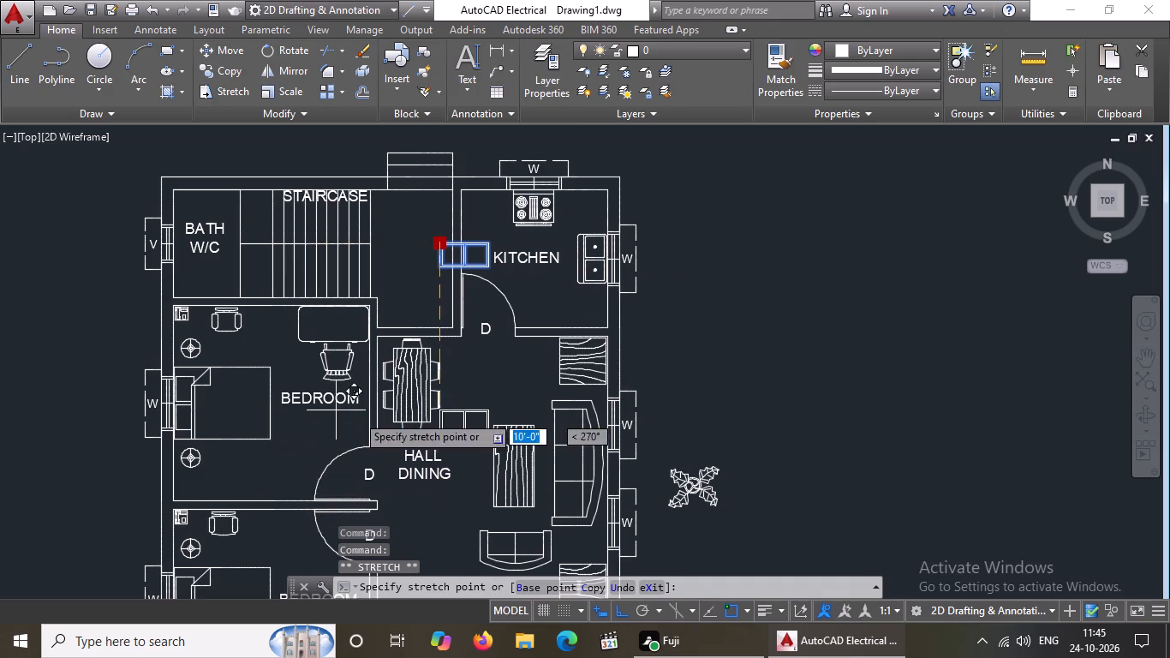
{"action": "left_click", "coordinate": [622, 610]}
{"action": "scroll", "coordinate": [188, 510], "scroll_direction": "up", "scroll_amount": 3}
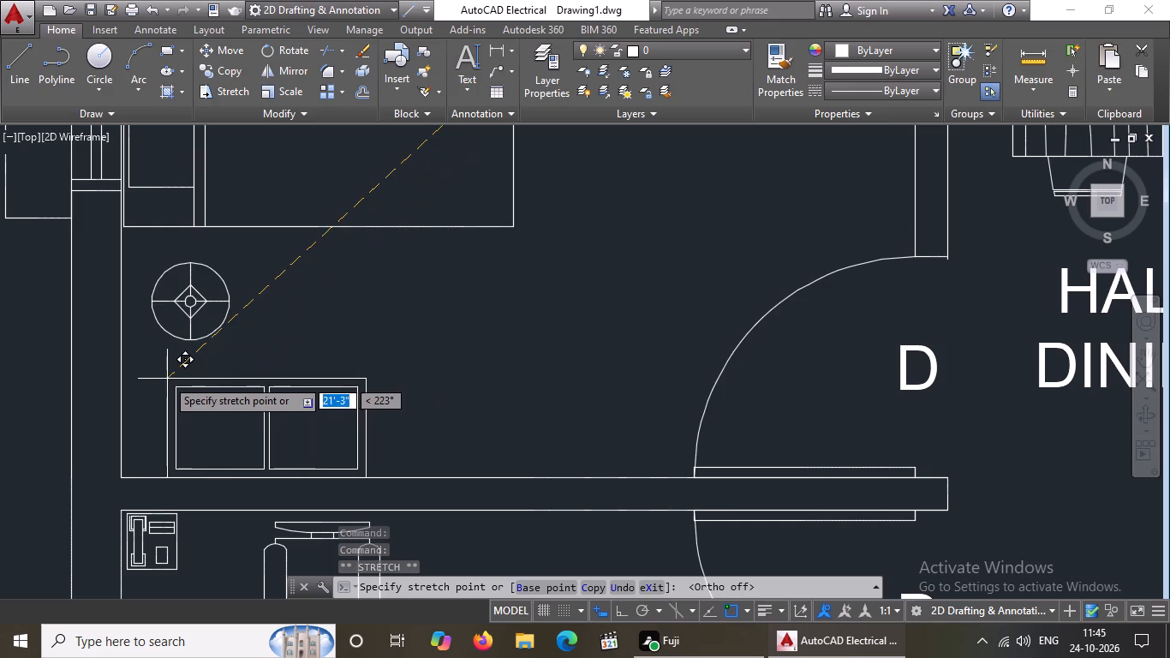
{"action": "left_click", "coordinate": [260, 379]}
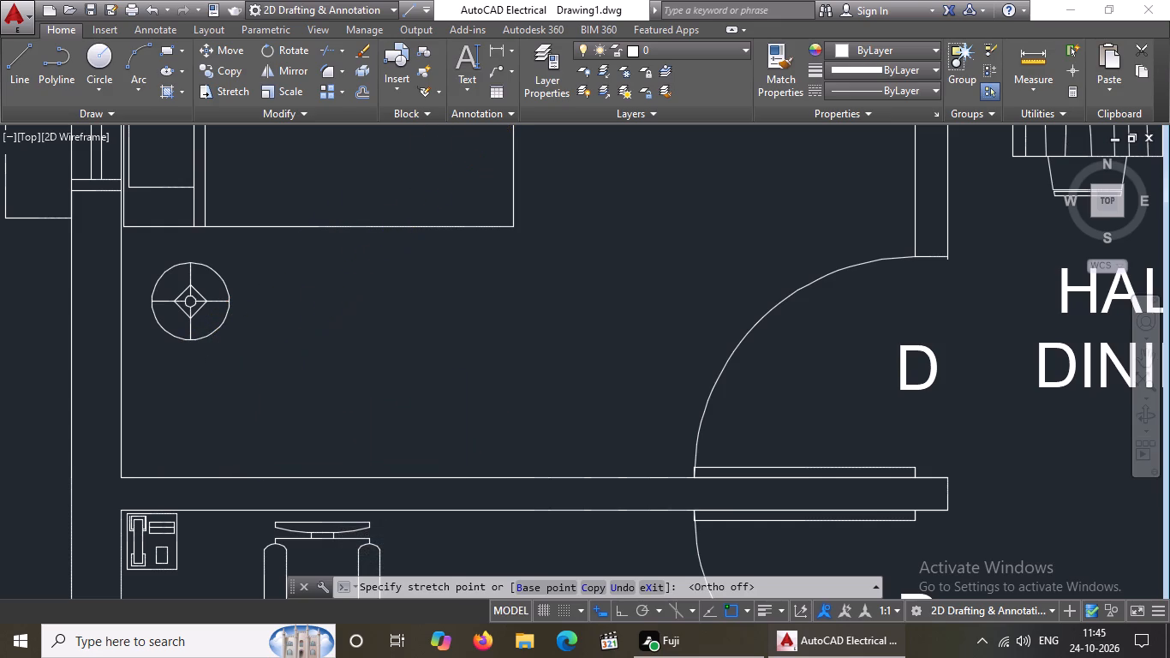
Copy the wall cabinet about 11'-6 1/2" straight down to the middle bedroom's south wall with Ortho on.
{"action": "scroll", "coordinate": [346, 386], "scroll_direction": "down", "scroll_amount": 4}
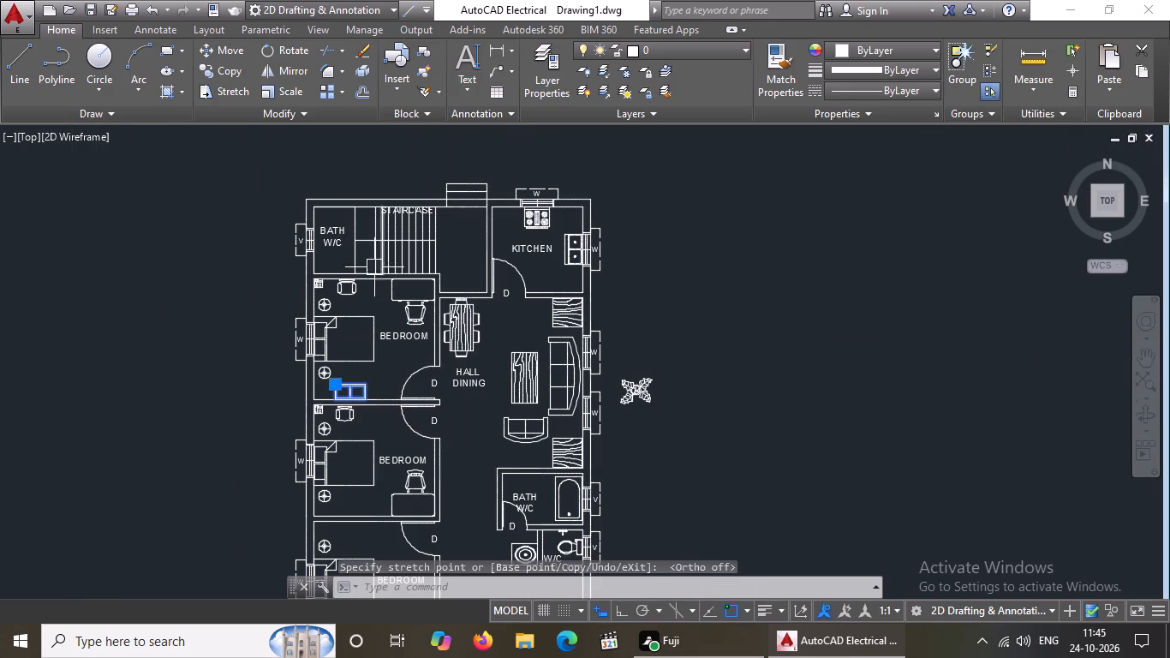
{"action": "left_click", "coordinate": [232, 73]}
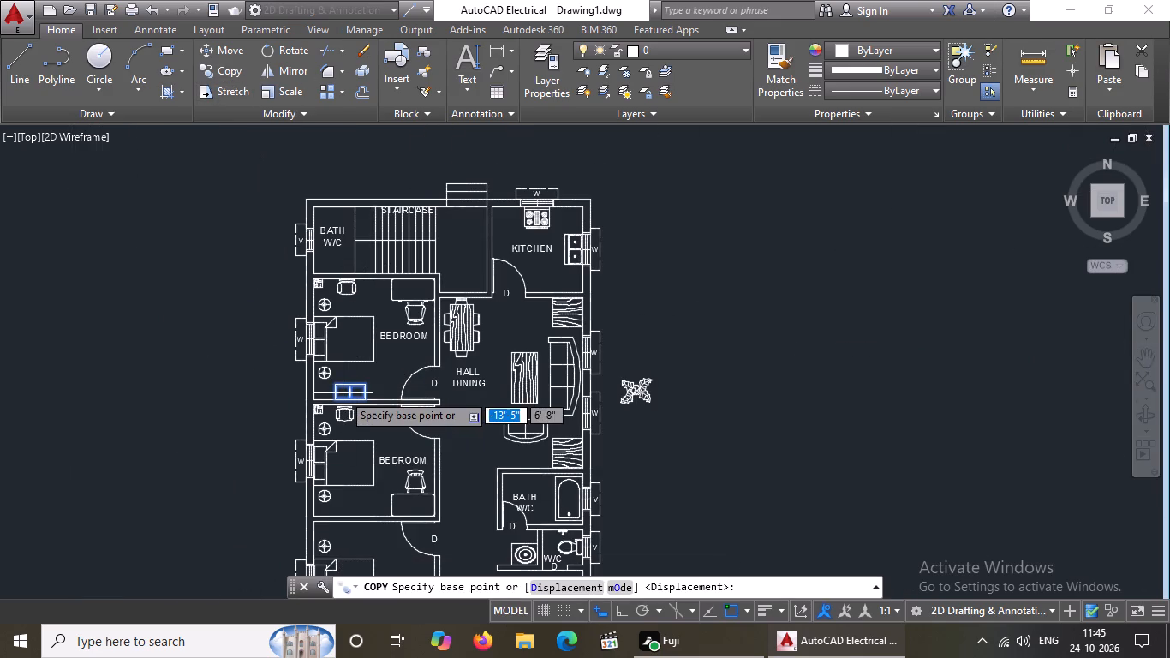
{"action": "left_click", "coordinate": [343, 393]}
{"action": "scroll", "coordinate": [335, 509], "scroll_direction": "up", "scroll_amount": 3}
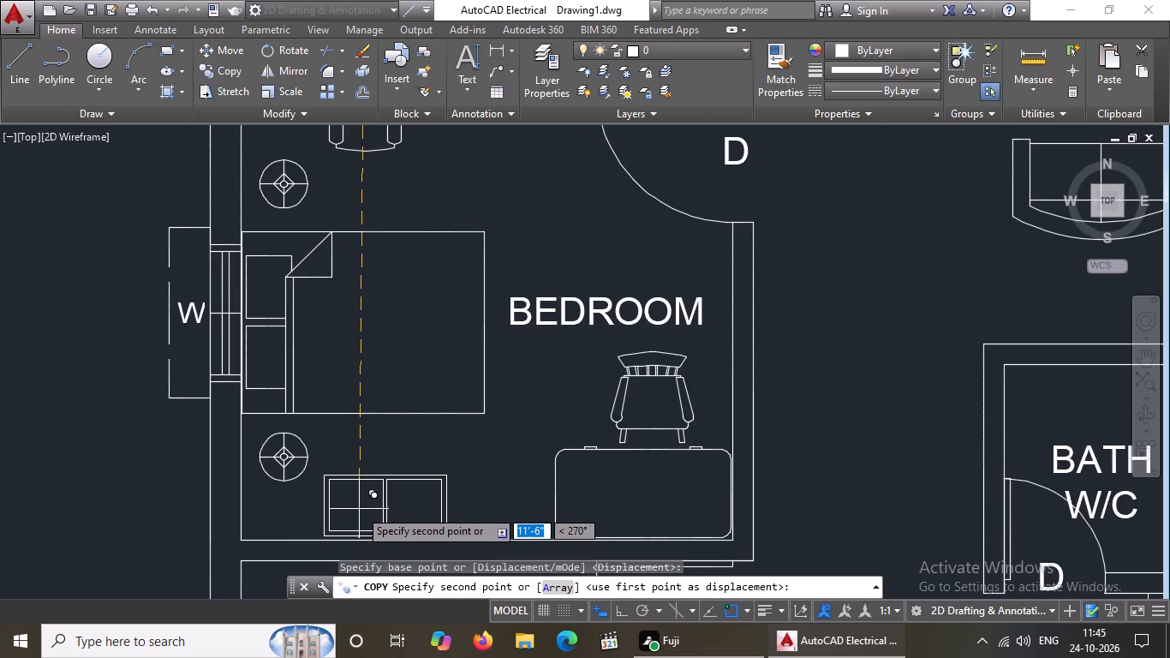
{"action": "left_click", "coordinate": [618, 607]}
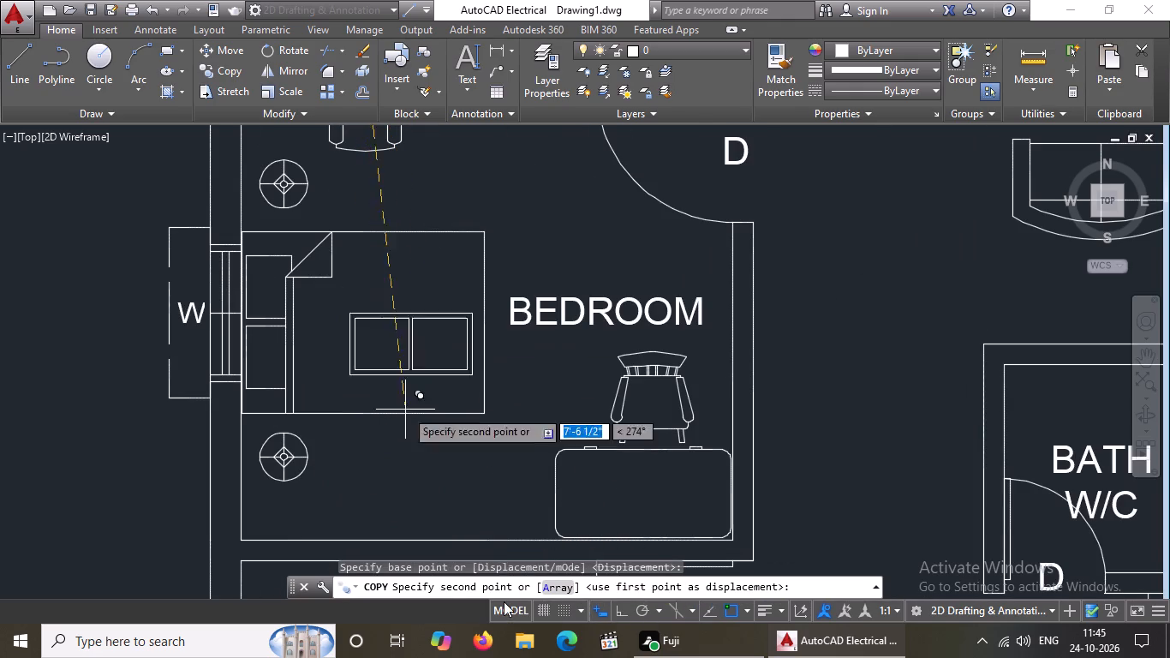
{"action": "left_click", "coordinate": [624, 602]}
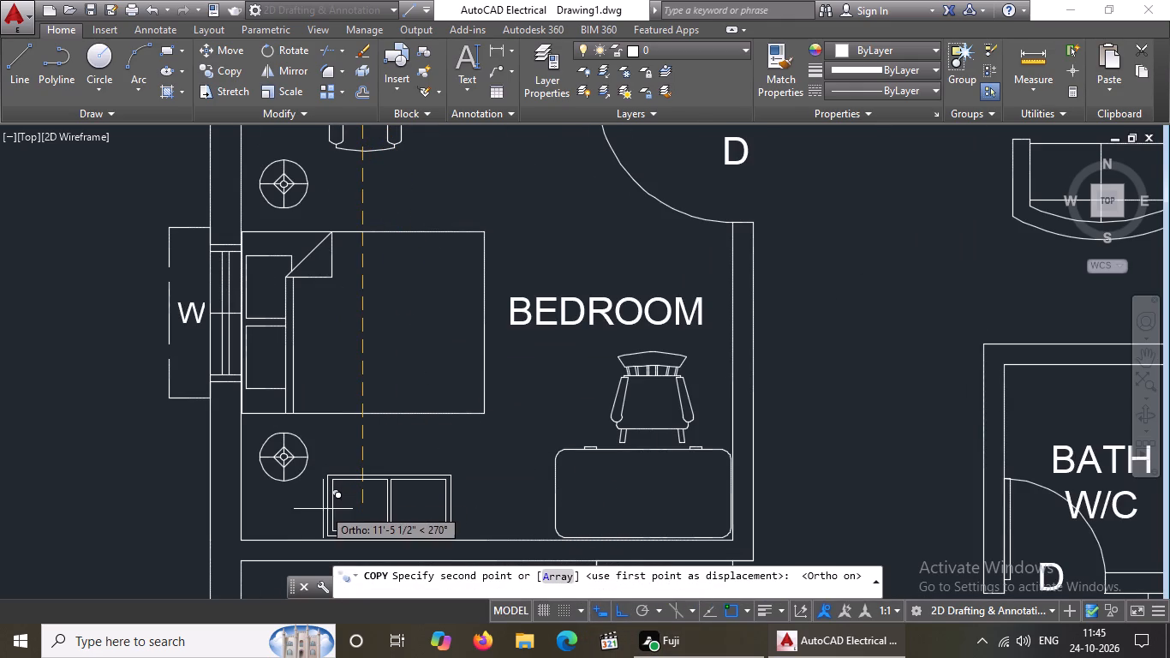
{"action": "scroll", "coordinate": [321, 512], "scroll_direction": "up", "scroll_amount": 2}
{"action": "scroll", "coordinate": [342, 493], "scroll_direction": "down", "scroll_amount": 1}
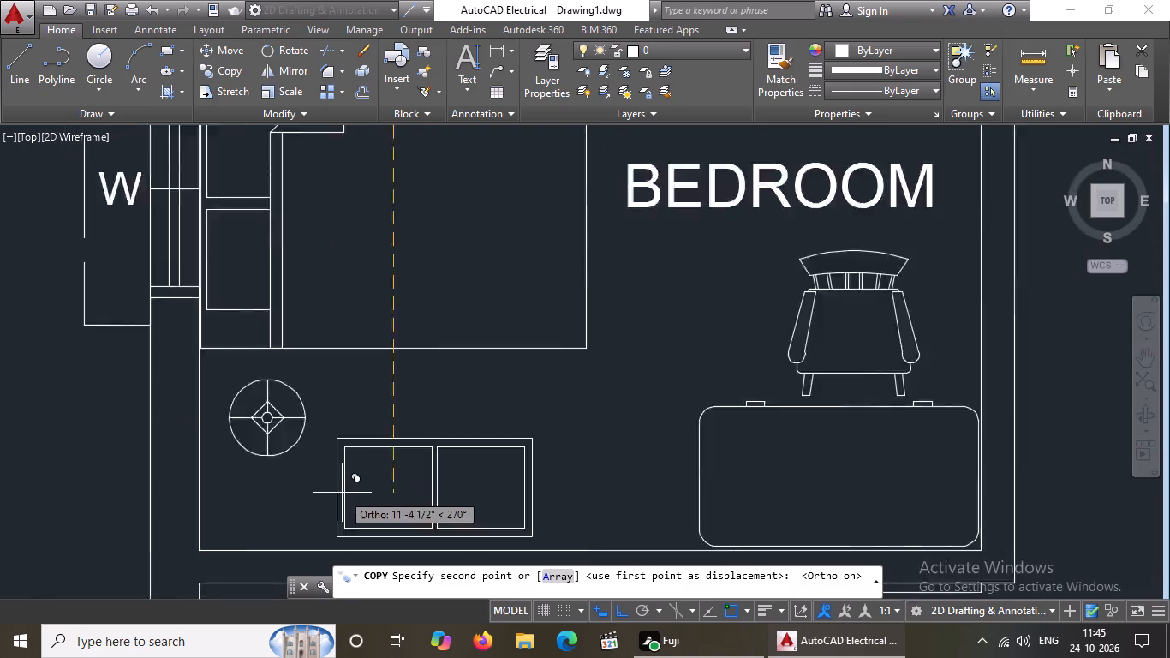
{"action": "scroll", "coordinate": [342, 493], "scroll_direction": "down", "scroll_amount": 2}
{"action": "scroll", "coordinate": [358, 493], "scroll_direction": "up", "scroll_amount": 2}
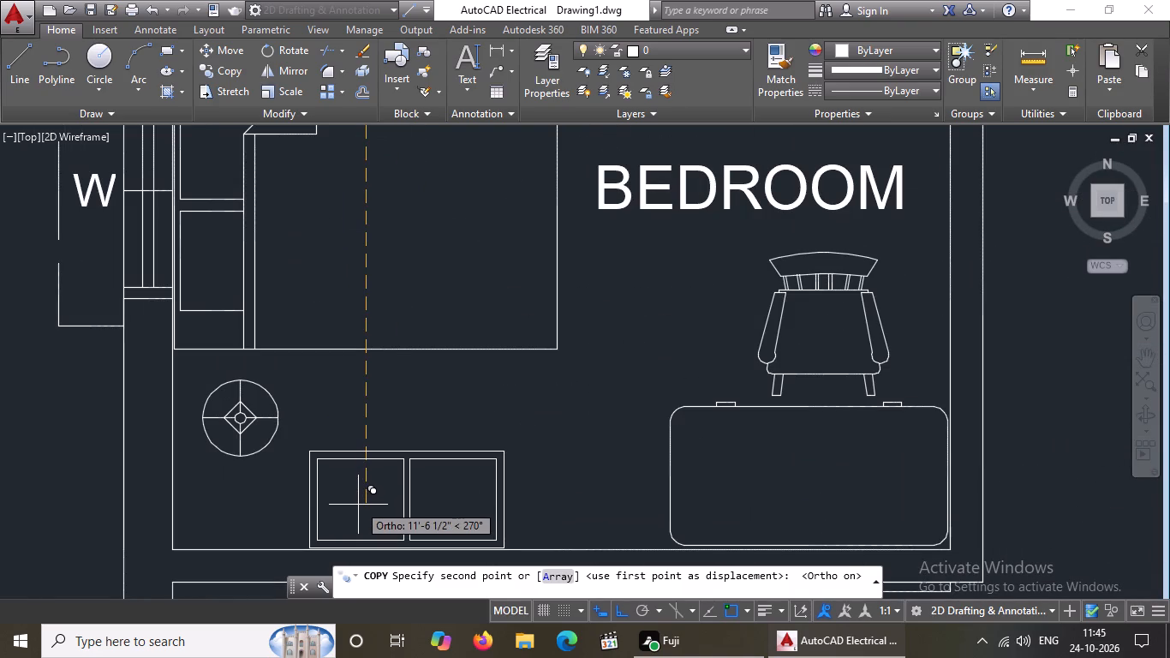
{"action": "left_click", "coordinate": [358, 505]}
{"action": "scroll", "coordinate": [417, 481], "scroll_direction": "down", "scroll_amount": 5}
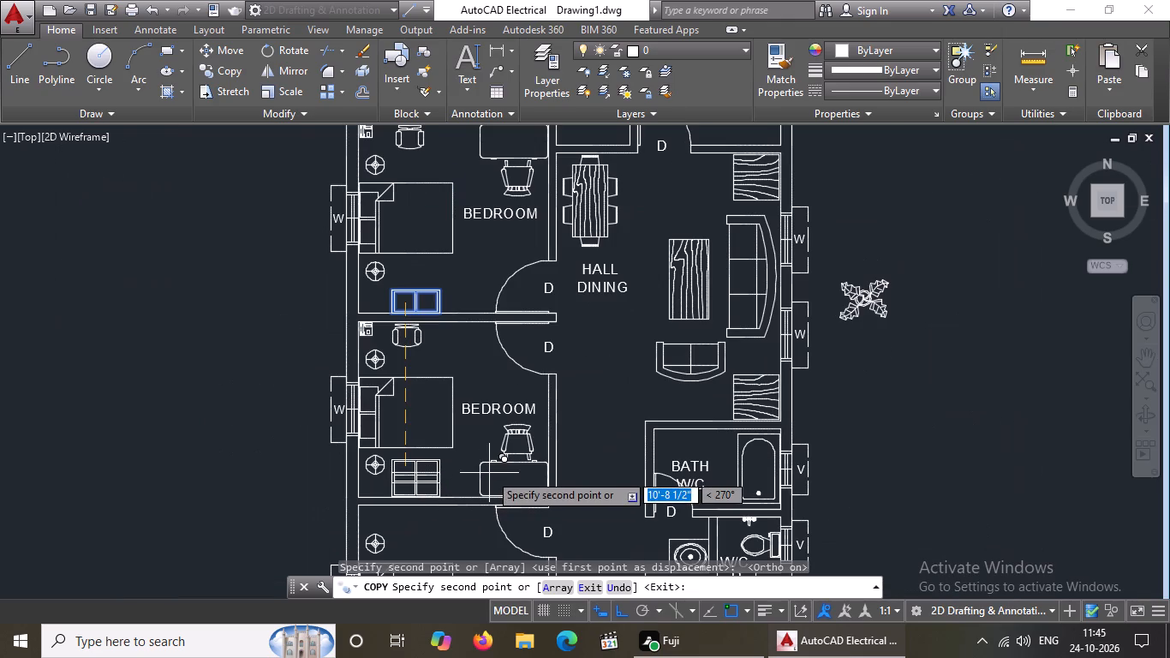
{"action": "key", "text": "Escape"}
Draw the kitchen counter edge from the west wall about 7'-3" east below the range, and down in front of the sink to the south wall.
{"action": "scroll", "coordinate": [498, 440], "scroll_direction": "down", "scroll_amount": 3}
{"action": "middle_click_drag", "start_coordinate": [534, 393], "coordinate": [534, 303]}
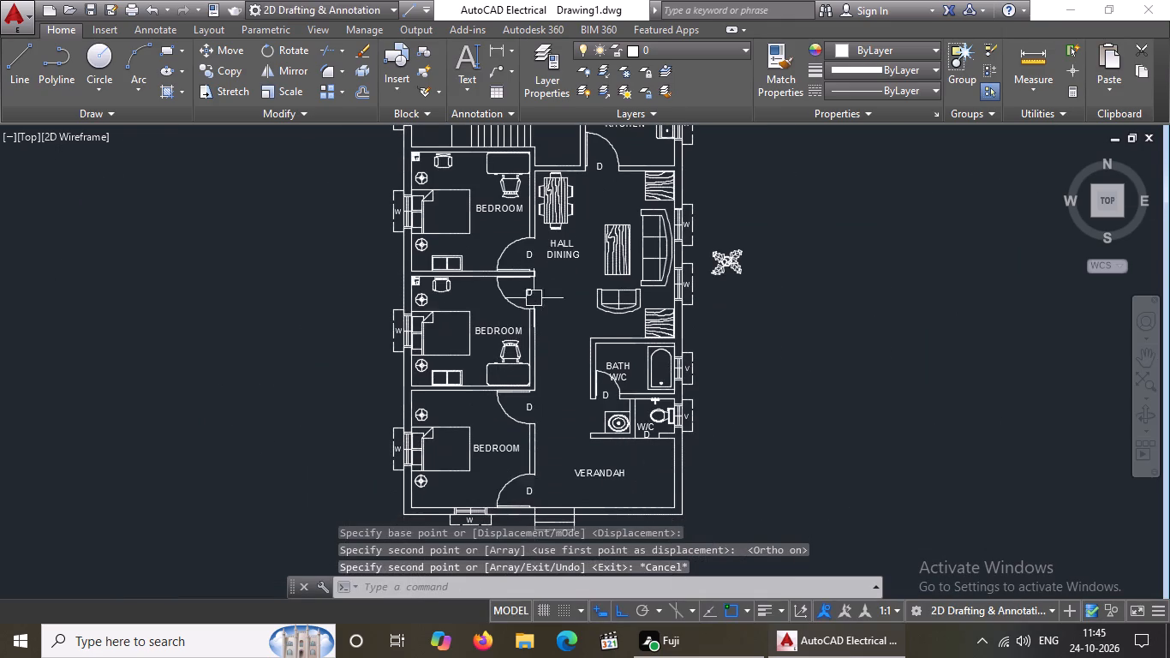
{"action": "middle_click_drag", "start_coordinate": [531, 331], "coordinate": [506, 462]}
{"action": "scroll", "coordinate": [612, 232], "scroll_direction": "up", "scroll_amount": 1}
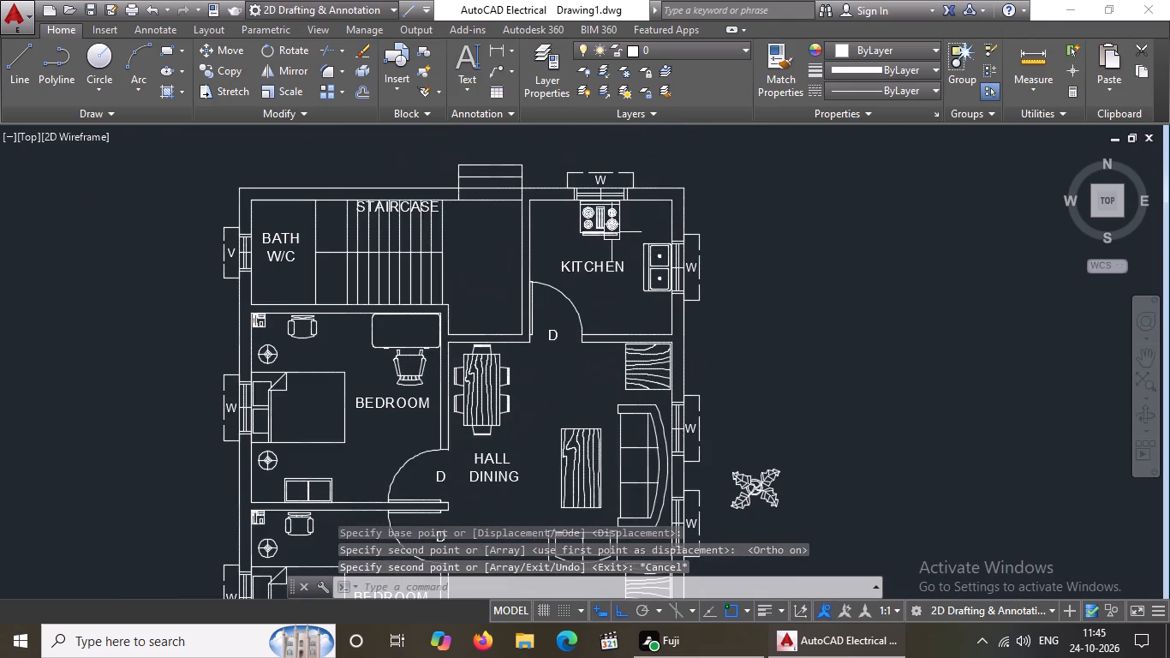
{"action": "middle_click_drag", "start_coordinate": [561, 271], "coordinate": [522, 299]}
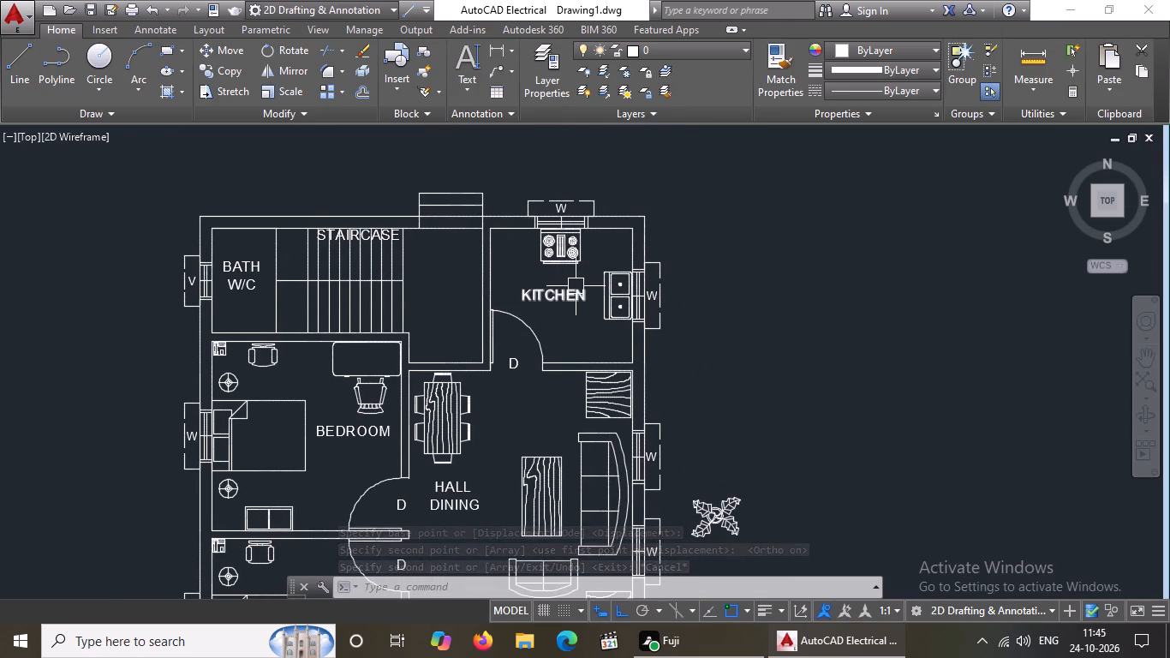
{"action": "scroll", "coordinate": [580, 269], "scroll_direction": "up", "scroll_amount": 1}
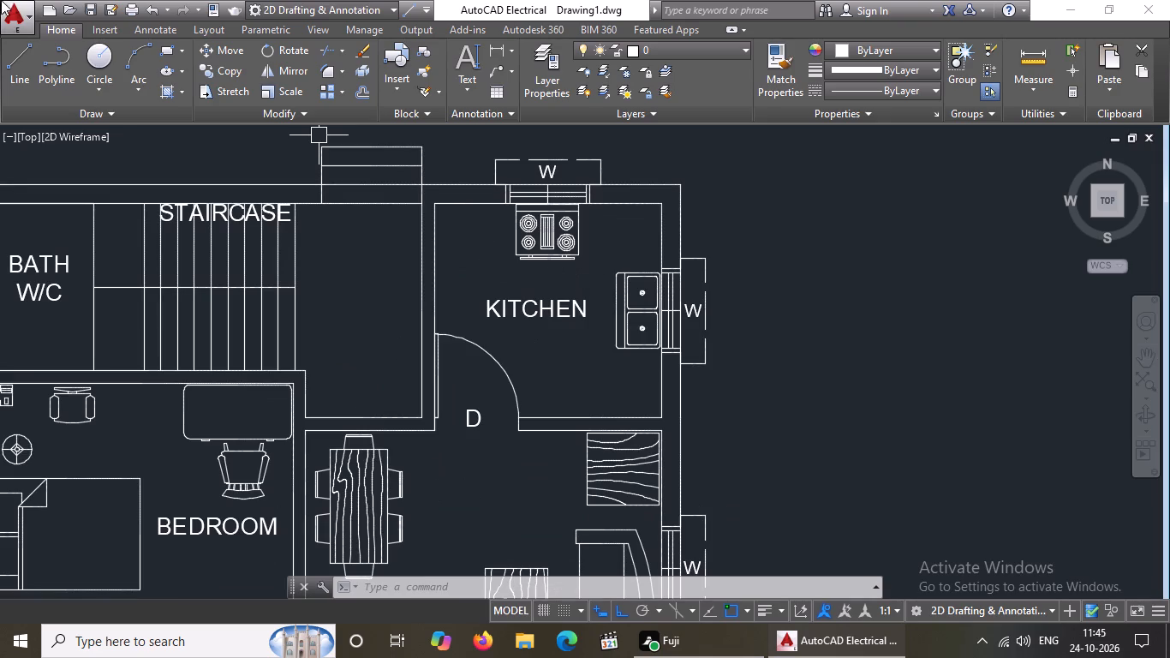
{"action": "left_click", "coordinate": [24, 66]}
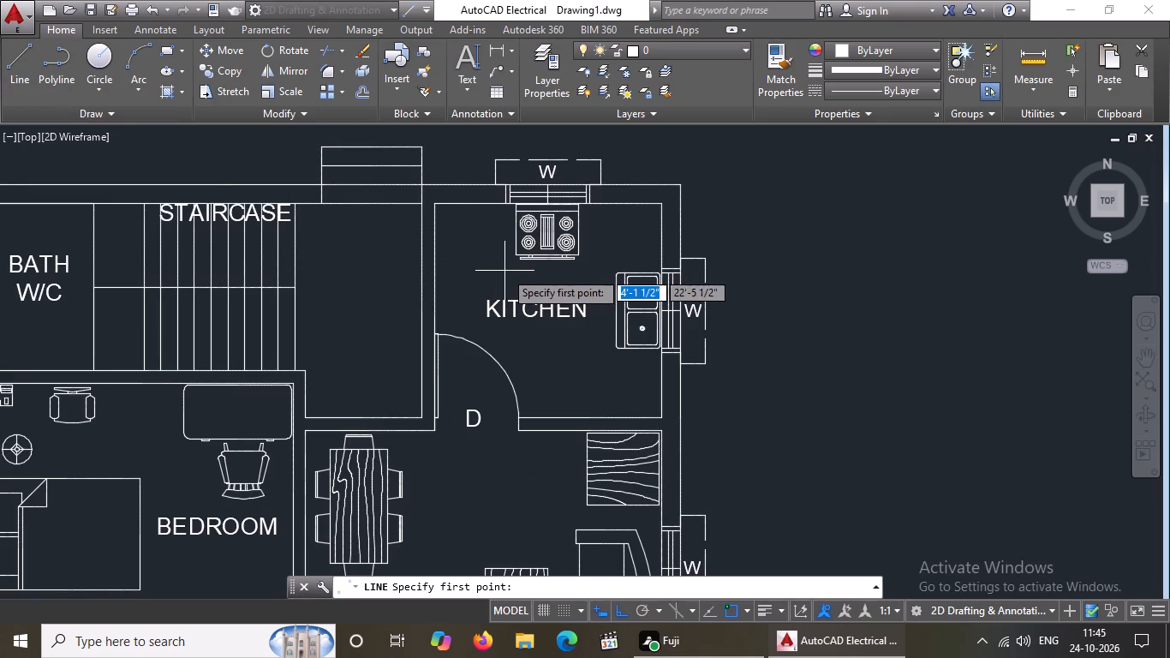
{"action": "left_click", "coordinate": [430, 265]}
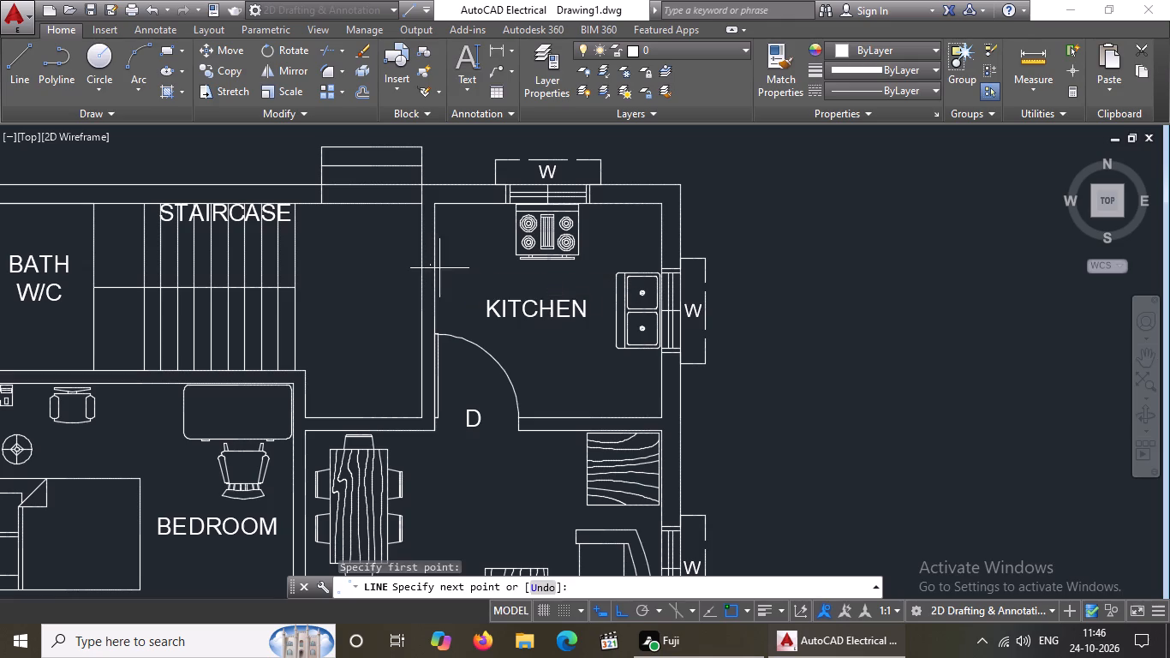
{"action": "left_click", "coordinate": [610, 267]}
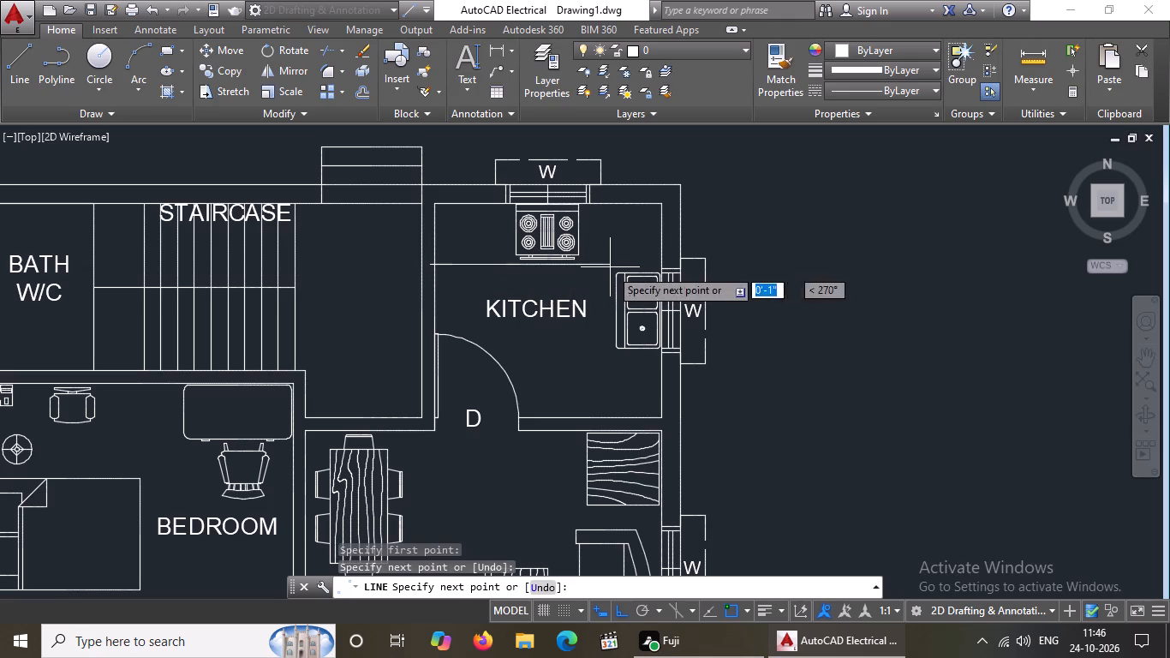
{"action": "left_click", "coordinate": [613, 422]}
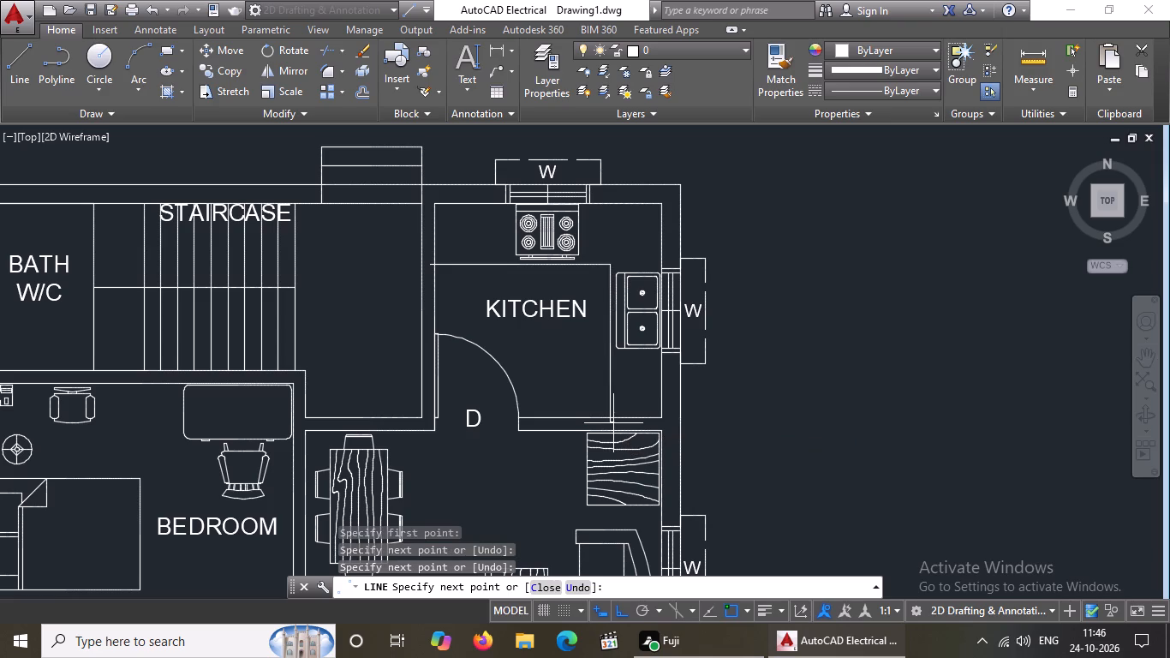
{"action": "key", "text": "ctrl+z"}
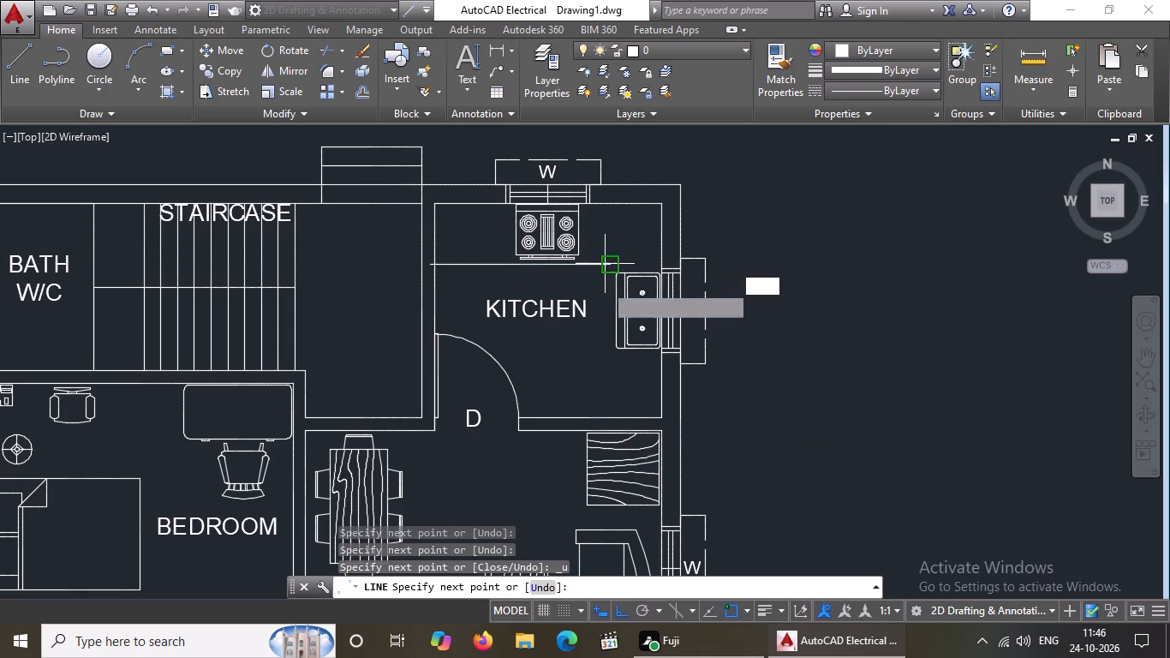
{"action": "key", "text": "ctrl+z"}
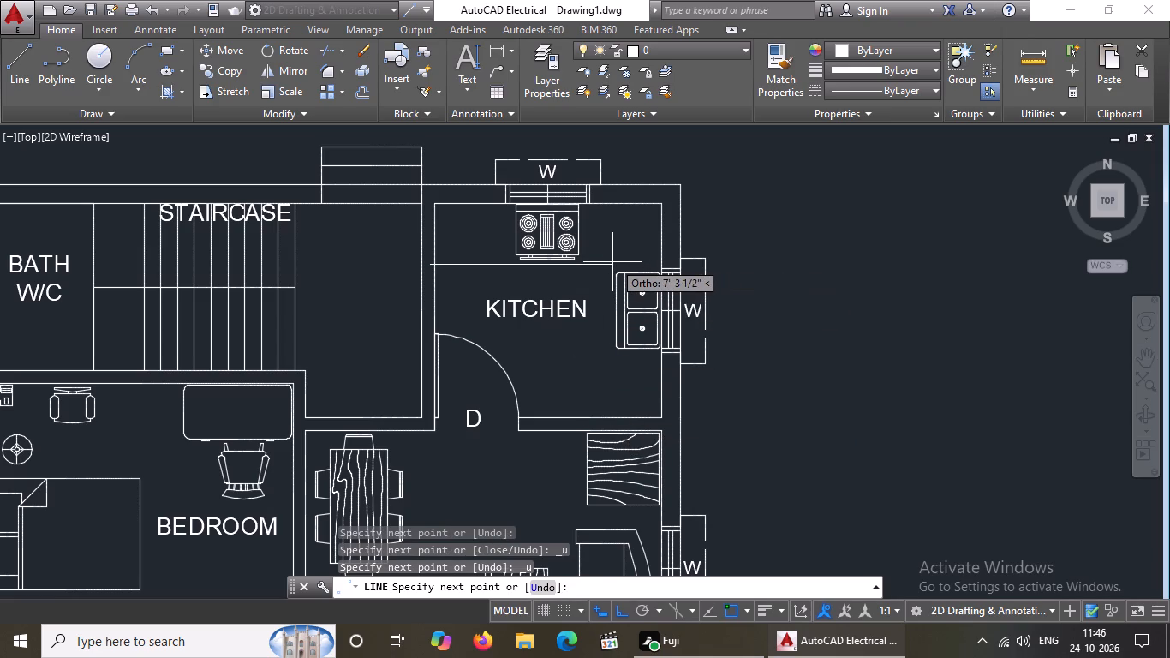
{"action": "left_click", "coordinate": [612, 263]}
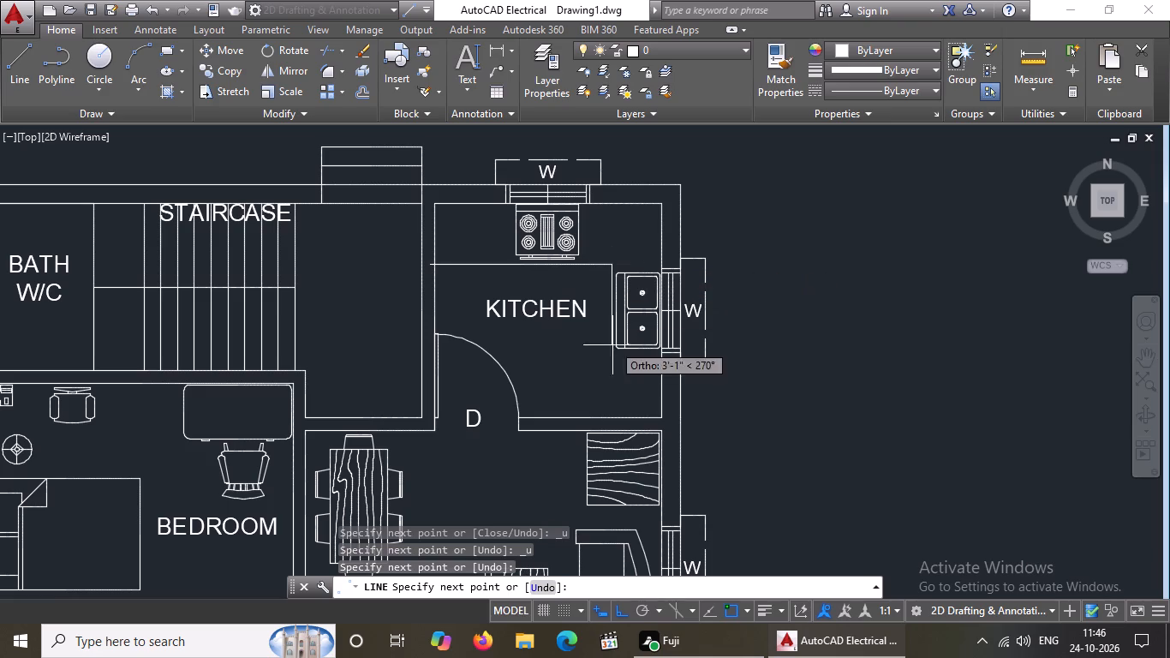
{"action": "left_click", "coordinate": [612, 424]}
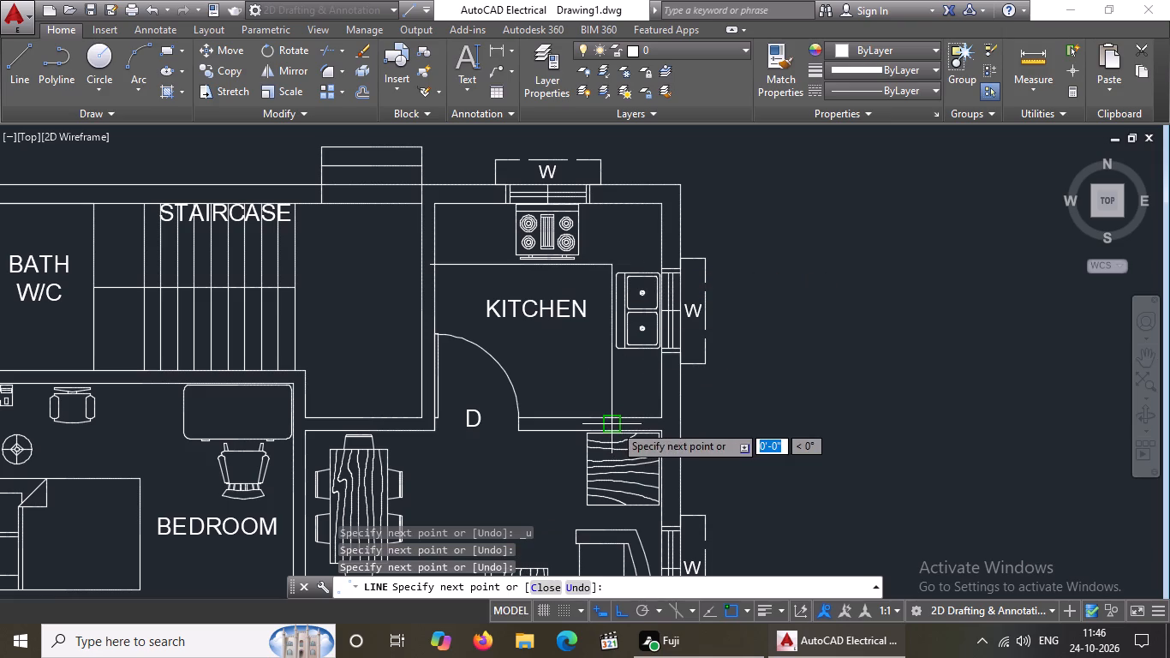
{"action": "key", "text": "Escape"}
{"action": "key", "text": "Escape"}
Trim the counter line ends that overrun the kitchen's south wall and west wall.
{"action": "type", "text": "TR"}
{"action": "key", "text": "space"}
{"action": "key", "text": "space"}
{"action": "scroll", "coordinate": [614, 421], "scroll_direction": "up", "scroll_amount": 3}
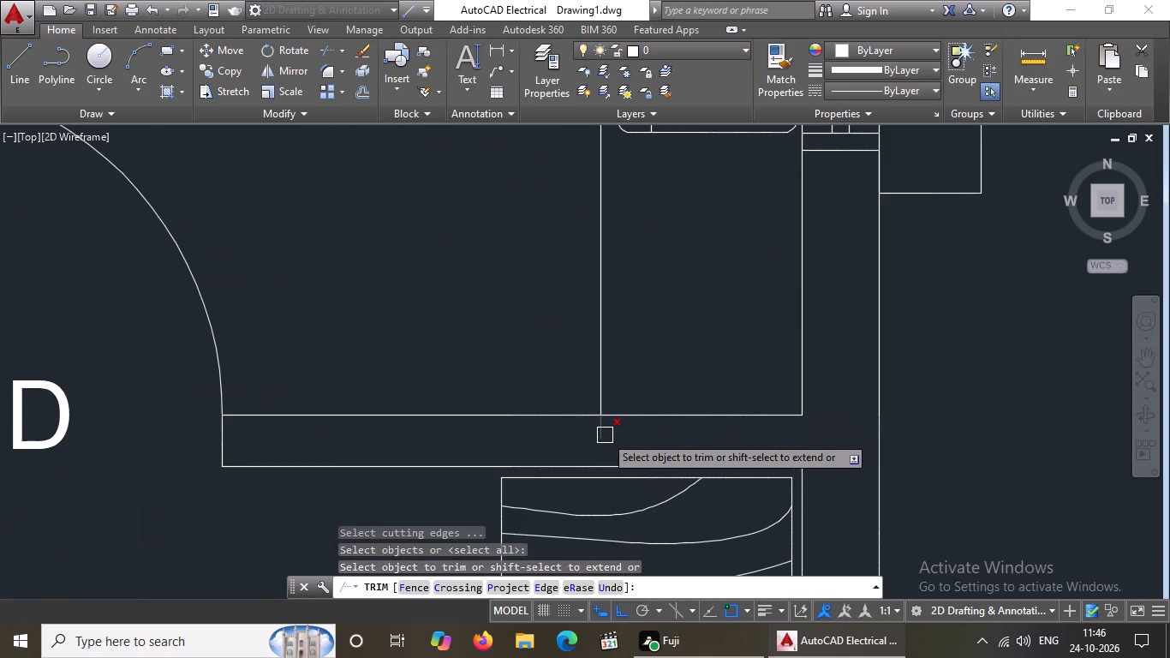
{"action": "left_click", "coordinate": [605, 435]}
{"action": "scroll", "coordinate": [616, 421], "scroll_direction": "down", "scroll_amount": 6}
{"action": "scroll", "coordinate": [536, 331], "scroll_direction": "up", "scroll_amount": 3}
{"action": "scroll", "coordinate": [384, 341], "scroll_direction": "up", "scroll_amount": 1}
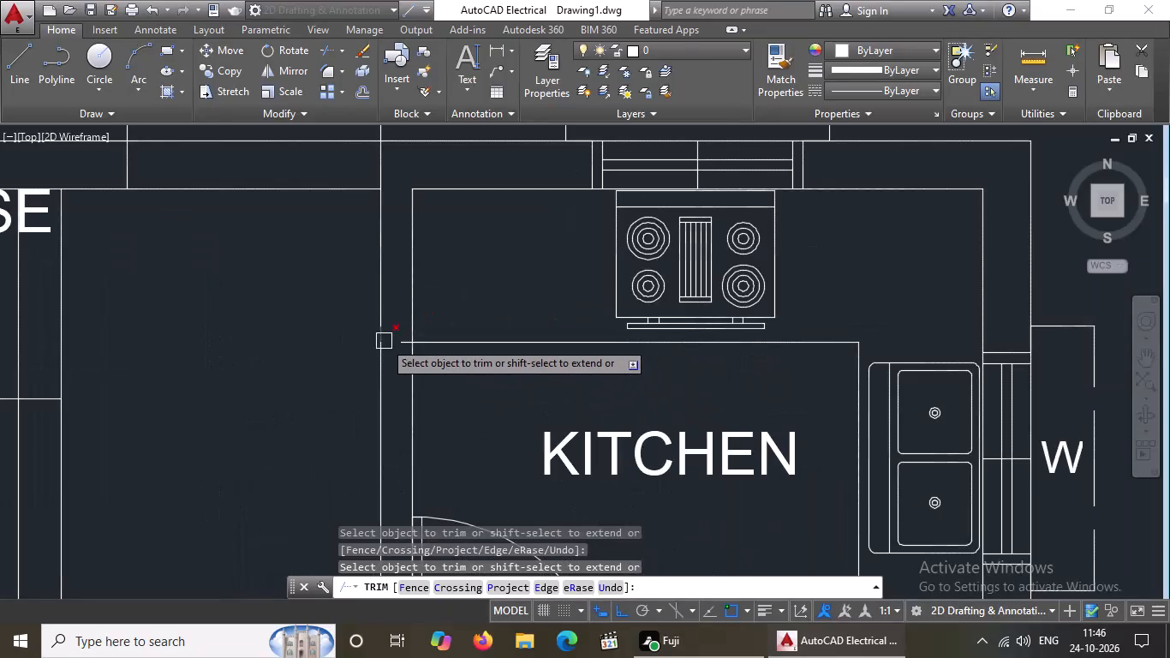
{"action": "scroll", "coordinate": [384, 341], "scroll_direction": "up", "scroll_amount": 1}
{"action": "left_click", "coordinate": [427, 342]}
{"action": "scroll", "coordinate": [439, 338], "scroll_direction": "down", "scroll_amount": 8}
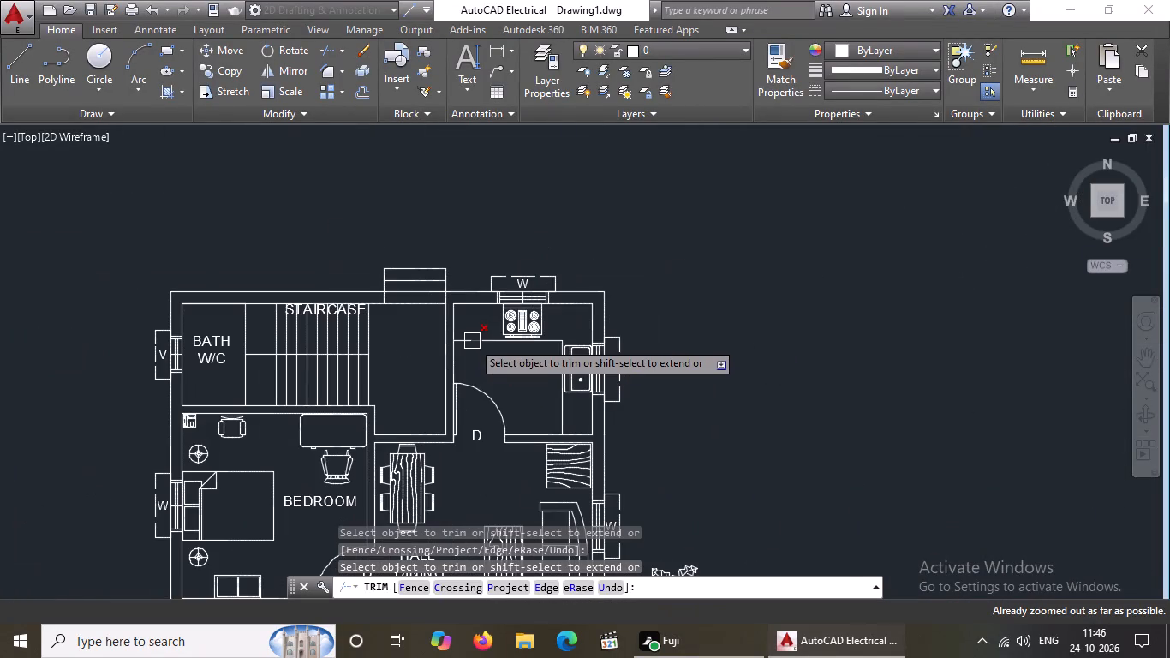
{"action": "key", "text": "Escape"}
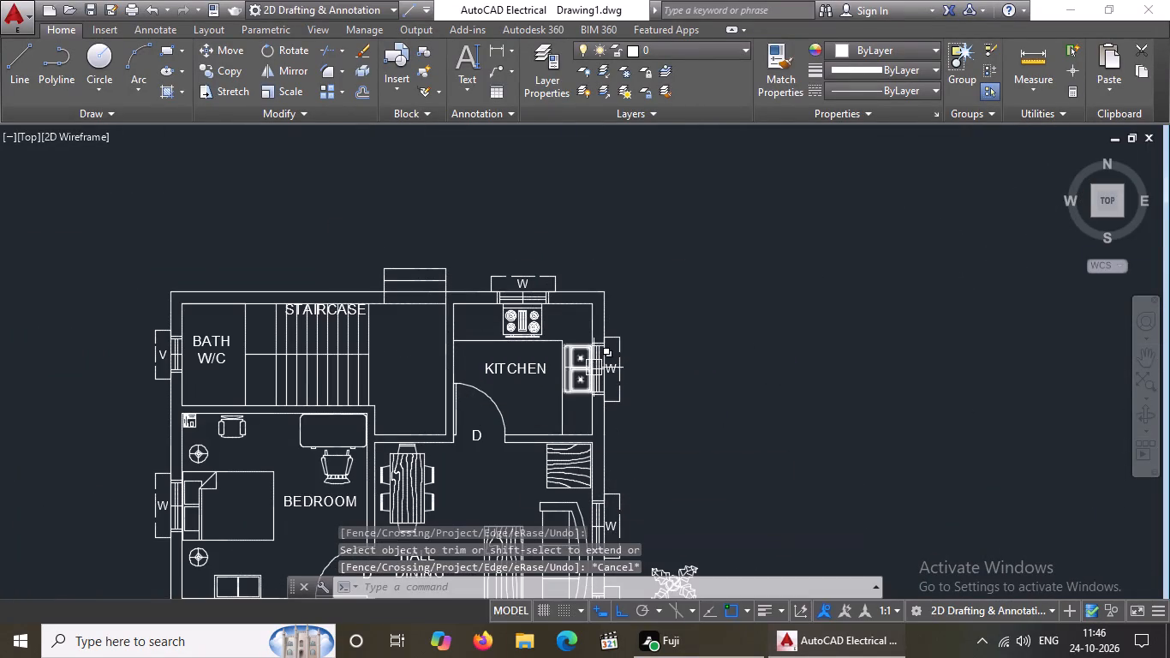
Turn Ortho off and move the STAIRCASE label about 1'-11" down onto the stair treads, clear of the north wall.
{"action": "scroll", "coordinate": [593, 366], "scroll_direction": "down", "scroll_amount": 4}
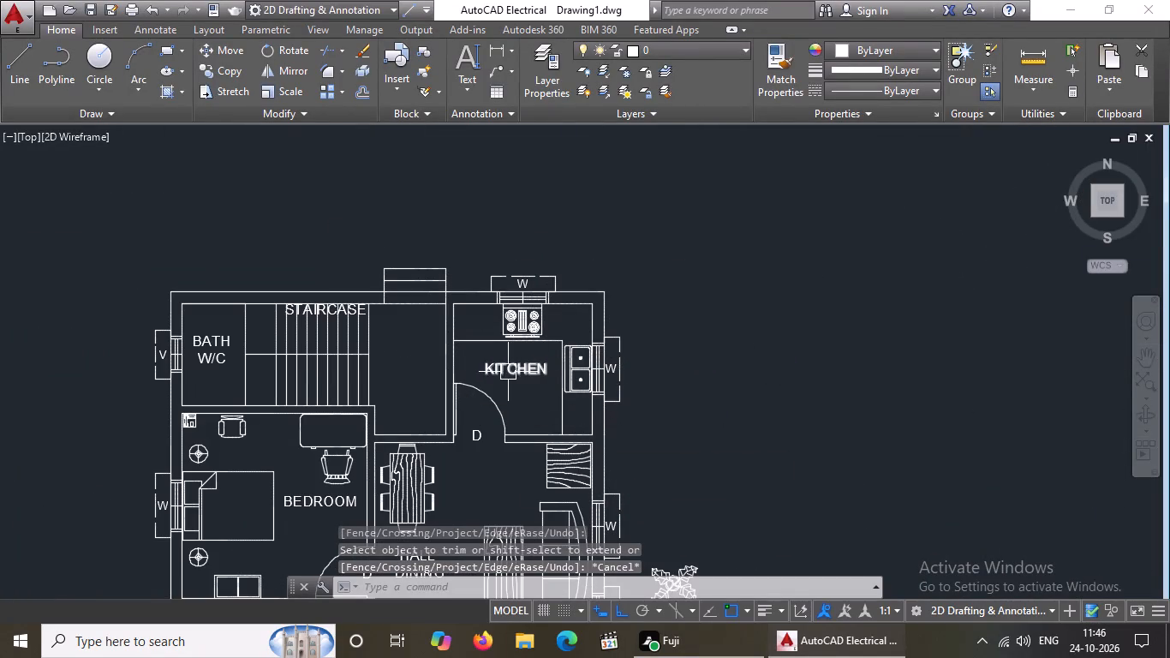
{"action": "scroll", "coordinate": [323, 286], "scroll_direction": "up", "scroll_amount": 3}
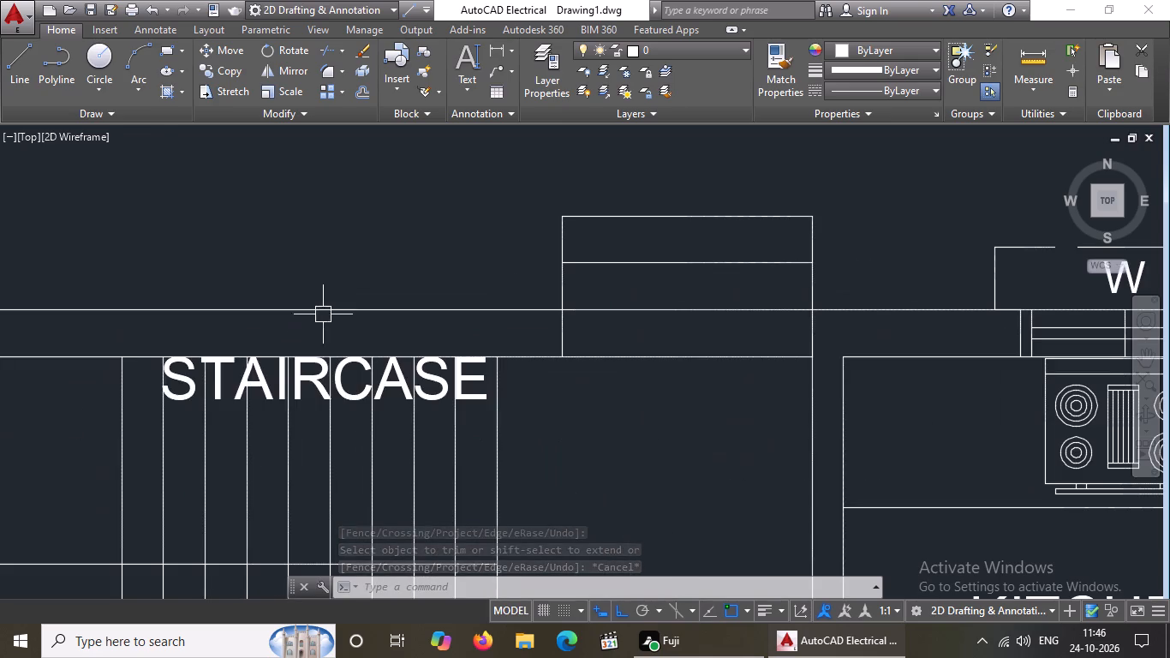
{"action": "left_click", "coordinate": [306, 381]}
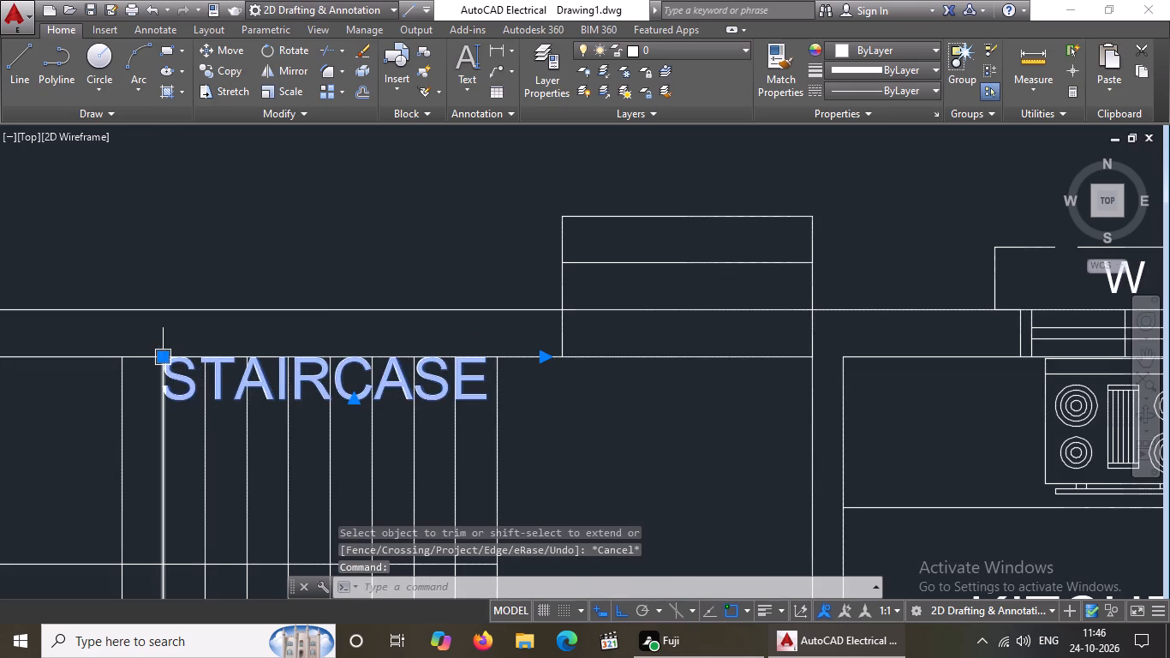
{"action": "left_click", "coordinate": [160, 355]}
{"action": "scroll", "coordinate": [236, 391], "scroll_direction": "down", "scroll_amount": 3}
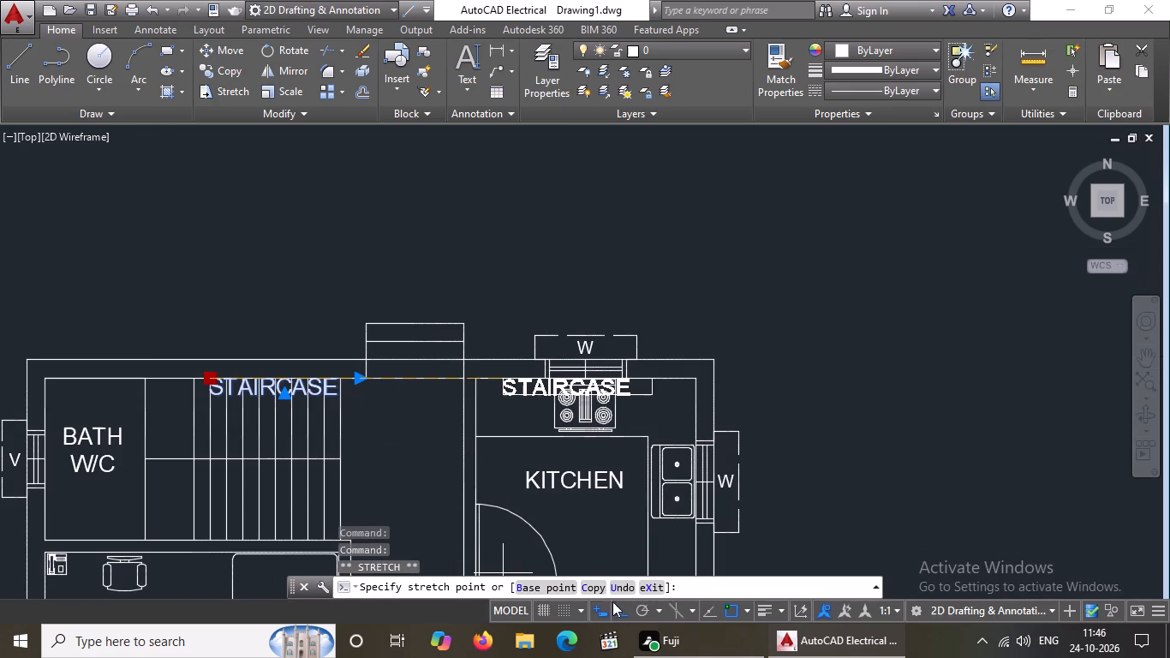
{"action": "left_click", "coordinate": [618, 608]}
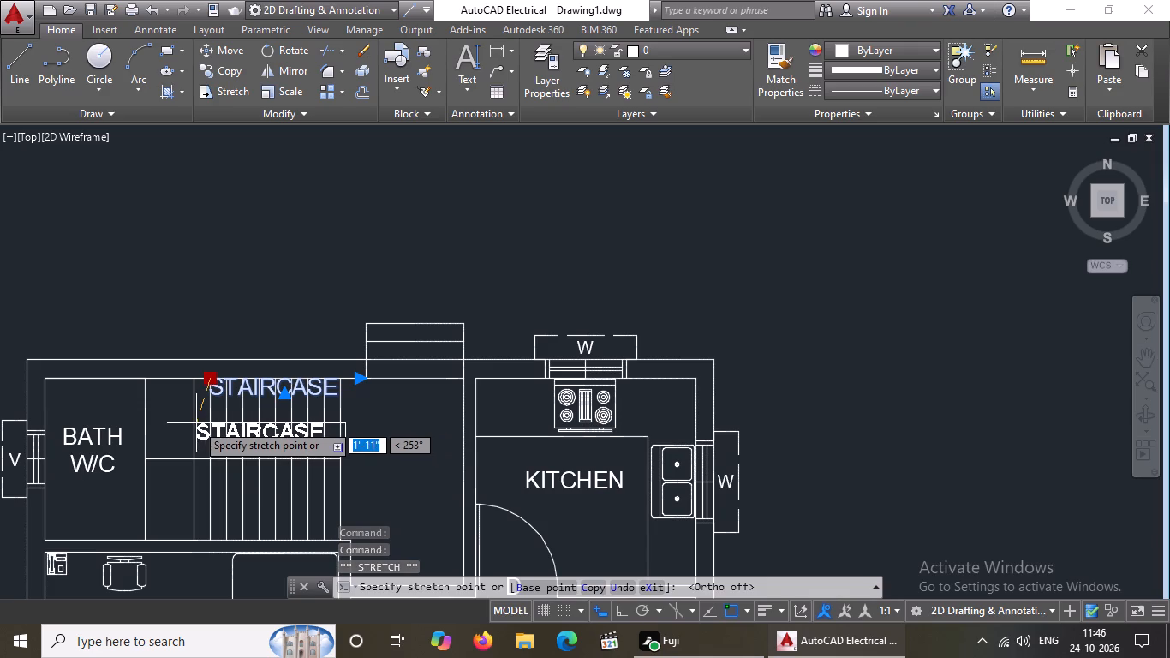
{"action": "left_click", "coordinate": [202, 424]}
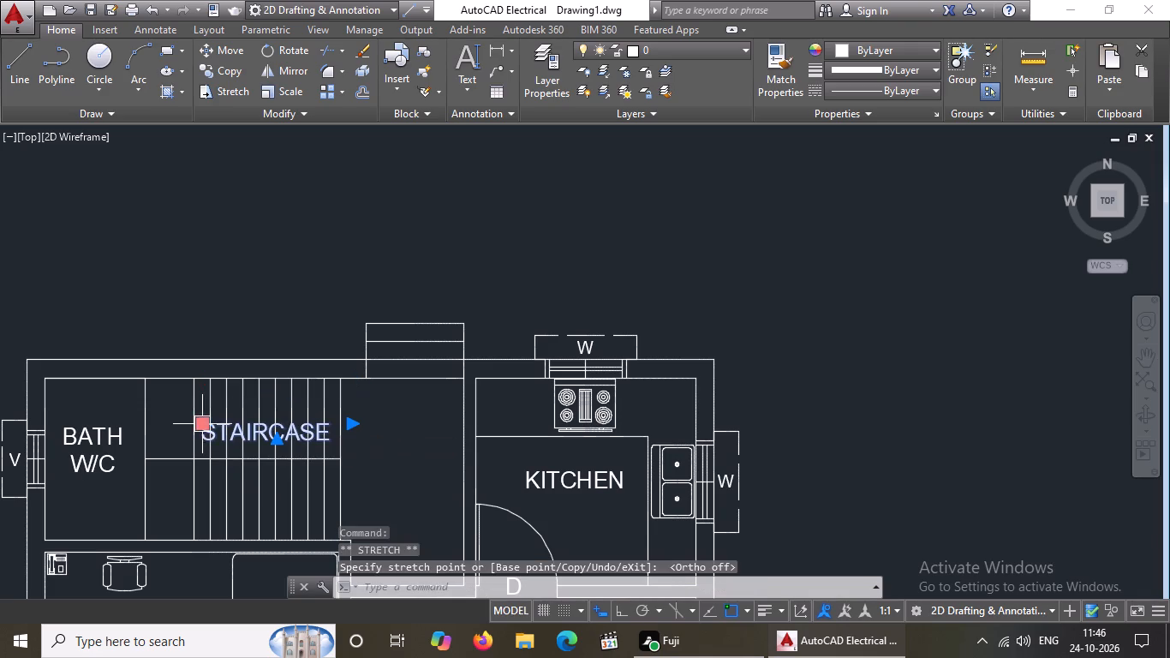
{"action": "scroll", "coordinate": [225, 413], "scroll_direction": "down", "scroll_amount": 2}
{"action": "middle_click_drag", "start_coordinate": [305, 384], "coordinate": [319, 365]}
{"action": "key", "text": "Escape"}
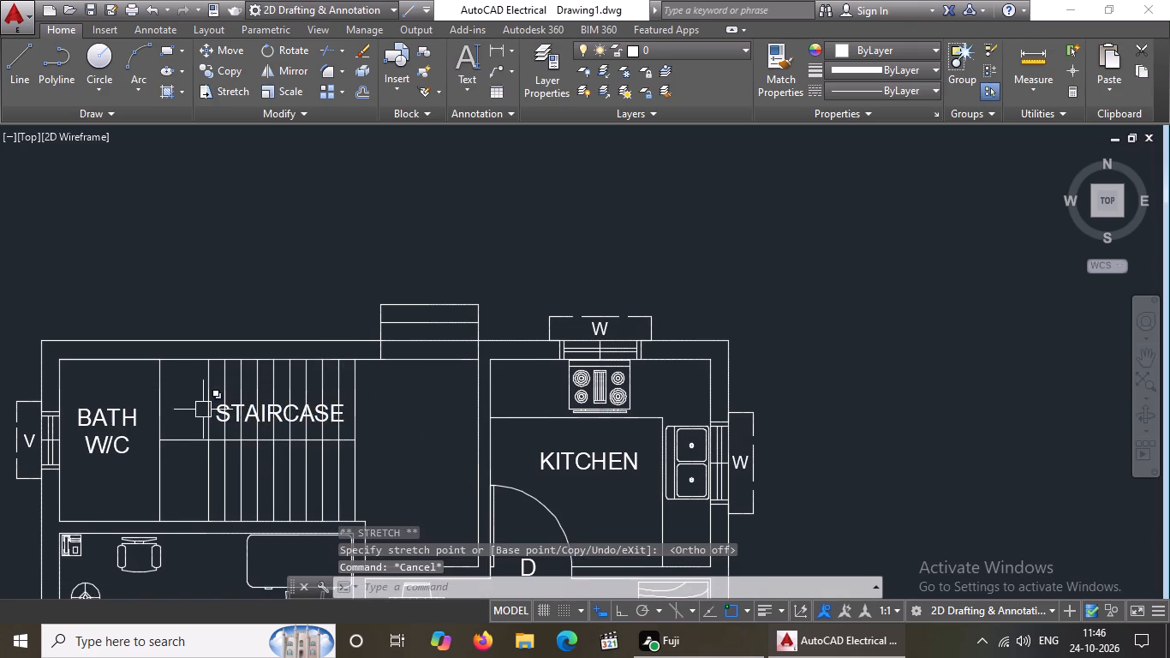
Erase the chair along the northern bedroom's north wall and the small equipment symbol in its northwest corner.
{"action": "middle_click_drag", "start_coordinate": [116, 415], "coordinate": [126, 383]}
{"action": "middle_click_drag", "start_coordinate": [133, 401], "coordinate": [146, 361]}
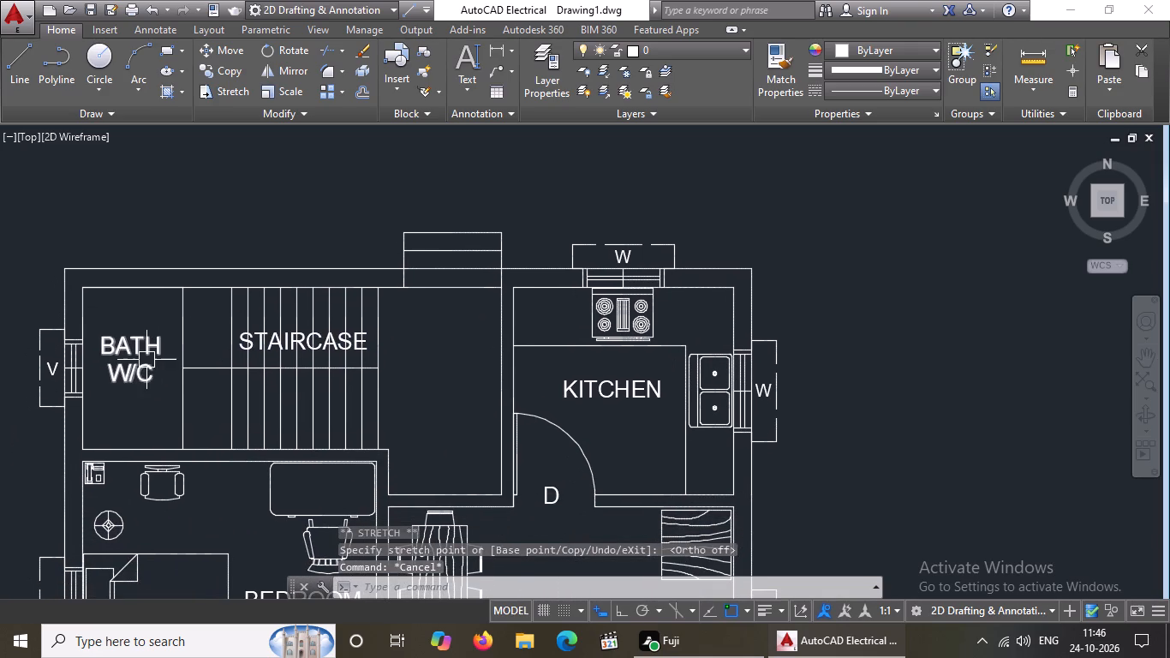
{"action": "scroll", "coordinate": [147, 360], "scroll_direction": "down", "scroll_amount": 1}
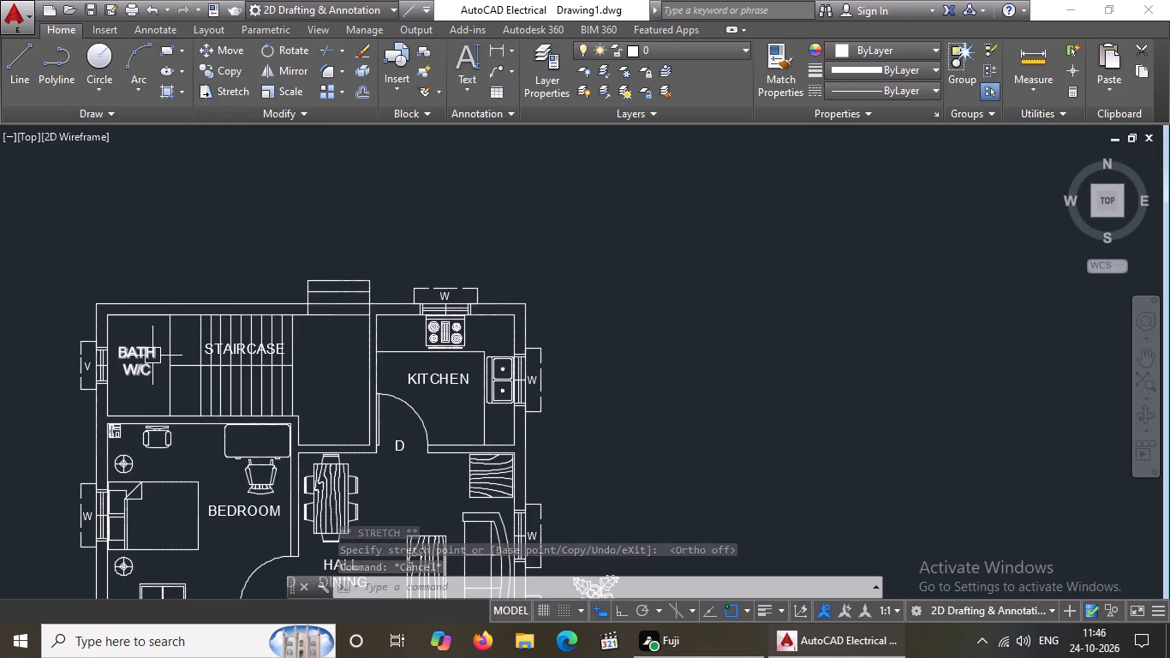
{"action": "scroll", "coordinate": [152, 356], "scroll_direction": "down", "scroll_amount": 3}
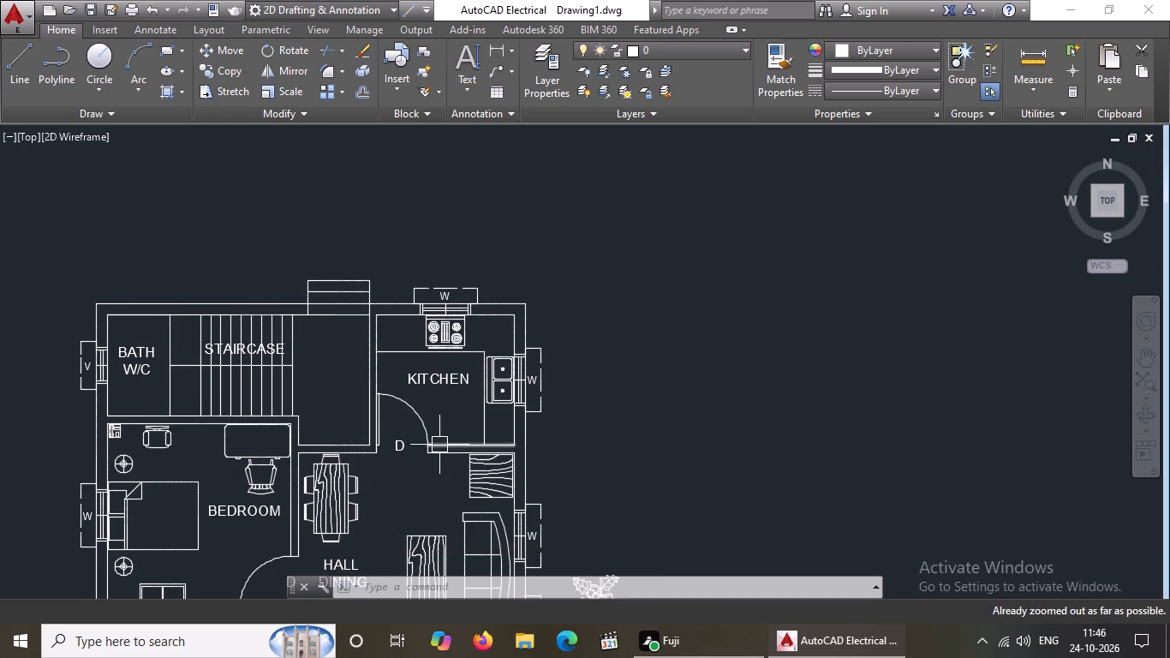
{"action": "middle_click_drag", "start_coordinate": [409, 489], "coordinate": [405, 469]}
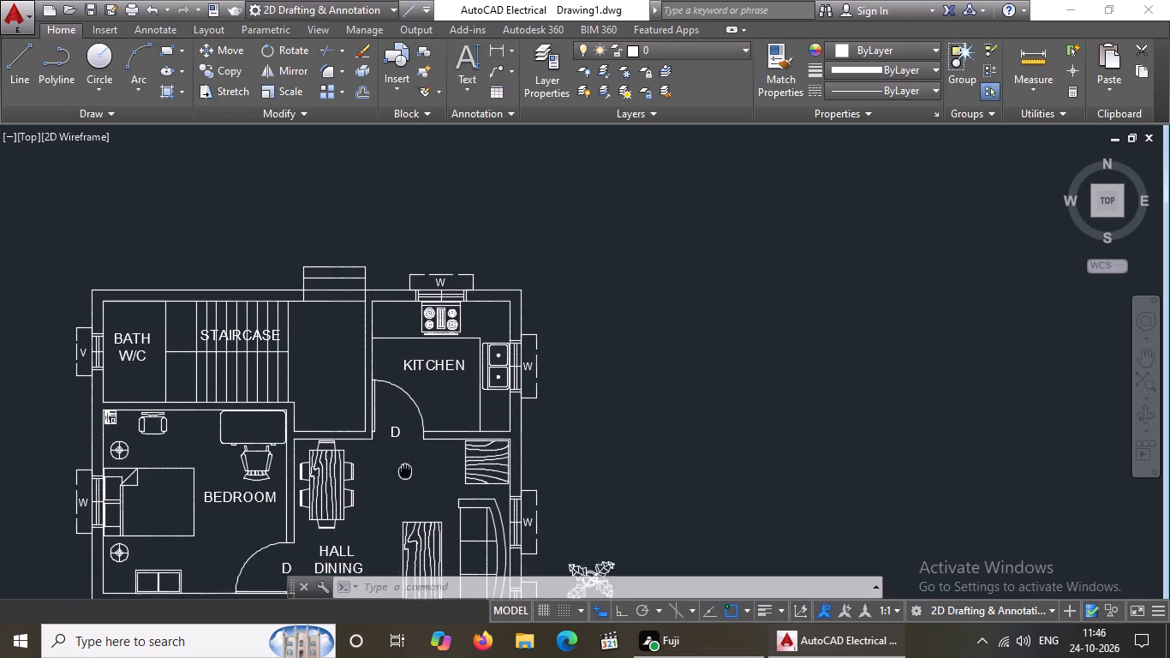
{"action": "middle_click_drag", "start_coordinate": [405, 469], "coordinate": [445, 389]}
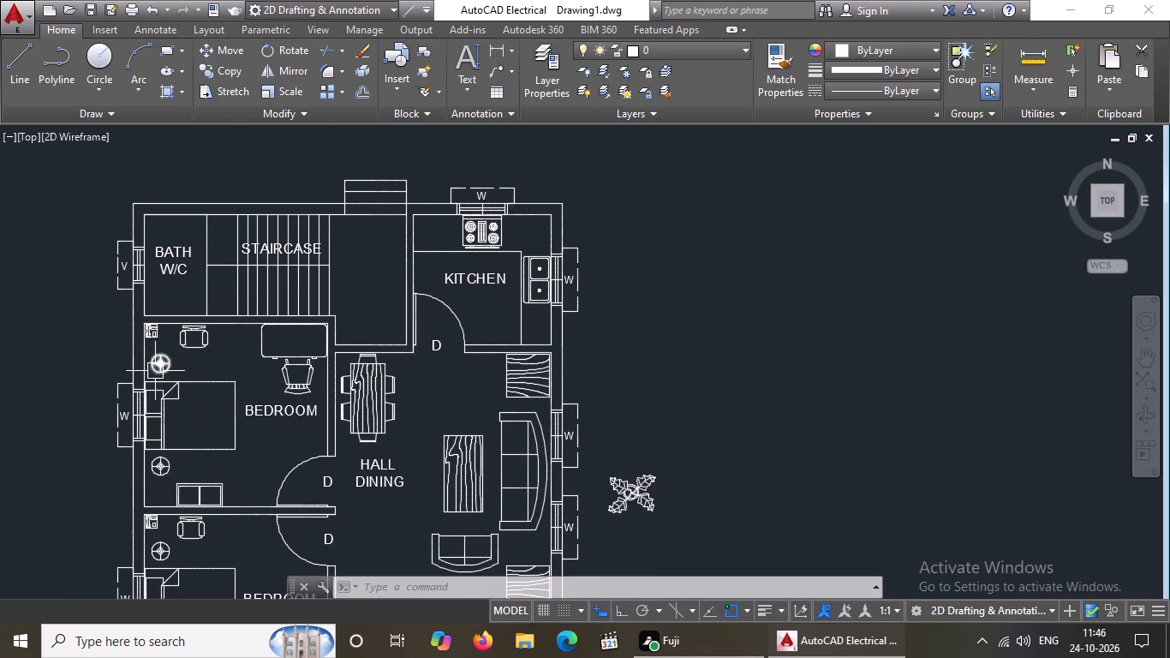
{"action": "scroll", "coordinate": [188, 345], "scroll_direction": "up", "scroll_amount": 2}
{"action": "left_click", "coordinate": [189, 344]}
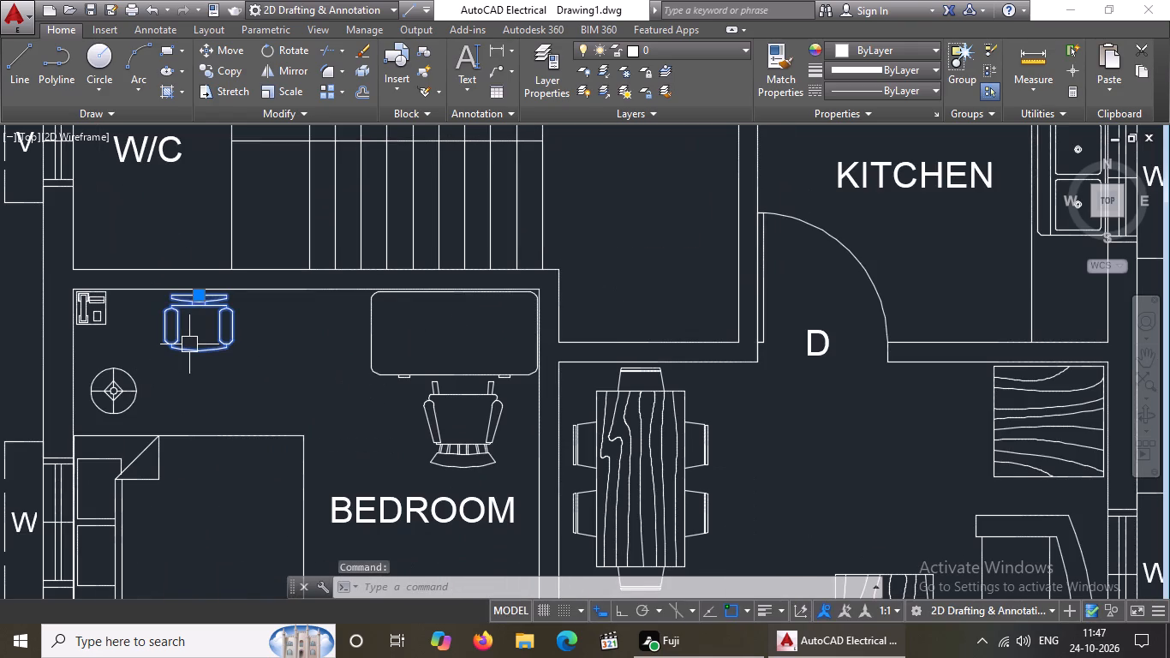
{"action": "key", "text": "Delete"}
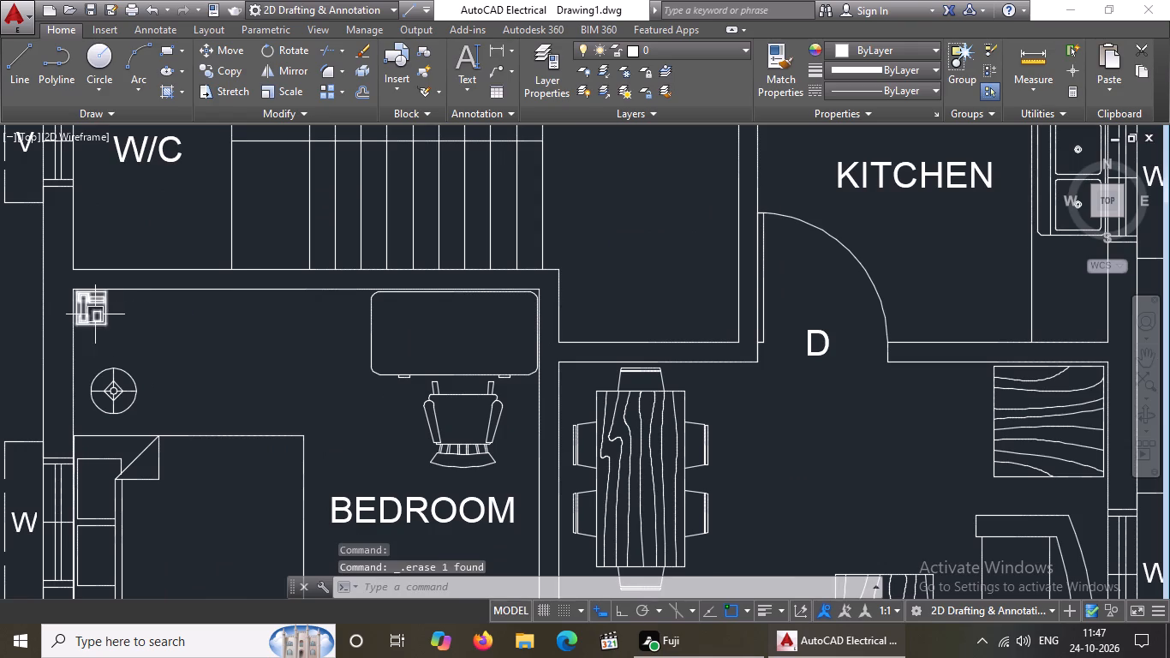
{"action": "left_click", "coordinate": [93, 314]}
{"action": "key", "text": "Delete"}
Copy the door of the bath with the tub to the south wall of the northwest BATH W/C.
{"action": "scroll", "coordinate": [232, 322], "scroll_direction": "down", "scroll_amount": 4}
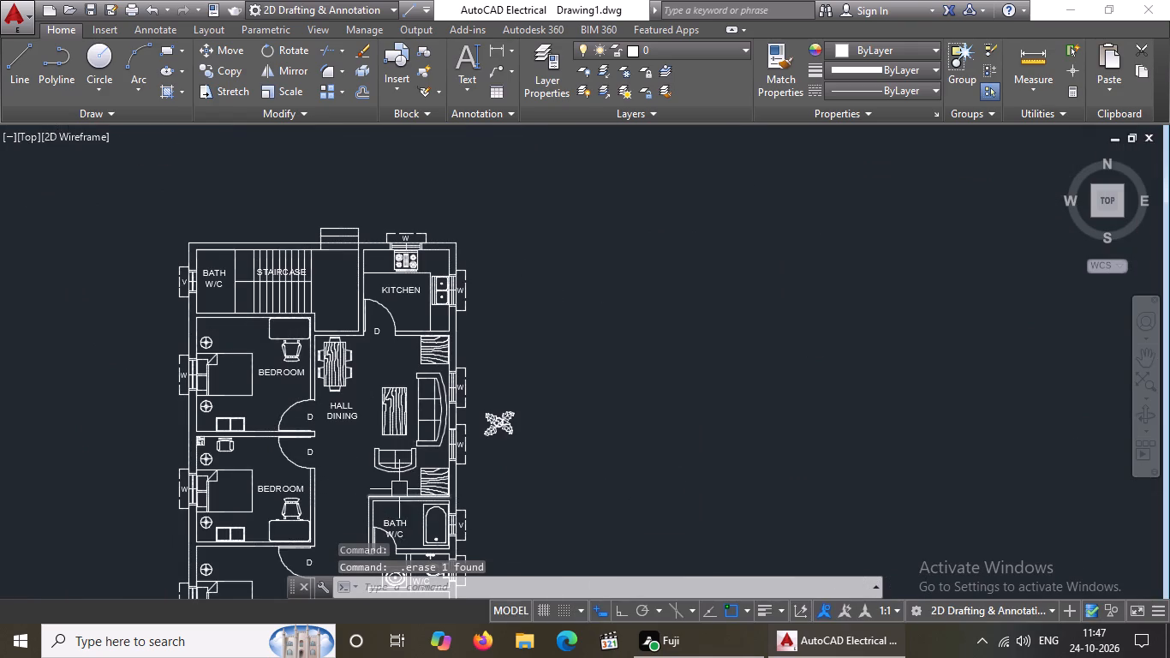
{"action": "middle_click_drag", "start_coordinate": [424, 422], "coordinate": [439, 395]}
{"action": "middle_click_drag", "start_coordinate": [411, 489], "coordinate": [445, 359]}
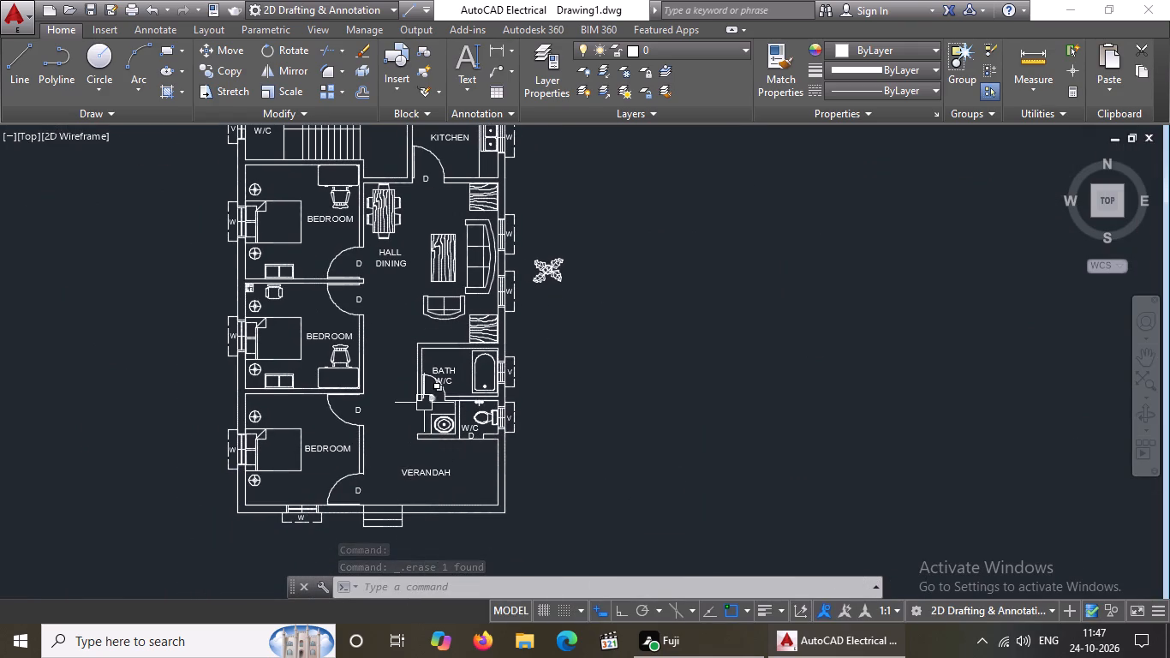
{"action": "scroll", "coordinate": [439, 382], "scroll_direction": "up", "scroll_amount": 2}
{"action": "left_click", "coordinate": [408, 368]}
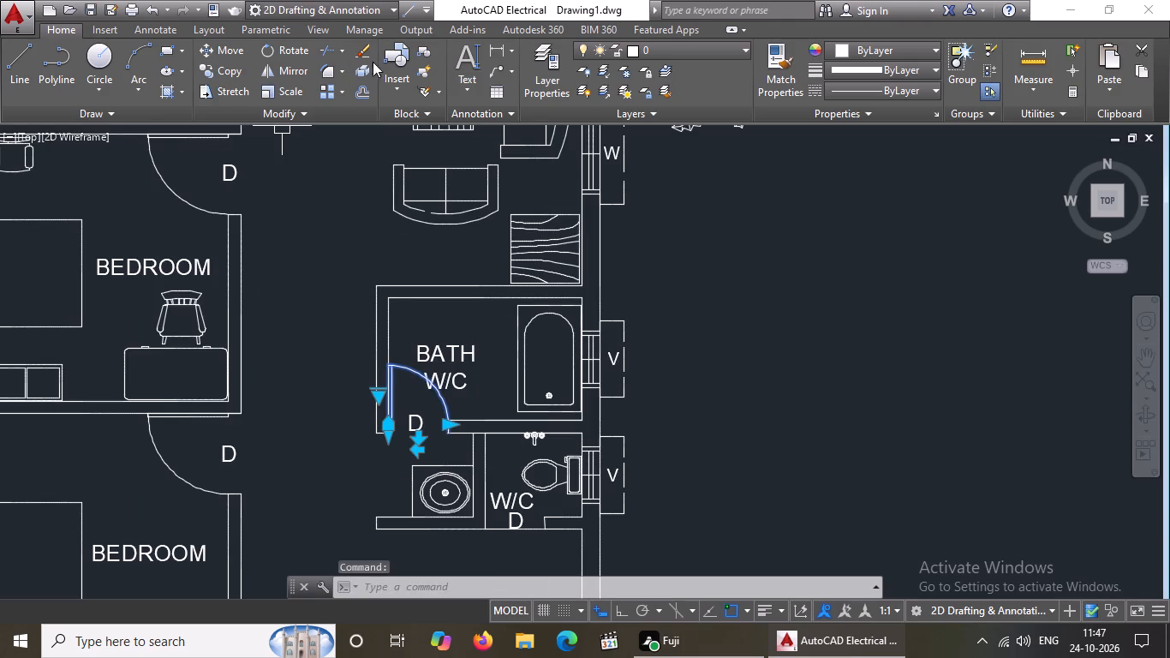
{"action": "left_click", "coordinate": [230, 72]}
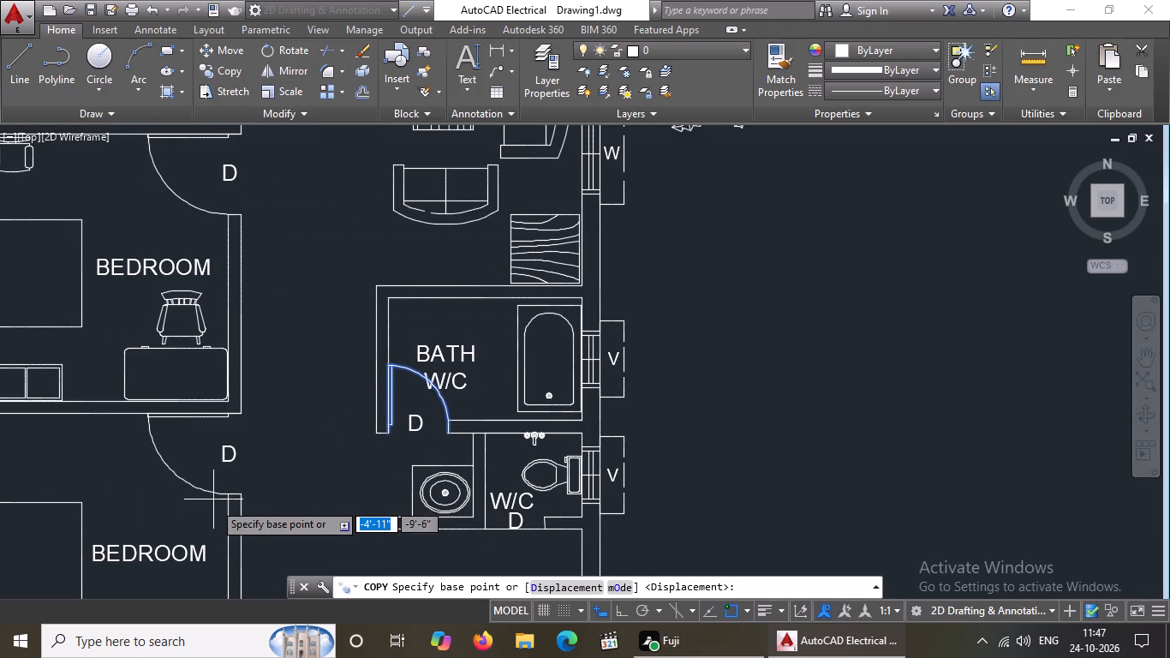
{"action": "left_click", "coordinate": [403, 398]}
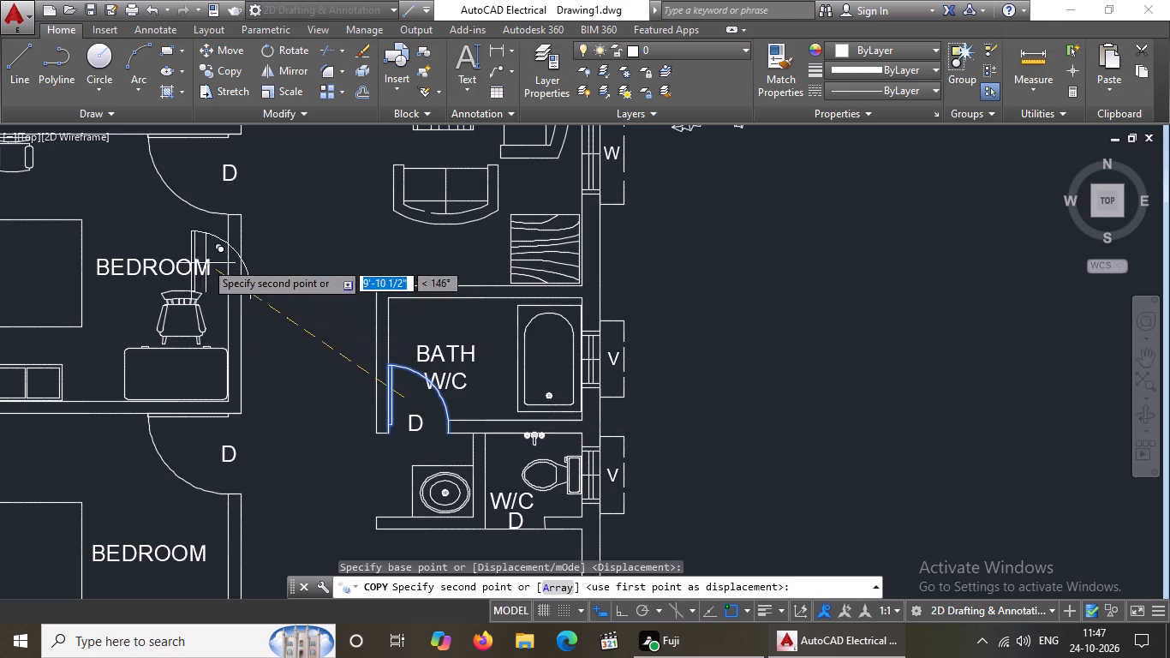
{"action": "scroll", "coordinate": [159, 182], "scroll_direction": "down", "scroll_amount": 3}
{"action": "scroll", "coordinate": [421, 248], "scroll_direction": "up", "scroll_amount": 2}
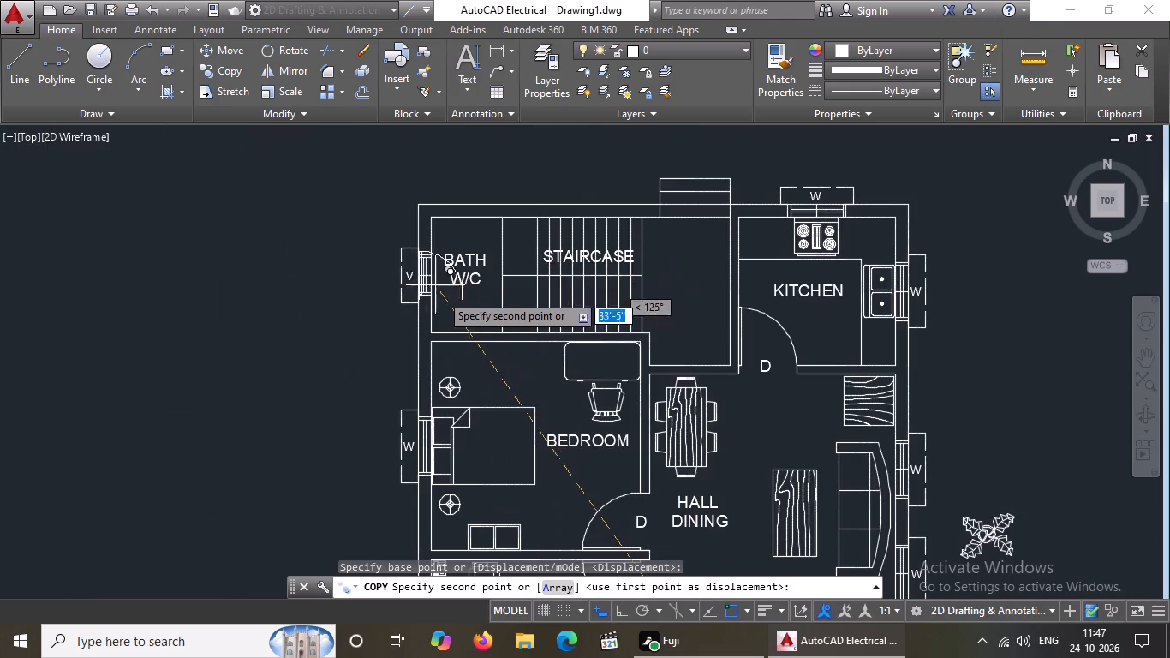
{"action": "scroll", "coordinate": [451, 312], "scroll_direction": "up", "scroll_amount": 1}
{"action": "left_click", "coordinate": [451, 314]}
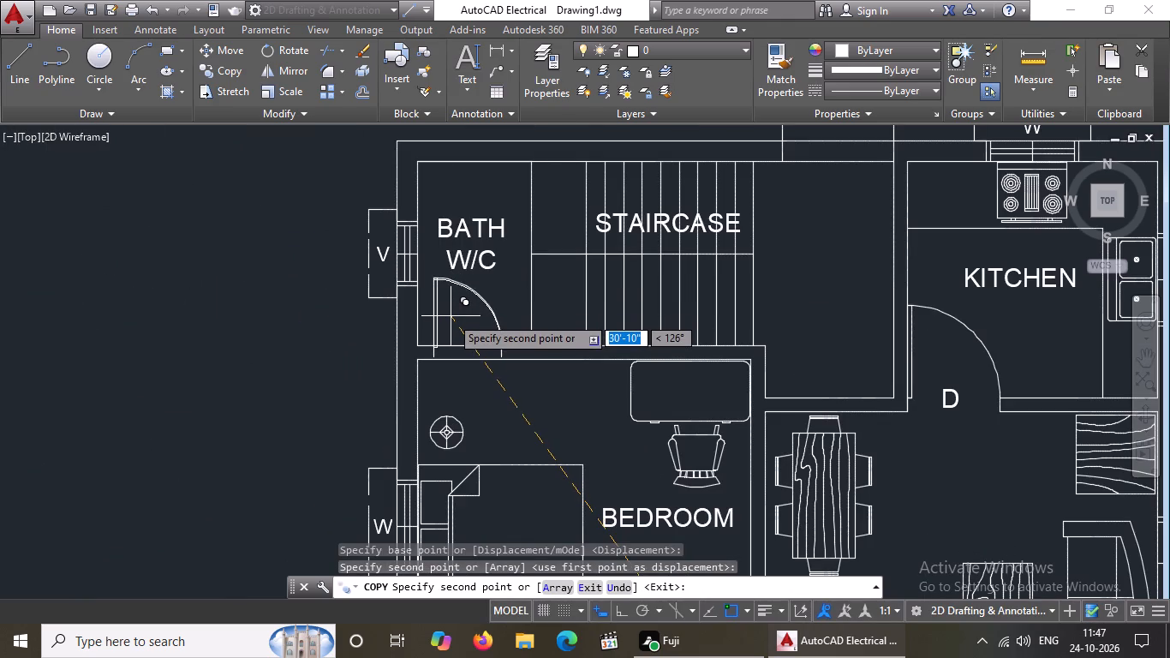
{"action": "key", "text": "Escape"}
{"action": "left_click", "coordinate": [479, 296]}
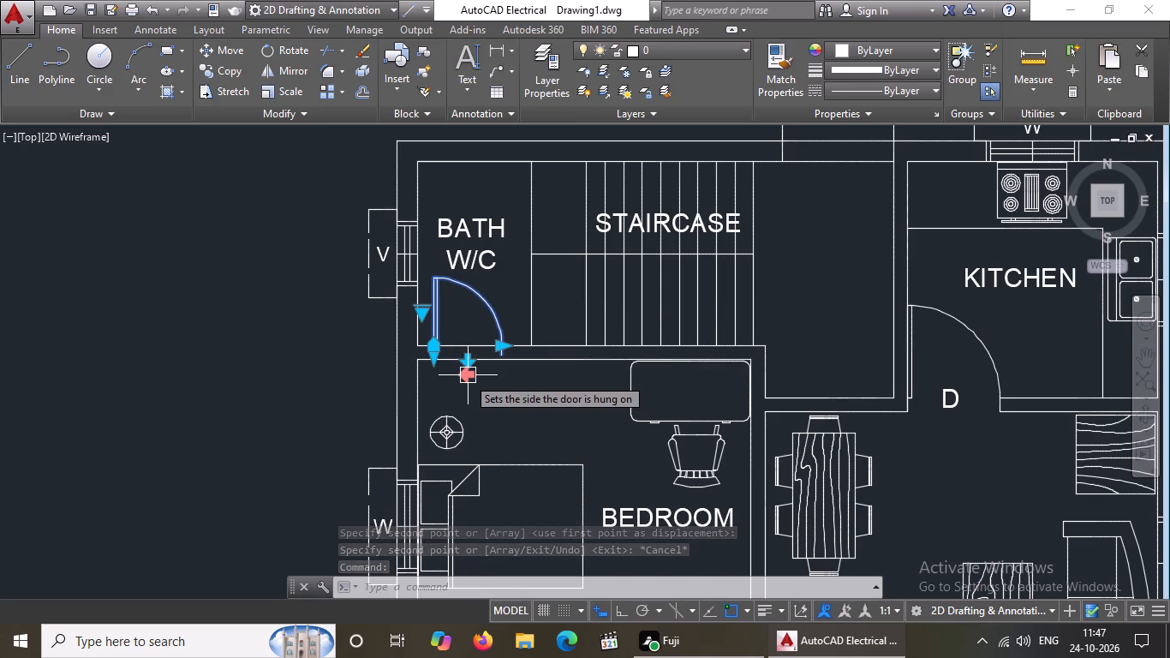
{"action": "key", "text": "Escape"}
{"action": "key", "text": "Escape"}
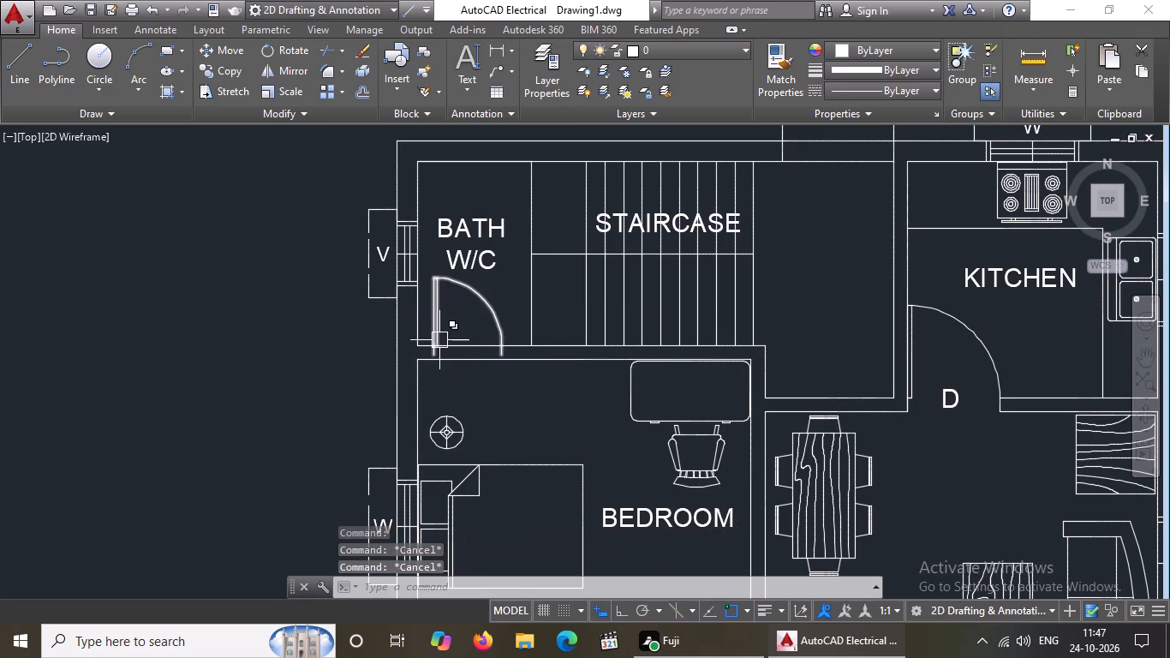
Extend the northwest bath's inner west wall line down to the northern bedroom's north wall line.
{"action": "type", "text": "EX"}
{"action": "key", "text": "space"}
{"action": "key", "text": "space"}
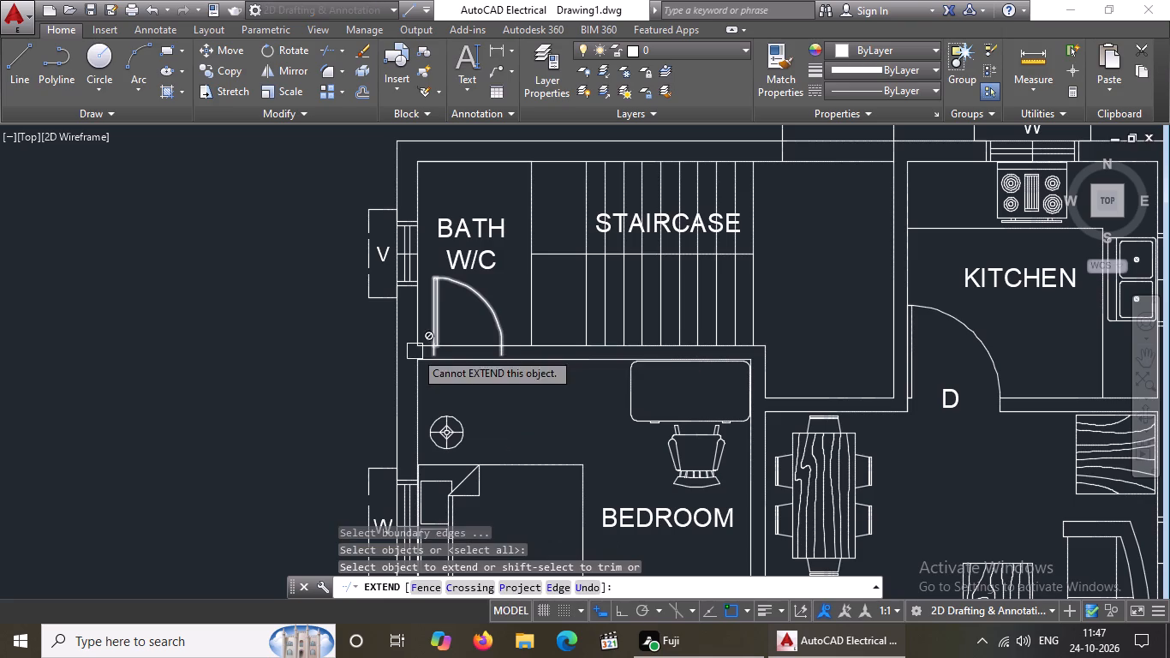
{"action": "key", "text": "Escape"}
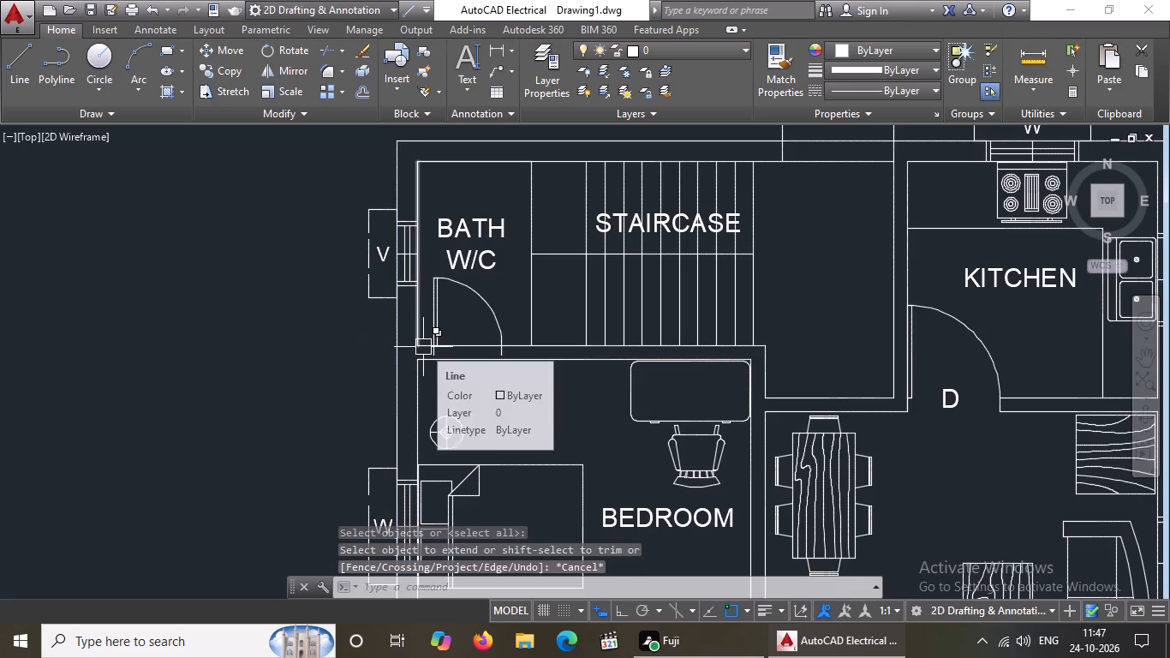
{"action": "key", "text": "e"}
{"action": "type", "text": "X"}
{"action": "key", "text": "space"}
{"action": "key", "text": "space"}
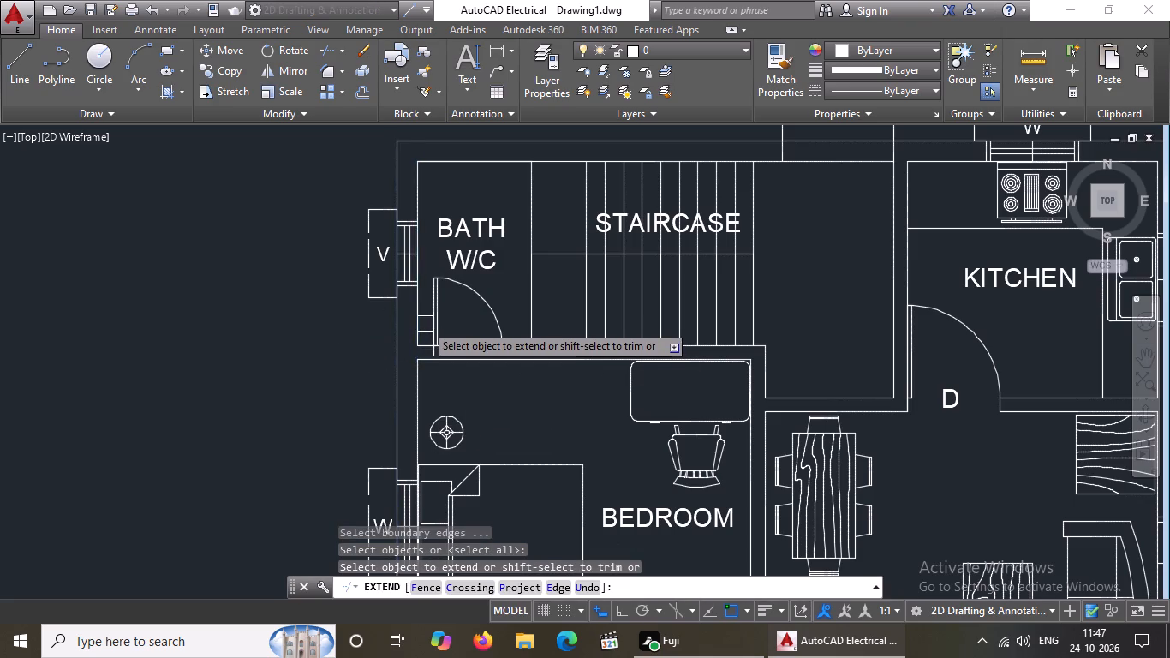
{"action": "left_click", "coordinate": [416, 327]}
{"action": "key", "text": "Escape"}
Move the copied door by its hinge-side endpoint to the wall corner at the northwest bath's southwest end.
{"action": "left_click", "coordinate": [428, 325]}
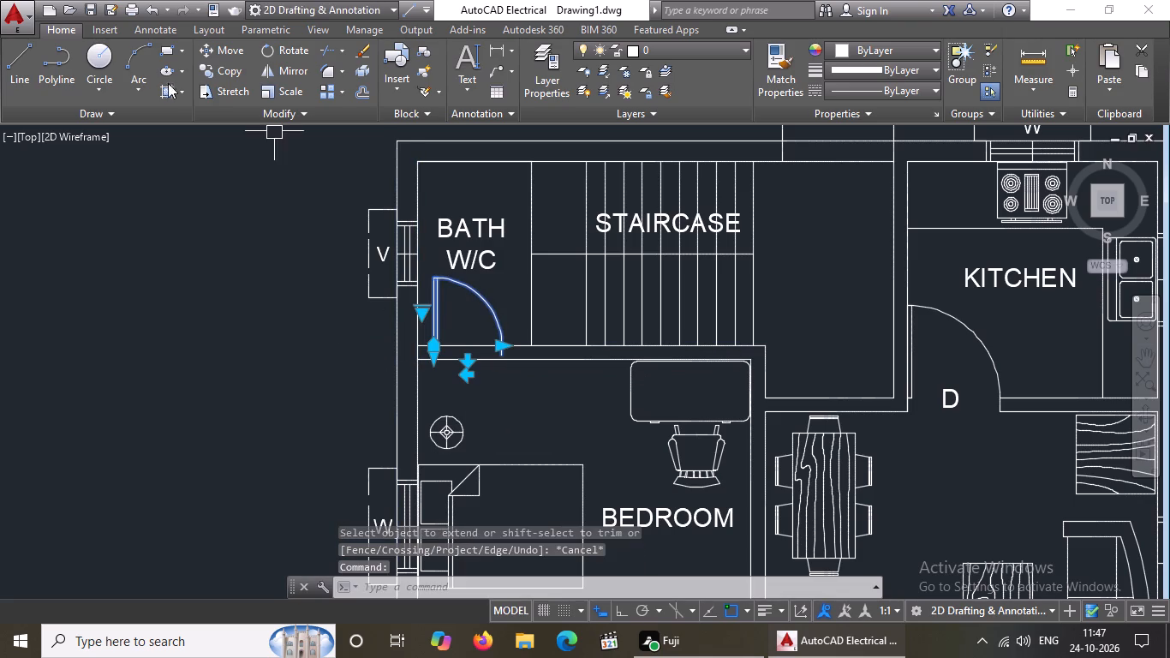
{"action": "left_click", "coordinate": [224, 43]}
{"action": "scroll", "coordinate": [432, 363], "scroll_direction": "up", "scroll_amount": 3}
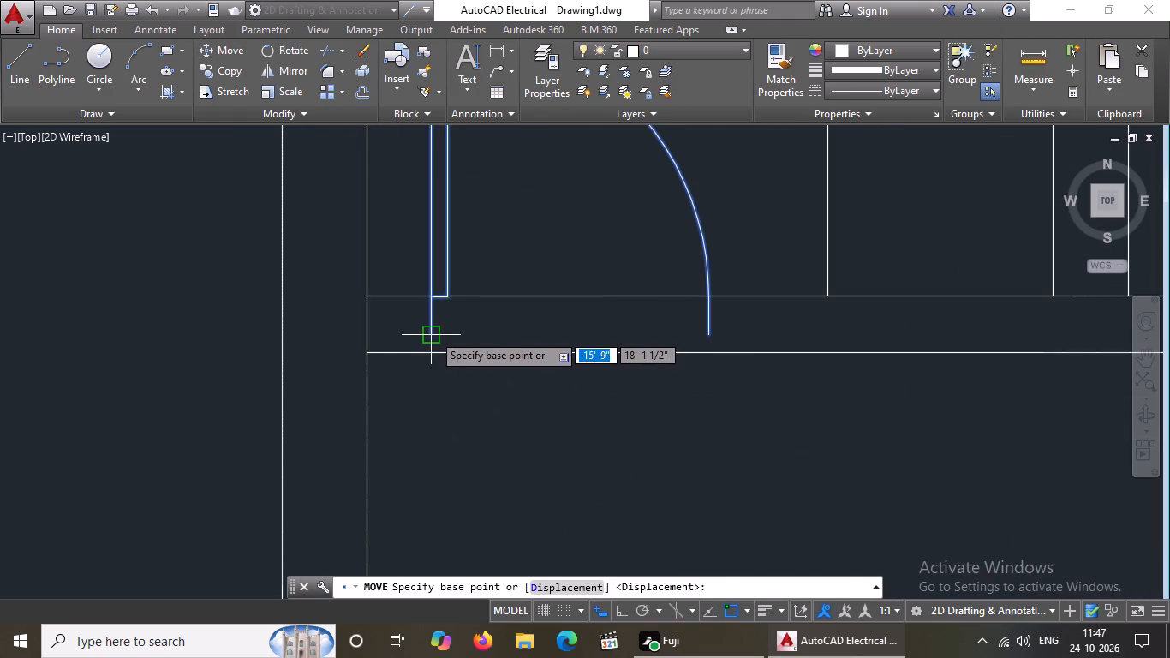
{"action": "left_click", "coordinate": [433, 332]}
{"action": "left_click", "coordinate": [367, 355]}
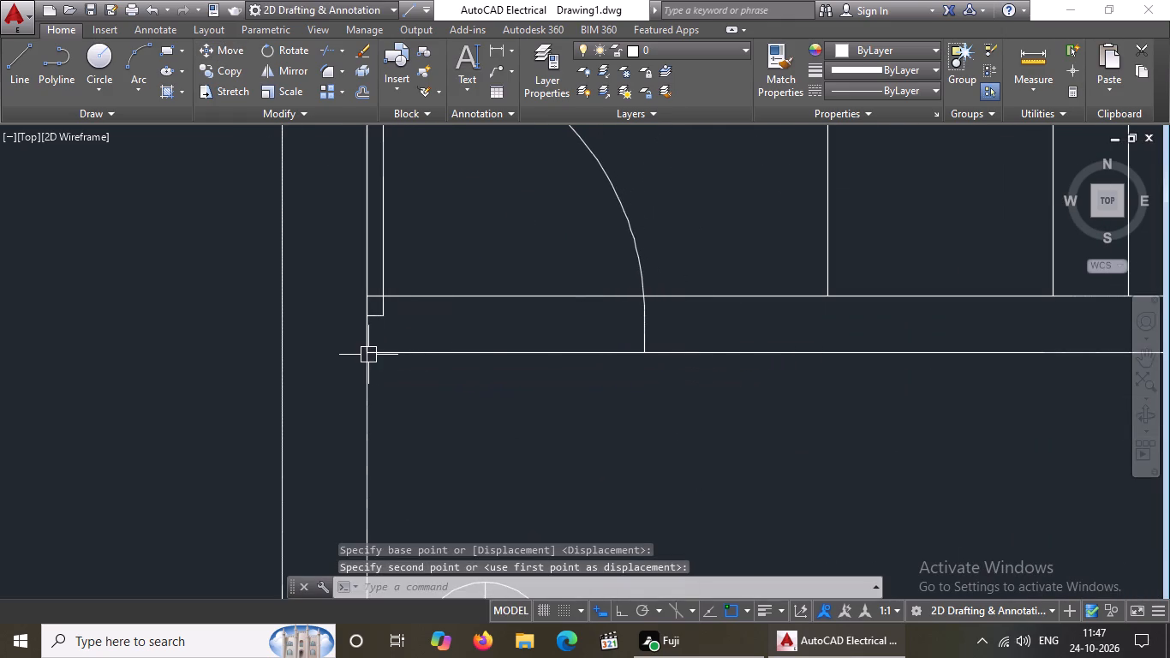
{"action": "scroll", "coordinate": [473, 343], "scroll_direction": "down", "scroll_amount": 6}
{"action": "key", "text": "Escape"}
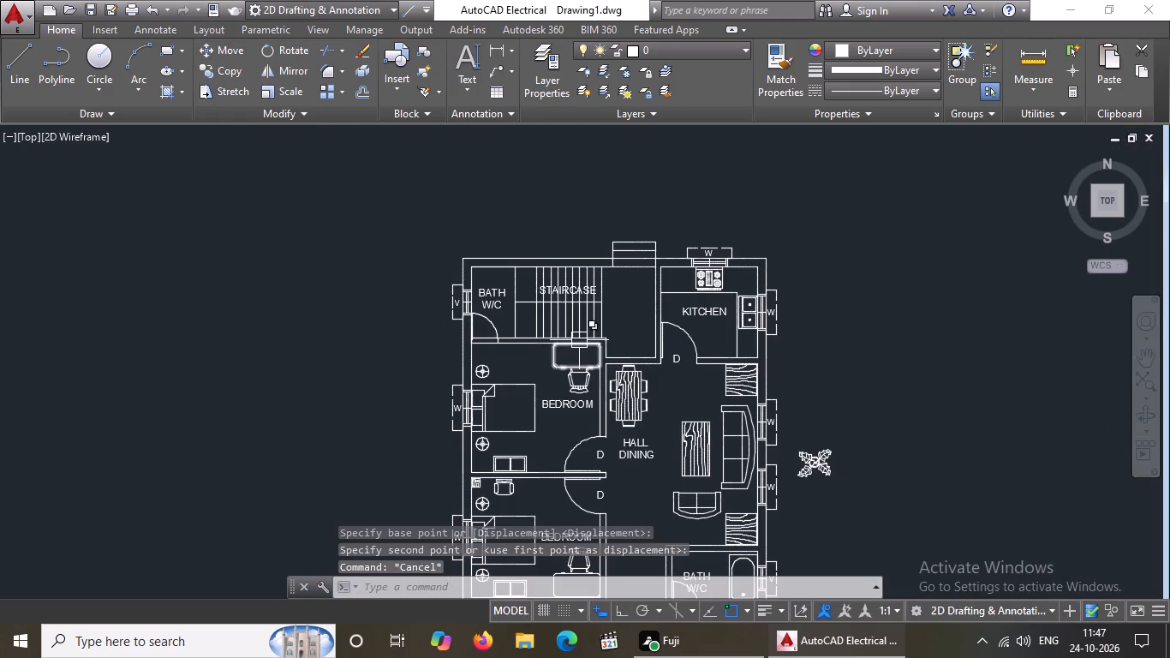
Trim both south wall lines of the northwest bath across its new door opening.
{"action": "scroll", "coordinate": [496, 333], "scroll_direction": "up", "scroll_amount": 2}
{"action": "key", "text": "Escape"}
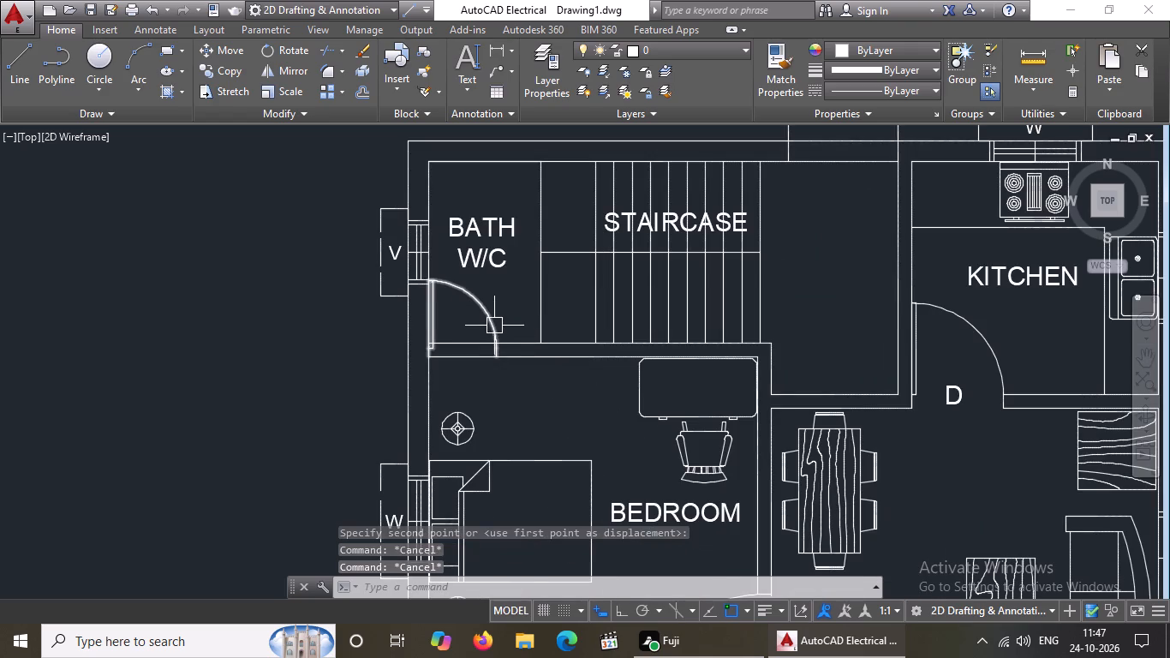
{"action": "key", "text": "t"}
{"action": "key", "text": "r"}
{"action": "key", "text": "space"}
{"action": "key", "text": "space"}
{"action": "scroll", "coordinate": [459, 357], "scroll_direction": "up", "scroll_amount": 3}
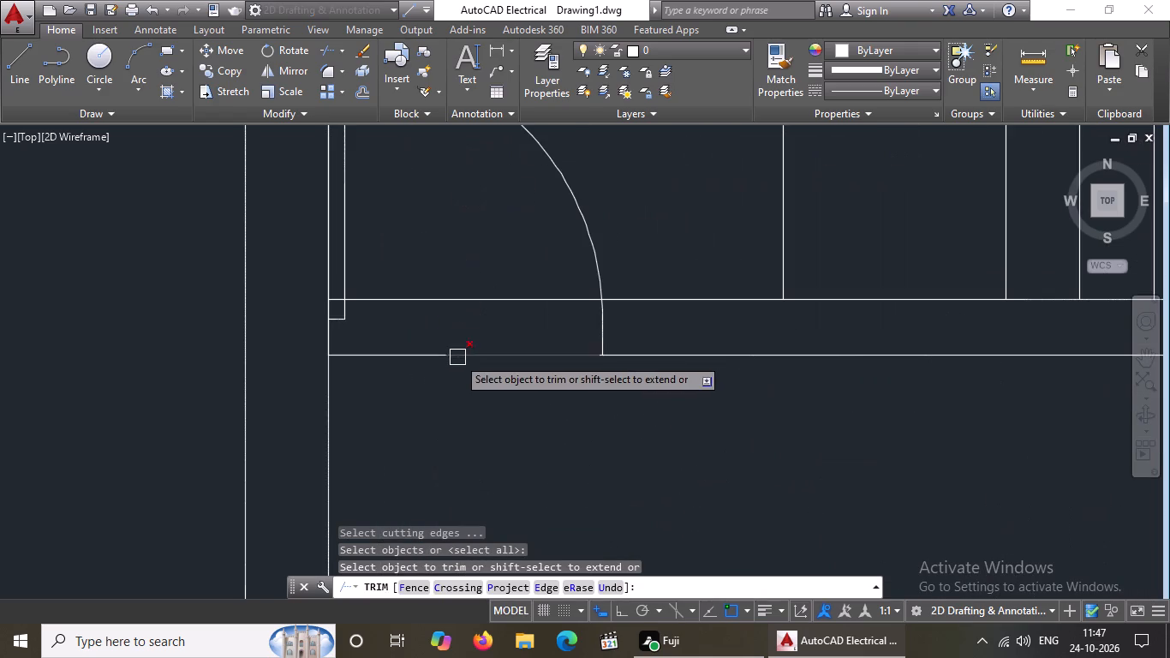
{"action": "scroll", "coordinate": [324, 296], "scroll_direction": "up", "scroll_amount": 2}
{"action": "left_click", "coordinate": [345, 306]}
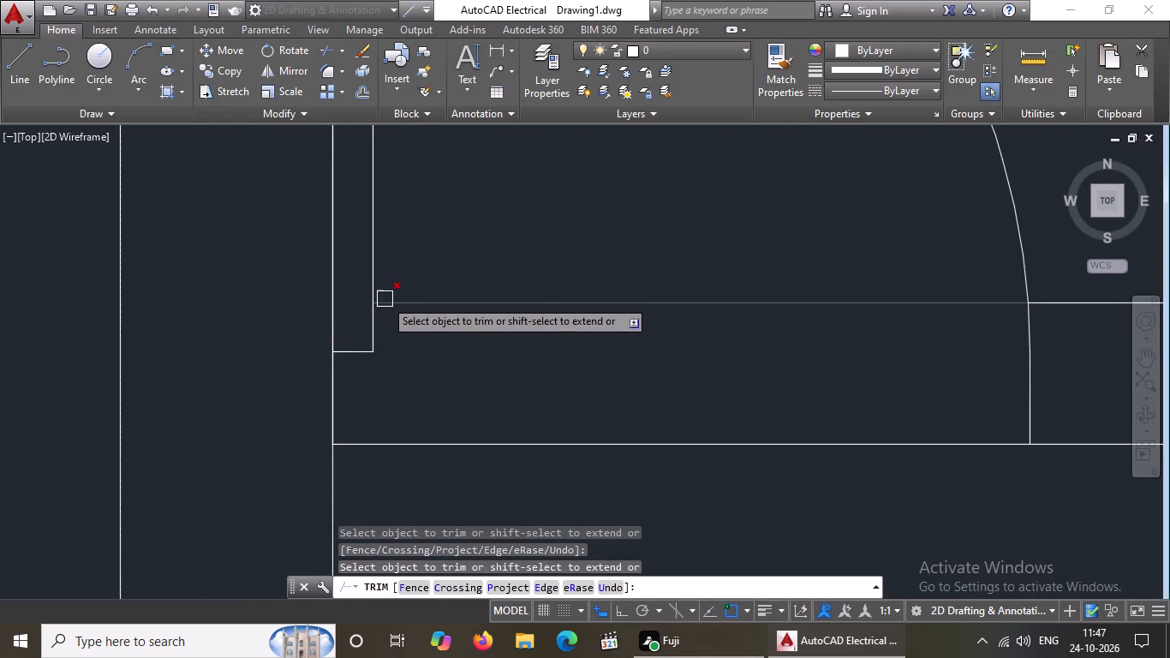
{"action": "left_click", "coordinate": [385, 299]}
{"action": "left_click", "coordinate": [343, 443]}
{"action": "scroll", "coordinate": [485, 356], "scroll_direction": "down", "scroll_amount": 6}
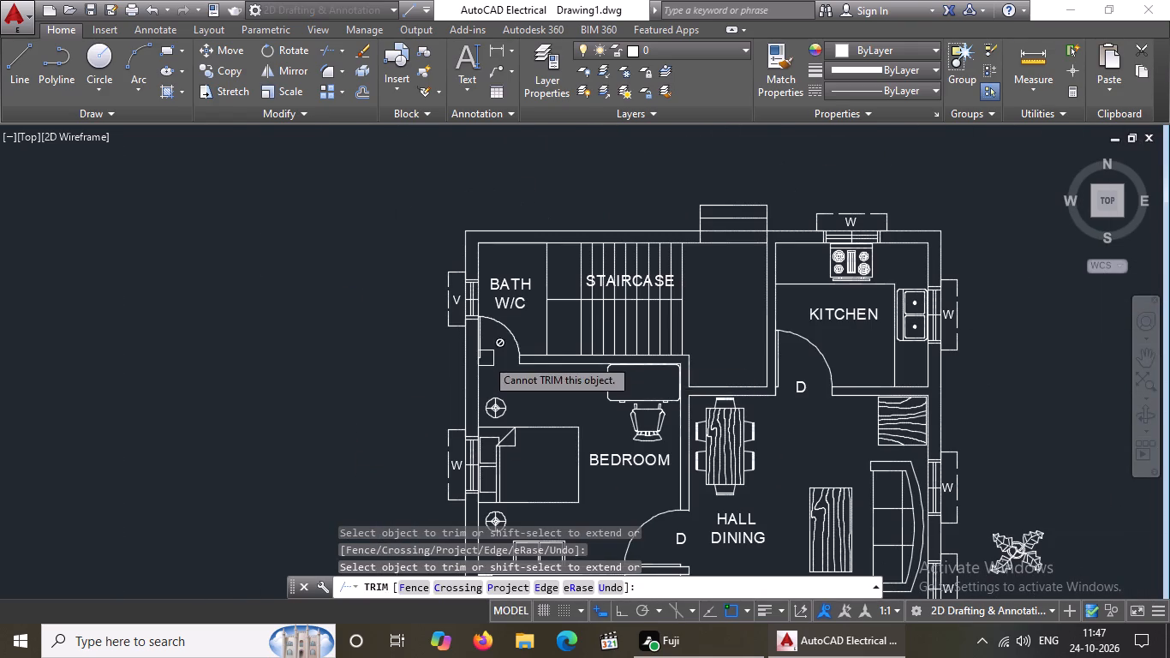
{"action": "key", "text": "Escape"}
Copy the kitchen door's D label to the northwest bath's door opening.
{"action": "left_click", "coordinate": [807, 395]}
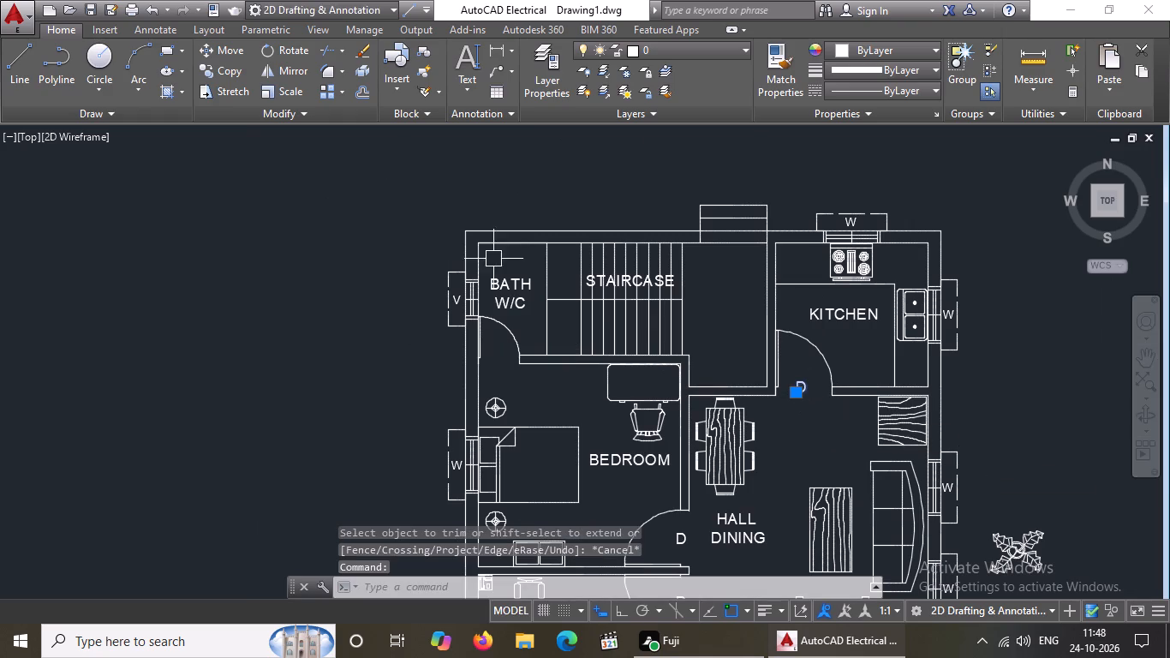
{"action": "left_click_drag", "start_coordinate": [230, 68], "coordinate": [242, 66]}
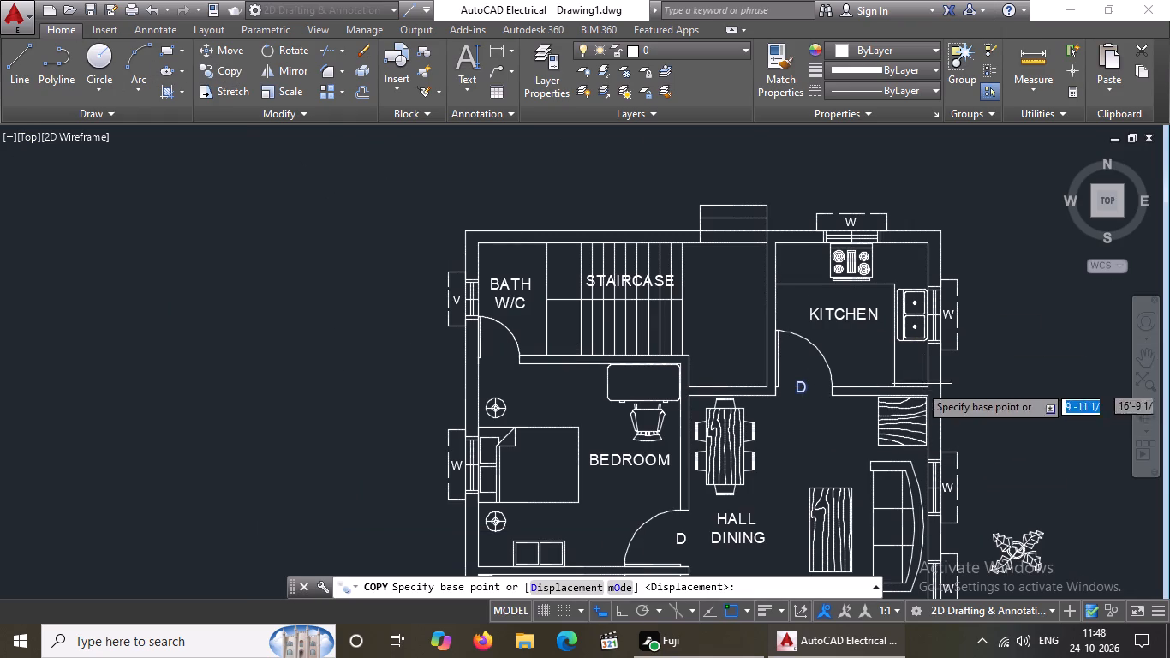
{"action": "left_click", "coordinate": [804, 388]}
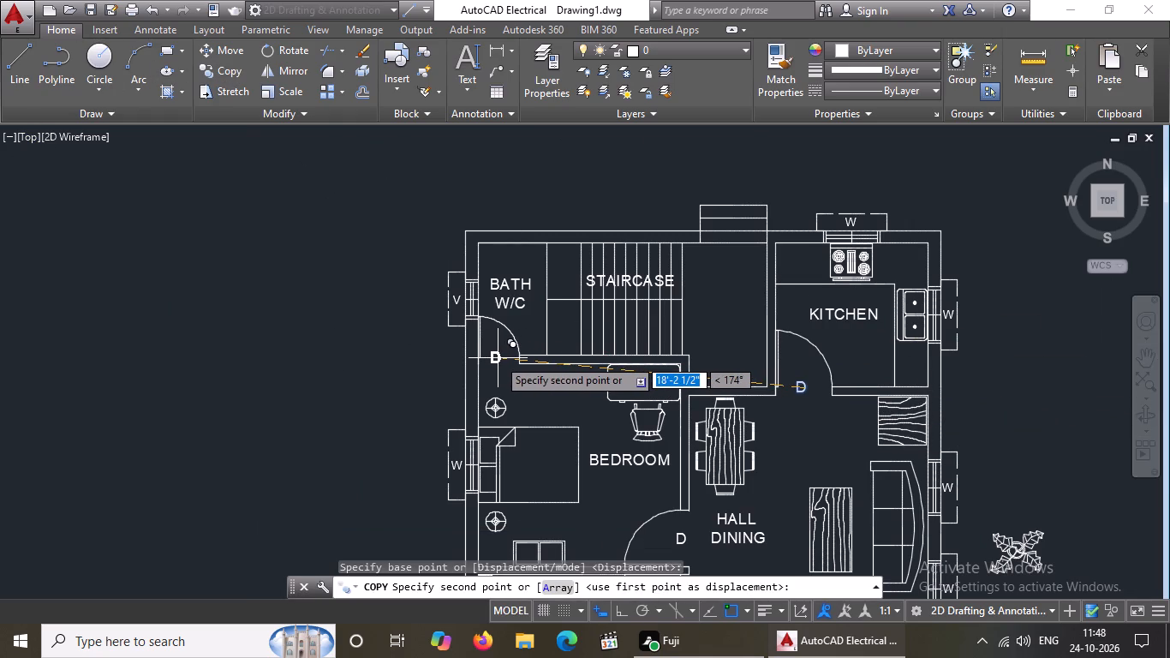
{"action": "left_click", "coordinate": [498, 358]}
{"action": "key", "text": "Escape"}
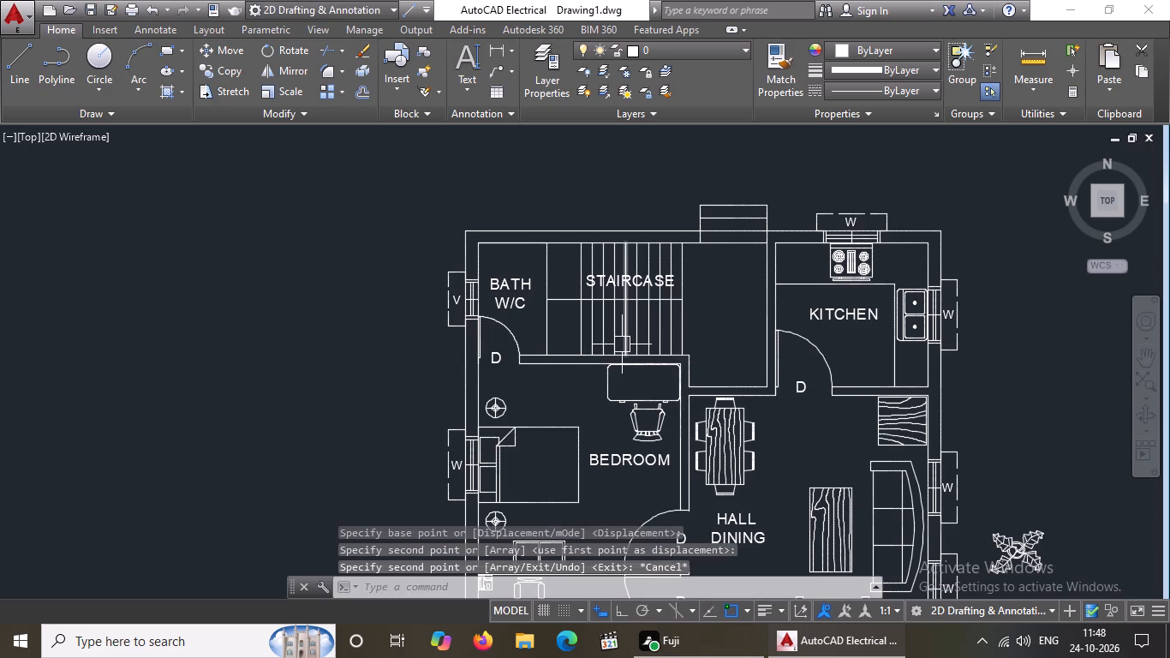
Copy the toilet from the small W/C into the northwest bath, above its BATH W/C label.
{"action": "scroll", "coordinate": [621, 343], "scroll_direction": "down", "scroll_amount": 2}
{"action": "middle_click_drag", "start_coordinate": [558, 316], "coordinate": [414, 280]}
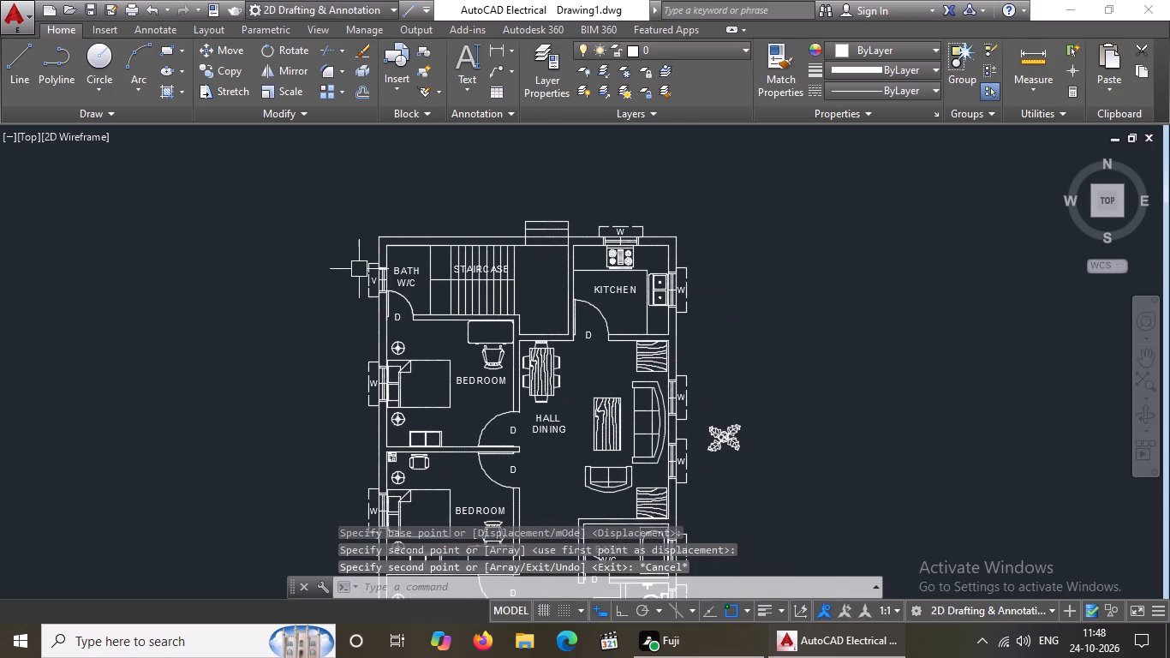
{"action": "middle_click_drag", "start_coordinate": [614, 403], "coordinate": [612, 340]}
{"action": "scroll", "coordinate": [623, 354], "scroll_direction": "down", "scroll_amount": 2}
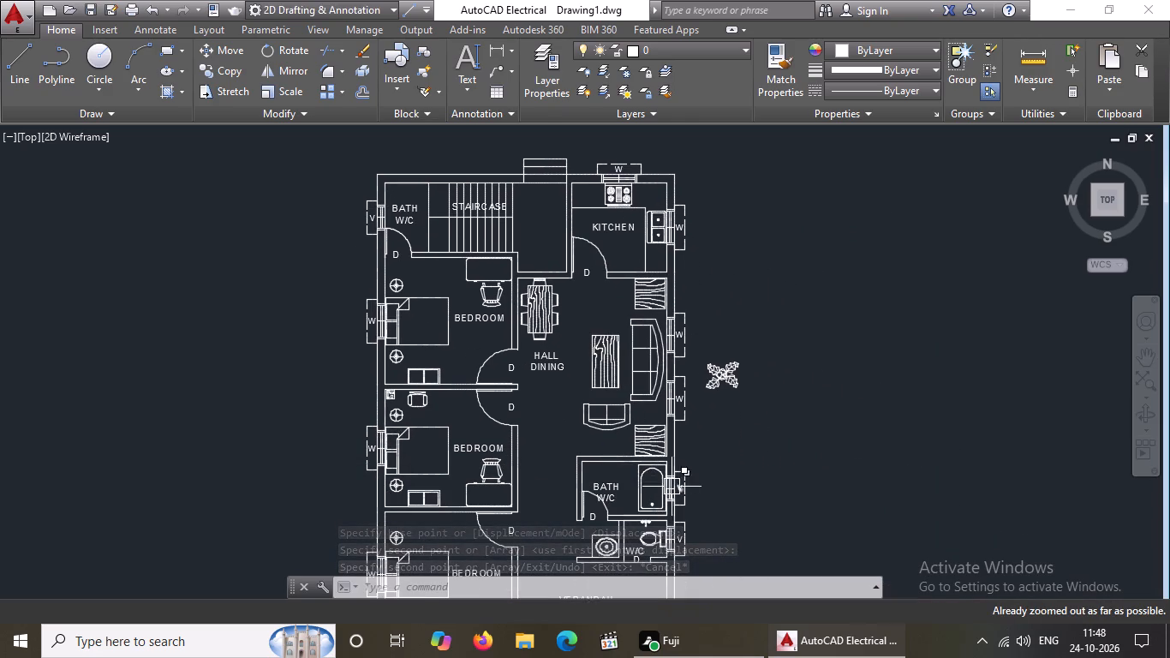
{"action": "scroll", "coordinate": [643, 391], "scroll_direction": "down", "scroll_amount": 1}
{"action": "middle_click", "coordinate": [610, 423]}
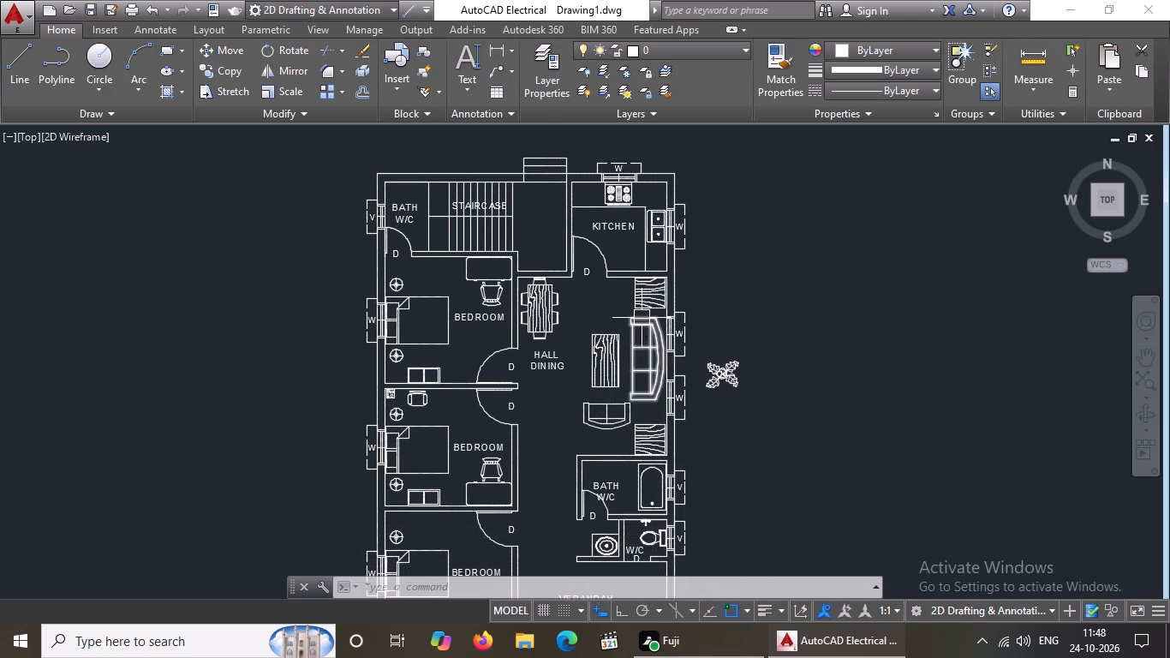
{"action": "scroll", "coordinate": [607, 362], "scroll_direction": "down", "scroll_amount": 3}
{"action": "scroll", "coordinate": [623, 407], "scroll_direction": "up", "scroll_amount": 1}
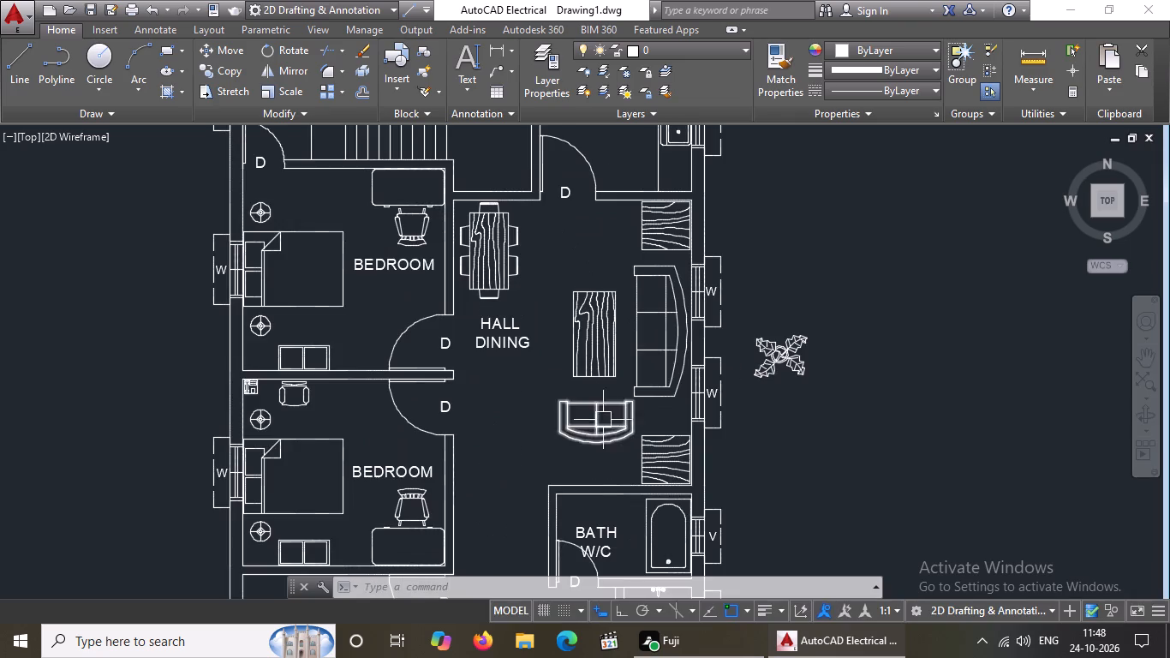
{"action": "scroll", "coordinate": [618, 325], "scroll_direction": "down", "scroll_amount": 7}
{"action": "scroll", "coordinate": [652, 534], "scroll_direction": "up", "scroll_amount": 1}
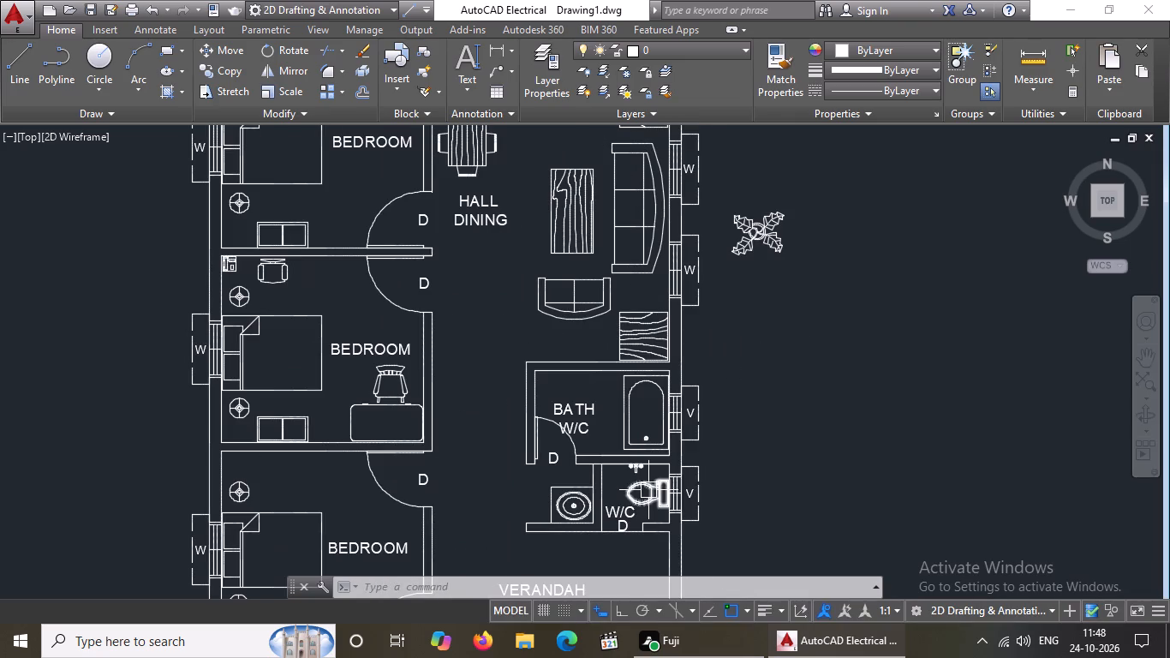
{"action": "left_click", "coordinate": [648, 490]}
{"action": "left_click", "coordinate": [222, 69]}
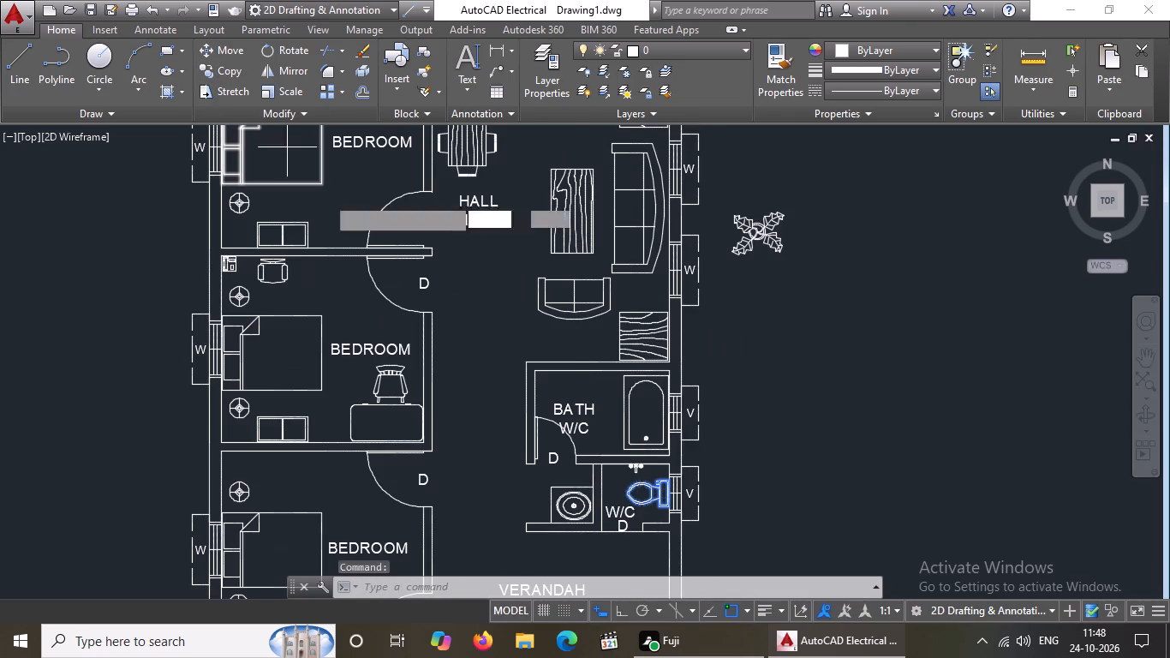
{"action": "left_click", "coordinate": [640, 489]}
{"action": "scroll", "coordinate": [270, 319], "scroll_direction": "down", "scroll_amount": 3}
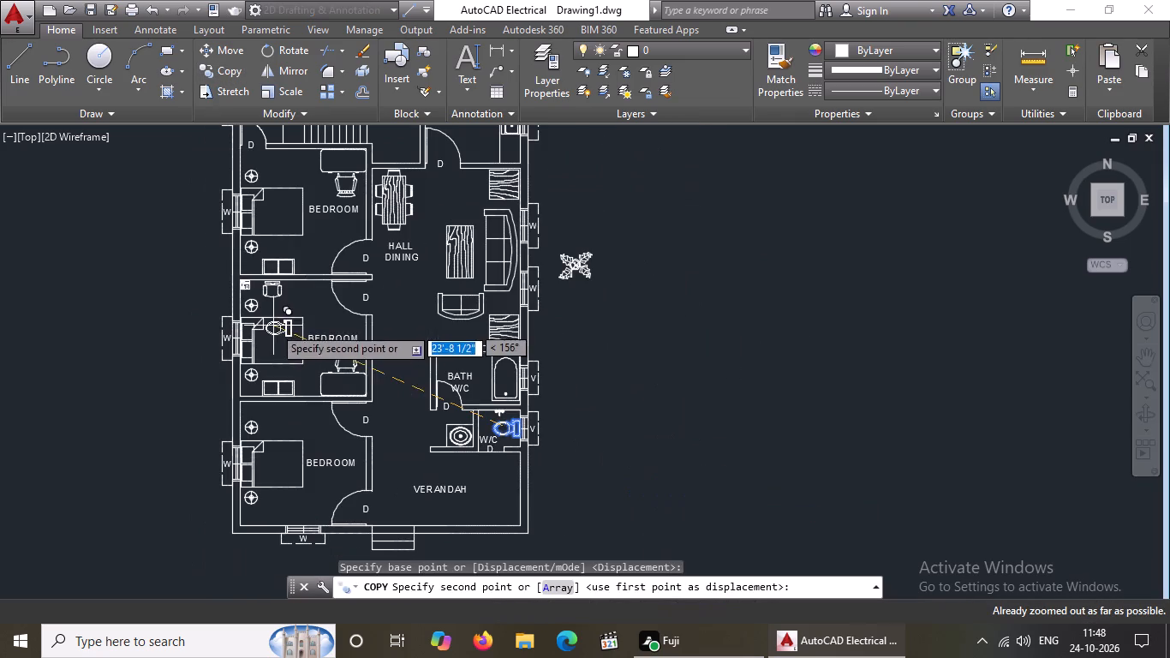
{"action": "middle_click_drag", "start_coordinate": [249, 224], "coordinate": [278, 368]}
{"action": "scroll", "coordinate": [284, 256], "scroll_direction": "up", "scroll_amount": 3}
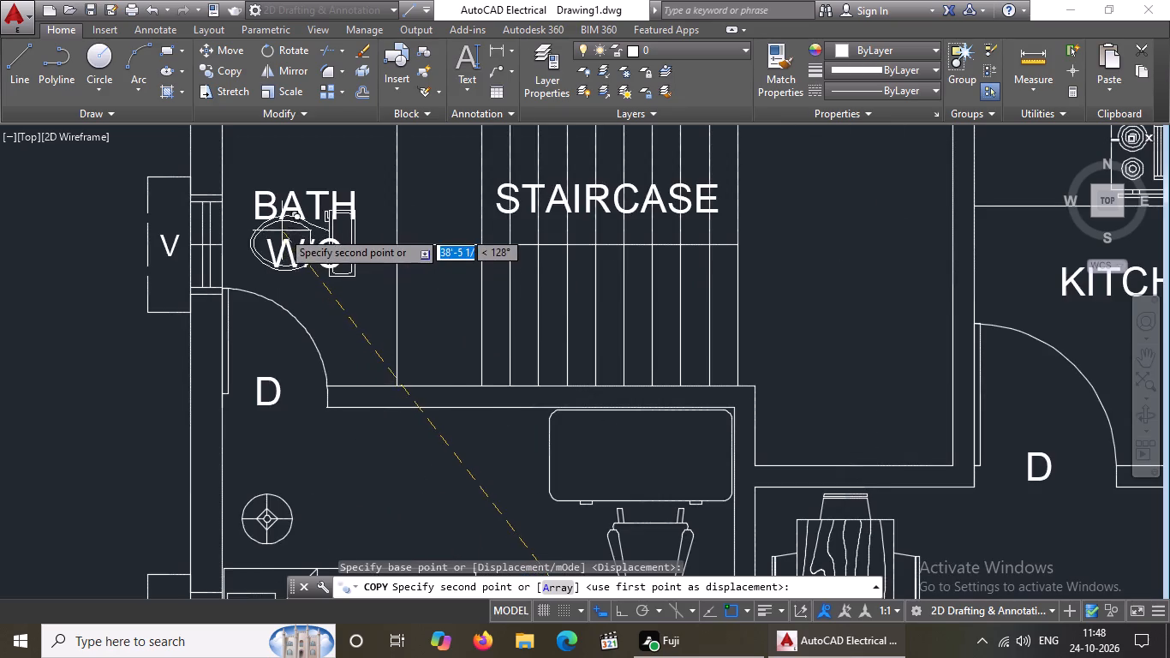
{"action": "scroll", "coordinate": [282, 230], "scroll_direction": "down", "scroll_amount": 1}
{"action": "left_click", "coordinate": [285, 176]}
{"action": "key", "text": "Escape"}
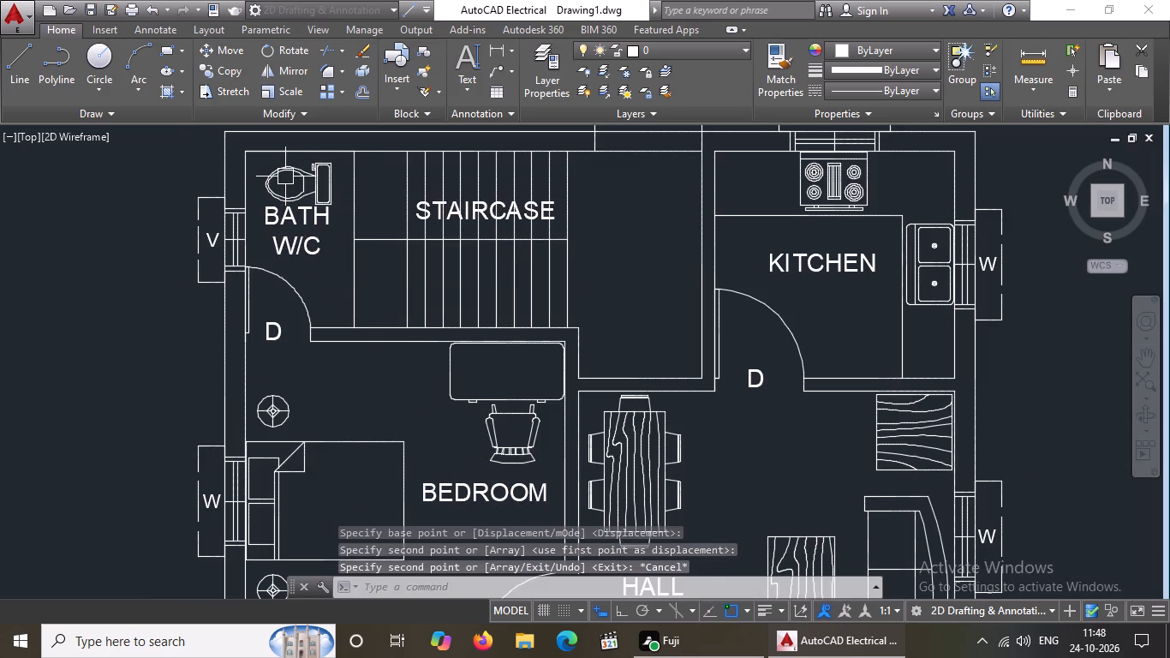
Turn on Ortho and rotate the copied toilet 90° so its tank faces the north wall.
{"action": "scroll", "coordinate": [307, 194], "scroll_direction": "down", "scroll_amount": 3}
{"action": "scroll", "coordinate": [309, 182], "scroll_direction": "up", "scroll_amount": 2}
{"action": "left_click", "coordinate": [300, 235]}
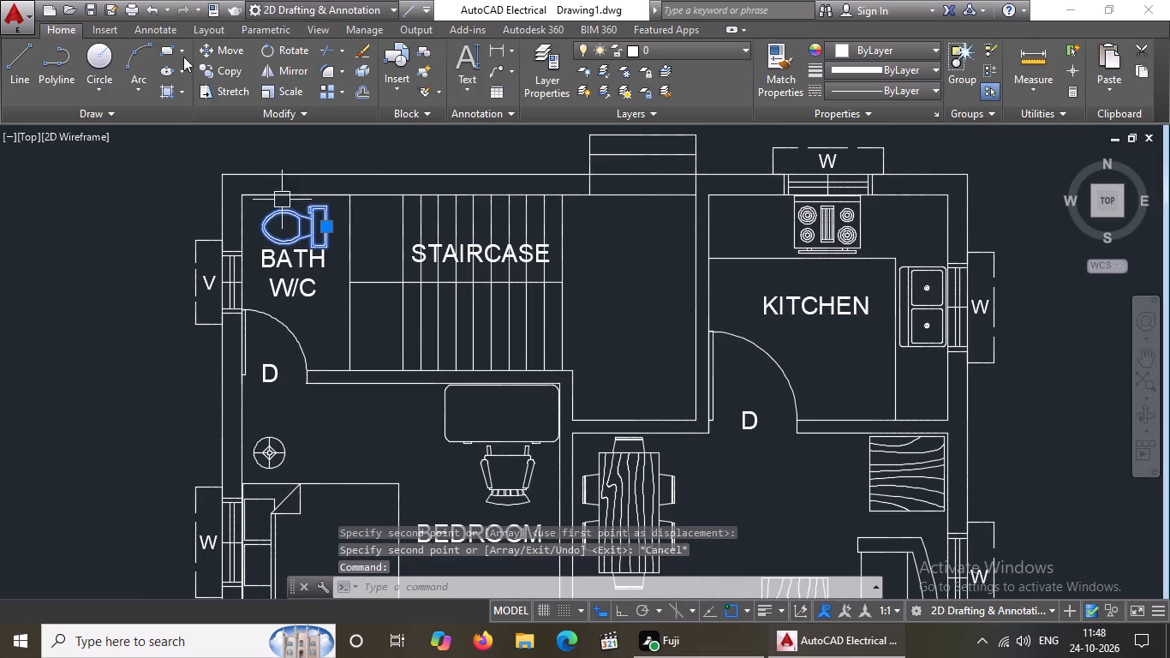
{"action": "left_click_drag", "start_coordinate": [284, 45], "coordinate": [290, 58]}
{"action": "left_click", "coordinate": [290, 225]}
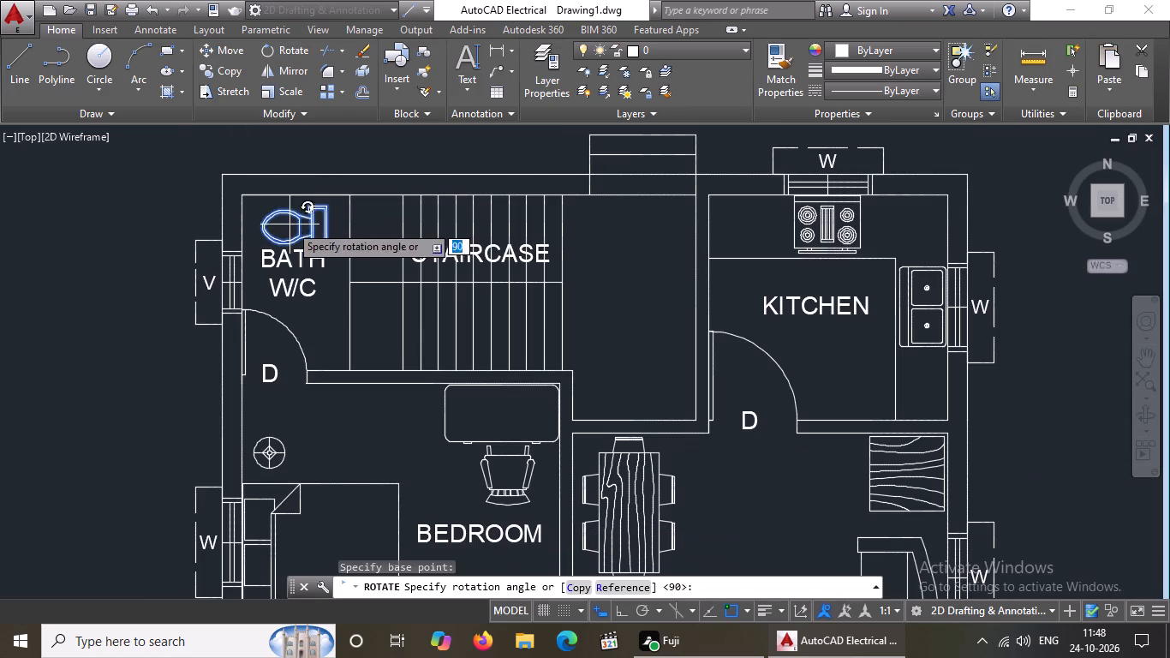
{"action": "left_click", "coordinate": [624, 612]}
{"action": "left_click", "coordinate": [276, 147]}
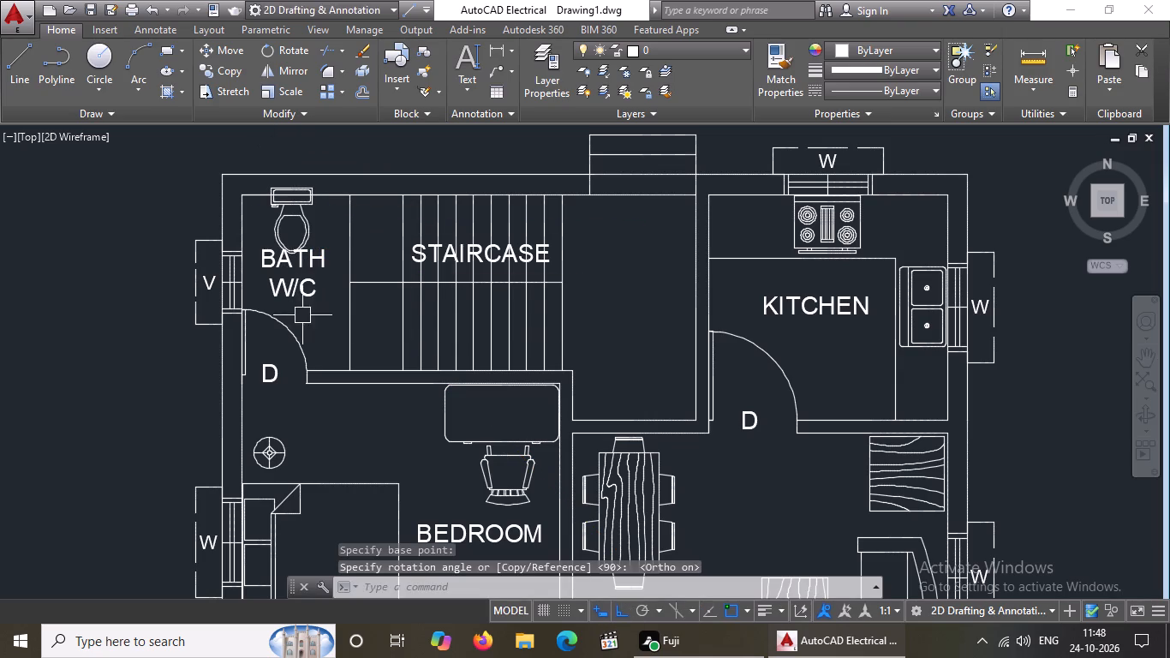
Move the northwest bath's BATH W/C label straight down, clear of the toilet.
{"action": "left_click", "coordinate": [296, 286]}
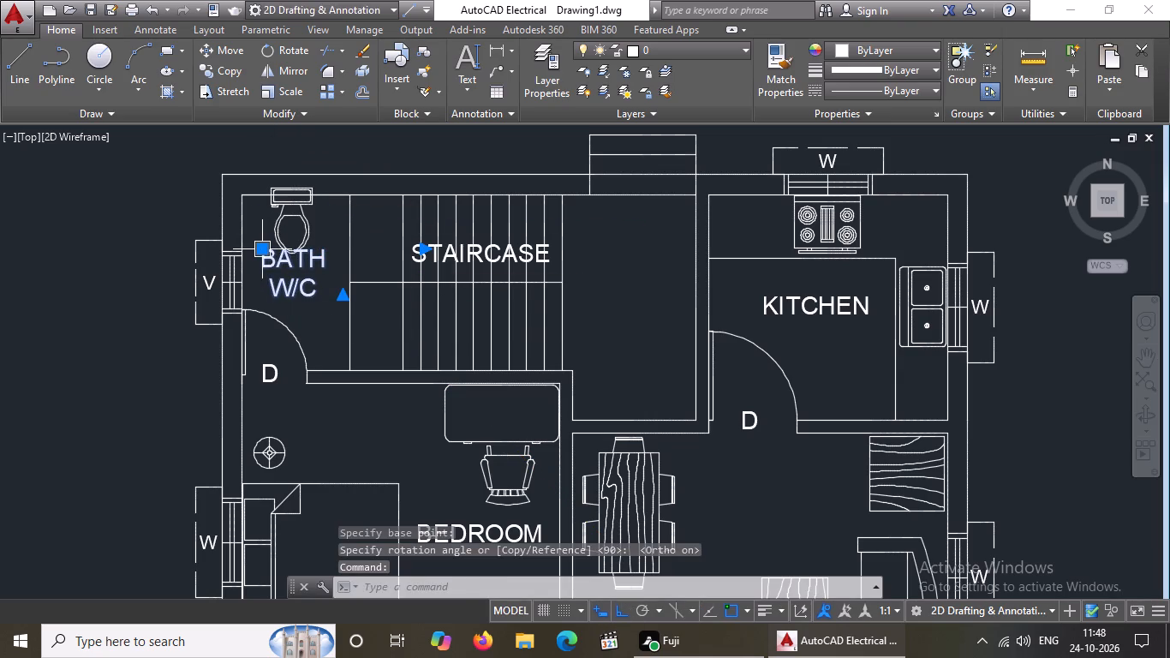
{"action": "left_click", "coordinate": [265, 250]}
{"action": "left_click", "coordinate": [273, 298]}
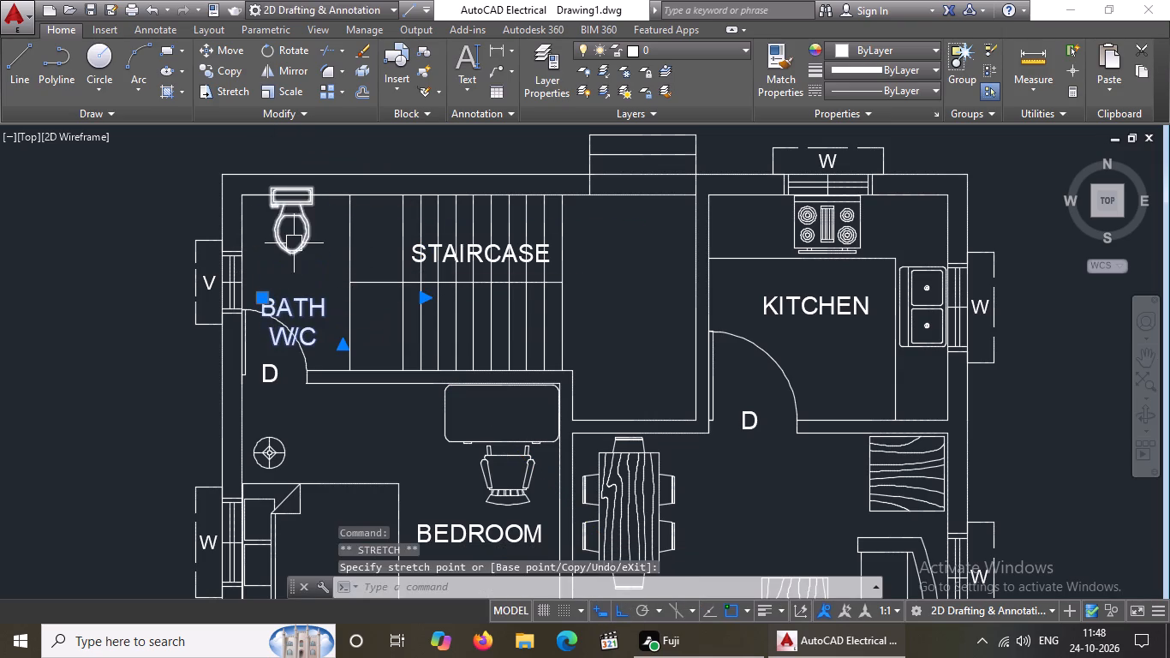
Move the northwest bath's toilet about 3 1/2" south so its tank sits against the inner north wall line.
{"action": "left_click", "coordinate": [293, 244]}
{"action": "left_click", "coordinate": [295, 183]}
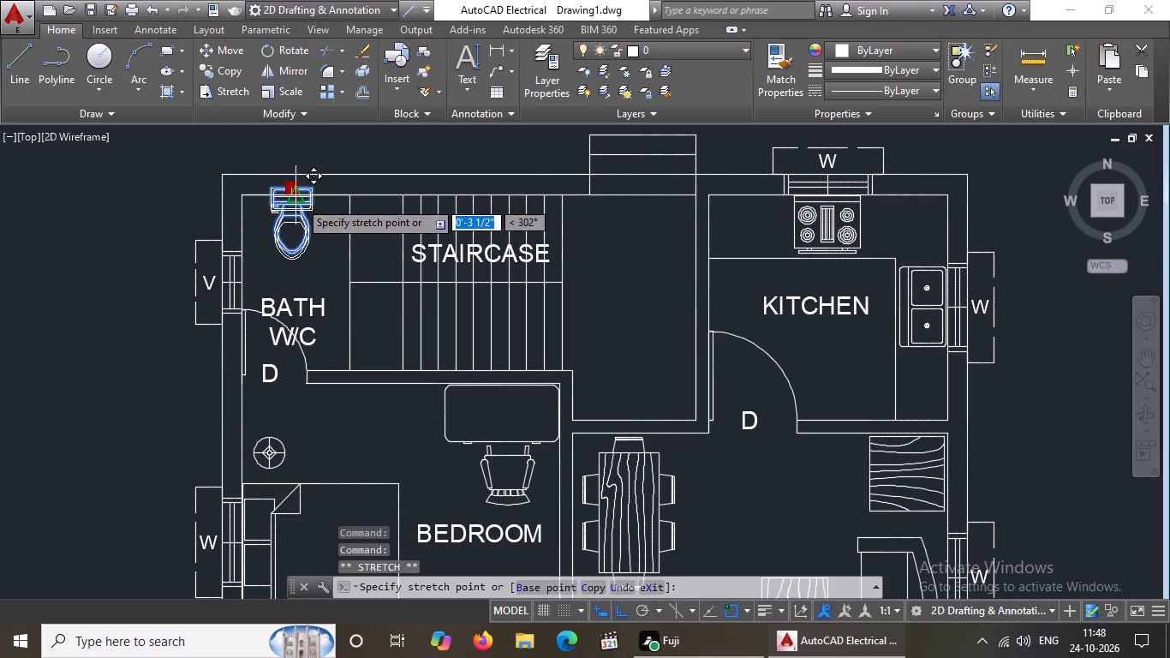
{"action": "scroll", "coordinate": [299, 200], "scroll_direction": "up", "scroll_amount": 3}
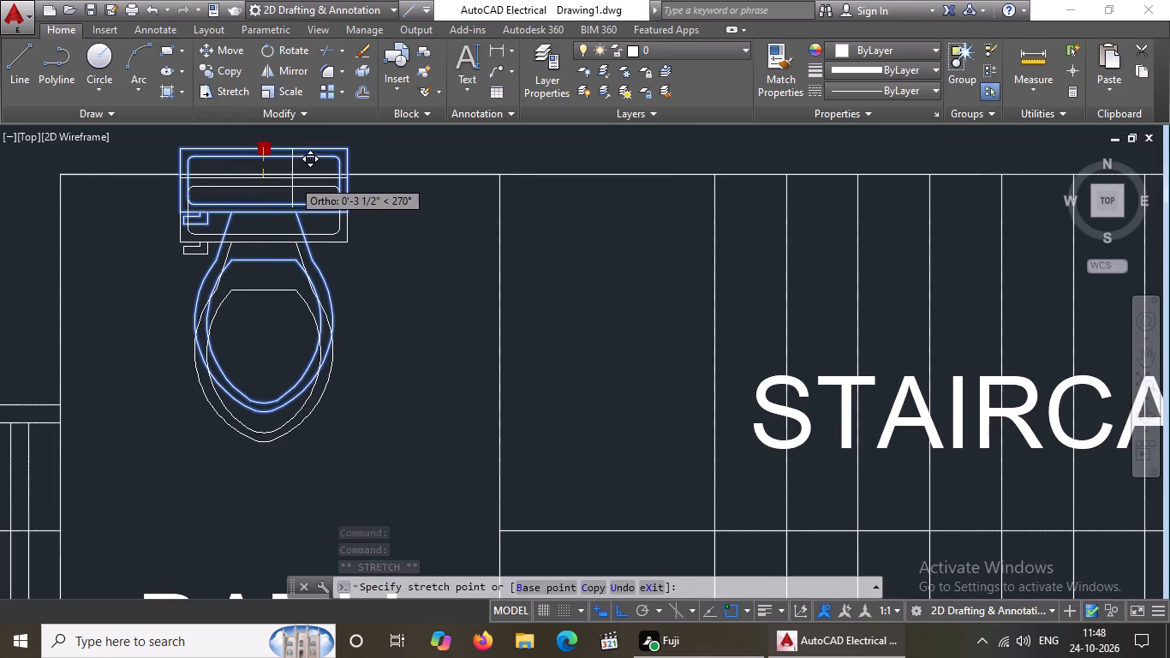
{"action": "left_click", "coordinate": [292, 177]}
{"action": "scroll", "coordinate": [372, 194], "scroll_direction": "down", "scroll_amount": 3}
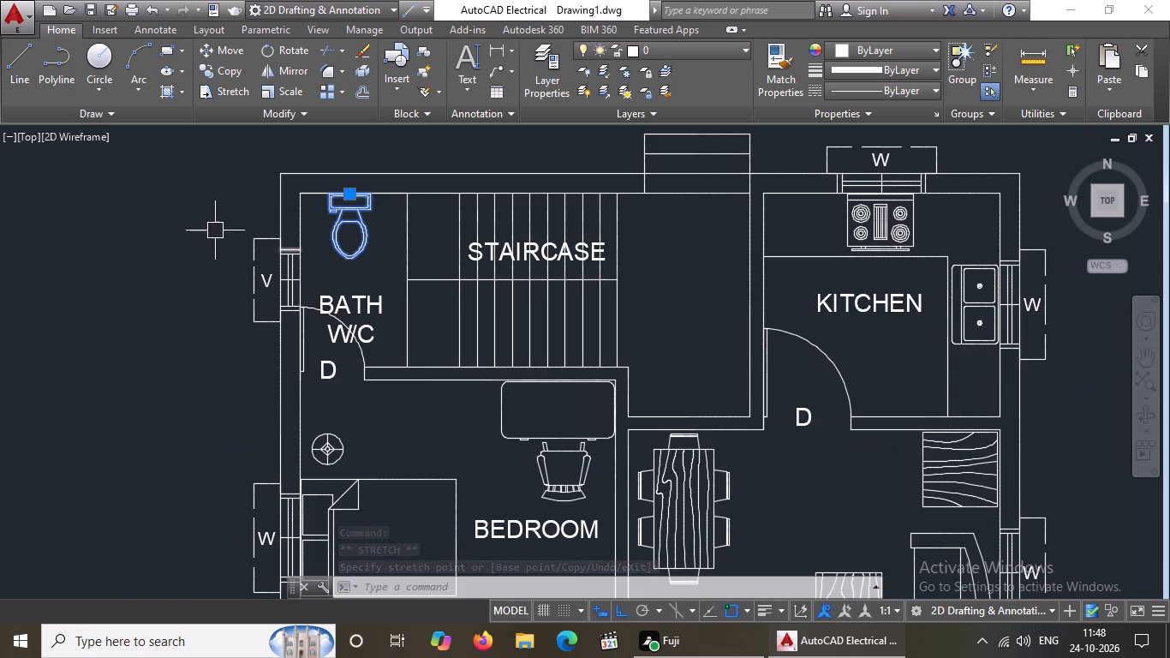
Move the northwest bath's V ventilator from the west wall straight up, to just outside the building's northwest corner.
{"action": "left_click", "coordinate": [172, 228]}
{"action": "left_click", "coordinate": [306, 330]}
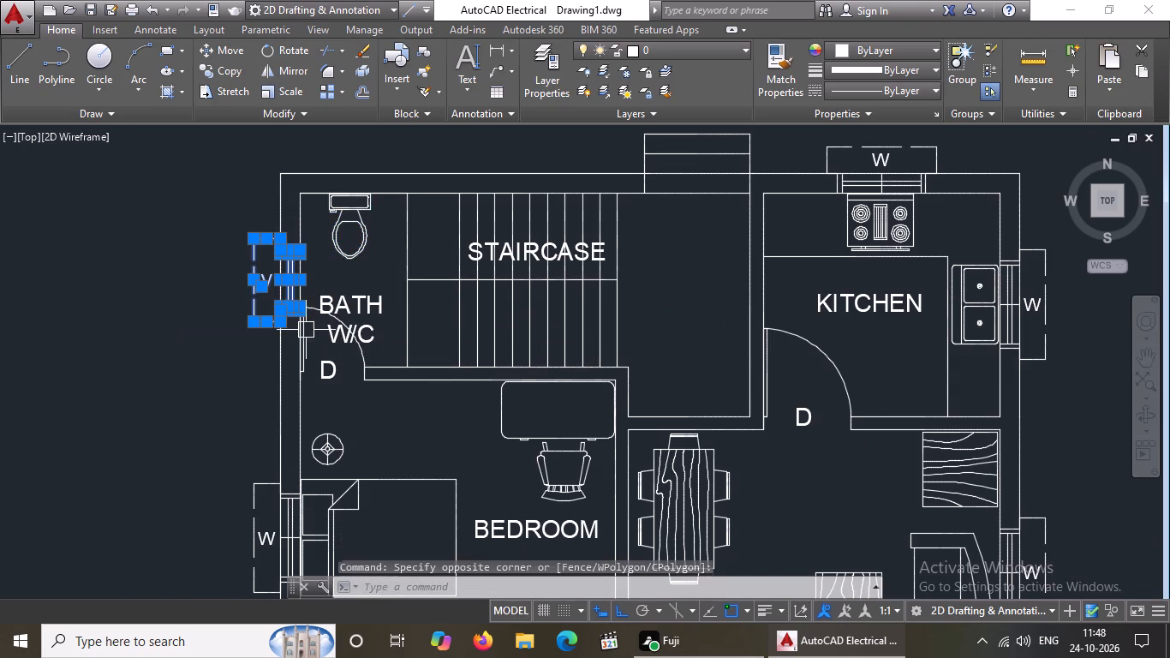
{"action": "left_click", "coordinate": [219, 47]}
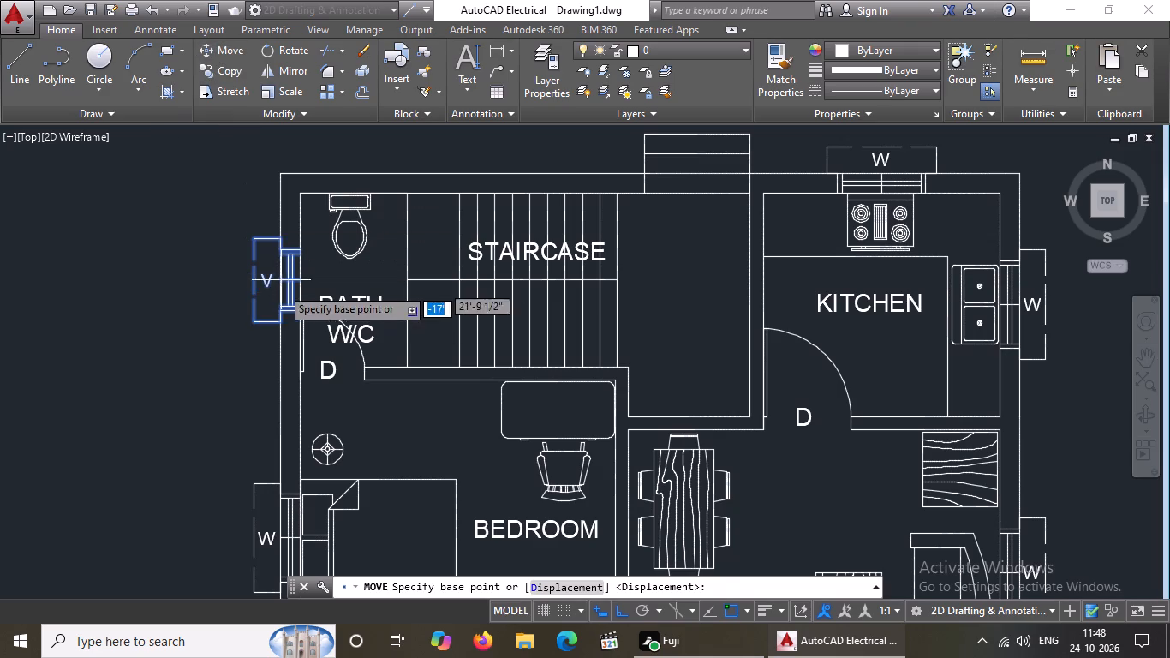
{"action": "left_click", "coordinate": [268, 296]}
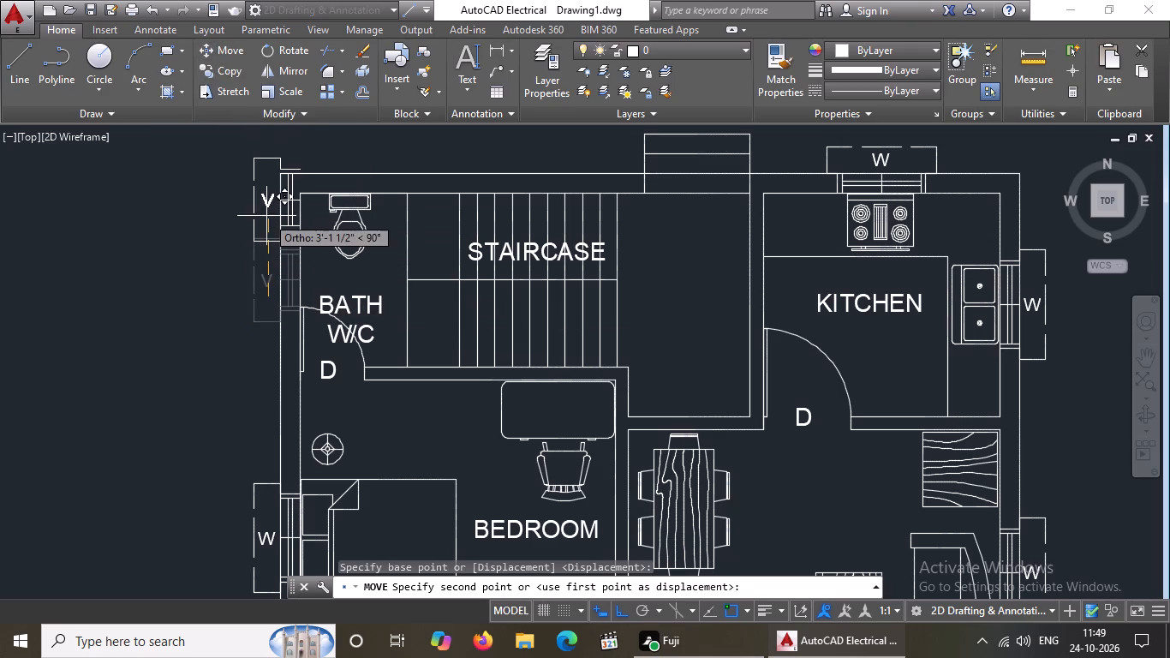
{"action": "middle_click_drag", "start_coordinate": [266, 216], "coordinate": [232, 382]}
{"action": "left_click", "coordinate": [238, 299]}
{"action": "key", "text": "Escape"}
Rotate the ventilator with its V label by 270° so it lies parallel to the north wall.
{"action": "left_click_drag", "start_coordinate": [147, 199], "coordinate": [188, 251]}
{"action": "left_click", "coordinate": [298, 333]}
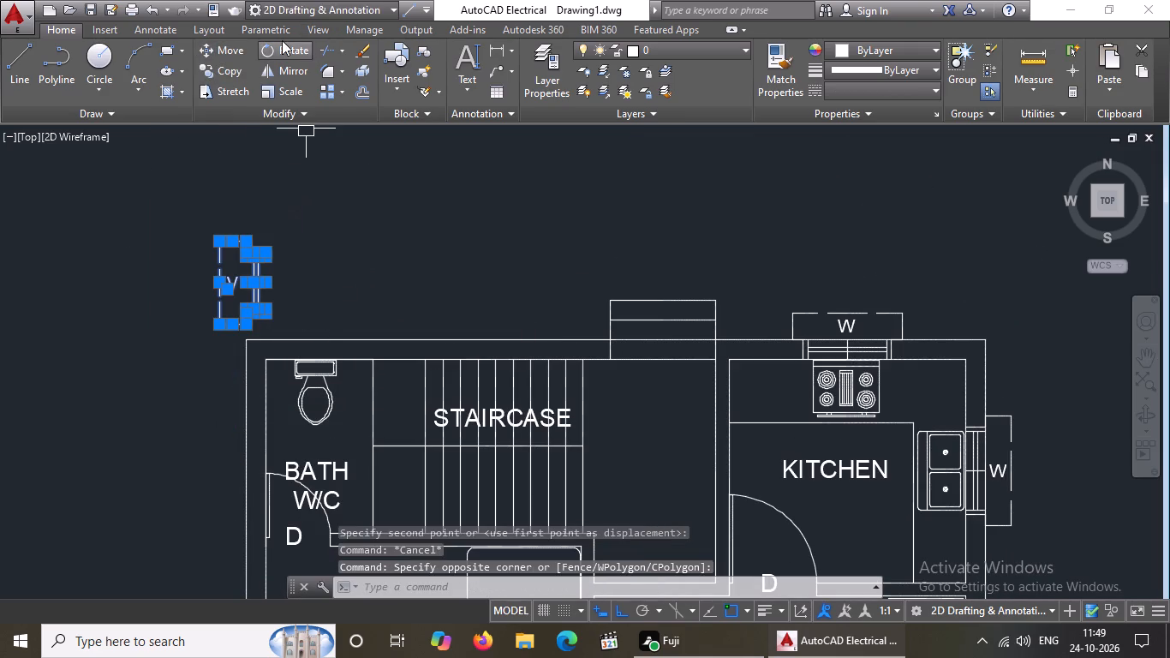
{"action": "left_click", "coordinate": [284, 52]}
{"action": "left_click", "coordinate": [243, 292]}
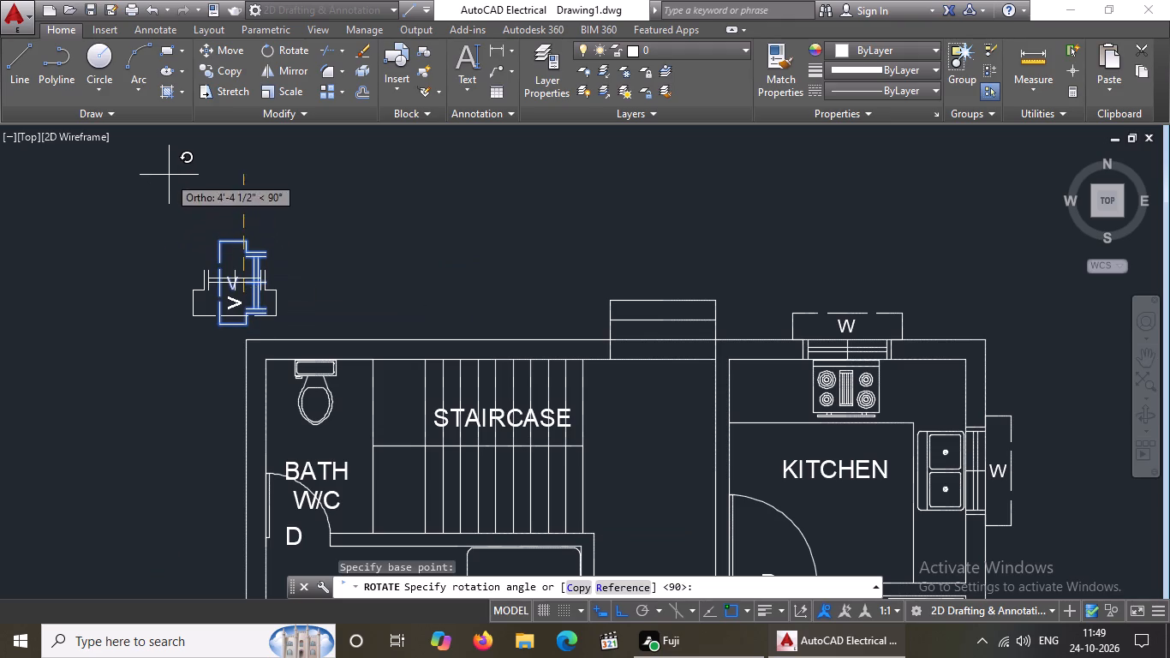
{"action": "left_click", "coordinate": [222, 390]}
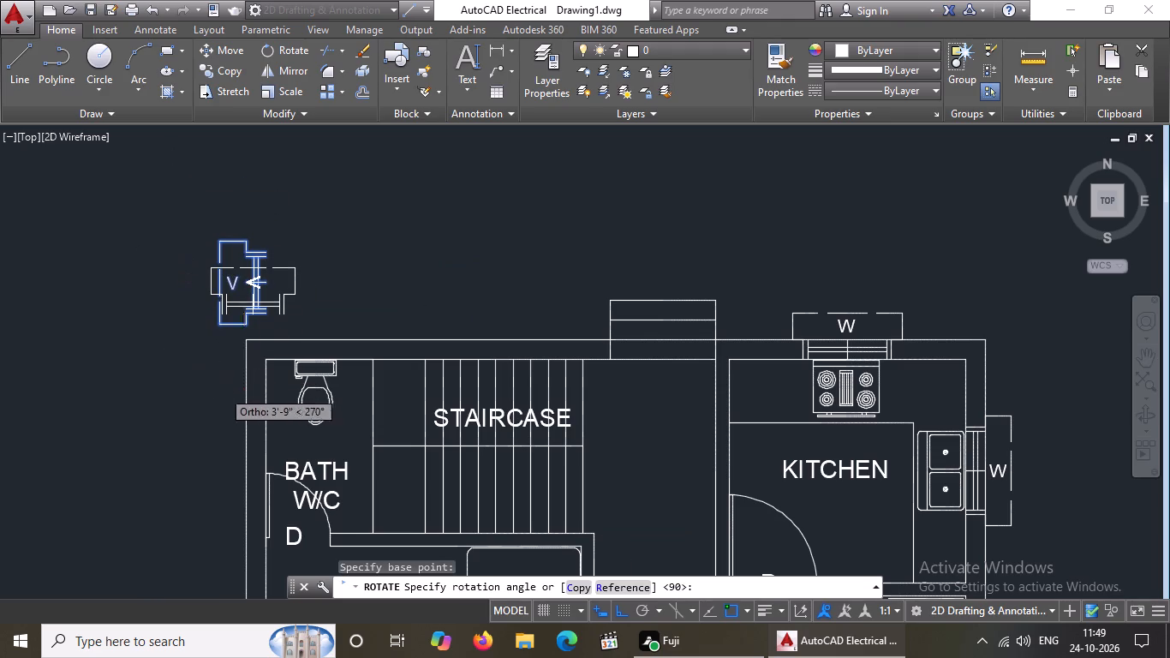
Rotate the ventilator's V label 90° so it reads upright.
{"action": "scroll", "coordinate": [260, 296], "scroll_direction": "up", "scroll_amount": 2}
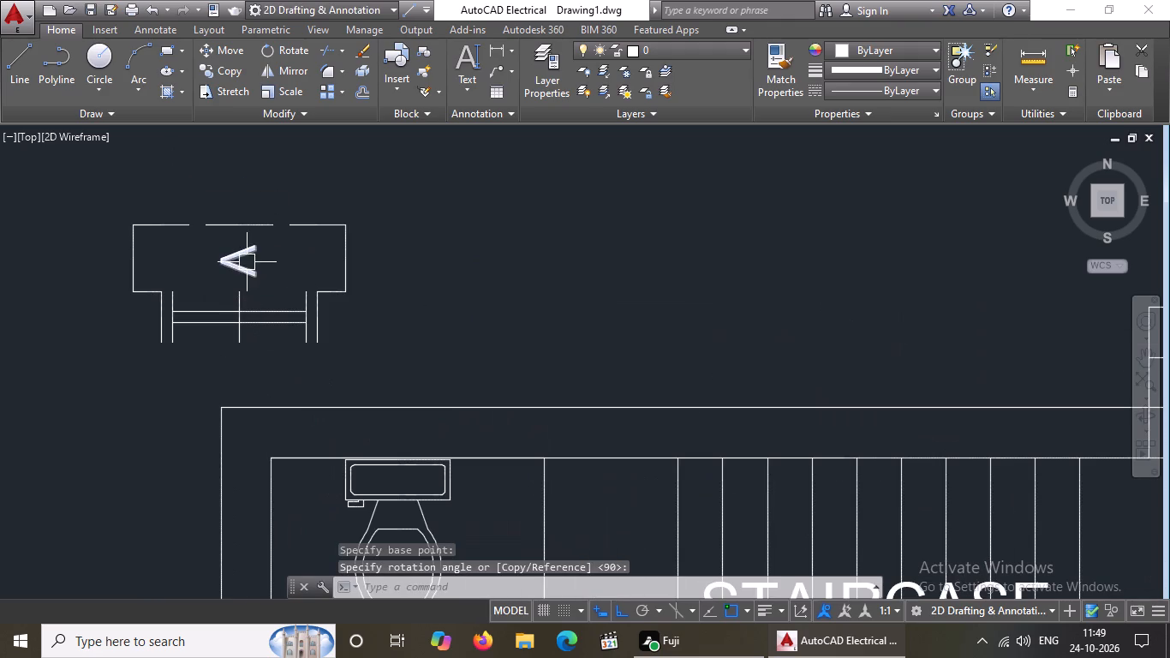
{"action": "left_click", "coordinate": [247, 261]}
{"action": "left_click", "coordinate": [305, 44]}
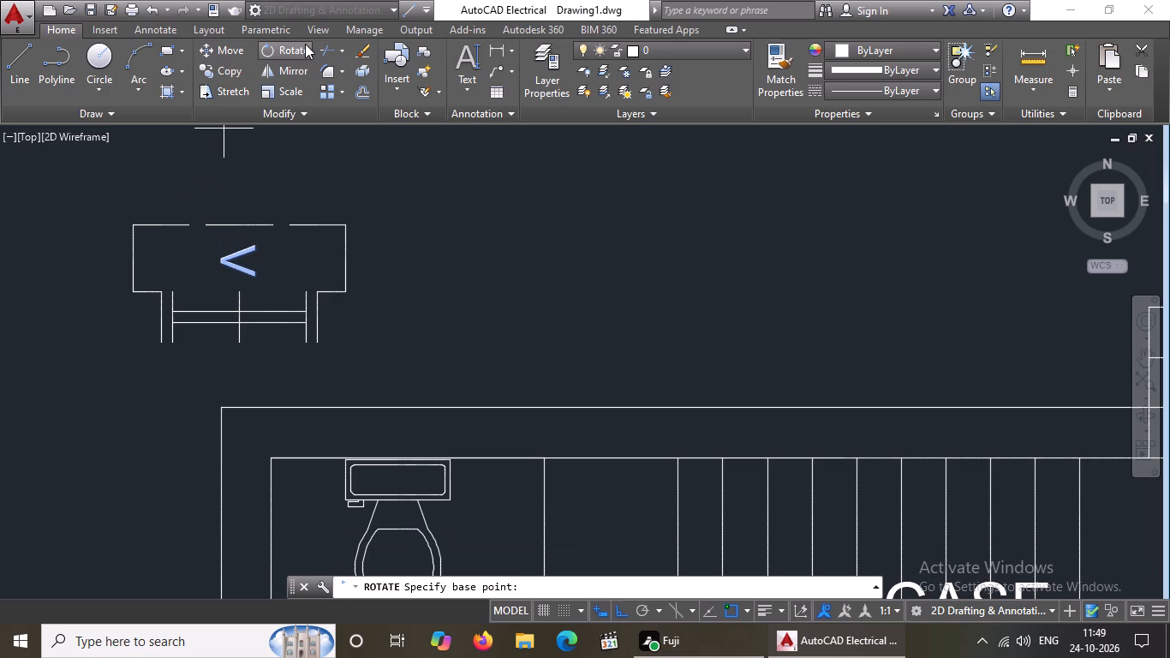
{"action": "left_click", "coordinate": [244, 255]}
{"action": "left_click", "coordinate": [203, 184]}
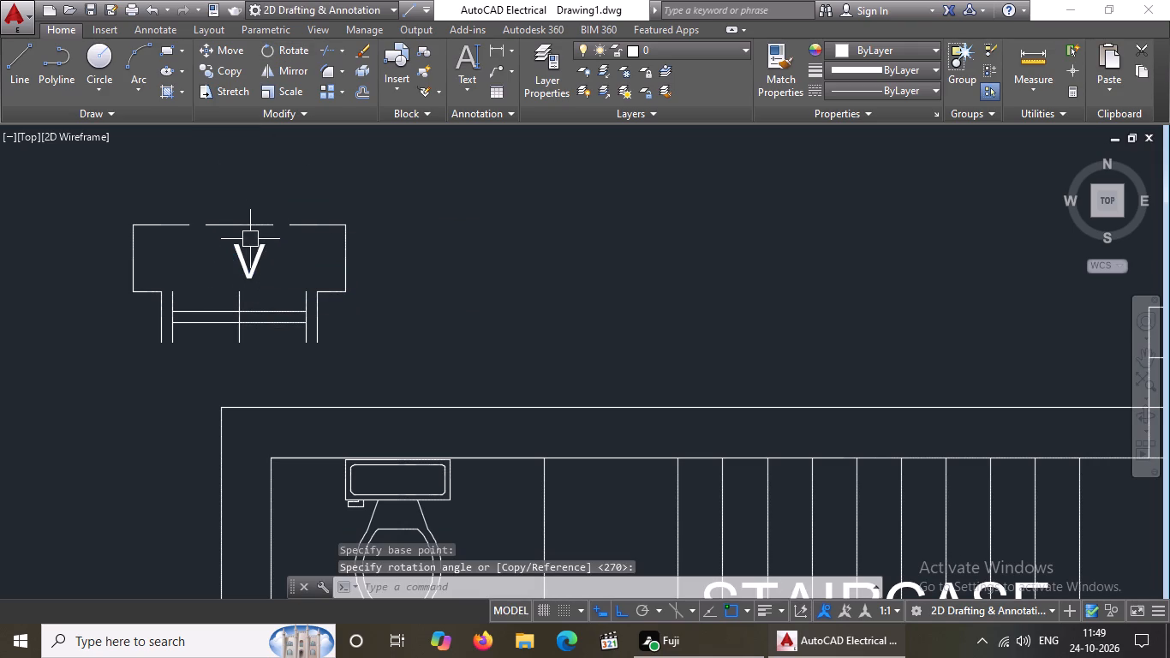
Shift the ventilator's V label about 2" west so it sits centred over the ventilator's middle line.
{"action": "left_click", "coordinate": [248, 260]}
{"action": "left_click", "coordinate": [240, 278]}
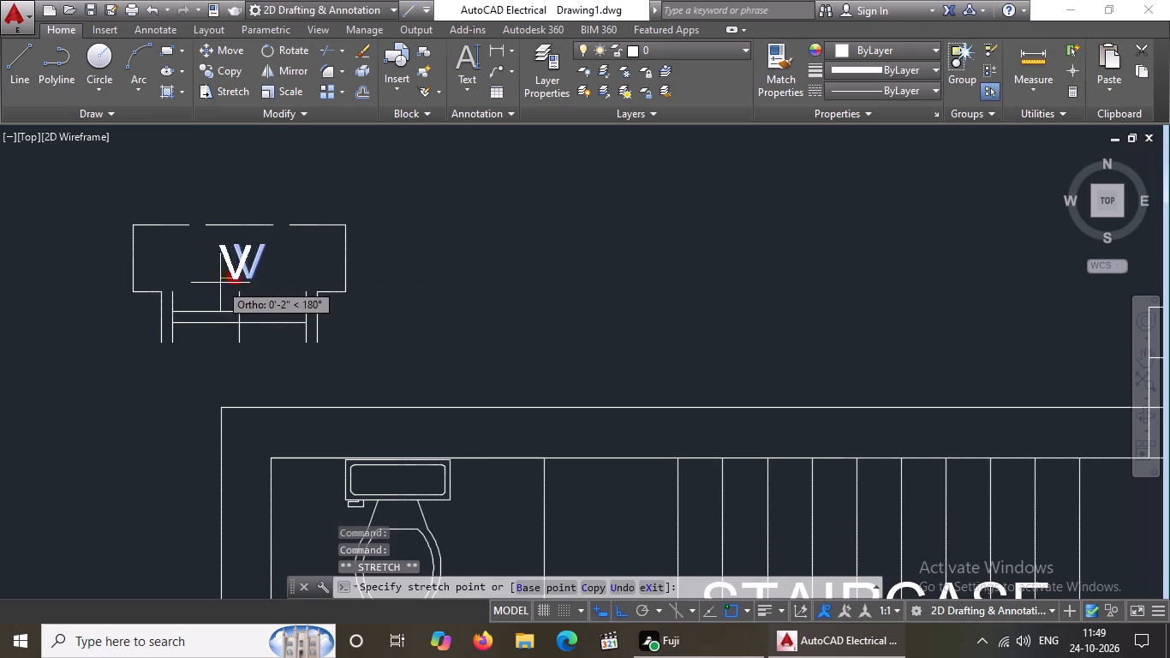
{"action": "left_click", "coordinate": [223, 283]}
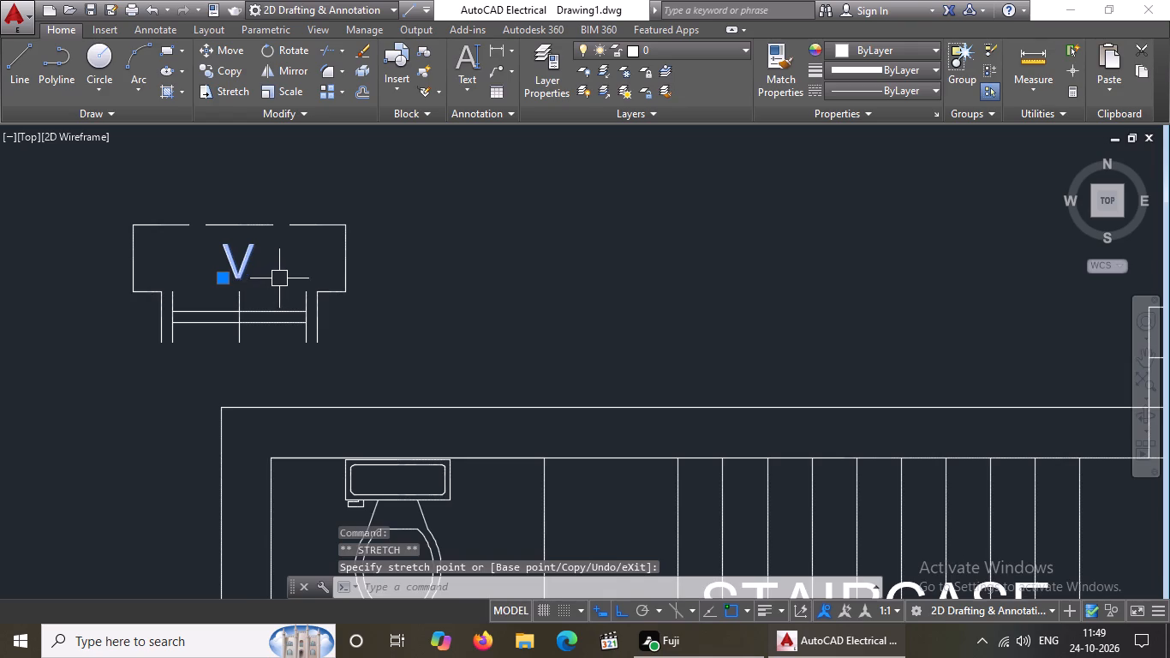
{"action": "scroll", "coordinate": [283, 278], "scroll_direction": "down", "scroll_amount": 1}
{"action": "key", "text": "Escape"}
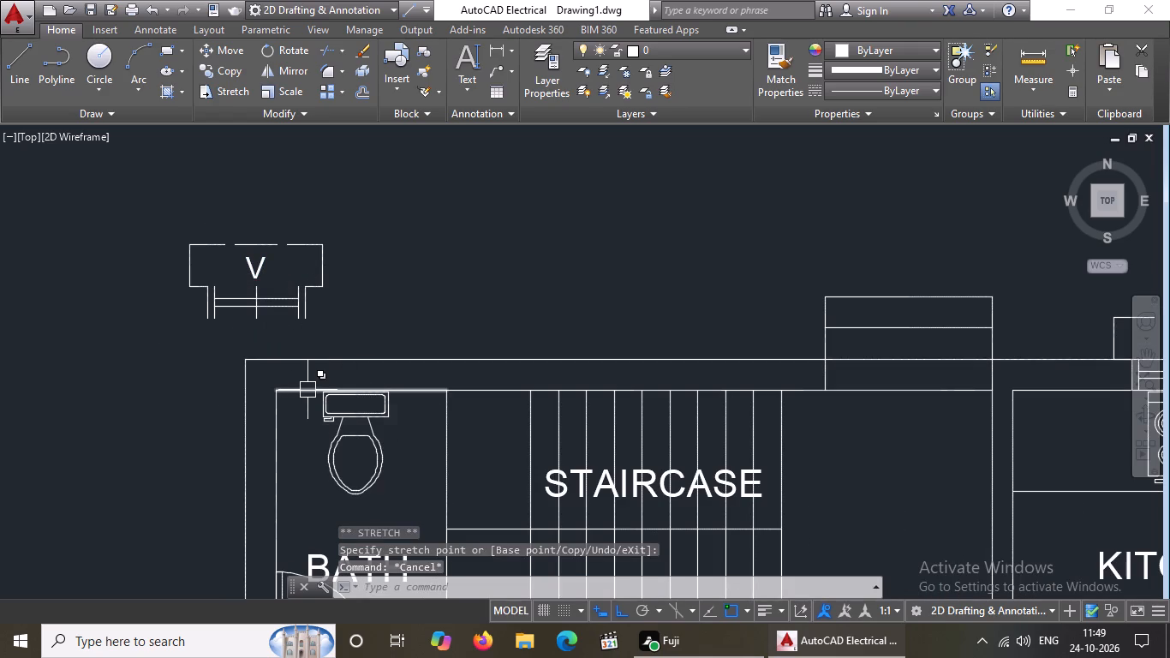
Draw a 9" vertical guide line northward across the north wall from the middle of the northwest bath toilet's tank.
{"action": "key", "text": "l"}
{"action": "key", "text": "space"}
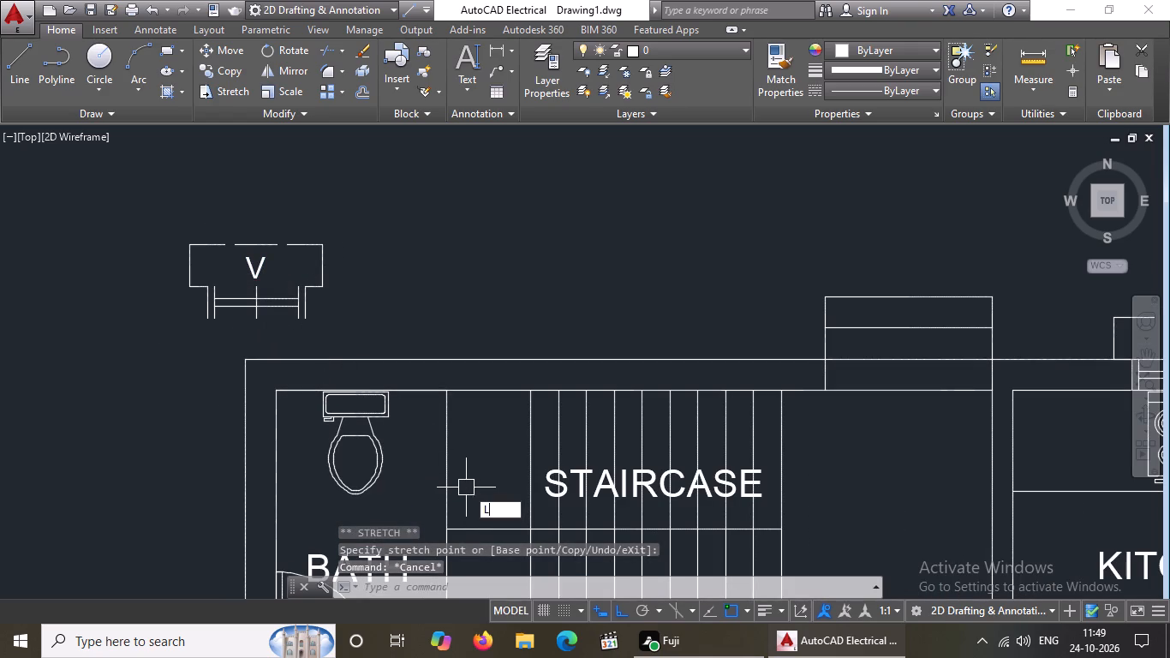
{"action": "left_click", "coordinate": [353, 391]}
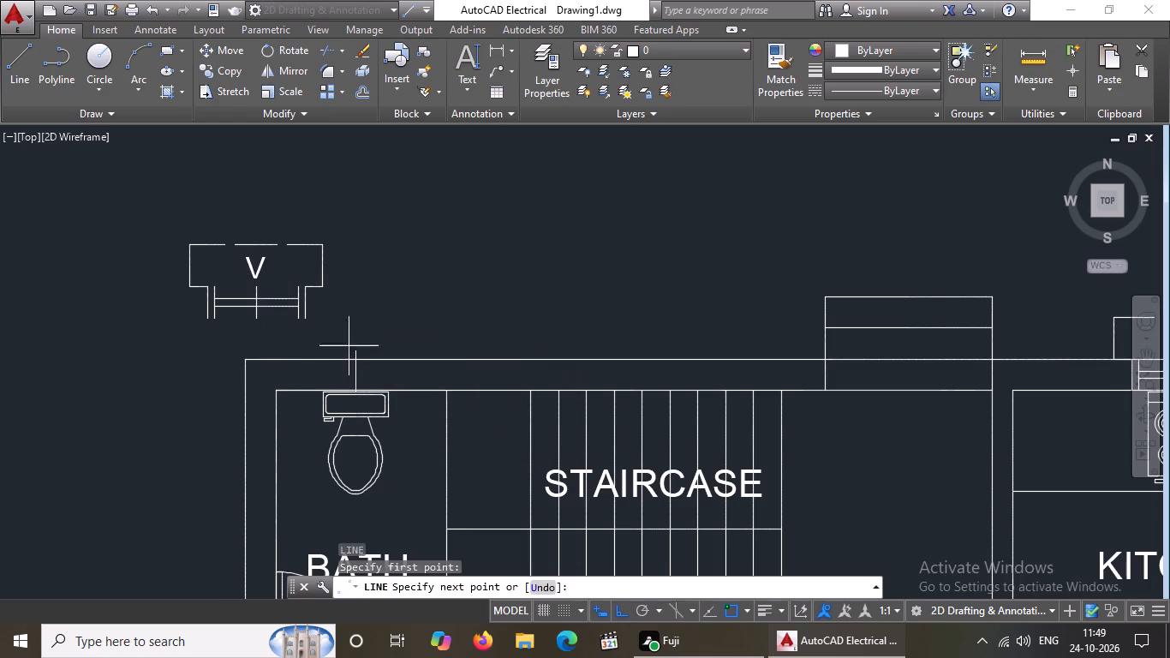
{"action": "type", "text": "9\""}
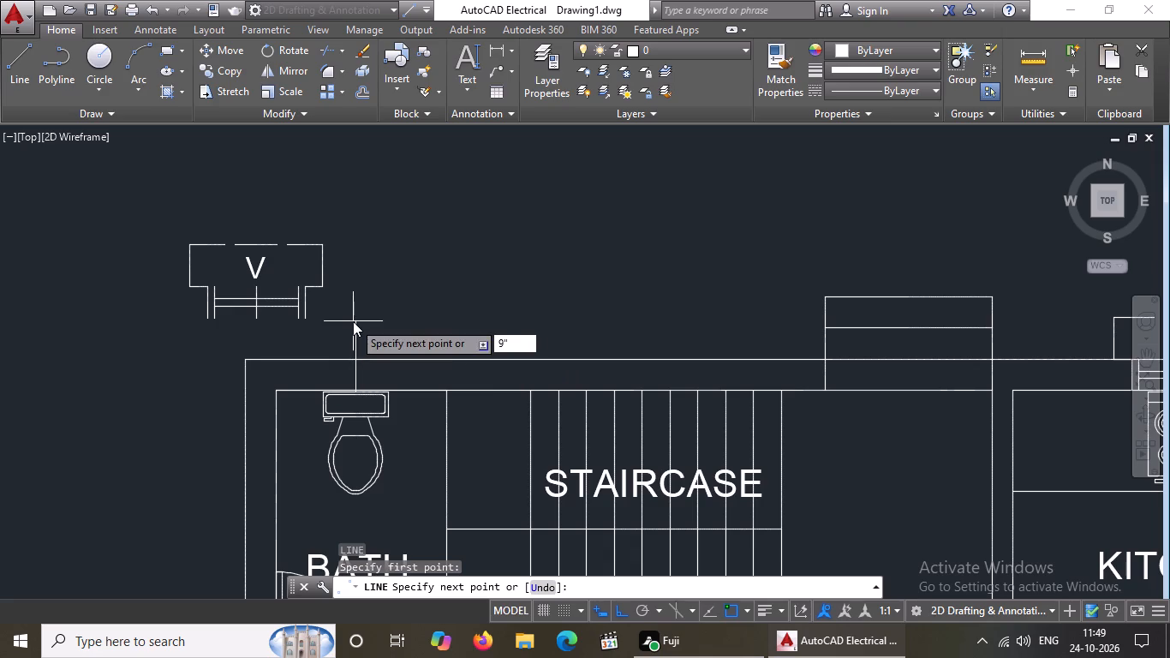
{"action": "key", "text": "Return"}
{"action": "key", "text": "Return"}
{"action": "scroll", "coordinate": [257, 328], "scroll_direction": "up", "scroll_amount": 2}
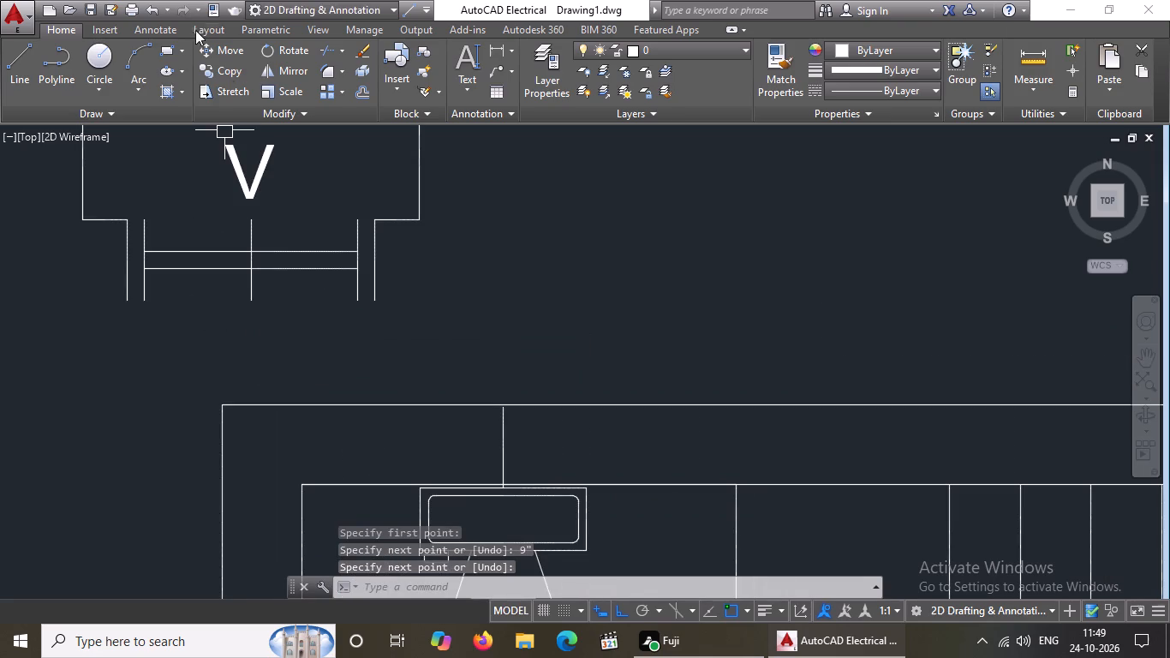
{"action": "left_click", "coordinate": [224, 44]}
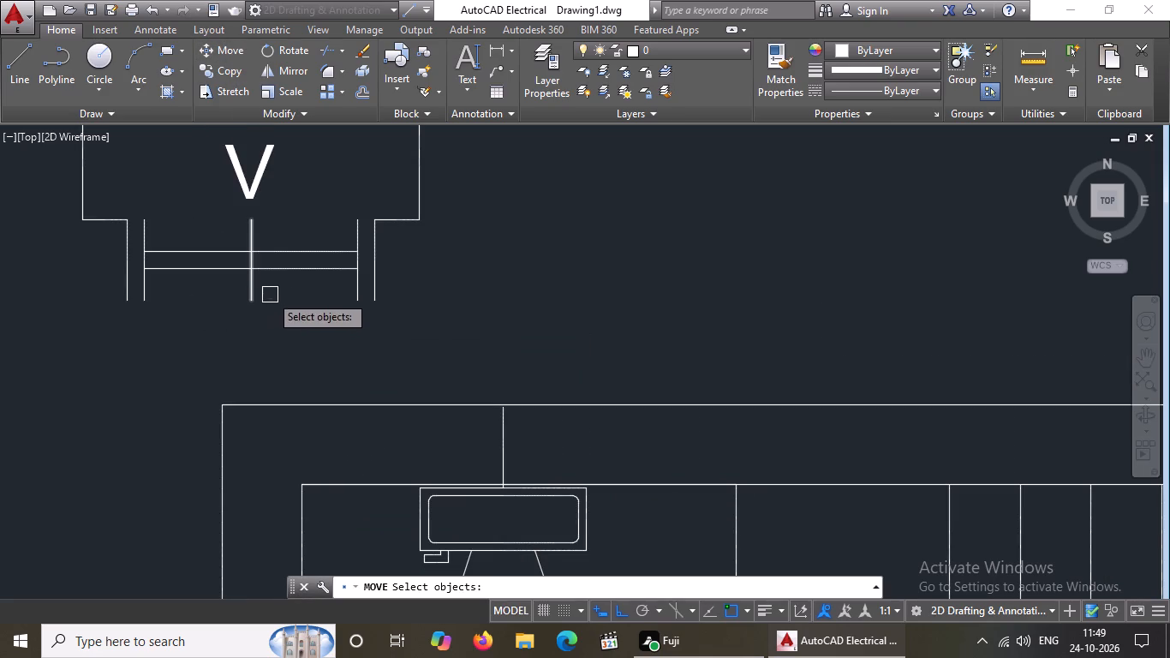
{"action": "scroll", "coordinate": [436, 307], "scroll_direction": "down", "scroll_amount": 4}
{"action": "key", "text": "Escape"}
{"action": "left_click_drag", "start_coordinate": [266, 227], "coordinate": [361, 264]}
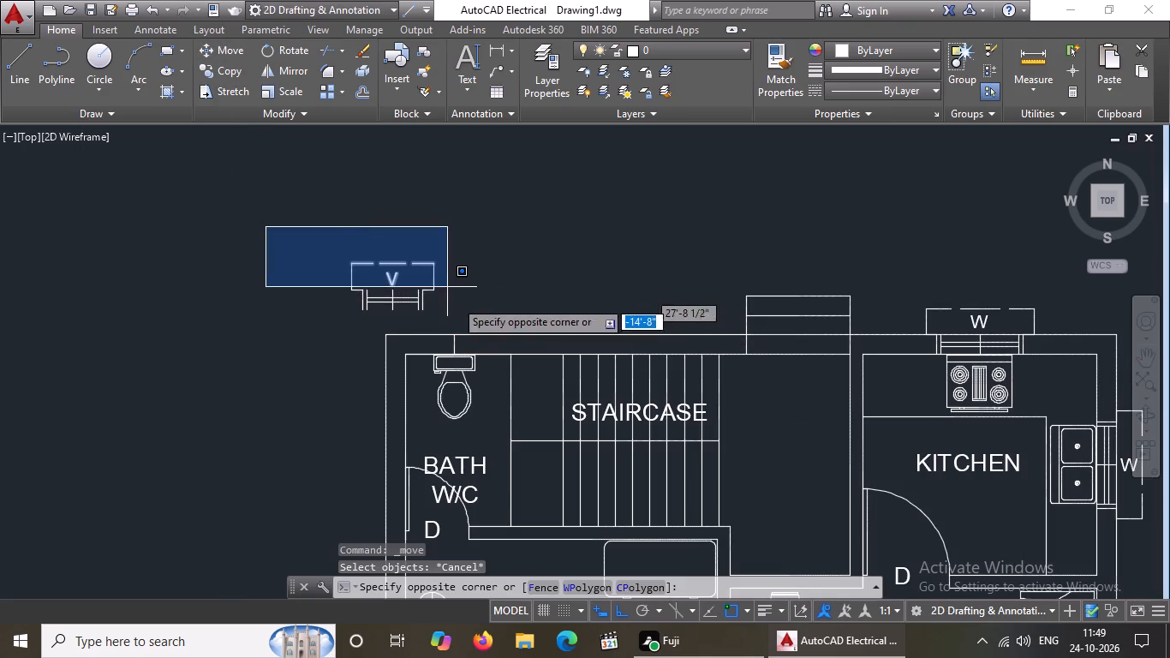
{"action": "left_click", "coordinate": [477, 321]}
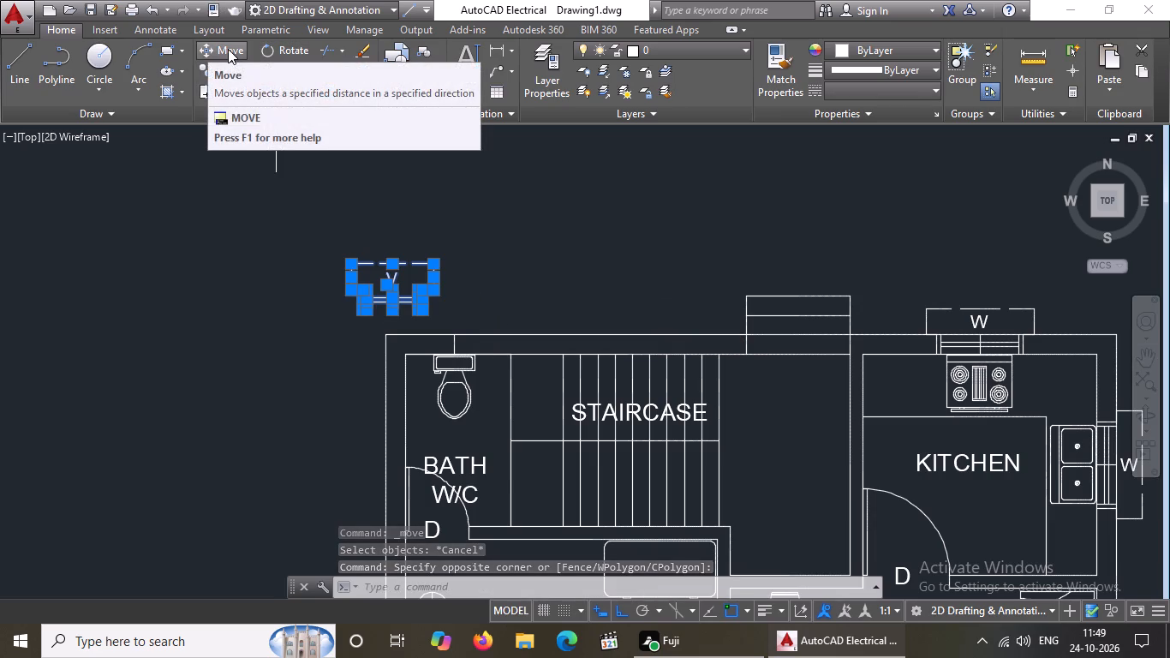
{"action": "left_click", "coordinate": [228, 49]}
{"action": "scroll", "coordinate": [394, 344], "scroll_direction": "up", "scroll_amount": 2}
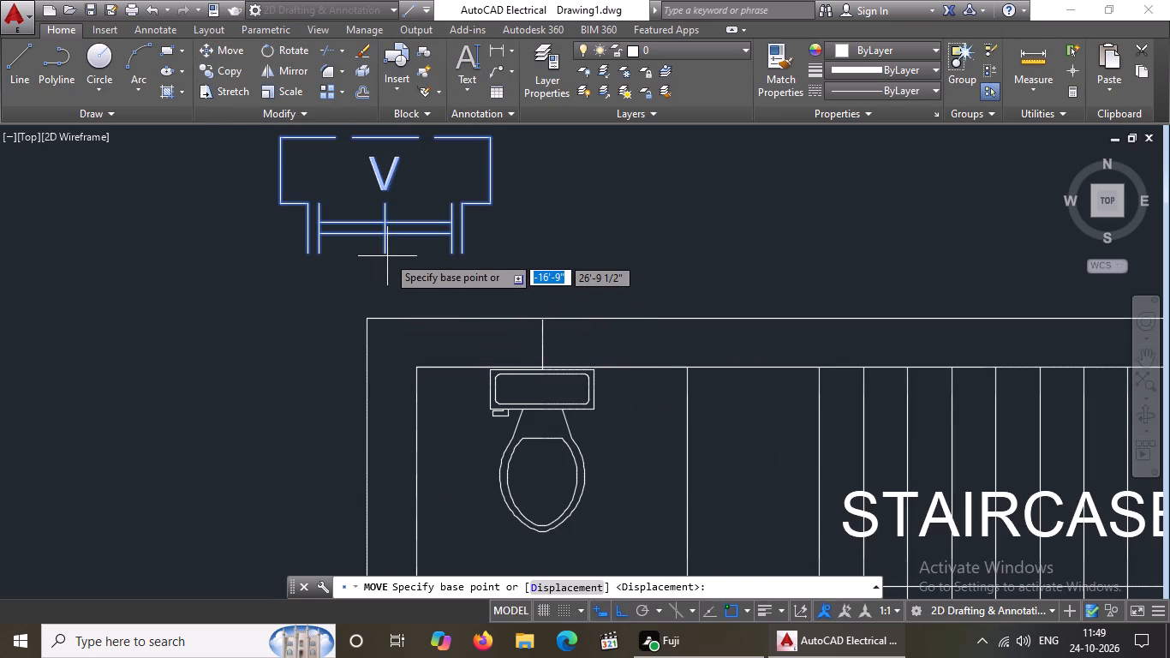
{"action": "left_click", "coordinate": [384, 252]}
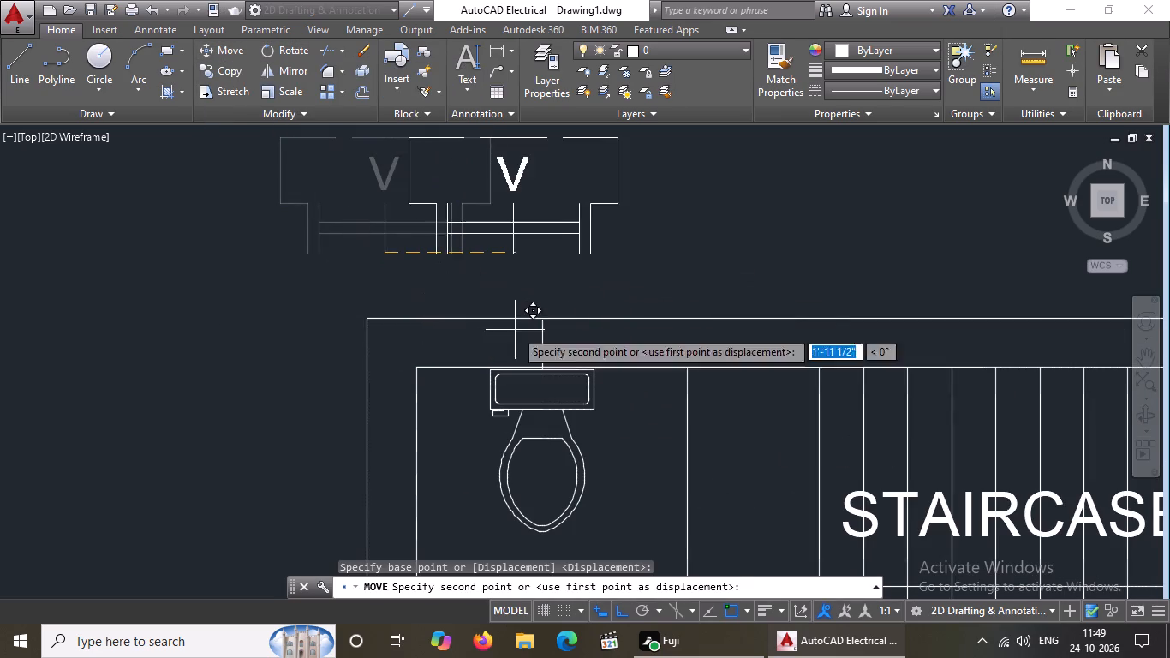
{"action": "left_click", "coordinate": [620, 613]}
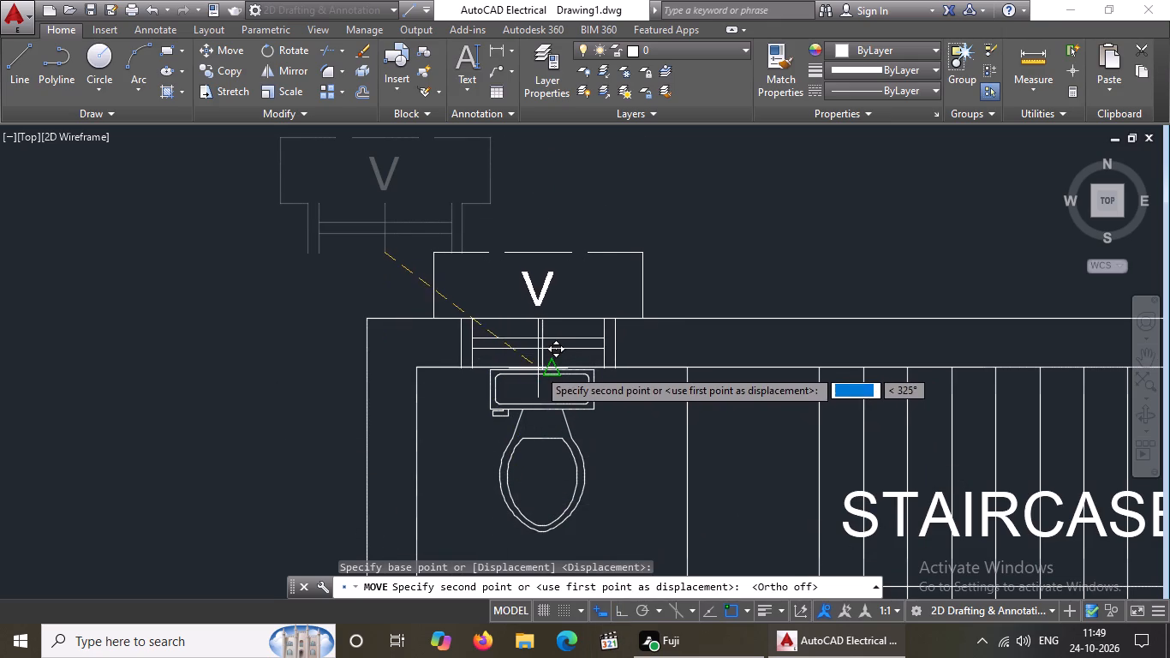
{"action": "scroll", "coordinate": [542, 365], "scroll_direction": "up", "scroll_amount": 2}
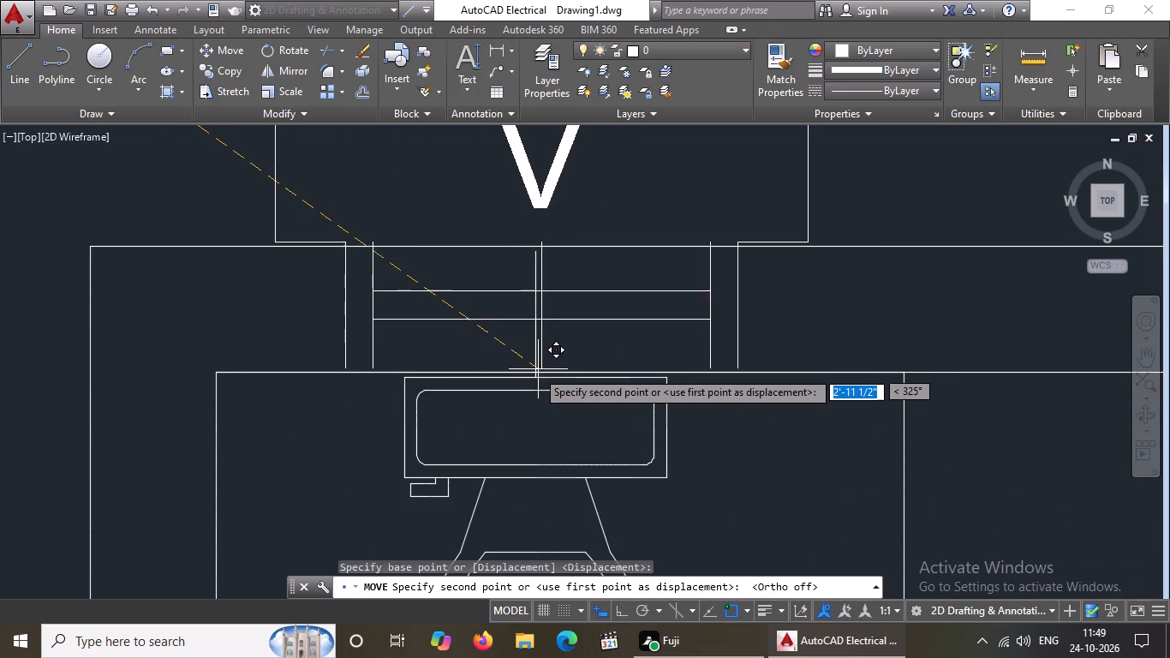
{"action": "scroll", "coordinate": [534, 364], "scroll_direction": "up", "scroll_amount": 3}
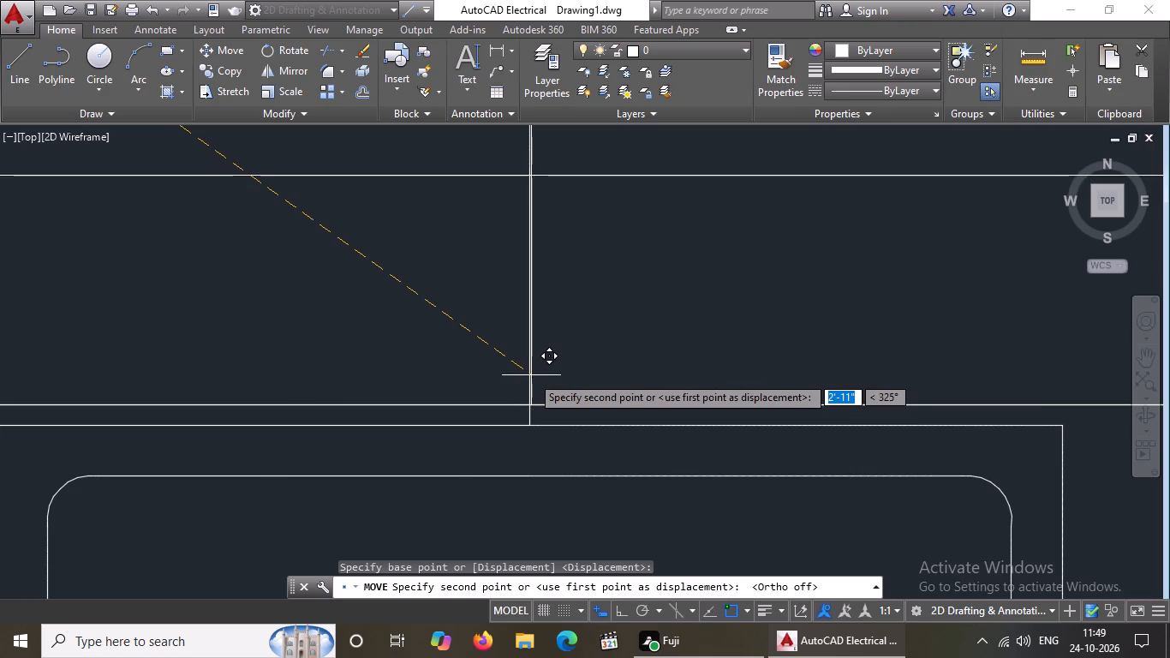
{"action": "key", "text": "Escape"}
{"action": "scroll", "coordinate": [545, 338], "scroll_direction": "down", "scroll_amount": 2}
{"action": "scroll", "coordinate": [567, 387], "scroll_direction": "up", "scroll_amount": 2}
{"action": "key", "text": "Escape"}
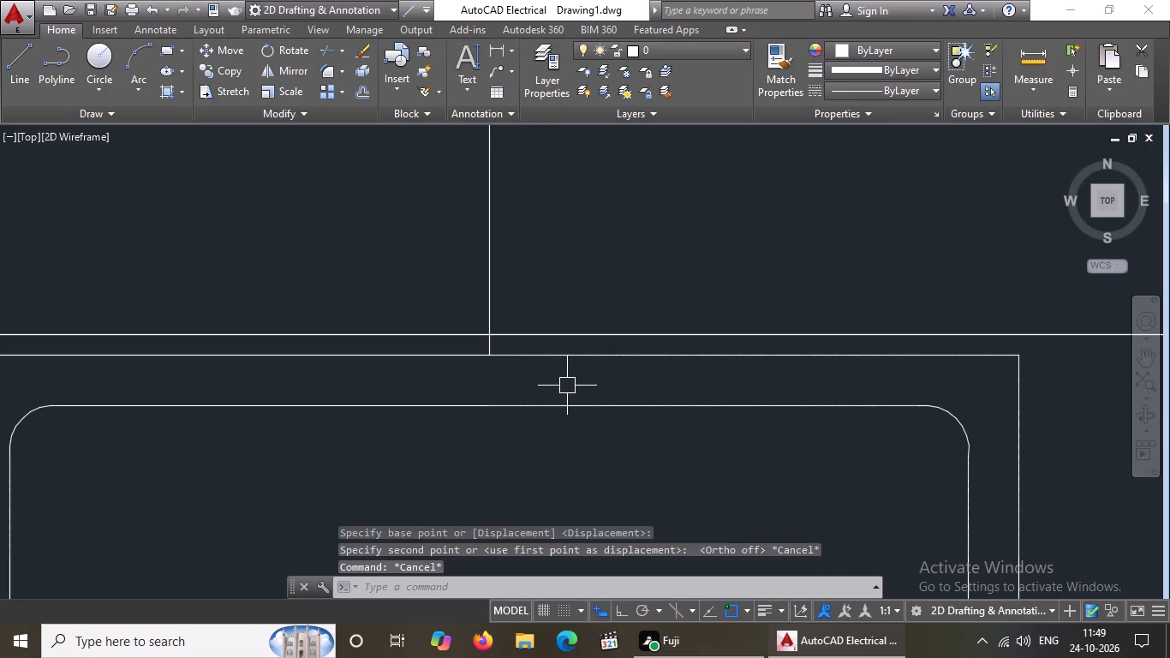
Trim the short piece of the guide line between the inner north wall line and the toilet tank.
{"action": "key", "text": "t"}
{"action": "key", "text": "r"}
{"action": "key", "text": "space"}
{"action": "key", "text": "space"}
{"action": "scroll", "coordinate": [500, 362], "scroll_direction": "up", "scroll_amount": 2}
{"action": "left_click", "coordinate": [468, 331]}
{"action": "scroll", "coordinate": [487, 319], "scroll_direction": "down", "scroll_amount": 4}
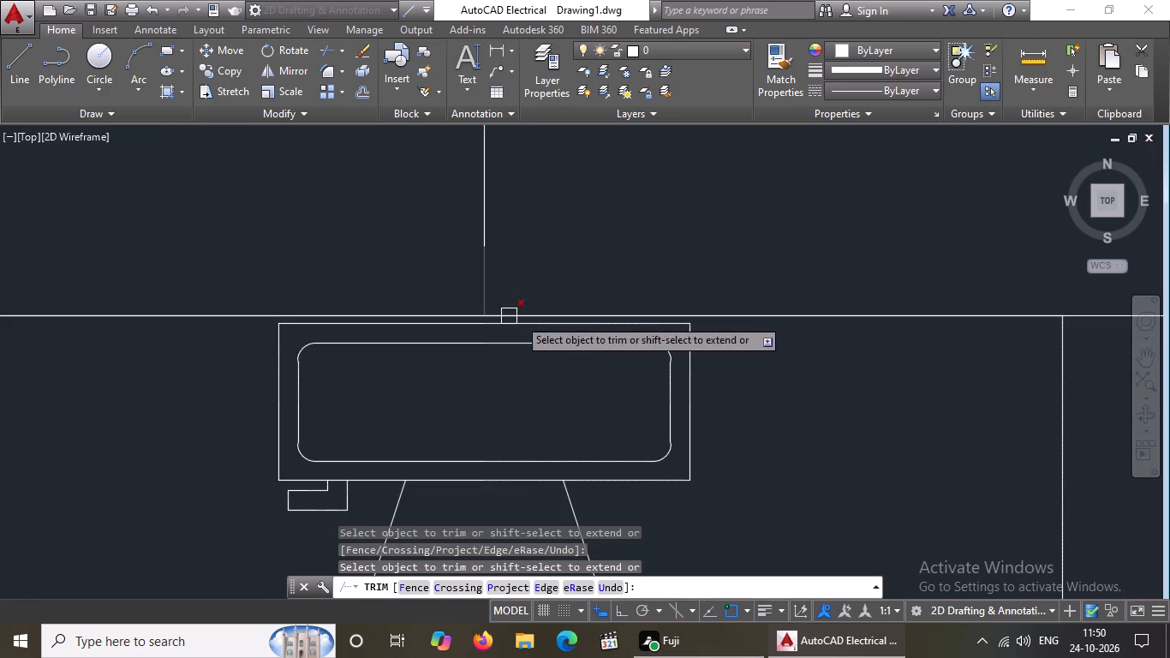
{"action": "key", "text": "Escape"}
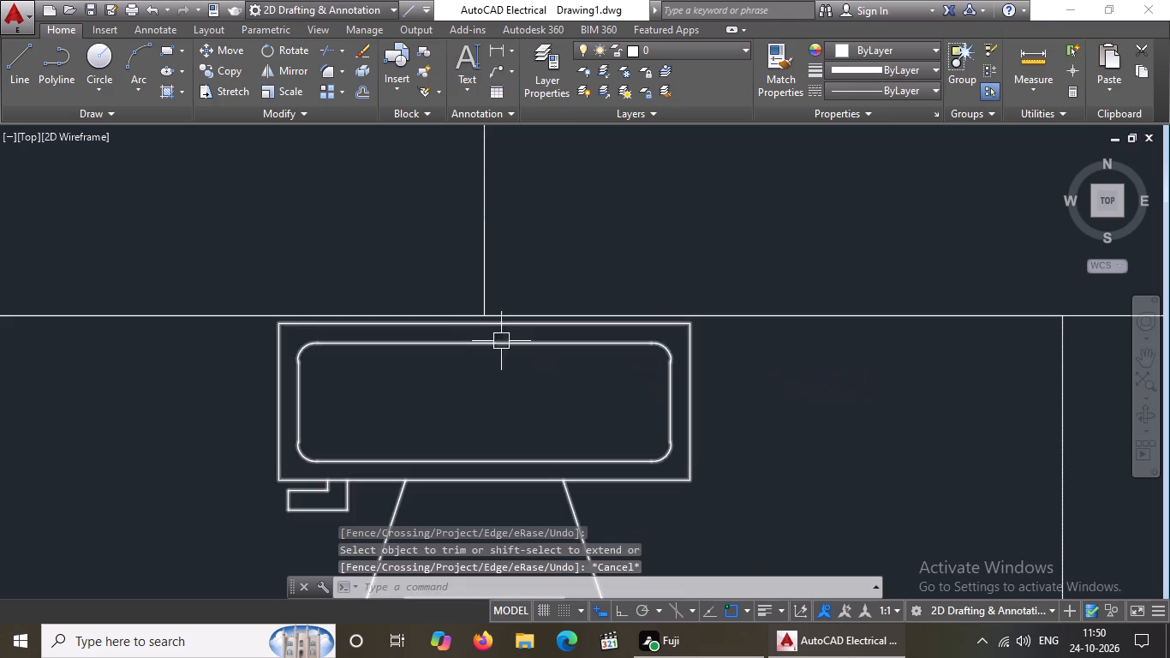
{"action": "scroll", "coordinate": [481, 336], "scroll_direction": "down", "scroll_amount": 3}
{"action": "key", "text": "Escape"}
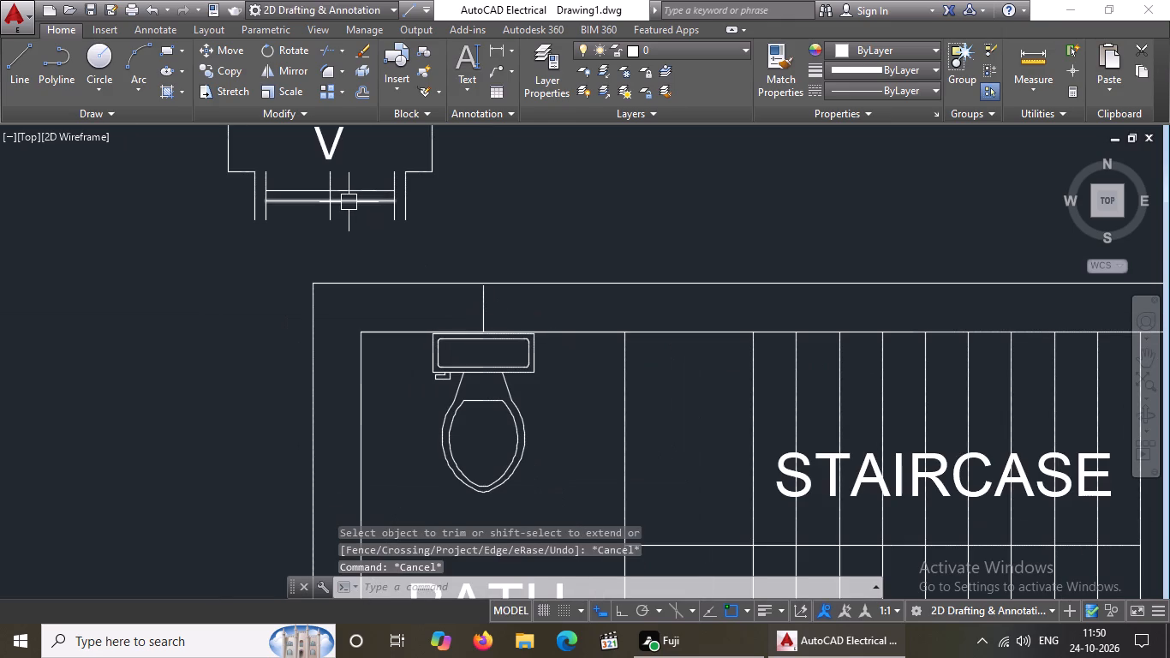
Move the ventilator with its V label by its centre line's lower end onto the guide line's lower end at the inner north wall.
{"action": "scroll", "coordinate": [310, 238], "scroll_direction": "down", "scroll_amount": 2}
{"action": "left_click_drag", "start_coordinate": [238, 157], "coordinate": [255, 165]}
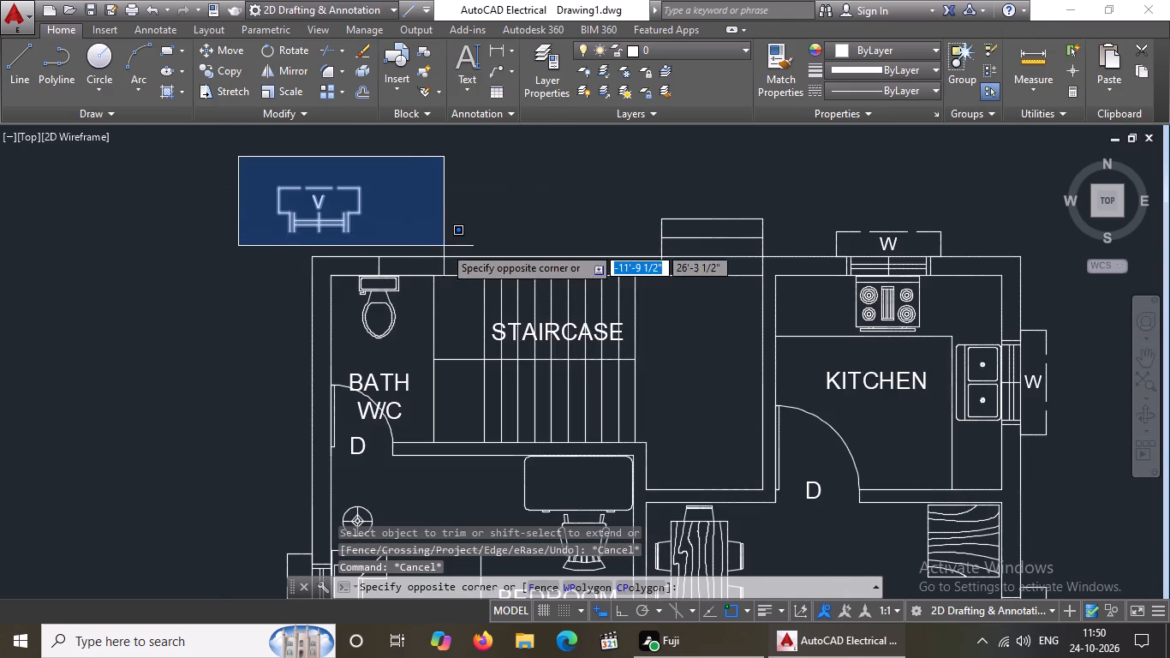
{"action": "left_click", "coordinate": [444, 242]}
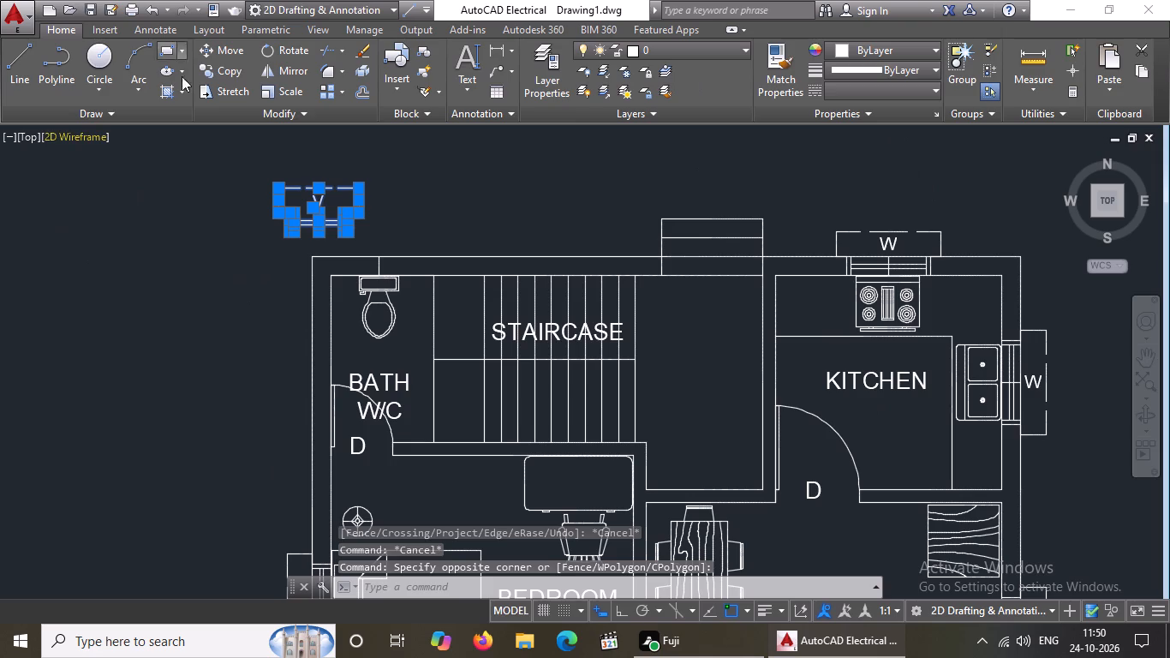
{"action": "left_click", "coordinate": [236, 40]}
{"action": "left_click", "coordinate": [233, 45]}
{"action": "scroll", "coordinate": [313, 234], "scroll_direction": "up", "scroll_amount": 3}
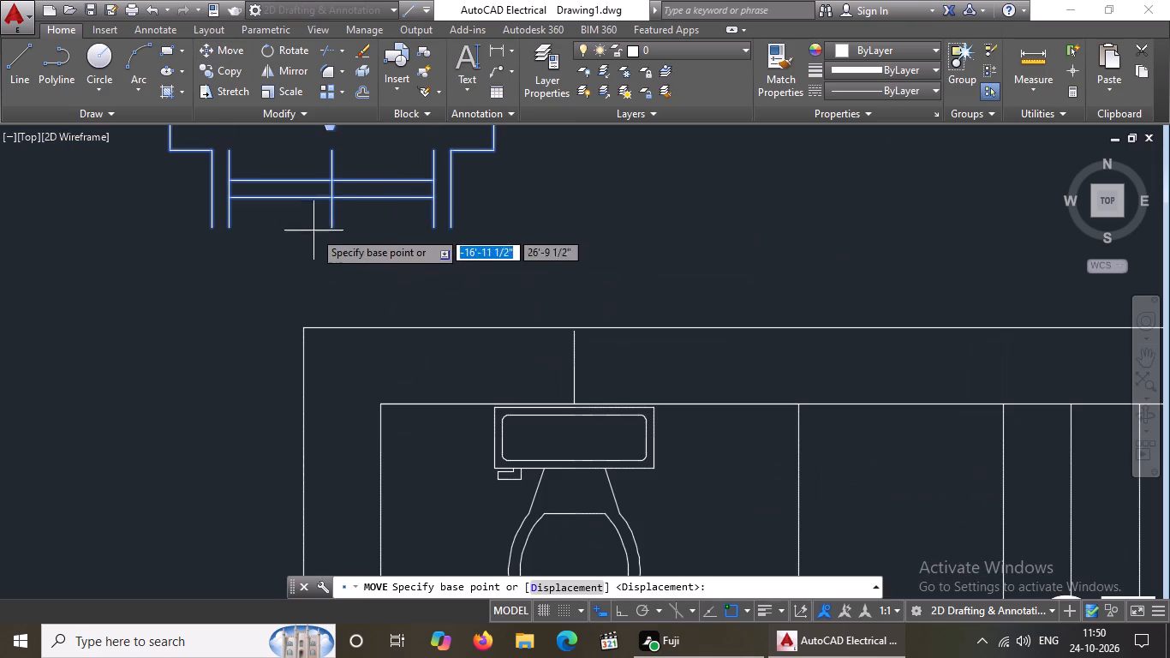
{"action": "left_click_drag", "start_coordinate": [331, 222], "coordinate": [344, 225]}
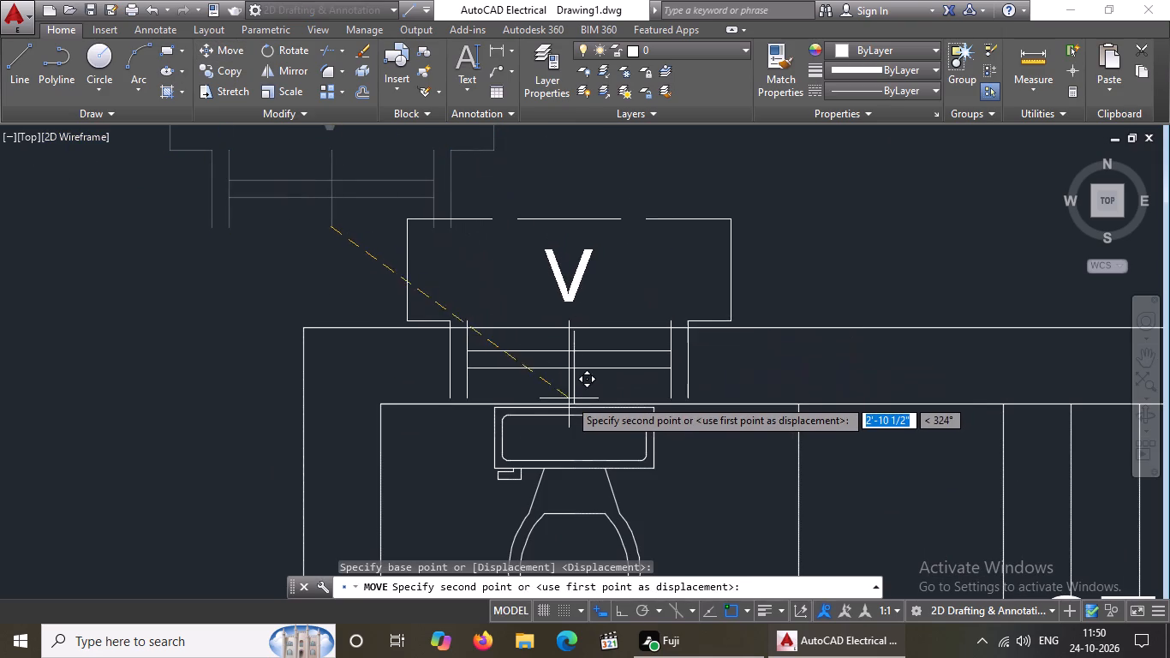
{"action": "left_click", "coordinate": [578, 398]}
Move the northwest bath's BATH W/C label about 1'-1" up, into the space between the toilet and the door swing.
{"action": "scroll", "coordinate": [597, 359], "scroll_direction": "down", "scroll_amount": 7}
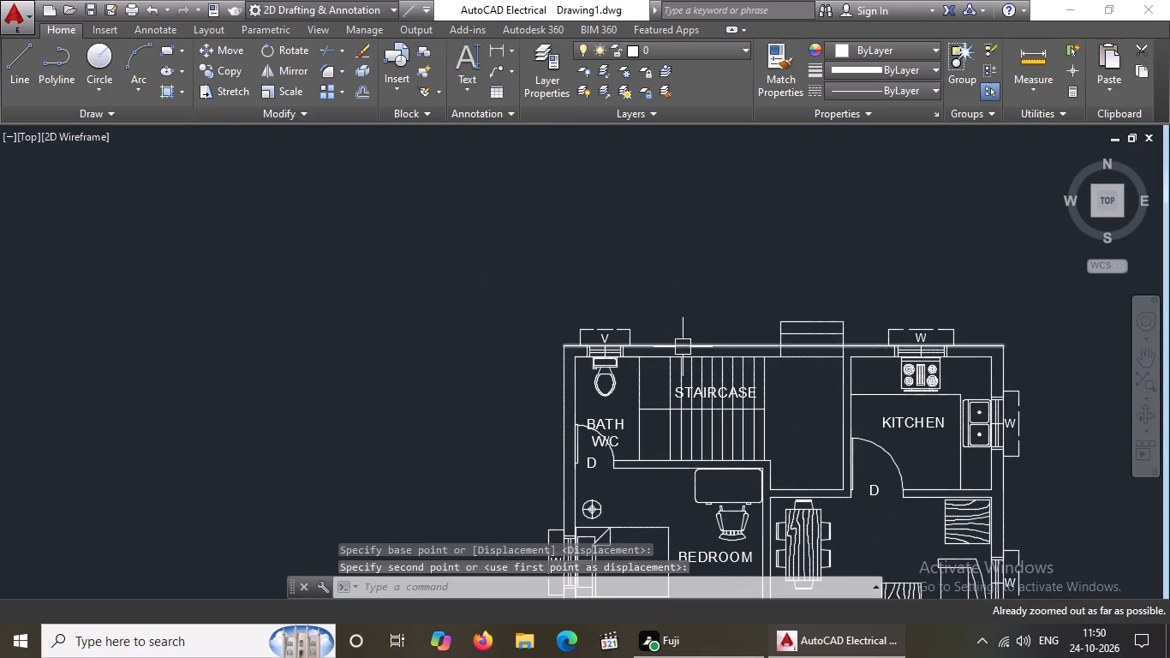
{"action": "middle_click_drag", "start_coordinate": [837, 416], "coordinate": [726, 370]}
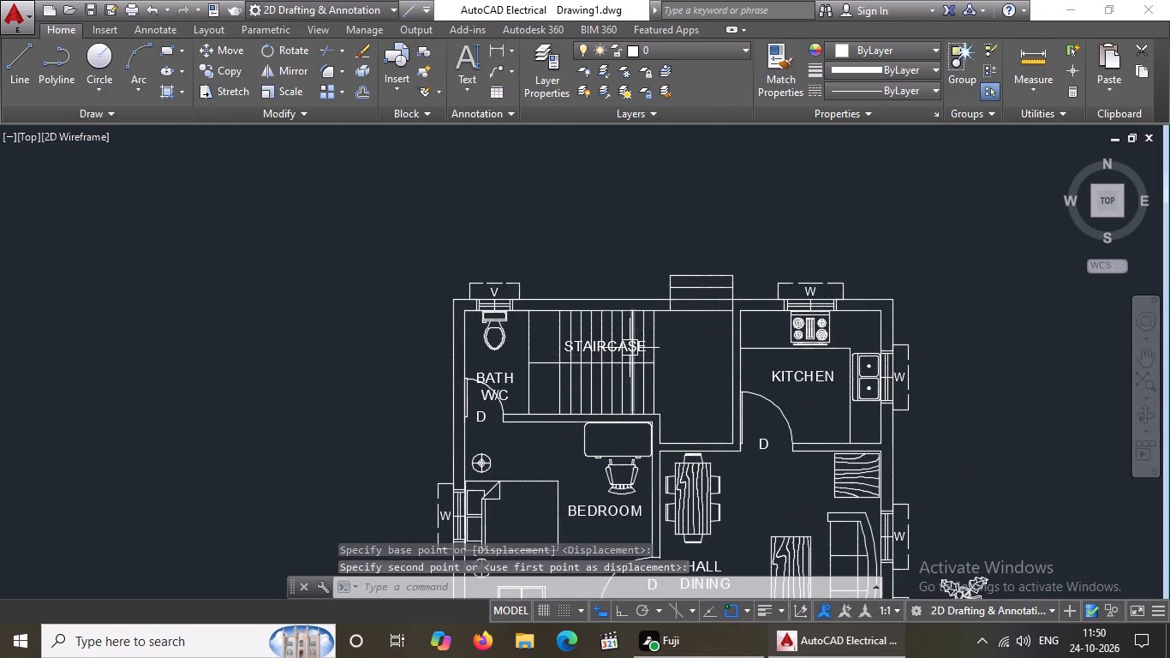
{"action": "middle_click_drag", "start_coordinate": [624, 344], "coordinate": [516, 333]}
{"action": "scroll", "coordinate": [367, 368], "scroll_direction": "up", "scroll_amount": 1}
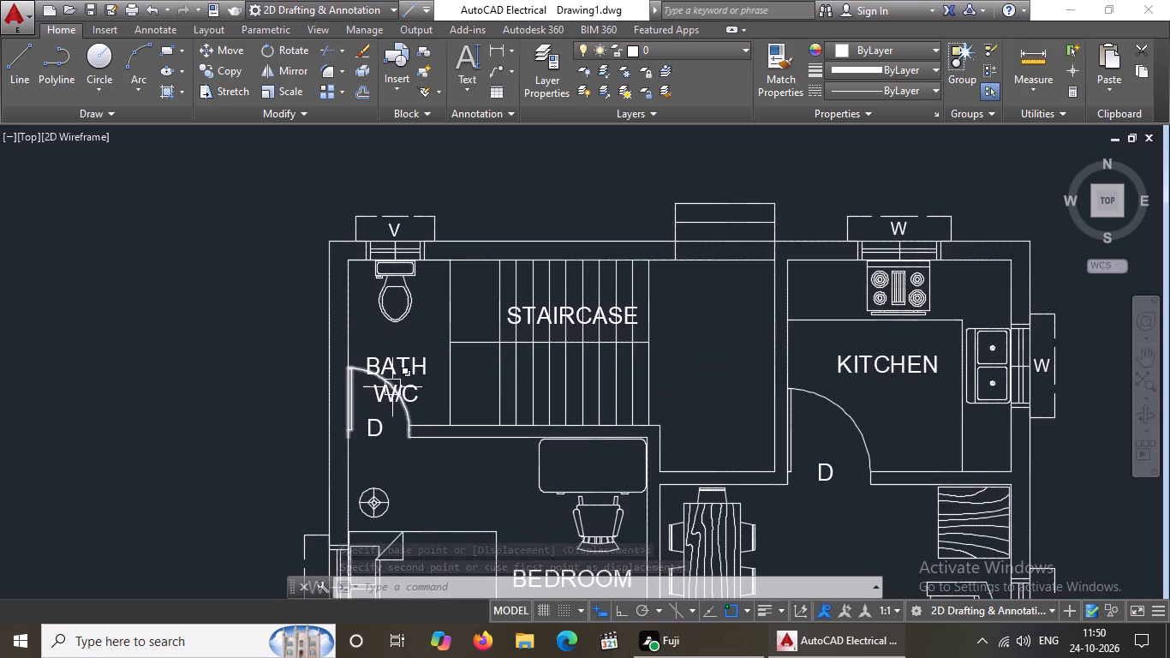
{"action": "left_click", "coordinate": [402, 376]}
{"action": "left_click", "coordinate": [371, 355]}
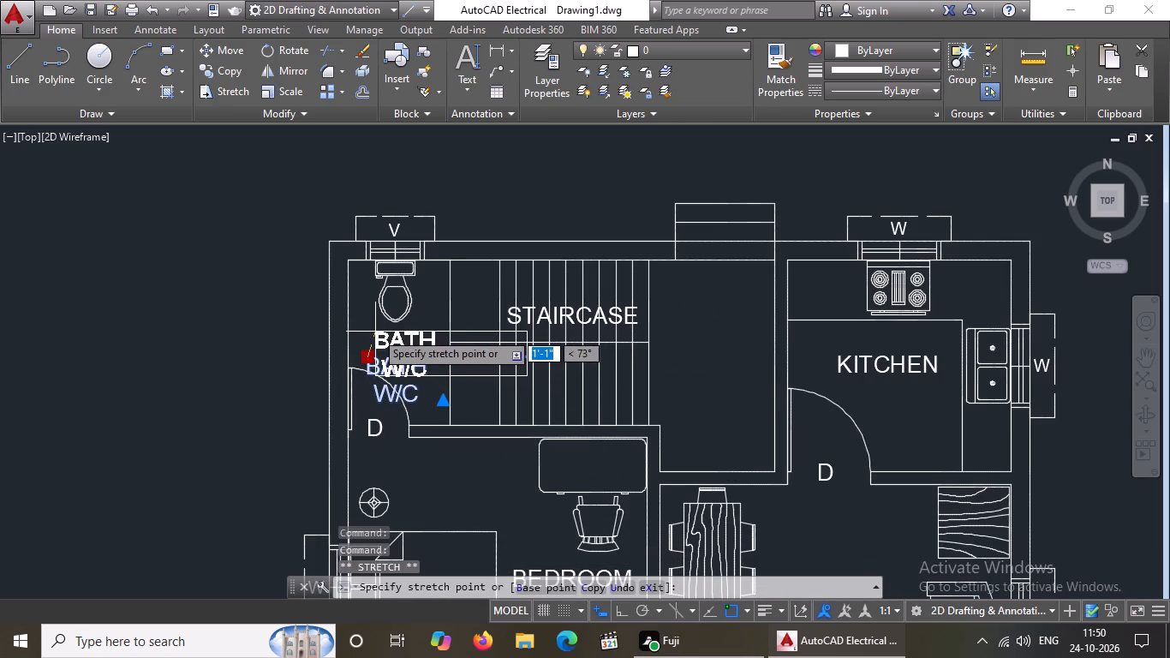
{"action": "left_click", "coordinate": [375, 332]}
{"action": "scroll", "coordinate": [476, 351], "scroll_direction": "down", "scroll_amount": 1}
{"action": "scroll", "coordinate": [659, 434], "scroll_direction": "down", "scroll_amount": 3}
{"action": "middle_click_drag", "start_coordinate": [672, 441], "coordinate": [680, 401]}
{"action": "scroll", "coordinate": [705, 311], "scroll_direction": "down", "scroll_amount": 6}
{"action": "key", "text": "Escape"}
Copy the tap fixture from the southeast W/C into the northwest bath, between the west wall and the toilet.
{"action": "type", "text": "Z"}
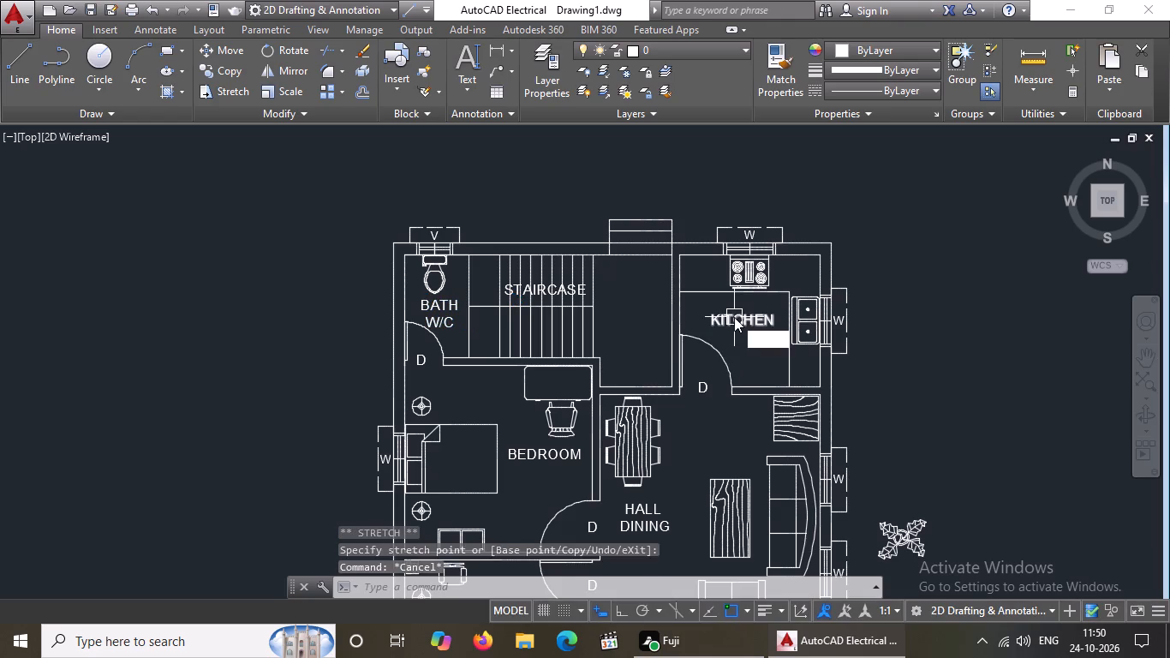
{"action": "key", "text": "space"}
{"action": "key", "text": "a"}
{"action": "key", "text": "space"}
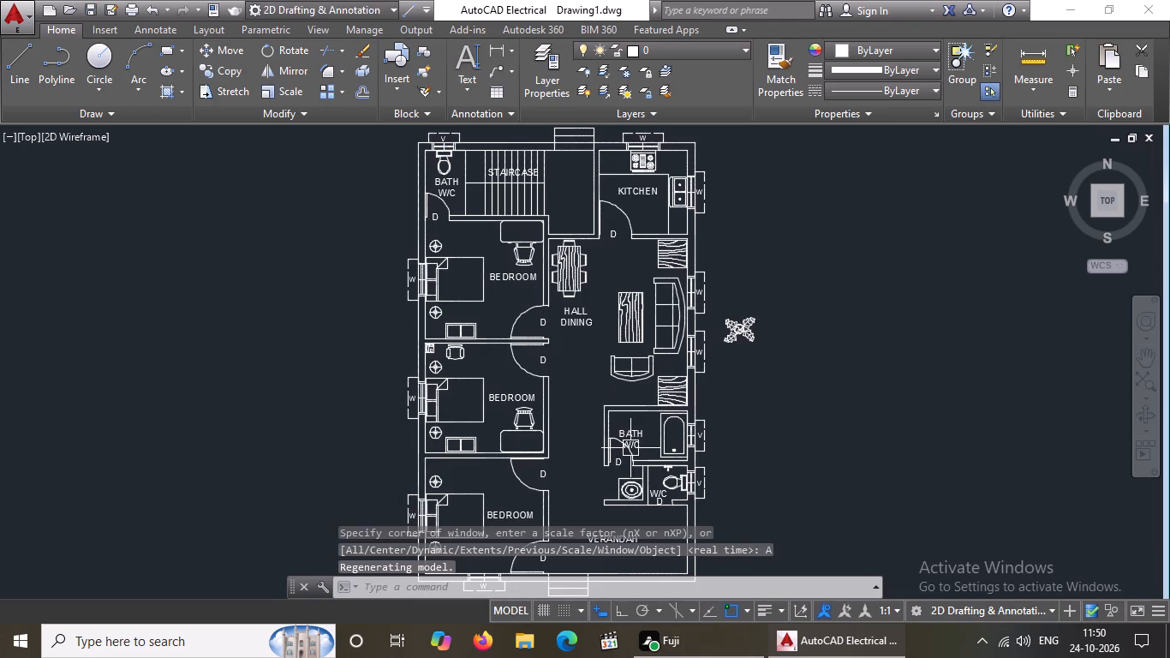
{"action": "scroll", "coordinate": [667, 479], "scroll_direction": "up", "scroll_amount": 3}
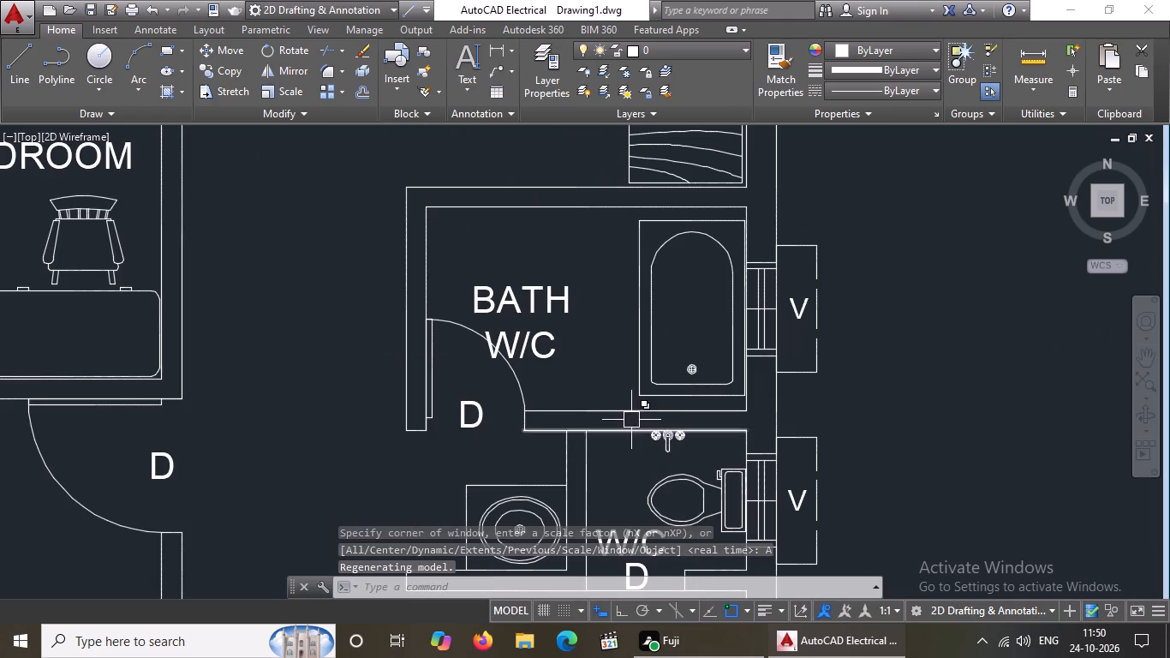
{"action": "left_click_drag", "start_coordinate": [630, 418], "coordinate": [647, 425]}
{"action": "key", "text": "Escape"}
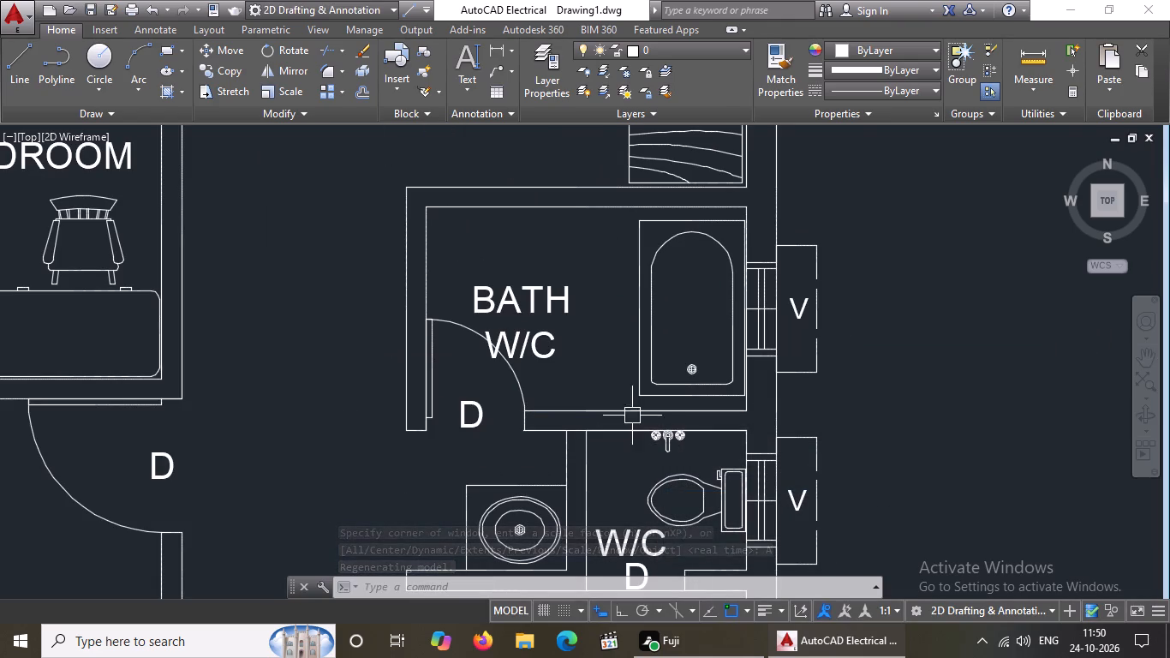
{"action": "scroll", "coordinate": [633, 426], "scroll_direction": "up", "scroll_amount": 2}
{"action": "left_click_drag", "start_coordinate": [634, 422], "coordinate": [666, 433]}
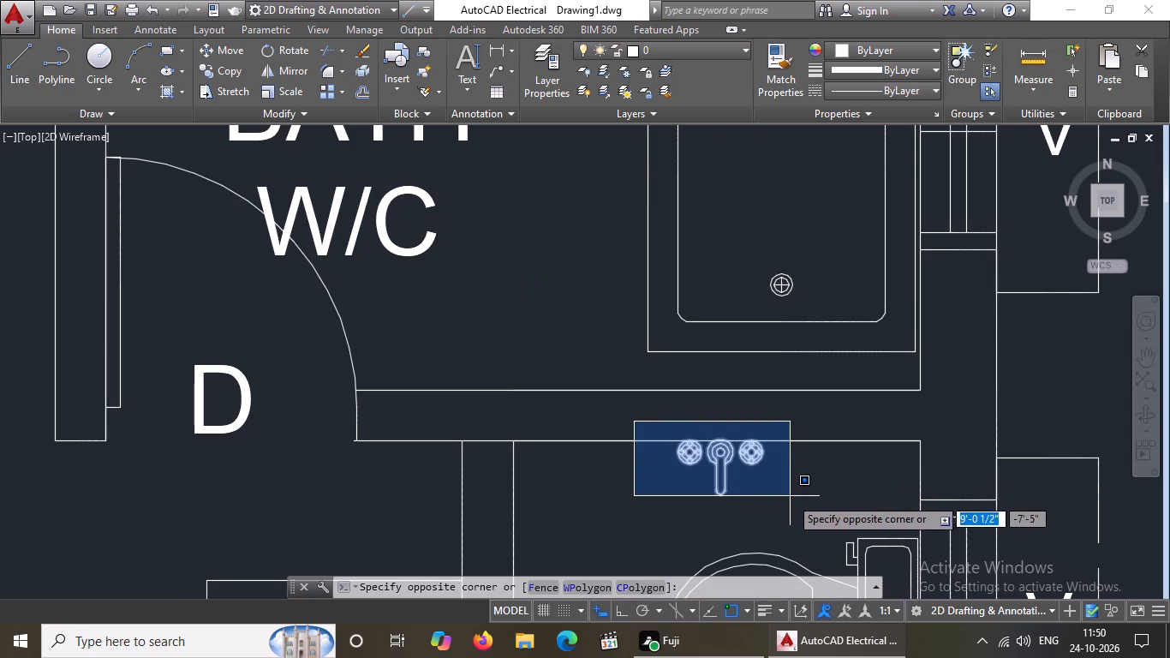
{"action": "left_click", "coordinate": [791, 512]}
{"action": "left_click", "coordinate": [212, 69]}
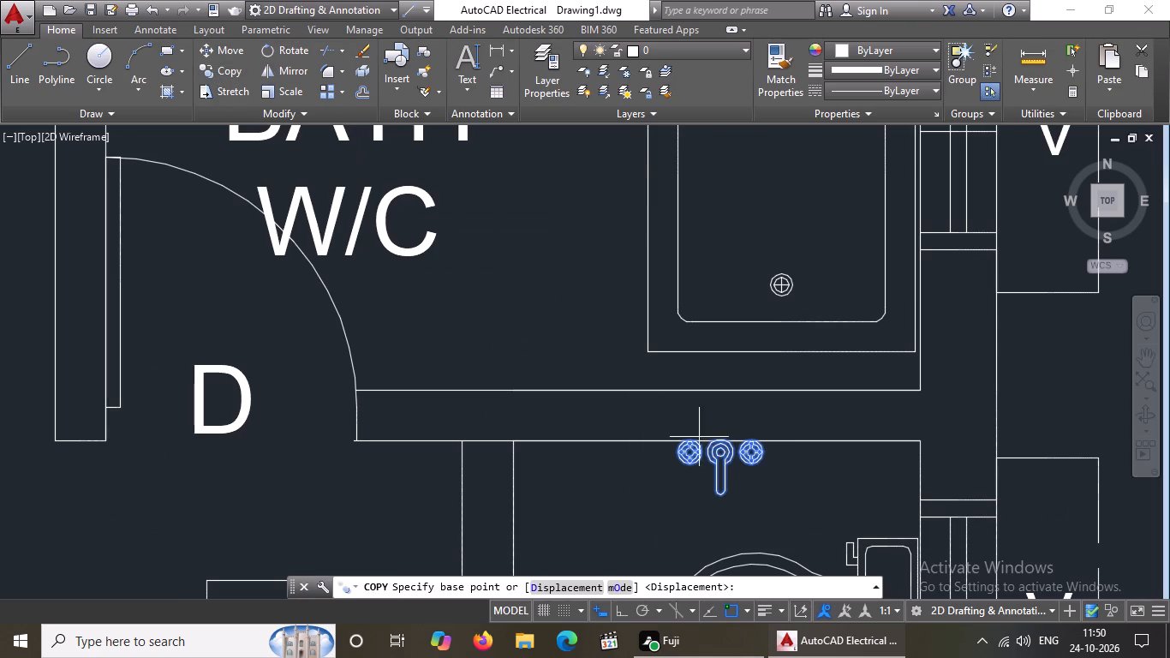
{"action": "left_click", "coordinate": [721, 462]}
{"action": "scroll", "coordinate": [709, 456], "scroll_direction": "down", "scroll_amount": 9}
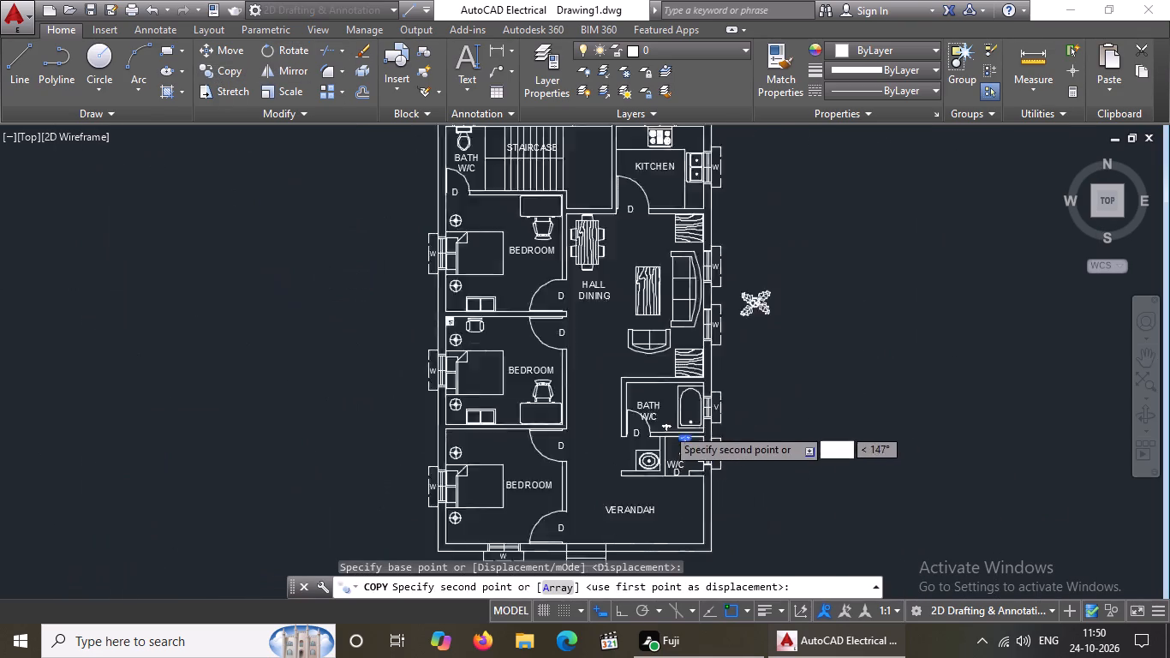
{"action": "scroll", "coordinate": [594, 305], "scroll_direction": "up", "scroll_amount": 5}
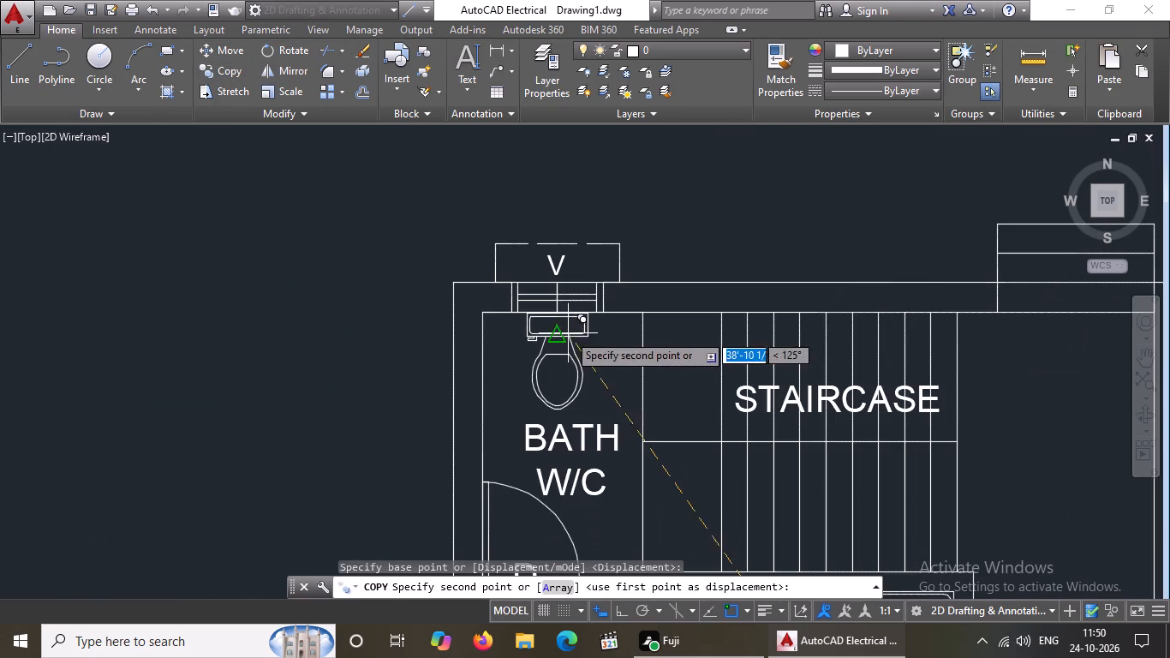
{"action": "left_click", "coordinate": [503, 400]}
{"action": "key", "text": "Escape"}
Rotate the copied tap fixture 90° with Ortho on so its spout points east, away from the west wall.
{"action": "left_click", "coordinate": [503, 399]}
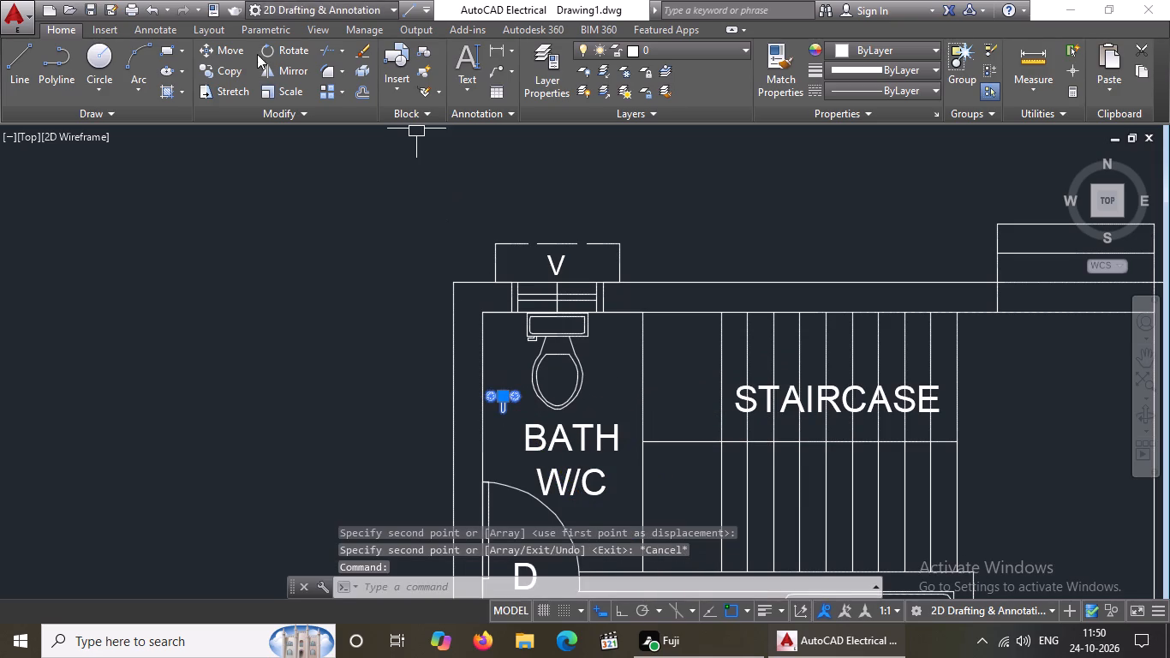
{"action": "left_click", "coordinate": [284, 47]}
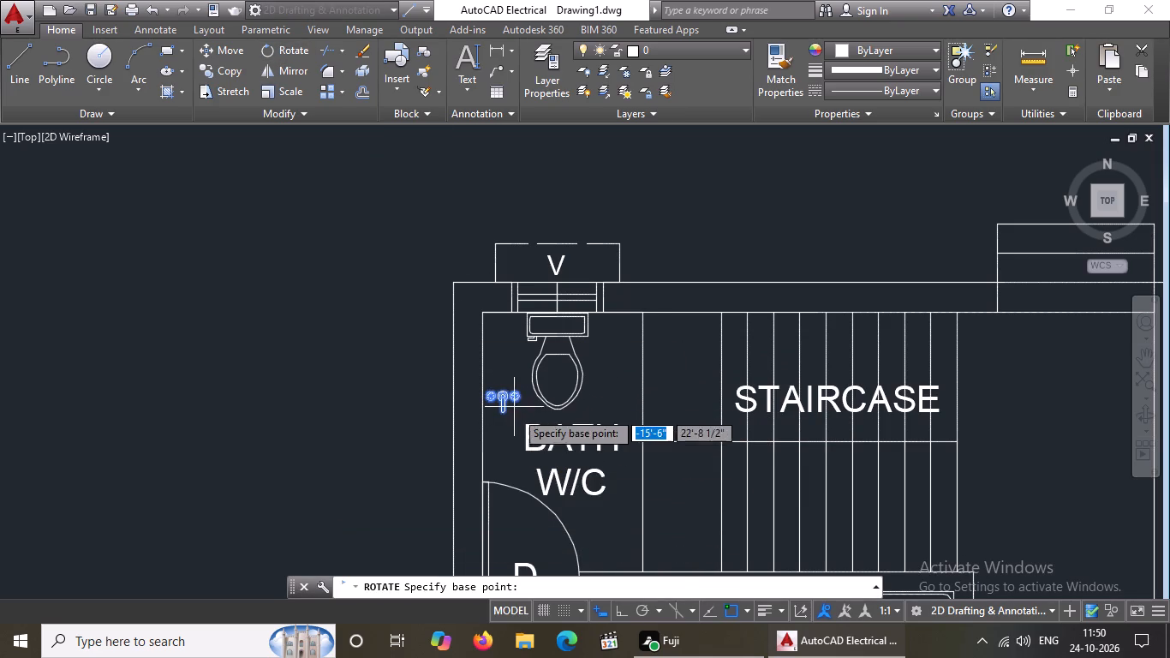
{"action": "left_click", "coordinate": [618, 610]}
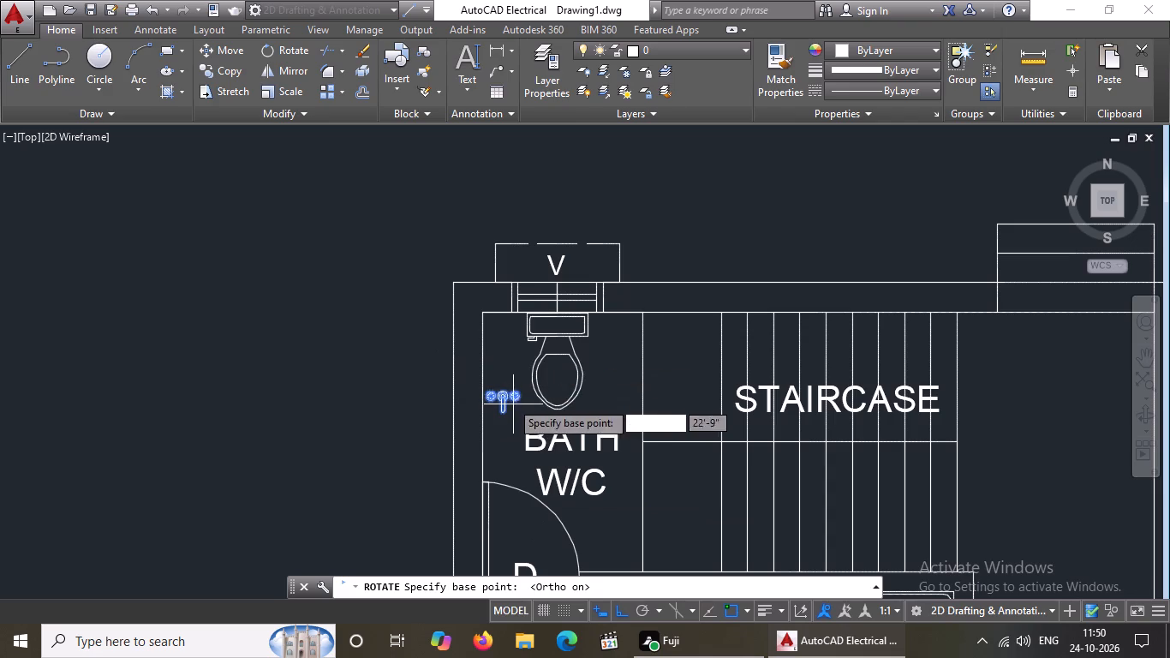
{"action": "left_click", "coordinate": [509, 397]}
{"action": "left_click", "coordinate": [469, 237]}
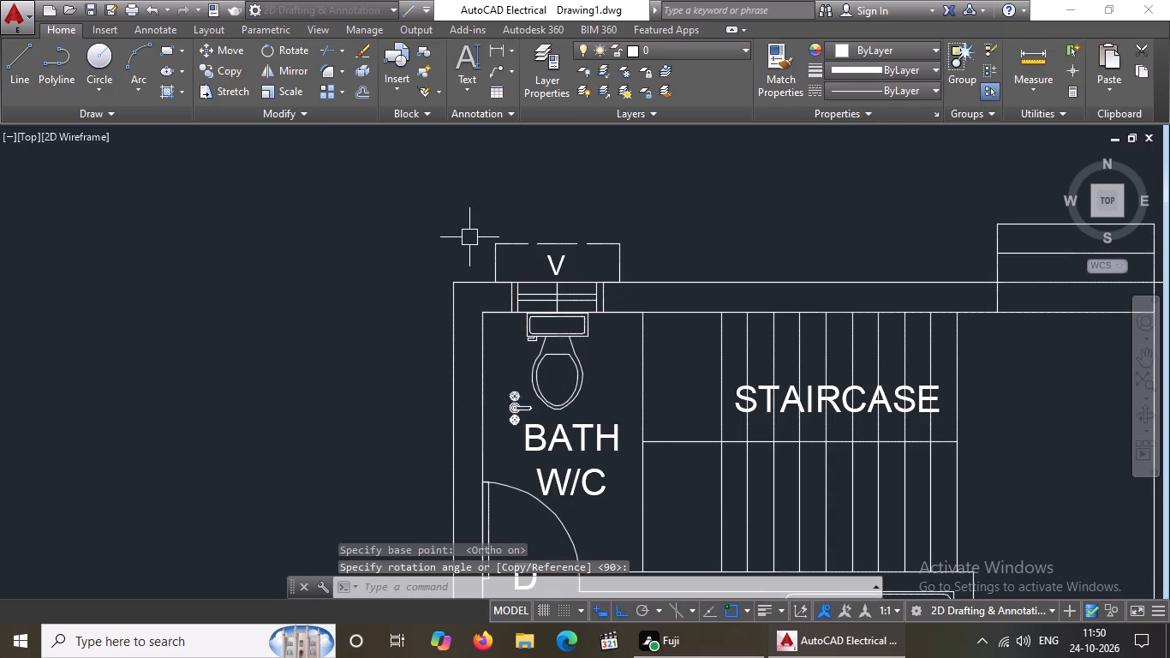
With Ortho off, move the rotated tap about 10" northwest, against the northwest bath's inner west wall beside the toilet.
{"action": "left_click", "coordinate": [522, 409]}
{"action": "left_click", "coordinate": [517, 408]}
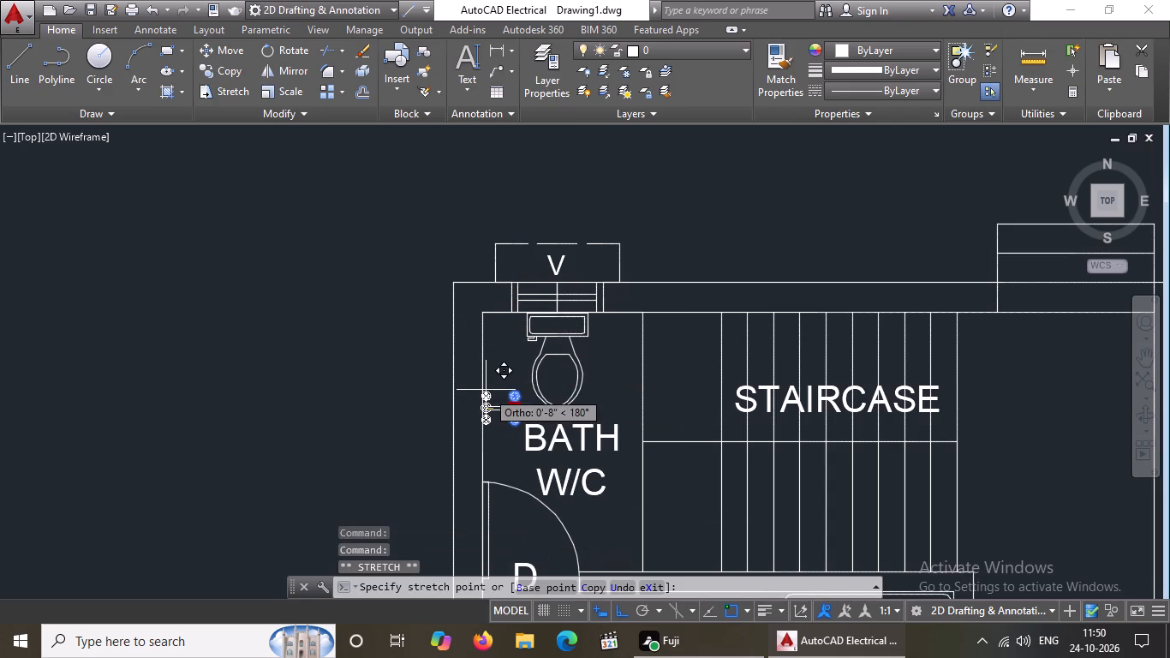
{"action": "left_click", "coordinate": [619, 610]}
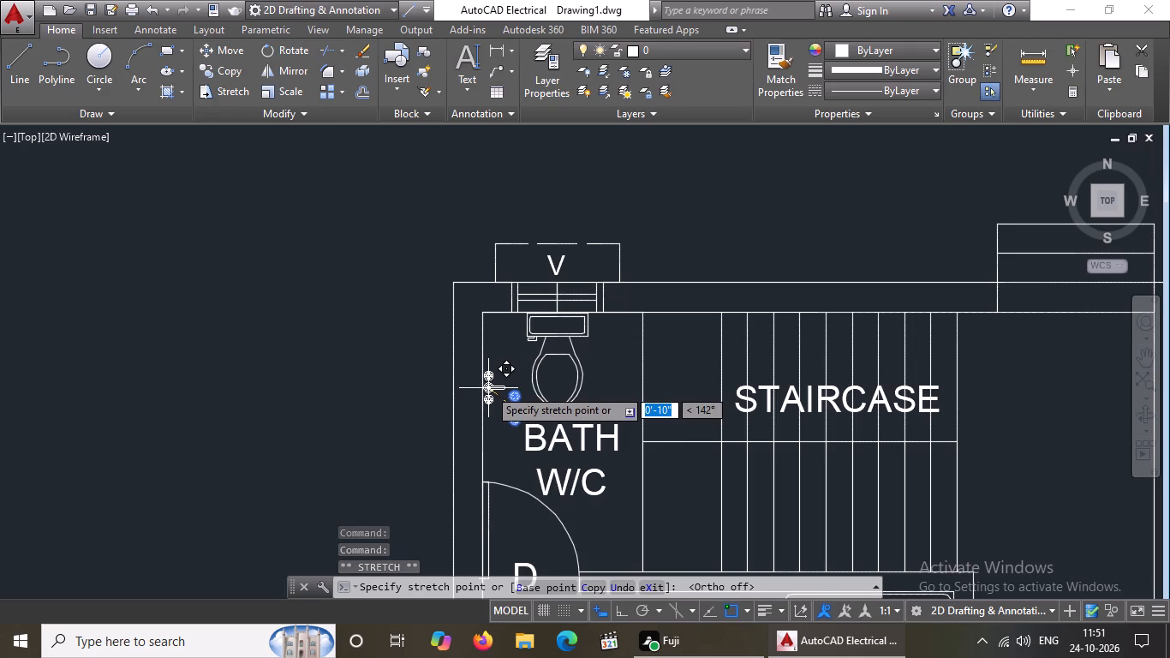
{"action": "left_click", "coordinate": [488, 388]}
{"action": "scroll", "coordinate": [610, 400], "scroll_direction": "down", "scroll_amount": 4}
{"action": "key", "text": "Escape"}
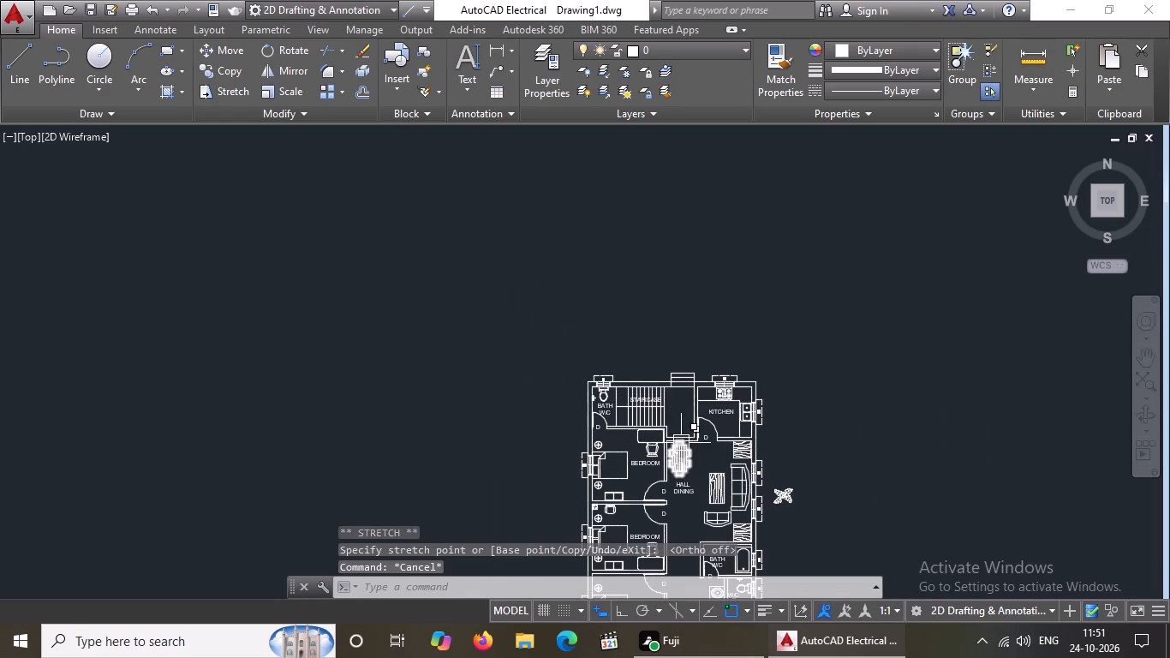
Look over the whole floor plan, from the northwest bath down to the verandah and front steps.
{"action": "middle_click_drag", "start_coordinate": [674, 432], "coordinate": [564, 400]}
{"action": "scroll", "coordinate": [488, 373], "scroll_direction": "up", "scroll_amount": 2}
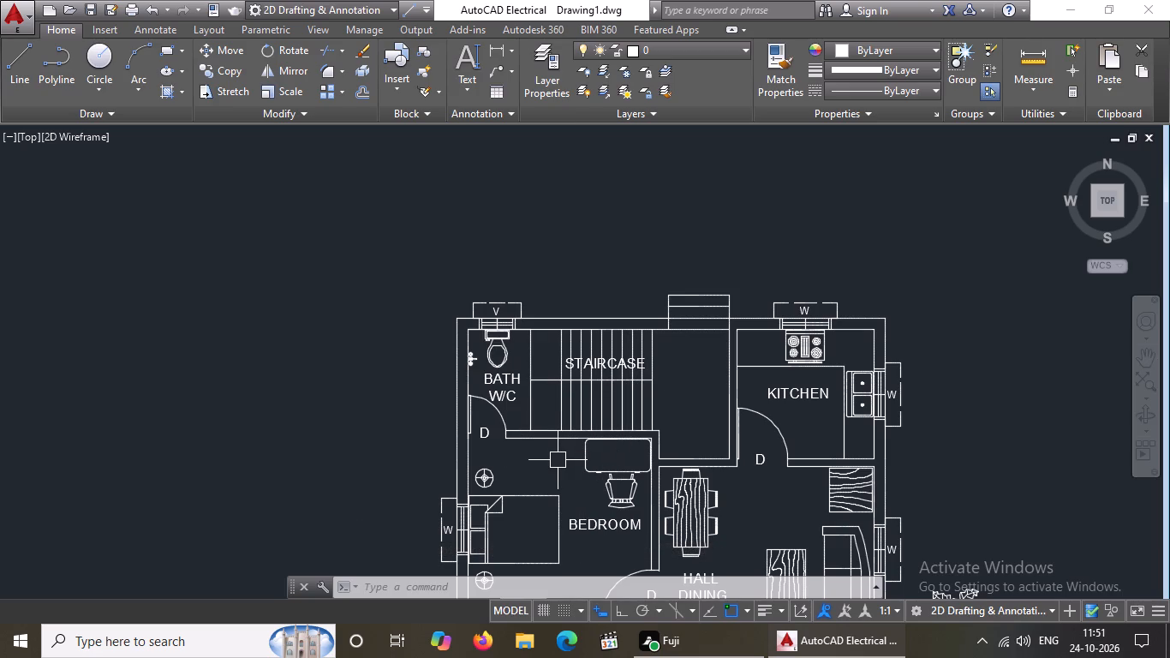
{"action": "scroll", "coordinate": [570, 449], "scroll_direction": "down", "scroll_amount": 2}
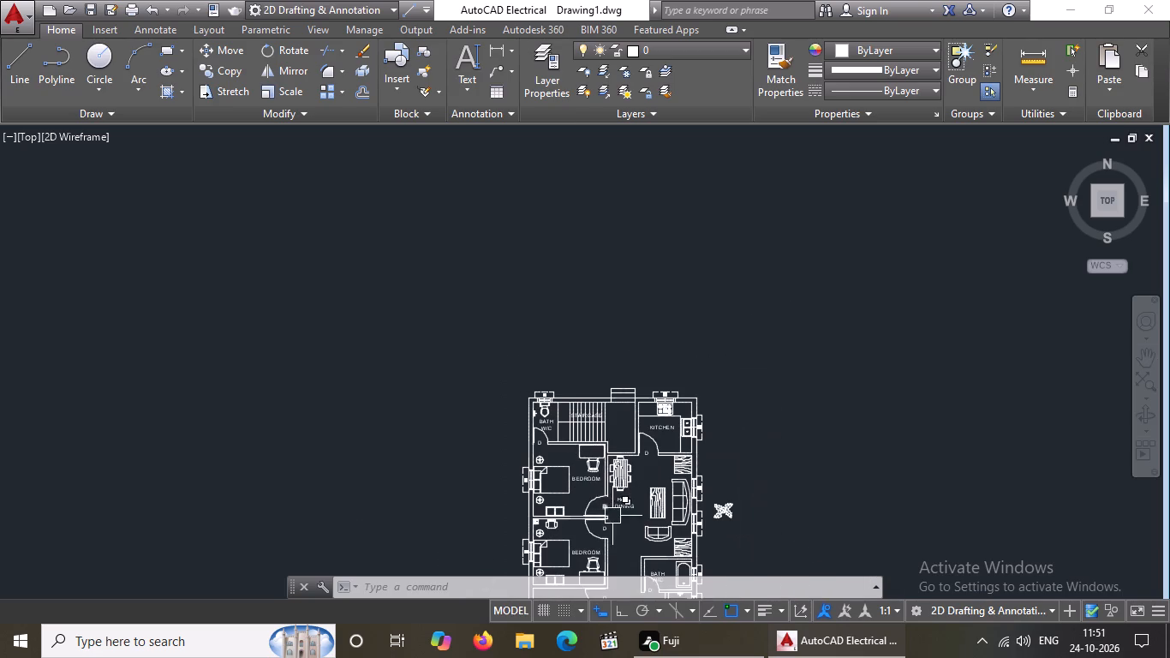
{"action": "middle_click_drag", "start_coordinate": [619, 451], "coordinate": [620, 421]}
{"action": "middle_click_drag", "start_coordinate": [656, 502], "coordinate": [651, 452]}
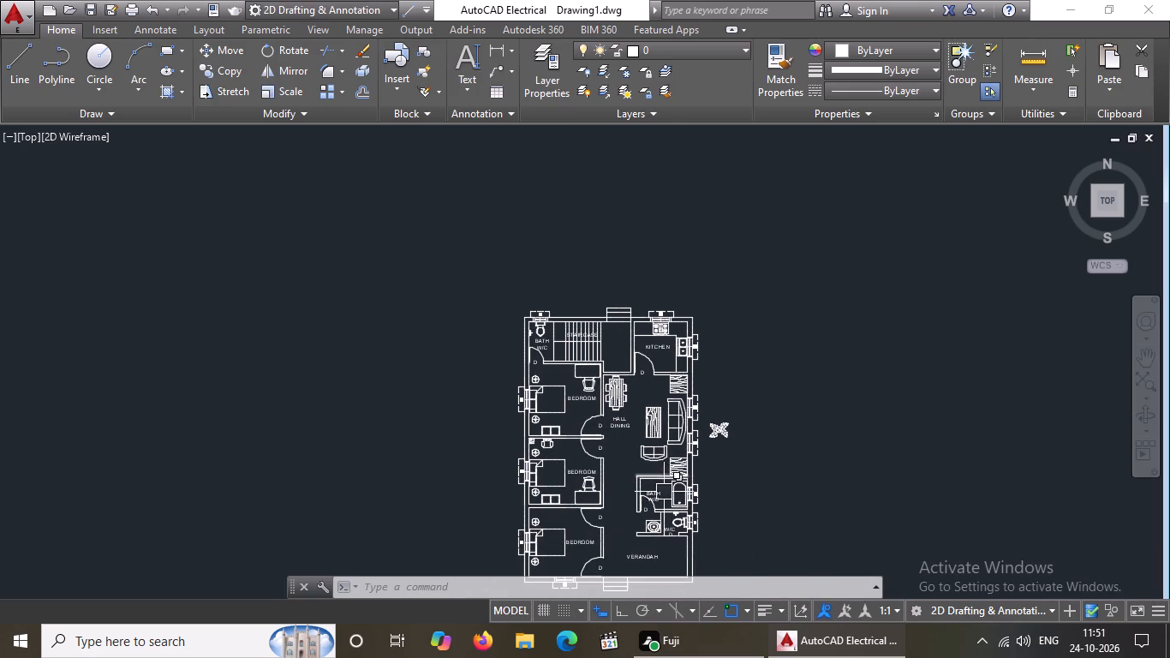
{"action": "middle_click_drag", "start_coordinate": [663, 479], "coordinate": [619, 392]}
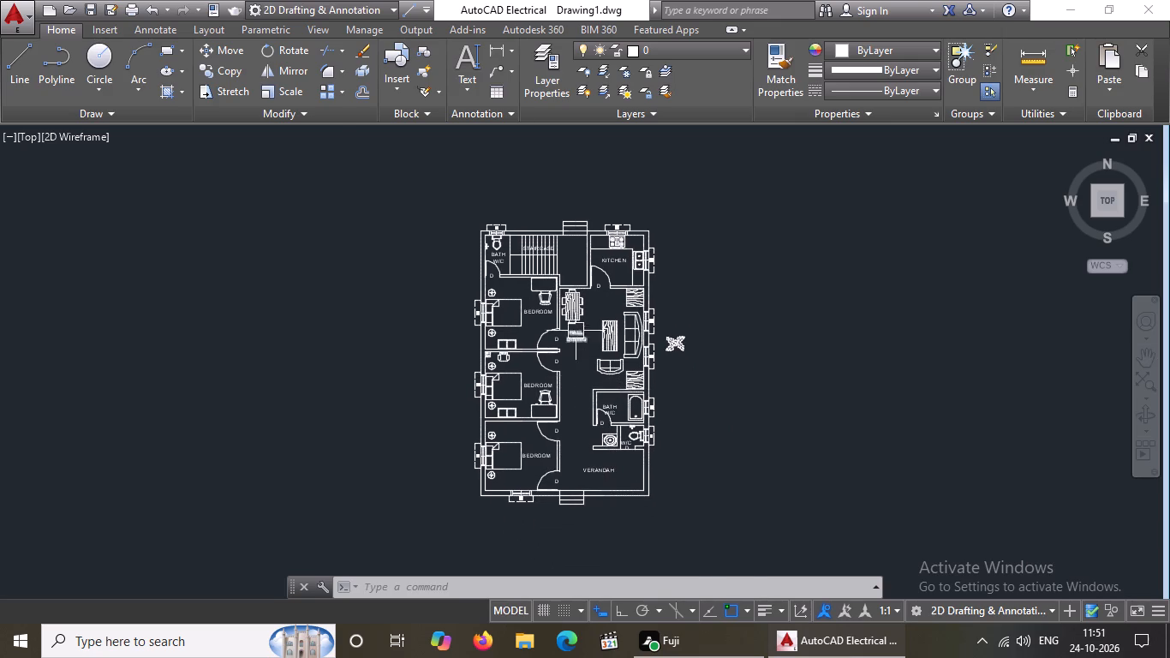
{"action": "scroll", "coordinate": [576, 328], "scroll_direction": "up", "scroll_amount": 2}
{"action": "scroll", "coordinate": [578, 345], "scroll_direction": "down", "scroll_amount": 1}
{"action": "middle_click_drag", "start_coordinate": [577, 495], "coordinate": [591, 426]}
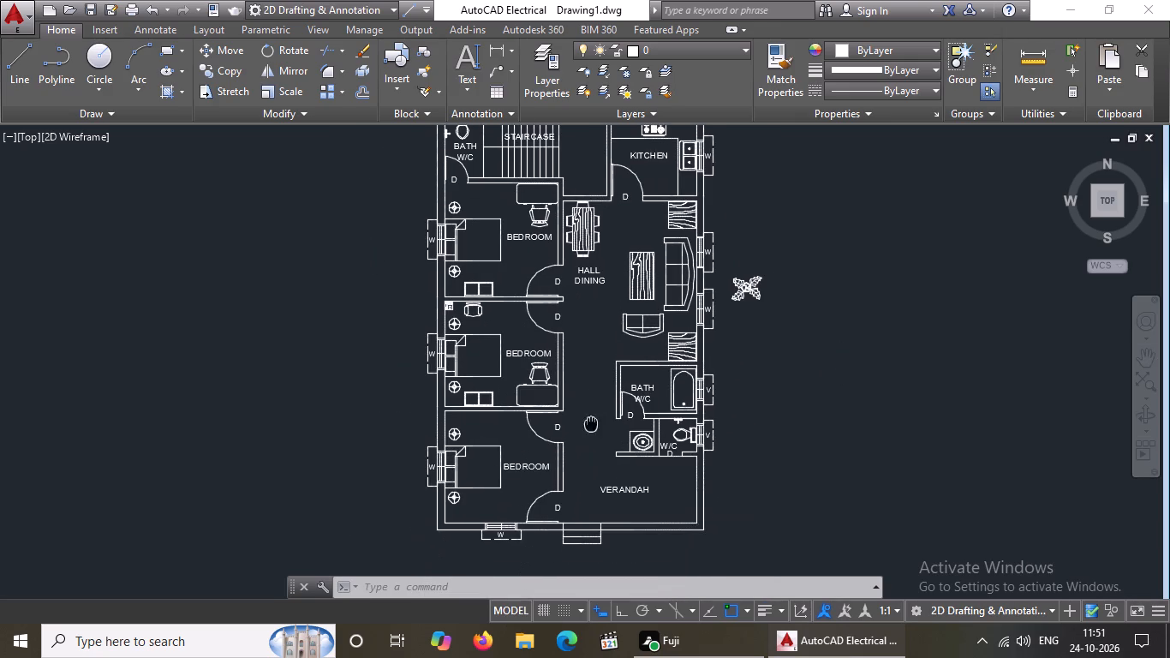
{"action": "scroll", "coordinate": [678, 506], "scroll_direction": "up", "scroll_amount": 1}
{"action": "middle_click", "coordinate": [678, 506]}
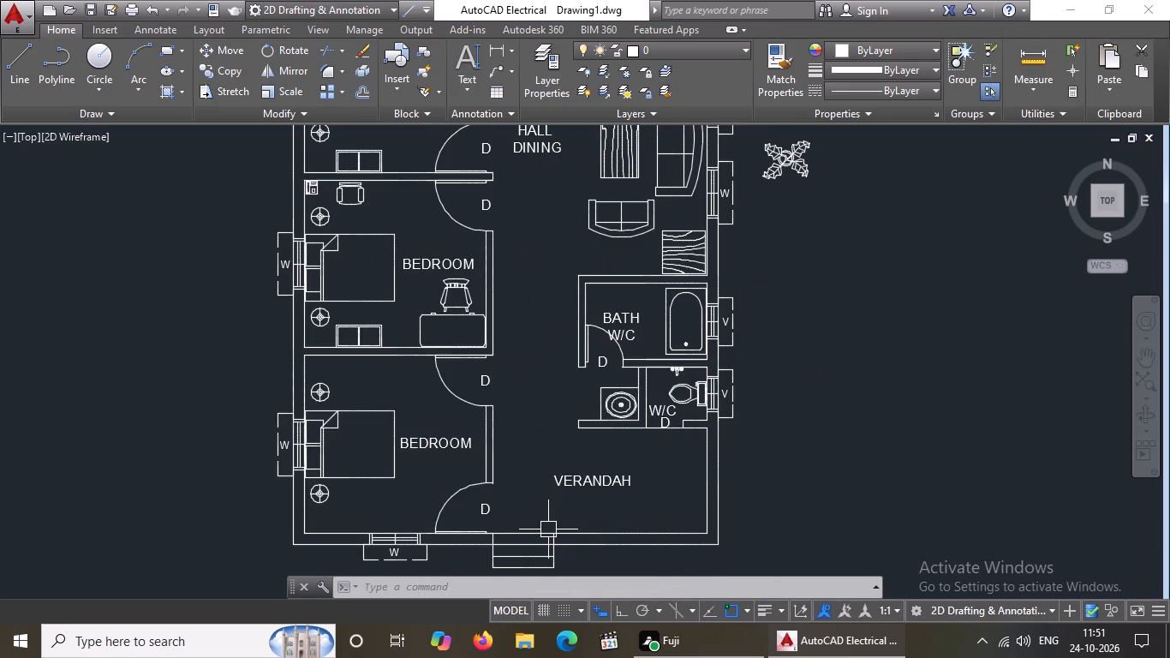
Trim sections of the verandah's inner south wall line east of the entrance steps.
{"action": "scroll", "coordinate": [546, 537], "scroll_direction": "up", "scroll_amount": 2}
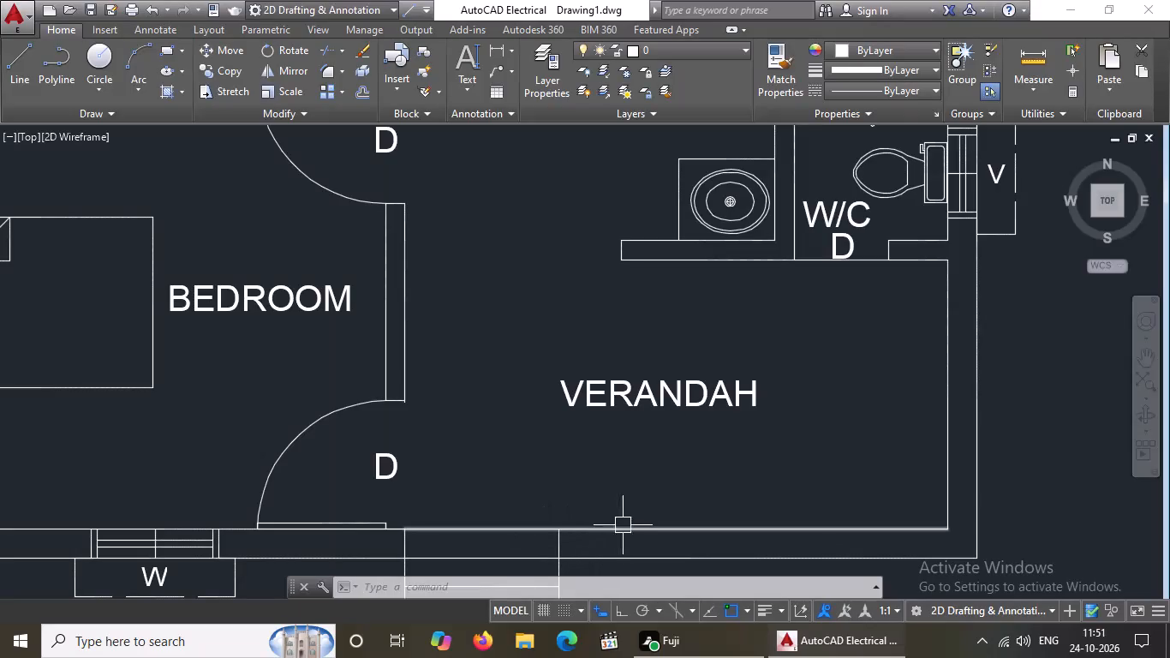
{"action": "key", "text": "Escape"}
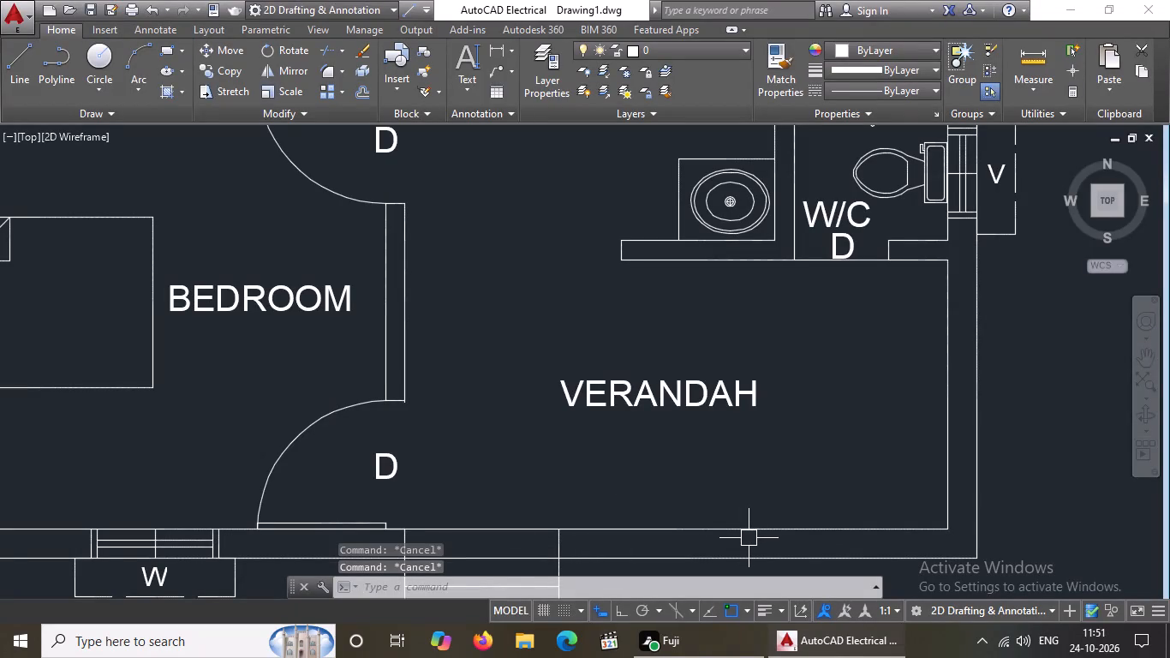
{"action": "key", "text": "t"}
{"action": "key", "text": "r"}
{"action": "key", "text": "space"}
{"action": "key", "text": "space"}
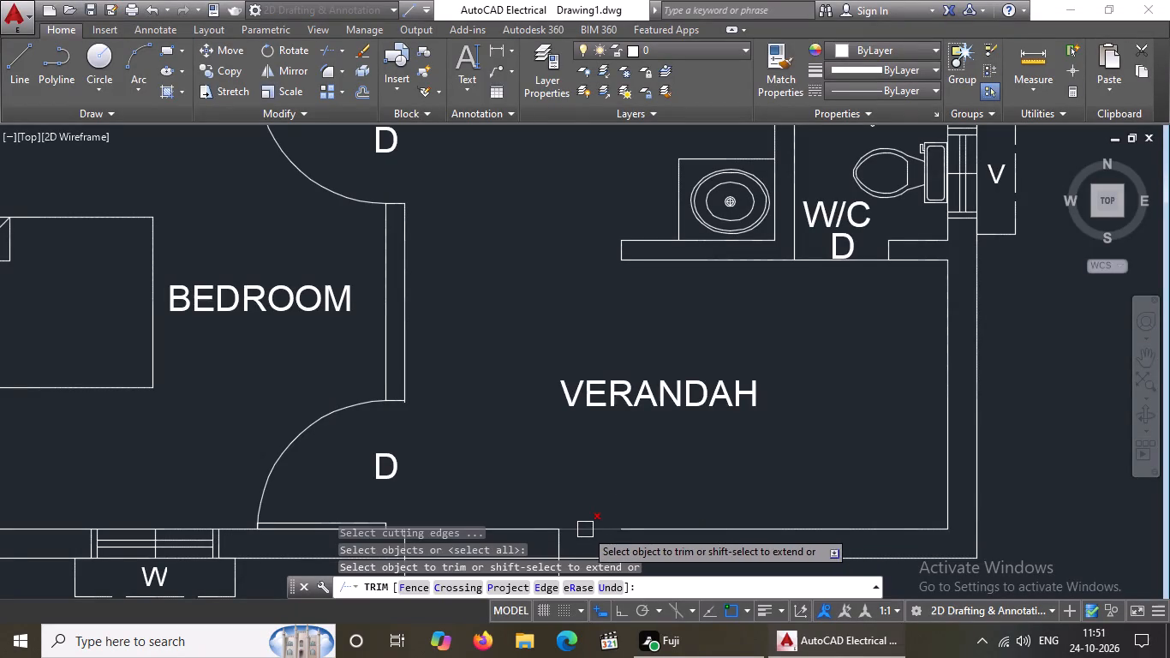
{"action": "left_click", "coordinate": [584, 529]}
{"action": "scroll", "coordinate": [682, 507], "scroll_direction": "down", "scroll_amount": 5}
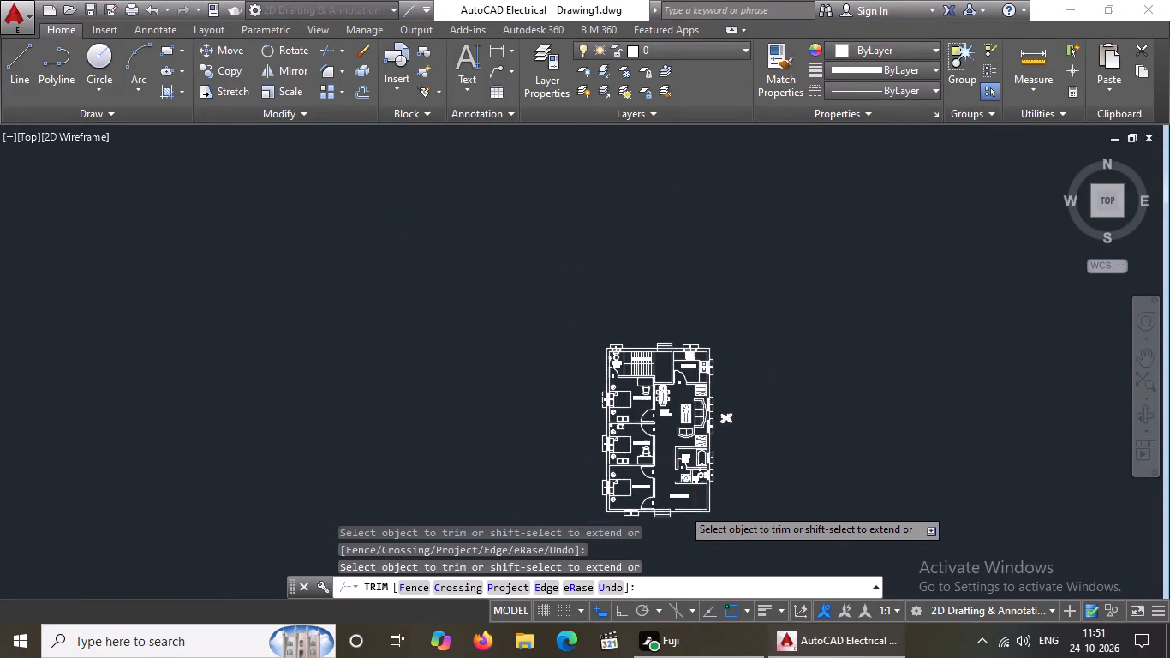
{"action": "scroll", "coordinate": [677, 510], "scroll_direction": "up", "scroll_amount": 4}
{"action": "left_click", "coordinate": [677, 510]}
{"action": "left_click", "coordinate": [701, 511]}
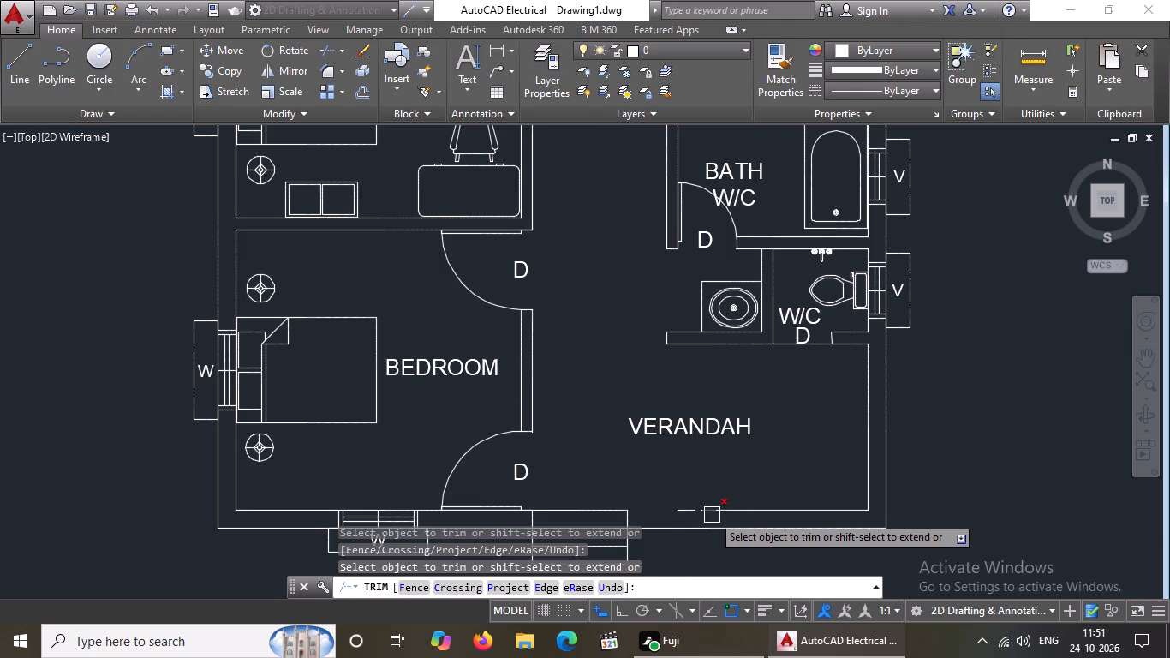
{"action": "key", "text": "Escape"}
Erase the leftover pieces of the verandah's inner south wall line and its inner east wall line.
{"action": "left_click", "coordinate": [683, 510]}
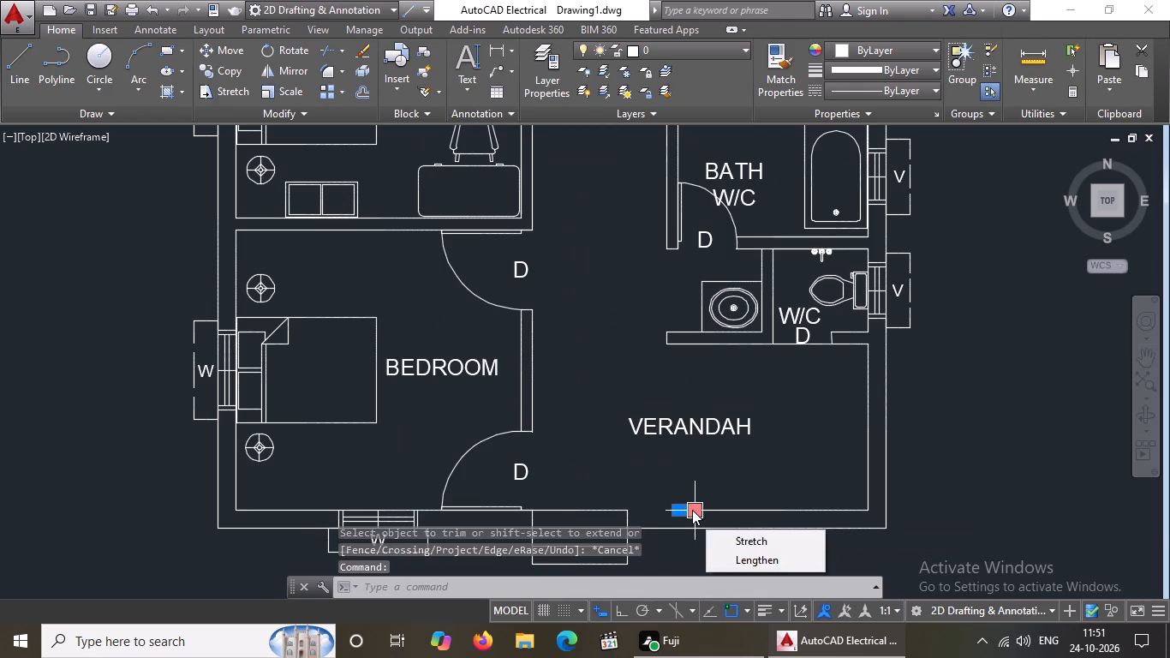
{"action": "key", "text": "Delete"}
{"action": "left_click", "coordinate": [719, 508]}
{"action": "key", "text": "Delete"}
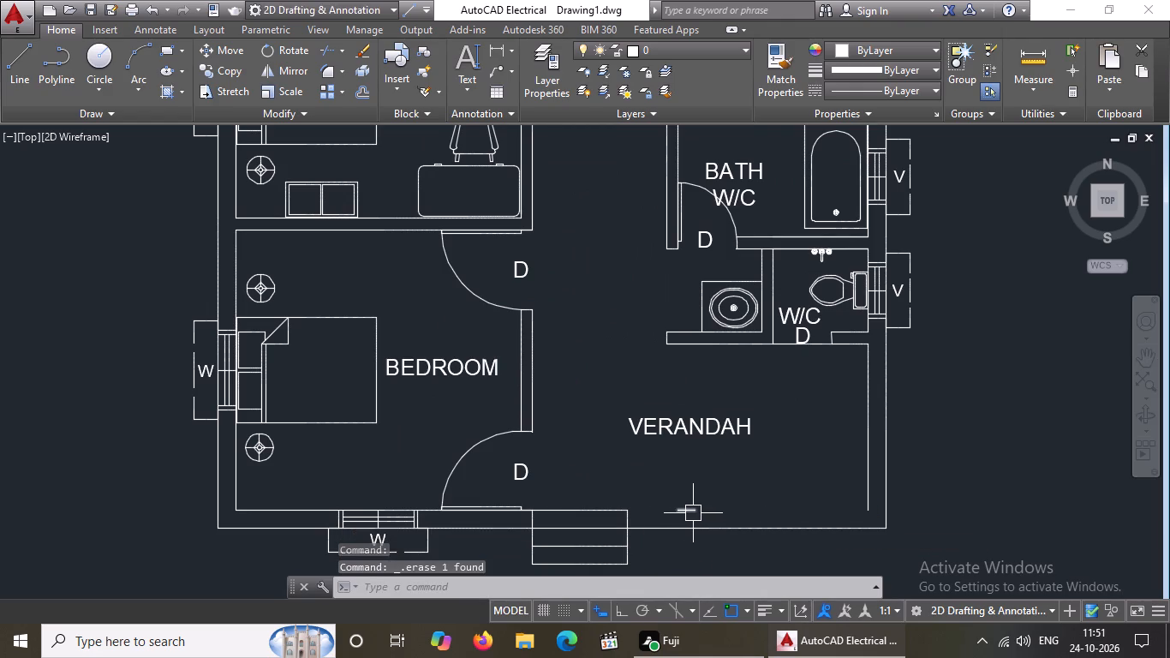
{"action": "left_click", "coordinate": [693, 513]}
{"action": "key", "text": "Delete"}
{"action": "left_click", "coordinate": [871, 430]}
{"action": "key", "text": "Delete"}
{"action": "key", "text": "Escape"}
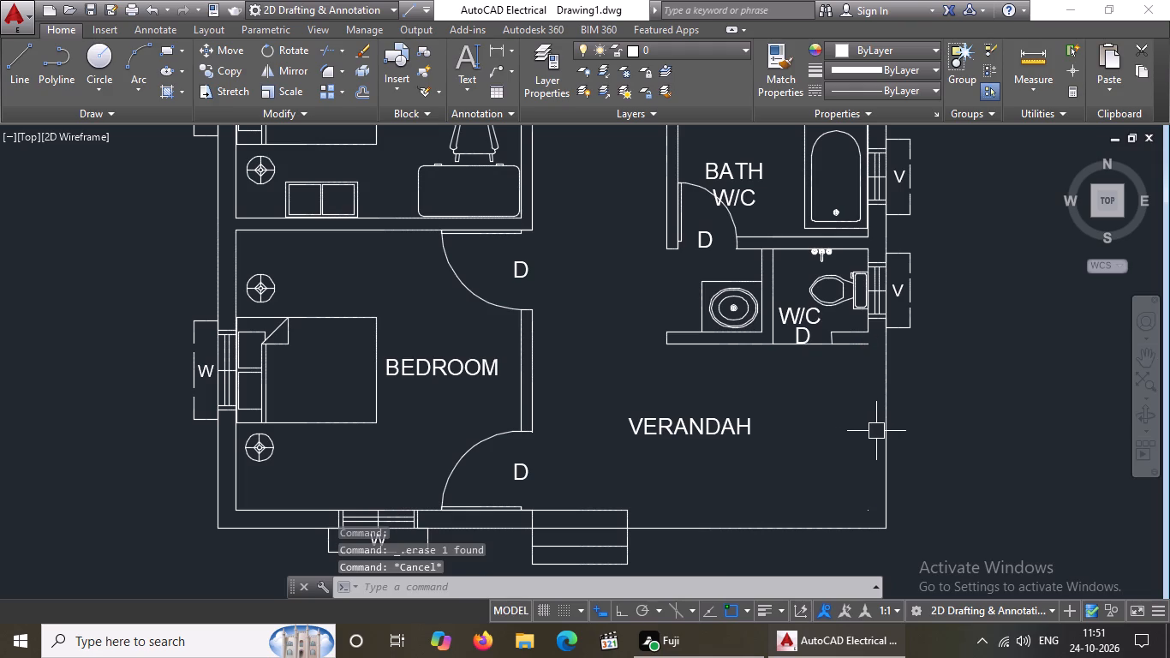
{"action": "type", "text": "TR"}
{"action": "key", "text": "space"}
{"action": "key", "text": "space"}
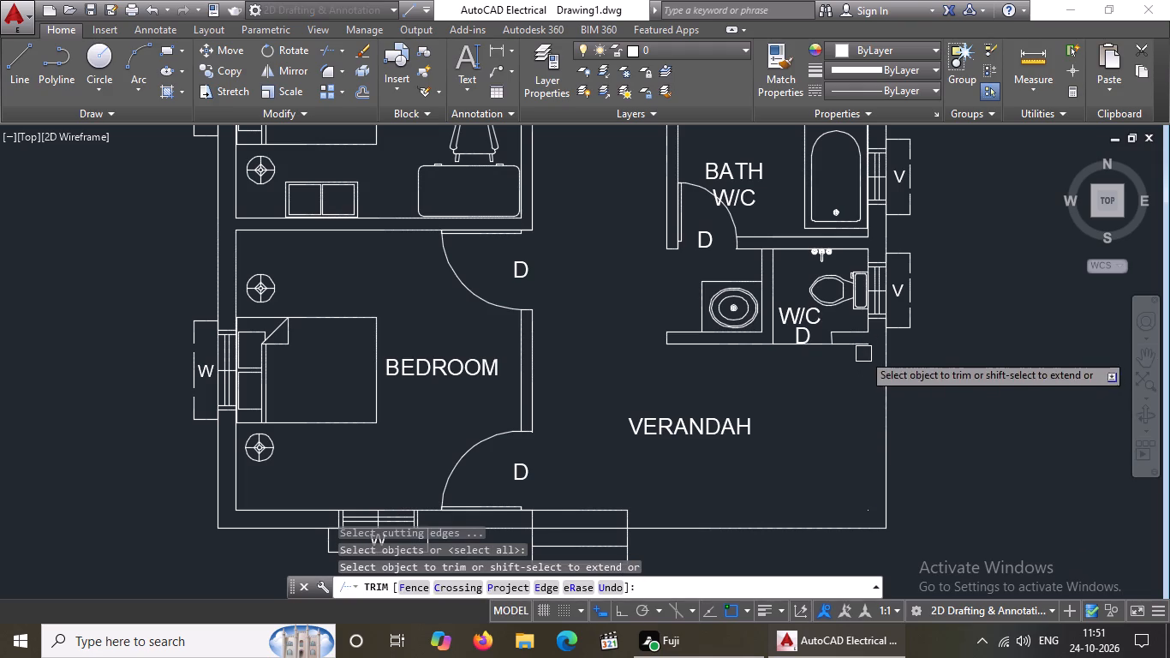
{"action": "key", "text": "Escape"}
Extend the lower line of the southeast W/C's south wall east to the outer east wall line.
{"action": "type", "text": "EX"}
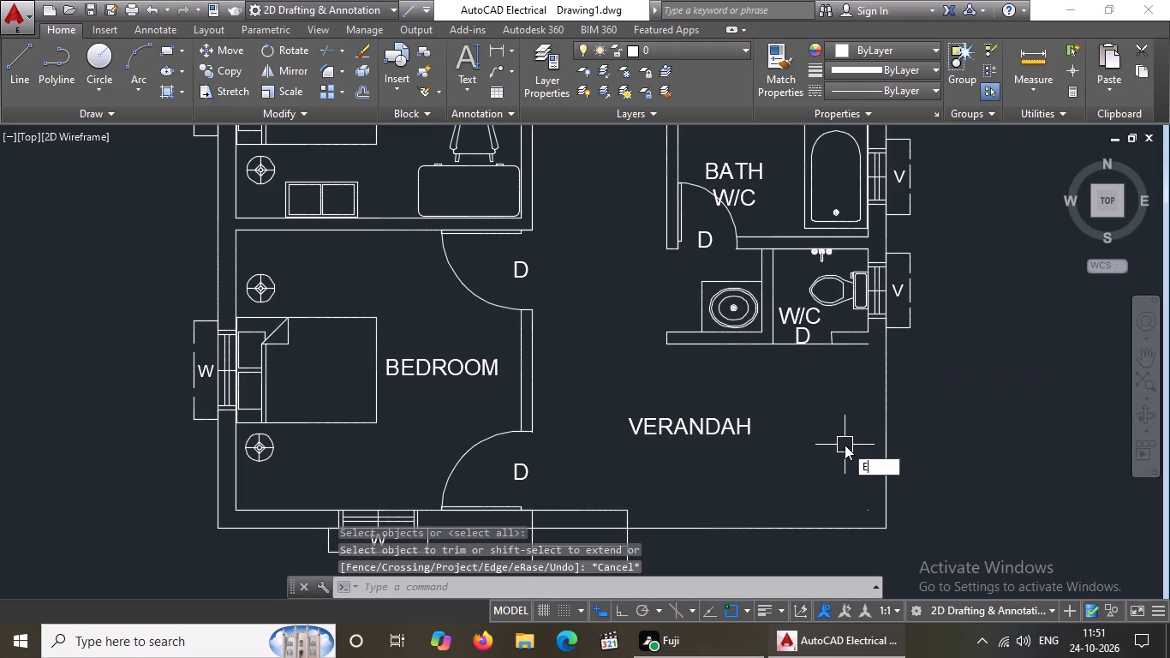
{"action": "key", "text": "space"}
{"action": "key", "text": "space"}
{"action": "left_click", "coordinate": [849, 345]}
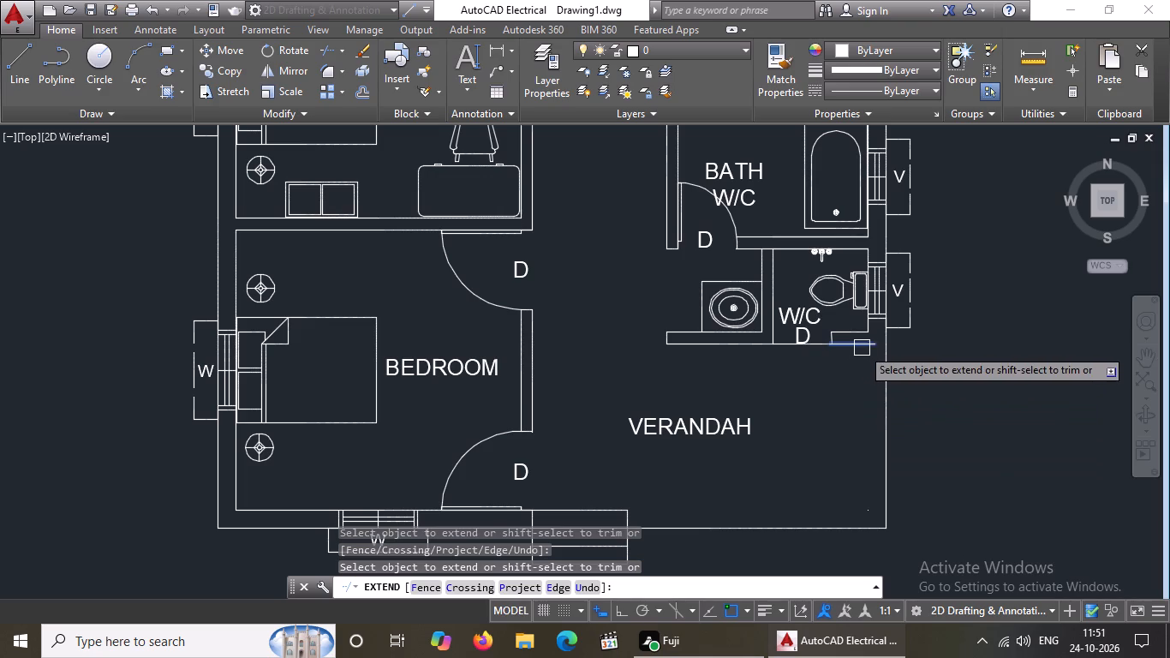
{"action": "left_click", "coordinate": [855, 350]}
{"action": "left_click", "coordinate": [863, 346]}
{"action": "left_click_drag", "start_coordinate": [863, 344], "coordinate": [878, 356]}
{"action": "scroll", "coordinate": [975, 393], "scroll_direction": "down", "scroll_amount": 4}
{"action": "key", "text": "Escape"}
{"action": "scroll", "coordinate": [982, 403], "scroll_direction": "up", "scroll_amount": 1}
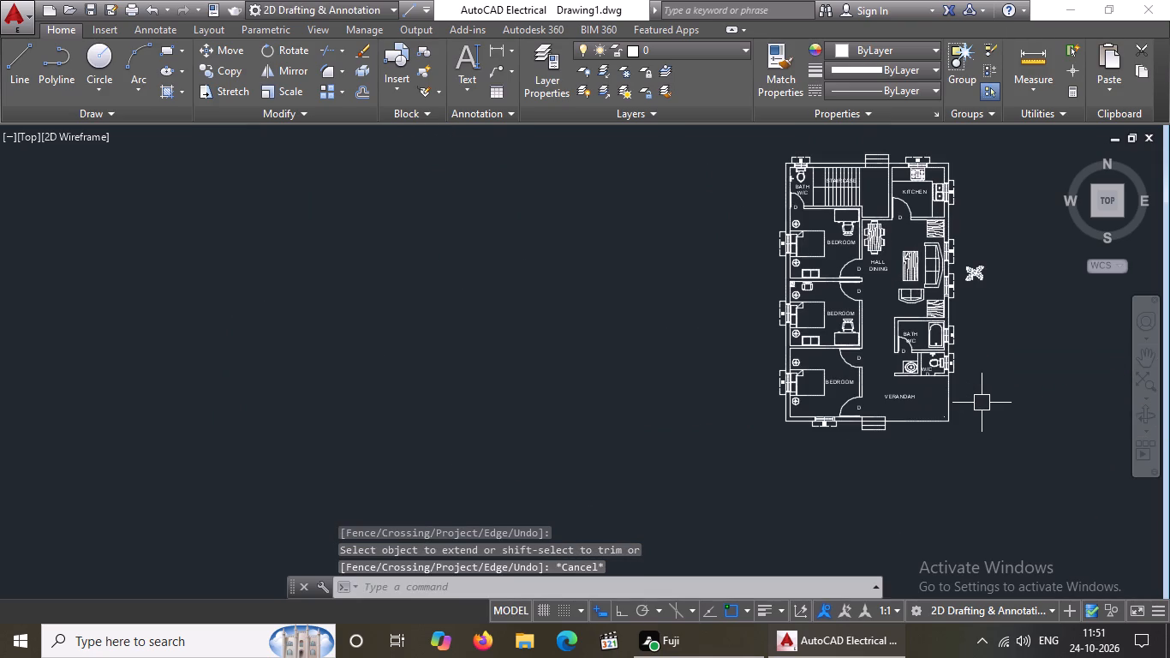
{"action": "middle_click_drag", "start_coordinate": [970, 405], "coordinate": [839, 445]}
{"action": "key", "text": "Escape"}
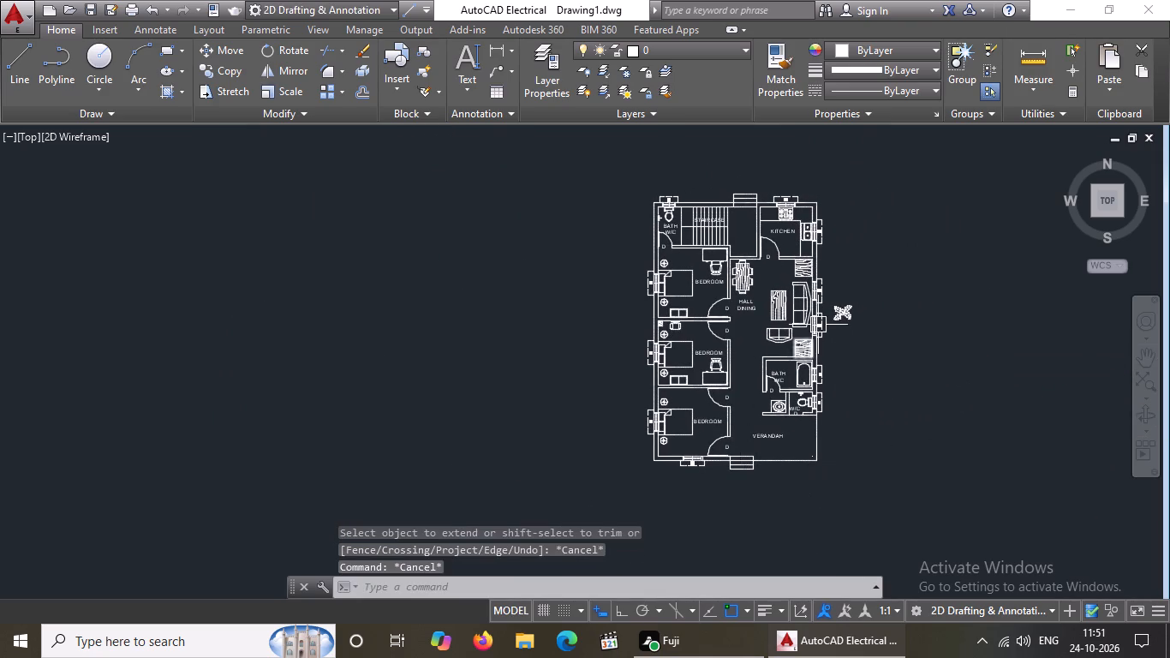
Move the plant symbol from outside the house's east wall into the verandah, just below the VERANDAH label near the south wall.
{"action": "scroll", "coordinate": [848, 305], "scroll_direction": "up", "scroll_amount": 2}
{"action": "left_click", "coordinate": [837, 324]}
{"action": "left_click", "coordinate": [834, 321]}
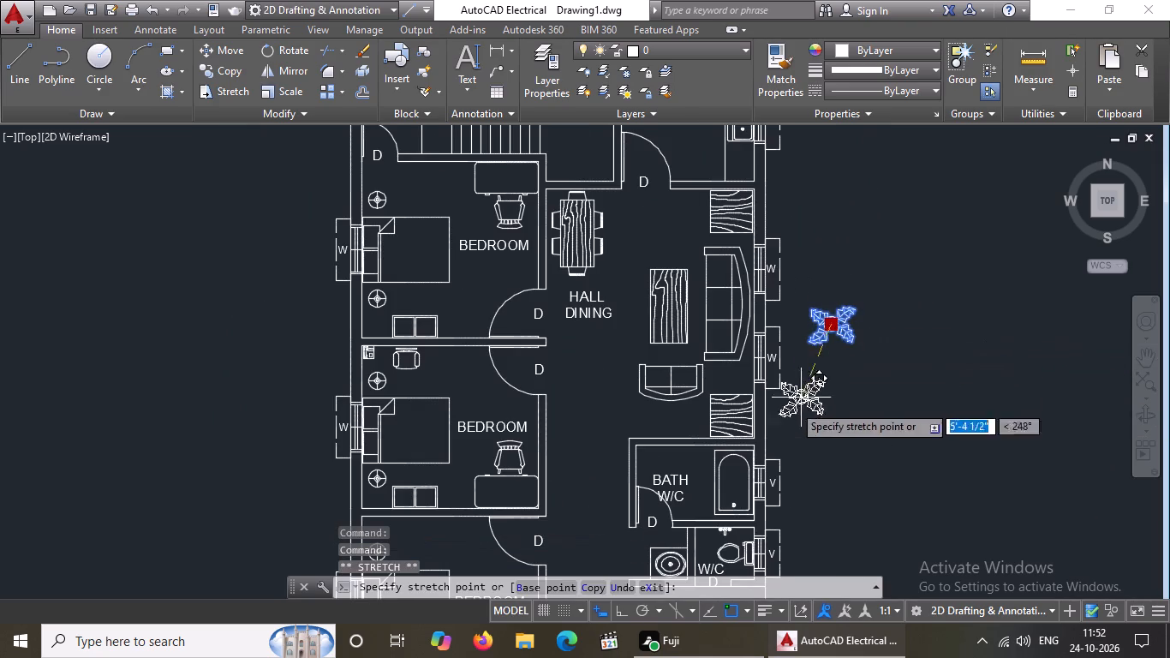
{"action": "scroll", "coordinate": [763, 417], "scroll_direction": "down", "scroll_amount": 2}
{"action": "scroll", "coordinate": [727, 530], "scroll_direction": "up", "scroll_amount": 3}
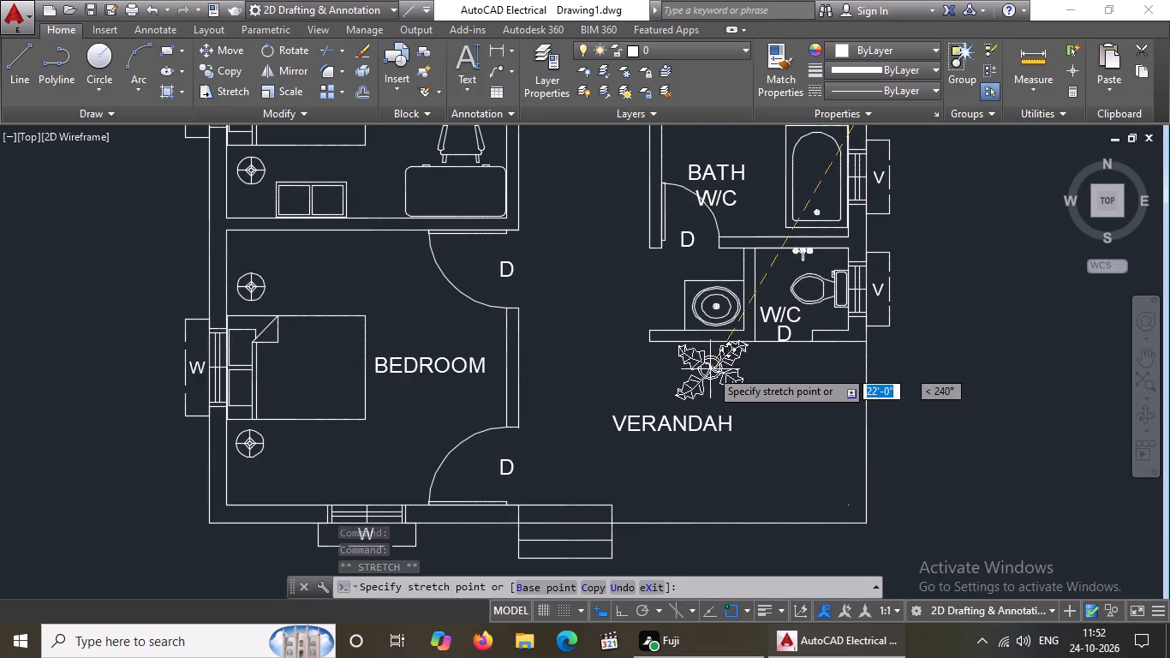
{"action": "left_click", "coordinate": [687, 482]}
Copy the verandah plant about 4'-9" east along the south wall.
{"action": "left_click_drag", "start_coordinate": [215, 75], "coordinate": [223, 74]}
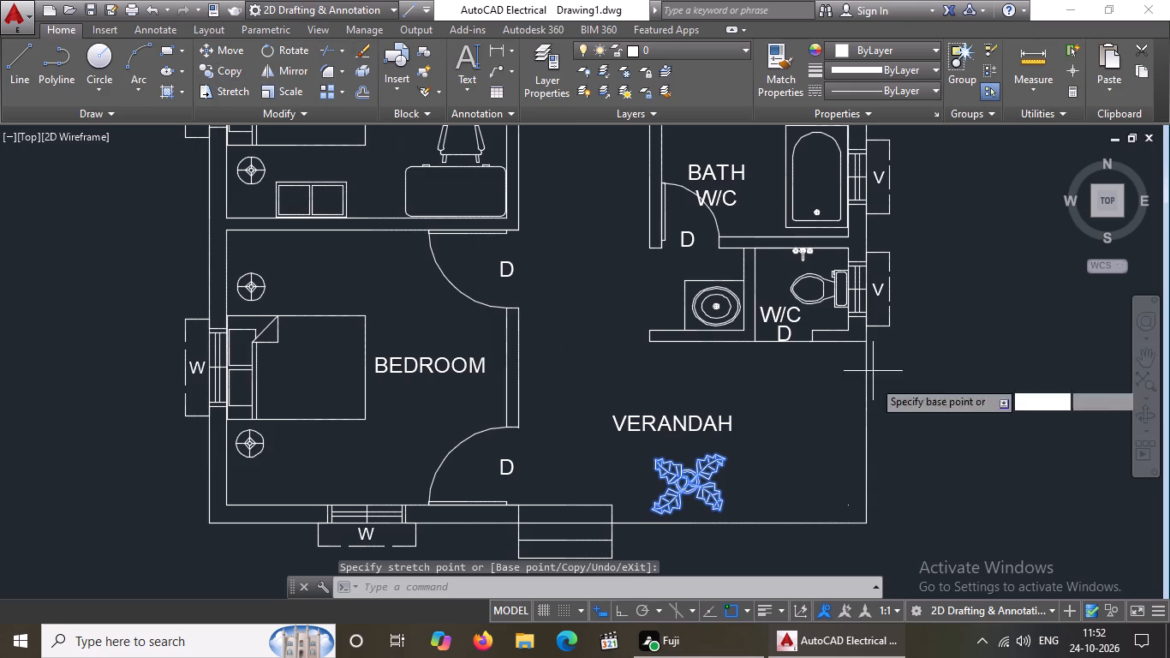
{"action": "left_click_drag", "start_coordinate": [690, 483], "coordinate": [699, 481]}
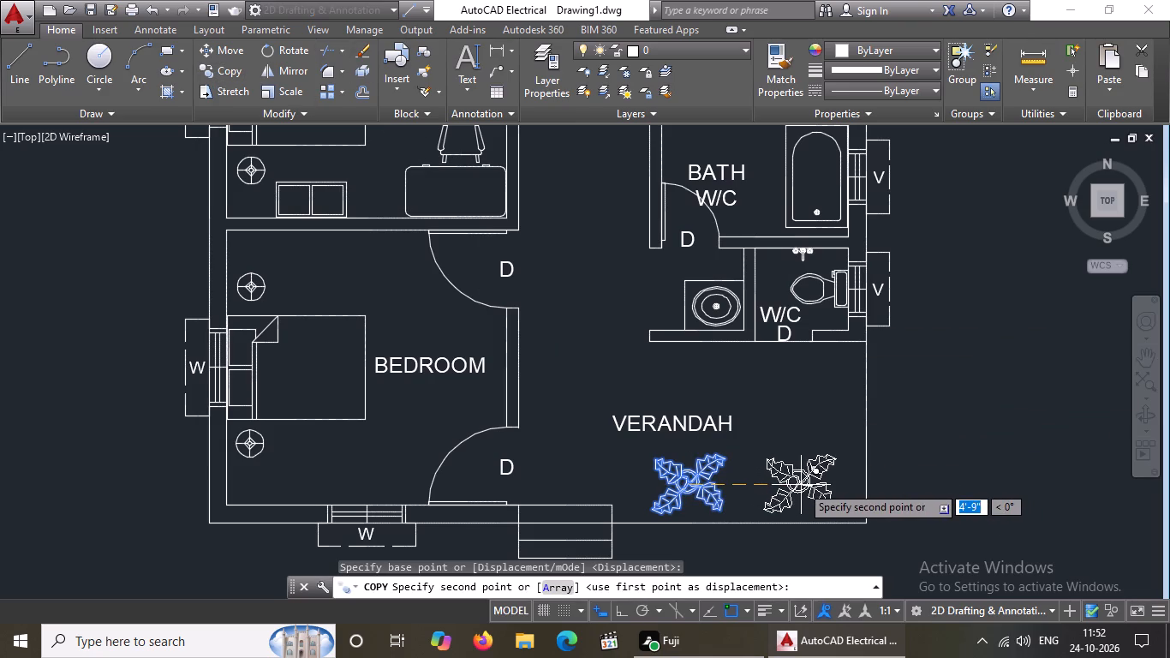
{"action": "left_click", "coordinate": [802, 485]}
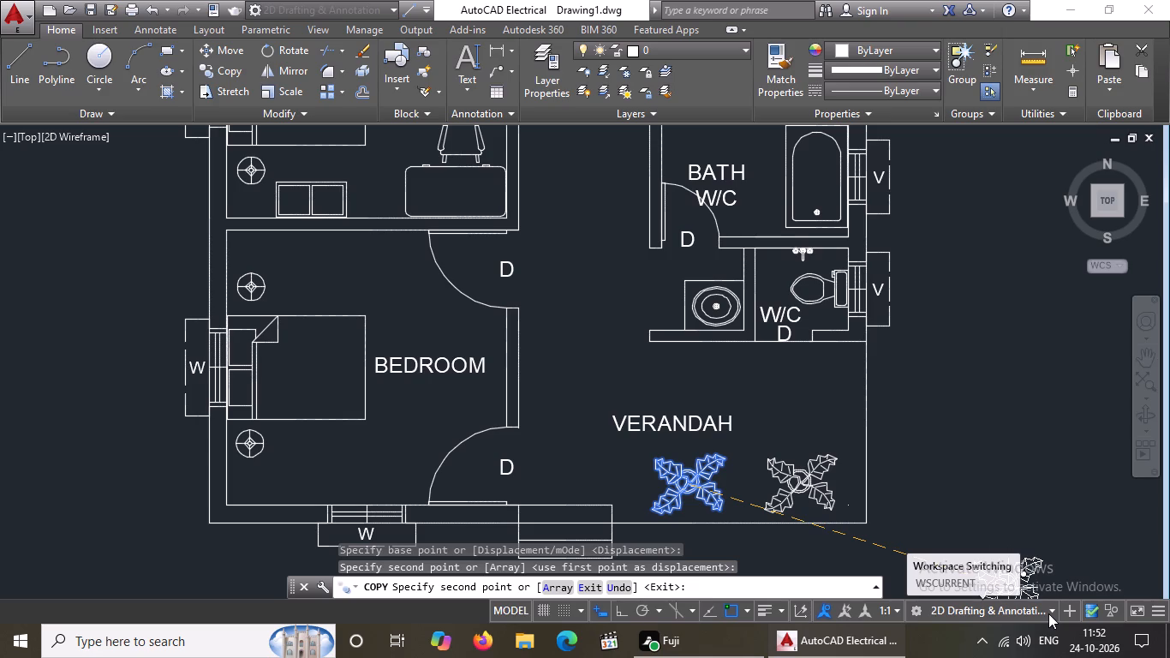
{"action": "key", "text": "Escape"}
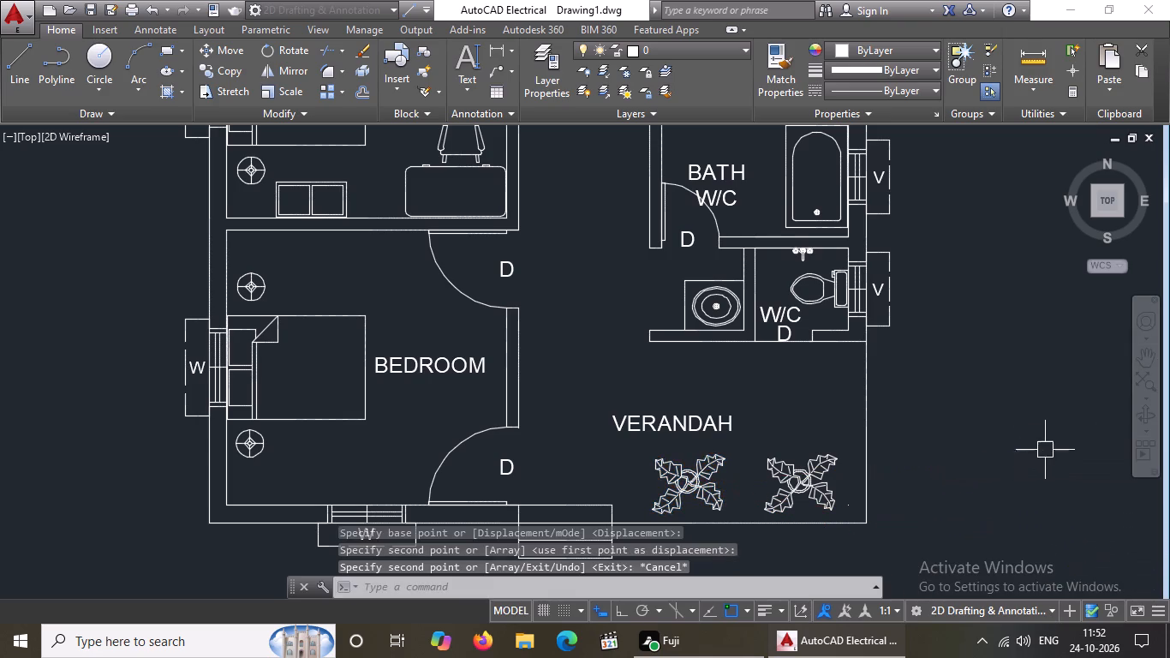
Scale the western verandah plant down about its centre to roughly half its size.
{"action": "left_click", "coordinate": [668, 483]}
{"action": "type", "text": "SC"}
{"action": "key", "text": "space"}
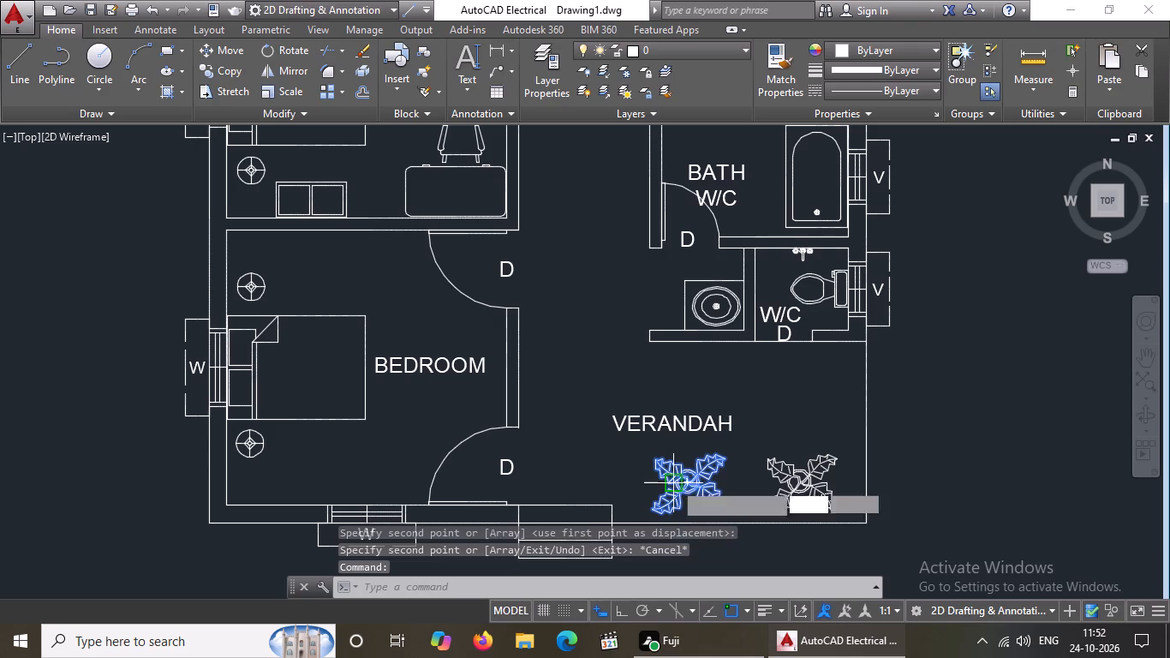
{"action": "left_click", "coordinate": [693, 471]}
{"action": "scroll", "coordinate": [689, 482], "scroll_direction": "up", "scroll_amount": 4}
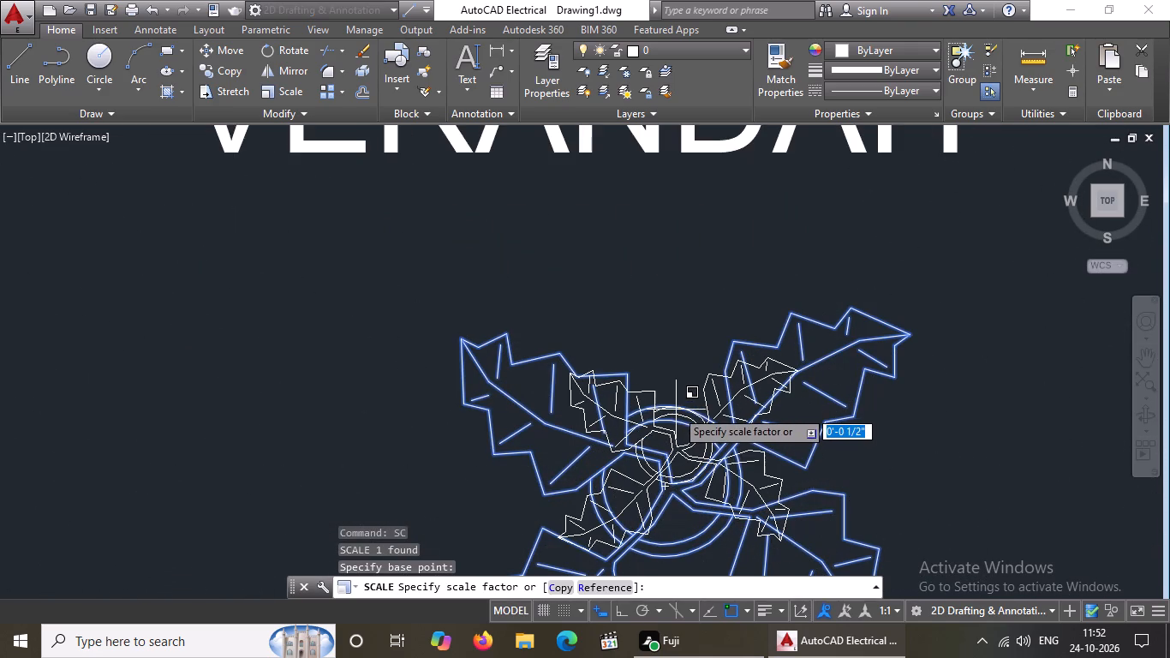
{"action": "left_click", "coordinate": [676, 409]}
{"action": "scroll", "coordinate": [683, 409], "scroll_direction": "down", "scroll_amount": 4}
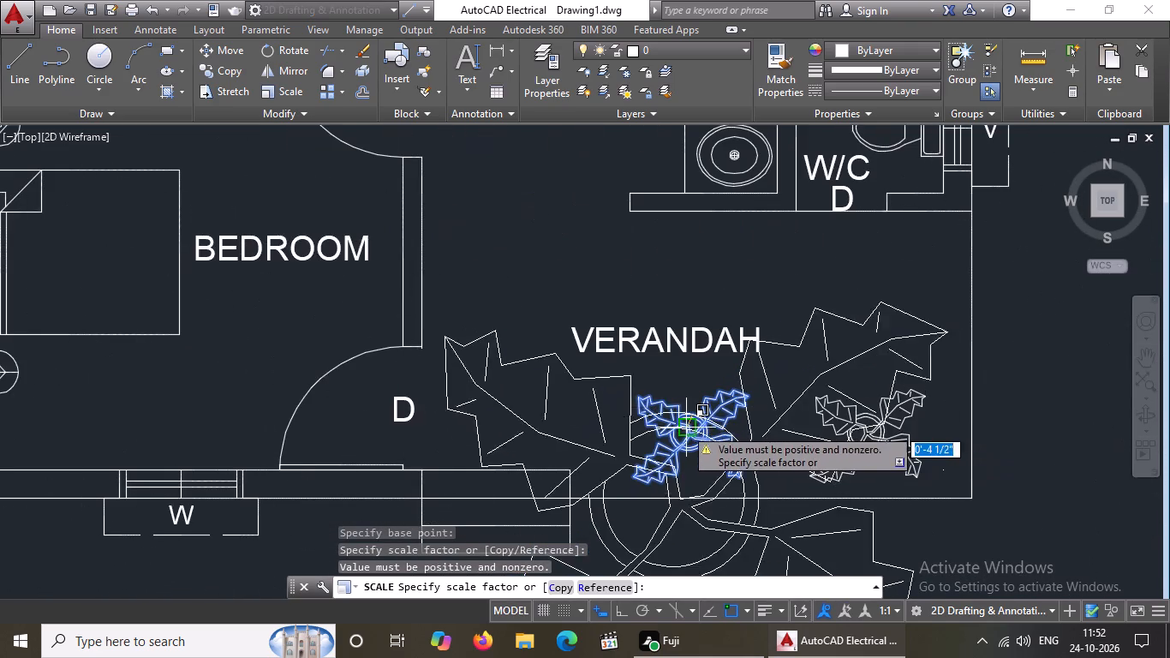
{"action": "scroll", "coordinate": [683, 428], "scroll_direction": "up", "scroll_amount": 3}
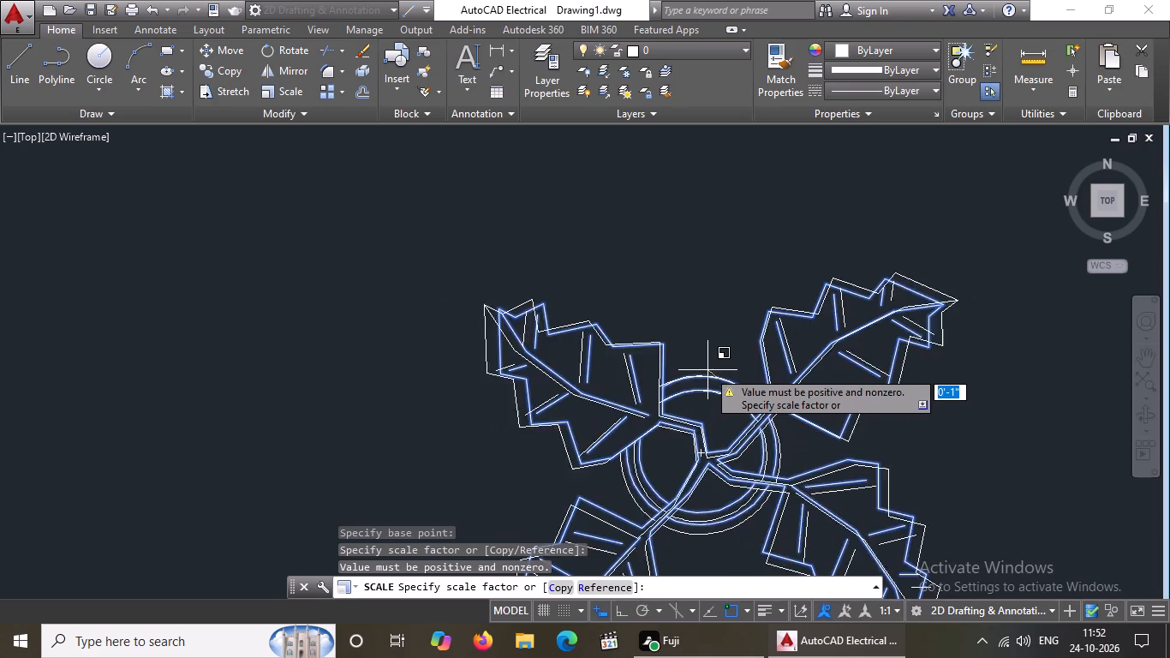
{"action": "scroll", "coordinate": [718, 364], "scroll_direction": "up", "scroll_amount": 4}
{"action": "scroll", "coordinate": [709, 404], "scroll_direction": "down", "scroll_amount": 3}
{"action": "left_click", "coordinate": [708, 405]}
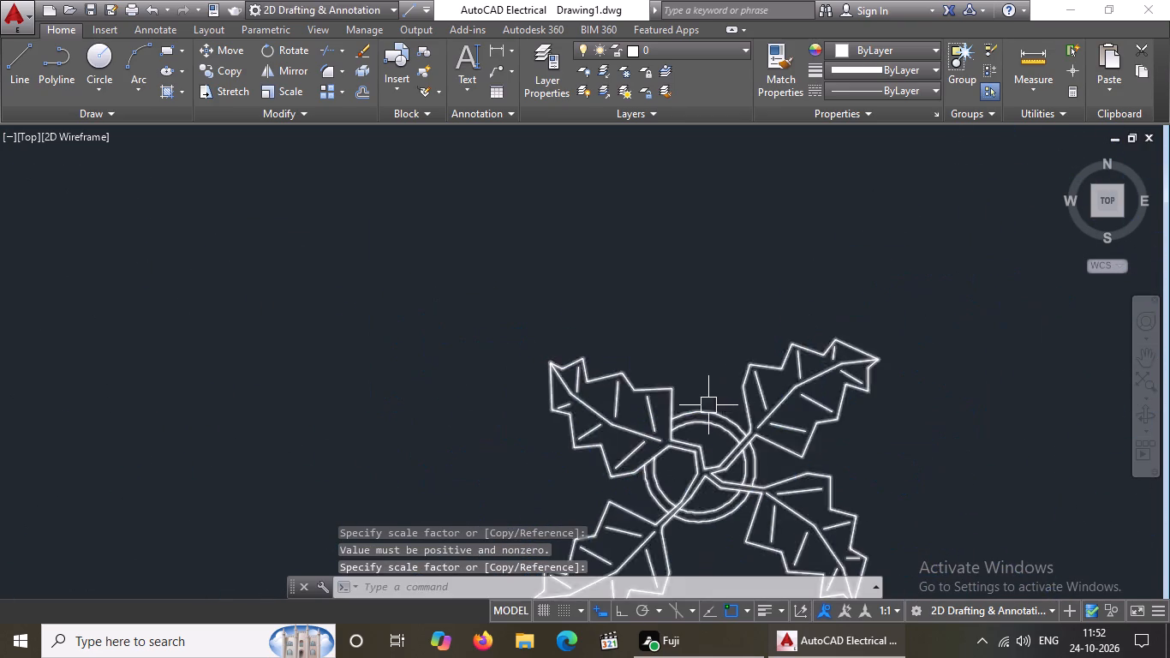
{"action": "scroll", "coordinate": [728, 403], "scroll_direction": "down", "scroll_amount": 4}
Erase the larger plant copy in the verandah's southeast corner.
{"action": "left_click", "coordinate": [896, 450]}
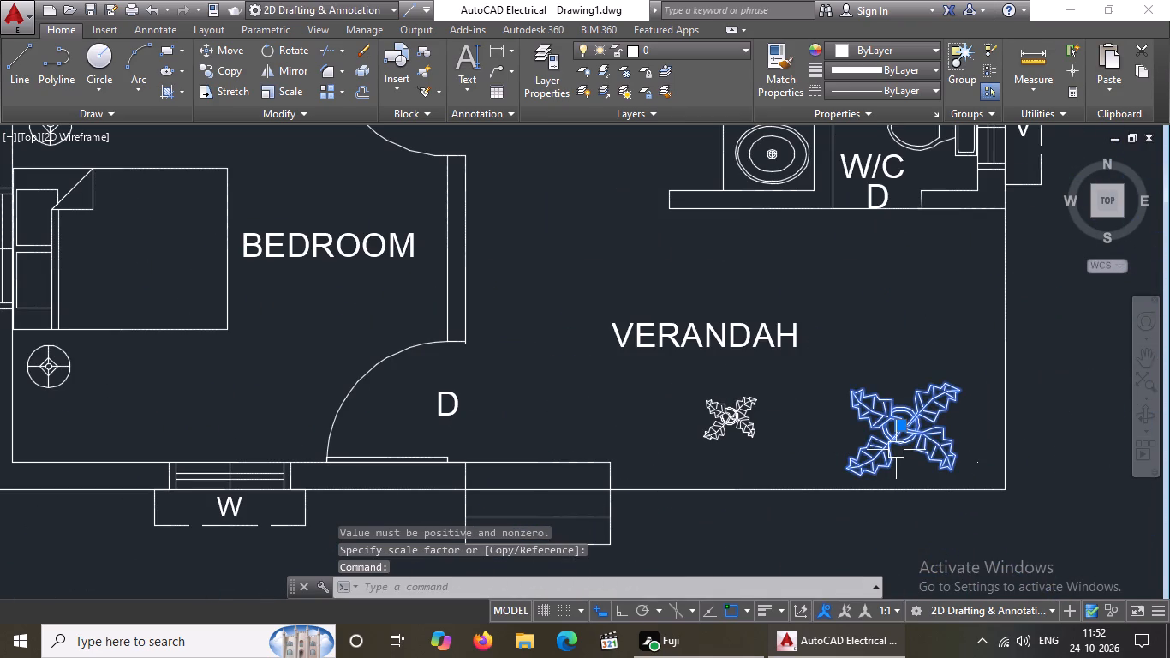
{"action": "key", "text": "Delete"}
Move the small plant southwest, close to the south wall line just east of the entrance steps.
{"action": "left_click", "coordinate": [730, 410]}
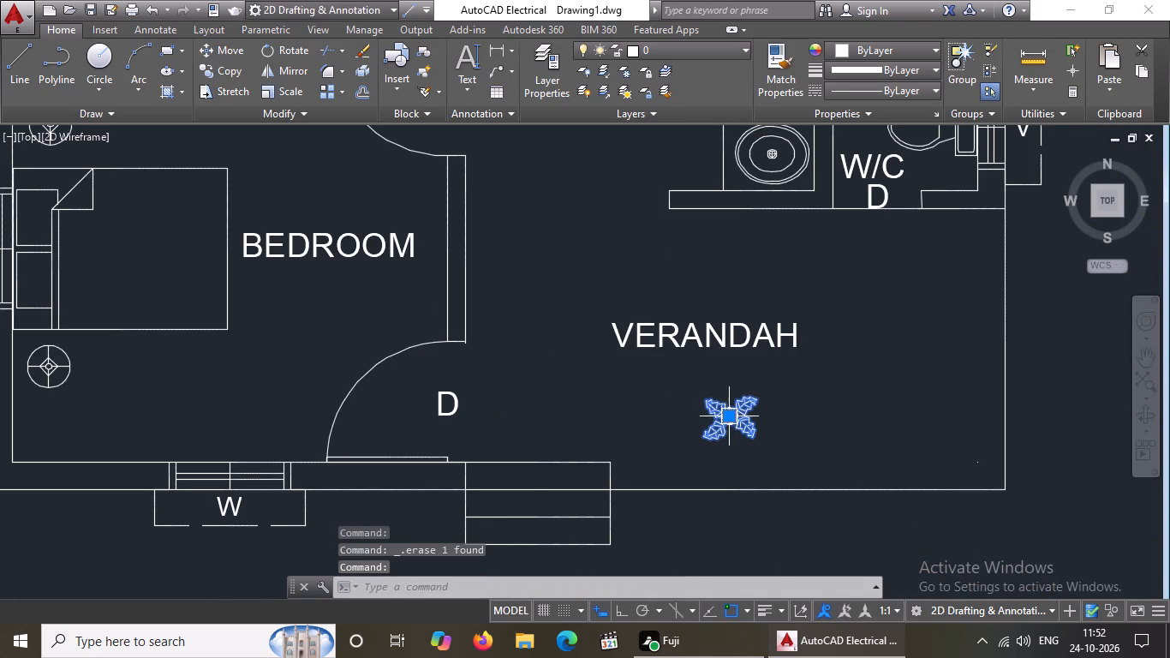
{"action": "left_click", "coordinate": [731, 418]}
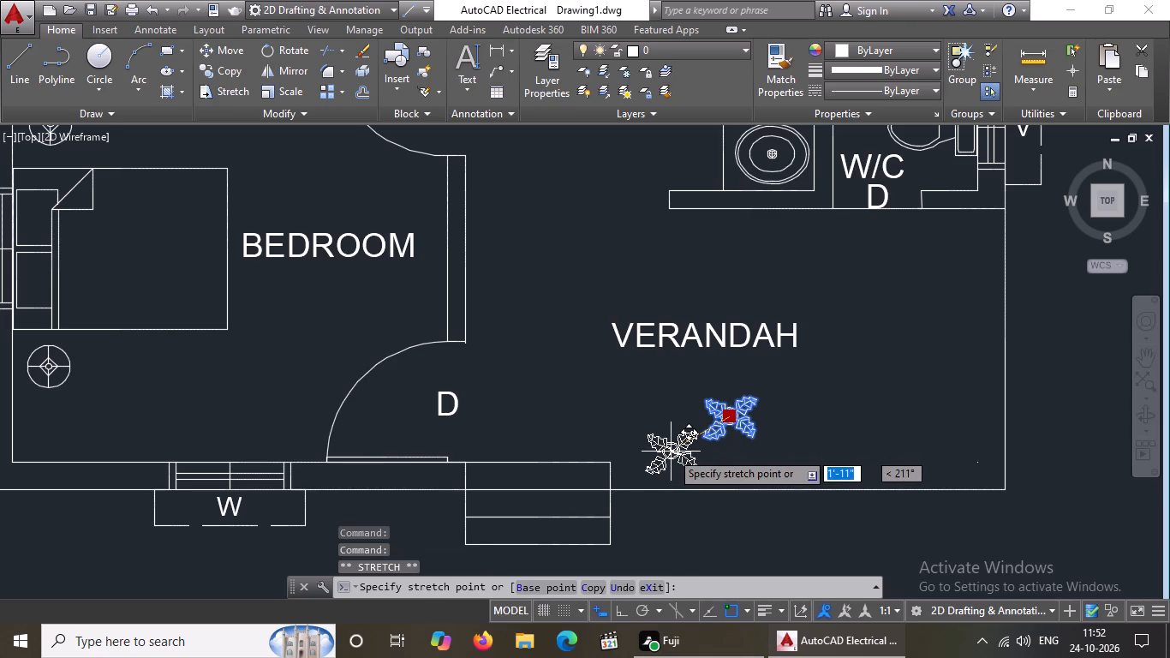
{"action": "left_click", "coordinate": [672, 448]}
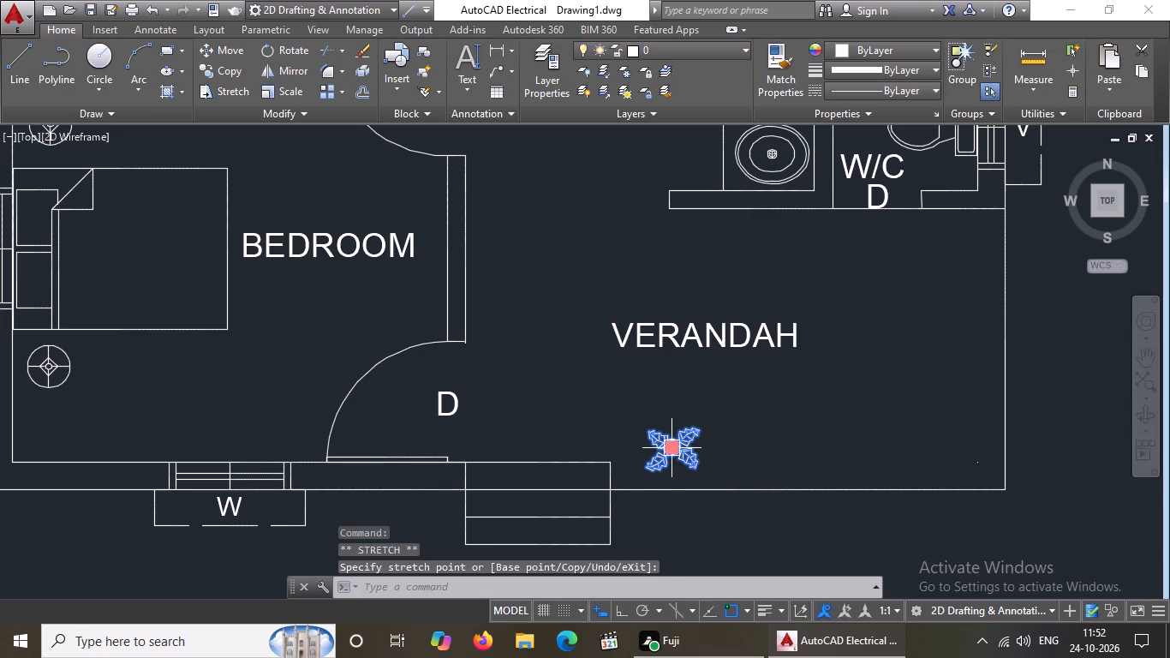
Enlarge the plant beside the entrance steps about its centre by a factor of about 1.5.
{"action": "type", "text": "SC"}
{"action": "key", "text": "space"}
{"action": "left_click", "coordinate": [671, 447]}
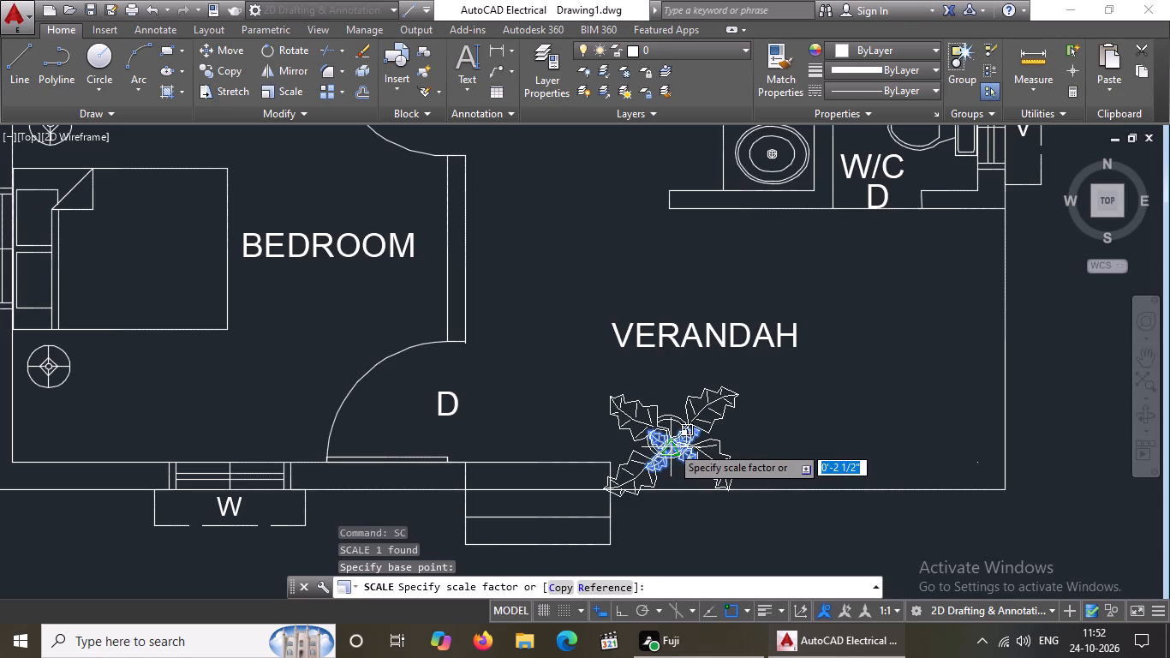
{"action": "scroll", "coordinate": [678, 425], "scroll_direction": "up", "scroll_amount": 2}
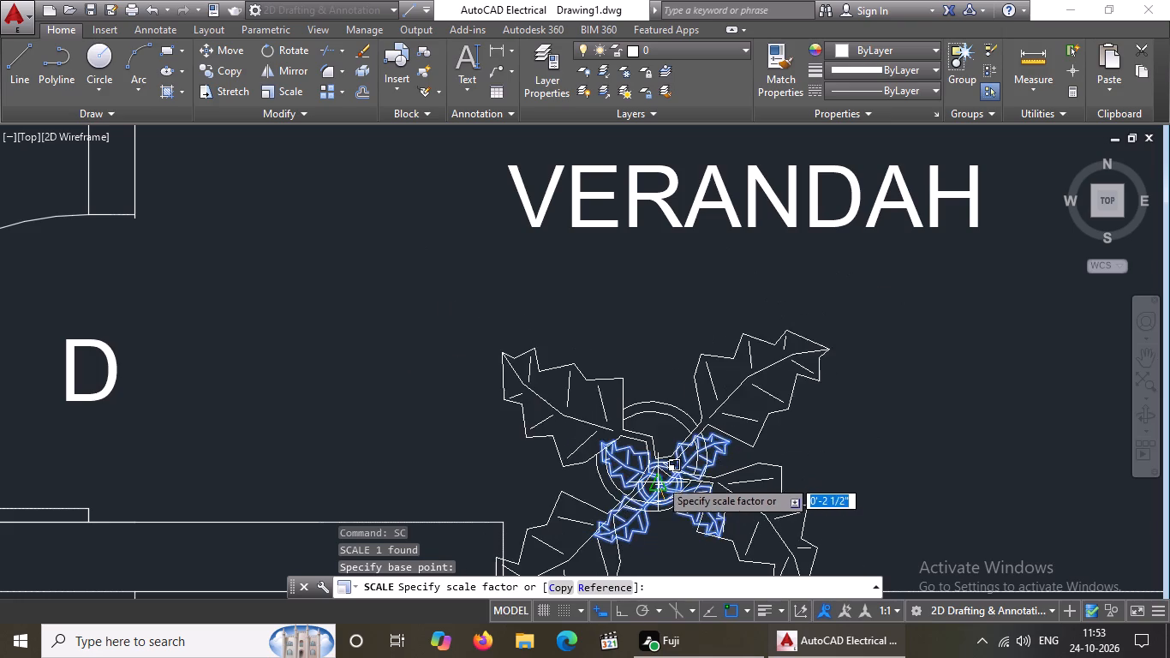
{"action": "scroll", "coordinate": [668, 464], "scroll_direction": "up", "scroll_amount": 4}
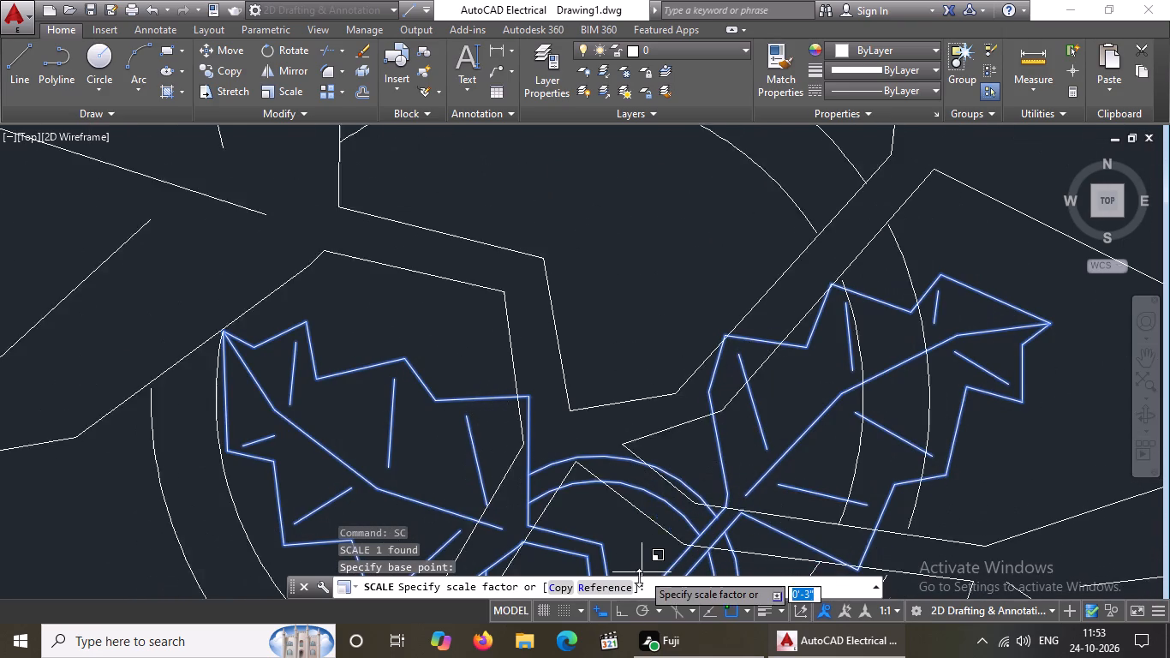
{"action": "scroll", "coordinate": [631, 549], "scroll_direction": "up", "scroll_amount": 3}
{"action": "scroll", "coordinate": [632, 543], "scroll_direction": "down", "scroll_amount": 7}
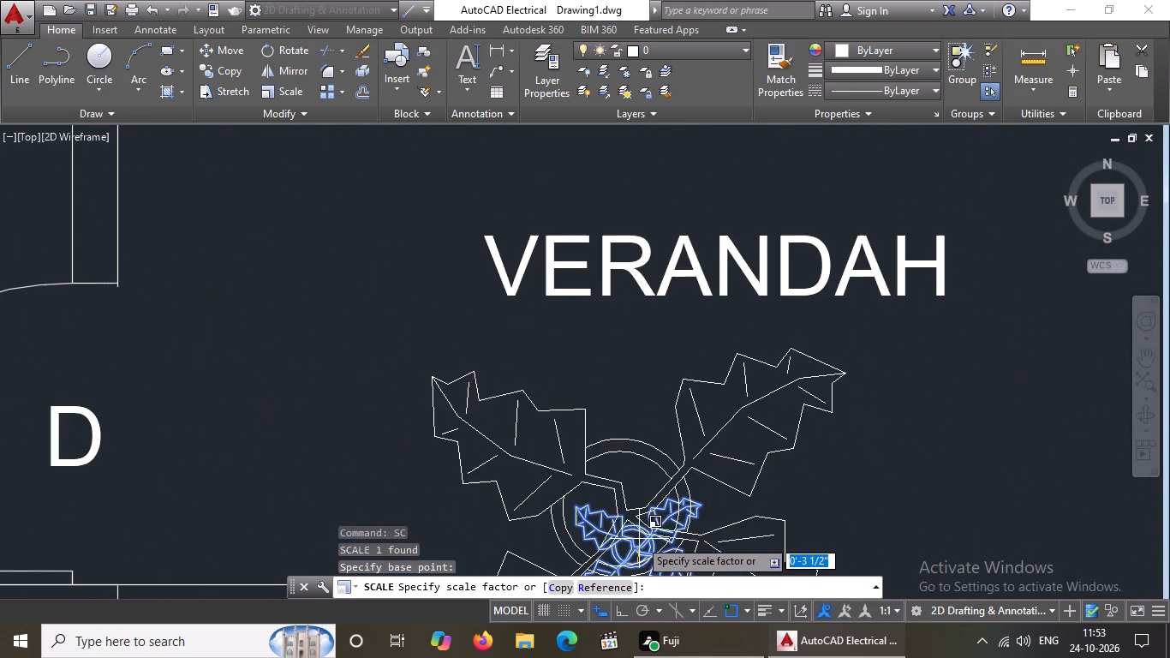
{"action": "scroll", "coordinate": [651, 535], "scroll_direction": "down", "scroll_amount": 4}
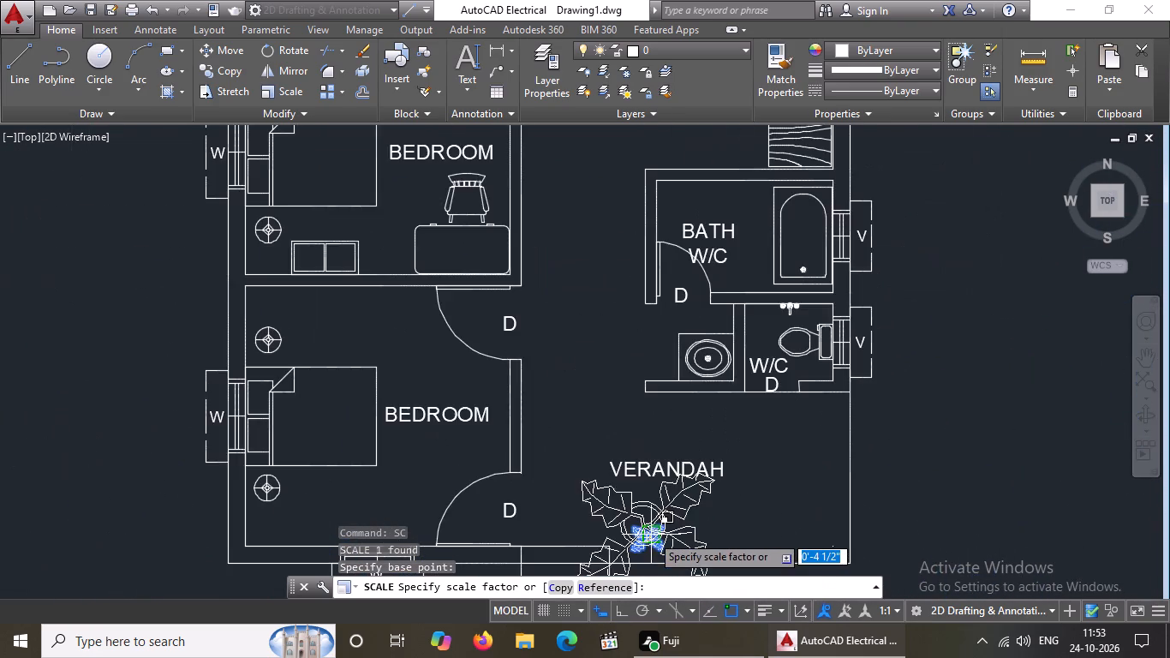
{"action": "middle_click_drag", "start_coordinate": [656, 528], "coordinate": [694, 468]}
{"action": "scroll", "coordinate": [703, 506], "scroll_direction": "up", "scroll_amount": 3}
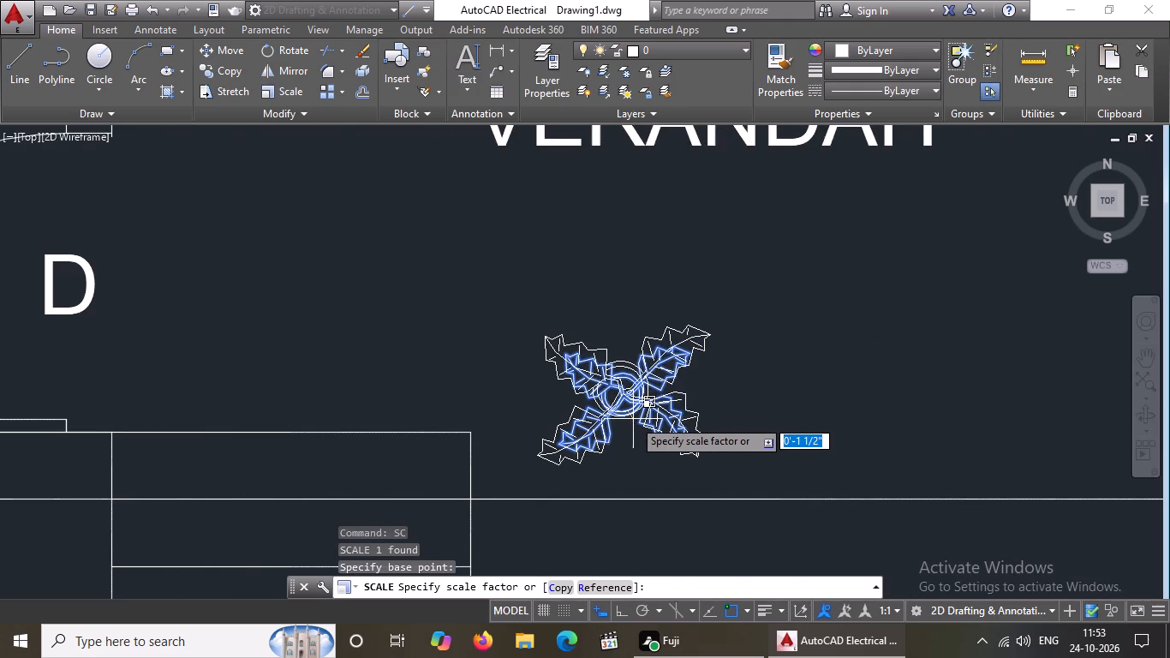
{"action": "left_click", "coordinate": [633, 420]}
With Ortho on, copy the plant twice along the verandah's south wall, about 3'-9" and 7'-5" east of the original.
{"action": "scroll", "coordinate": [635, 420], "scroll_direction": "down", "scroll_amount": 3}
{"action": "left_click", "coordinate": [650, 417]}
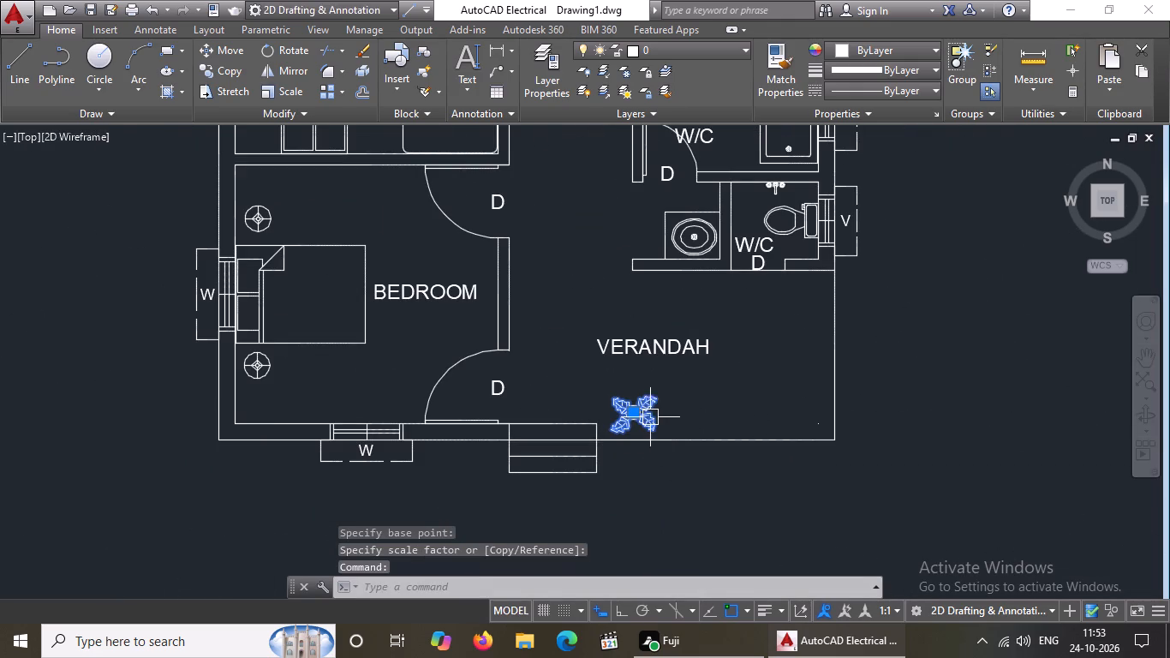
{"action": "left_click", "coordinate": [219, 72]}
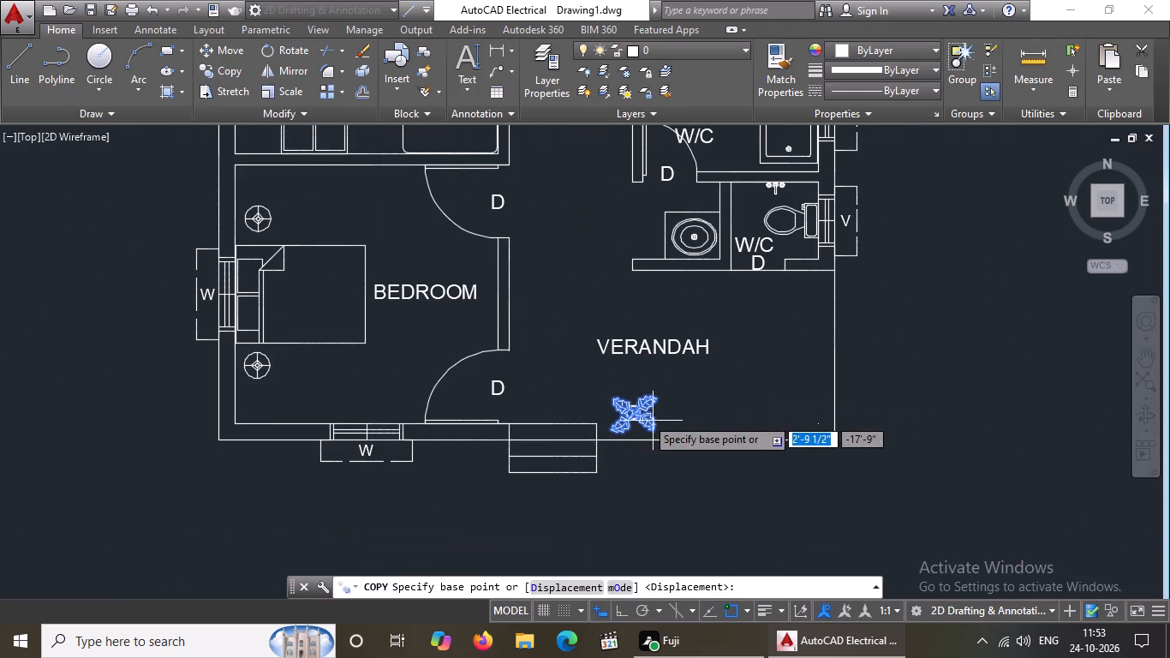
{"action": "left_click", "coordinate": [641, 415]}
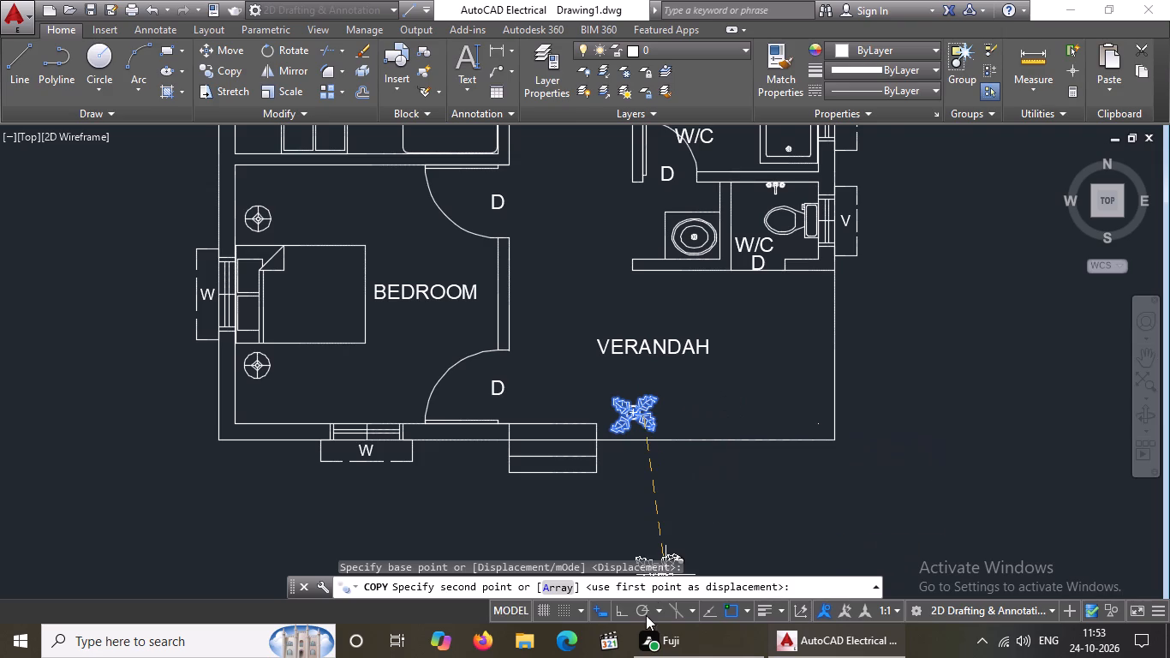
{"action": "left_click", "coordinate": [628, 614]}
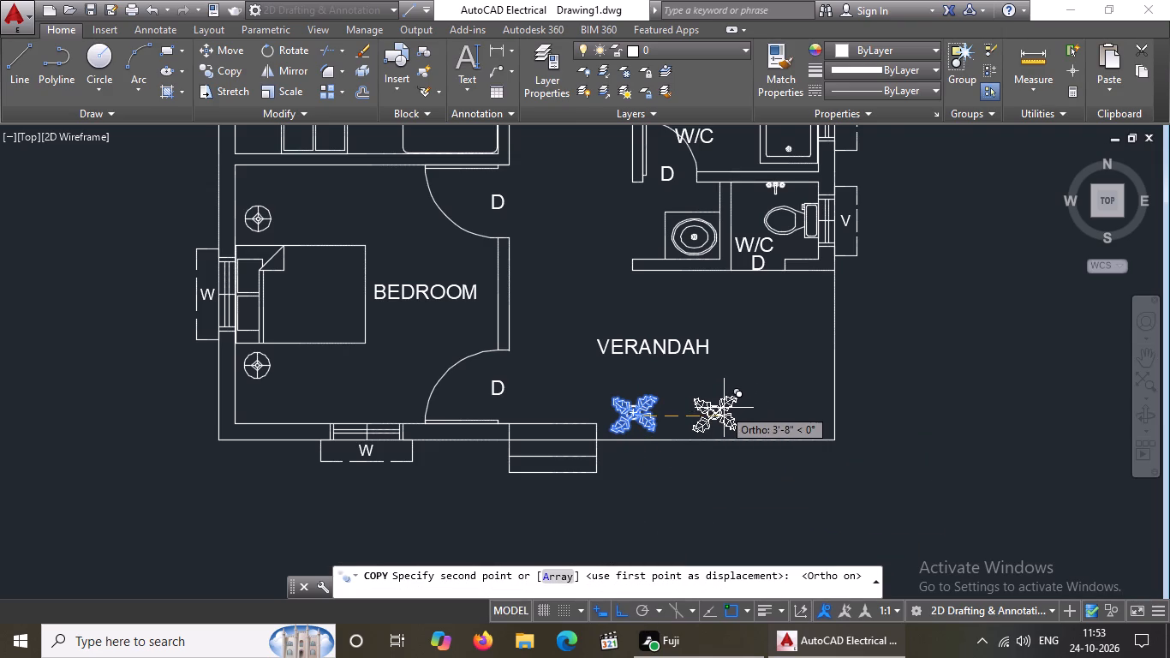
{"action": "left_click", "coordinate": [728, 407]}
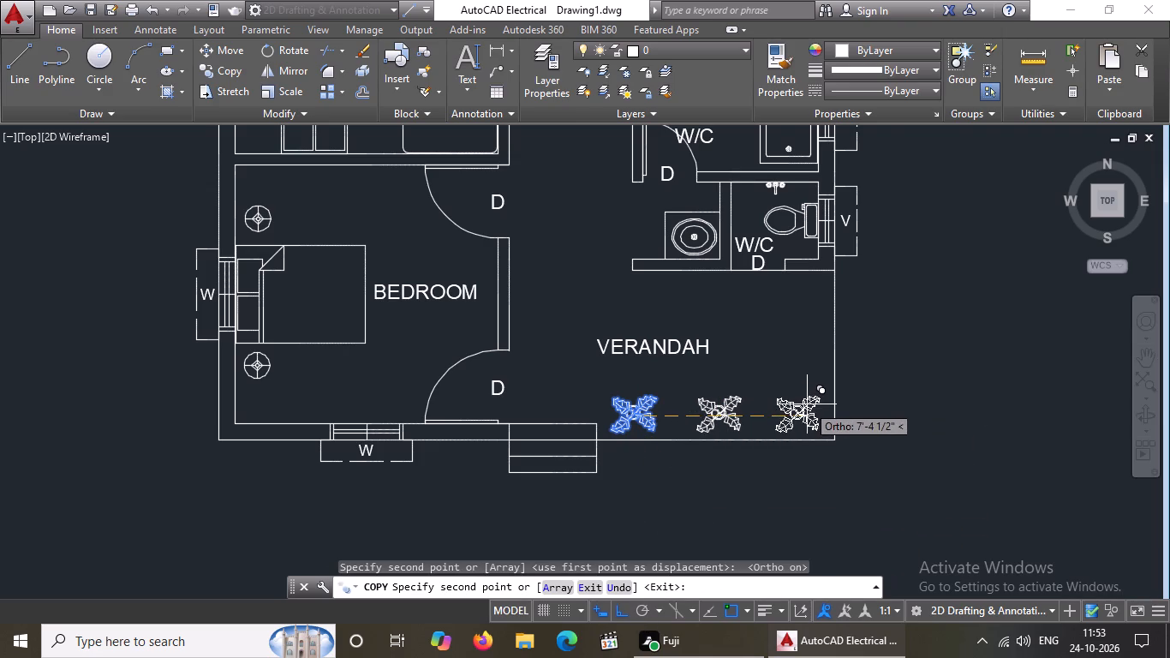
{"action": "left_click", "coordinate": [809, 404]}
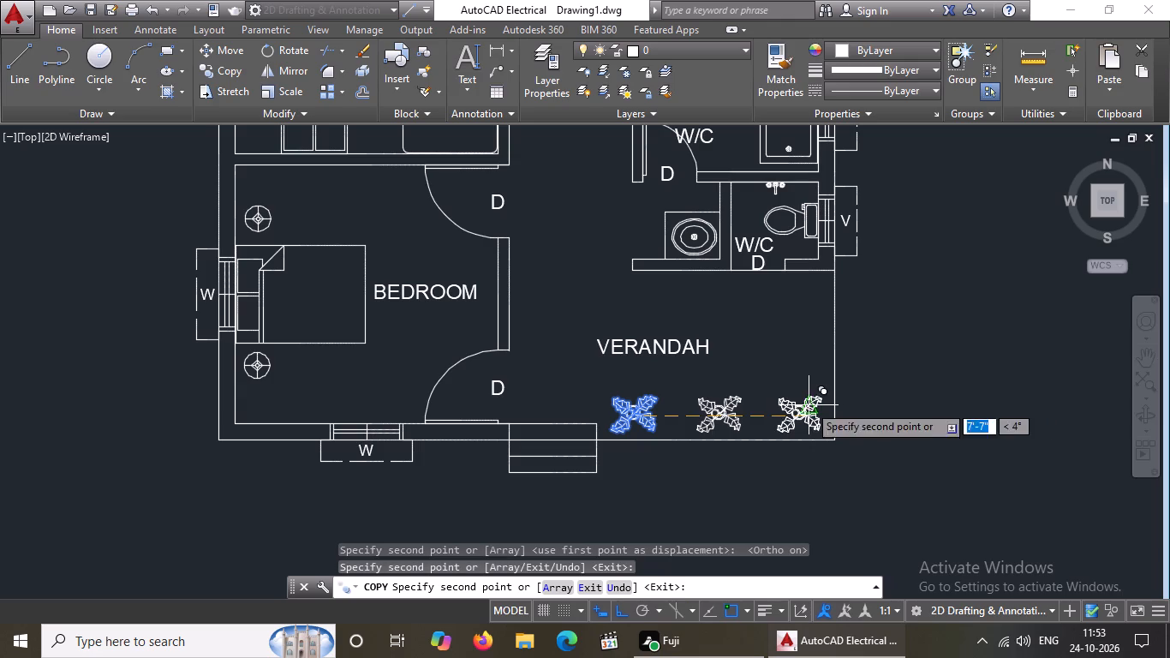
{"action": "scroll", "coordinate": [857, 416], "scroll_direction": "down", "scroll_amount": 3}
{"action": "key", "text": "Escape"}
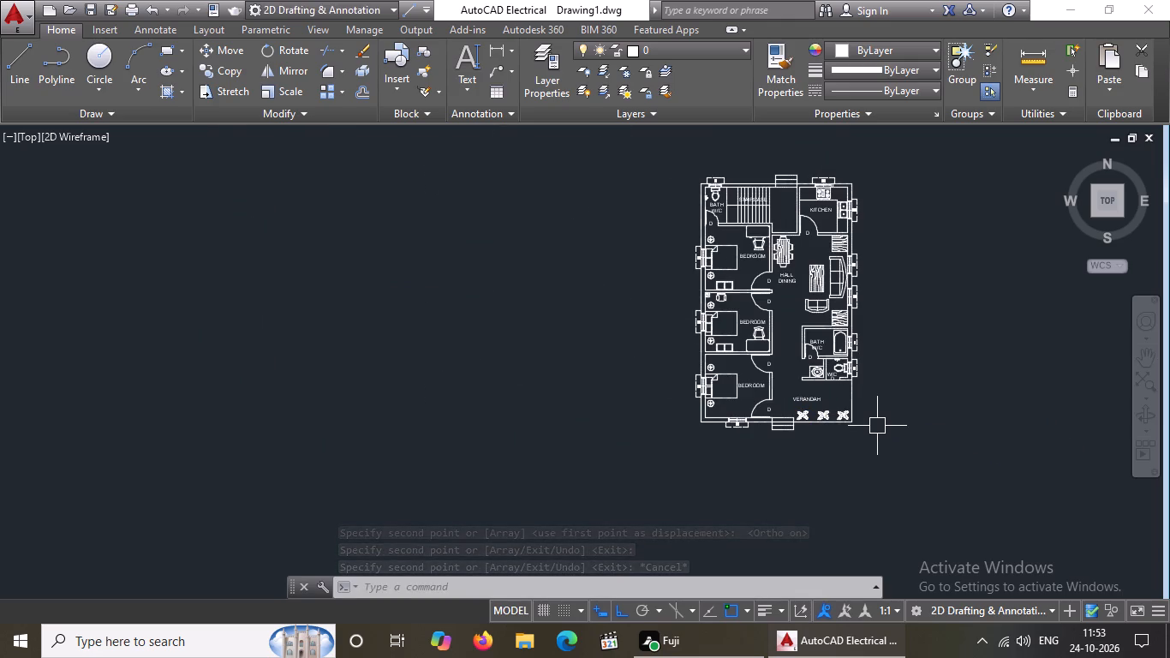
With Ortho on, copy the complete furnished floor plan once, directly east and clear of the original.
{"action": "middle_click_drag", "start_coordinate": [889, 284], "coordinate": [885, 284]}
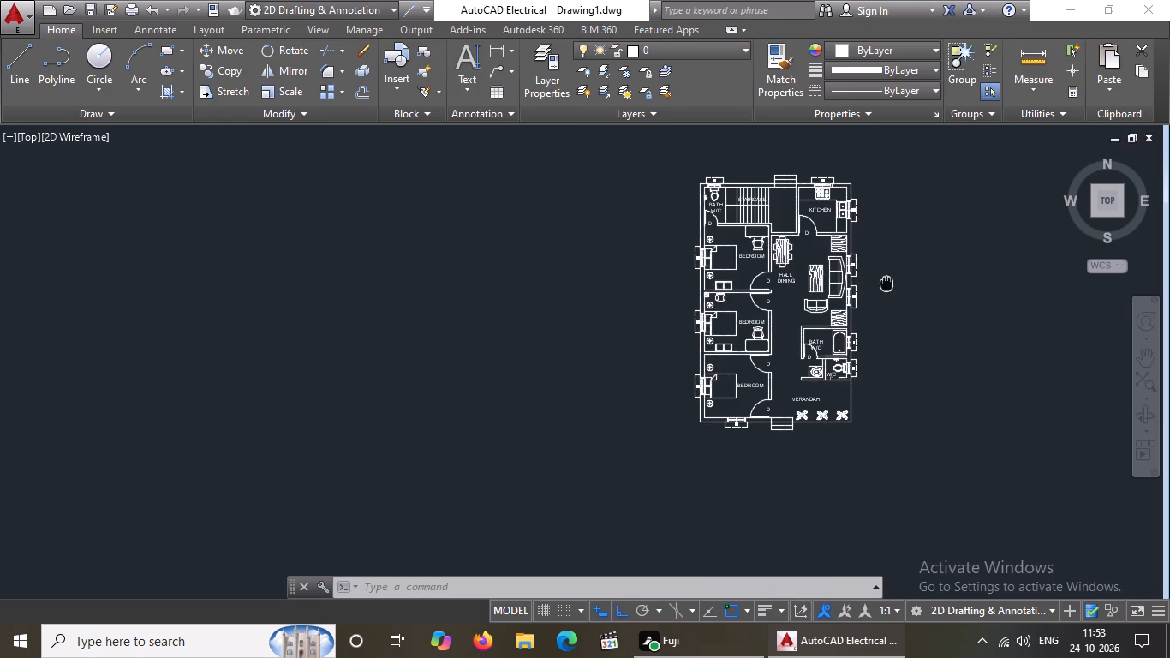
{"action": "middle_click_drag", "start_coordinate": [885, 284], "coordinate": [737, 351]}
{"action": "scroll", "coordinate": [699, 531], "scroll_direction": "up", "scroll_amount": 1}
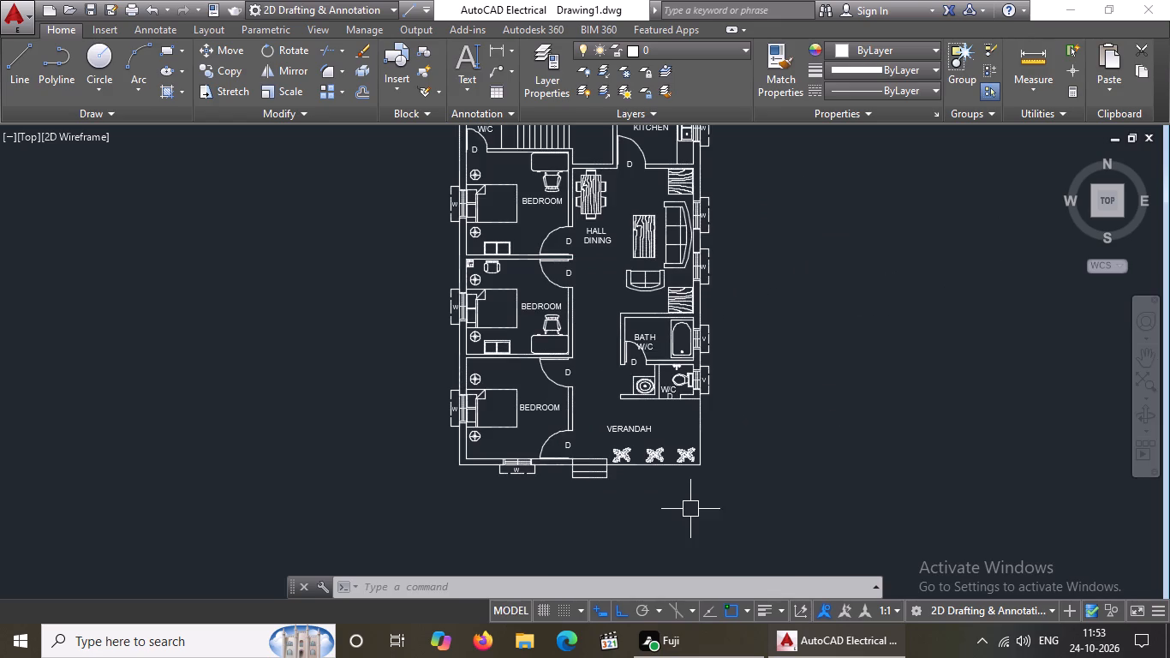
{"action": "scroll", "coordinate": [689, 507], "scroll_direction": "down", "scroll_amount": 1}
{"action": "left_click", "coordinate": [485, 187]}
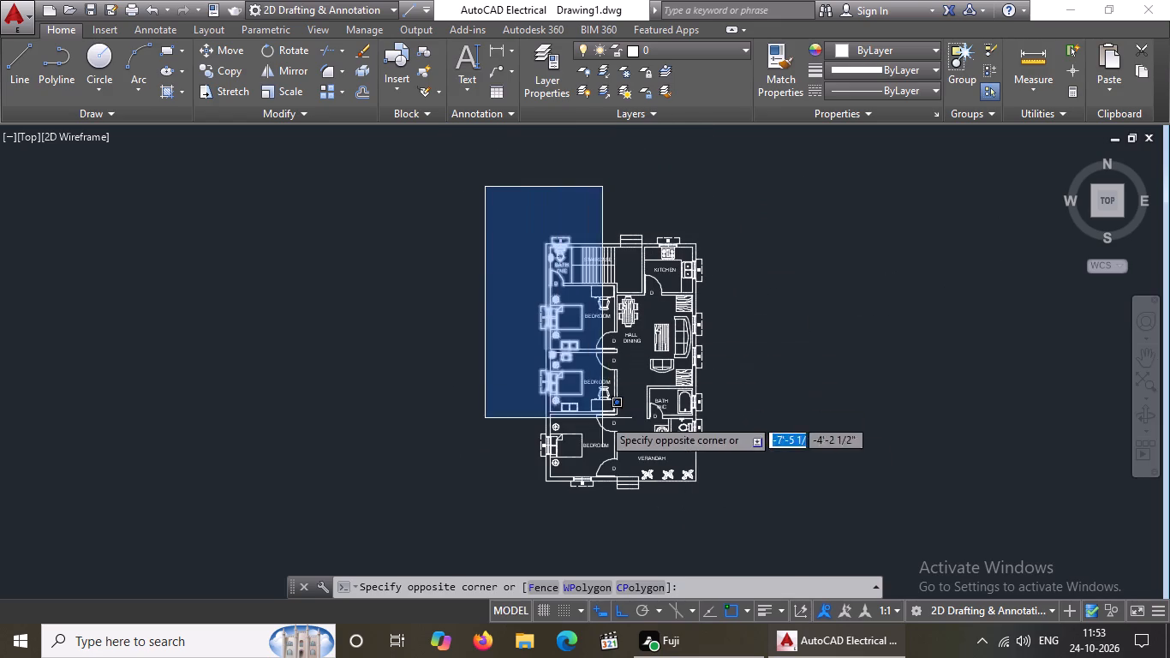
{"action": "left_click", "coordinate": [737, 518]}
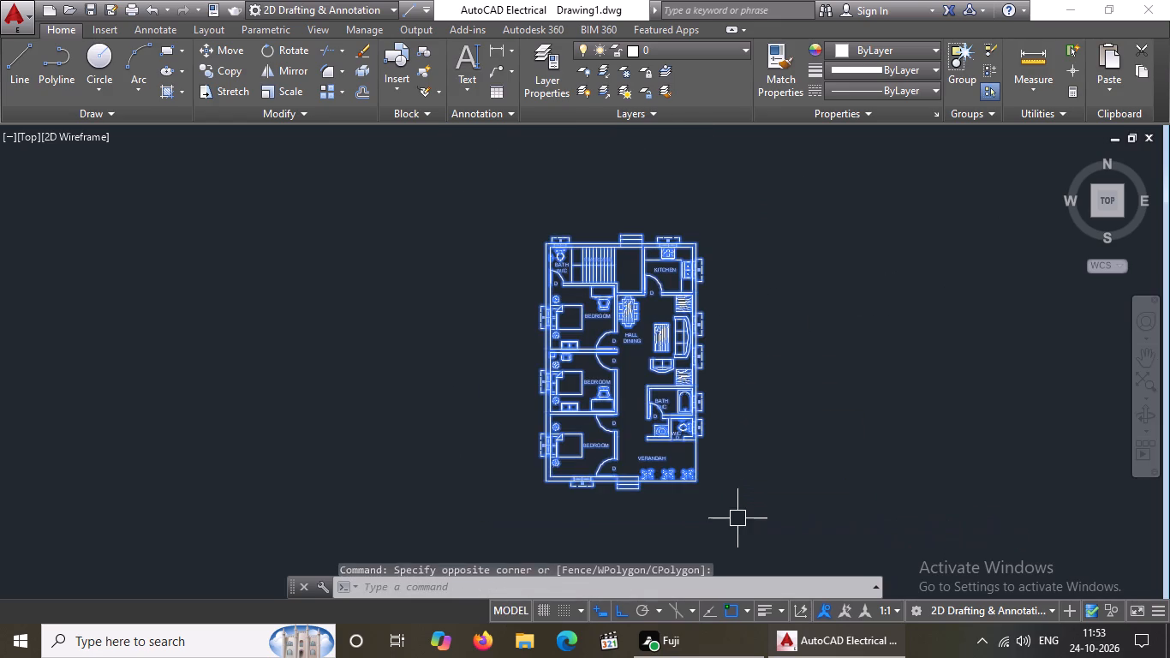
{"action": "left_click", "coordinate": [222, 74]}
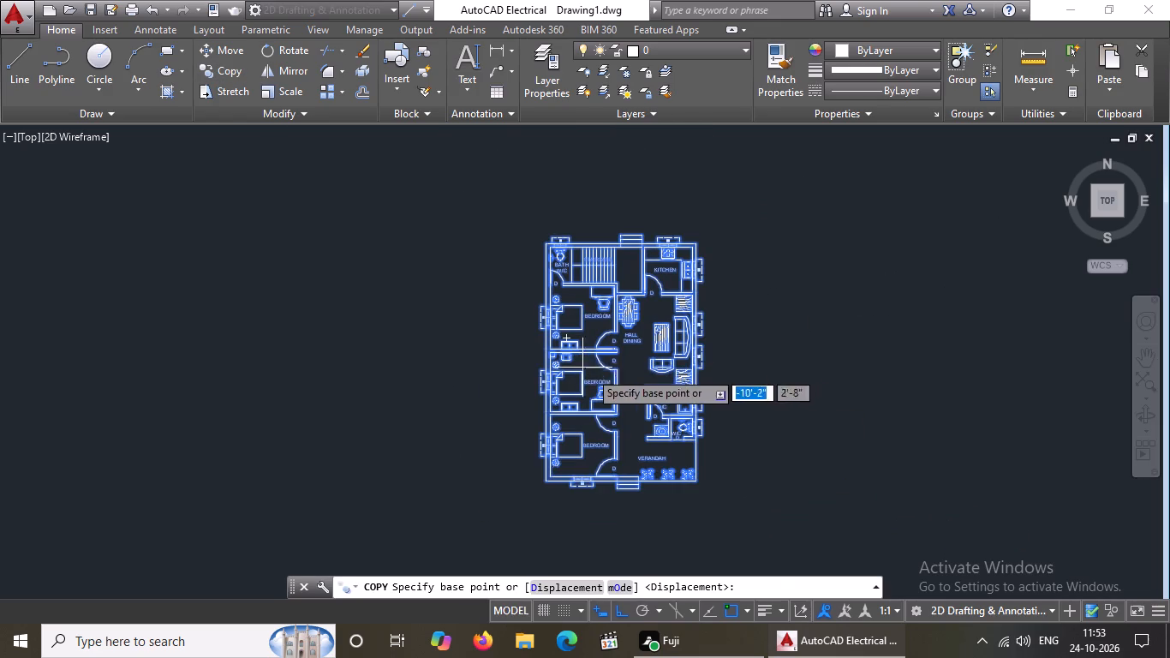
{"action": "left_click", "coordinate": [630, 375]}
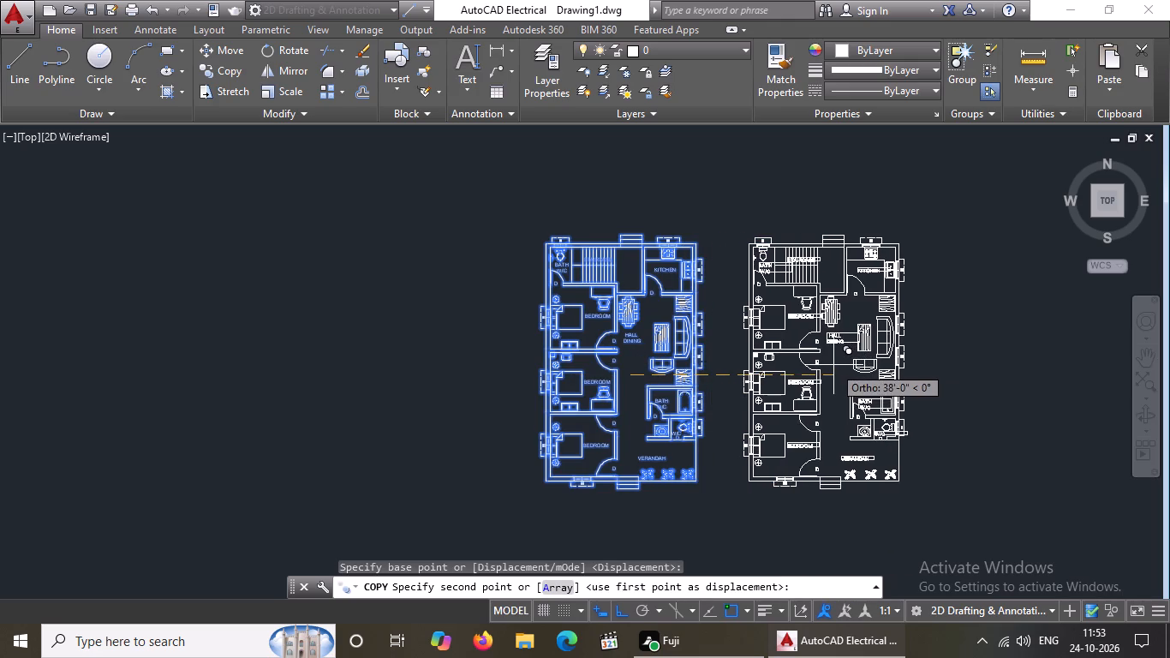
{"action": "left_click", "coordinate": [825, 354]}
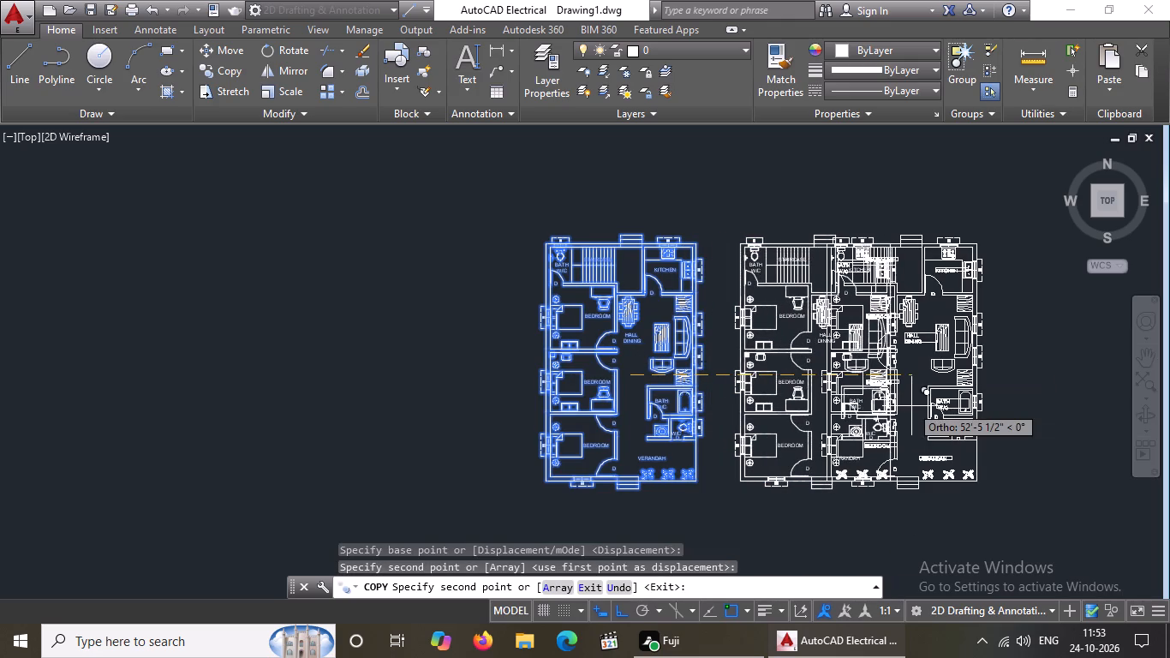
{"action": "key", "text": "Escape"}
{"action": "key", "text": "Escape"}
{"action": "key", "text": "Escape"}
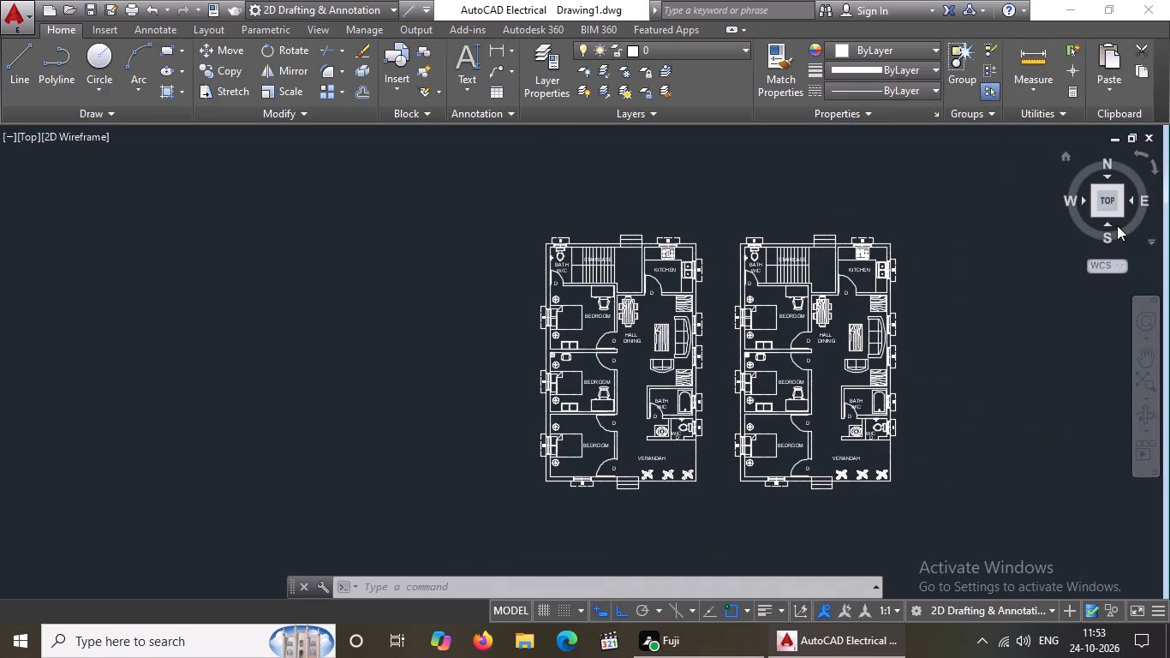
{"action": "key", "text": "Escape"}
{"action": "key", "text": "Escape"}
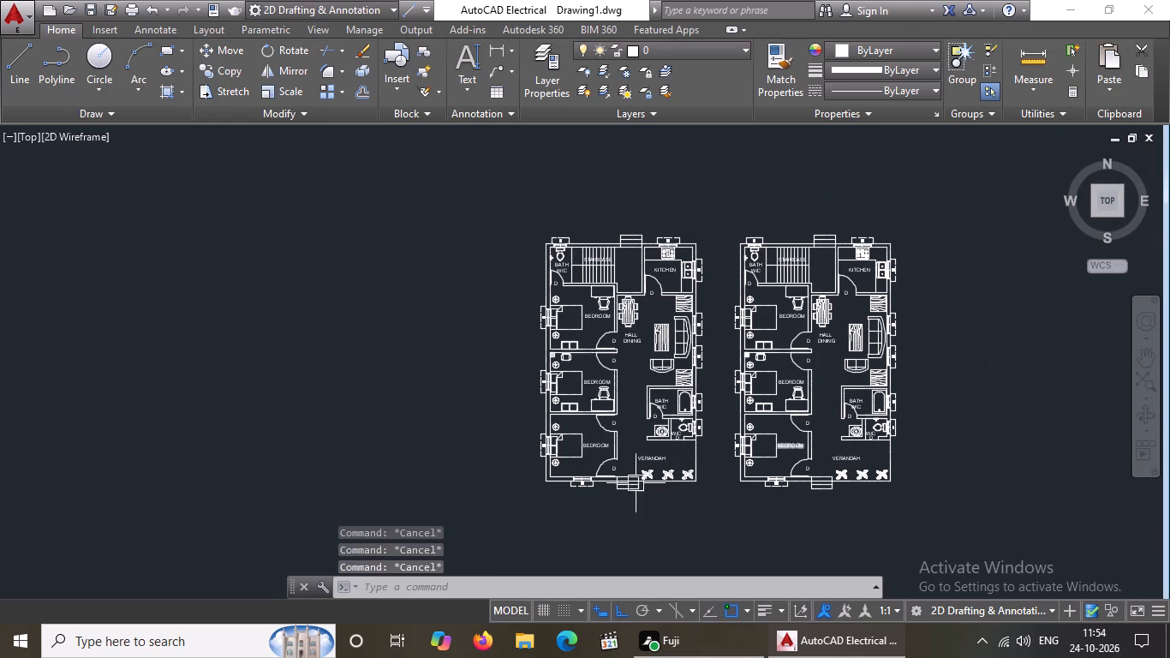
On the original plan's verandah steps, draw a north-pointing arrow shaft about 1'-6 1/2" long from the front edge's midpoint, plus one slanted head stroke about 7" long.
{"action": "scroll", "coordinate": [615, 509], "scroll_direction": "up", "scroll_amount": 2}
{"action": "left_click", "coordinate": [23, 69]}
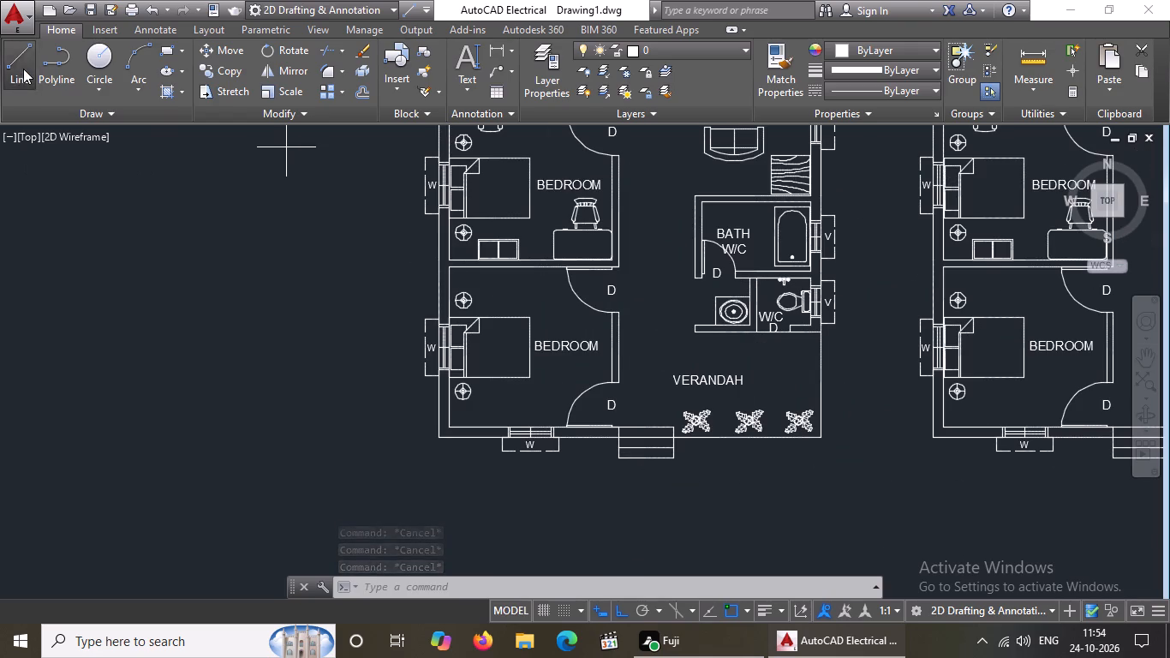
{"action": "left_click", "coordinate": [647, 457]}
{"action": "scroll", "coordinate": [648, 440], "scroll_direction": "up", "scroll_amount": 3}
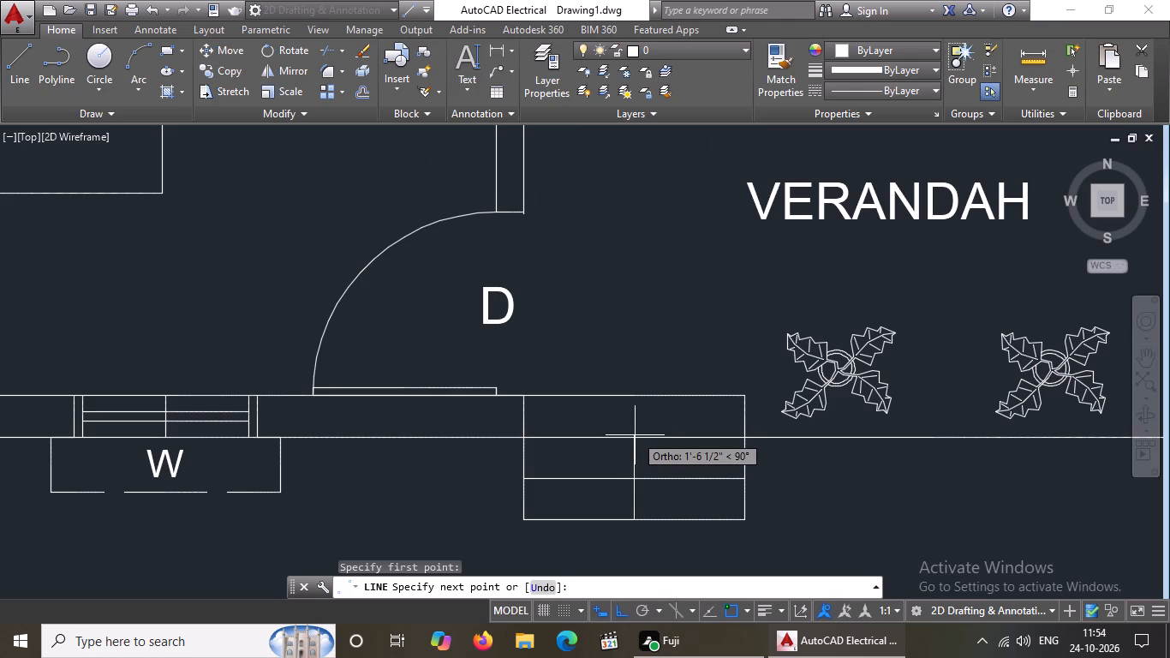
{"action": "left_click", "coordinate": [635, 435]}
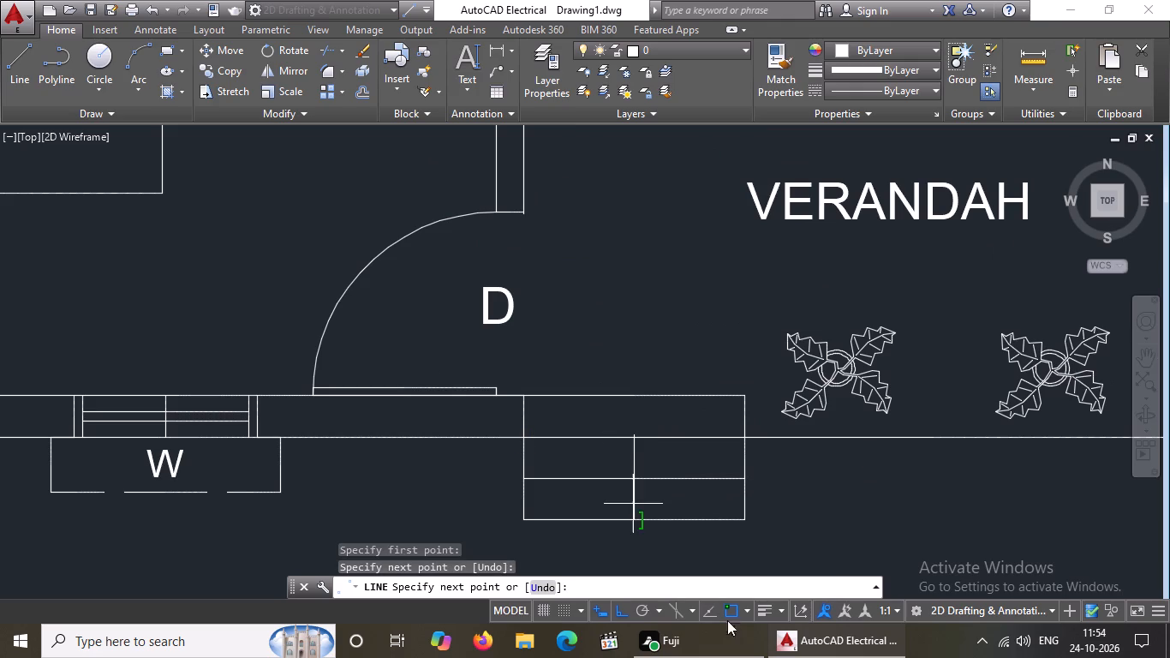
{"action": "left_click", "coordinate": [626, 608]}
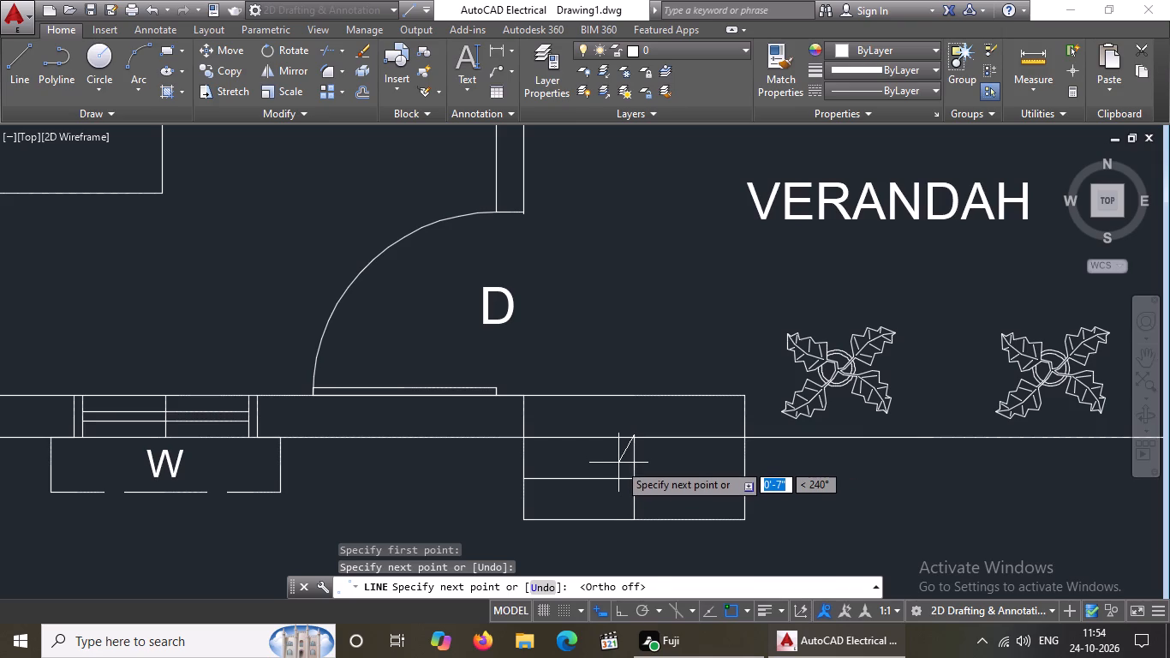
{"action": "left_click", "coordinate": [618, 462]}
{"action": "key", "text": "Escape"}
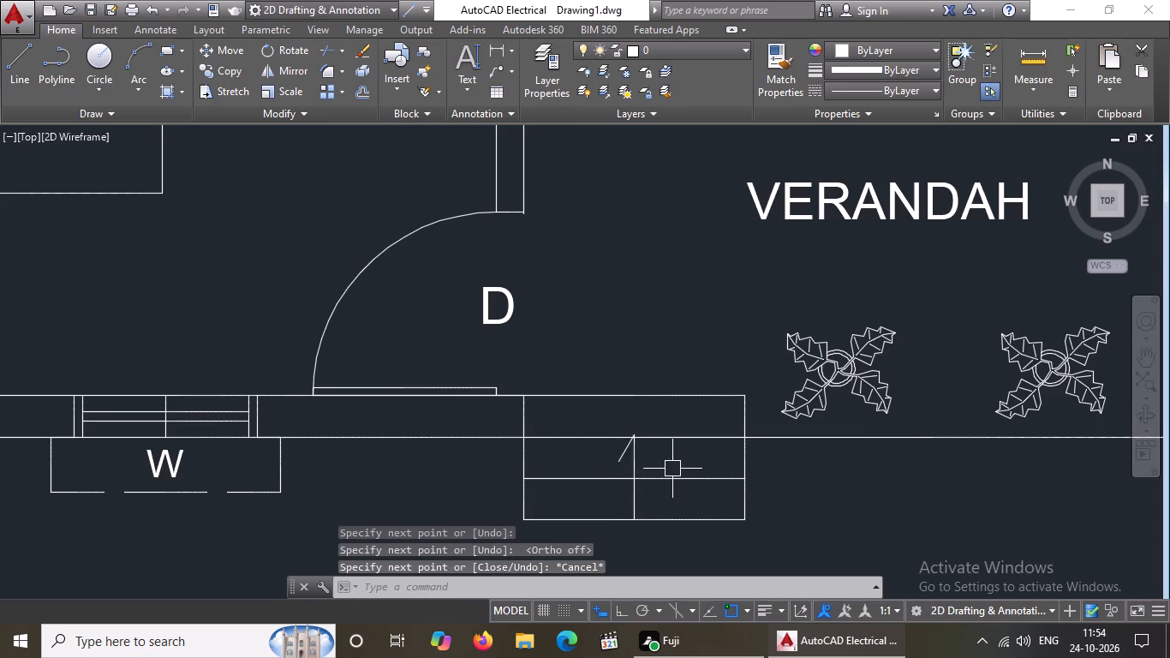
Mirror the slanted arrowhead stroke across the shaft, keeping the source line.
{"action": "scroll", "coordinate": [673, 469], "scroll_direction": "up", "scroll_amount": 1}
{"action": "left_click", "coordinate": [585, 455]}
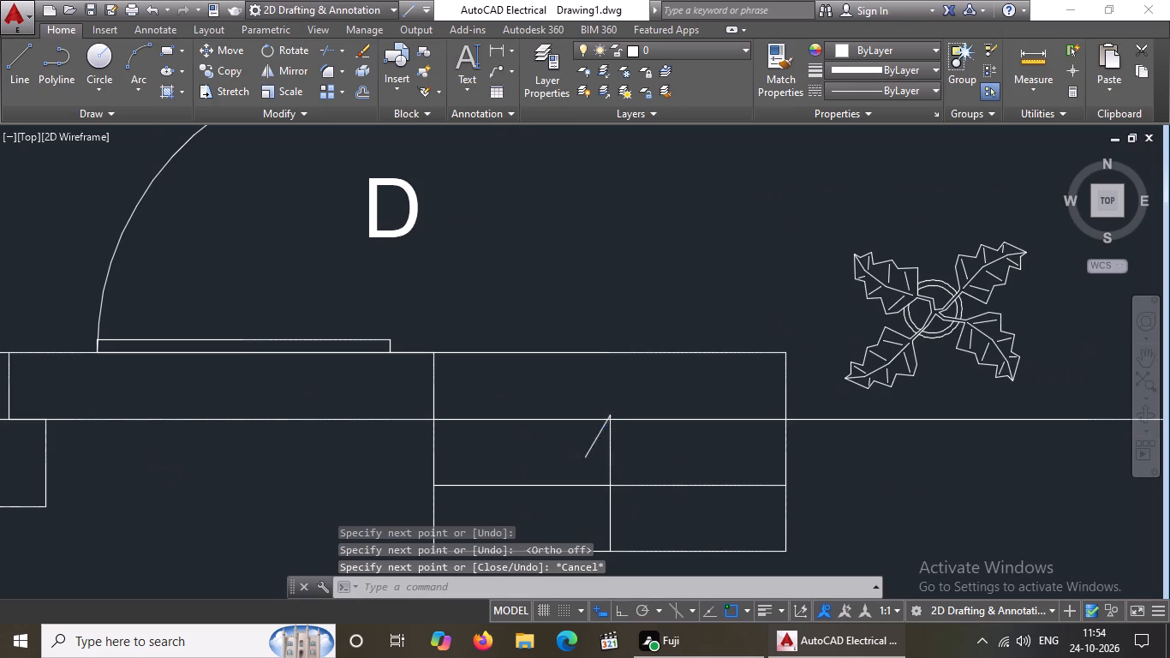
{"action": "left_click", "coordinate": [285, 73]}
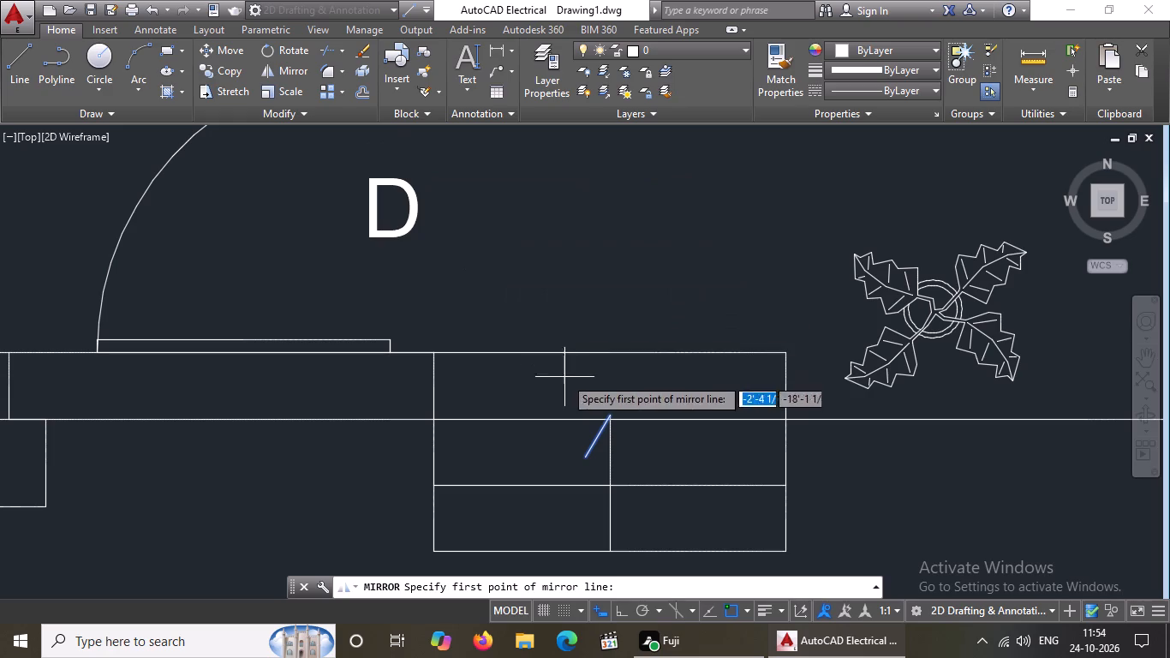
{"action": "left_click", "coordinate": [609, 420]}
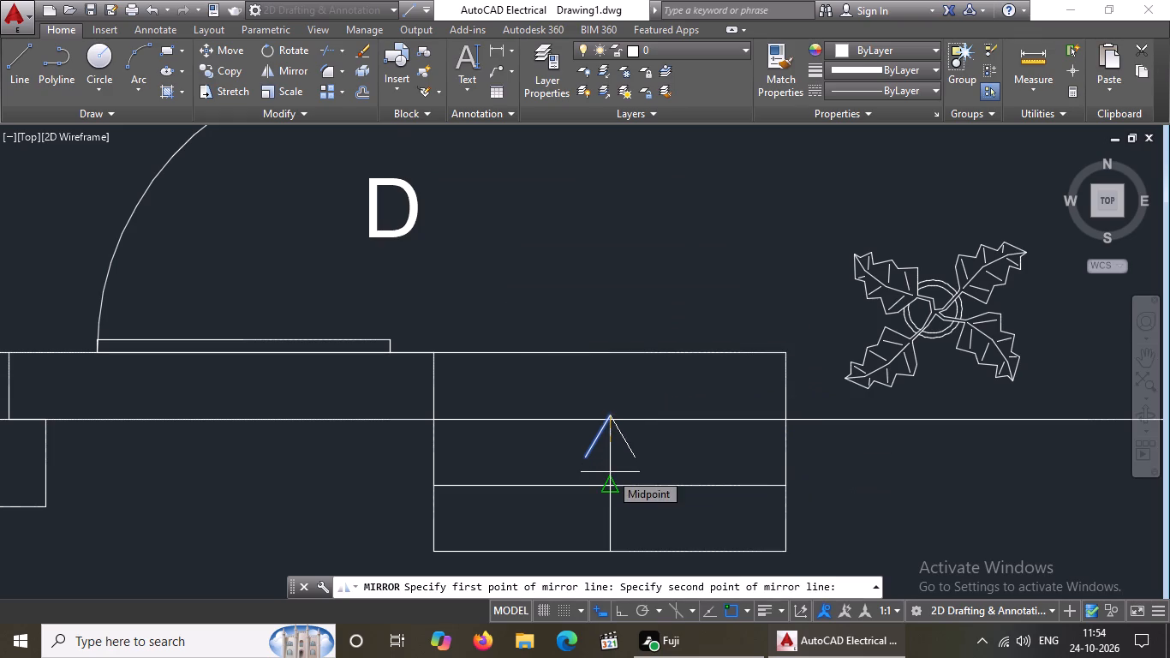
{"action": "left_click", "coordinate": [610, 472]}
{"action": "type", "text": "N"}
{"action": "key", "text": "space"}
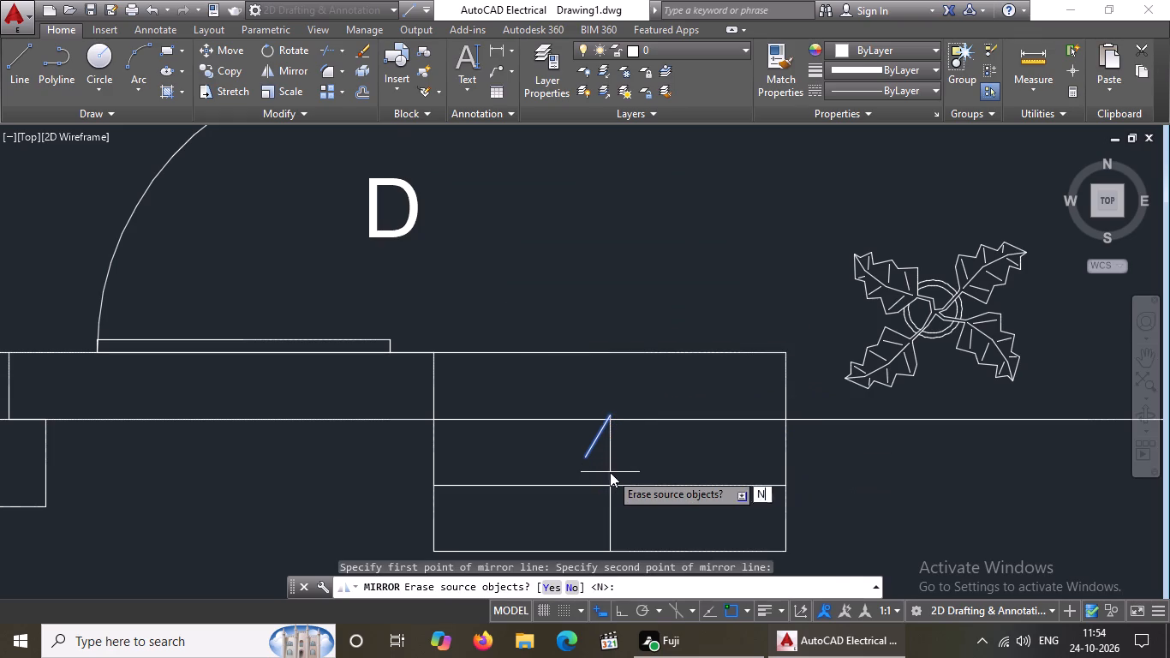
Insert the Arrows - Imperial block from the annotation tool palette into the empty area south of the copied plan.
{"action": "scroll", "coordinate": [612, 470], "scroll_direction": "down", "scroll_amount": 2}
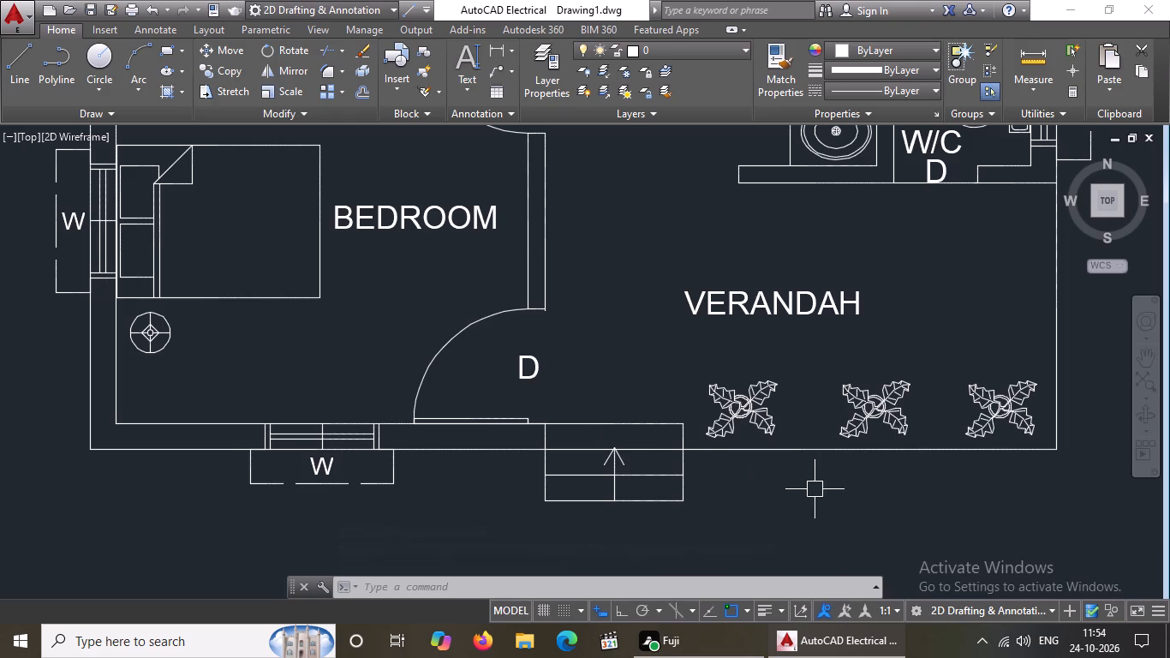
{"action": "scroll", "coordinate": [701, 466], "scroll_direction": "down", "scroll_amount": 4}
{"action": "scroll", "coordinate": [688, 461], "scroll_direction": "up", "scroll_amount": 3}
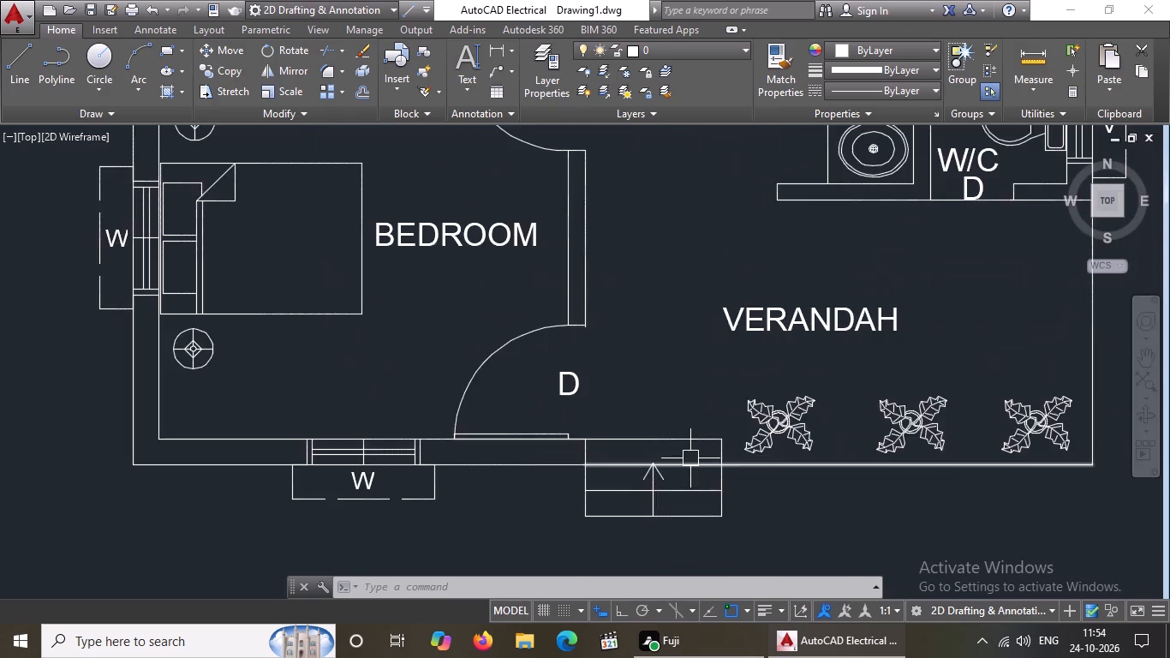
{"action": "scroll", "coordinate": [692, 458], "scroll_direction": "down", "scroll_amount": 3}
{"action": "type", "text": "TP"}
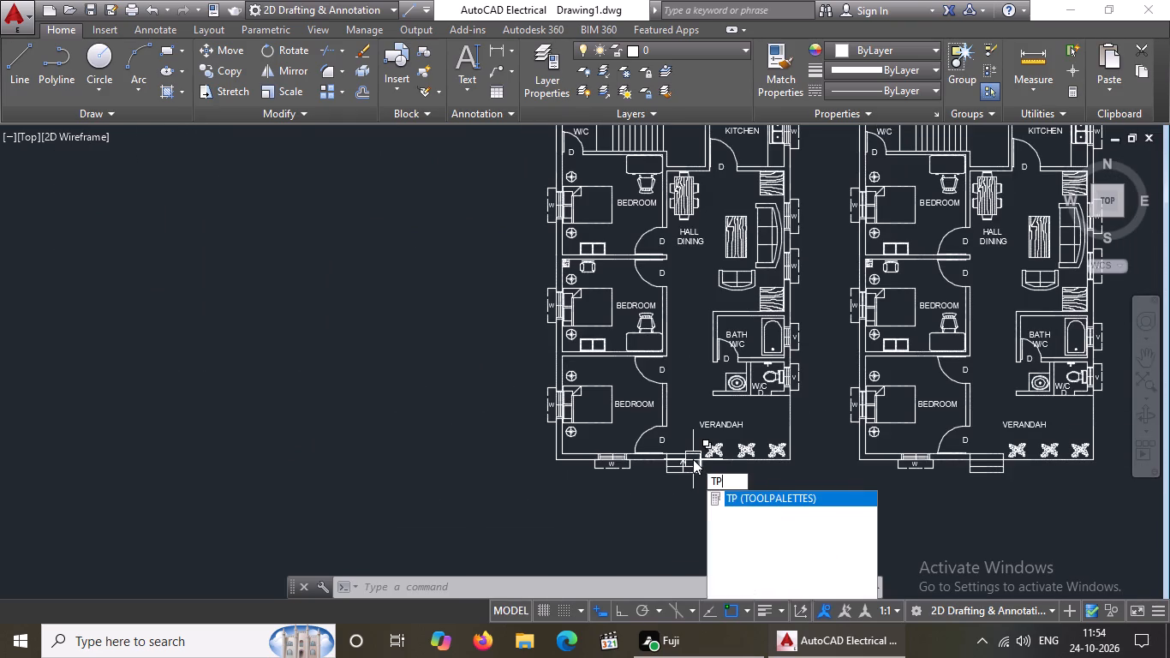
{"action": "key", "text": "space"}
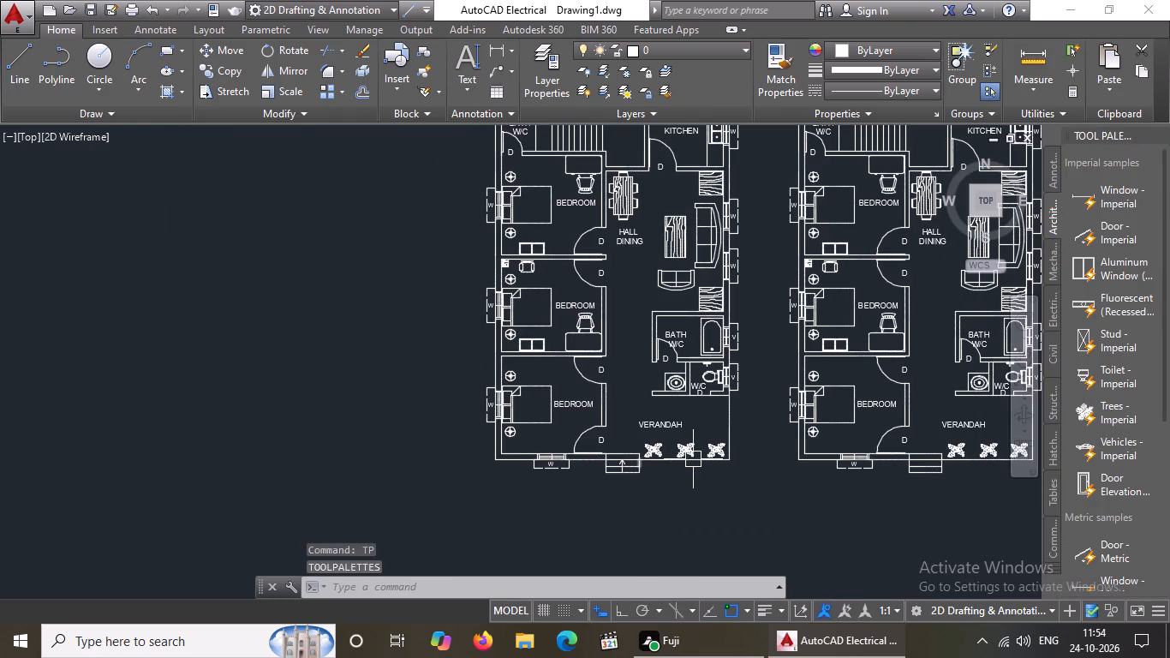
{"action": "left_click", "coordinate": [1054, 172]}
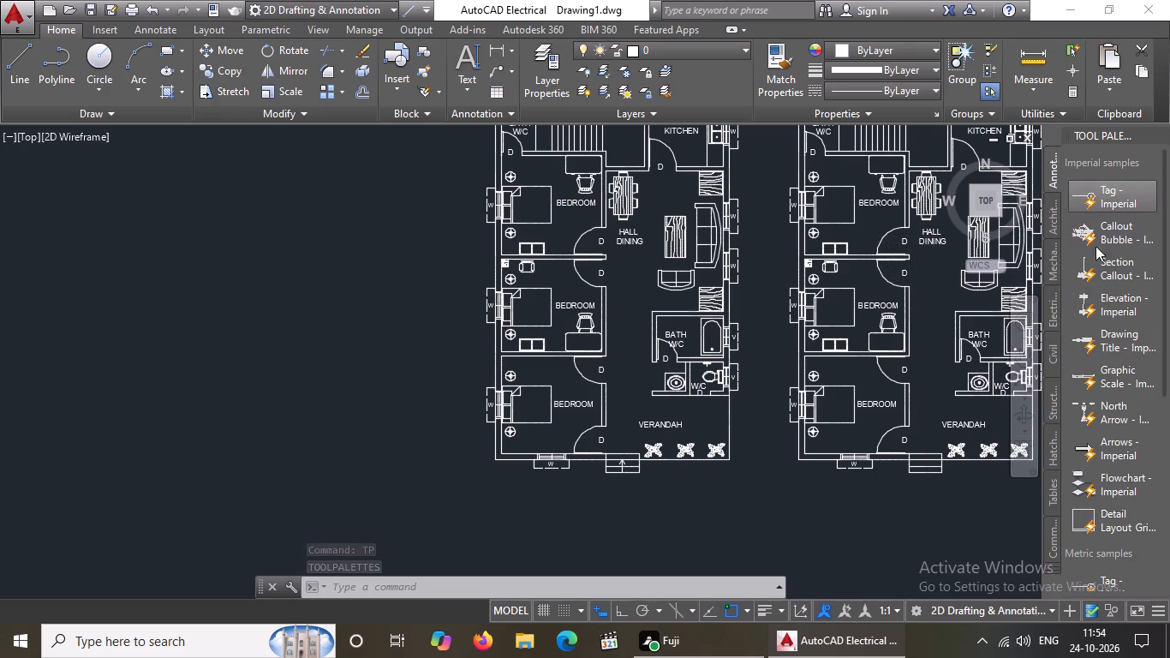
{"action": "left_click_drag", "start_coordinate": [1108, 445], "coordinate": [869, 523]}
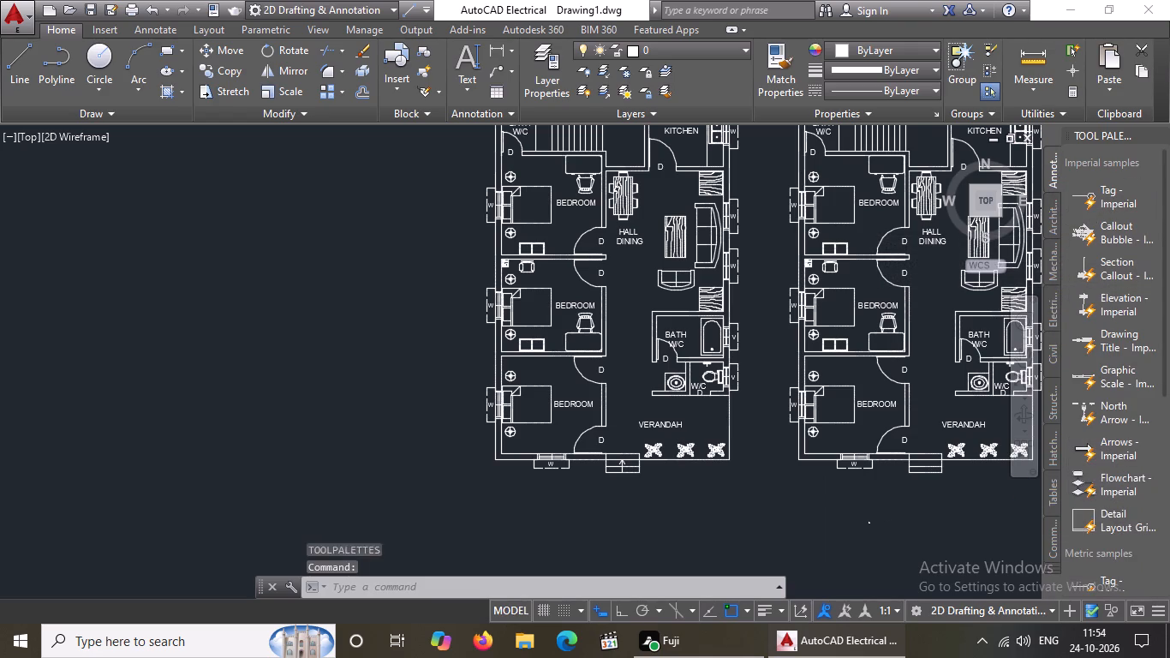
{"action": "left_click_drag", "start_coordinate": [869, 523], "coordinate": [864, 524]}
Close the tool palettes and enlarge the inserted arrow block about its middle by a factor of about 17.5.
{"action": "scroll", "coordinate": [899, 518], "scroll_direction": "up", "scroll_amount": 2}
{"action": "scroll", "coordinate": [802, 558], "scroll_direction": "up", "scroll_amount": 2}
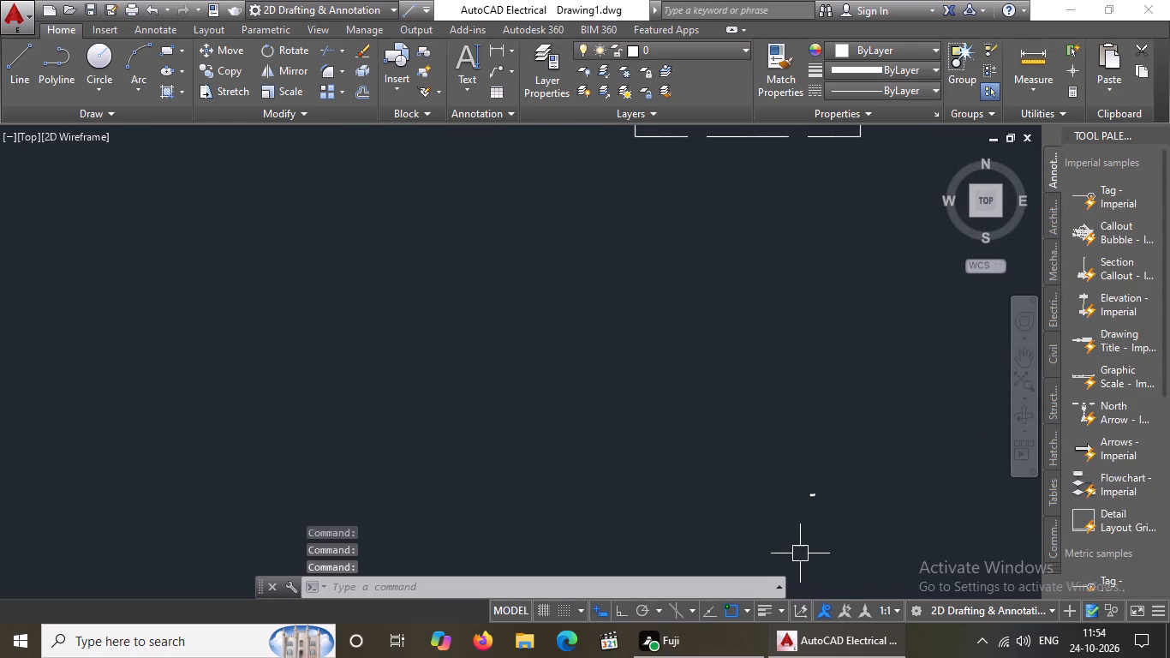
{"action": "scroll", "coordinate": [800, 542], "scroll_direction": "up", "scroll_amount": 2}
{"action": "left_click_drag", "start_coordinate": [803, 404], "coordinate": [834, 429]}
{"action": "left_click", "coordinate": [915, 486]}
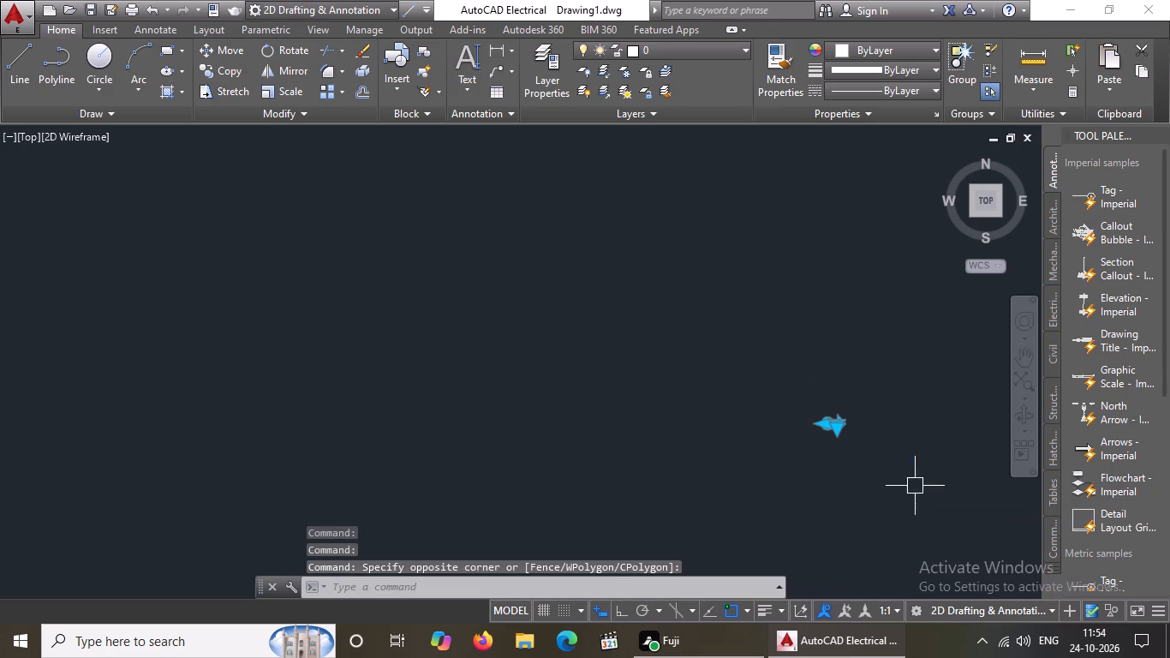
{"action": "left_click", "coordinate": [1161, 127]}
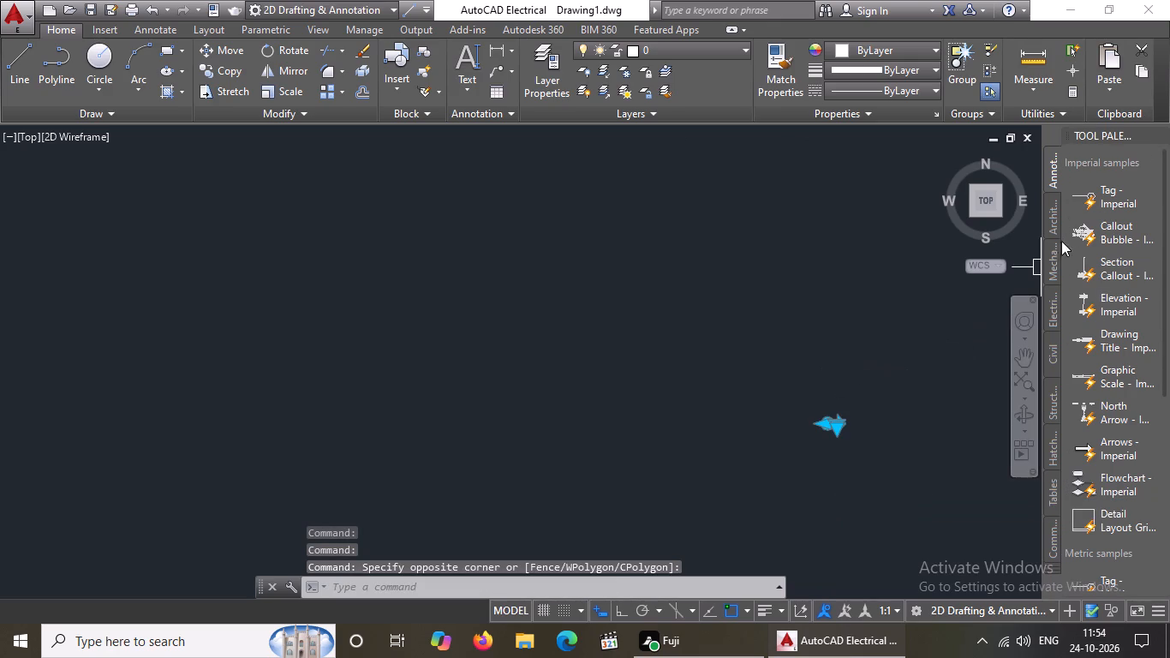
{"action": "left_click", "coordinate": [1163, 132]}
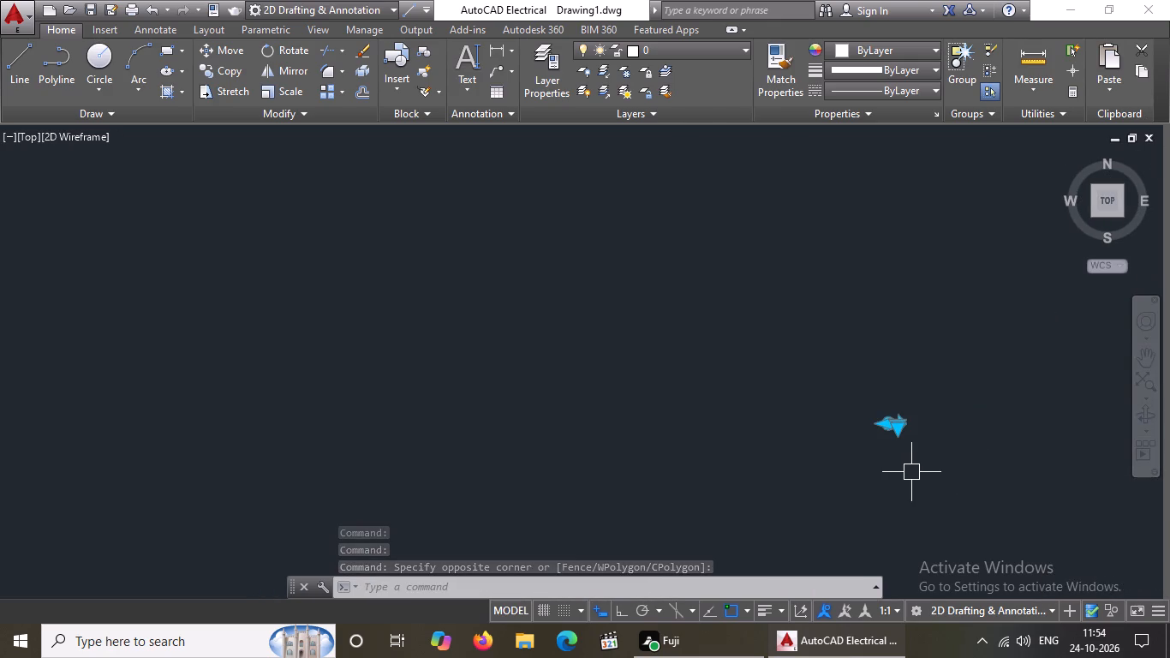
{"action": "type", "text": "SC"}
{"action": "key", "text": "space"}
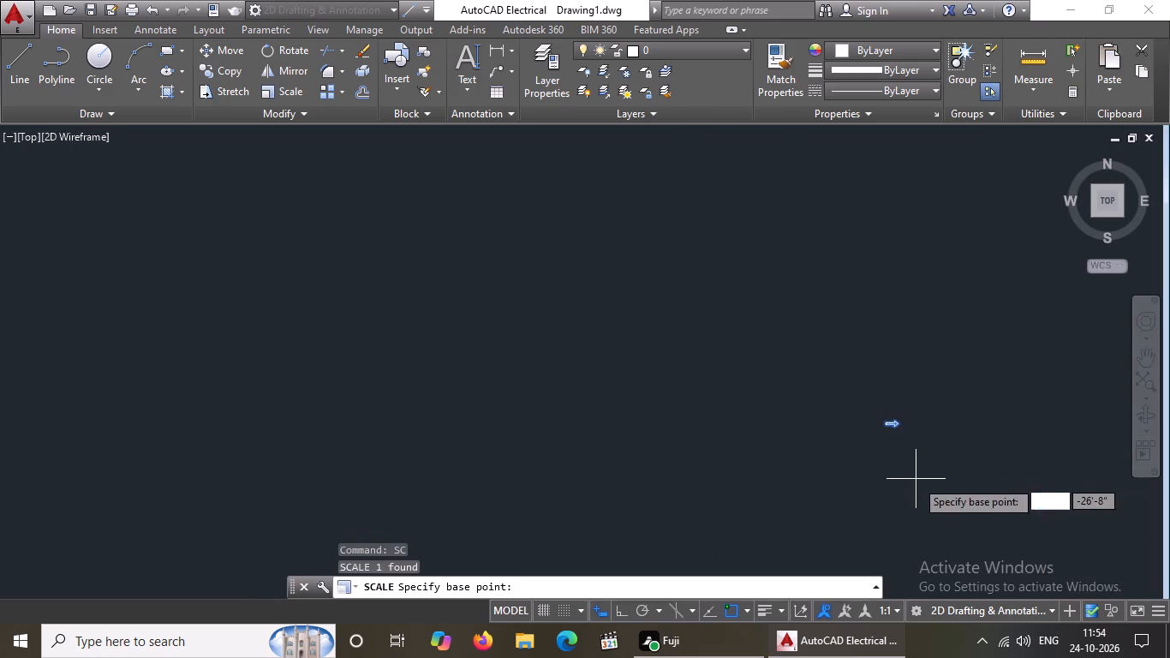
{"action": "left_click", "coordinate": [892, 423]}
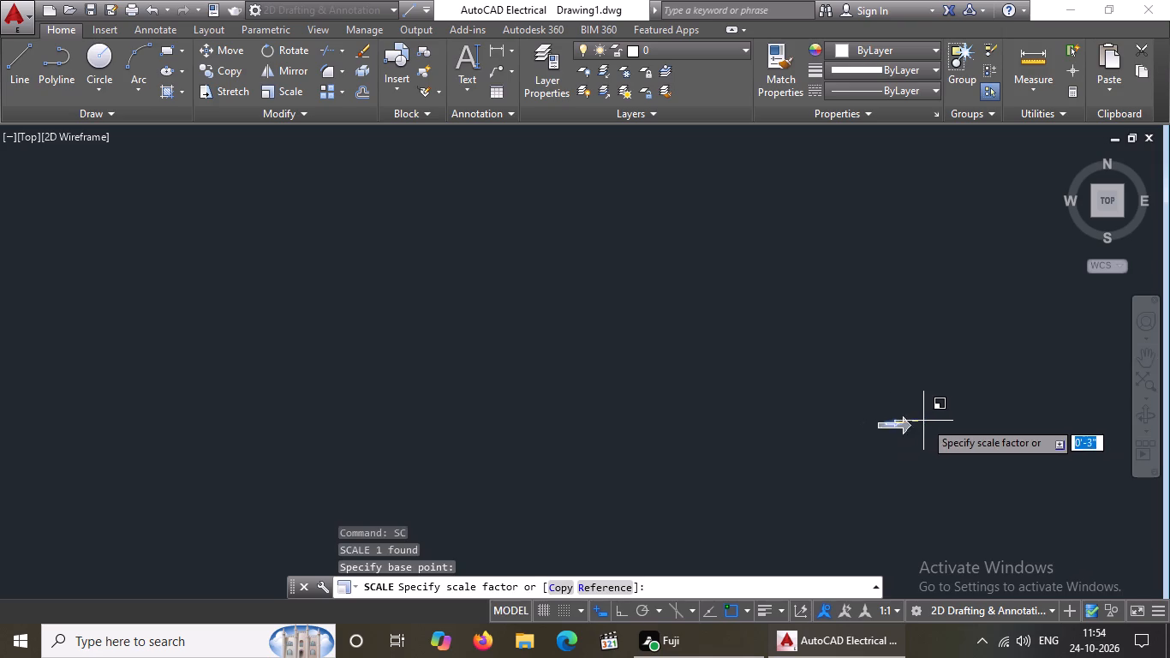
{"action": "scroll", "coordinate": [980, 421], "scroll_direction": "down", "scroll_amount": 4}
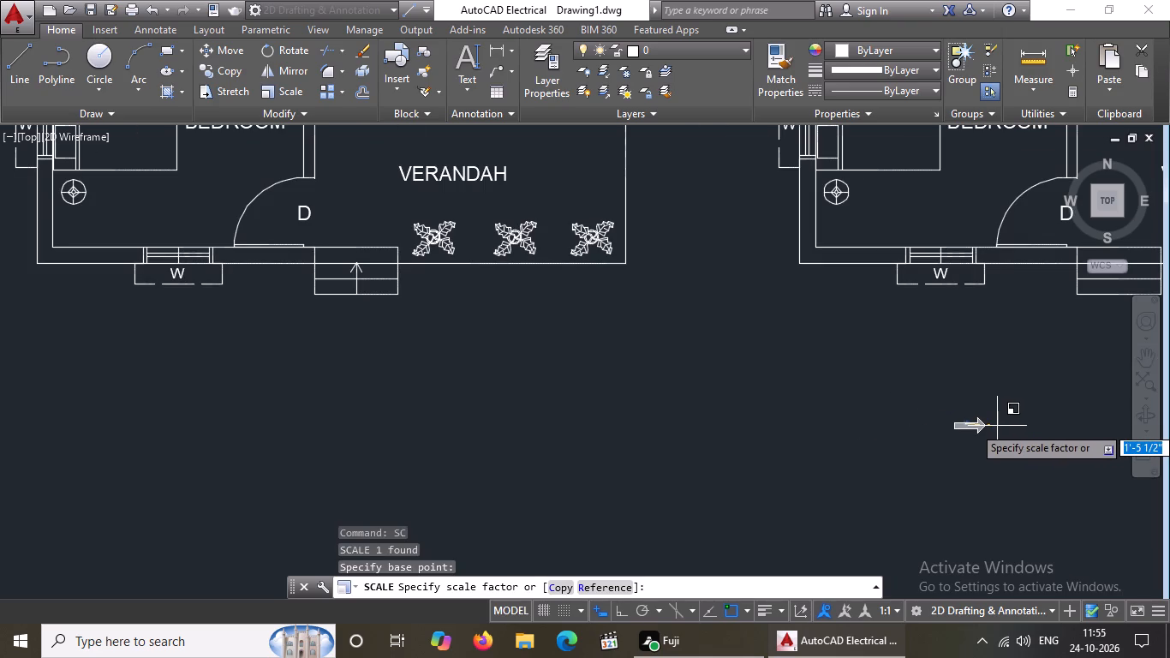
{"action": "left_click", "coordinate": [997, 426]}
Rotate the inserted arrow block 90° counterclockwise about its middle, with Ortho on, so it points north.
{"action": "scroll", "coordinate": [968, 425], "scroll_direction": "down", "scroll_amount": 1}
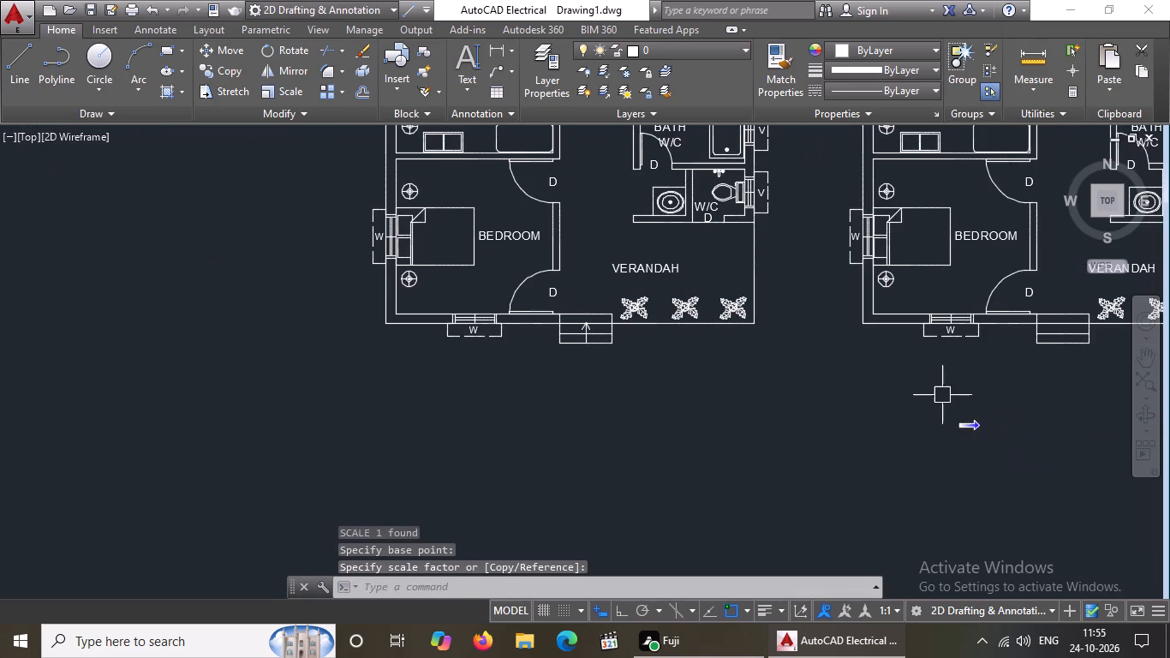
{"action": "left_click_drag", "start_coordinate": [942, 395], "coordinate": [960, 409]}
{"action": "left_click", "coordinate": [1024, 448]}
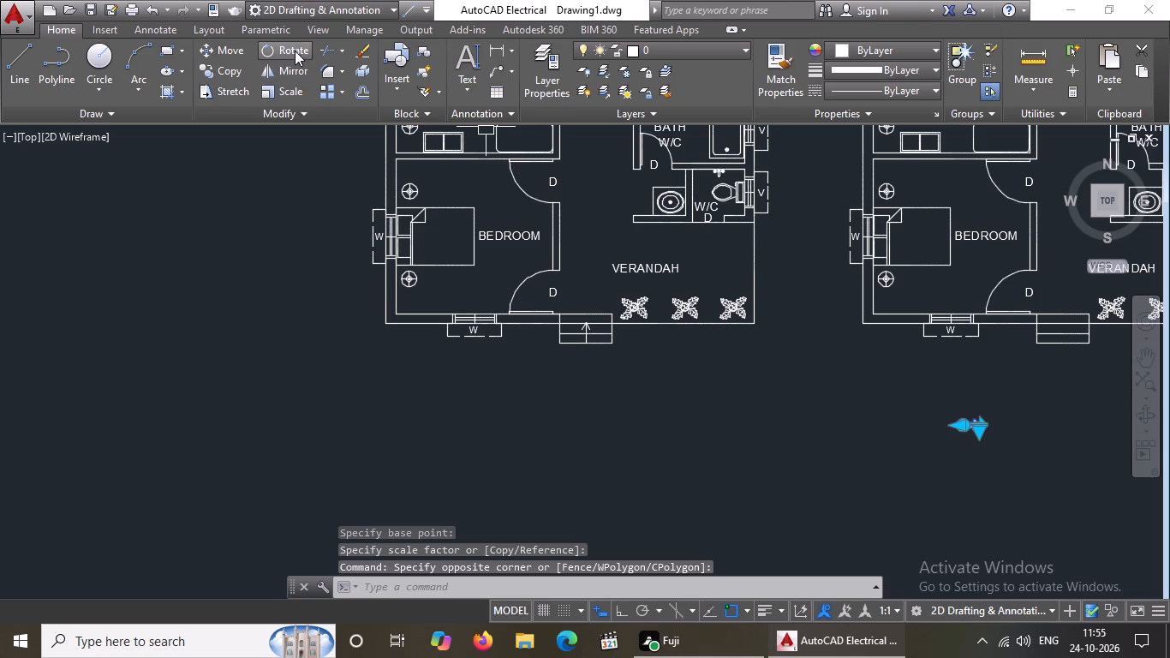
{"action": "left_click", "coordinate": [295, 51]}
{"action": "left_click", "coordinate": [971, 427]}
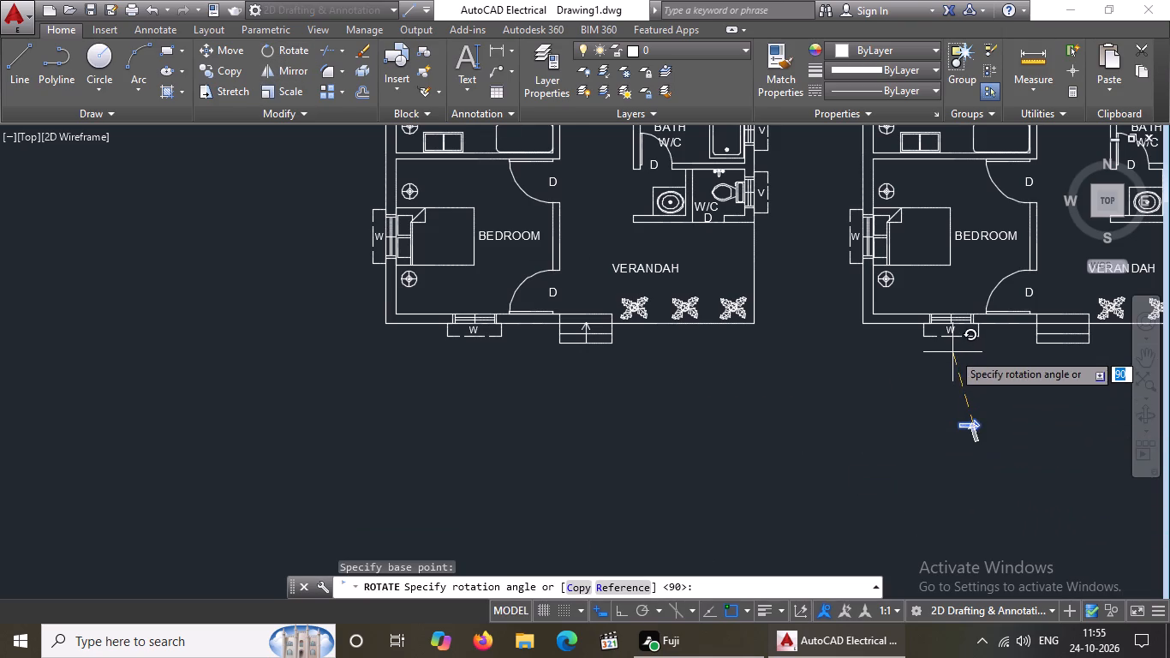
{"action": "left_click", "coordinate": [622, 612]}
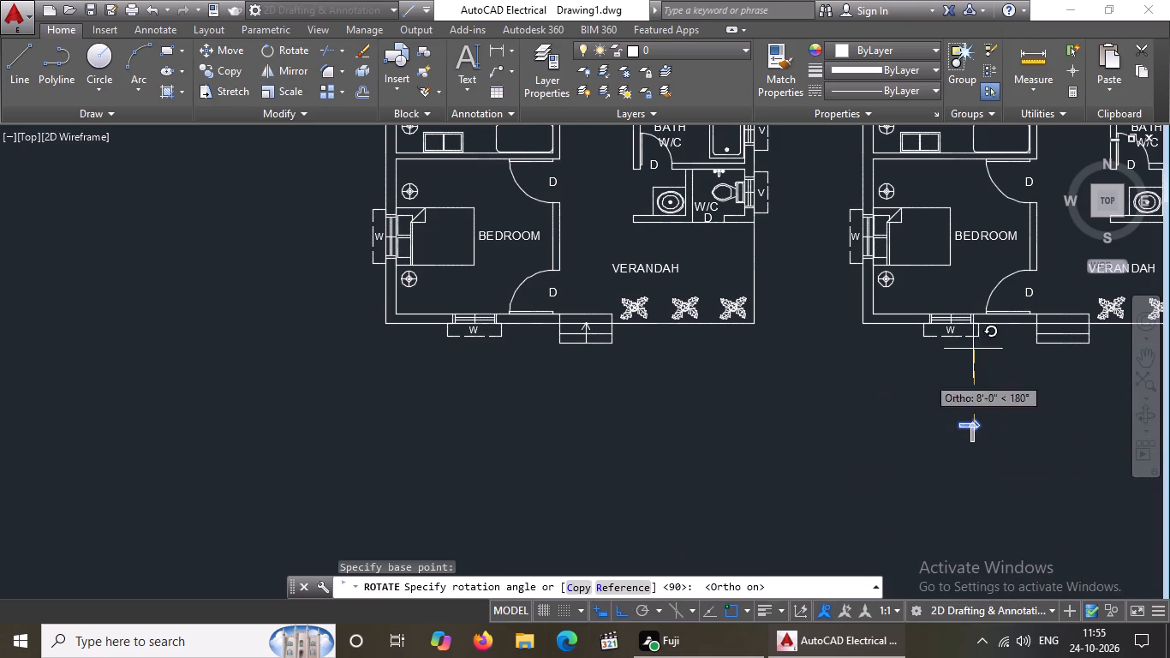
{"action": "left_click", "coordinate": [1012, 295]}
Delete the three-line hand-drawn arrow from the original plan's verandah steps.
{"action": "scroll", "coordinate": [603, 368], "scroll_direction": "up", "scroll_amount": 3}
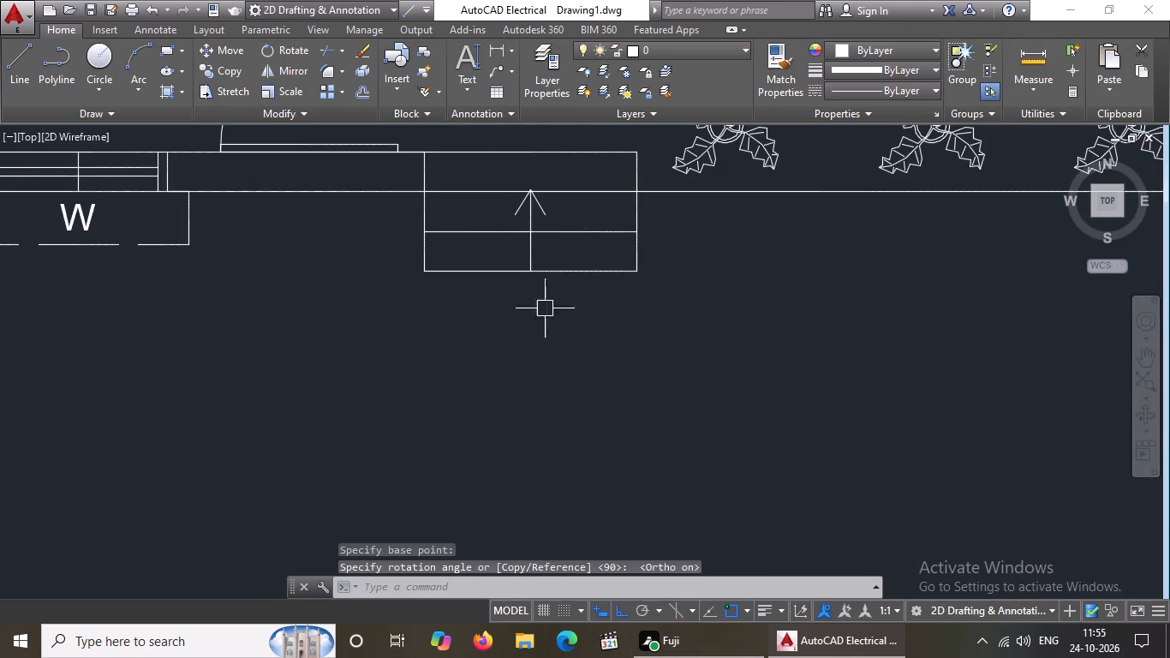
{"action": "left_click_drag", "start_coordinate": [490, 174], "coordinate": [504, 214]}
{"action": "left_click", "coordinate": [583, 327]}
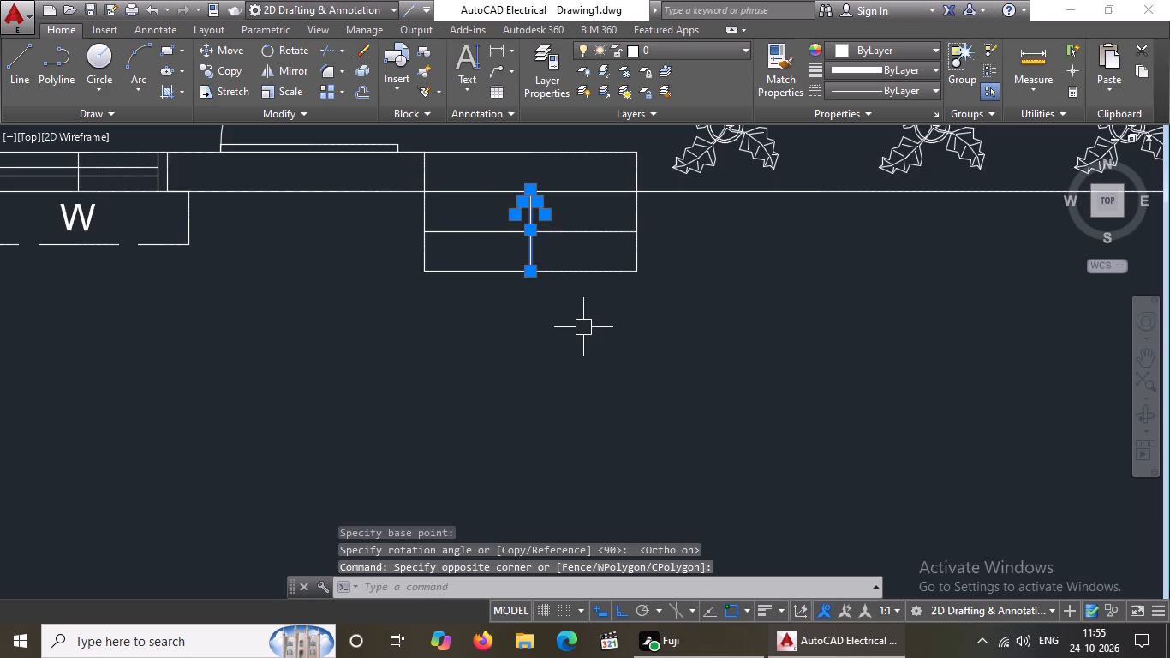
{"action": "key", "text": "Delete"}
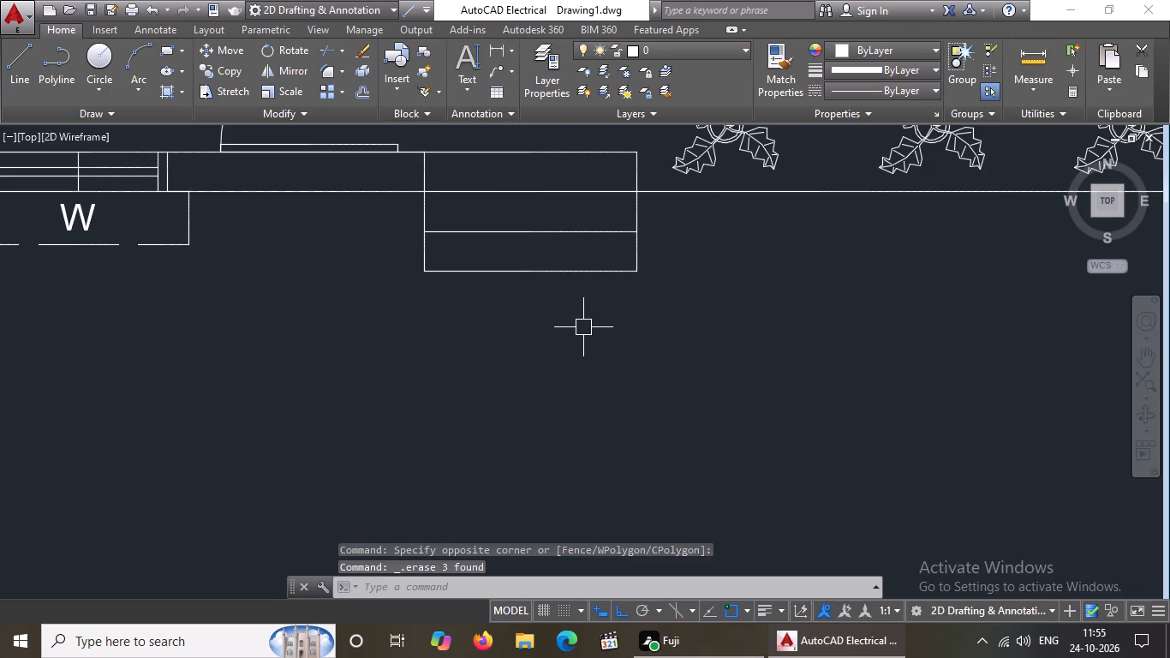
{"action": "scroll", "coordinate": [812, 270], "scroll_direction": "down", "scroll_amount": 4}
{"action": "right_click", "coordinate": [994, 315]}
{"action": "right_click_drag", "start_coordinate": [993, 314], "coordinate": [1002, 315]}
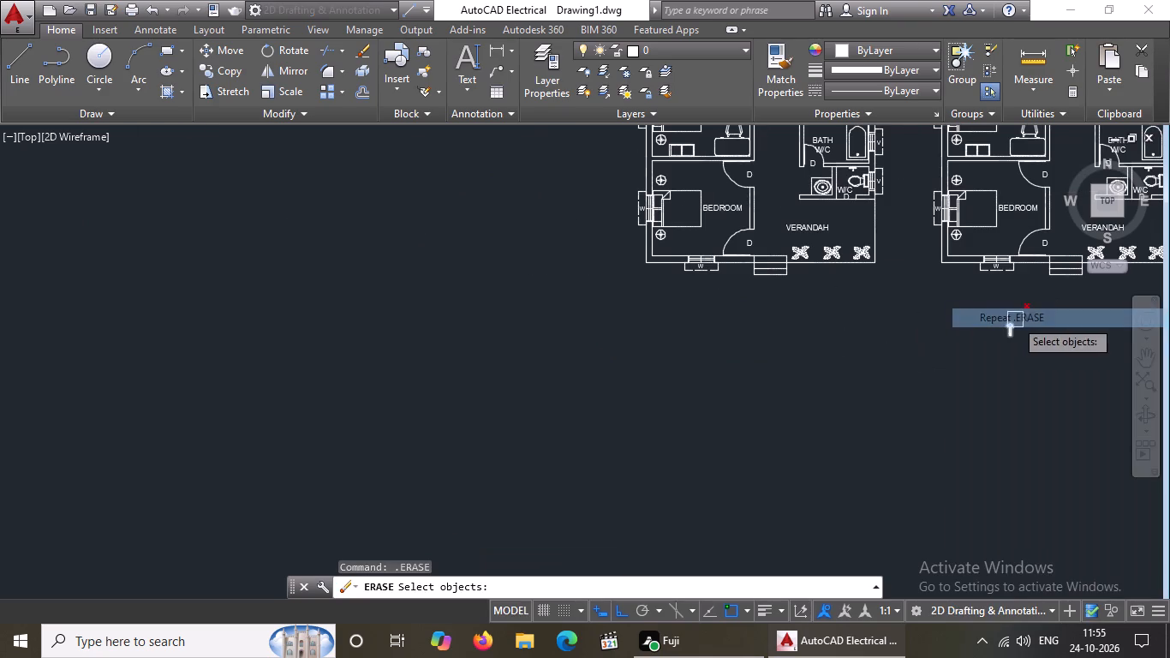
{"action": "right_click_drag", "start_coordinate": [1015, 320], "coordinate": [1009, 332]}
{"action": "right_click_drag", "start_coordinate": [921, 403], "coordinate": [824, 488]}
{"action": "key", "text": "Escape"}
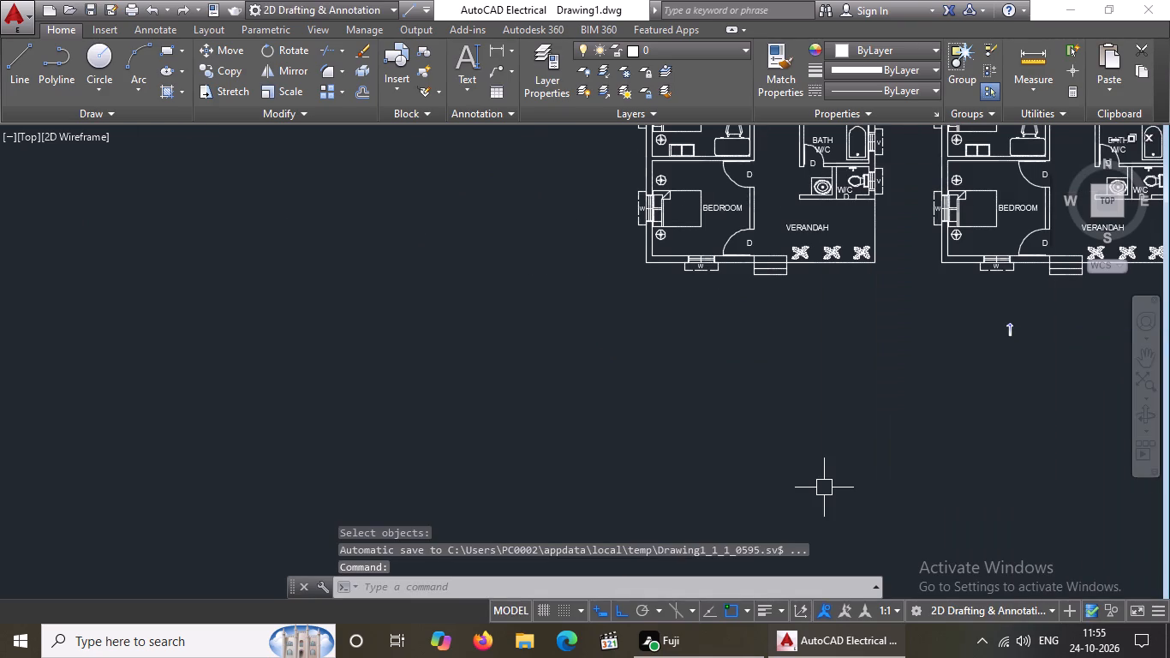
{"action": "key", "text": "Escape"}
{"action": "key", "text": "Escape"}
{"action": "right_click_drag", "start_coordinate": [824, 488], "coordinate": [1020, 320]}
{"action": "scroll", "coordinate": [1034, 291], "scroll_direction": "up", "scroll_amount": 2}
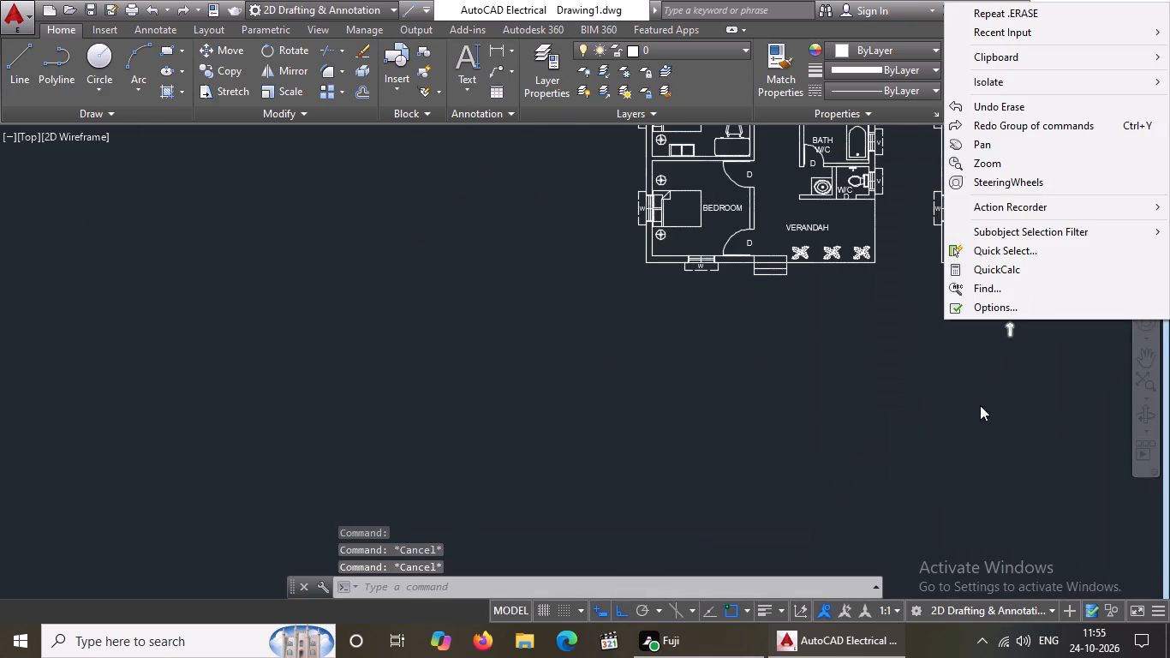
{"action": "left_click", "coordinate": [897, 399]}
Move the arrow block by the base of its arrowhead, with Ortho off, onto the middle of the original plan's verandah steps.
{"action": "left_click", "coordinate": [1026, 344]}
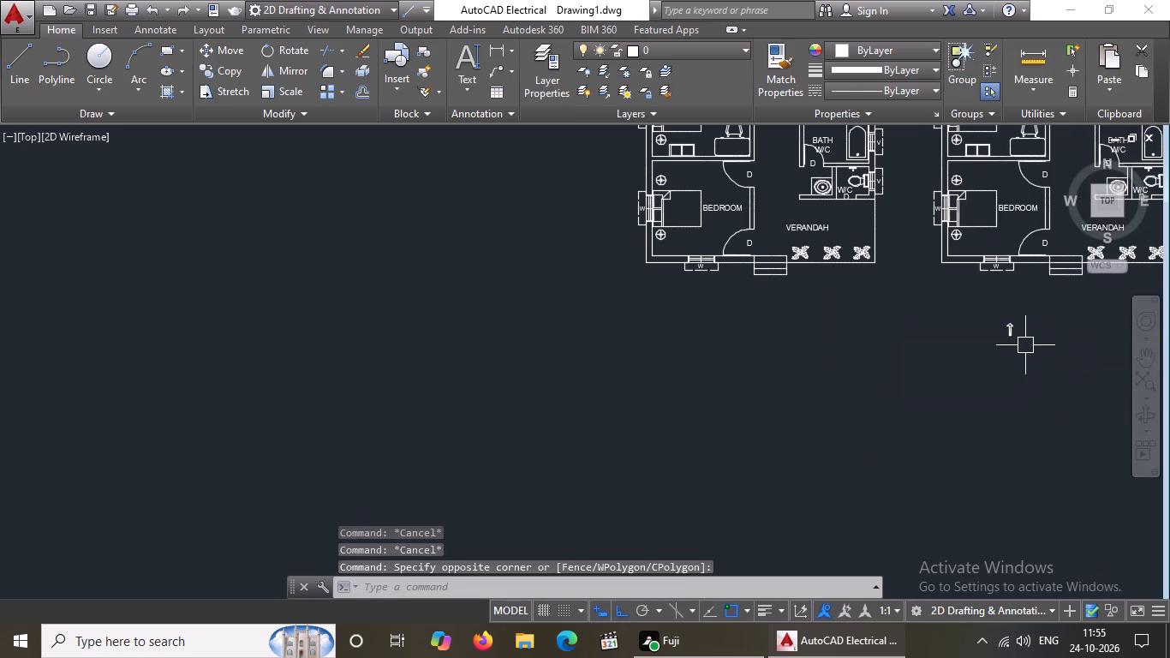
{"action": "scroll", "coordinate": [1023, 336], "scroll_direction": "up", "scroll_amount": 3}
{"action": "left_click", "coordinate": [959, 296]}
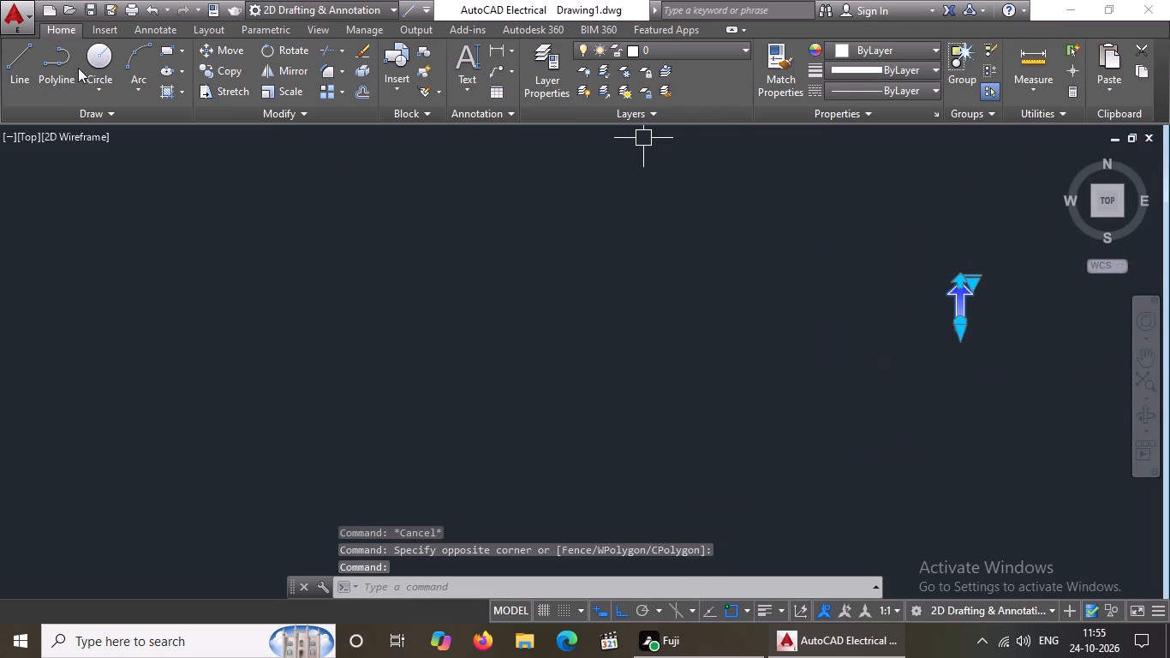
{"action": "left_click", "coordinate": [214, 51]}
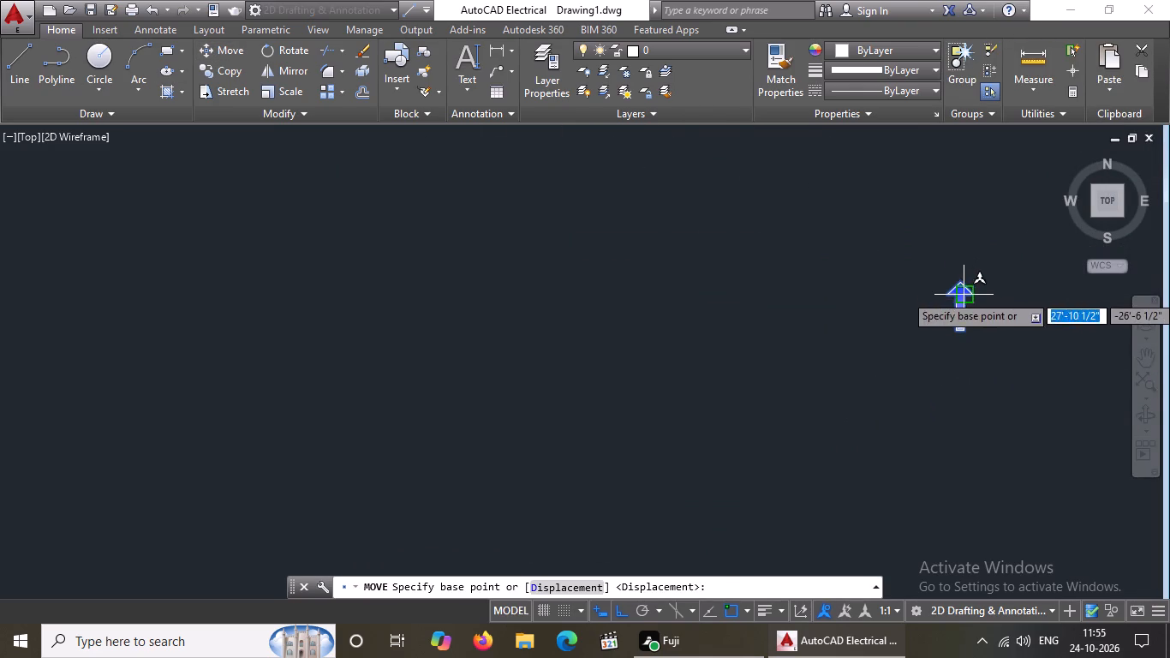
{"action": "left_click", "coordinate": [960, 295]}
{"action": "scroll", "coordinate": [462, 219], "scroll_direction": "down", "scroll_amount": 3}
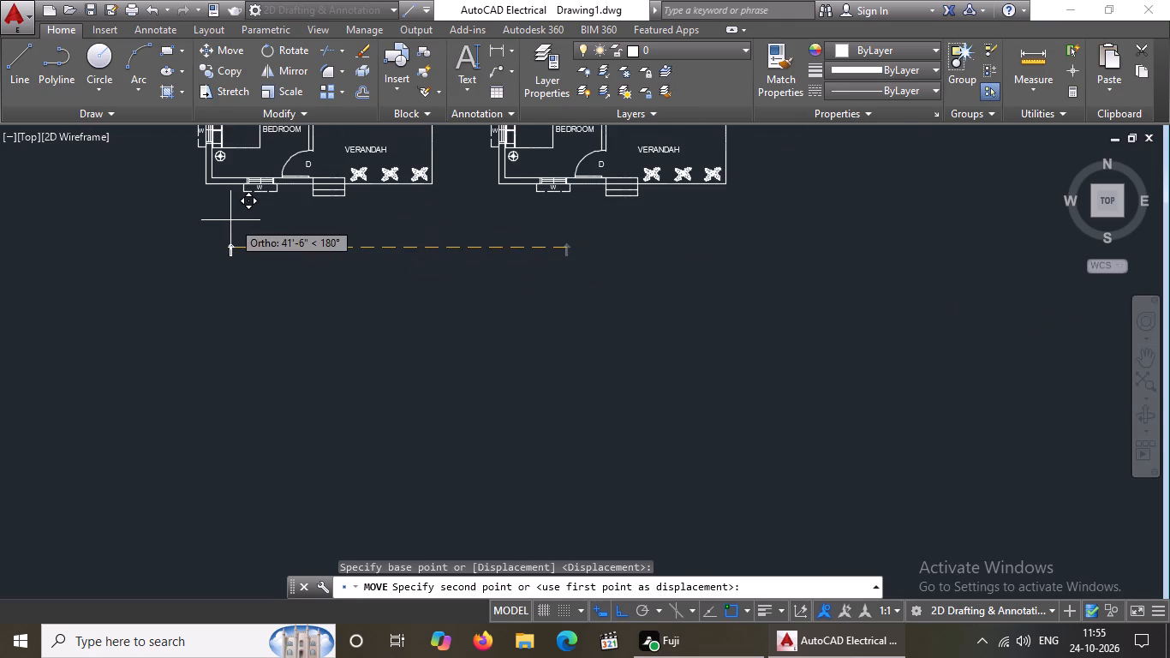
{"action": "middle_click_drag", "start_coordinate": [232, 230], "coordinate": [276, 332]}
{"action": "scroll", "coordinate": [372, 283], "scroll_direction": "up", "scroll_amount": 3}
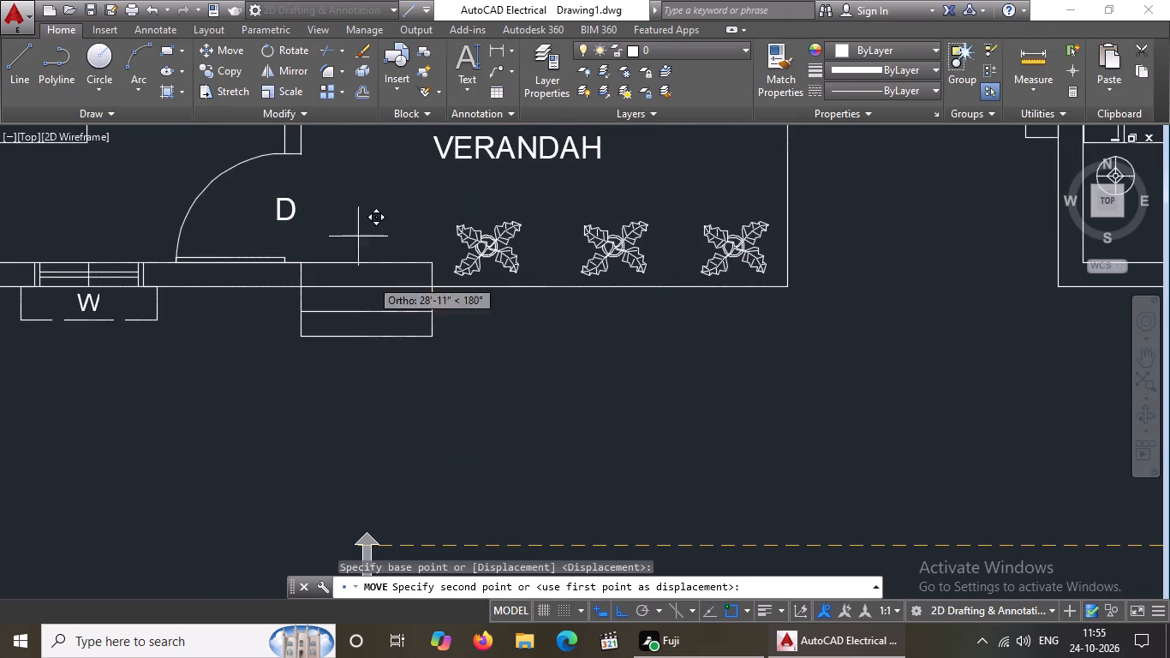
{"action": "left_click", "coordinate": [619, 610]}
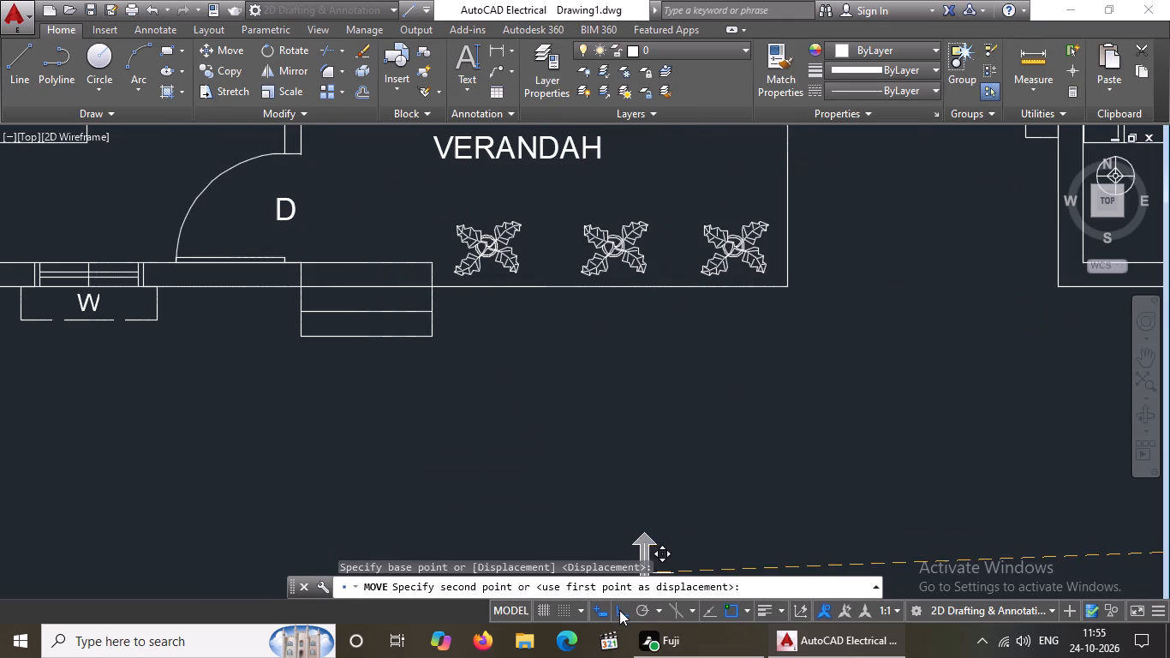
{"action": "scroll", "coordinate": [363, 295], "scroll_direction": "up", "scroll_amount": 2}
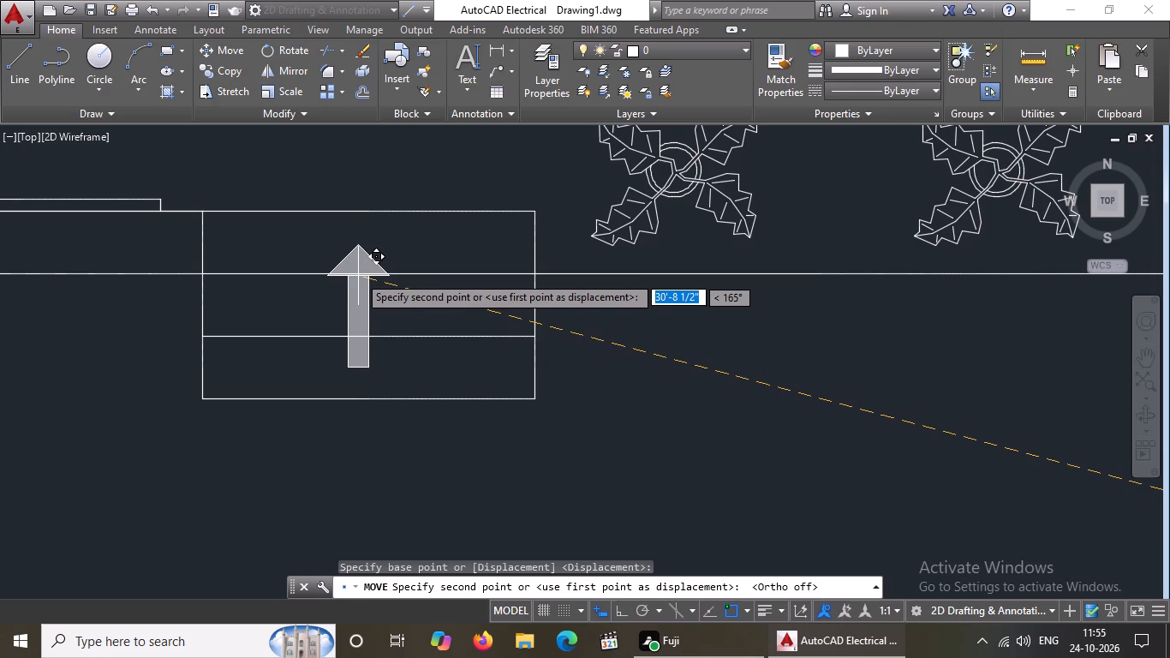
{"action": "left_click", "coordinate": [366, 277]}
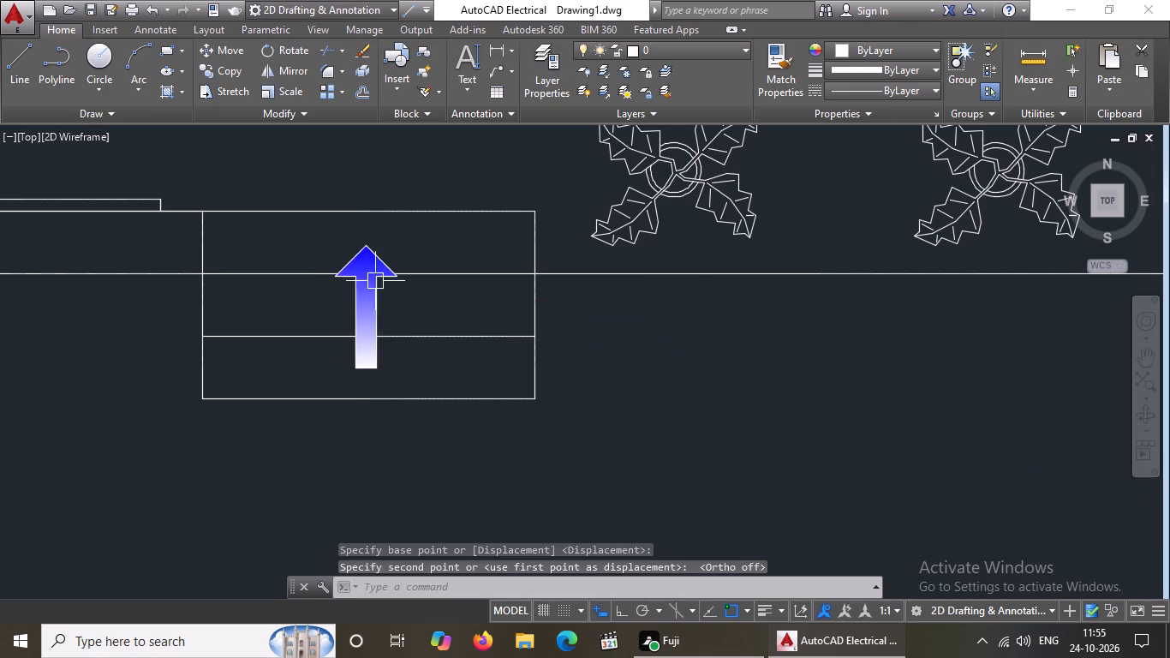
Trim the four easternmost tread lines of the original plan's upper stair flight just north of the line dividing the two flights.
{"action": "scroll", "coordinate": [392, 291], "scroll_direction": "down", "scroll_amount": 7}
{"action": "middle_click_drag", "start_coordinate": [398, 254], "coordinate": [398, 307]}
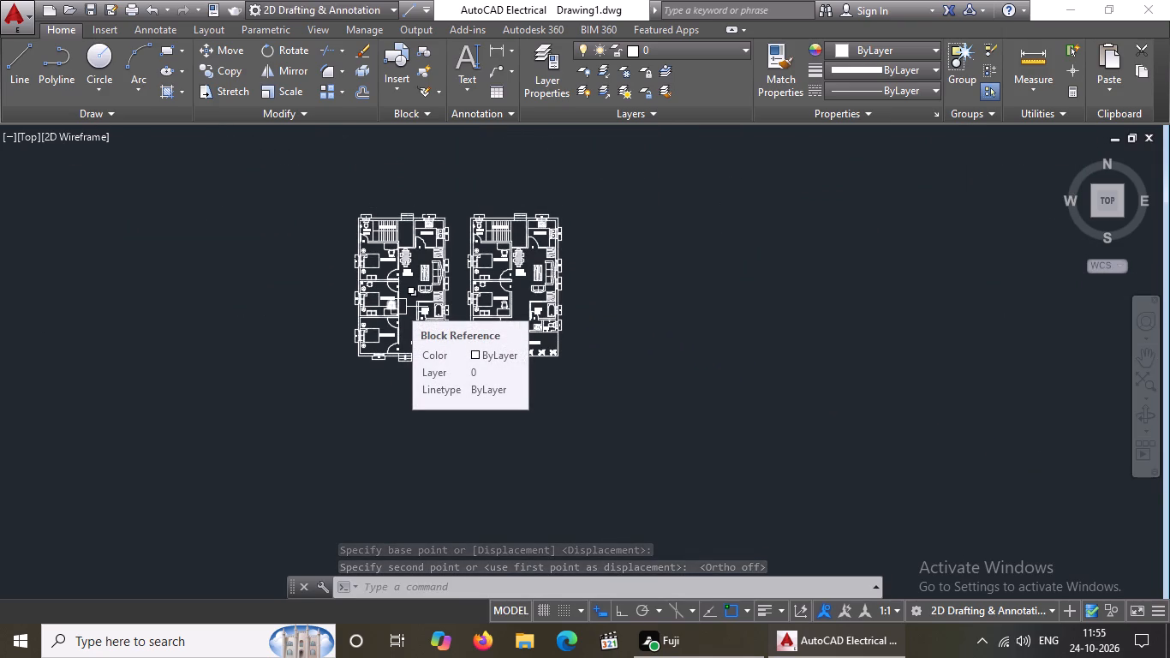
{"action": "middle_click_drag", "start_coordinate": [397, 296], "coordinate": [397, 350]}
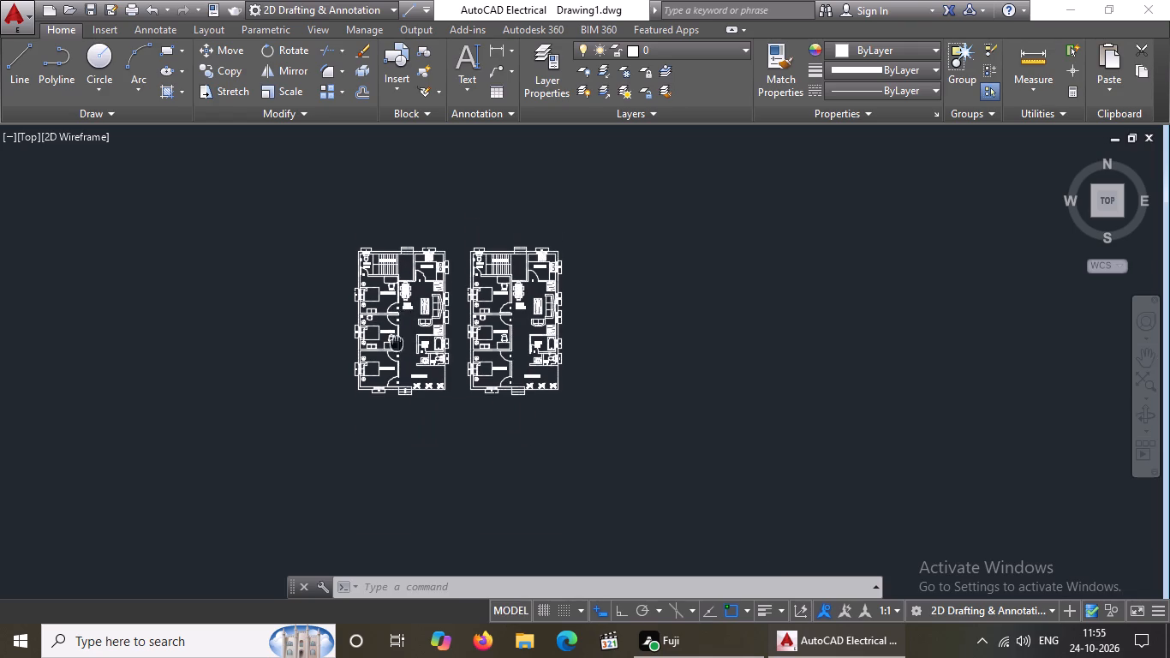
{"action": "middle_click_drag", "start_coordinate": [397, 350], "coordinate": [397, 372]}
{"action": "scroll", "coordinate": [382, 295], "scroll_direction": "up", "scroll_amount": 6}
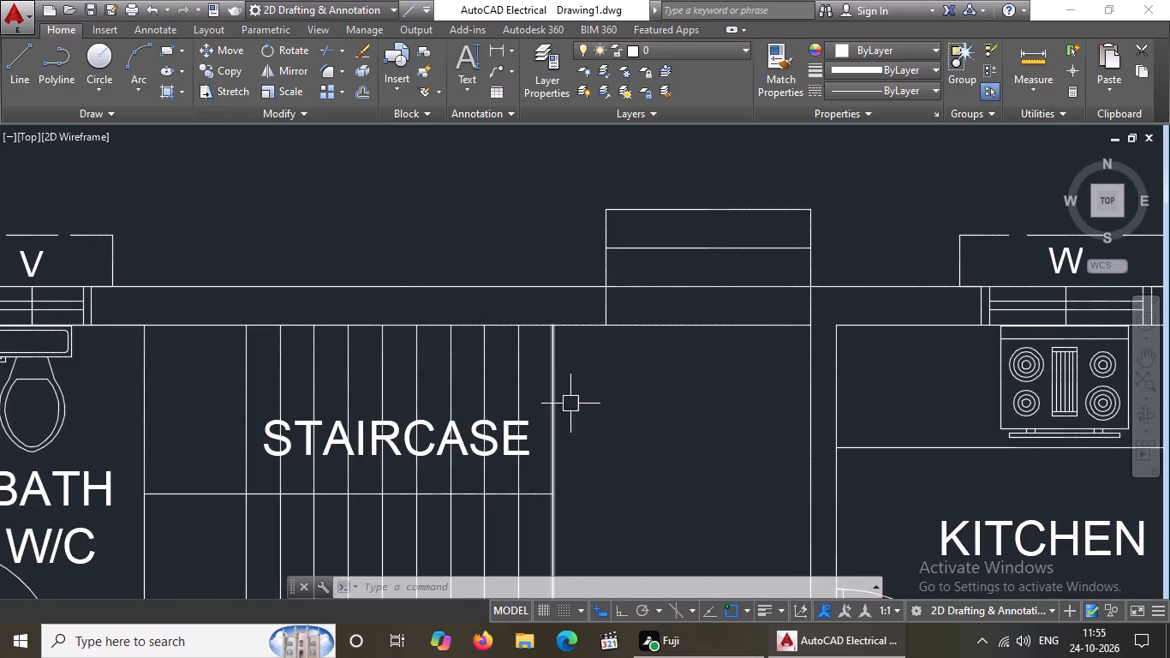
{"action": "key", "text": "Escape"}
{"action": "type", "text": "TR"}
{"action": "key", "text": "Return"}
{"action": "key", "text": "Return"}
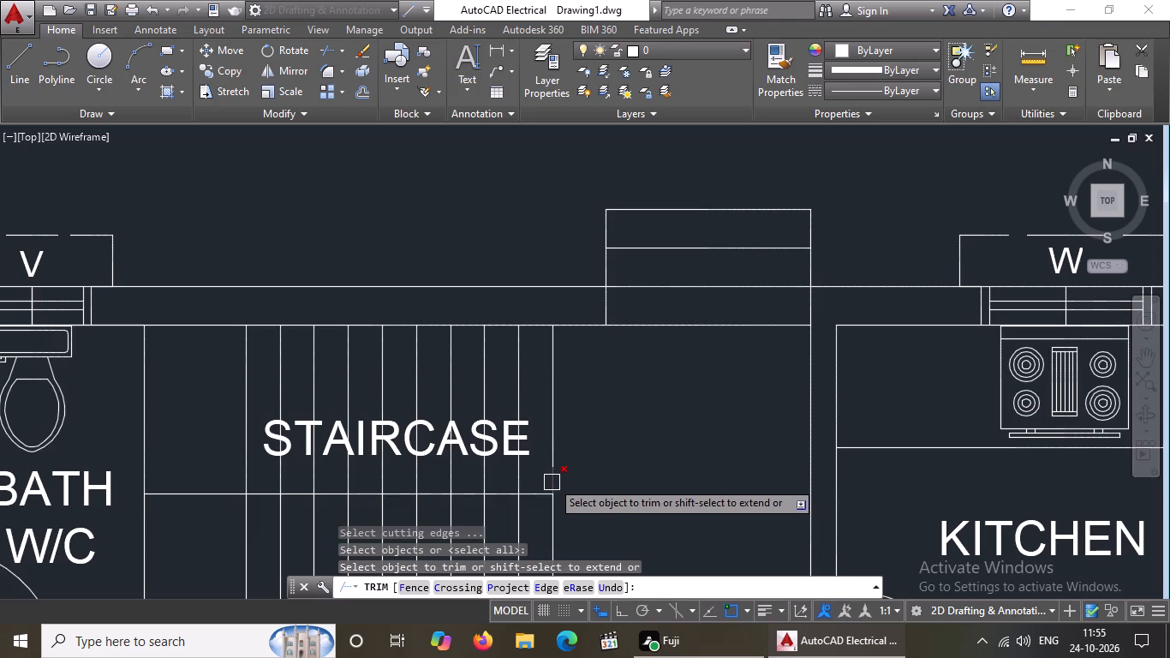
{"action": "scroll", "coordinate": [571, 456], "scroll_direction": "down", "scroll_amount": 3}
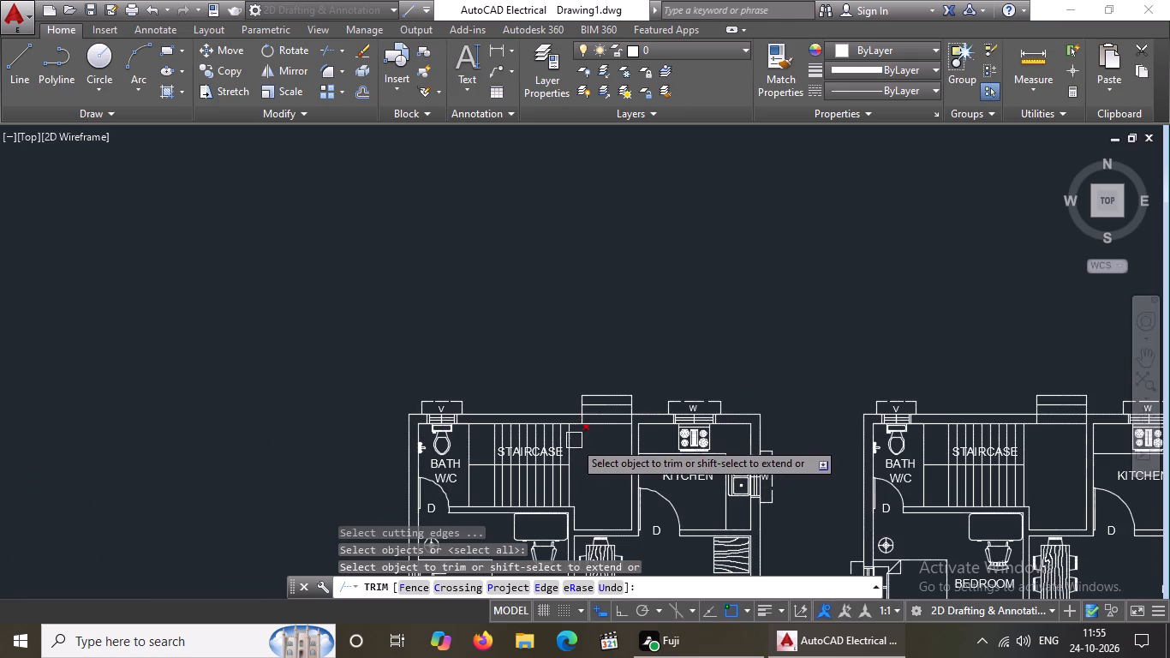
{"action": "scroll", "coordinate": [567, 464], "scroll_direction": "up", "scroll_amount": 3}
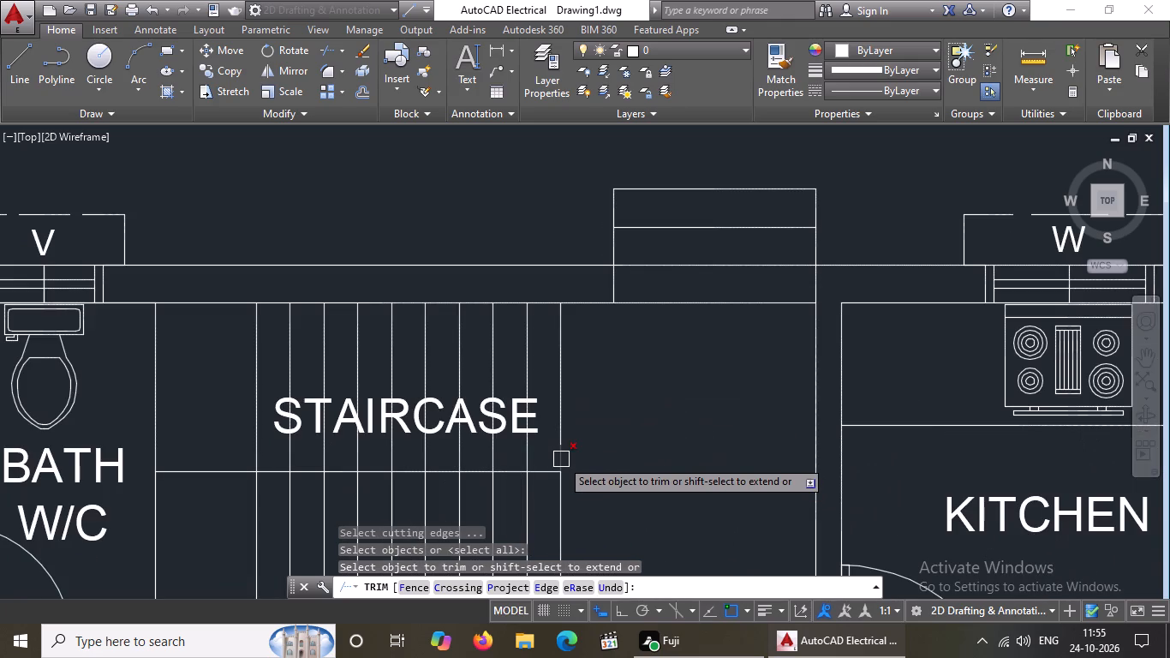
{"action": "left_click", "coordinate": [563, 459]}
{"action": "left_click", "coordinate": [525, 456]}
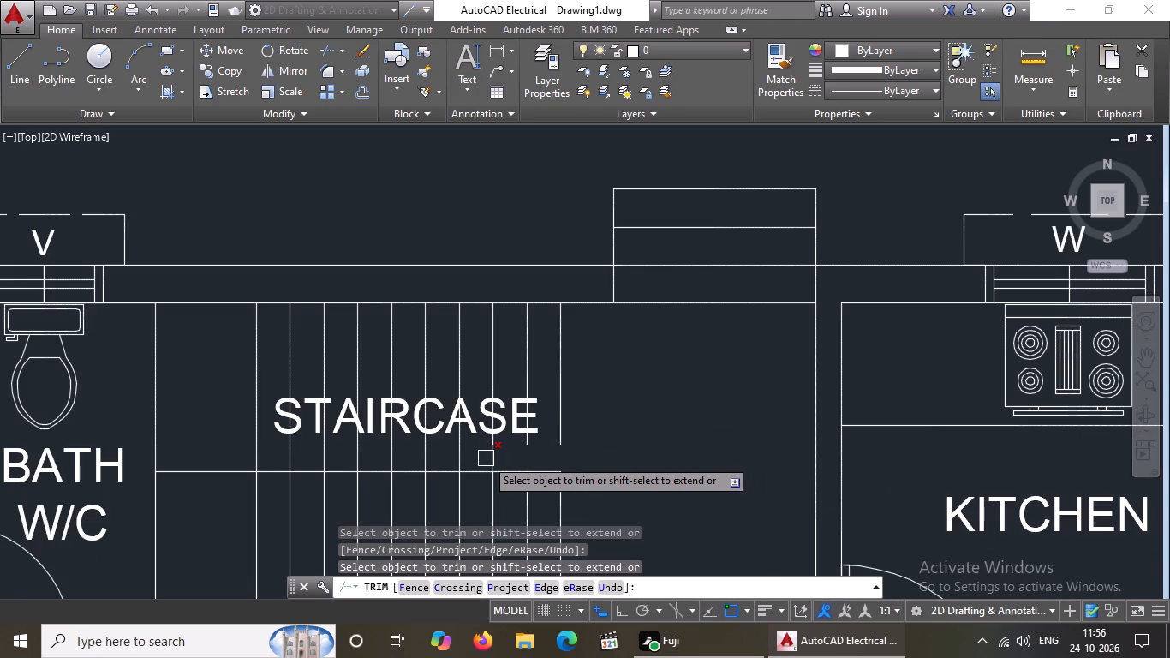
{"action": "left_click", "coordinate": [486, 458]}
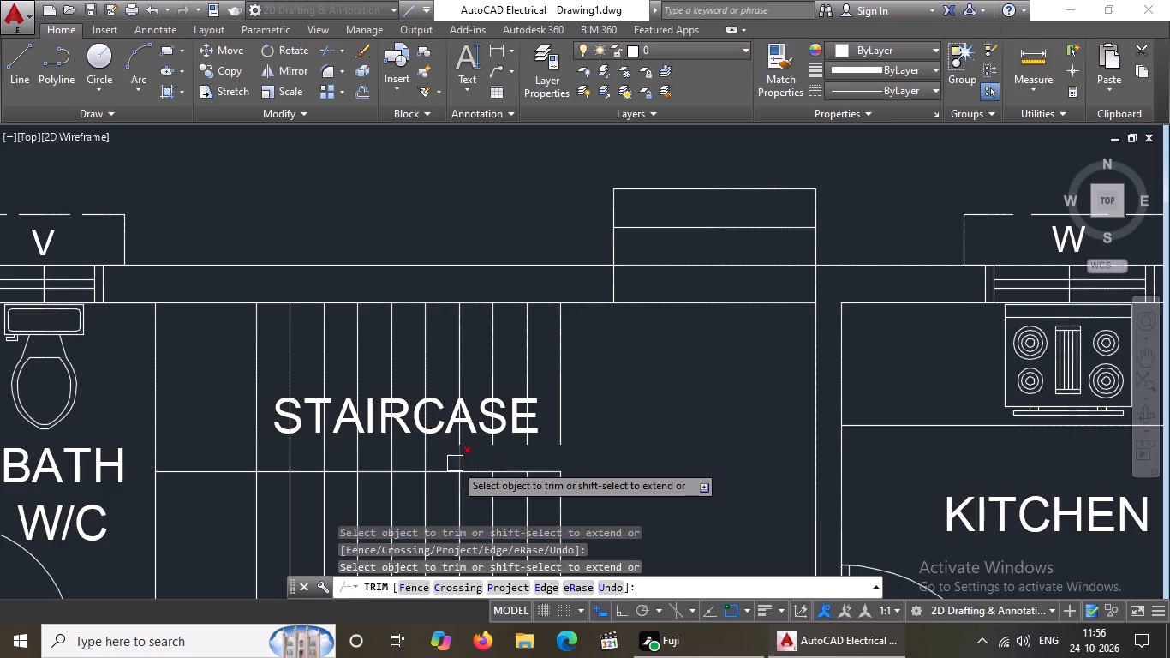
{"action": "left_click", "coordinate": [455, 464]}
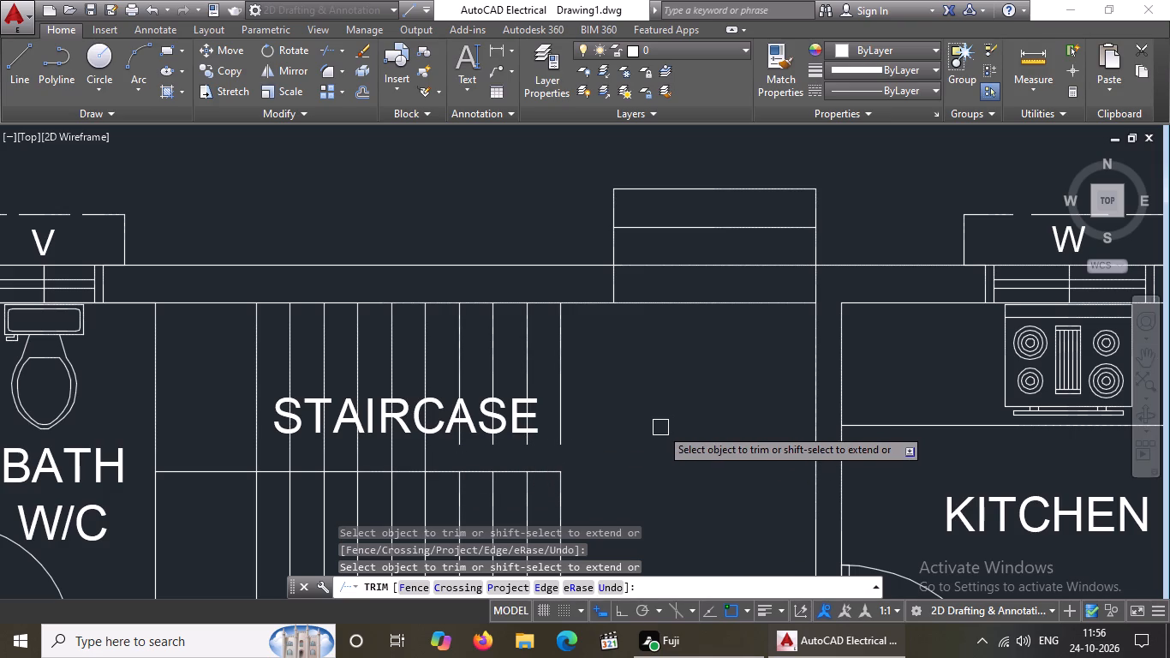
{"action": "key", "text": "Escape"}
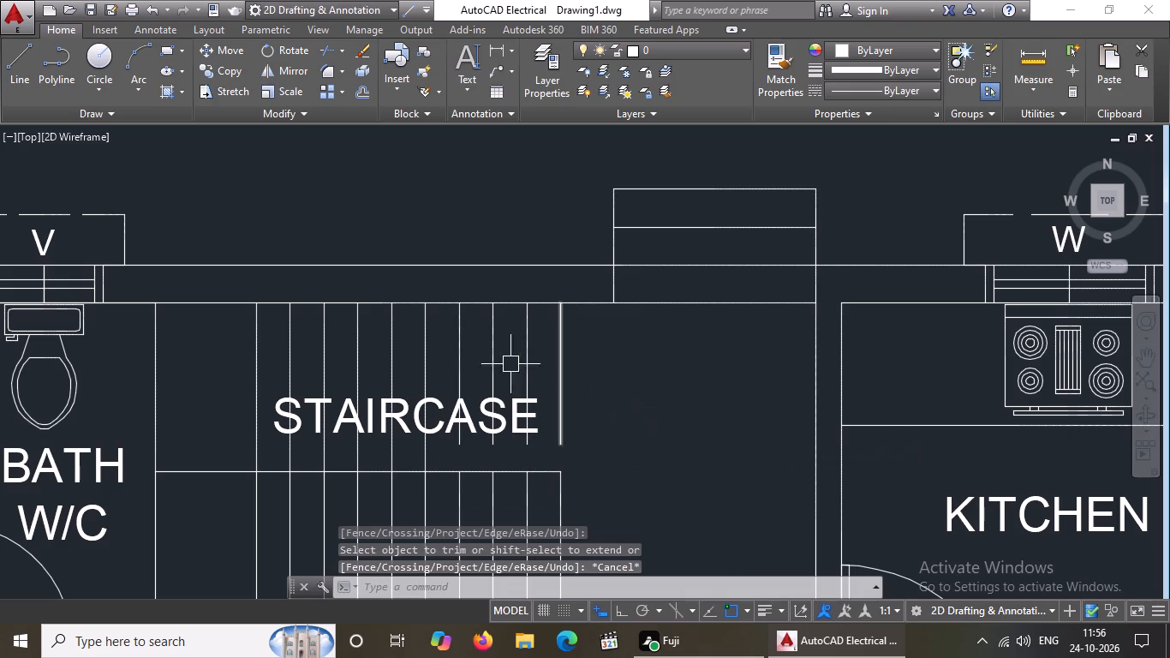
Delete the remaining northern pieces of the four easternmost tread lines in the original plan's upper stair flight.
{"action": "left_click", "coordinate": [461, 351]}
{"action": "key", "text": "Delete"}
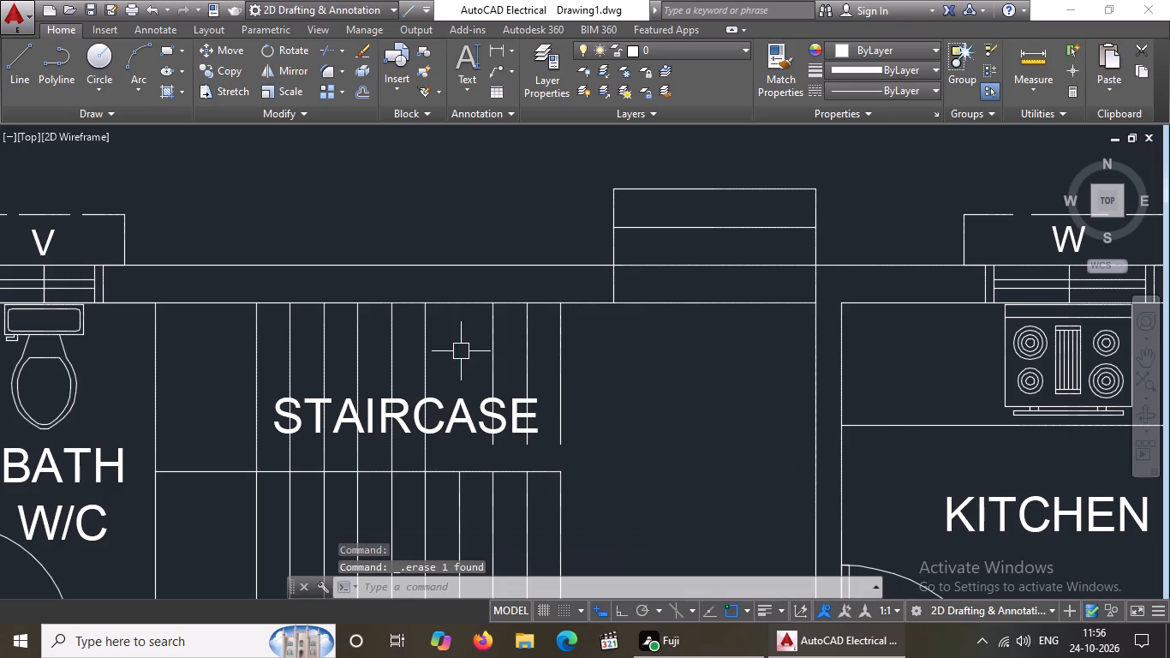
{"action": "left_click", "coordinate": [494, 335]}
{"action": "key", "text": "Delete"}
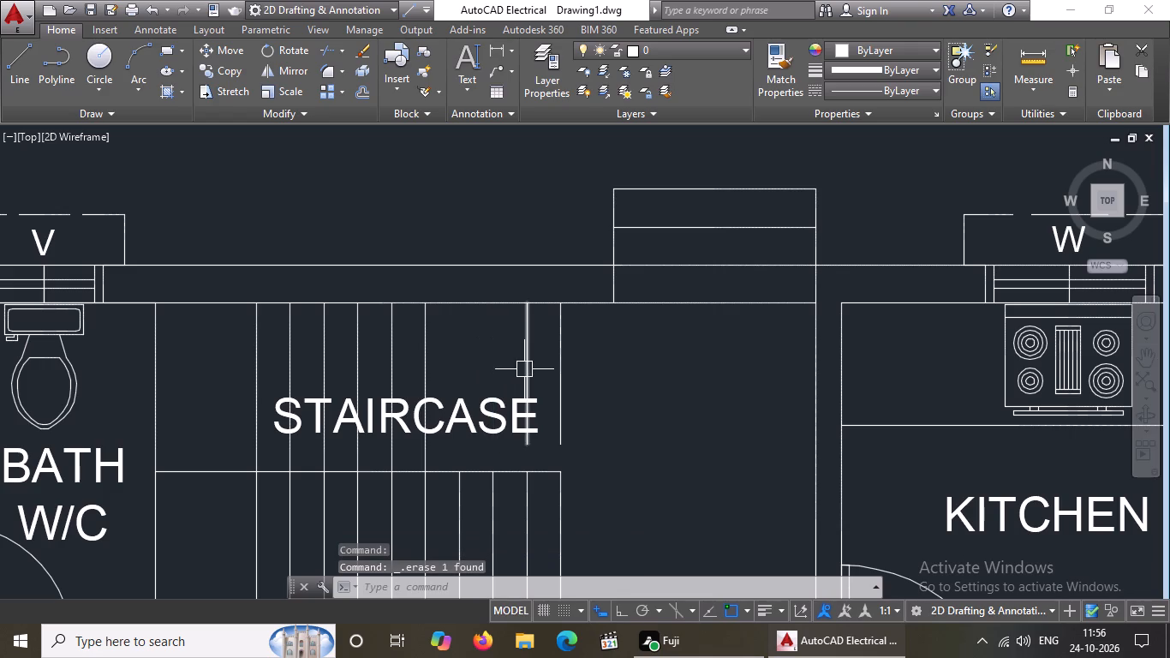
{"action": "left_click", "coordinate": [525, 369]}
{"action": "key", "text": "Delete"}
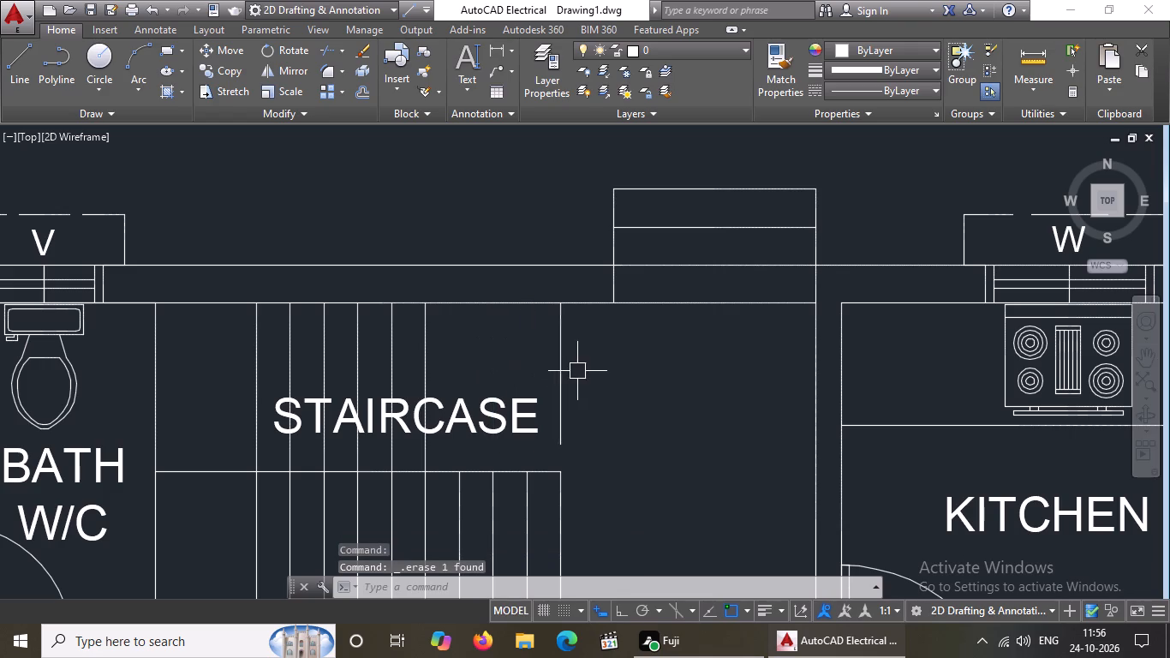
{"action": "left_click", "coordinate": [558, 377]}
{"action": "key", "text": "Delete"}
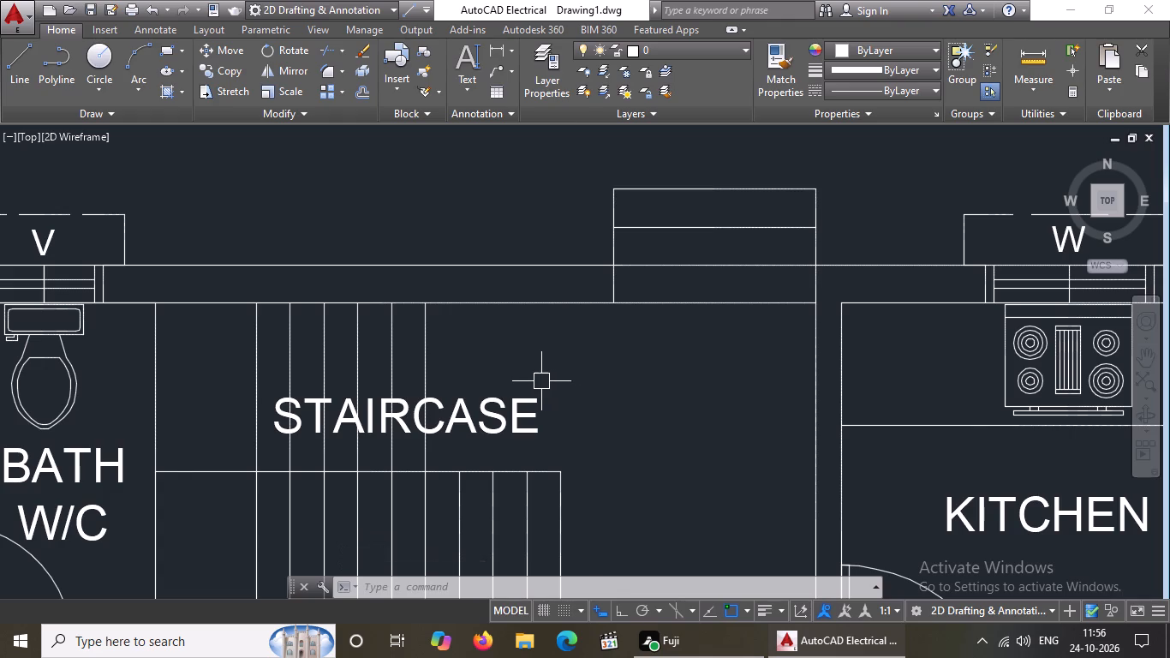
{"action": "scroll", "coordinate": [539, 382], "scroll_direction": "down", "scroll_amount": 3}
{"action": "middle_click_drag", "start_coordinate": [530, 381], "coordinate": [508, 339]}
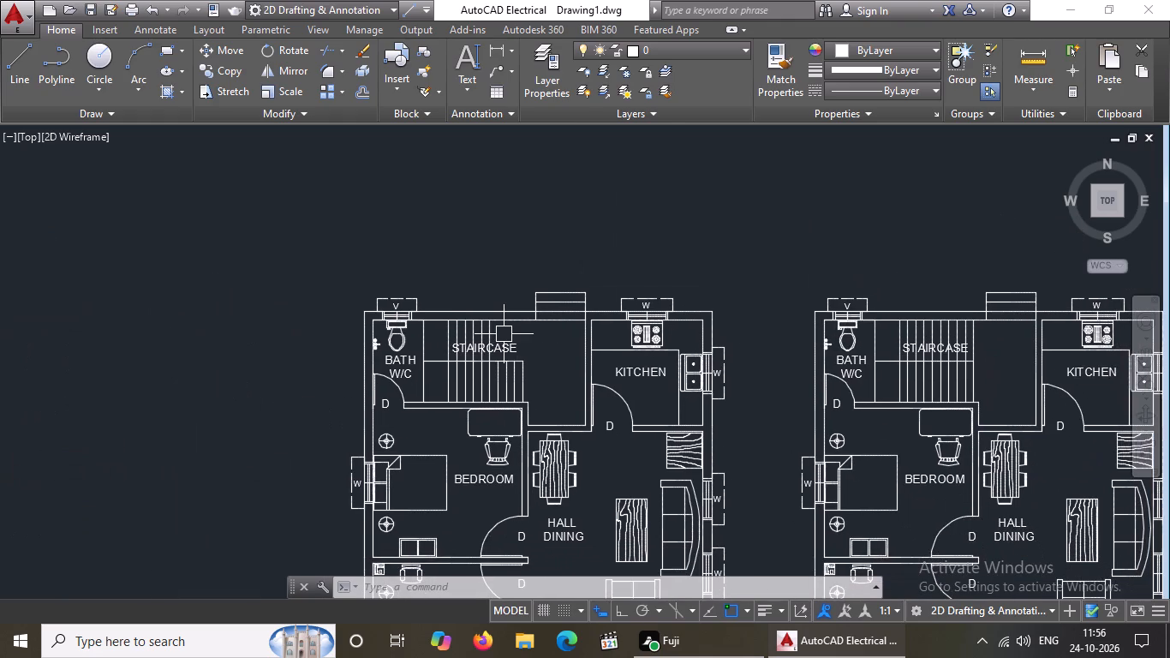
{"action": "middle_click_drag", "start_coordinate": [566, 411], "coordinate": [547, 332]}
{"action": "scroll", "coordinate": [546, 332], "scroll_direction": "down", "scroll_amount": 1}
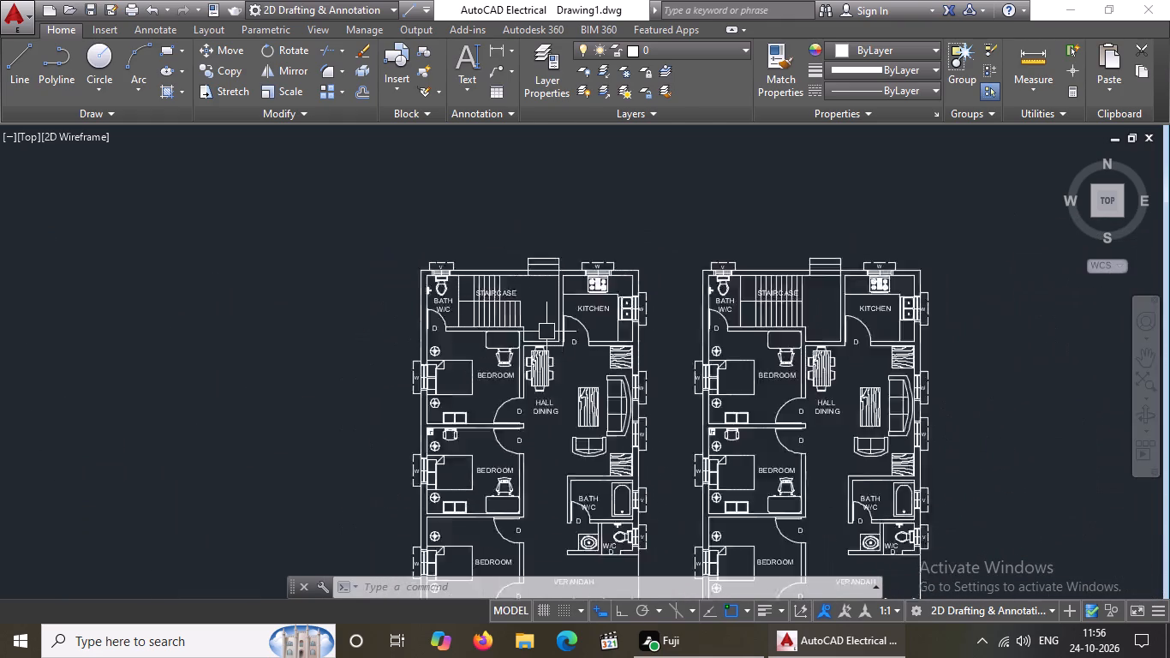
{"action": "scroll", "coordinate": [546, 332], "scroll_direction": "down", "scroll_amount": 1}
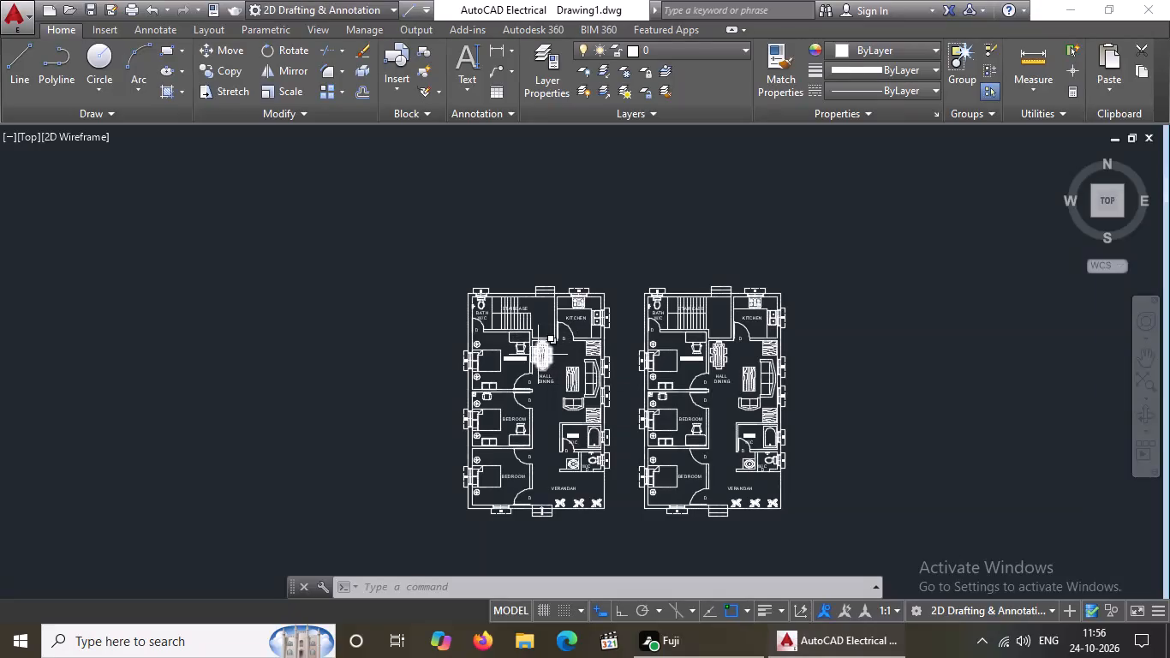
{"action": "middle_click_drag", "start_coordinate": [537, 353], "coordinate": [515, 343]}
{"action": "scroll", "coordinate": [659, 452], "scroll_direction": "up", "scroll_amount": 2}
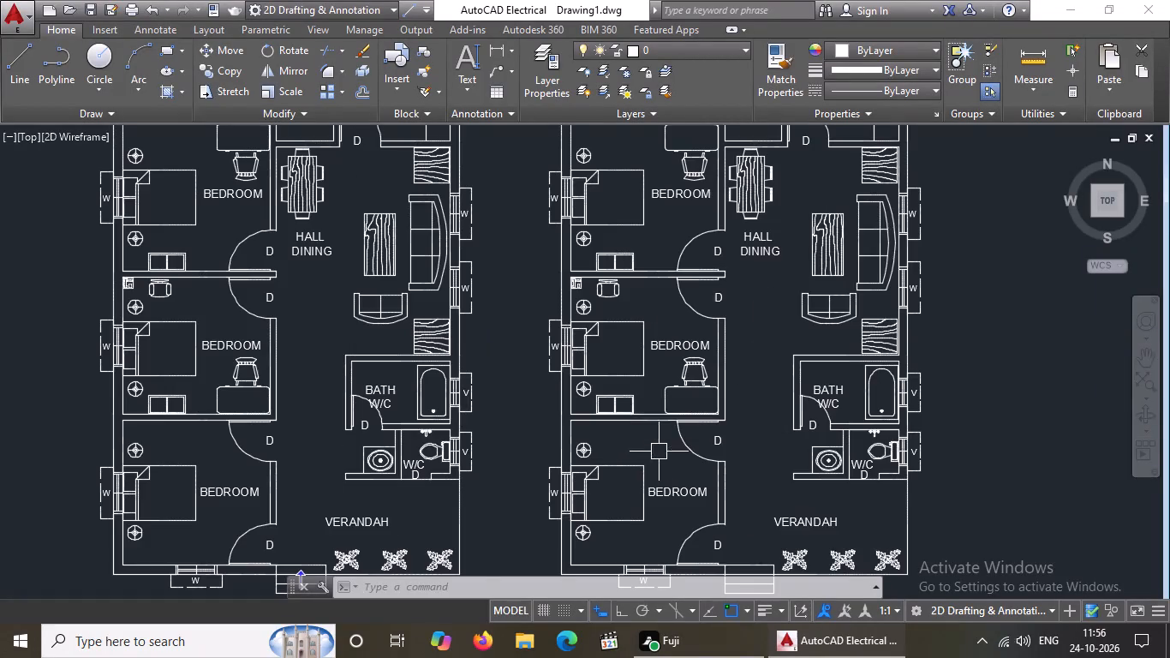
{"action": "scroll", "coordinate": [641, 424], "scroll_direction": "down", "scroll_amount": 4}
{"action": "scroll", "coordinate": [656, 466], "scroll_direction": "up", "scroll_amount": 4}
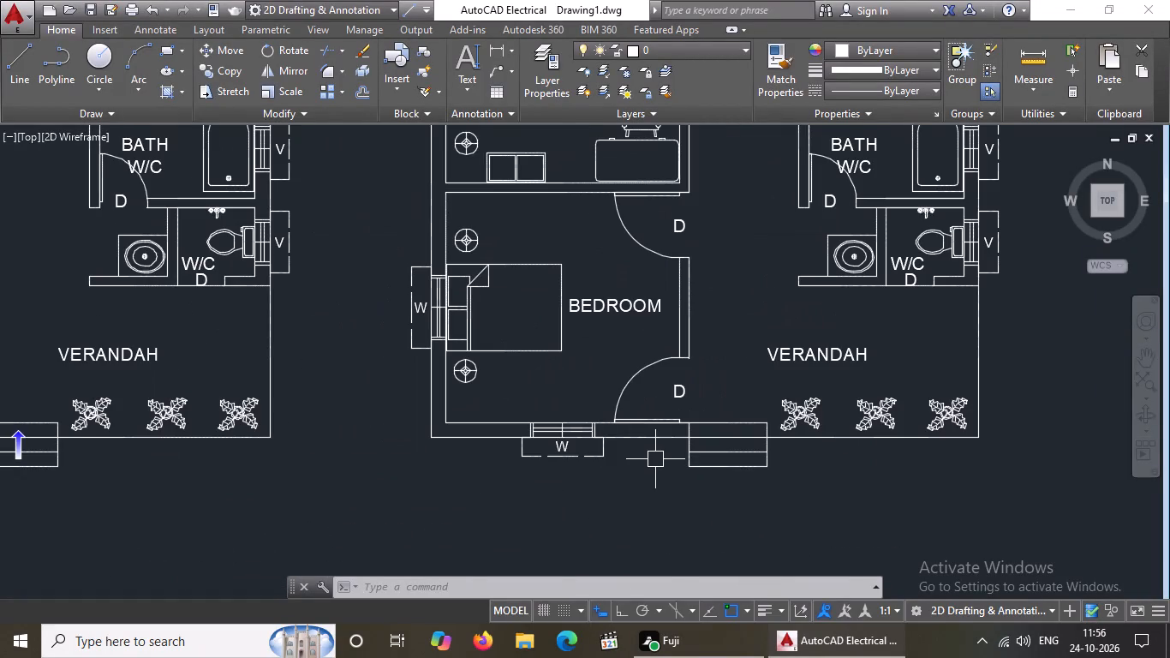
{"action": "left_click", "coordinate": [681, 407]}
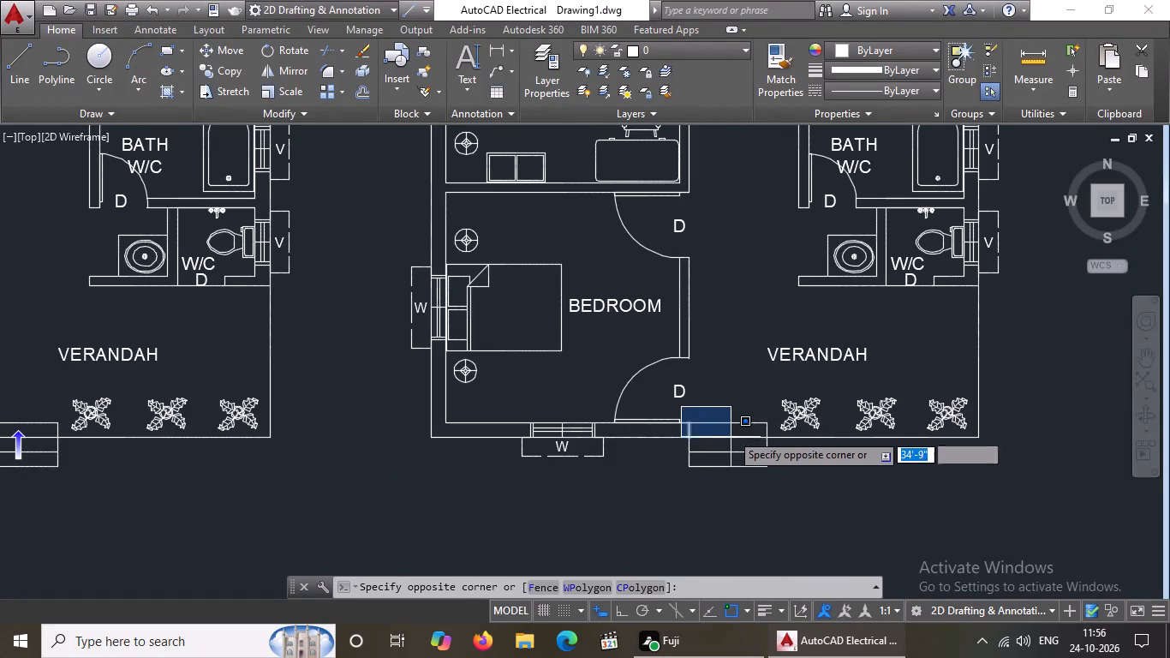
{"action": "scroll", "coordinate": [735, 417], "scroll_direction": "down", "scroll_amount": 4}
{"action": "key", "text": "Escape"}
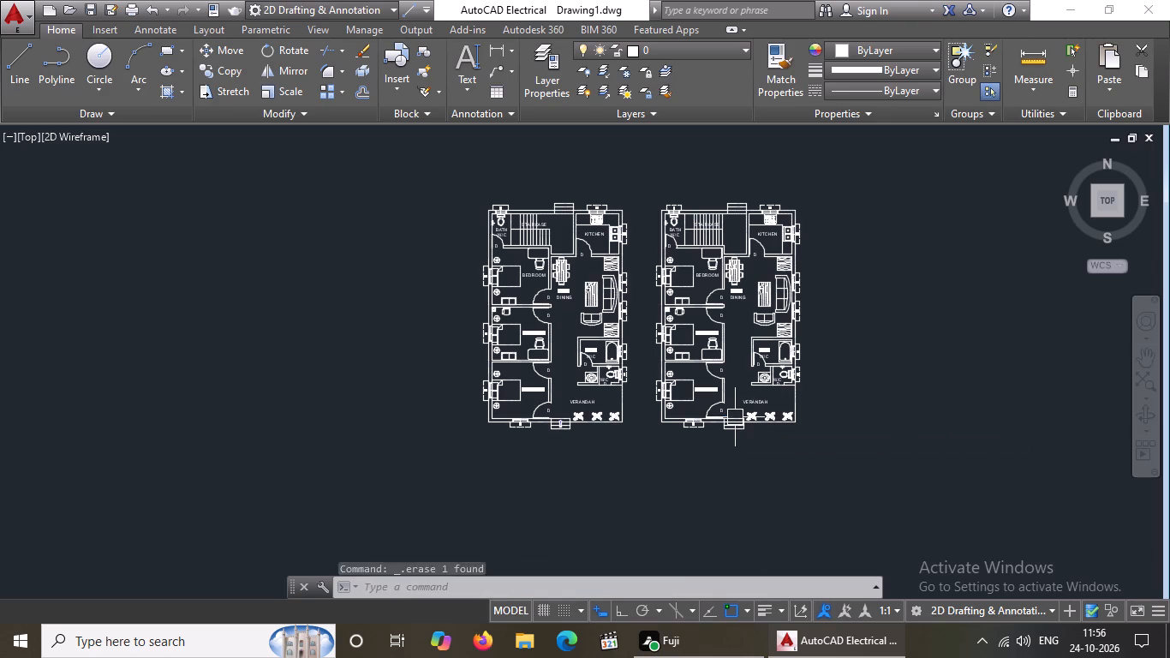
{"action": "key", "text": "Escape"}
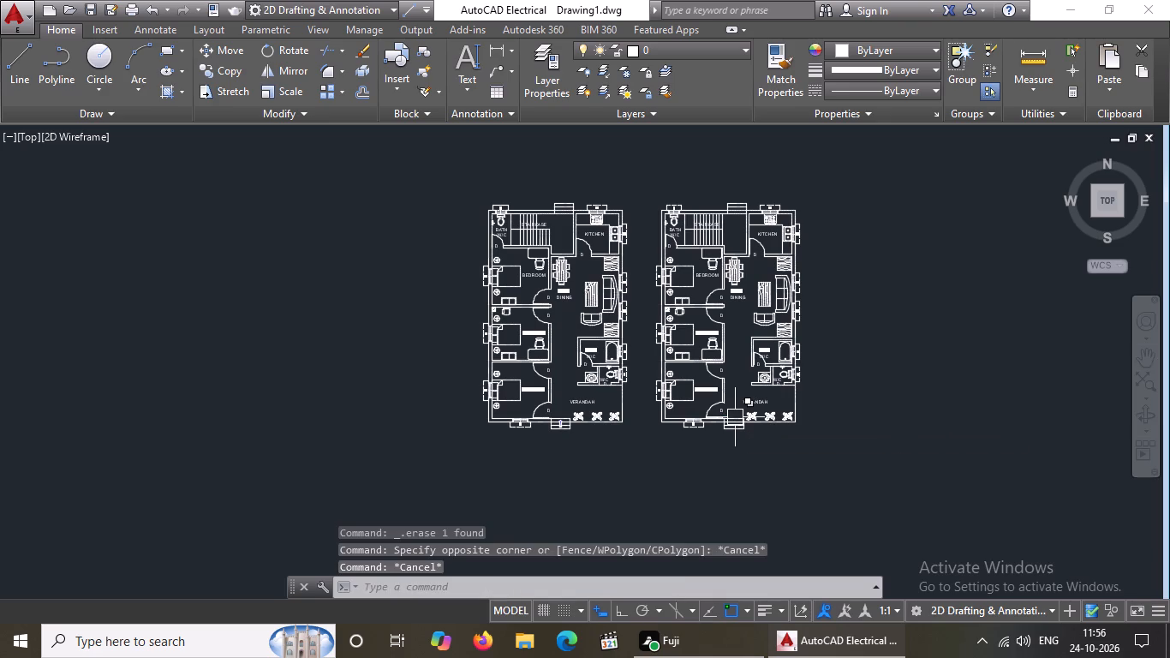
Delete the south-wall window with its W label from the southernmost bedroom of the copied plan.
{"action": "scroll", "coordinate": [735, 429], "scroll_direction": "up", "scroll_amount": 5}
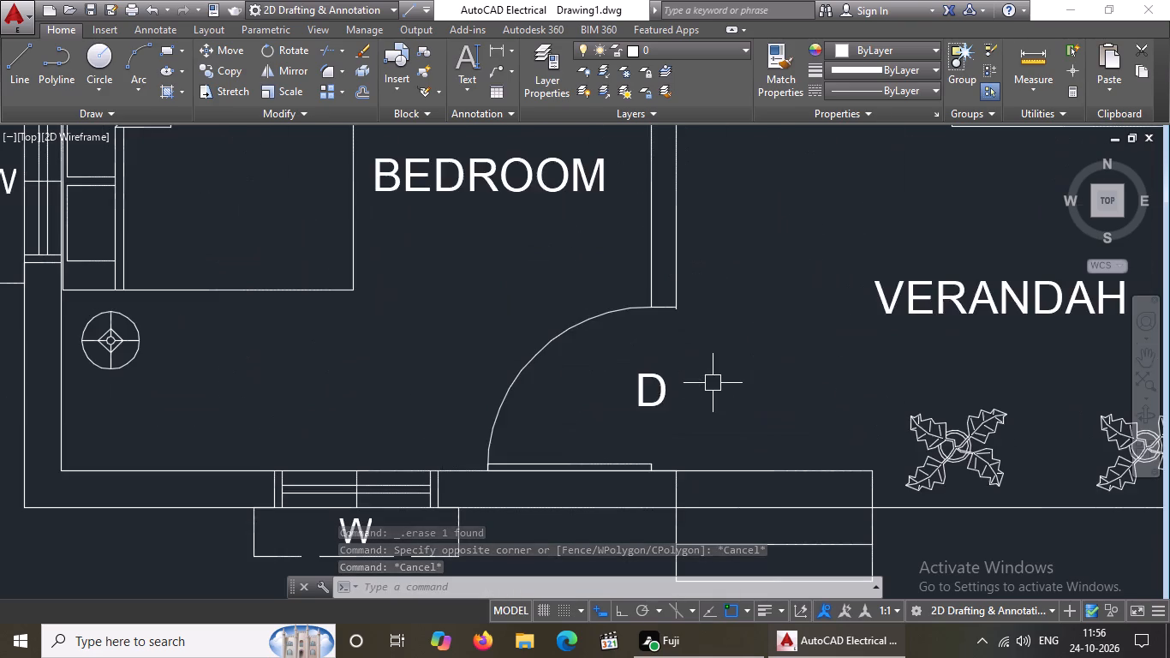
{"action": "scroll", "coordinate": [481, 385], "scroll_direction": "down", "scroll_amount": 3}
{"action": "left_click", "coordinate": [434, 392]}
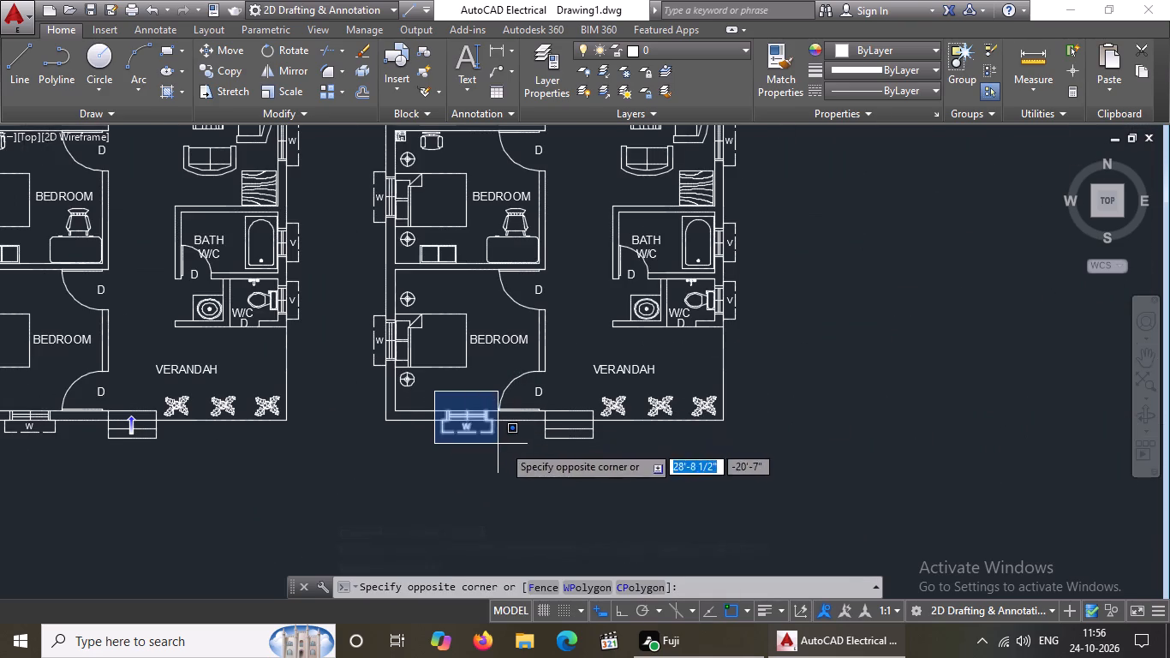
{"action": "left_click", "coordinate": [511, 448]}
{"action": "key", "text": "Delete"}
{"action": "key", "text": "Delete"}
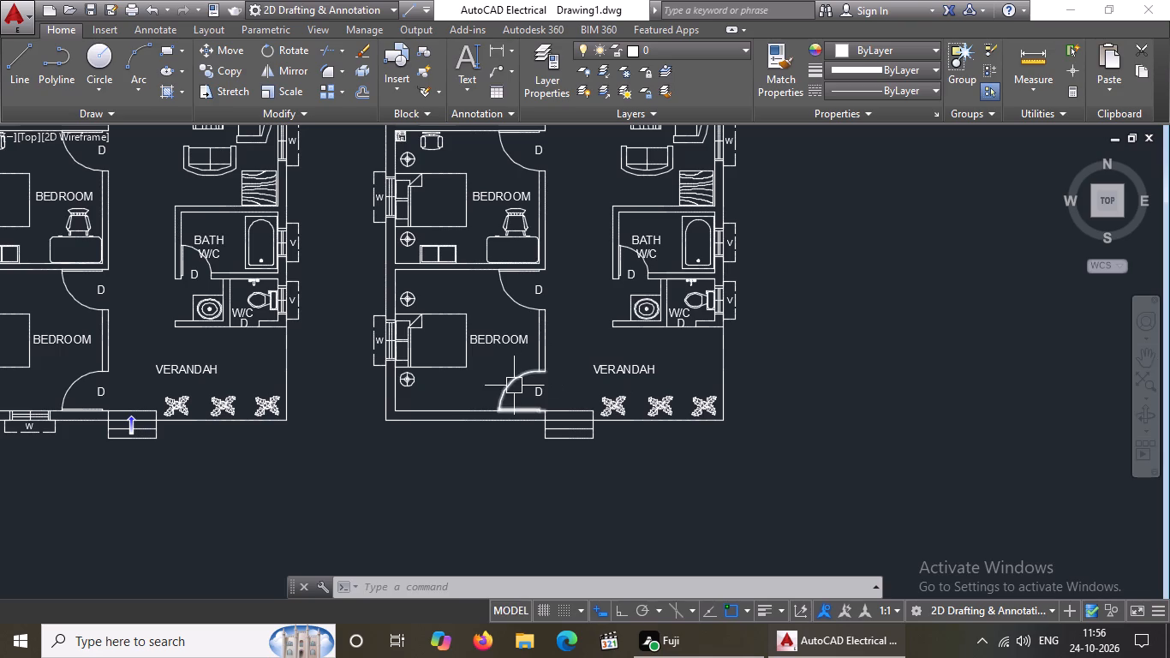
Delete the copied plan's verandah steps, together with the plant beside them and the D label of the adjacent bedroom door.
{"action": "left_click", "coordinate": [581, 378]}
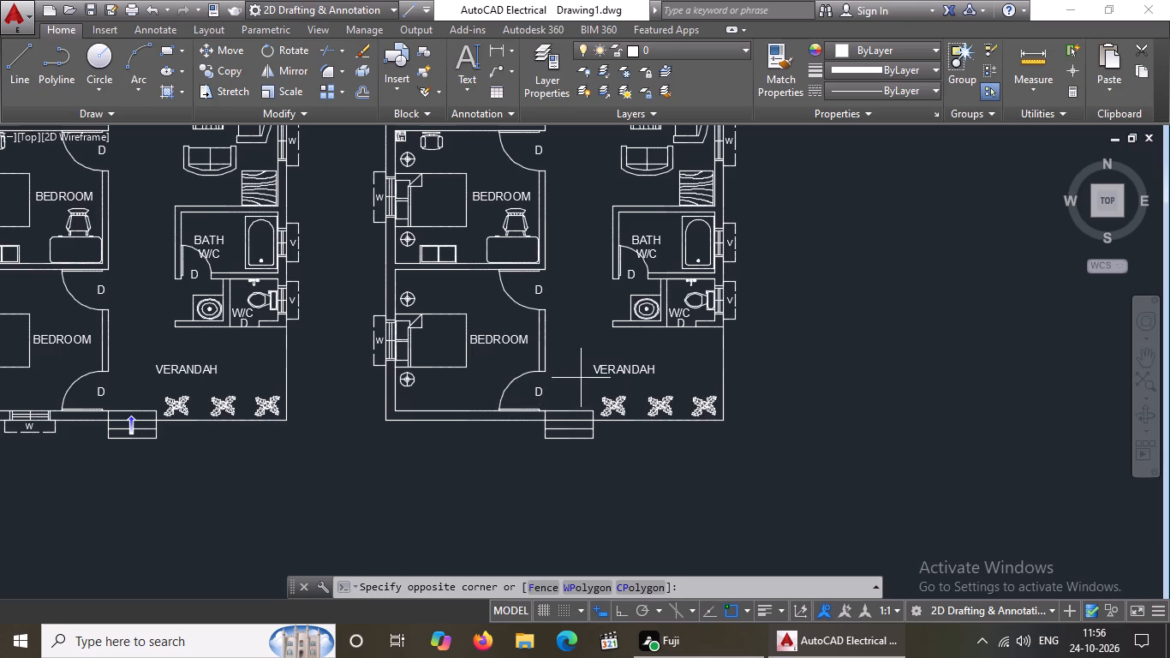
{"action": "left_click", "coordinate": [639, 452]}
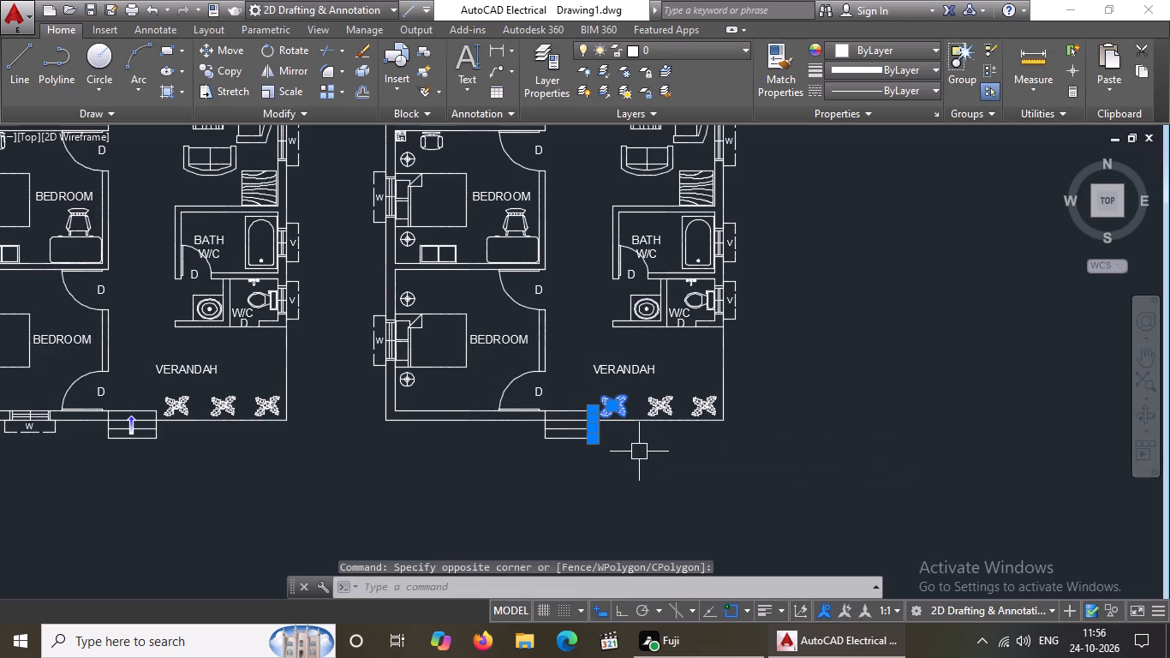
{"action": "key", "text": "Delete"}
{"action": "key", "text": "Delete"}
{"action": "key", "text": "Delete"}
{"action": "key", "text": "Delete"}
{"action": "key", "text": "Delete"}
{"action": "key", "text": "Delete"}
{"action": "key", "text": "Delete"}
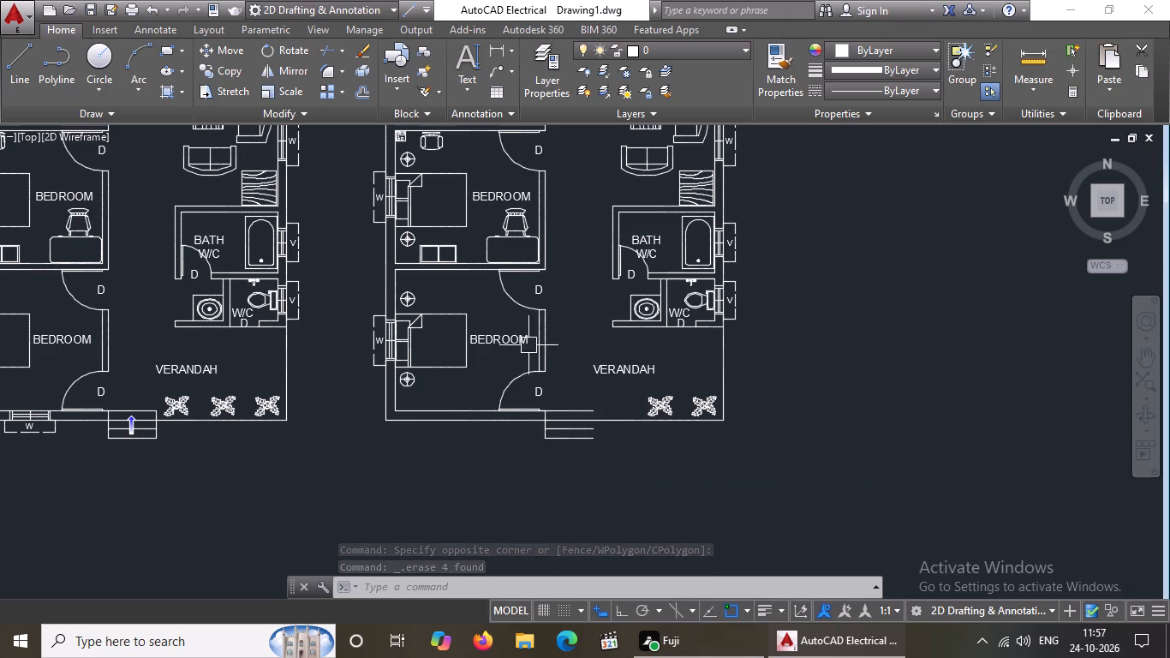
{"action": "left_click", "coordinate": [544, 386]}
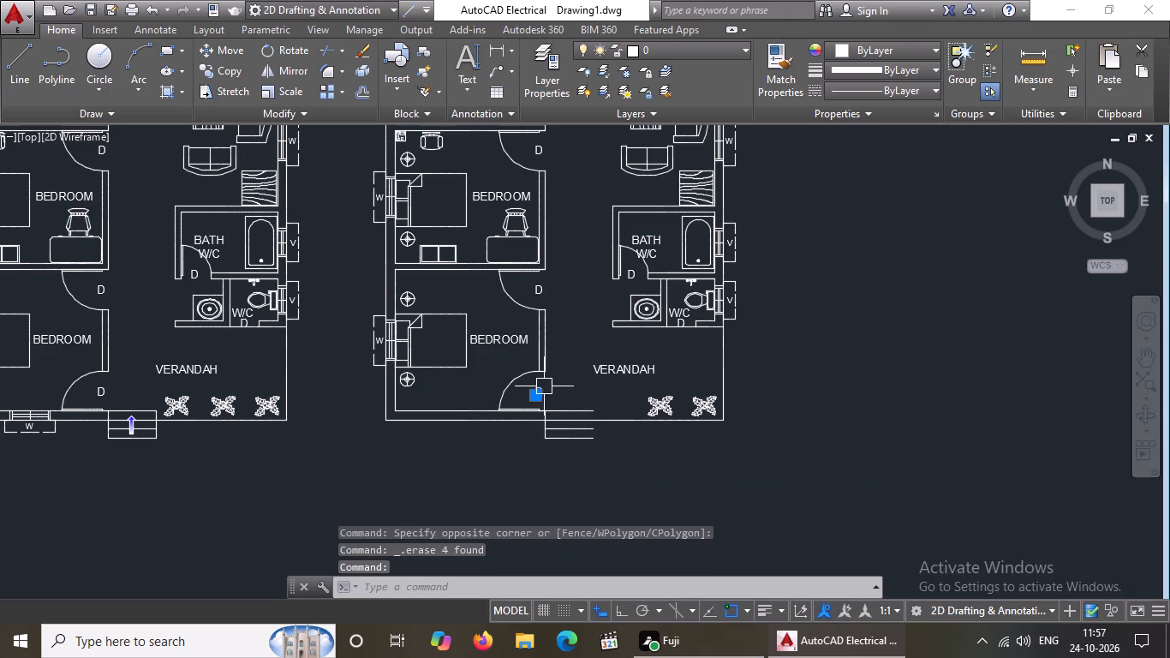
{"action": "key", "text": "Delete"}
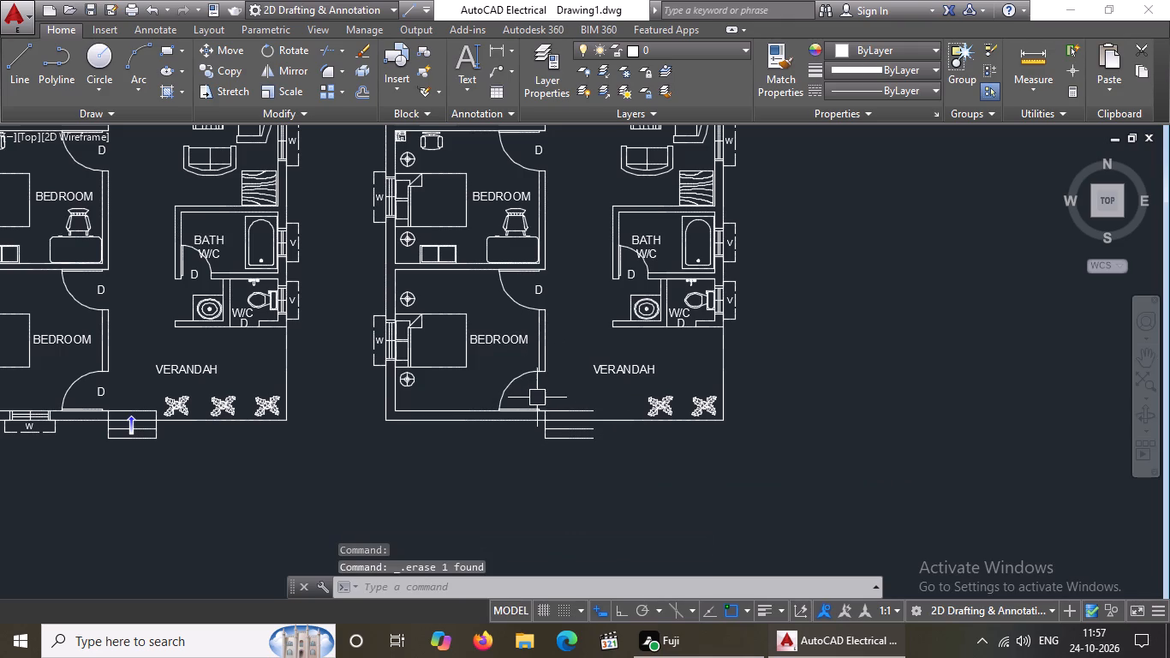
{"action": "left_click", "coordinate": [536, 399]}
{"action": "left_click", "coordinate": [641, 549]}
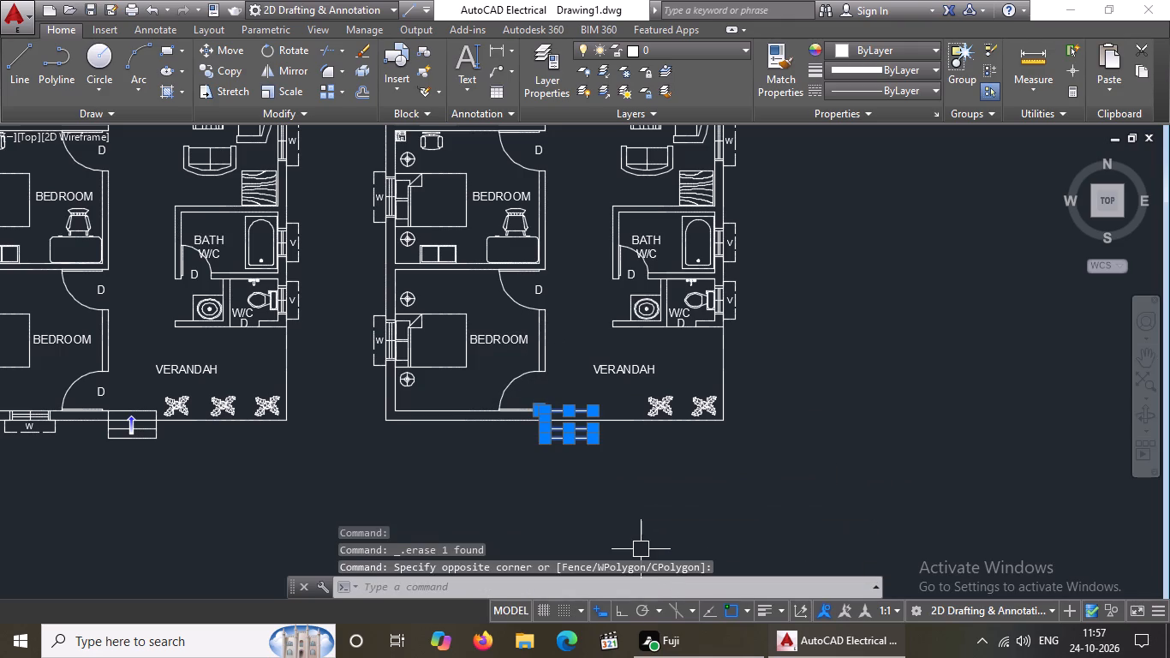
{"action": "key", "text": "Delete"}
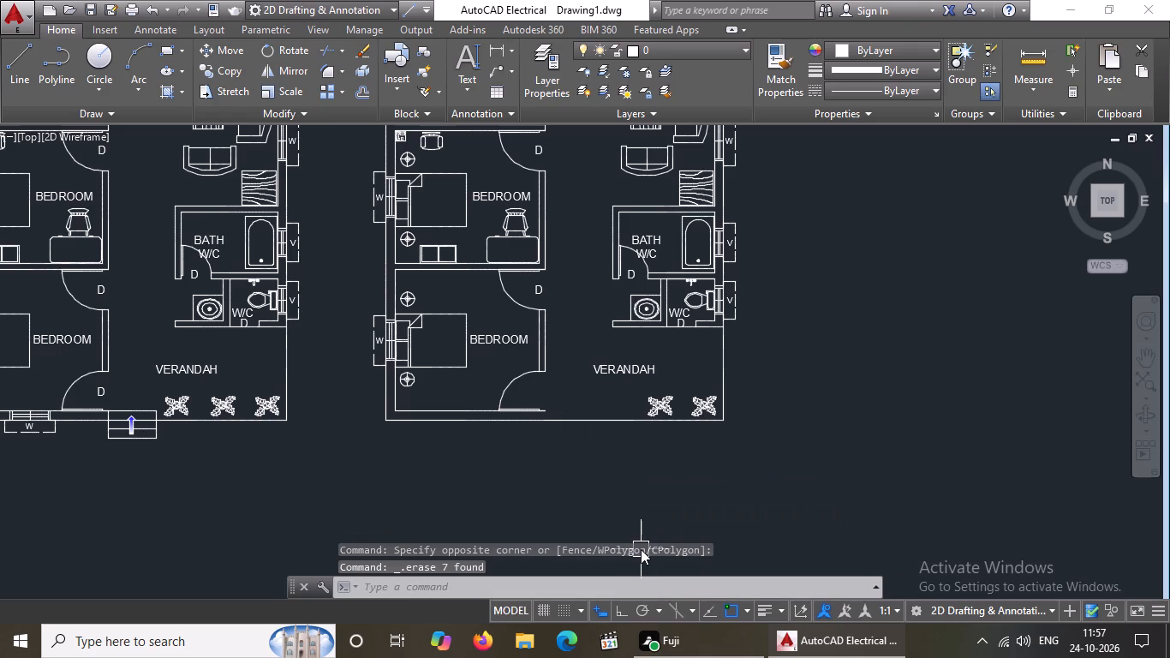
Delete the two remaining plants from the copied plan's verandah.
{"action": "left_click", "coordinate": [651, 395]}
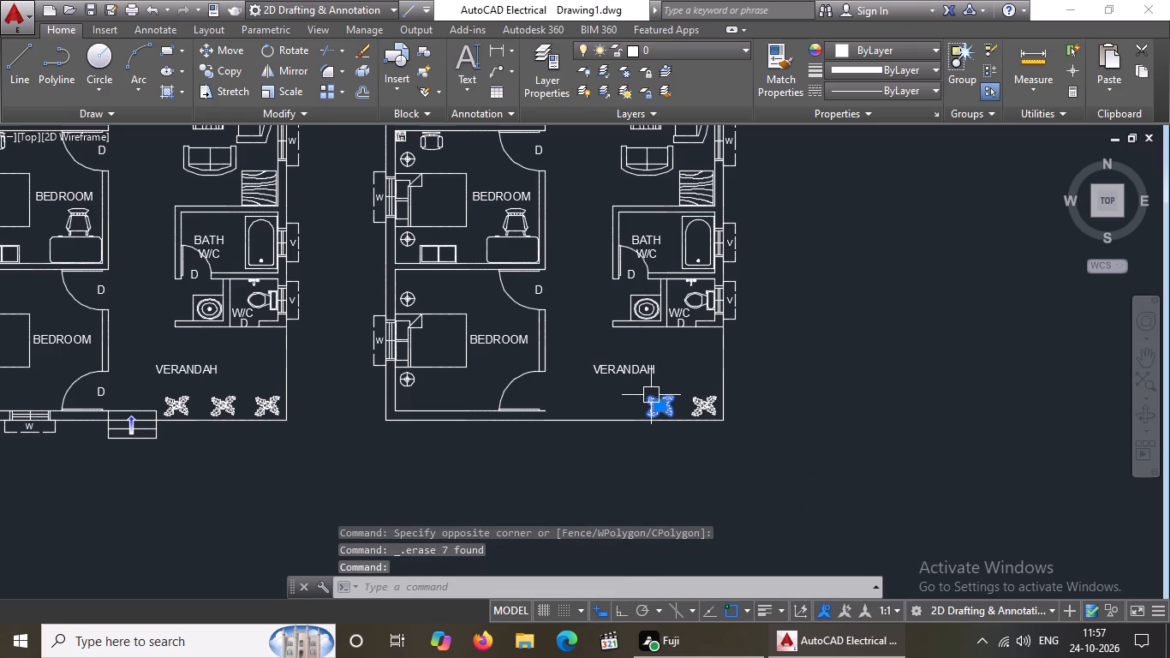
{"action": "key", "text": "Delete"}
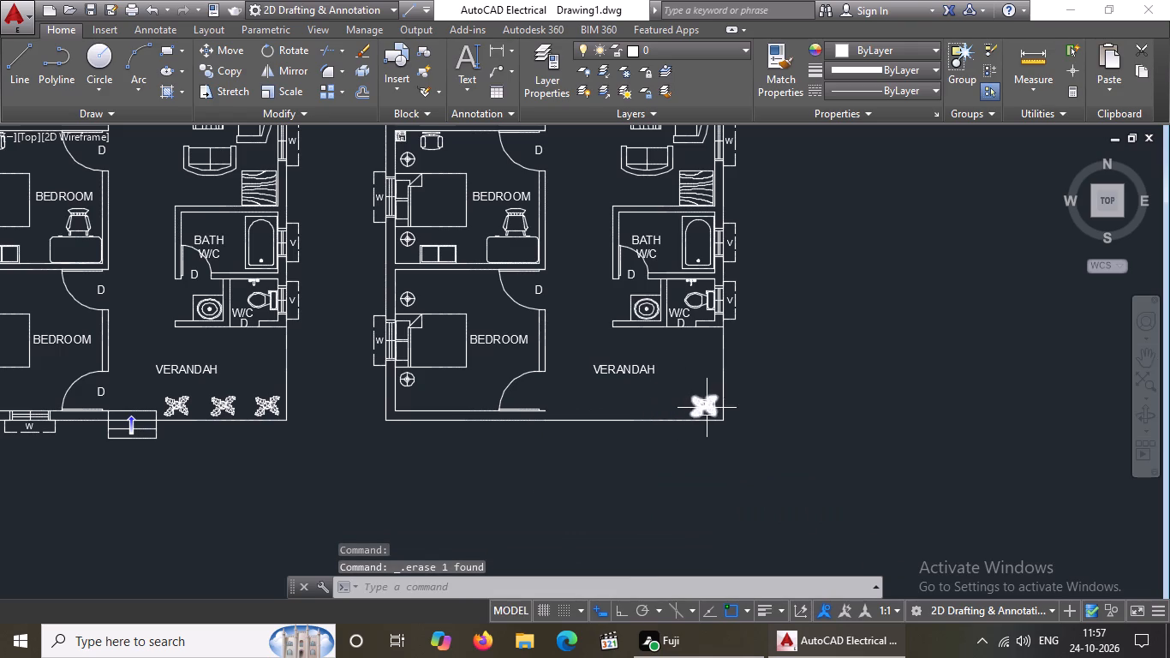
{"action": "left_click", "coordinate": [707, 408]}
{"action": "key", "text": "Delete"}
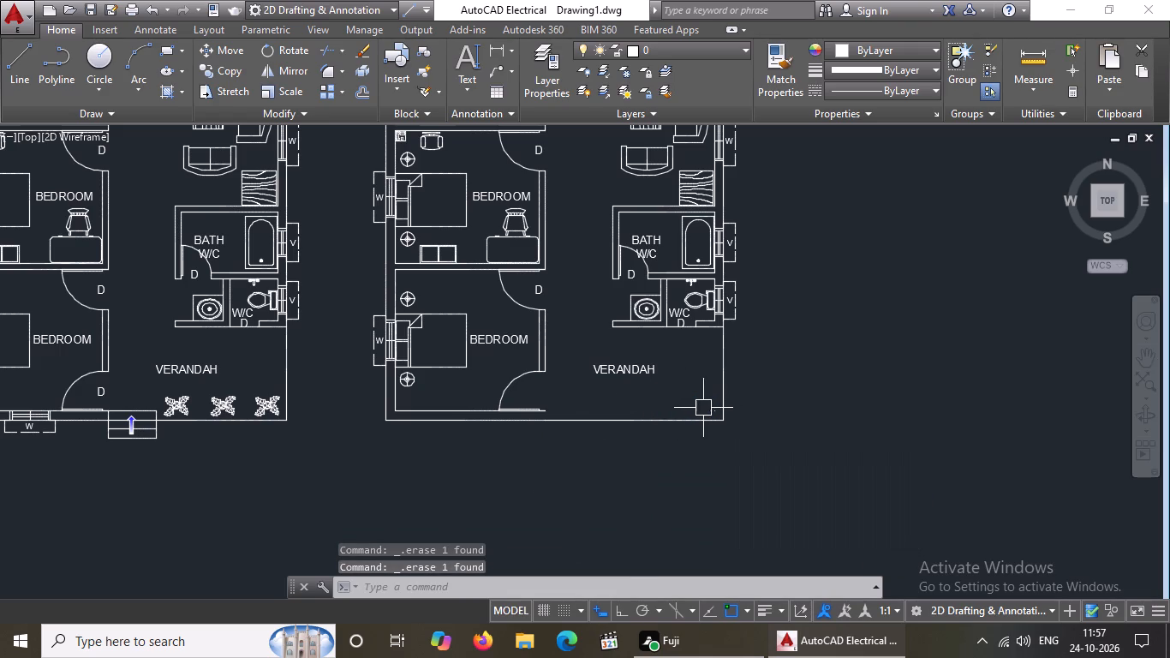
Delete the bed, the west window with its W label and the southern lamp symbol from the copy's southernmost bedroom.
{"action": "left_click", "coordinate": [440, 372]}
{"action": "key", "text": "Delete"}
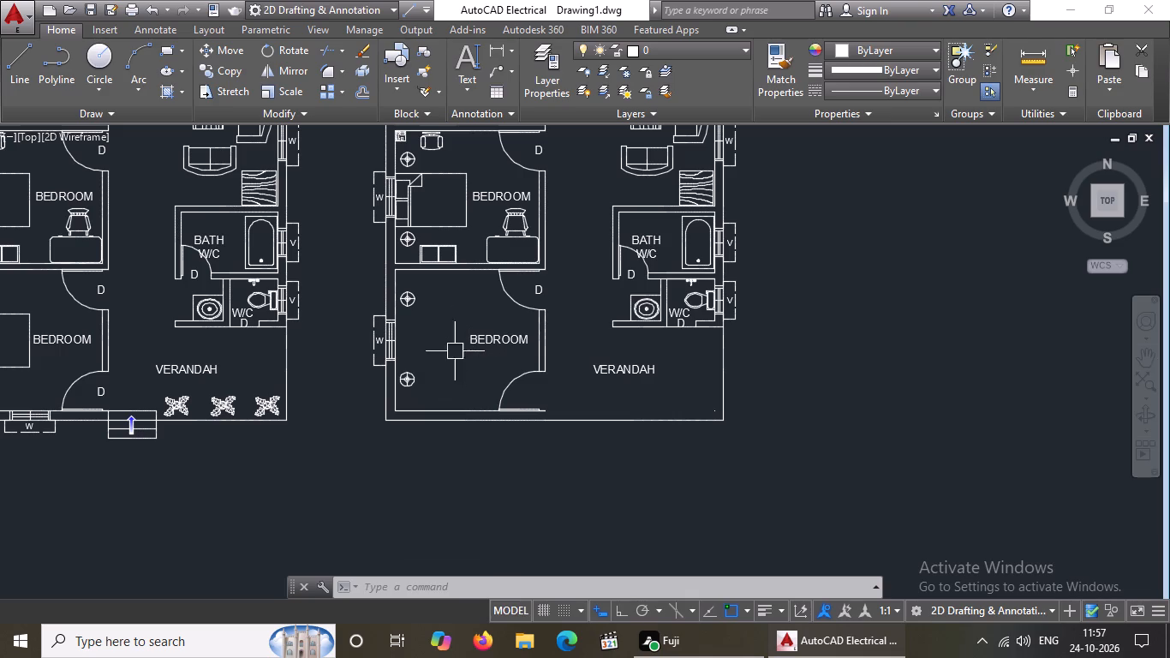
{"action": "left_click", "coordinate": [338, 311]}
{"action": "left_click", "coordinate": [412, 368]}
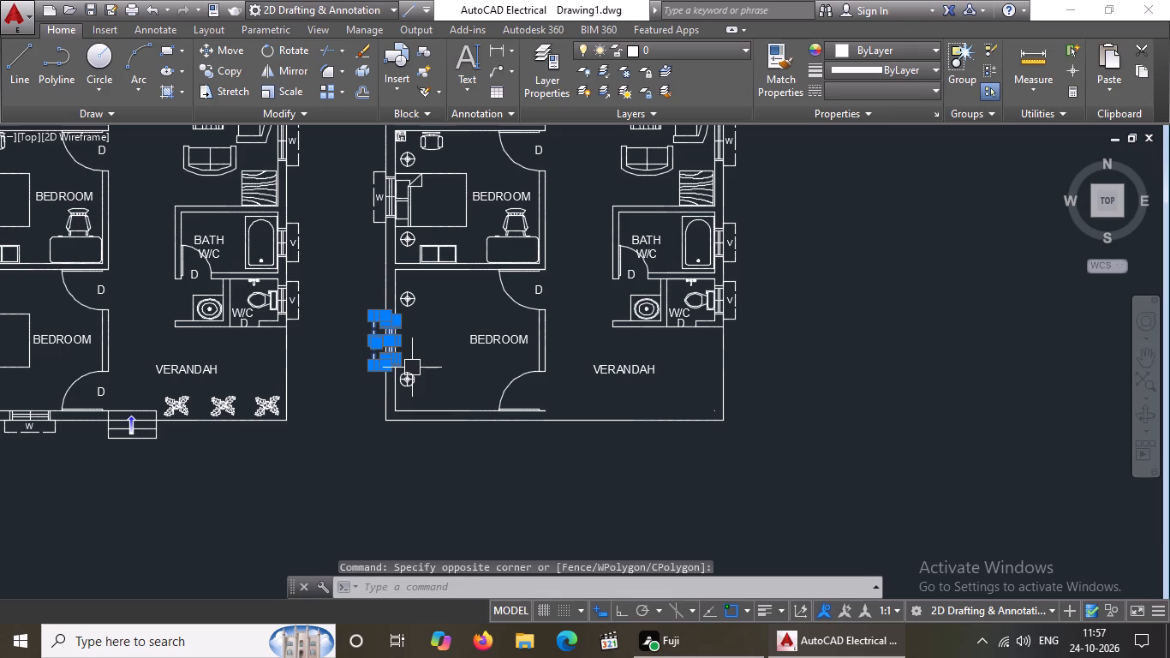
{"action": "key", "text": "Delete"}
{"action": "left_click", "coordinate": [415, 390]}
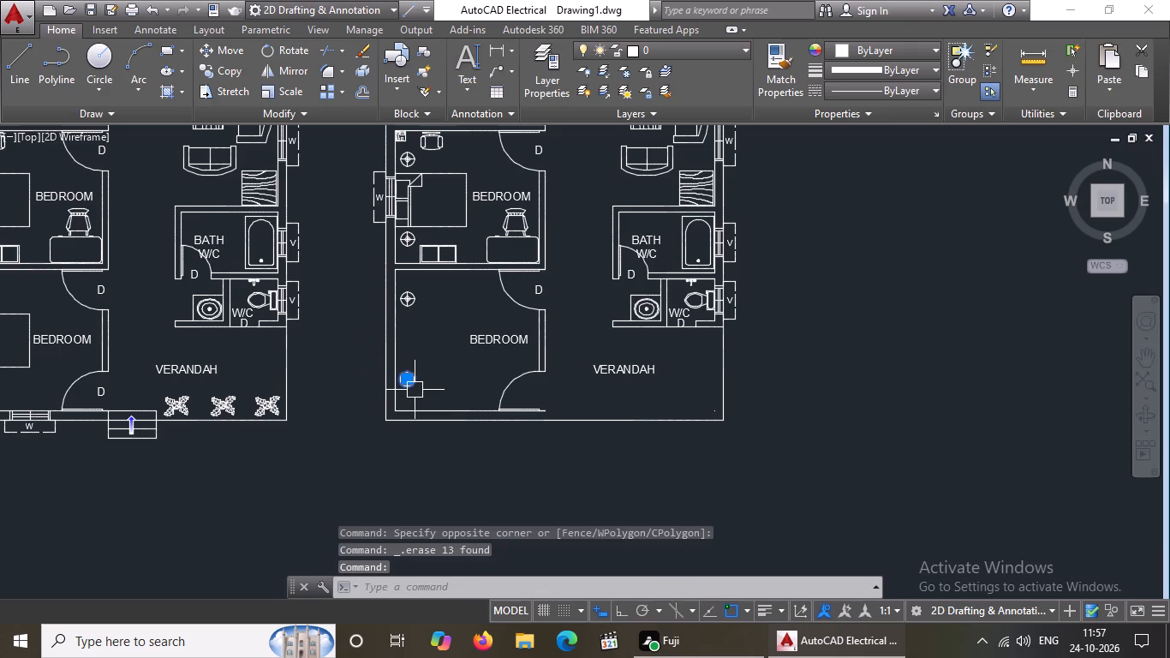
{"action": "key", "text": "Delete"}
Fillet the copy's inner south wall line with the inner east wall line to form a closed corner at the verandah.
{"action": "scroll", "coordinate": [415, 390], "scroll_direction": "down", "scroll_amount": 1}
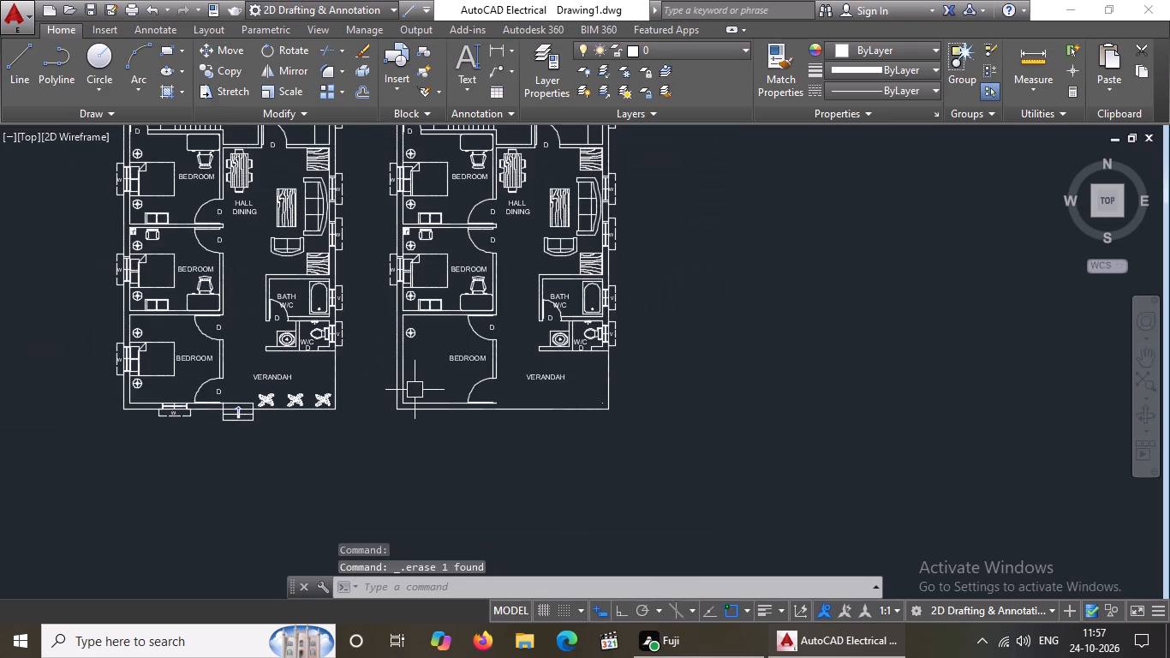
{"action": "scroll", "coordinate": [473, 413], "scroll_direction": "up", "scroll_amount": 2}
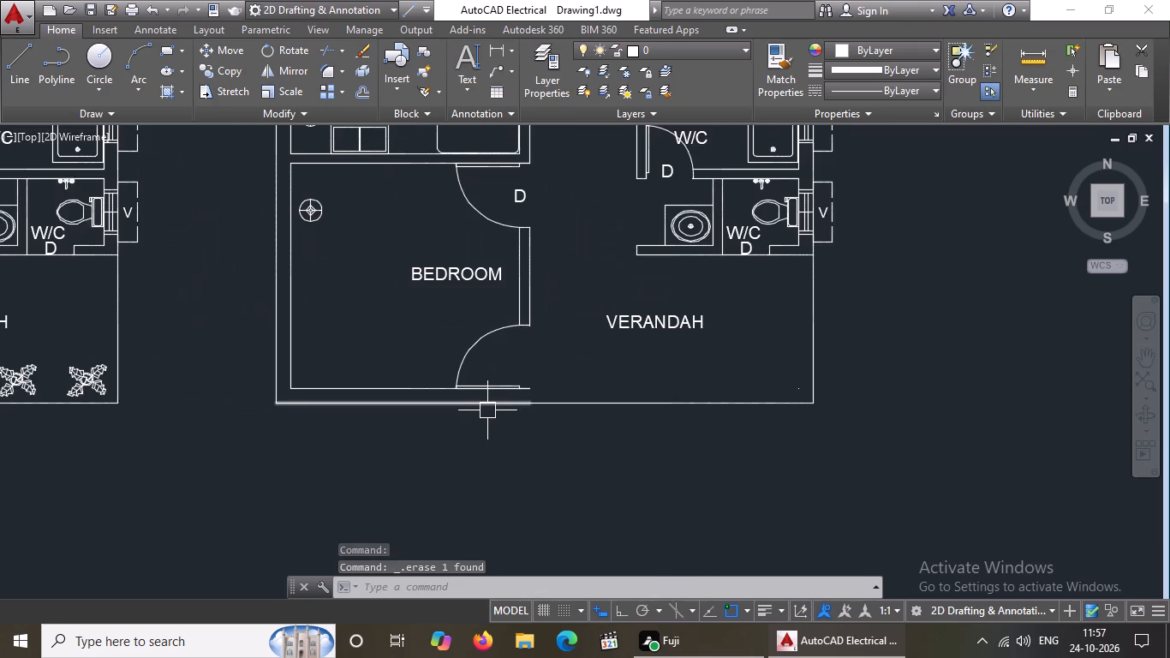
{"action": "type", "text": "F"}
{"action": "key", "text": "space"}
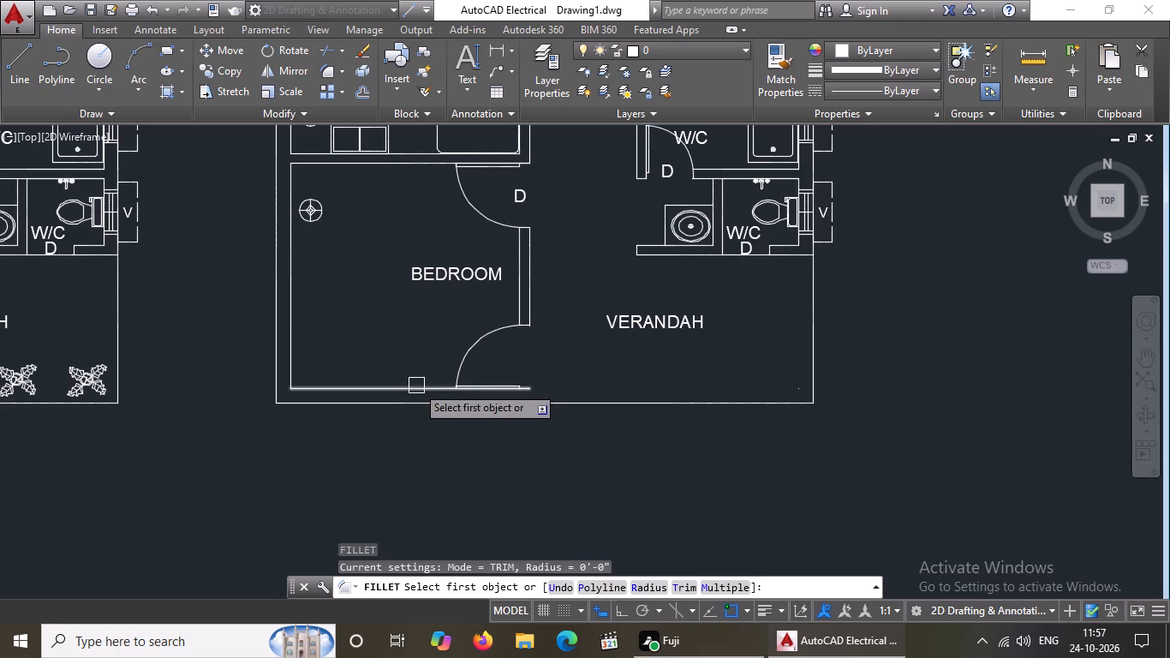
{"action": "left_click", "coordinate": [415, 389]}
{"action": "scroll", "coordinate": [798, 186], "scroll_direction": "up", "scroll_amount": 3}
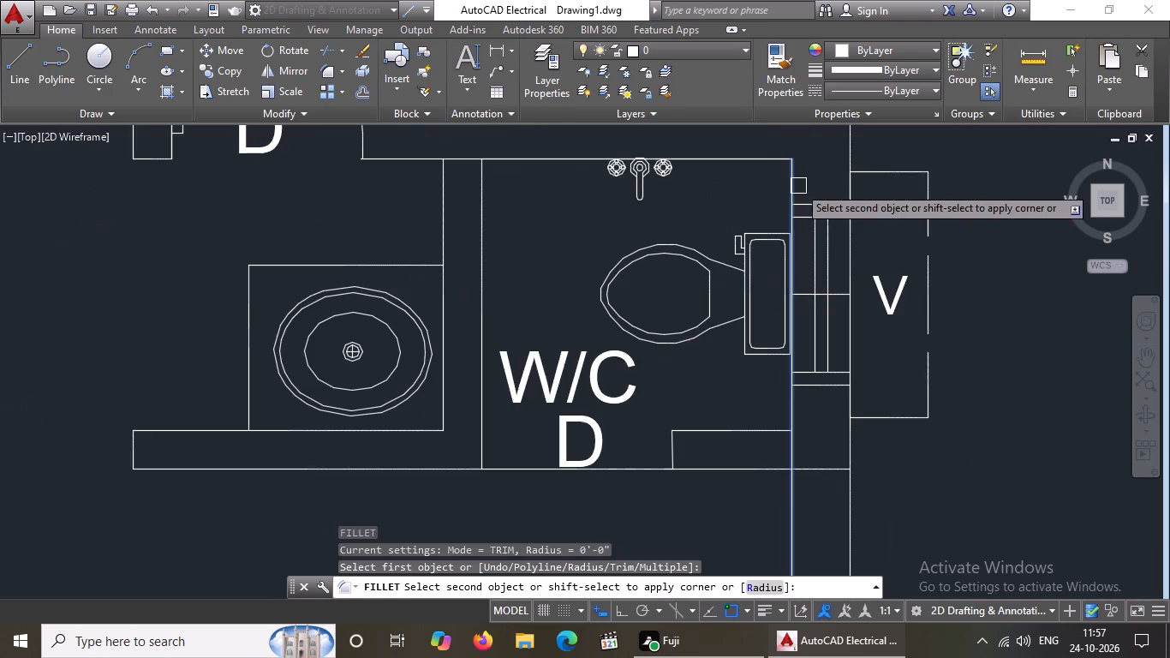
{"action": "left_click", "coordinate": [787, 177]}
{"action": "scroll", "coordinate": [799, 179], "scroll_direction": "down", "scroll_amount": 6}
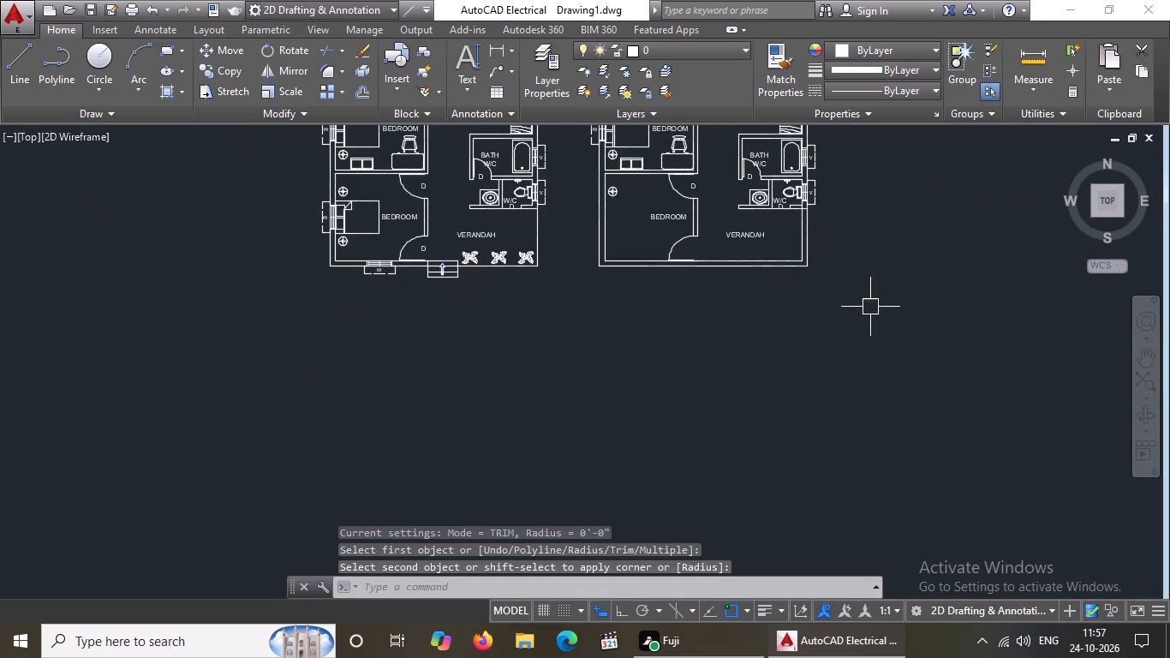
{"action": "key", "text": "Escape"}
Delete both doors of the copied plan's southernmost bedroom.
{"action": "scroll", "coordinate": [656, 258], "scroll_direction": "up", "scroll_amount": 4}
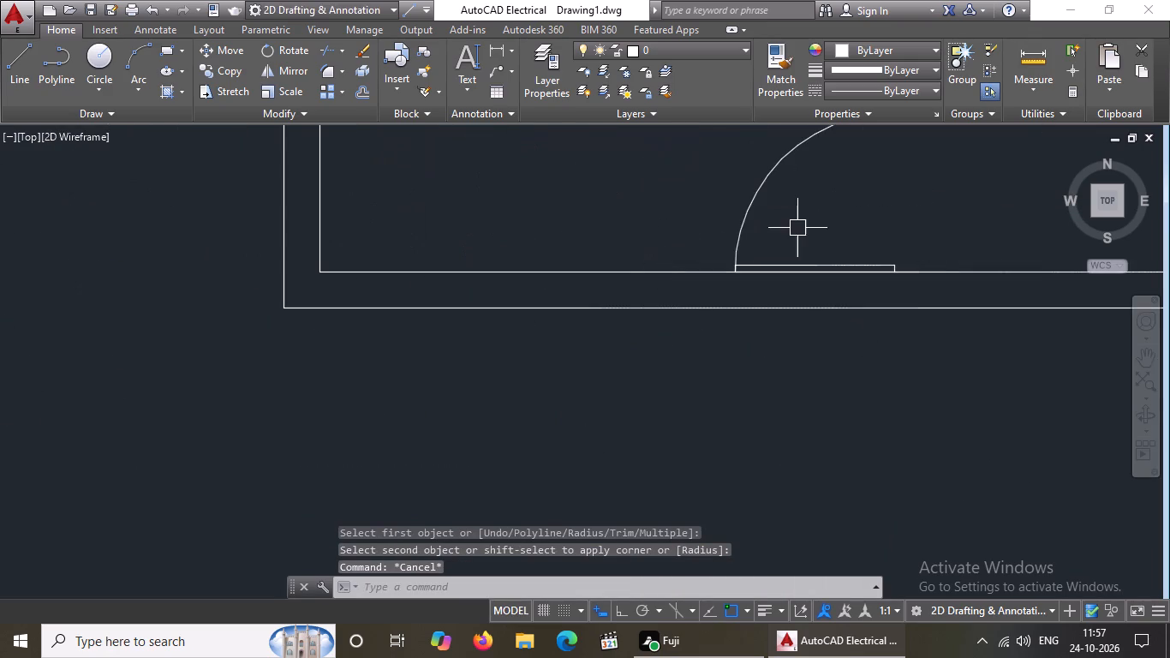
{"action": "scroll", "coordinate": [799, 227], "scroll_direction": "down", "scroll_amount": 6}
{"action": "scroll", "coordinate": [817, 195], "scroll_direction": "up", "scroll_amount": 4}
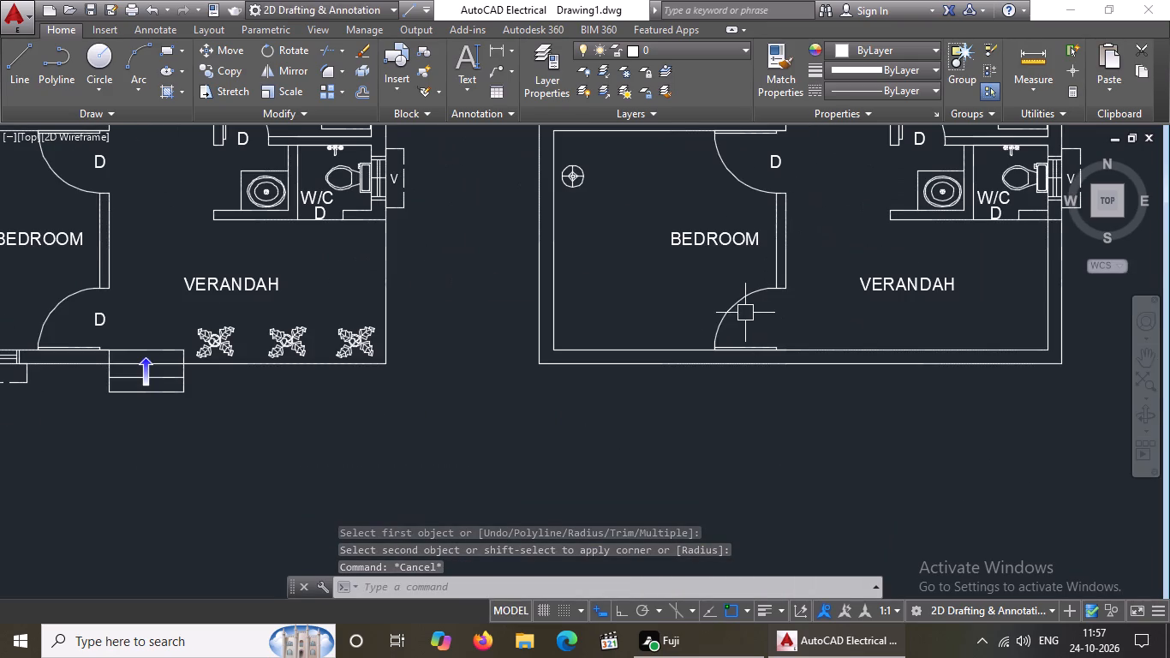
{"action": "left_click", "coordinate": [728, 299]}
{"action": "key", "text": "Delete"}
{"action": "scroll", "coordinate": [728, 299], "scroll_direction": "down", "scroll_amount": 4}
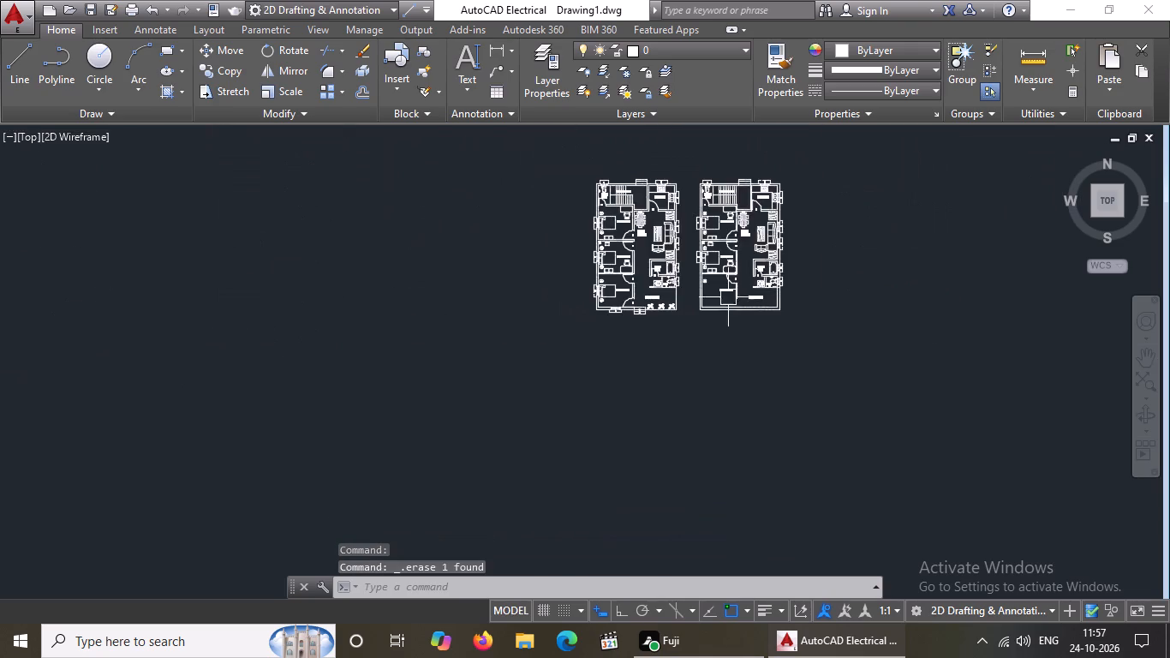
{"action": "scroll", "coordinate": [737, 272], "scroll_direction": "up", "scroll_amount": 3}
{"action": "left_click", "coordinate": [698, 299]}
{"action": "key", "text": "Delete"}
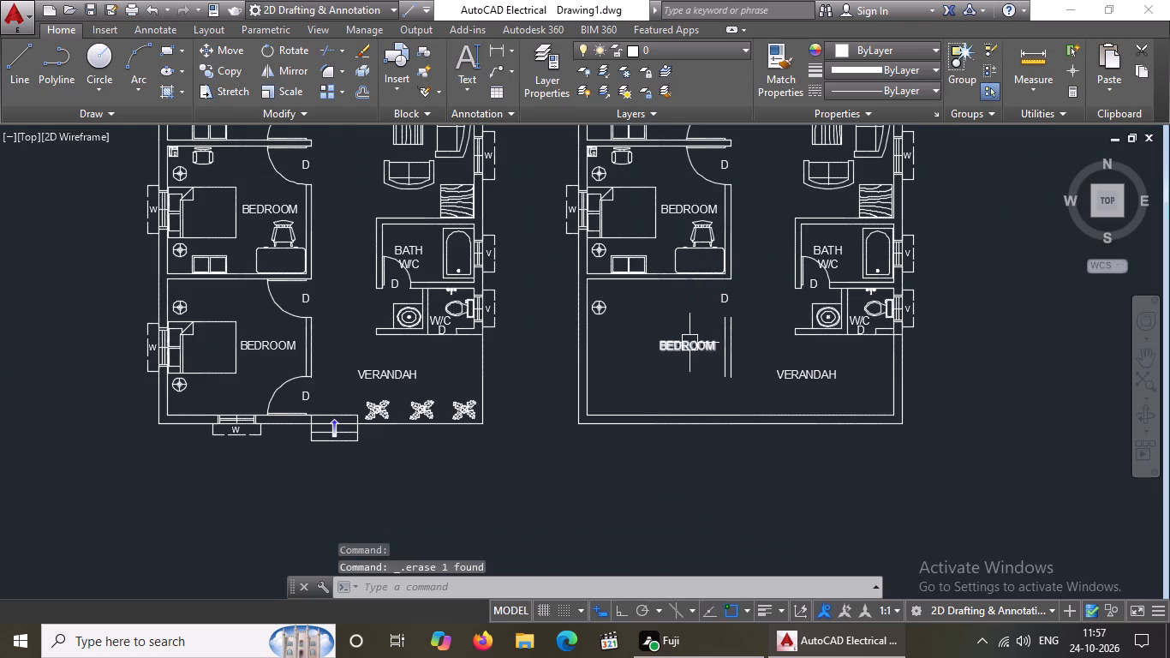
Delete the southernmost bedroom's remaining lamp symbol and the BEDROOM, D and VERANDAH labels from the copied plan.
{"action": "left_click", "coordinate": [683, 350]}
{"action": "key", "text": "Delete"}
{"action": "left_click", "coordinate": [599, 306]}
{"action": "key", "text": "Delete"}
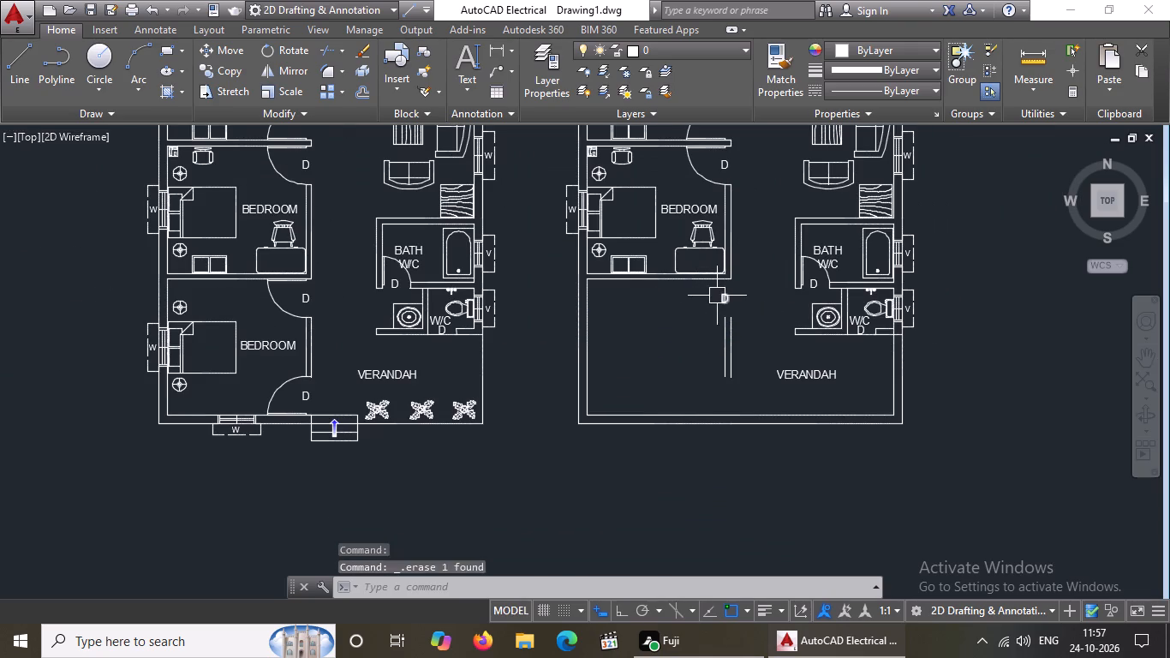
{"action": "left_click_drag", "start_coordinate": [719, 296], "coordinate": [723, 305]}
{"action": "key", "text": "Delete"}
{"action": "left_click", "coordinate": [830, 375]}
{"action": "key", "text": "Delete"}
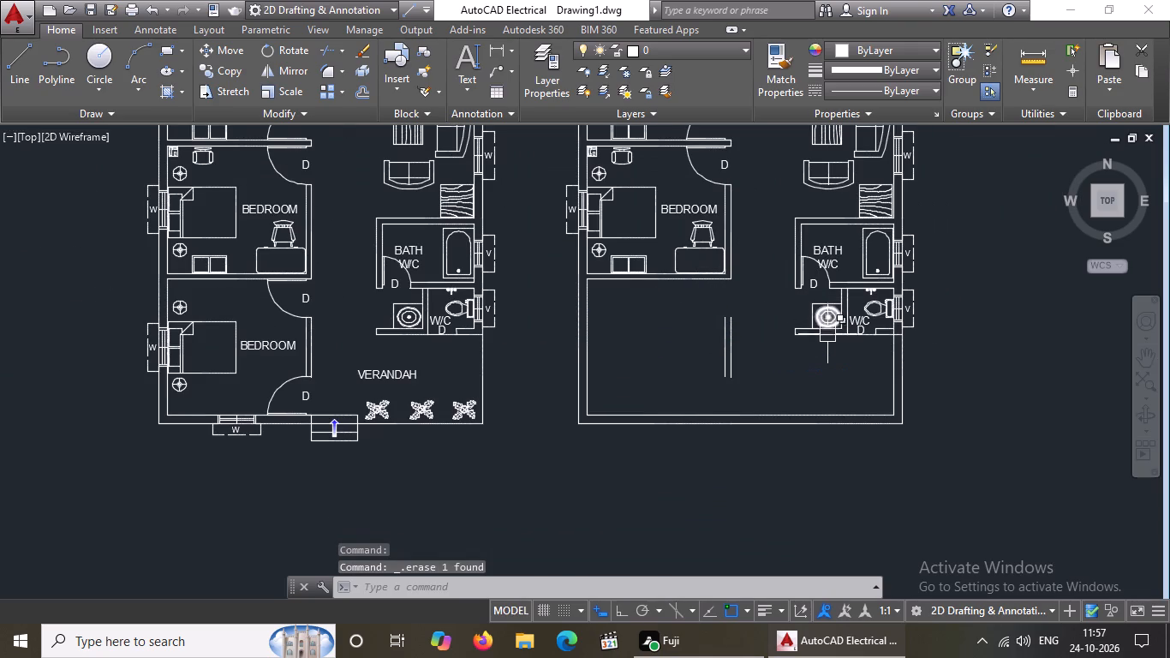
{"action": "key", "text": "Escape"}
Extend both lines of the copied southernmost bedroom's east wall north to the bedroom's north wall.
{"action": "type", "text": "EX"}
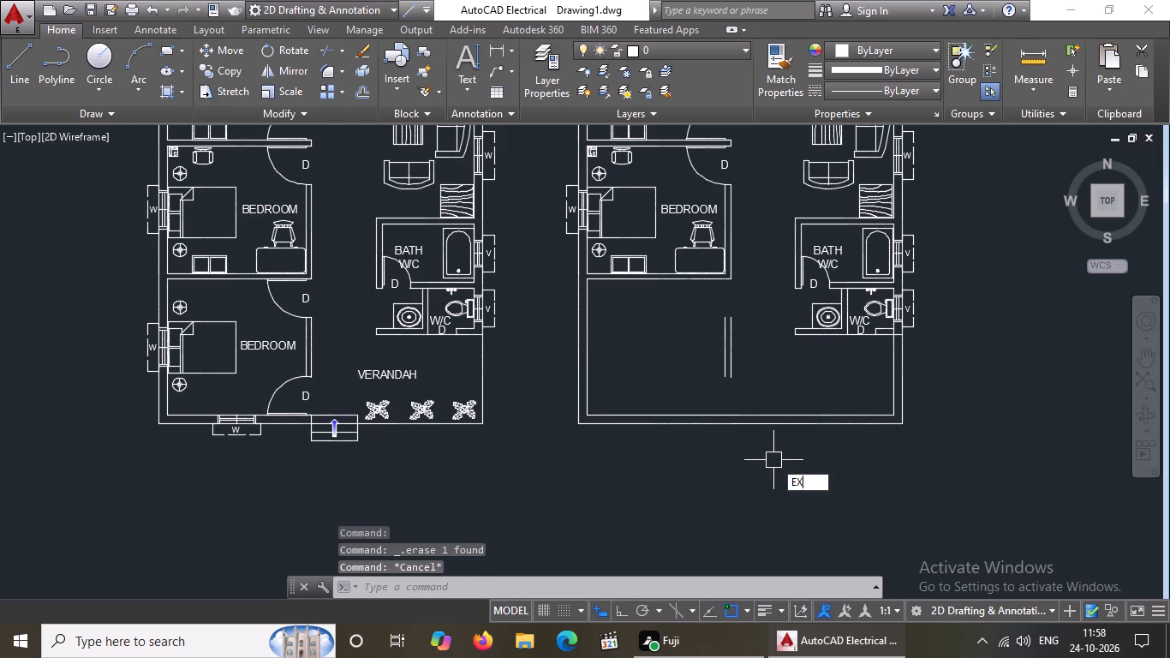
{"action": "key", "text": "space"}
{"action": "key", "text": "space"}
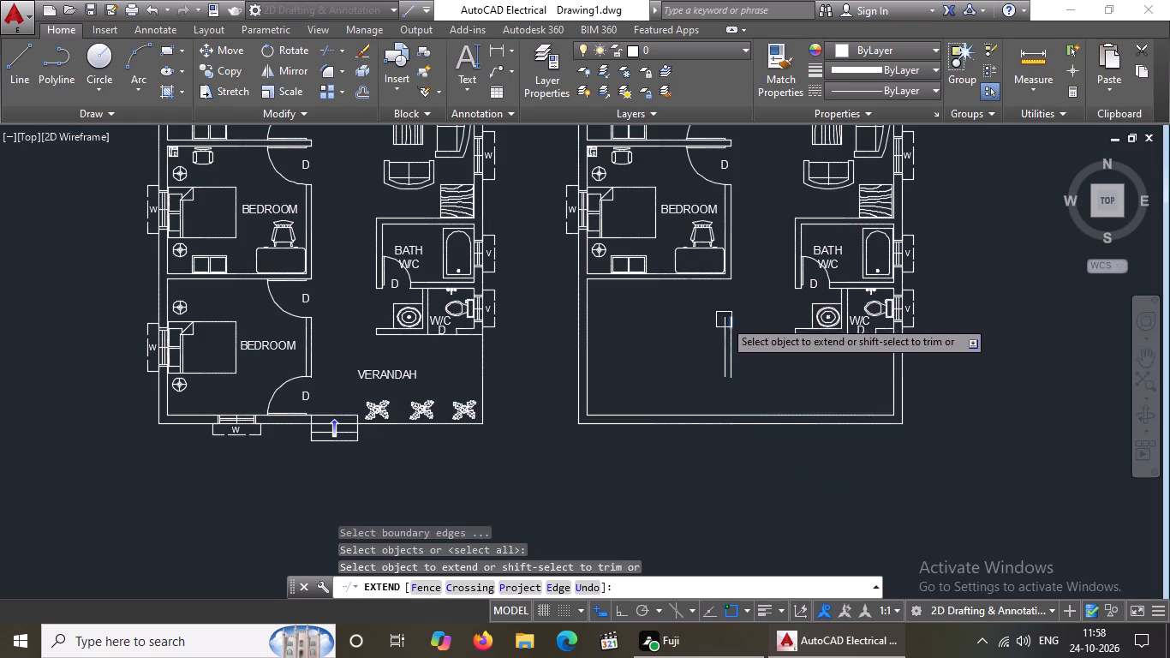
{"action": "scroll", "coordinate": [746, 321], "scroll_direction": "up", "scroll_amount": 3}
{"action": "left_click", "coordinate": [677, 311]}
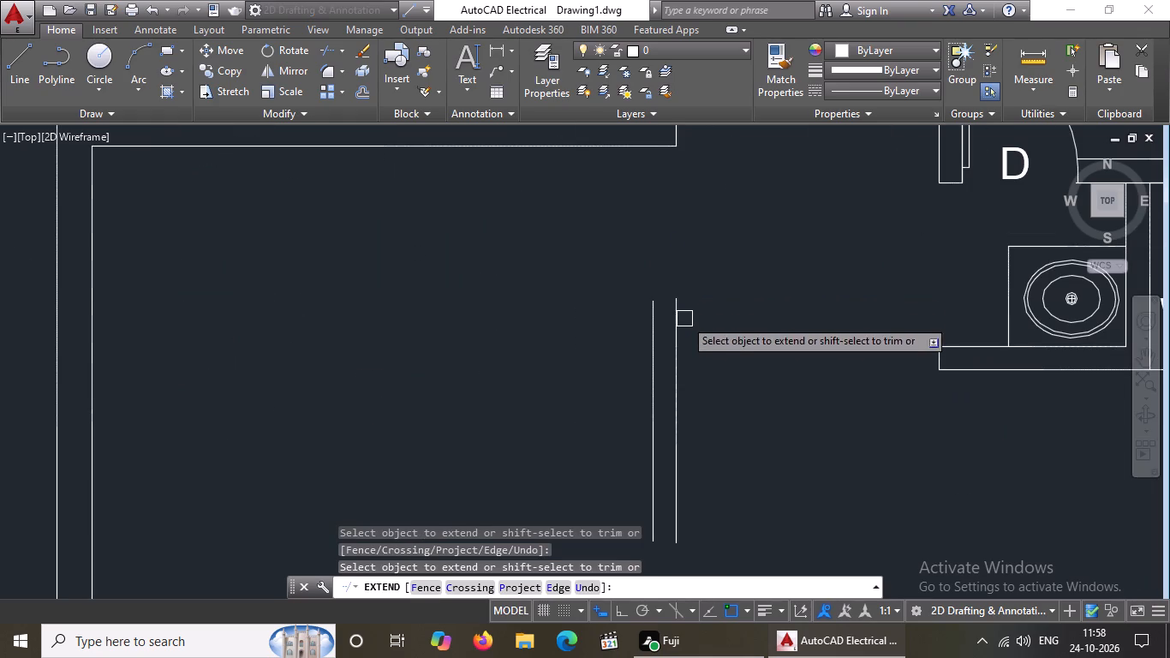
{"action": "left_click", "coordinate": [684, 319]}
{"action": "left_click", "coordinate": [678, 318]}
{"action": "left_click", "coordinate": [672, 307]}
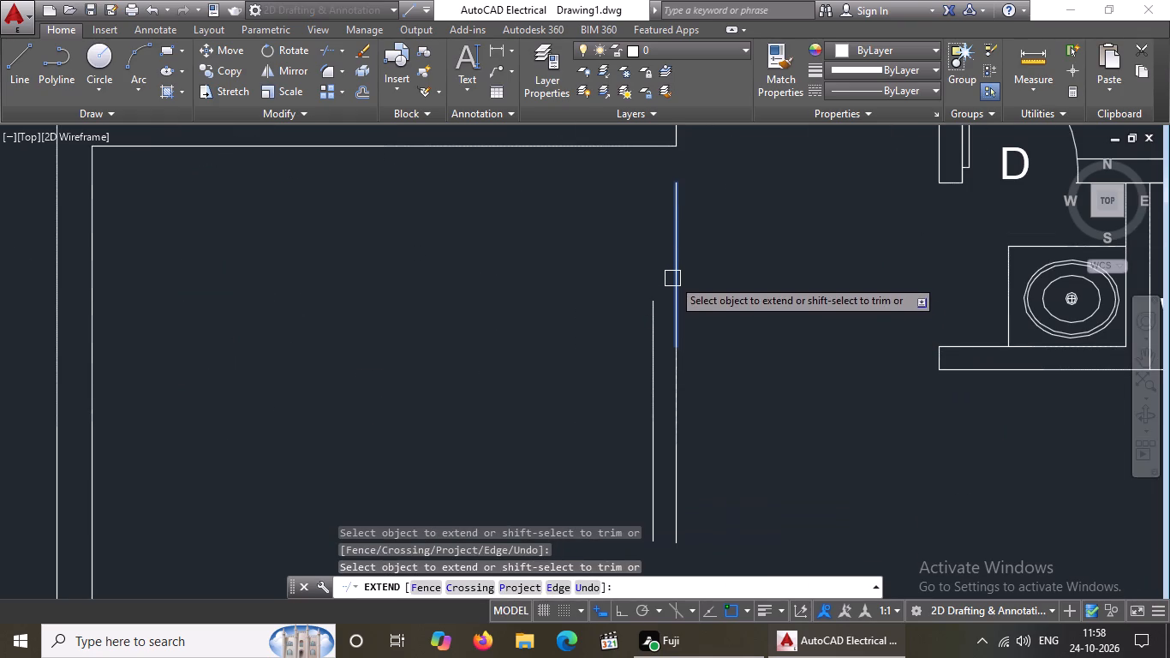
{"action": "left_click", "coordinate": [672, 266]}
{"action": "left_click", "coordinate": [673, 218]}
{"action": "left_click", "coordinate": [677, 182]}
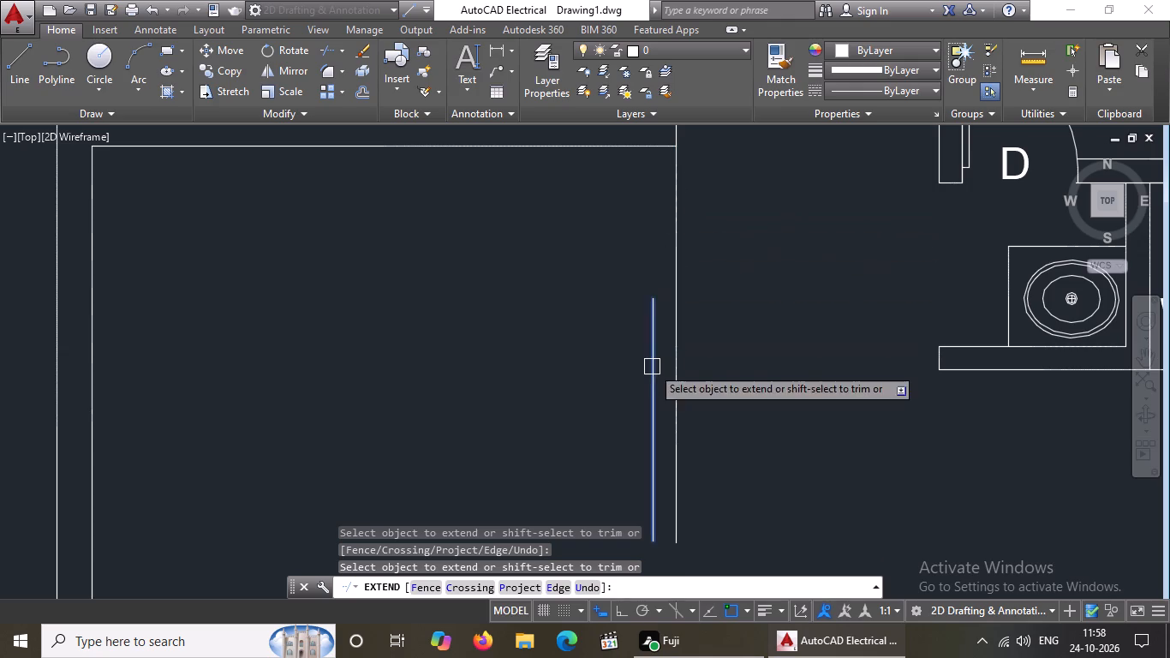
{"action": "left_click", "coordinate": [643, 321]}
{"action": "left_click", "coordinate": [654, 321]}
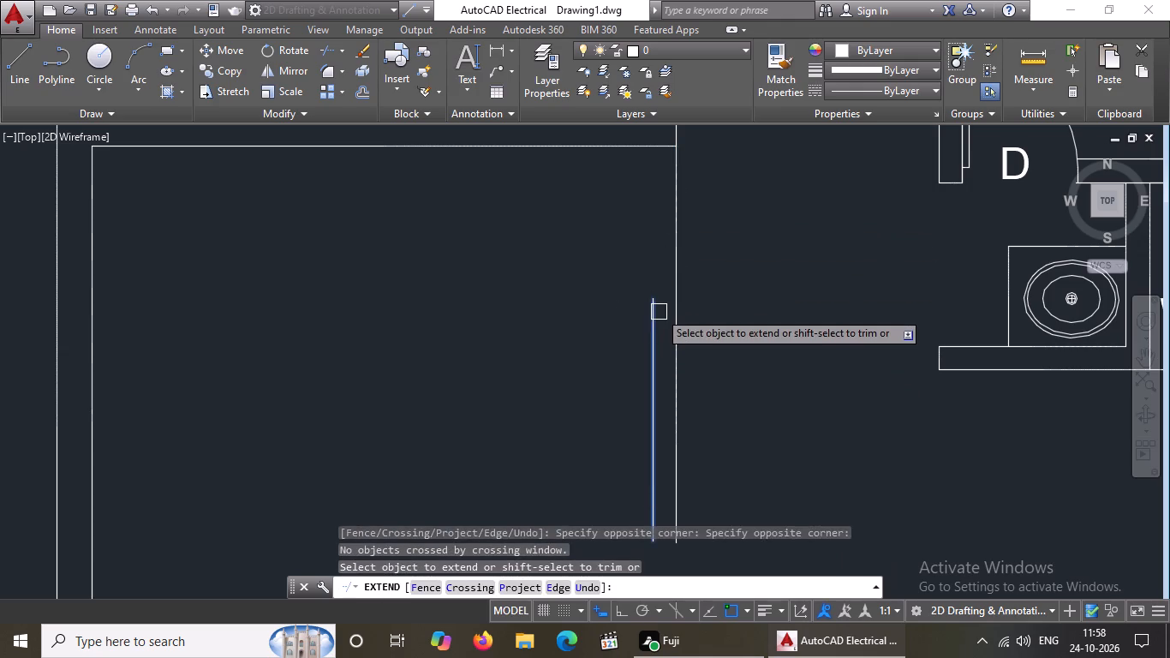
{"action": "left_click", "coordinate": [659, 311]}
{"action": "left_click_drag", "start_coordinate": [654, 284], "coordinate": [657, 317]}
{"action": "left_click", "coordinate": [643, 328]}
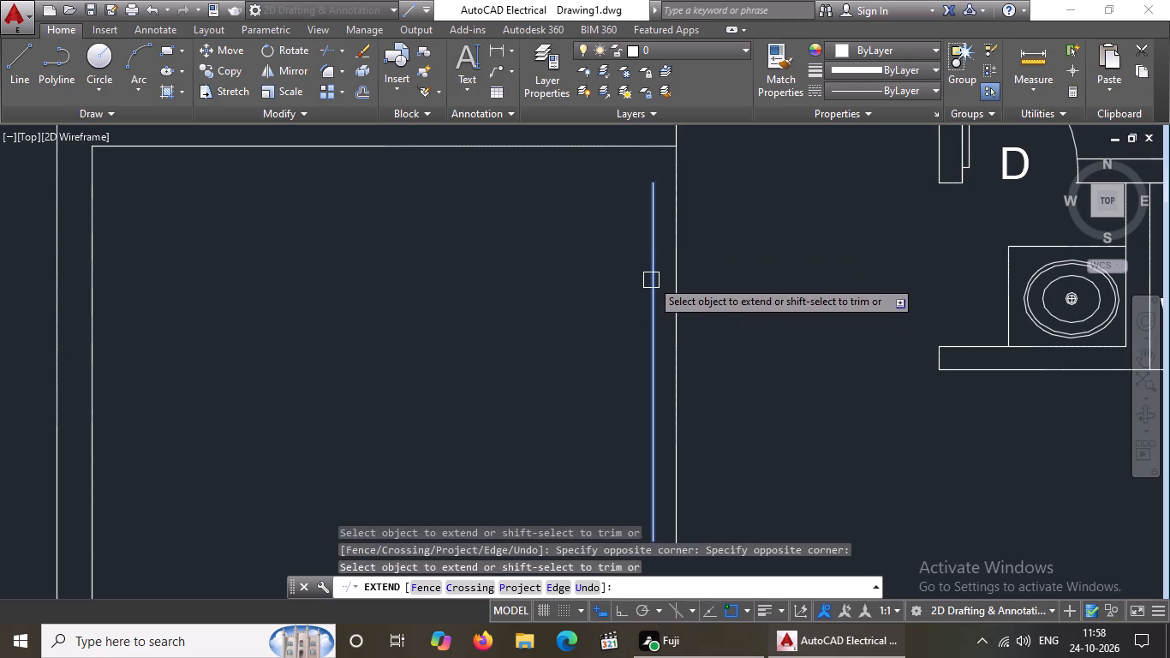
{"action": "left_click", "coordinate": [651, 276]}
{"action": "left_click", "coordinate": [653, 220]}
{"action": "left_click", "coordinate": [657, 197]}
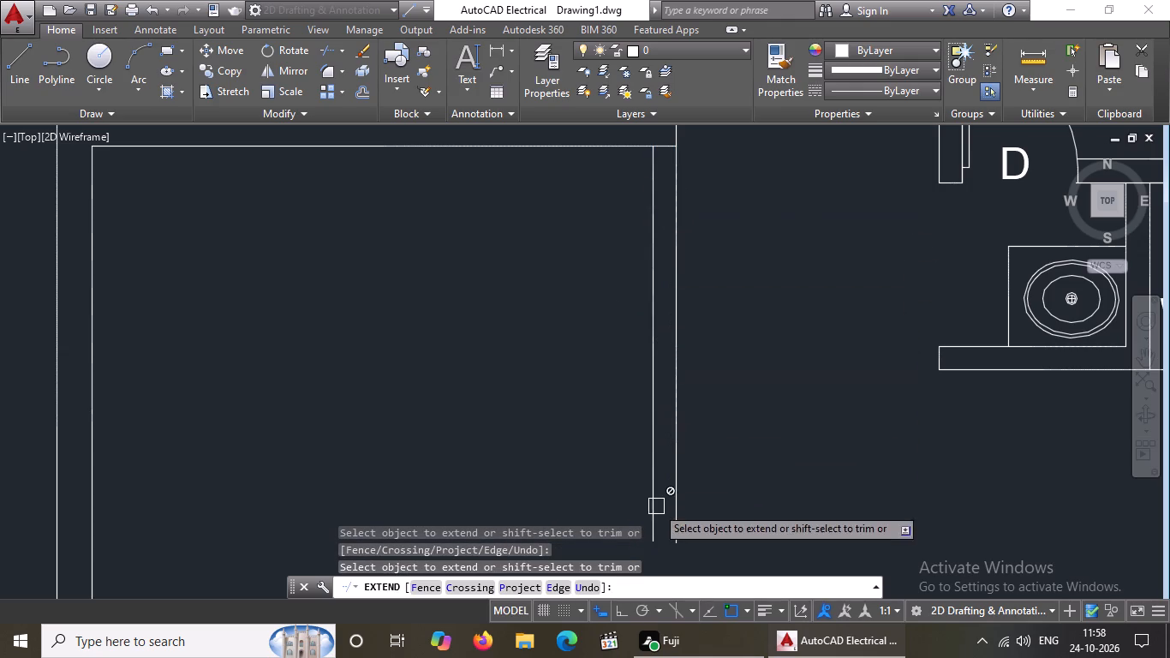
Extend both lines of the copied southernmost bedroom's east wall south to the inner south wall line.
{"action": "left_click", "coordinate": [648, 501]}
{"action": "scroll", "coordinate": [677, 446], "scroll_direction": "down", "scroll_amount": 4}
{"action": "scroll", "coordinate": [683, 457], "scroll_direction": "up", "scroll_amount": 3}
{"action": "scroll", "coordinate": [657, 451], "scroll_direction": "down", "scroll_amount": 3}
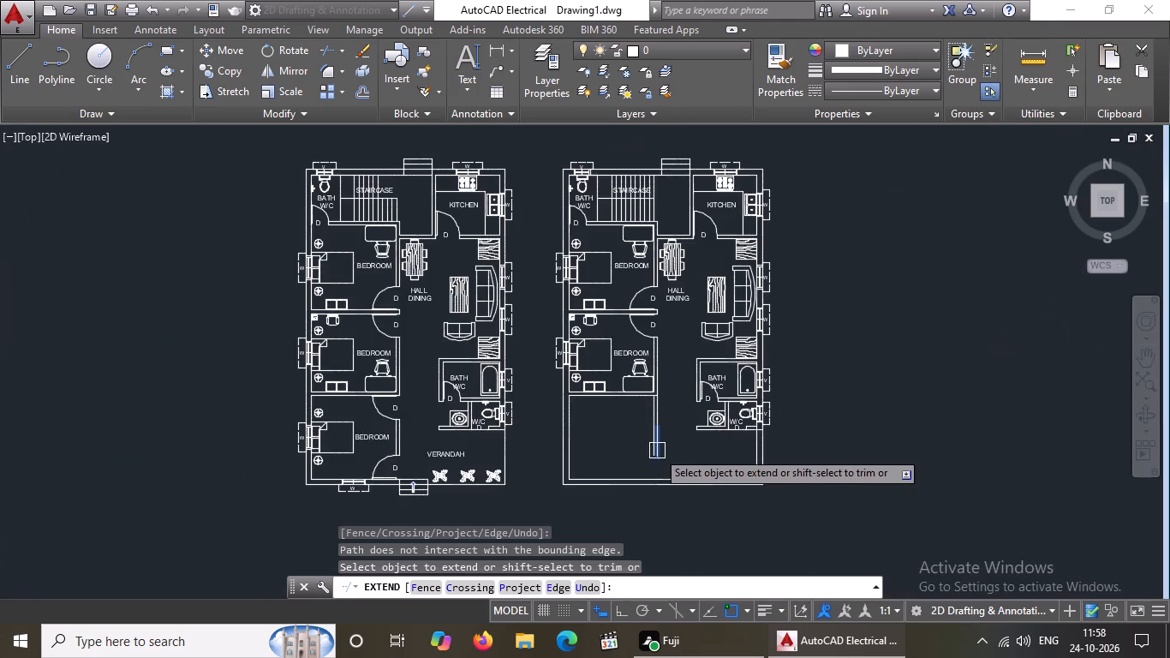
{"action": "scroll", "coordinate": [662, 470], "scroll_direction": "up", "scroll_amount": 4}
{"action": "left_click", "coordinate": [622, 368]}
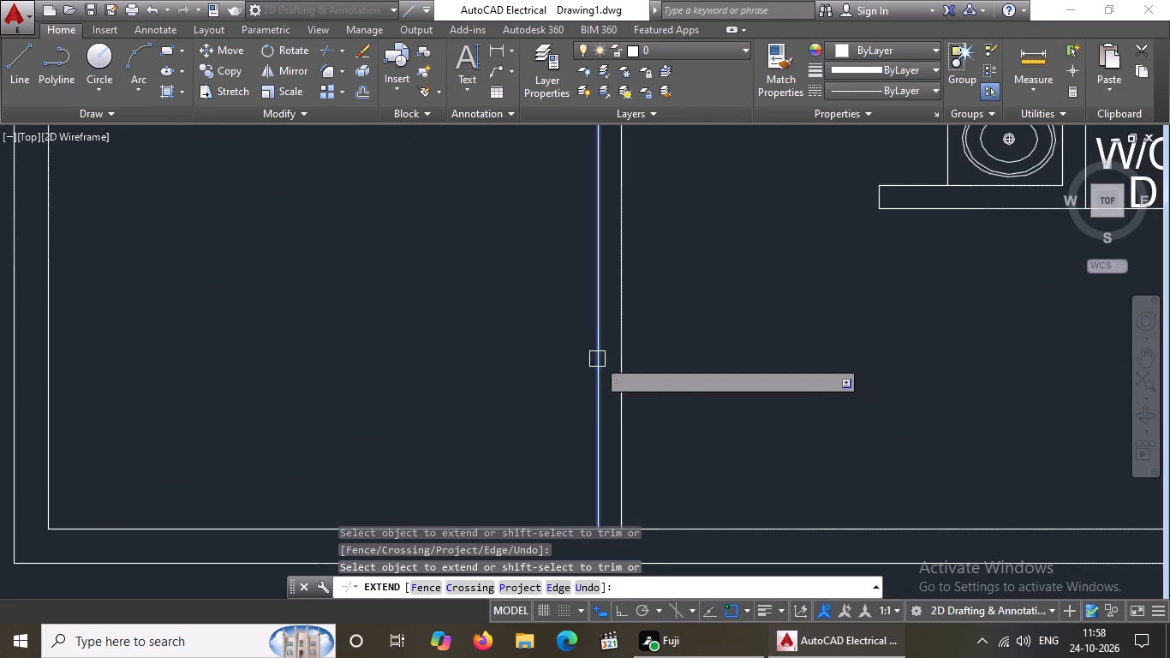
{"action": "left_click_drag", "start_coordinate": [593, 350], "coordinate": [601, 357]}
{"action": "scroll", "coordinate": [707, 379], "scroll_direction": "down", "scroll_amount": 3}
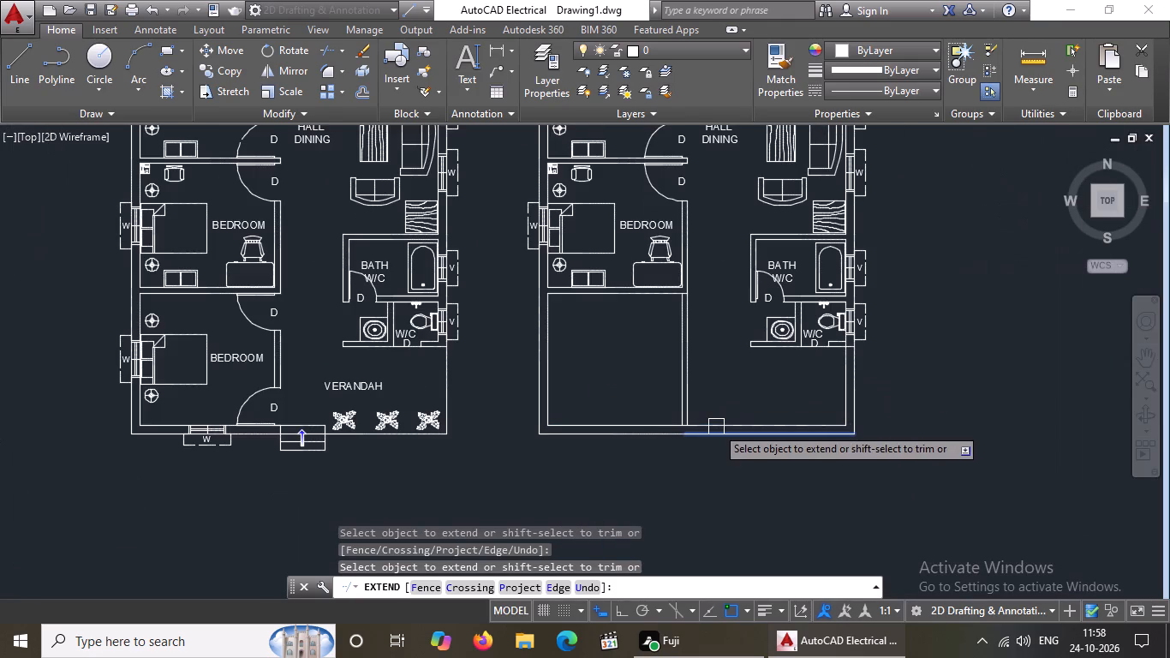
{"action": "key", "text": "Escape"}
Delete the washbasin with its counter and the bath's door with its D label from the copied plan.
{"action": "middle_click_drag", "start_coordinate": [790, 350], "coordinate": [743, 415]}
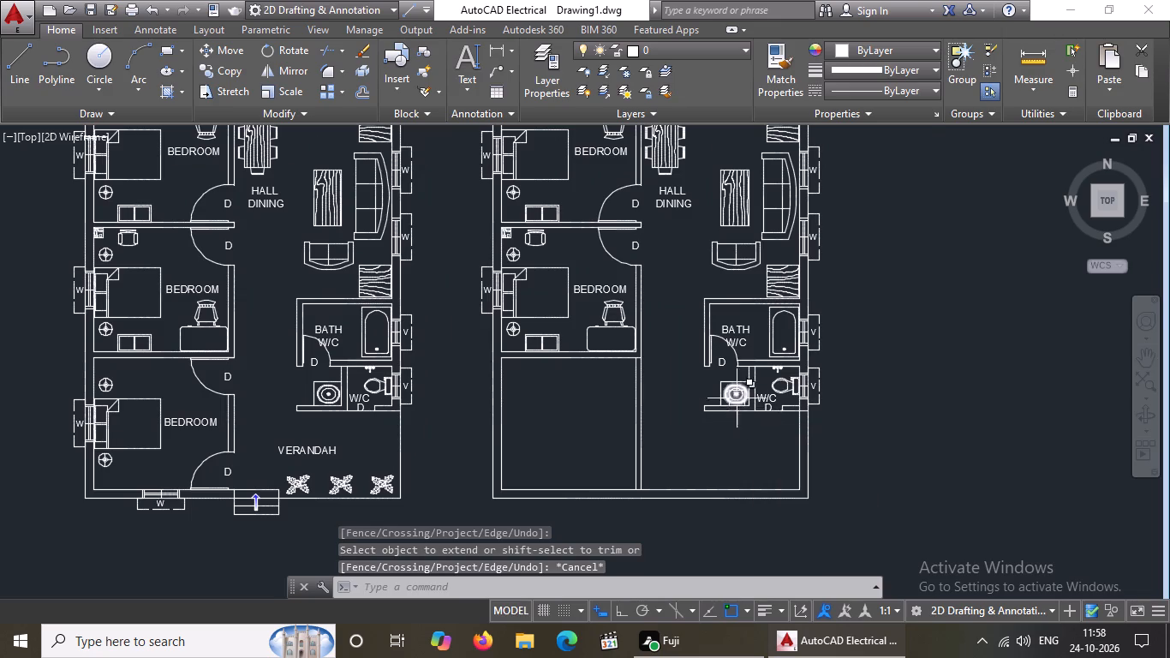
{"action": "scroll", "coordinate": [726, 392], "scroll_direction": "up", "scroll_amount": 2}
{"action": "left_click", "coordinate": [692, 346]}
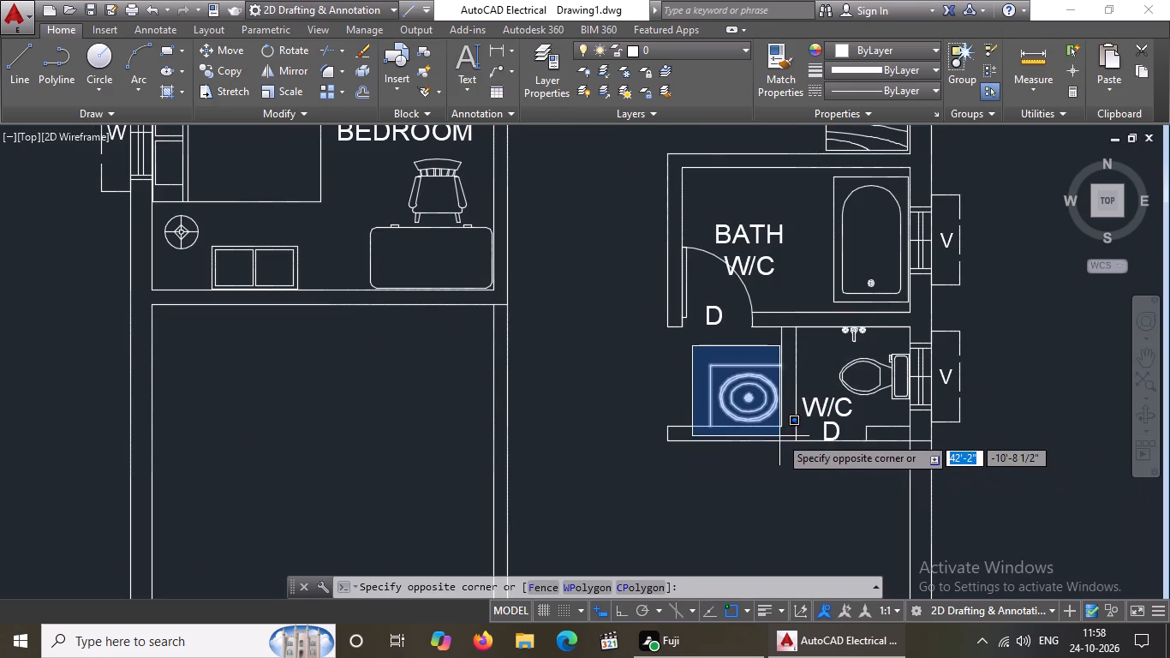
{"action": "left_click", "coordinate": [790, 433]}
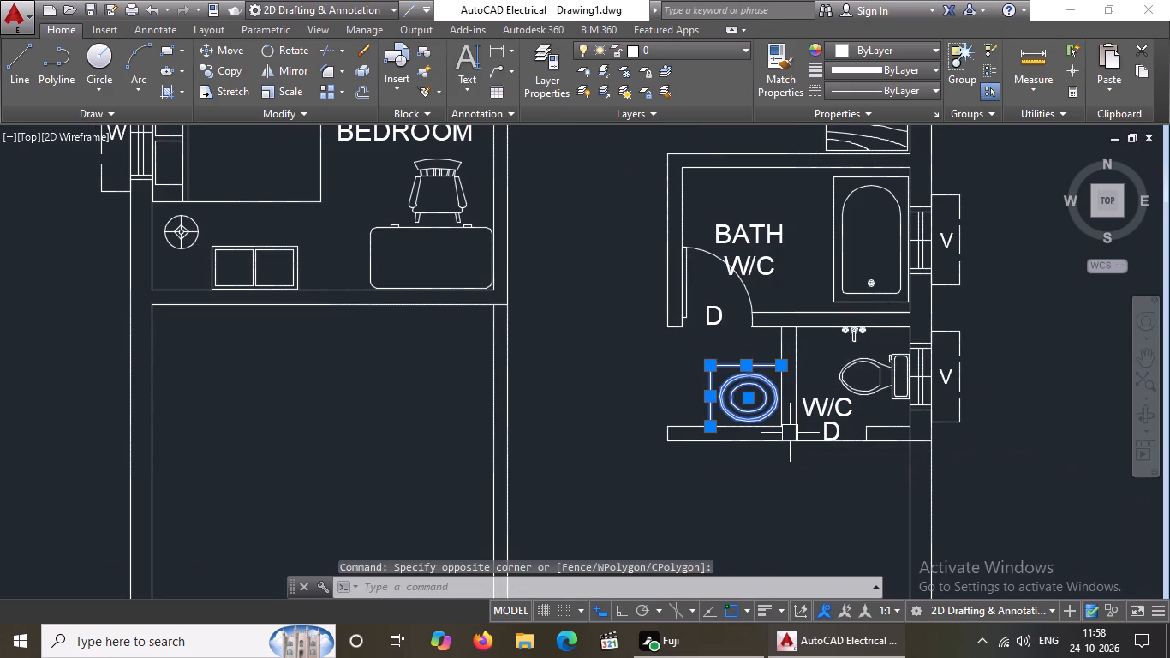
{"action": "key", "text": "Delete"}
{"action": "left_click", "coordinate": [719, 325]}
{"action": "key", "text": "Delete"}
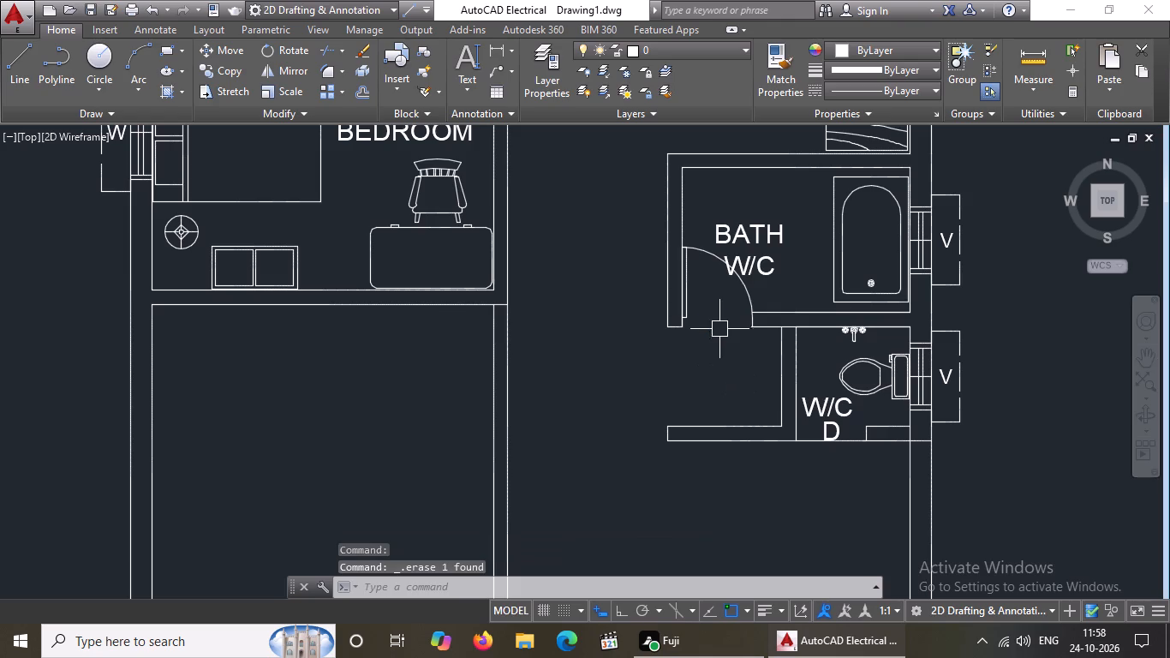
{"action": "left_click", "coordinate": [695, 247]}
{"action": "key", "text": "Delete"}
Delete the D and W/C labels, the toilet and the tap fitting from the copied plan's small W/C.
{"action": "left_click", "coordinate": [825, 429]}
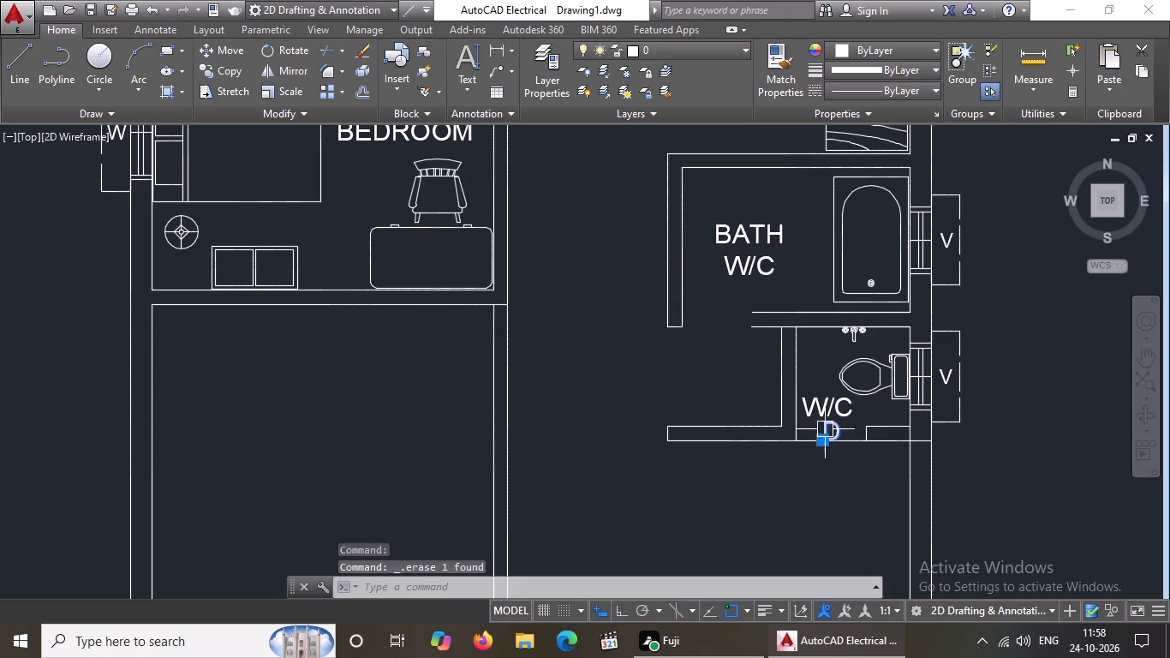
{"action": "key", "text": "Delete"}
{"action": "left_click", "coordinate": [826, 414]}
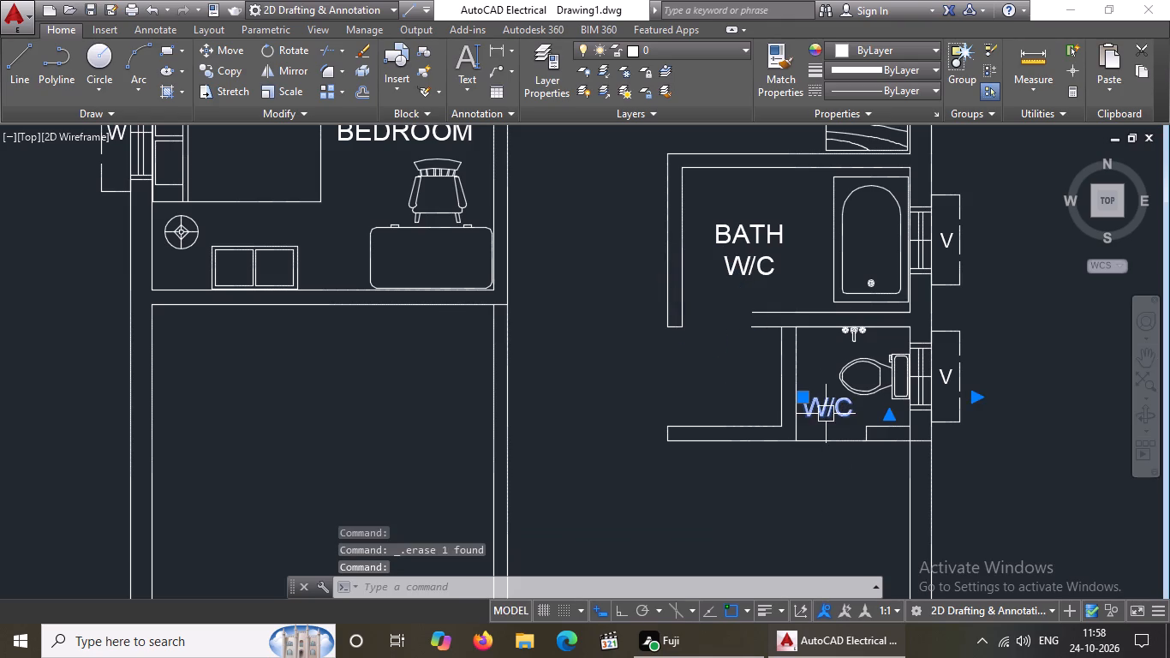
{"action": "key", "text": "Delete"}
{"action": "scroll", "coordinate": [828, 410], "scroll_direction": "down", "scroll_amount": 2}
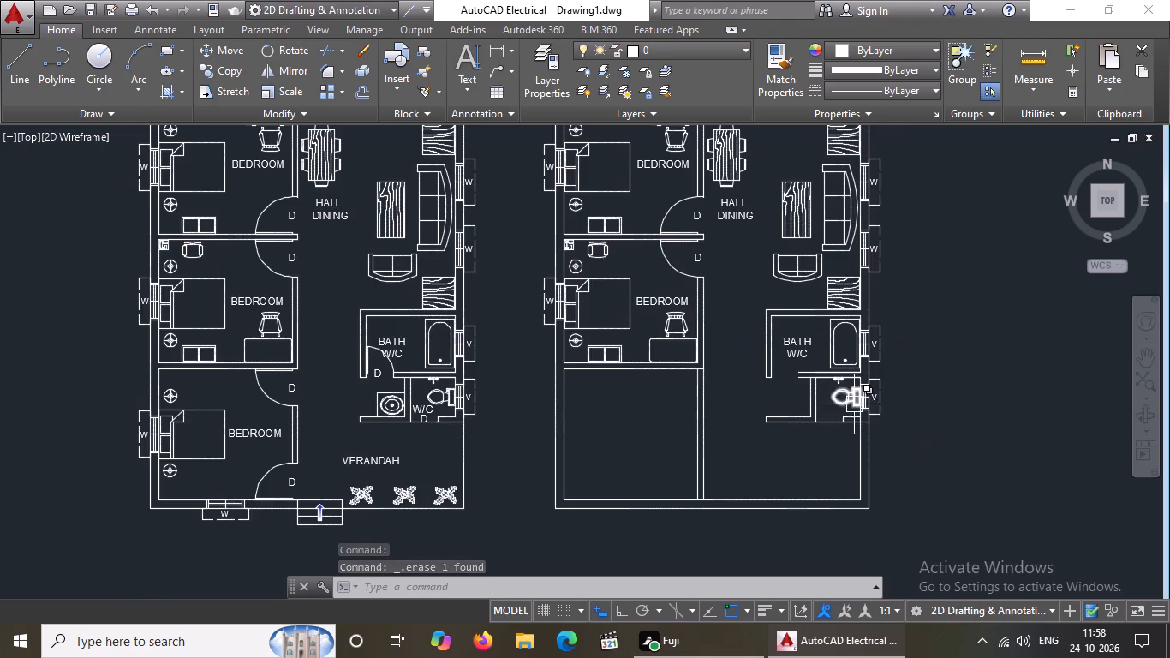
{"action": "scroll", "coordinate": [854, 404], "scroll_direction": "up", "scroll_amount": 3}
{"action": "left_click", "coordinate": [845, 402]}
{"action": "key", "text": "Delete"}
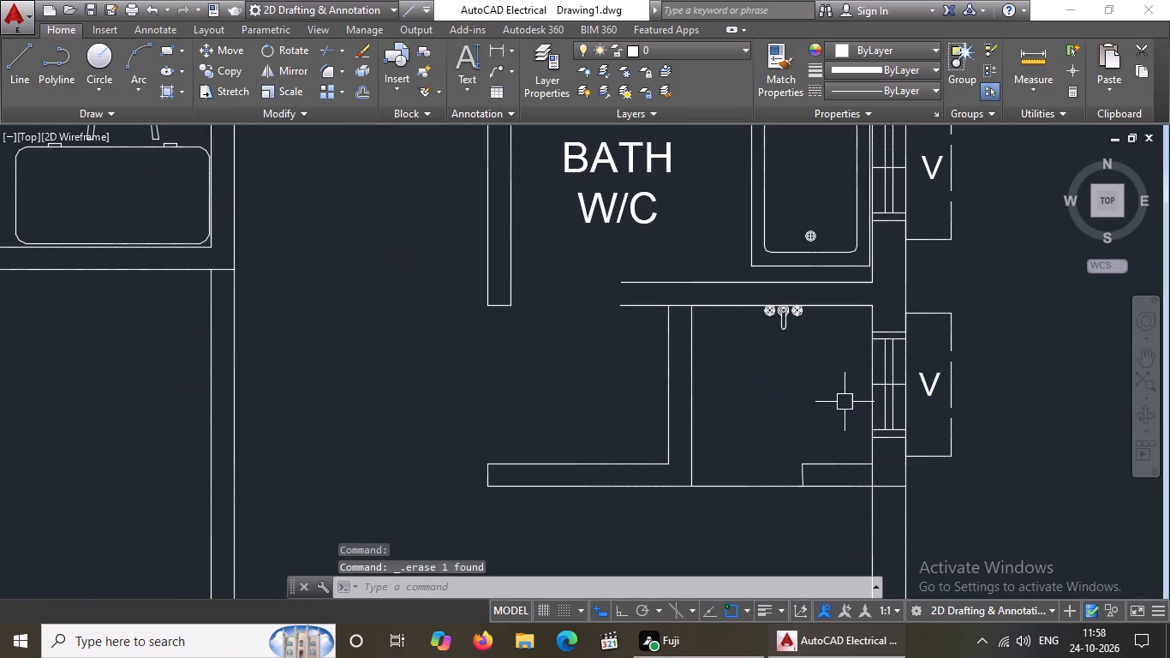
{"action": "left_click", "coordinate": [779, 325]}
{"action": "key", "text": "Delete"}
Delete the small W/C's east ventilator with its V label and dashed outline from the copied plan.
{"action": "left_click", "coordinate": [823, 321]}
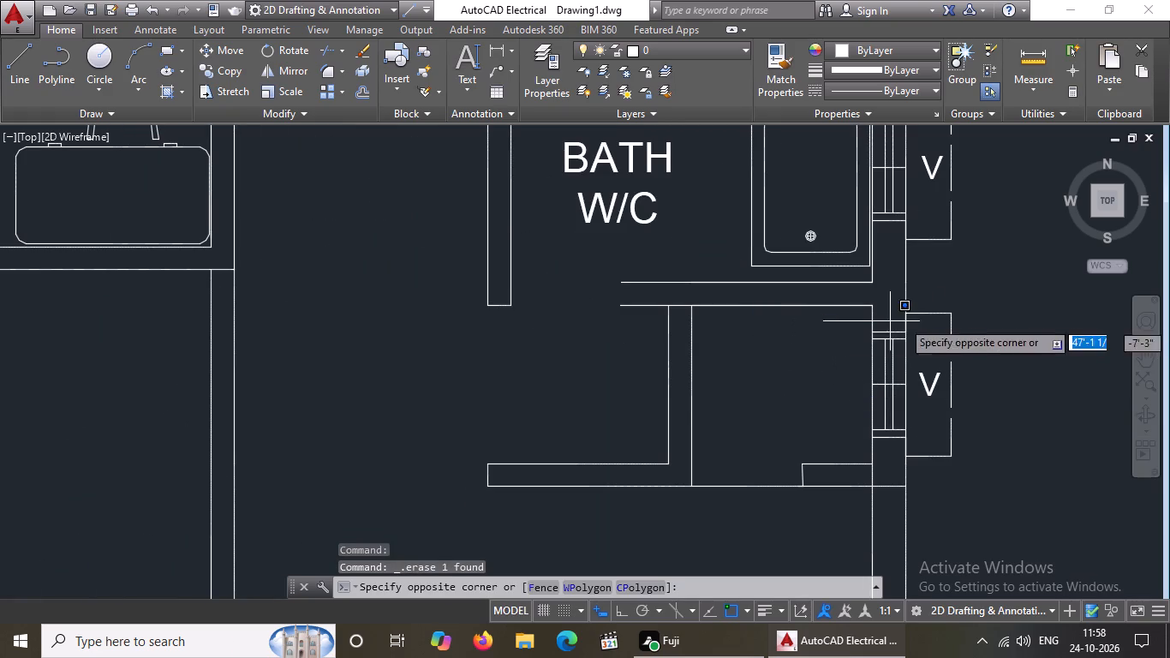
{"action": "left_click", "coordinate": [1025, 464]}
{"action": "key", "text": "Delete"}
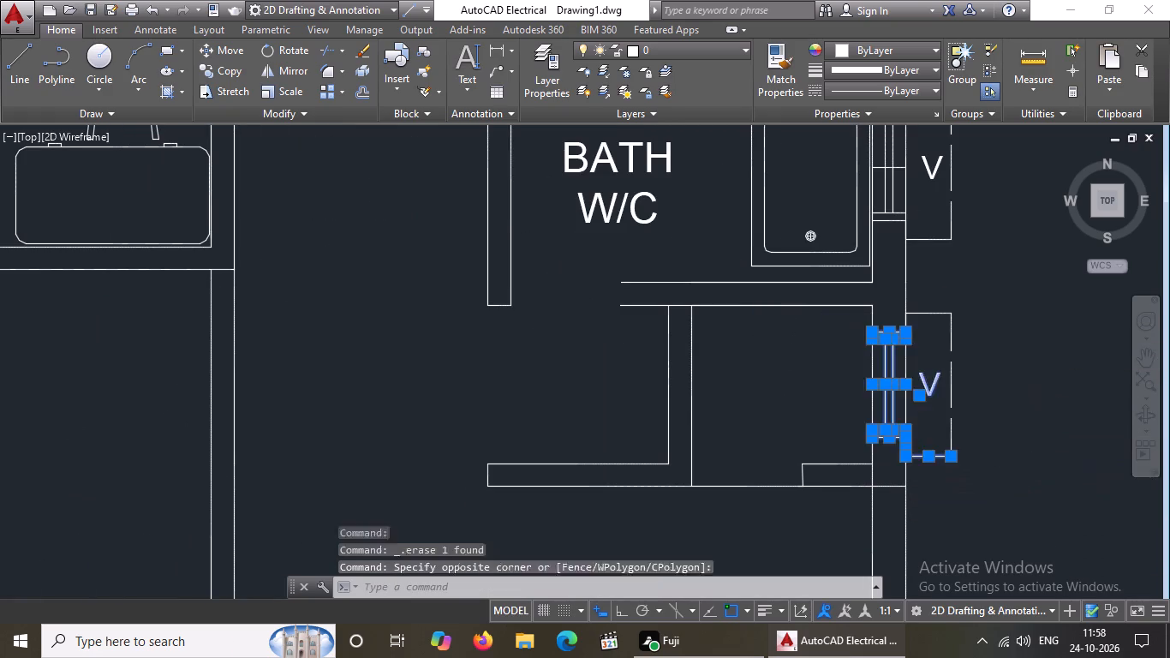
{"action": "left_click_drag", "start_coordinate": [881, 284], "coordinate": [914, 327]}
{"action": "left_click_drag", "start_coordinate": [936, 356], "coordinate": [986, 422]}
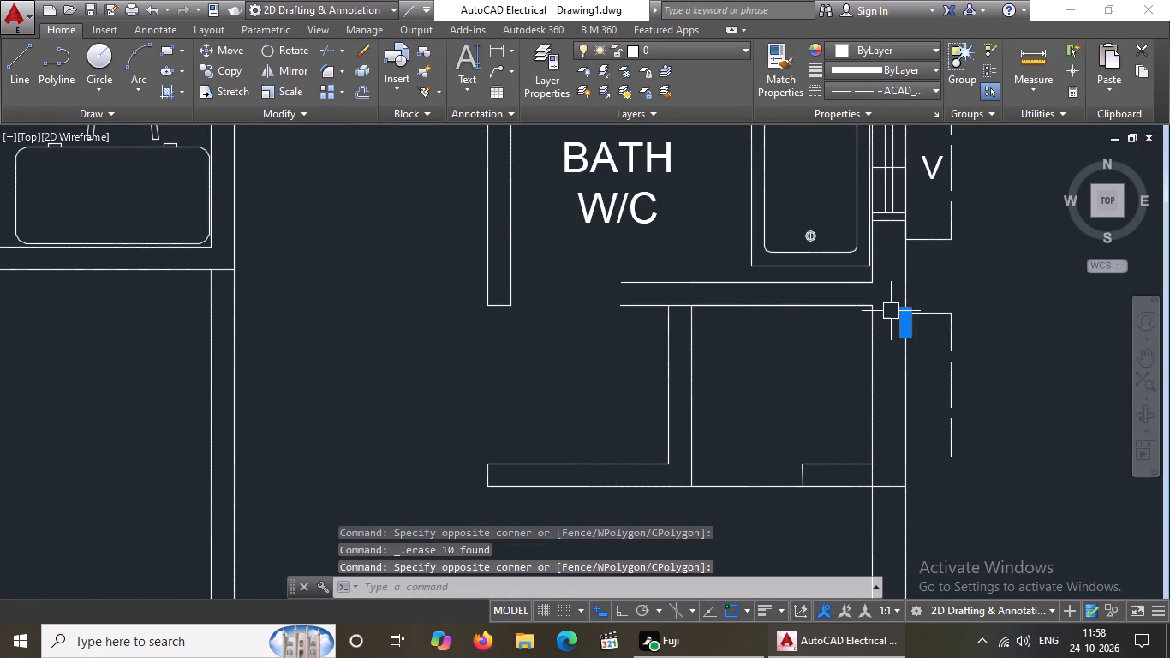
{"action": "key", "text": "Delete"}
{"action": "left_click_drag", "start_coordinate": [893, 294], "coordinate": [897, 308]}
{"action": "left_click", "coordinate": [1017, 462]}
{"action": "key", "text": "Delete"}
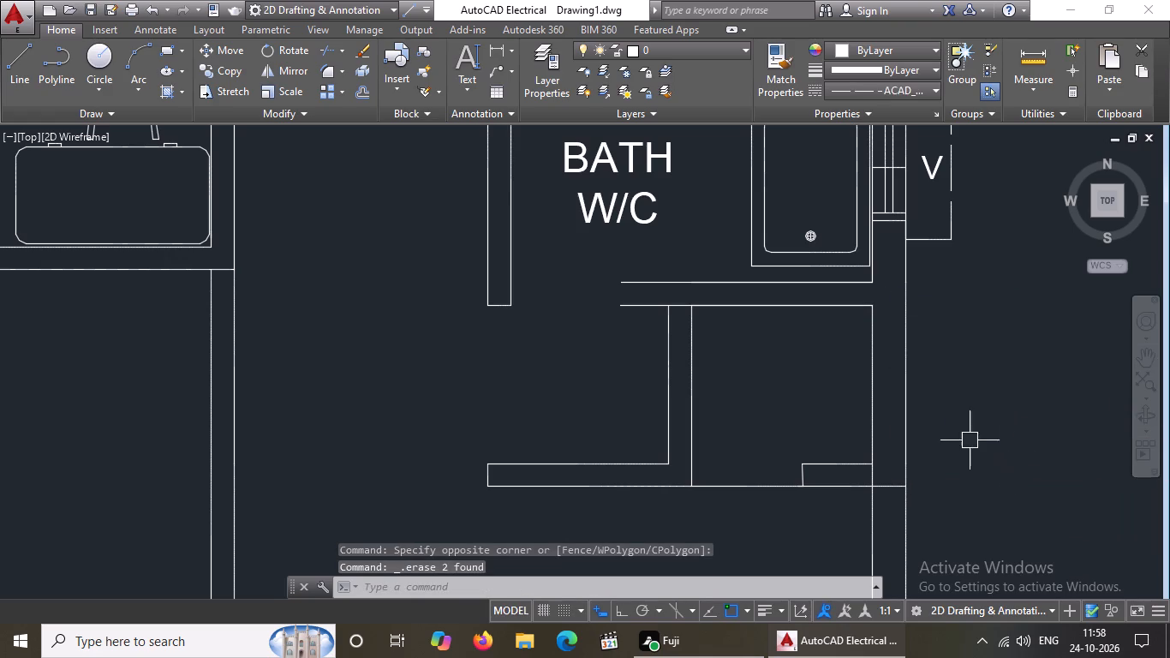
Close the small W/C's door opening by deleting the jamb line and extending the inner south wall line west to the partition.
{"action": "scroll", "coordinate": [960, 436], "scroll_direction": "down", "scroll_amount": 5}
{"action": "scroll", "coordinate": [976, 430], "scroll_direction": "up", "scroll_amount": 3}
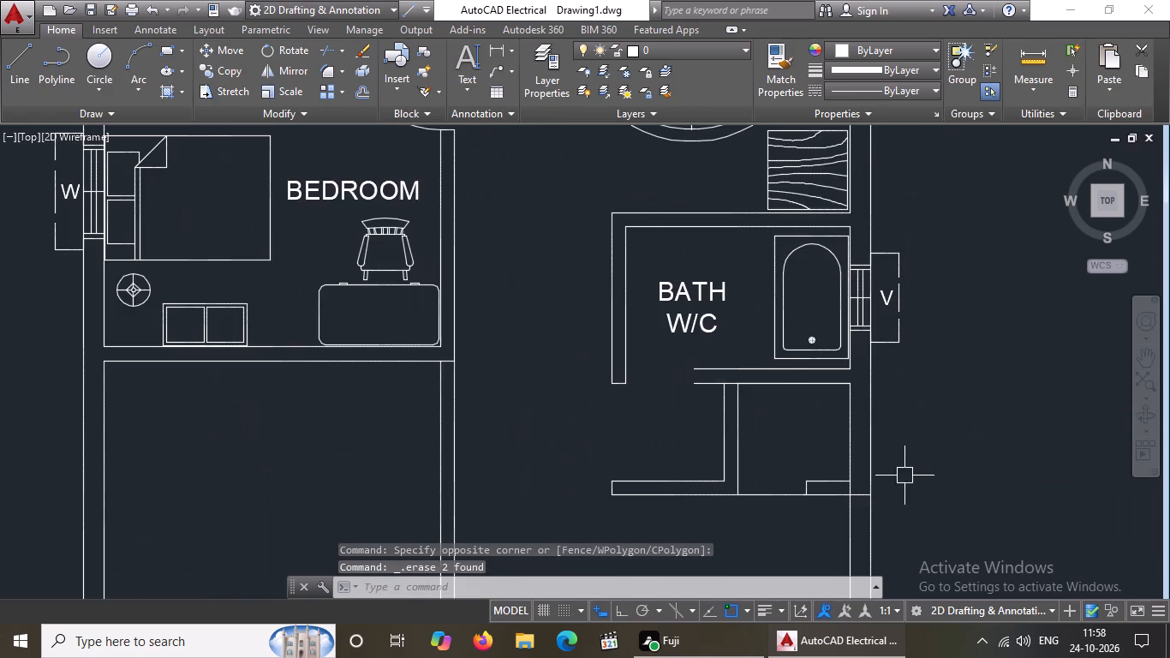
{"action": "scroll", "coordinate": [904, 468], "scroll_direction": "down", "scroll_amount": 2}
{"action": "scroll", "coordinate": [873, 470], "scroll_direction": "up", "scroll_amount": 4}
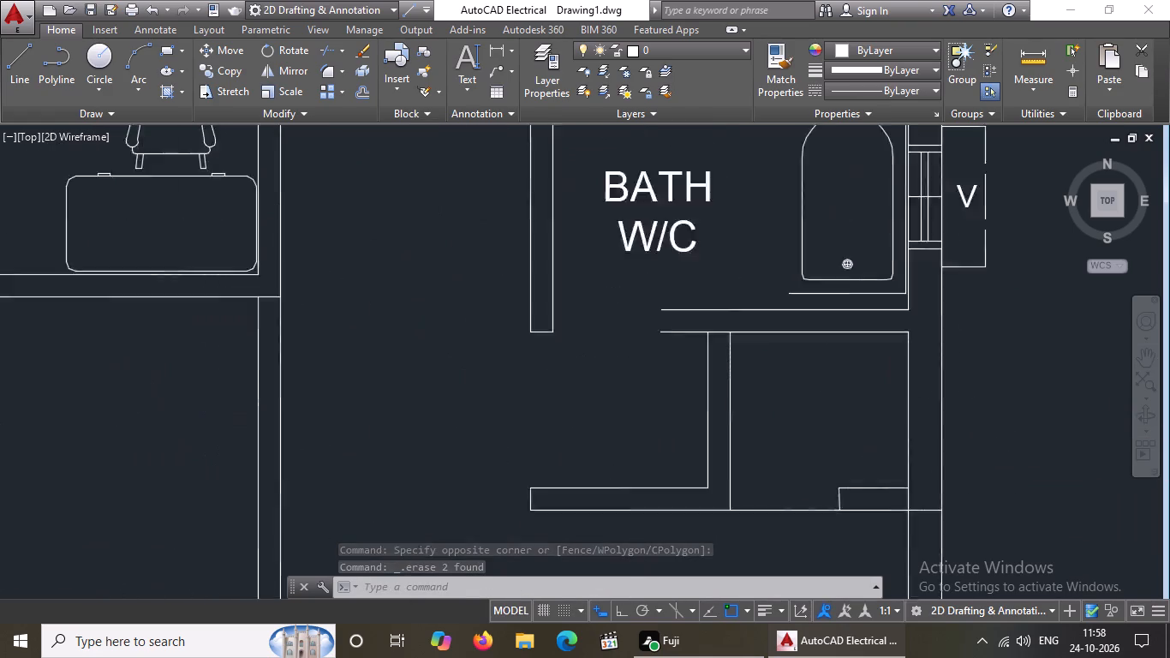
{"action": "left_click", "coordinate": [819, 524]}
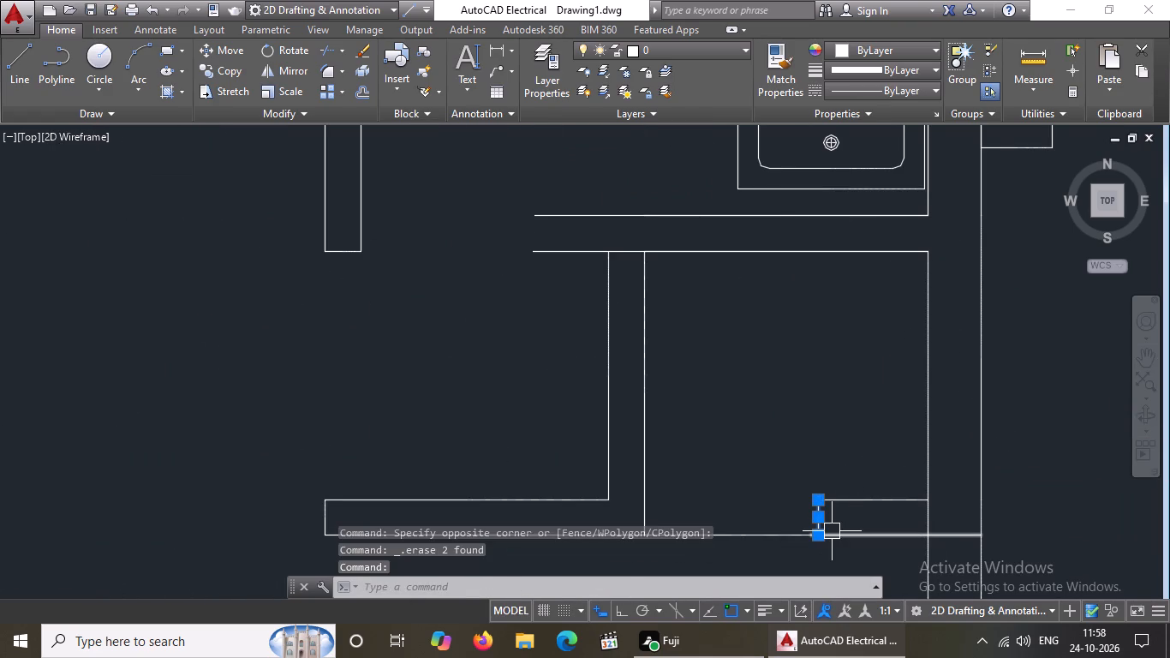
{"action": "key", "text": "Delete"}
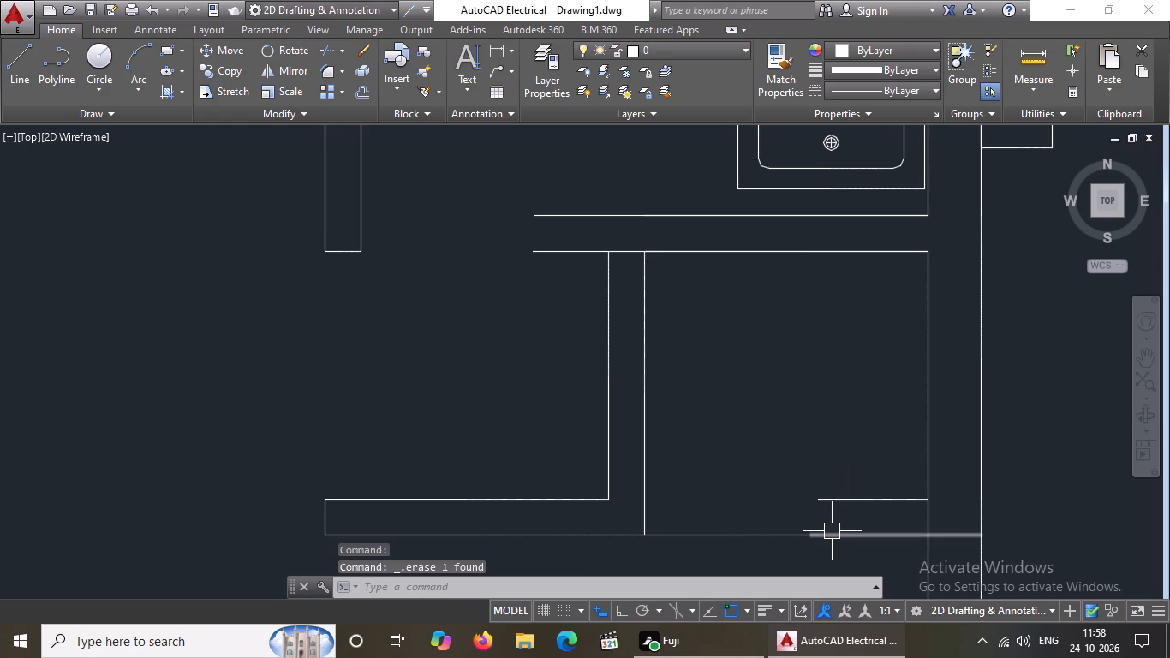
{"action": "type", "text": "EX"}
{"action": "key", "text": "space"}
{"action": "key", "text": "space"}
{"action": "left_click", "coordinate": [850, 500]}
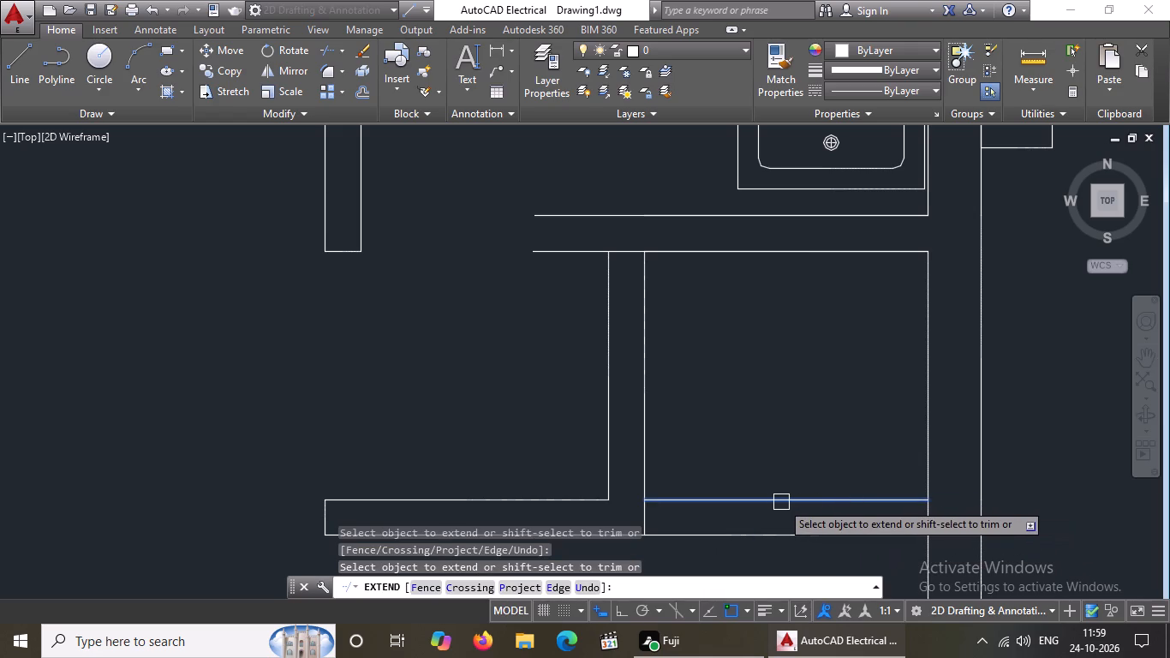
{"action": "left_click", "coordinate": [781, 502]}
Extend both lines of the bath's south wall west across the former door opening to the bath's west wall.
{"action": "scroll", "coordinate": [794, 466], "scroll_direction": "down", "scroll_amount": 2}
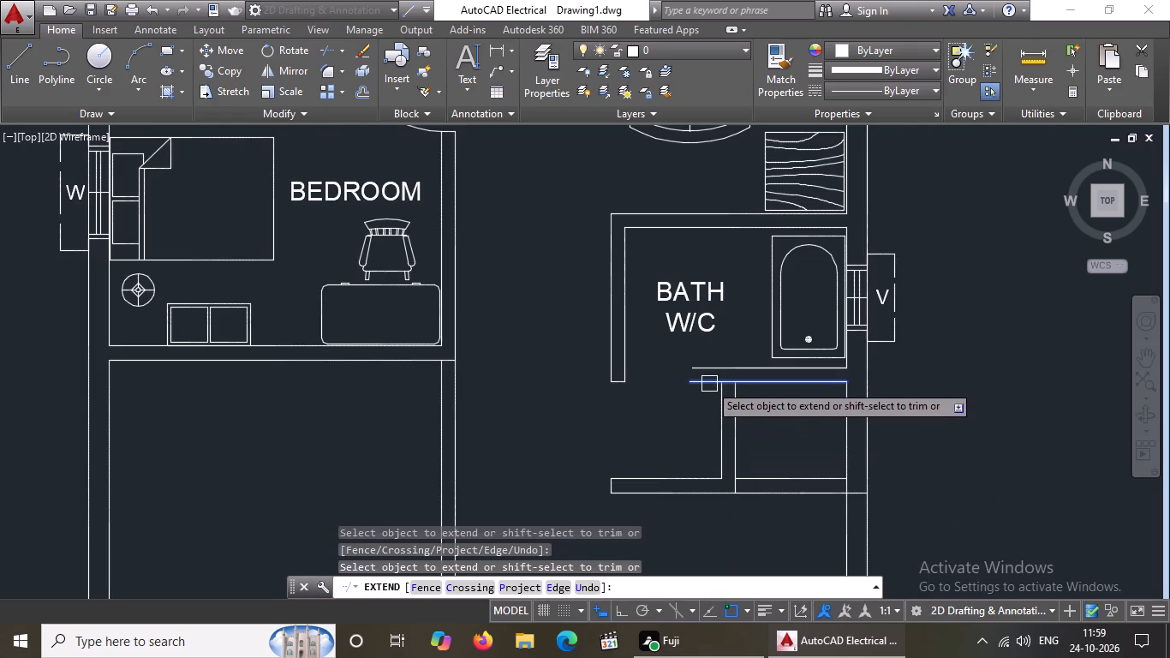
{"action": "left_click", "coordinate": [705, 382]}
{"action": "left_click", "coordinate": [697, 381]}
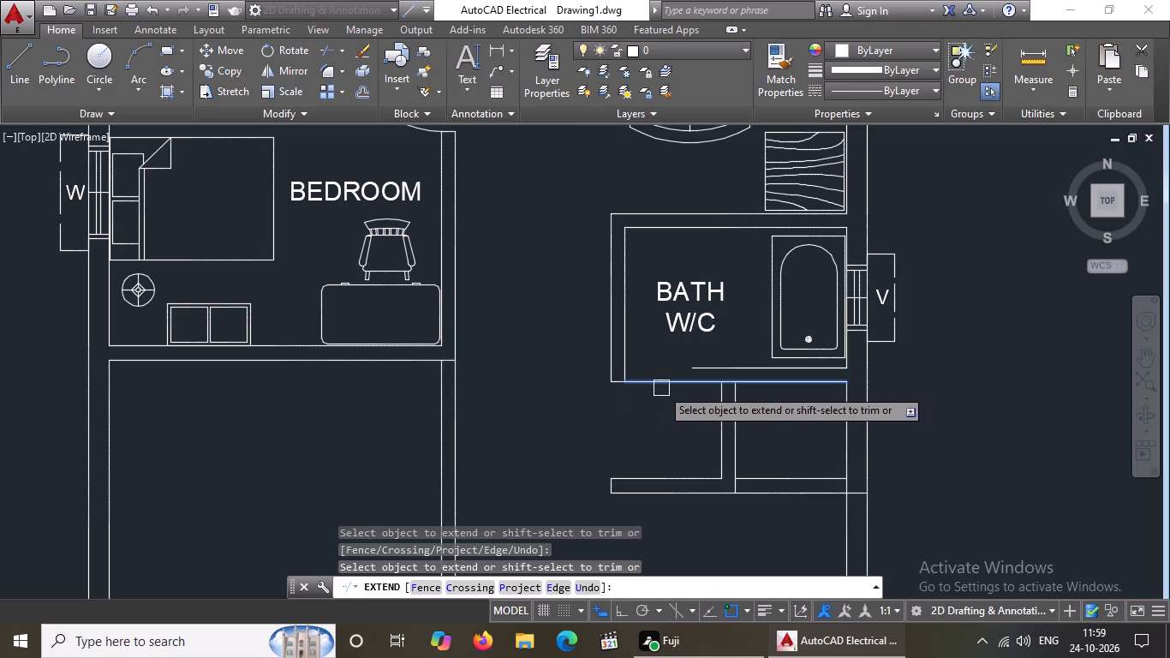
{"action": "left_click", "coordinate": [663, 388]}
{"action": "left_click", "coordinate": [700, 374]}
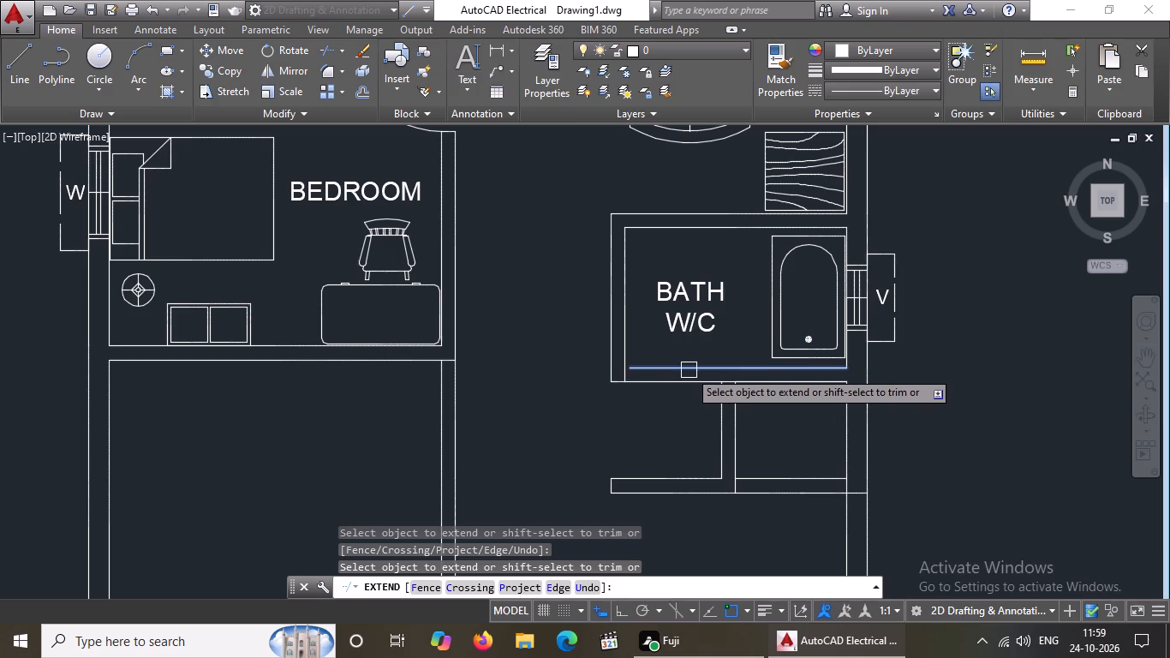
{"action": "left_click", "coordinate": [688, 370]}
{"action": "left_click", "coordinate": [648, 365]}
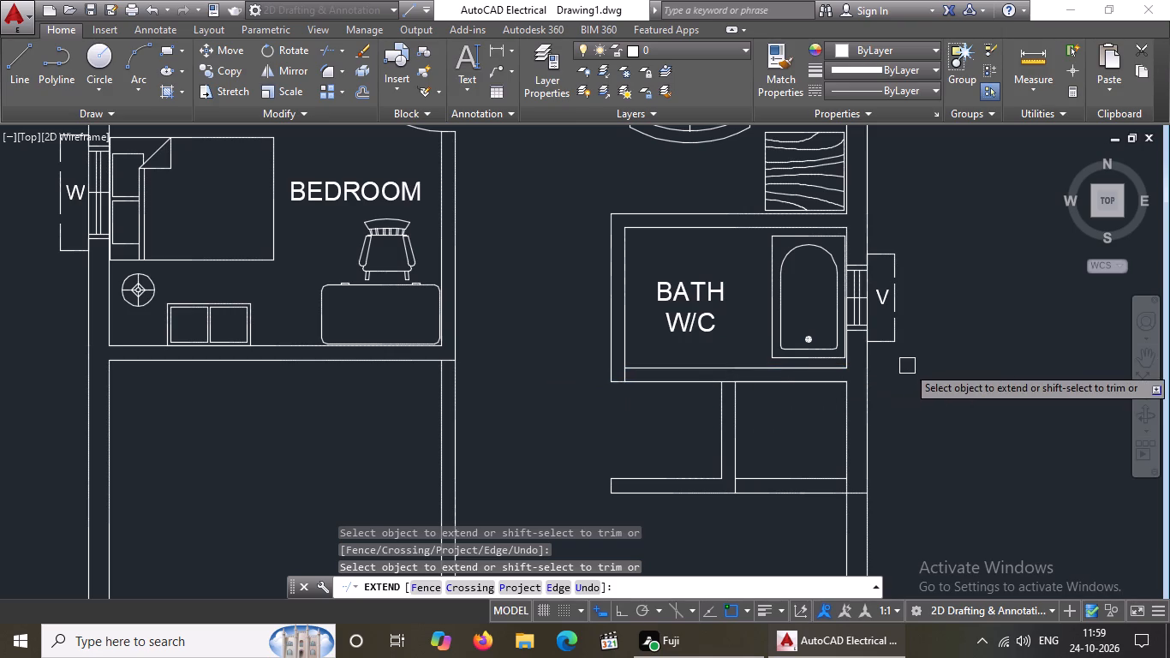
{"action": "left_click", "coordinate": [648, 362]}
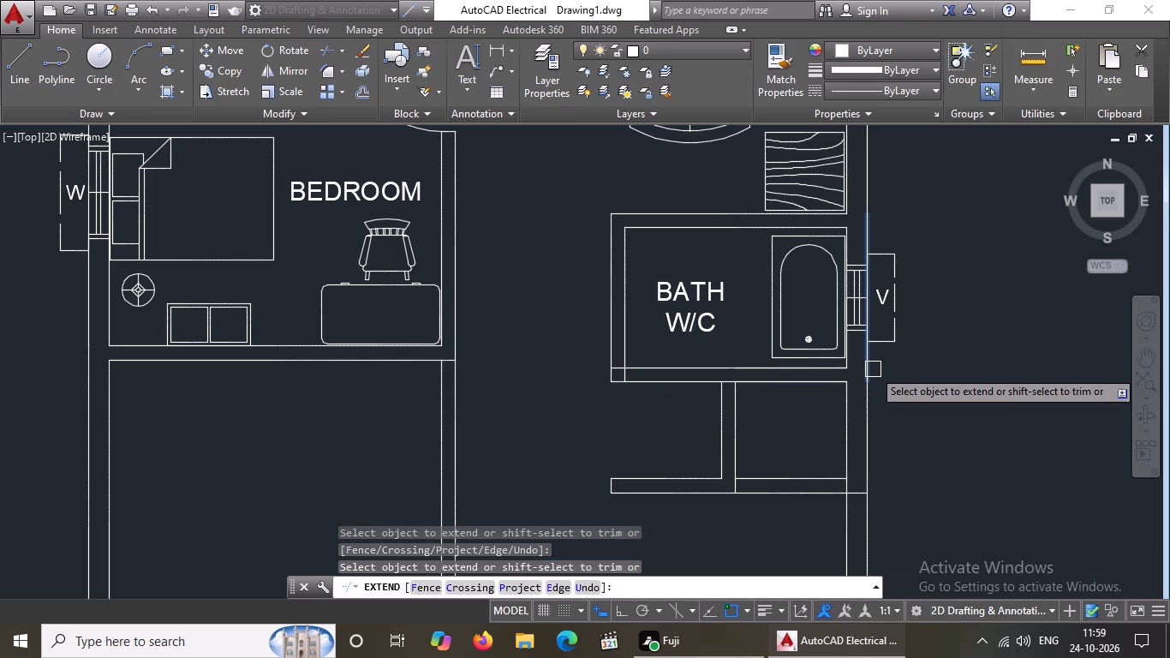
{"action": "key", "text": "Escape"}
Delete the BATH W/C label, the bathtub and the east ventilator with its V label from the copied plan's bath.
{"action": "left_click", "coordinate": [681, 305]}
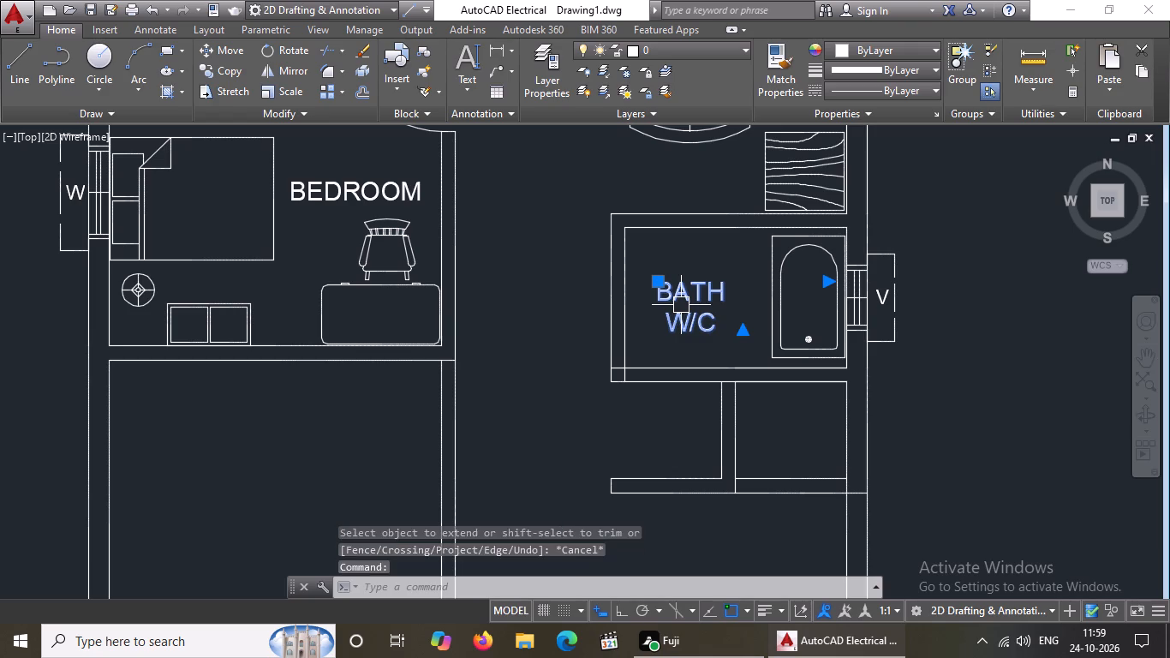
{"action": "key", "text": "Delete"}
{"action": "left_click", "coordinate": [772, 305]}
{"action": "key", "text": "Delete"}
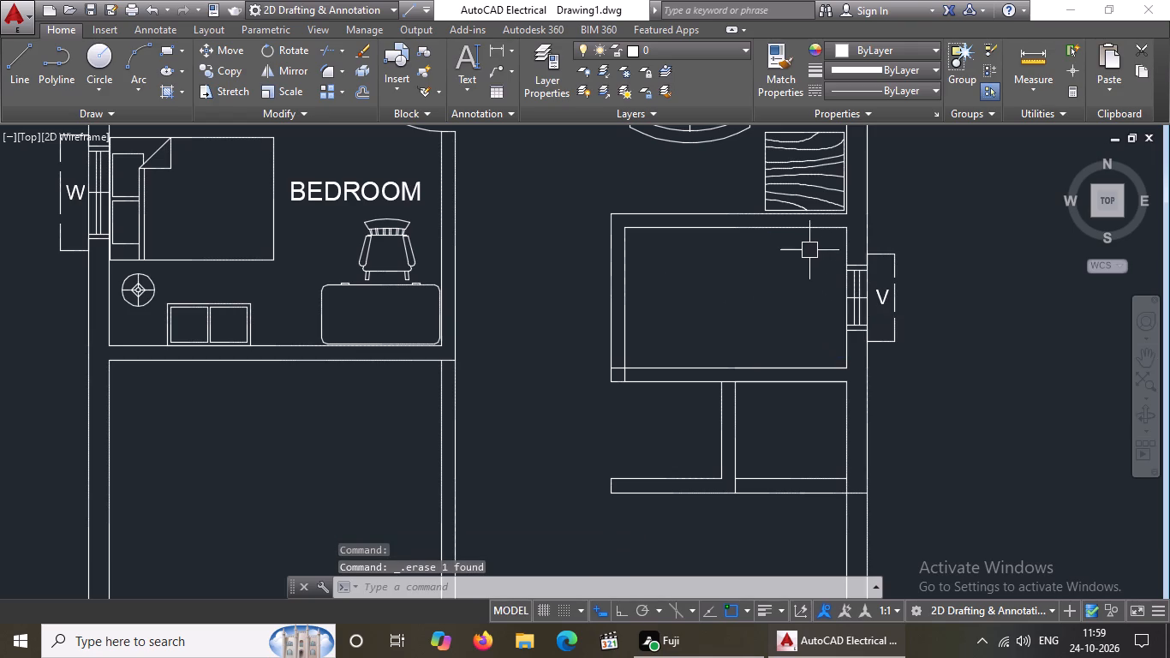
{"action": "left_click", "coordinate": [811, 242]}
{"action": "left_click", "coordinate": [958, 353]}
{"action": "key", "text": "Delete"}
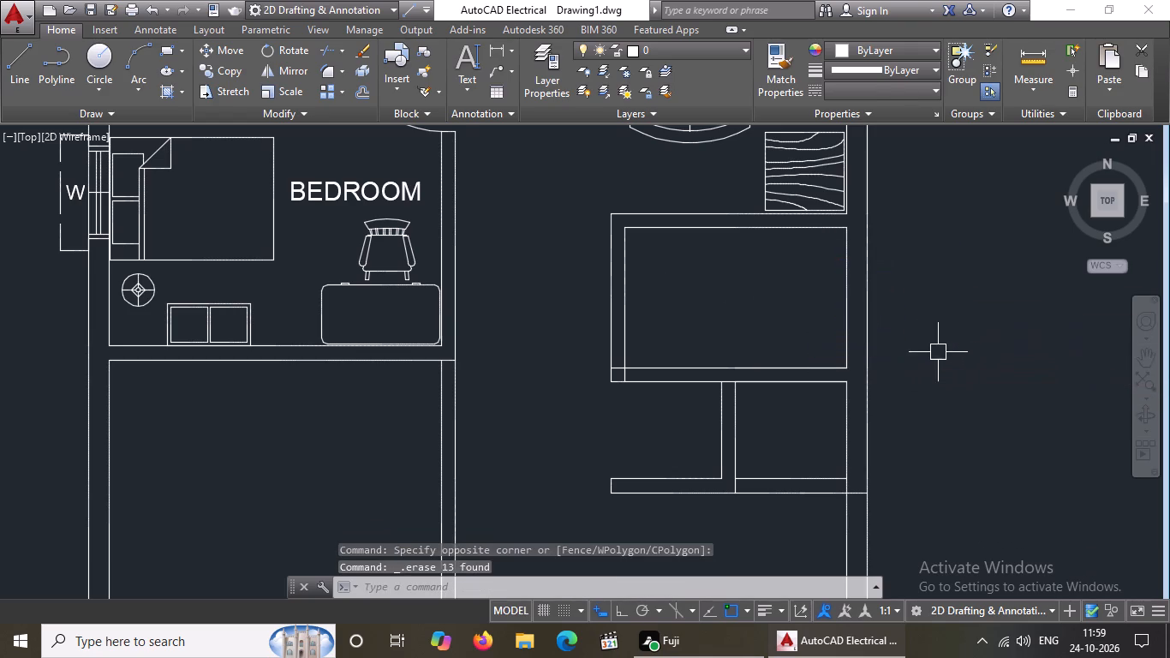
Delete the double cabinet, desk, desk chair and BEDROOM label from the copied plan's middle bedroom.
{"action": "scroll", "coordinate": [880, 336], "scroll_direction": "down", "scroll_amount": 5}
{"action": "scroll", "coordinate": [798, 311], "scroll_direction": "up", "scroll_amount": 3}
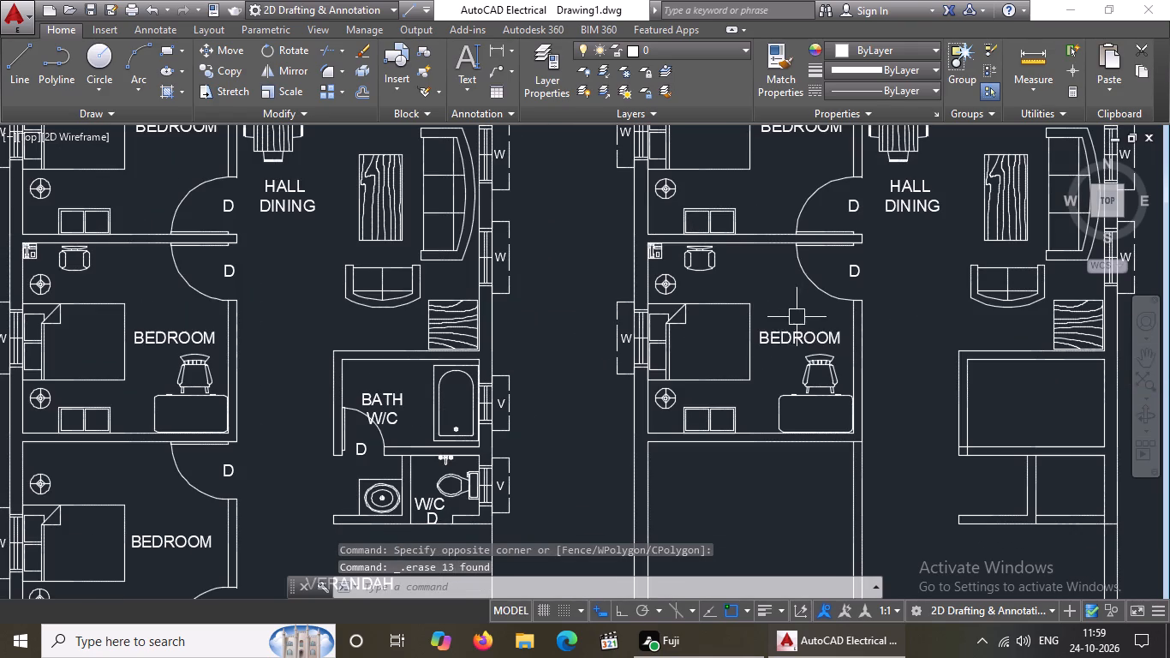
{"action": "left_click", "coordinate": [707, 413]}
{"action": "key", "text": "Delete"}
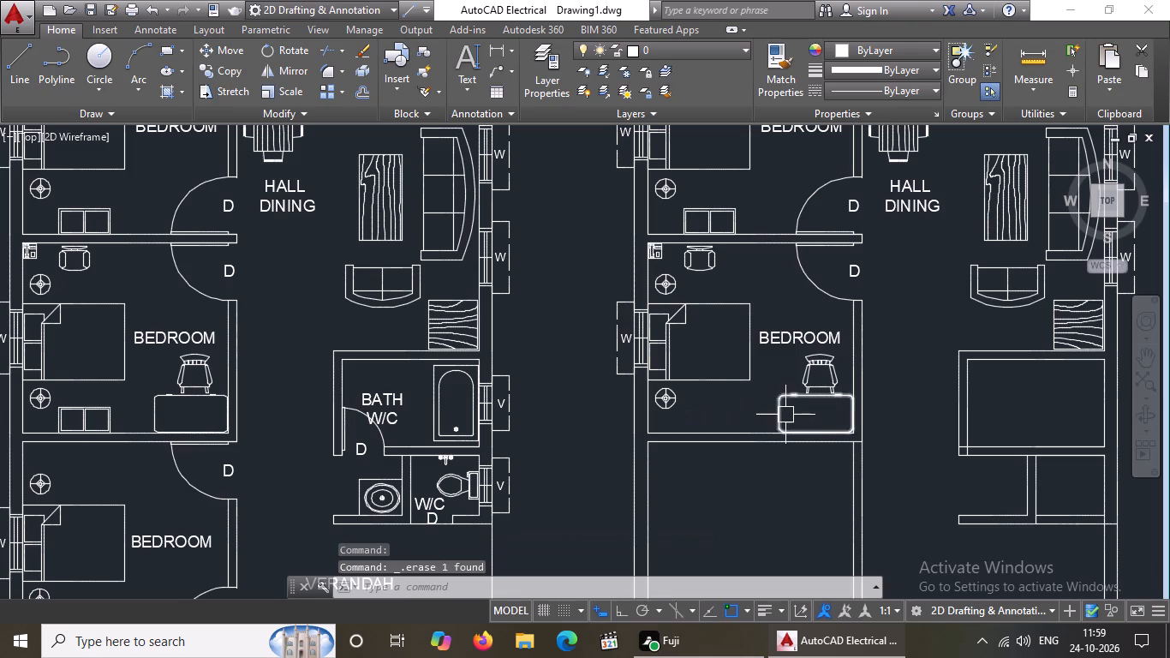
{"action": "left_click", "coordinate": [785, 415]}
{"action": "key", "text": "Delete"}
{"action": "left_click", "coordinate": [809, 375]}
{"action": "key", "text": "Delete"}
{"action": "left_click", "coordinate": [797, 339]}
{"action": "key", "text": "Delete"}
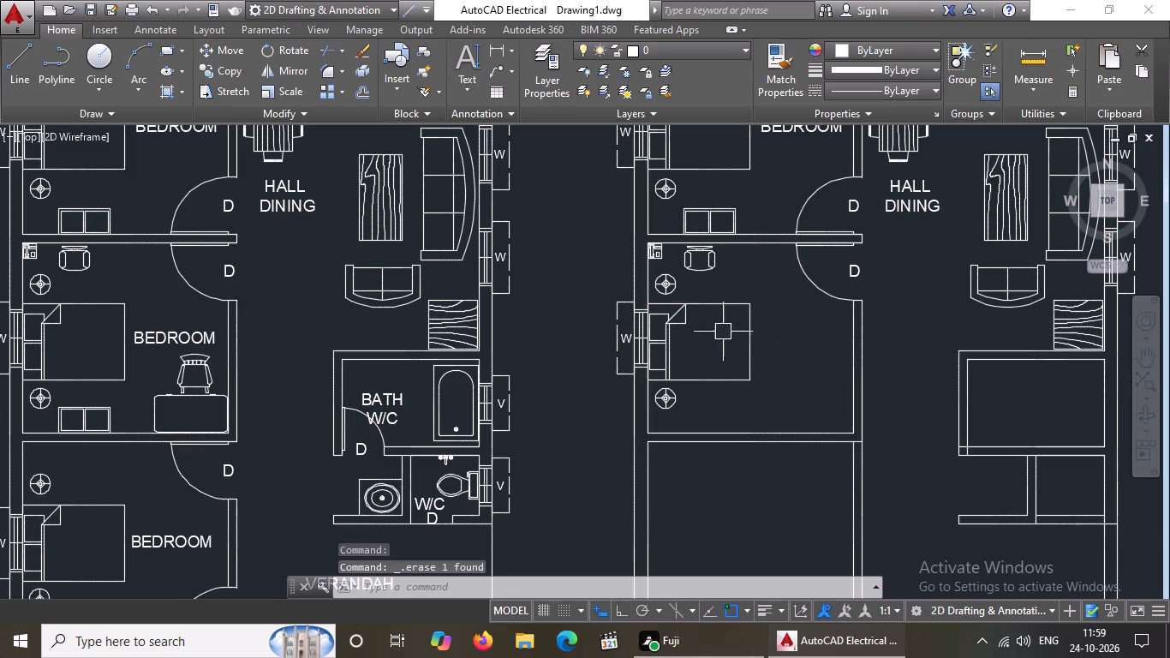
Delete the middle bedroom's west window with its W label and dashed outline from the copied plan.
{"action": "left_click", "coordinate": [572, 293]}
{"action": "left_click", "coordinate": [663, 398]}
{"action": "key", "text": "Delete"}
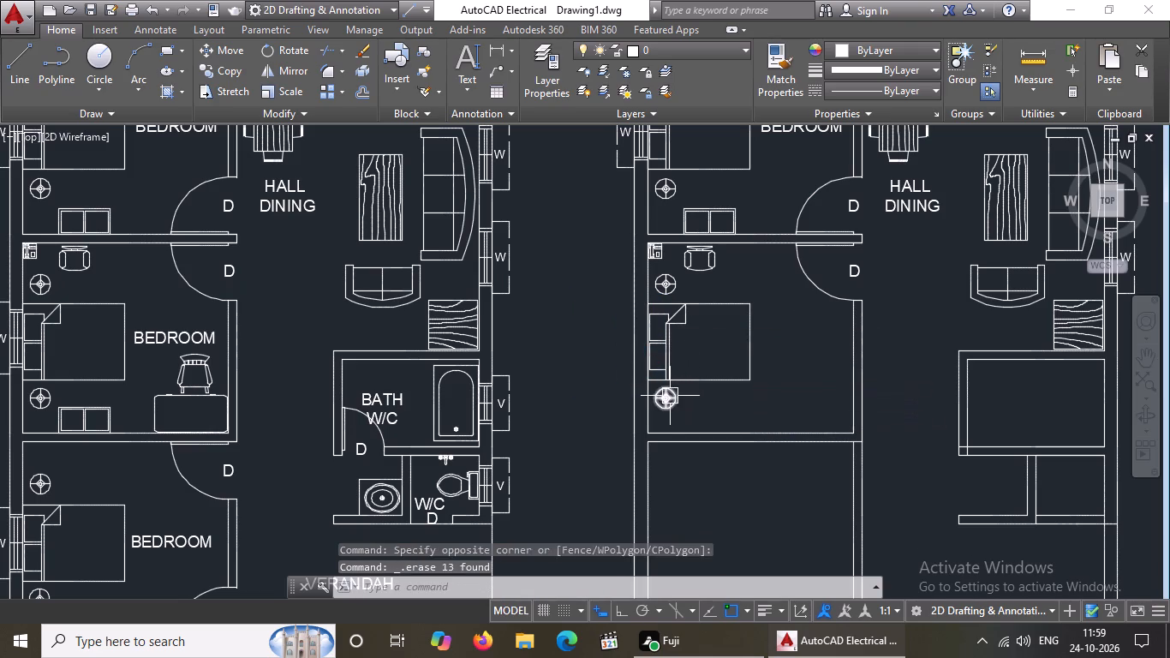
Delete the bed, both round bedside lamps, the northwest corner unit and the chair from the copied plan's middle bedroom.
{"action": "left_click", "coordinate": [670, 396]}
{"action": "key", "text": "Delete"}
{"action": "left_click", "coordinate": [654, 346]}
{"action": "key", "text": "Delete"}
{"action": "left_click", "coordinate": [665, 290]}
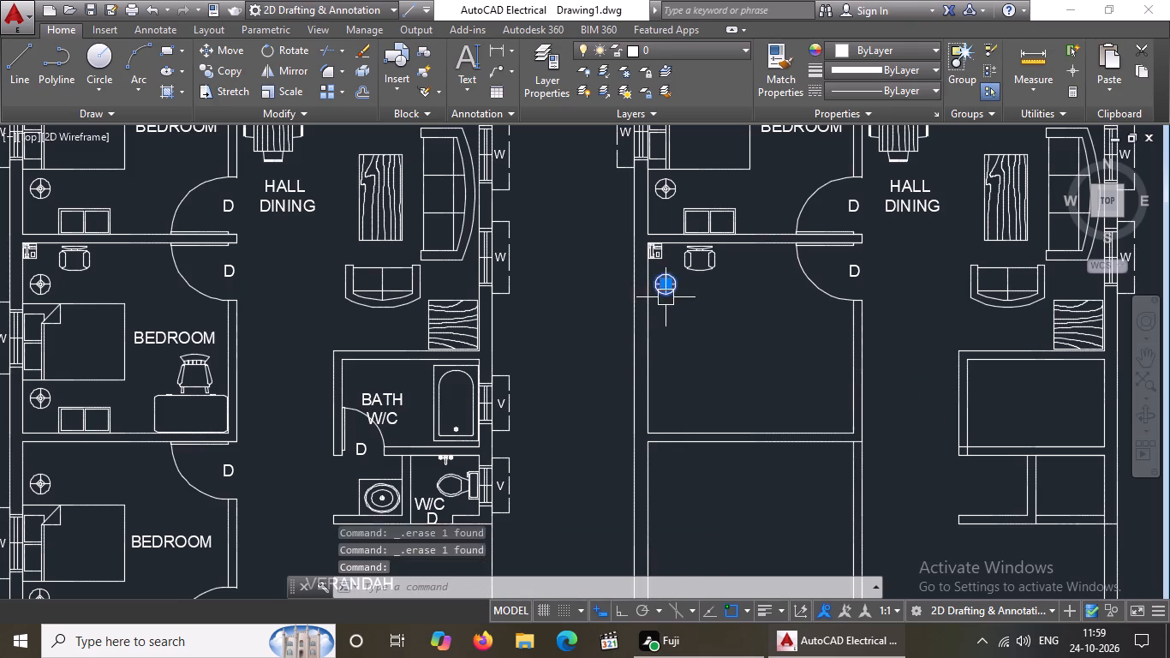
{"action": "key", "text": "Delete"}
{"action": "left_click", "coordinate": [663, 256]}
{"action": "key", "text": "Delete"}
{"action": "left_click_drag", "start_coordinate": [707, 266], "coordinate": [707, 277]}
{"action": "key", "text": "Delete"}
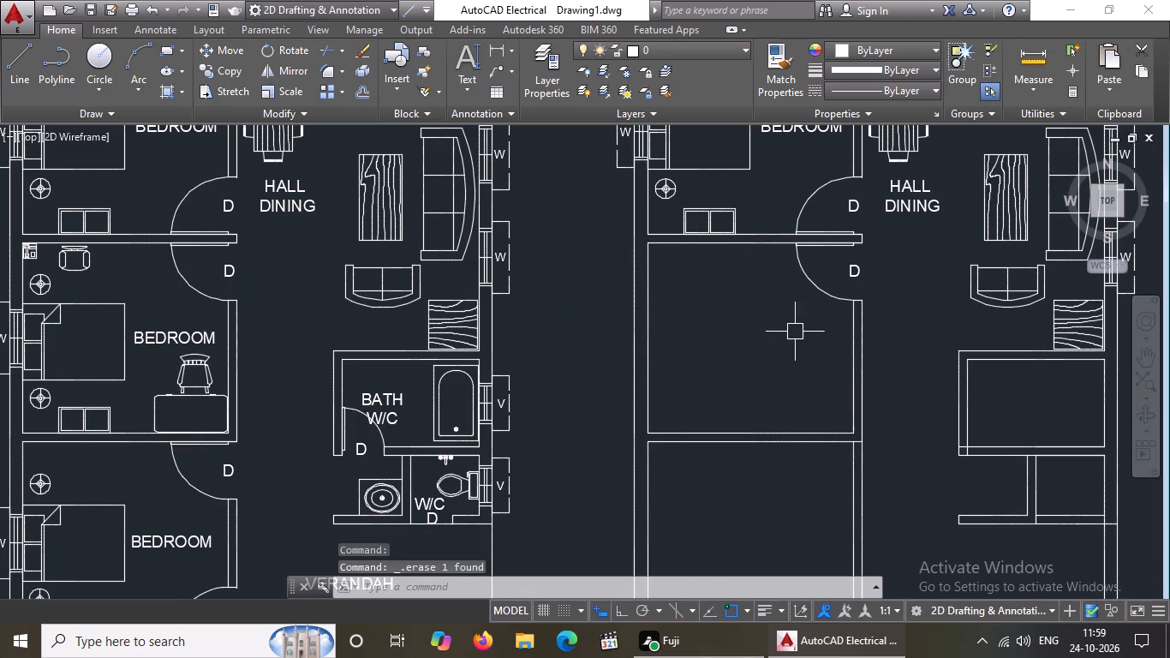
Delete the middle bedroom's door and its D label from the copied plan.
{"action": "left_click", "coordinate": [820, 287]}
{"action": "key", "text": "Delete"}
{"action": "left_click_drag", "start_coordinate": [832, 253], "coordinate": [836, 262]}
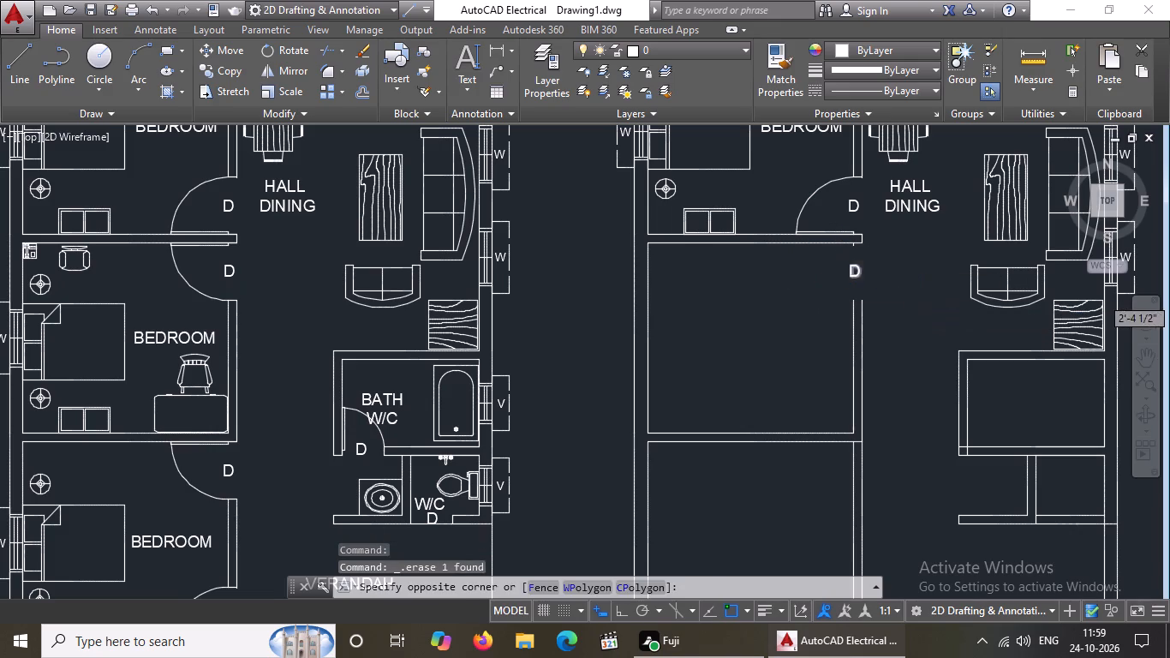
{"action": "left_click", "coordinate": [907, 296]}
{"action": "key", "text": "Delete"}
{"action": "key", "text": "Escape"}
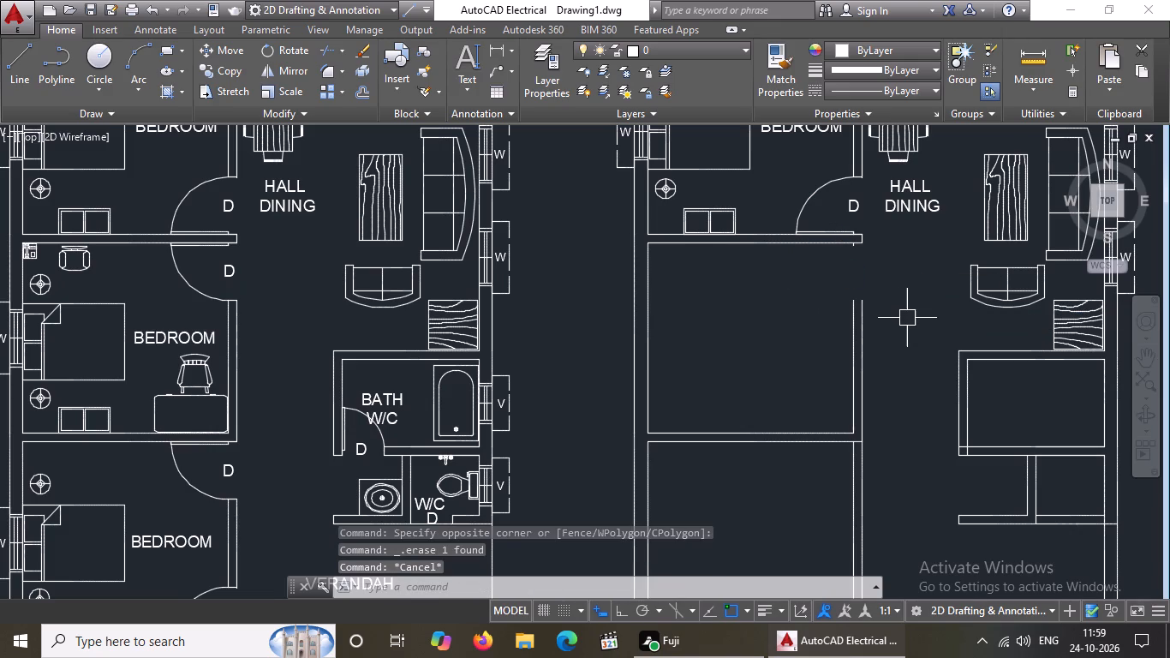
Extend both lines of the middle bedroom's east wall north across the former door opening to the bedroom's north wall.
{"action": "key", "text": "e"}
{"action": "key", "text": "x"}
{"action": "key", "text": "space"}
{"action": "key", "text": "space"}
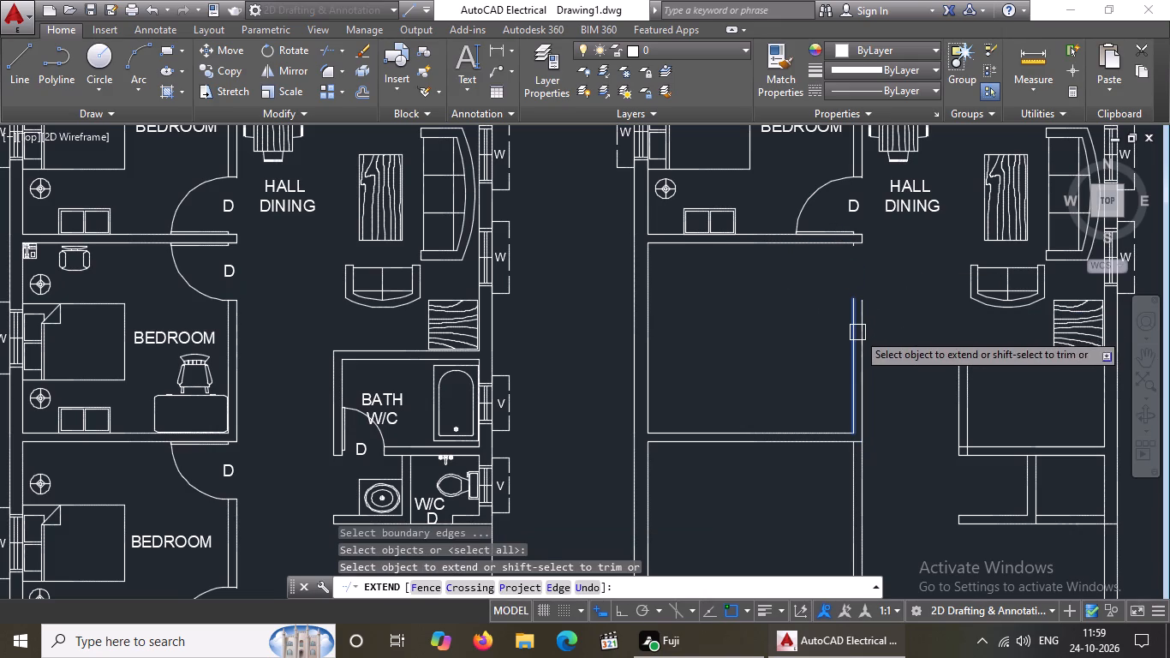
{"action": "left_click", "coordinate": [856, 319]}
{"action": "left_click", "coordinate": [866, 314]}
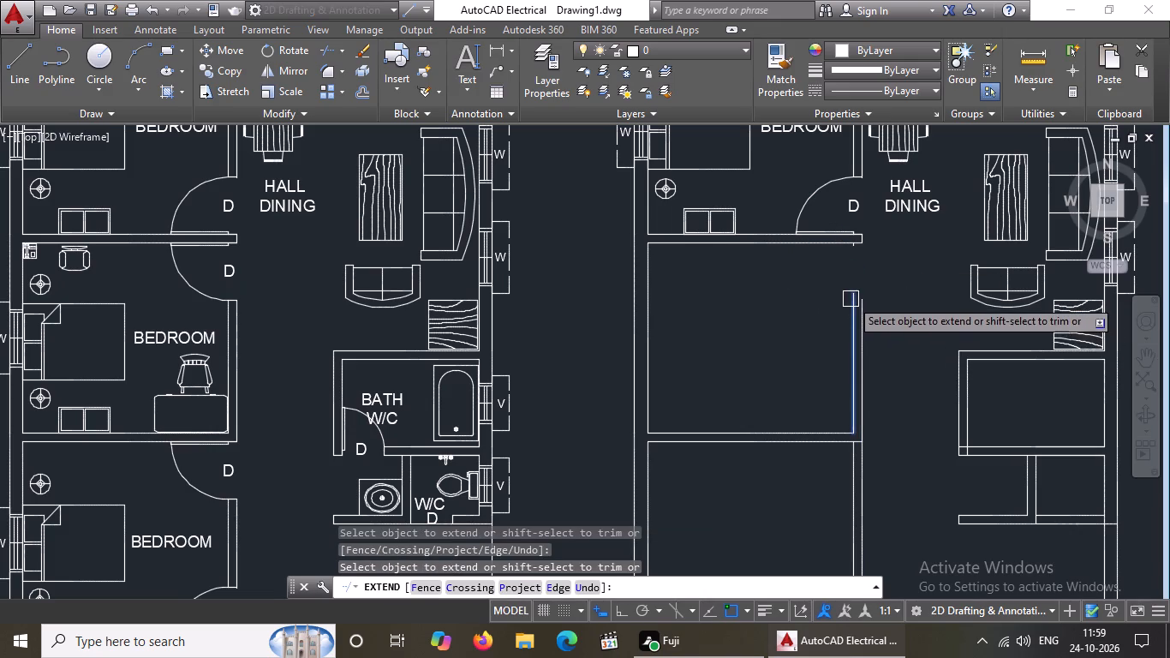
{"action": "left_click", "coordinate": [851, 309]}
{"action": "left_click_drag", "start_coordinate": [862, 304], "coordinate": [861, 312]}
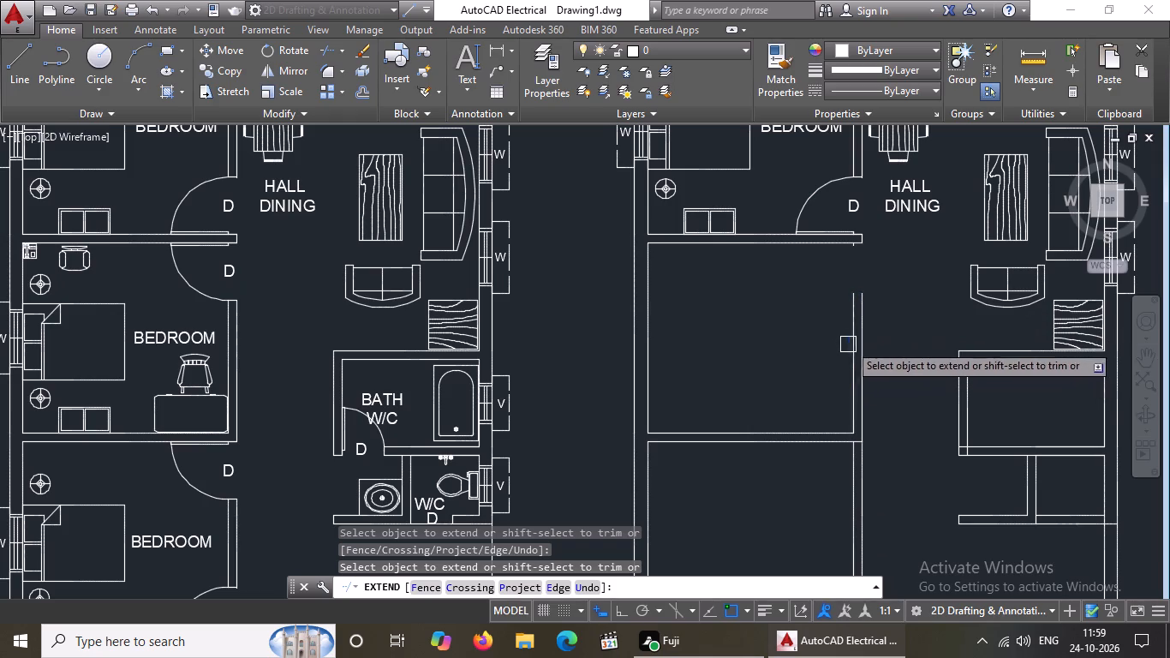
{"action": "left_click", "coordinate": [854, 335]}
{"action": "left_click", "coordinate": [854, 323]}
{"action": "left_click", "coordinate": [854, 305]}
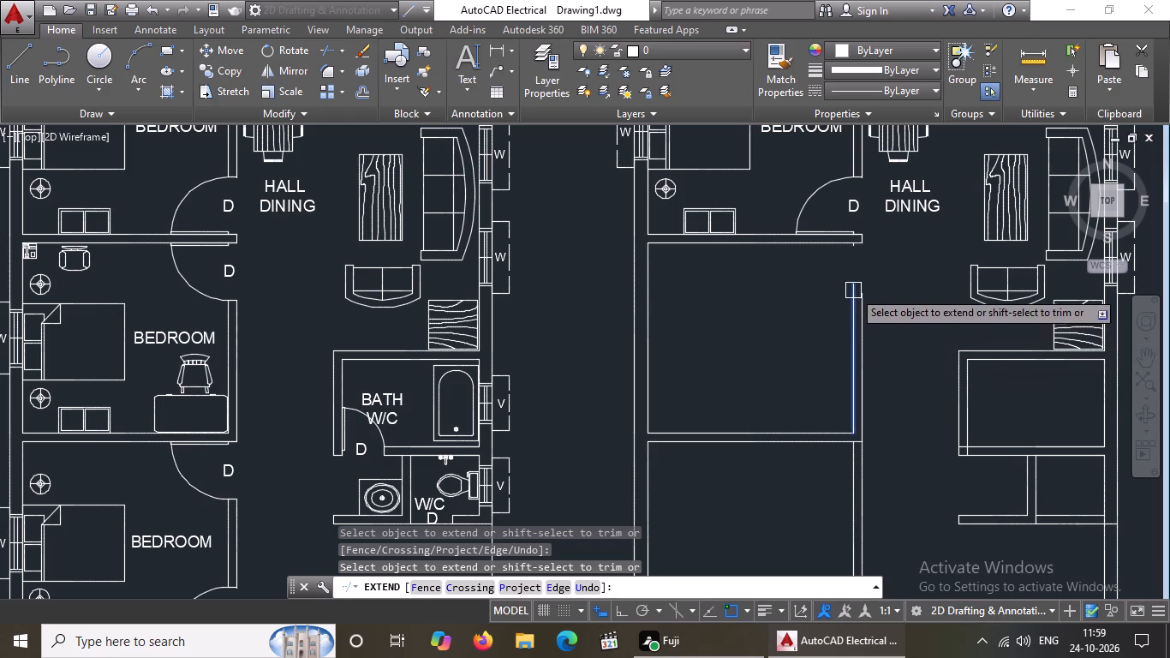
{"action": "left_click", "coordinate": [846, 315]}
{"action": "left_click", "coordinate": [863, 324]}
{"action": "left_click", "coordinate": [866, 308]}
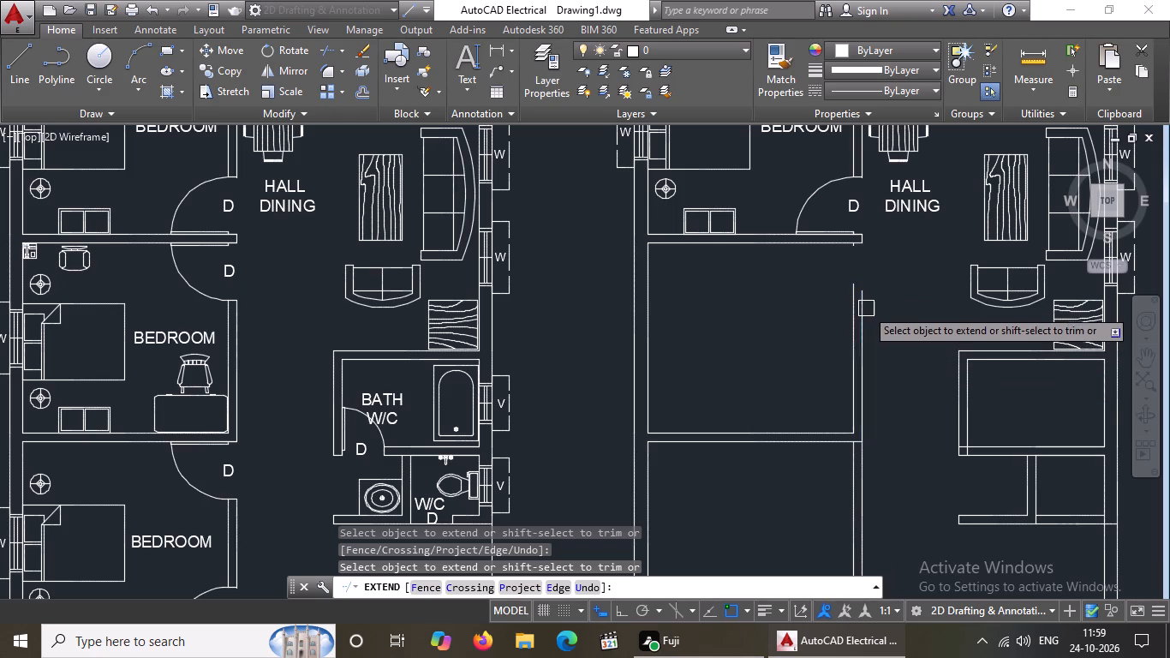
{"action": "left_click", "coordinate": [862, 305]}
{"action": "left_click", "coordinate": [860, 307]}
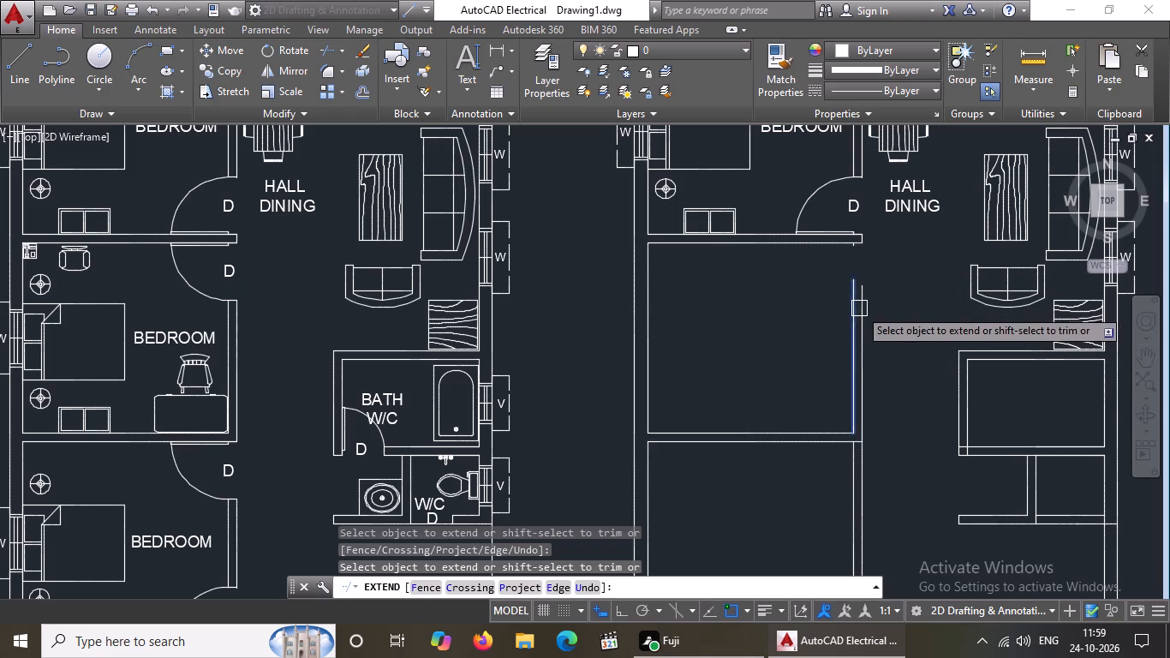
{"action": "left_click", "coordinate": [855, 293]}
{"action": "left_click", "coordinate": [855, 302]}
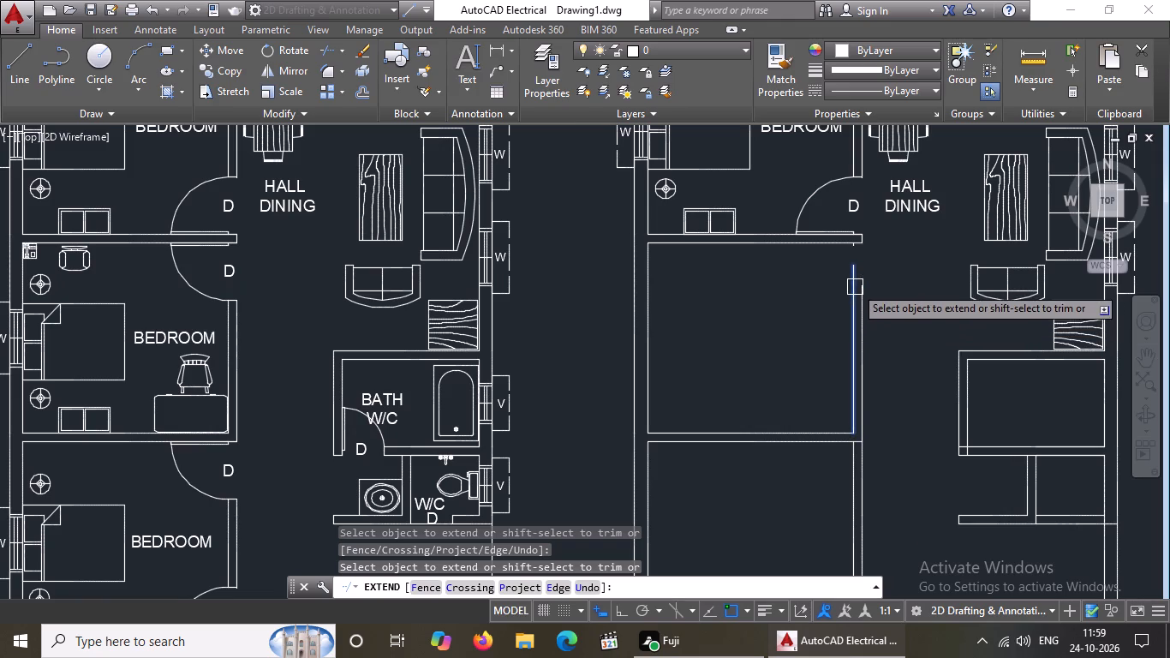
{"action": "left_click", "coordinate": [855, 284]}
{"action": "left_click", "coordinate": [858, 287]}
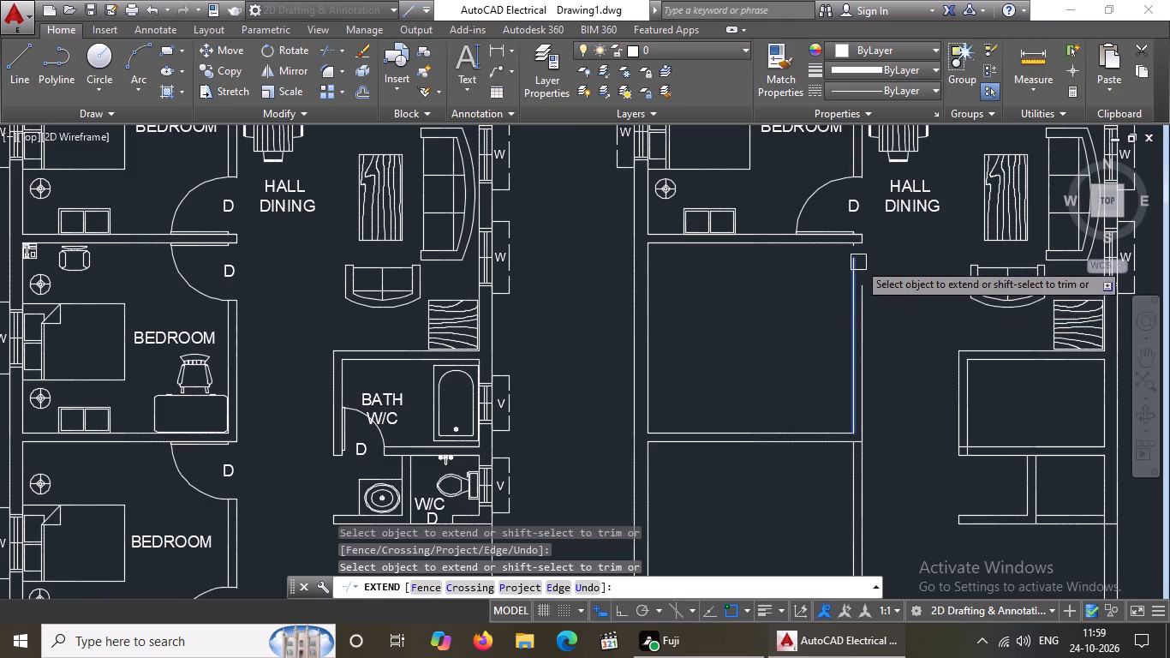
{"action": "left_click", "coordinate": [858, 294]}
{"action": "left_click", "coordinate": [856, 282]}
{"action": "left_click", "coordinate": [853, 270]}
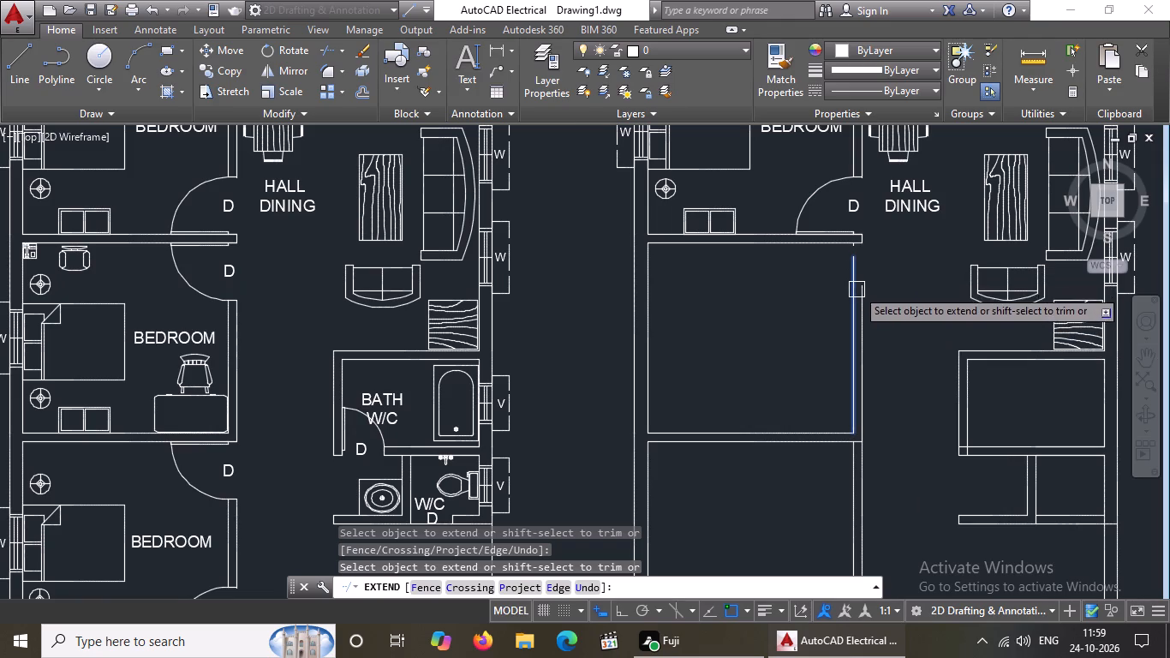
{"action": "left_click_drag", "start_coordinate": [856, 281], "coordinate": [856, 290]}
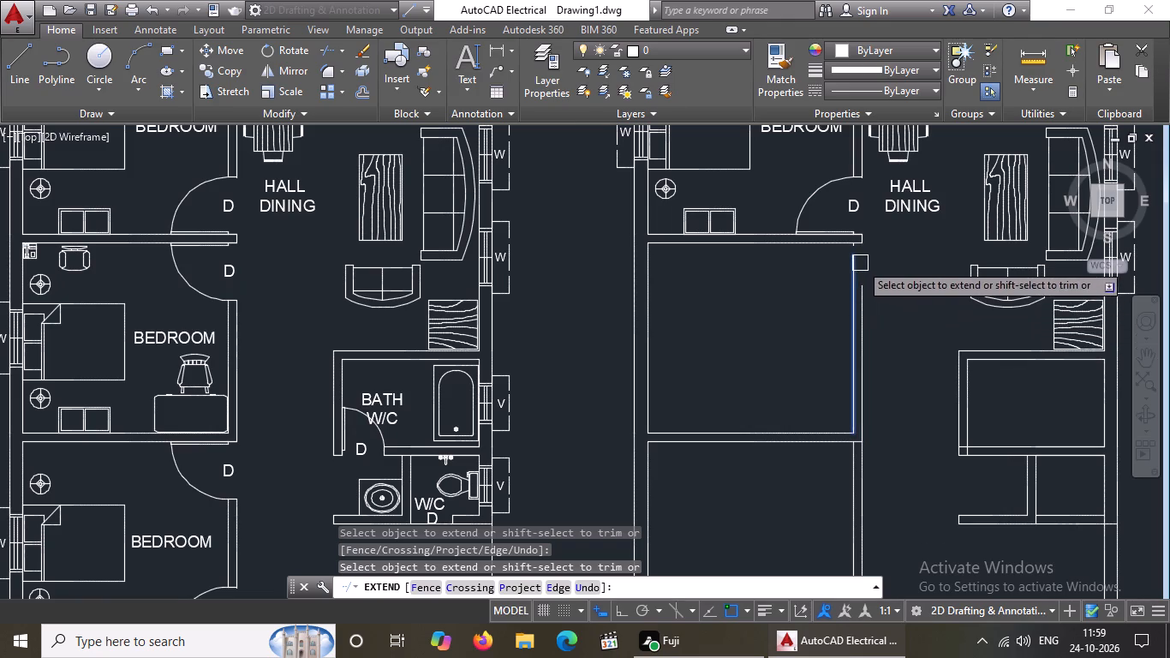
{"action": "left_click", "coordinate": [847, 269]}
{"action": "left_click", "coordinate": [855, 286]}
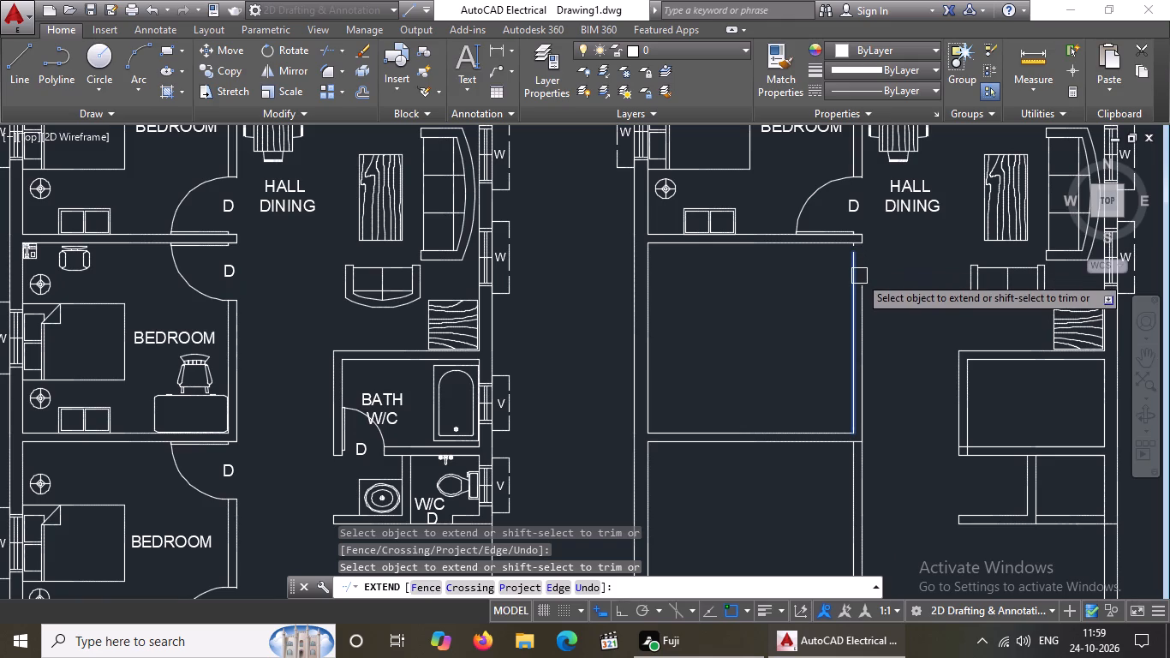
{"action": "left_click", "coordinate": [859, 276]}
{"action": "left_click", "coordinate": [857, 260]}
{"action": "scroll", "coordinate": [856, 262], "scroll_direction": "up", "scroll_amount": 3}
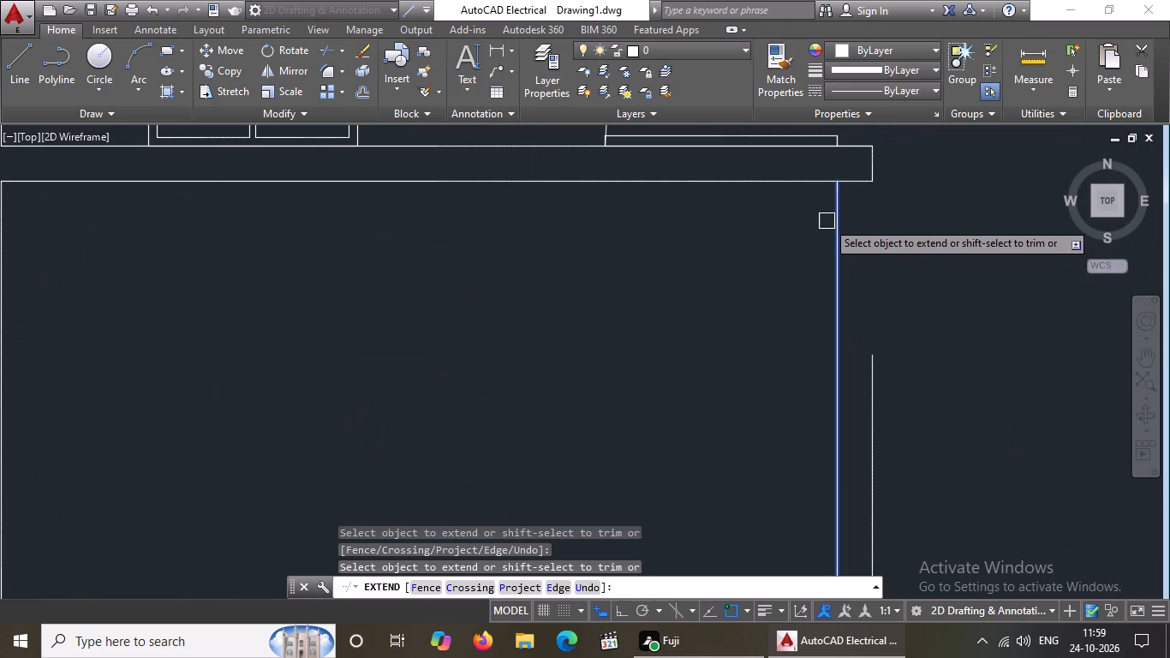
{"action": "left_click", "coordinate": [845, 241]}
{"action": "left_click", "coordinate": [879, 380]}
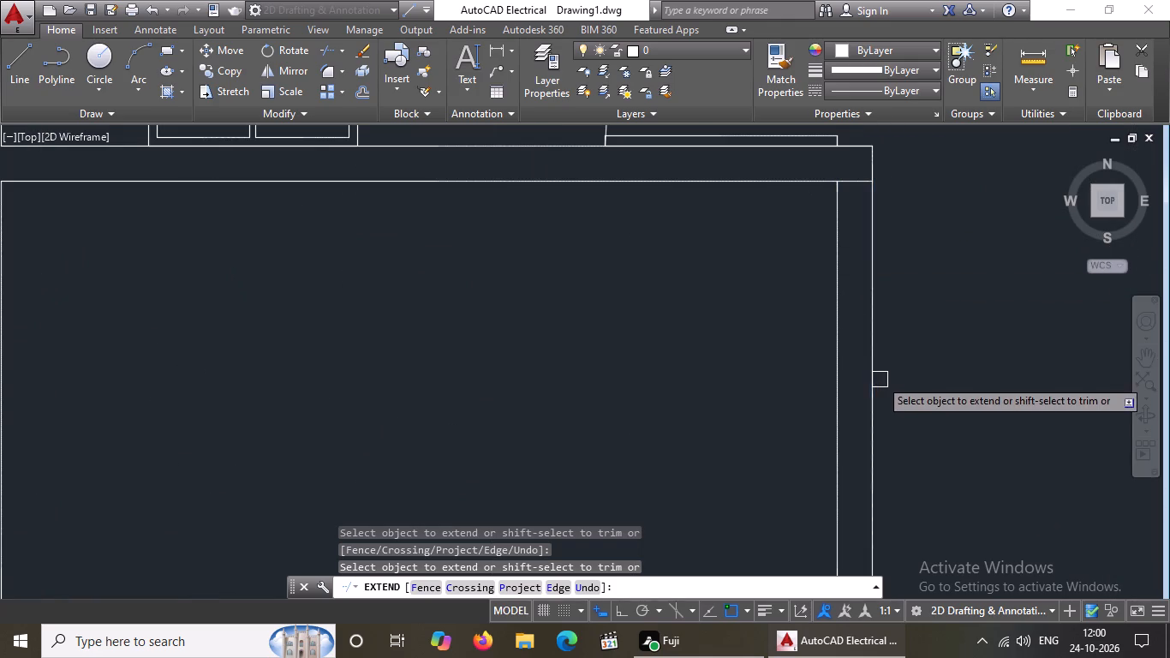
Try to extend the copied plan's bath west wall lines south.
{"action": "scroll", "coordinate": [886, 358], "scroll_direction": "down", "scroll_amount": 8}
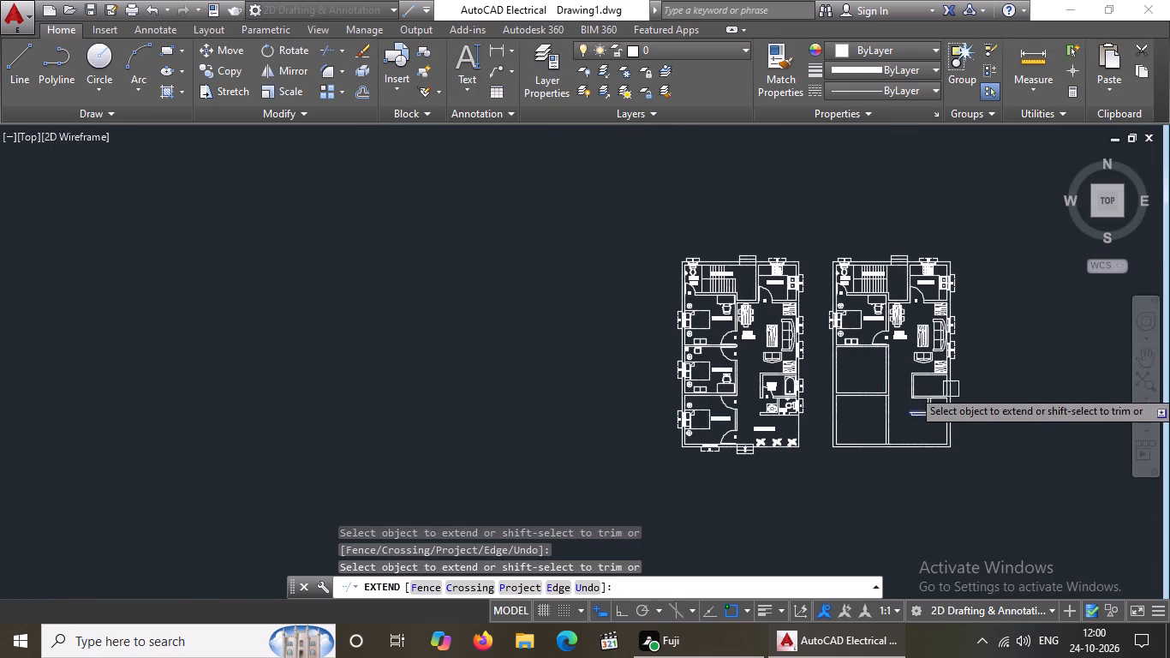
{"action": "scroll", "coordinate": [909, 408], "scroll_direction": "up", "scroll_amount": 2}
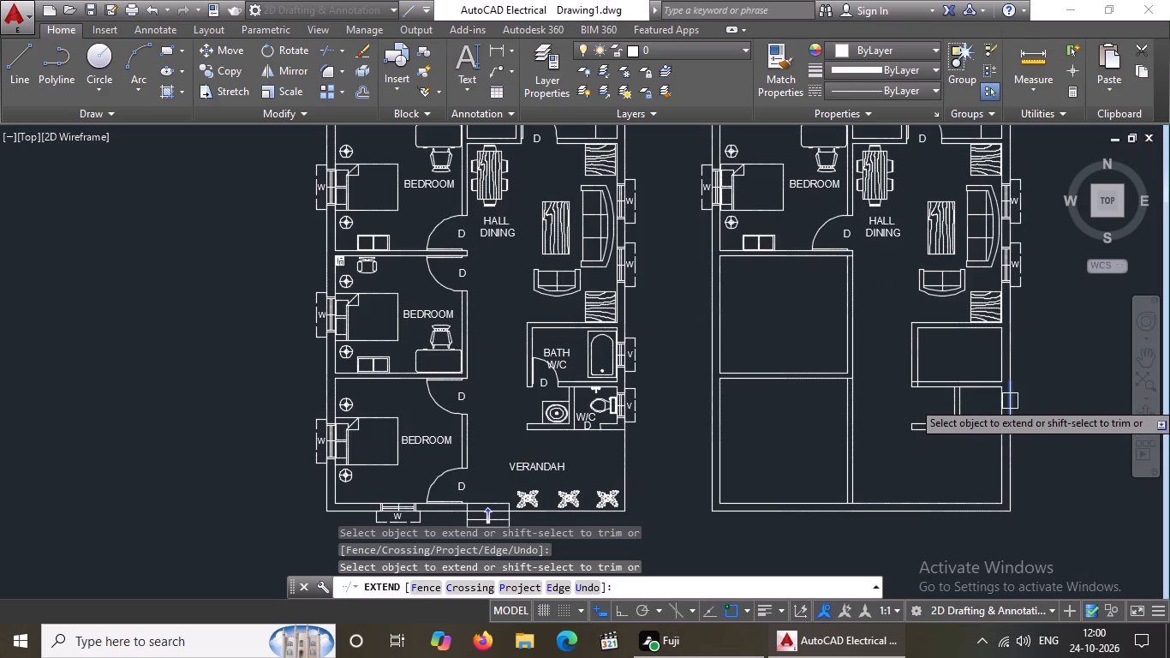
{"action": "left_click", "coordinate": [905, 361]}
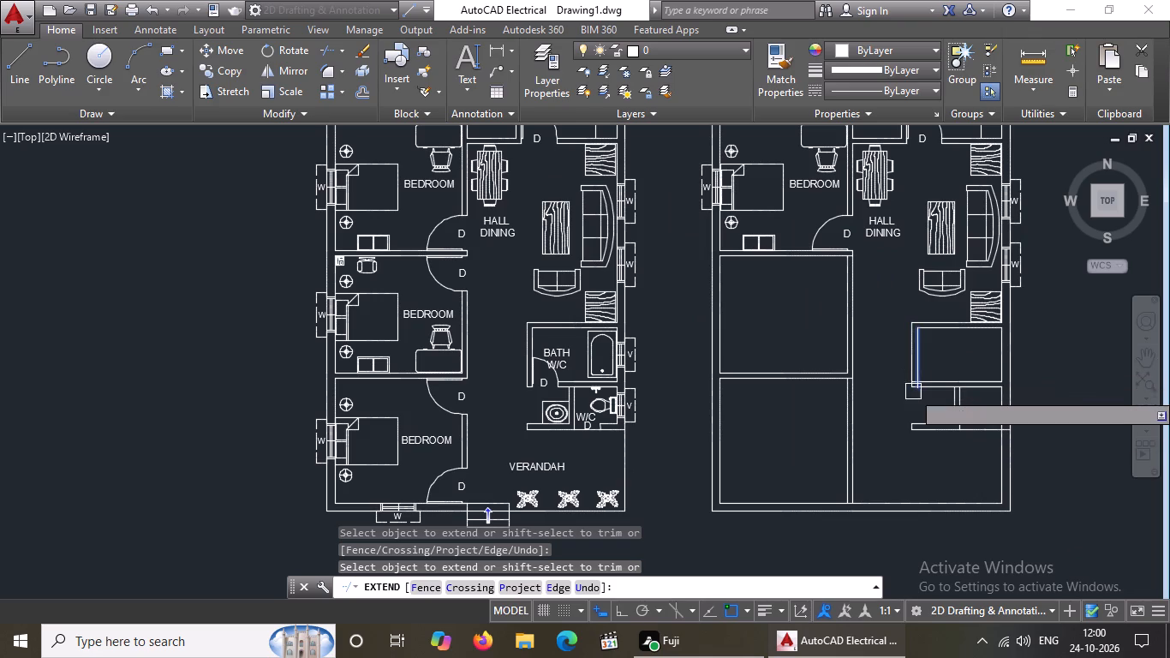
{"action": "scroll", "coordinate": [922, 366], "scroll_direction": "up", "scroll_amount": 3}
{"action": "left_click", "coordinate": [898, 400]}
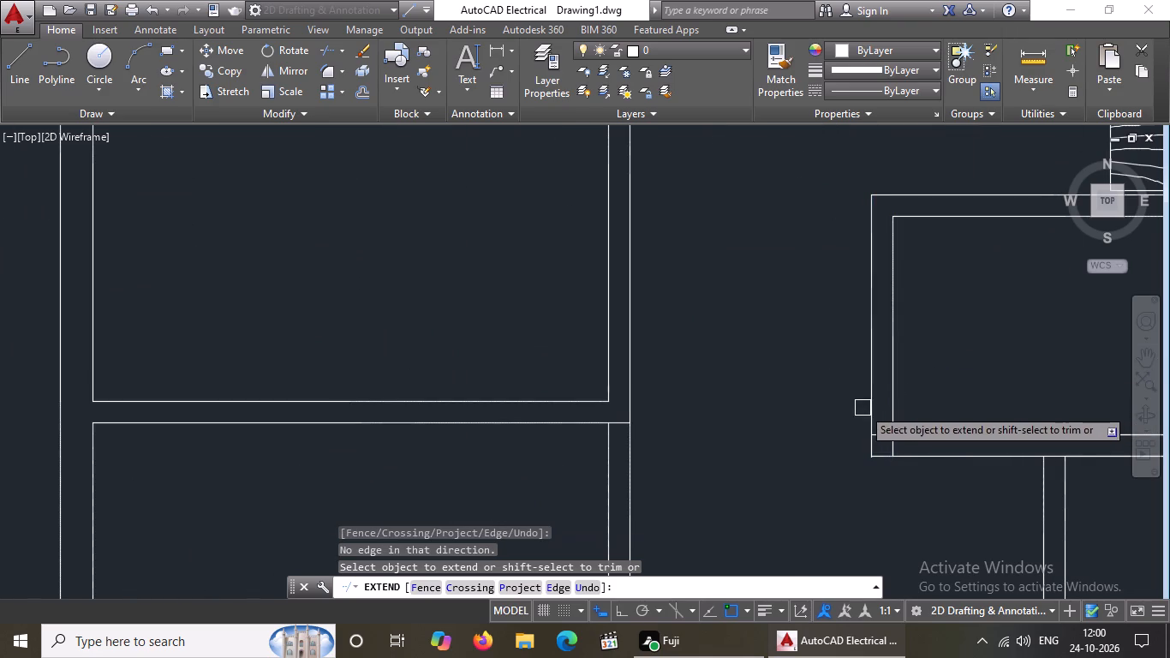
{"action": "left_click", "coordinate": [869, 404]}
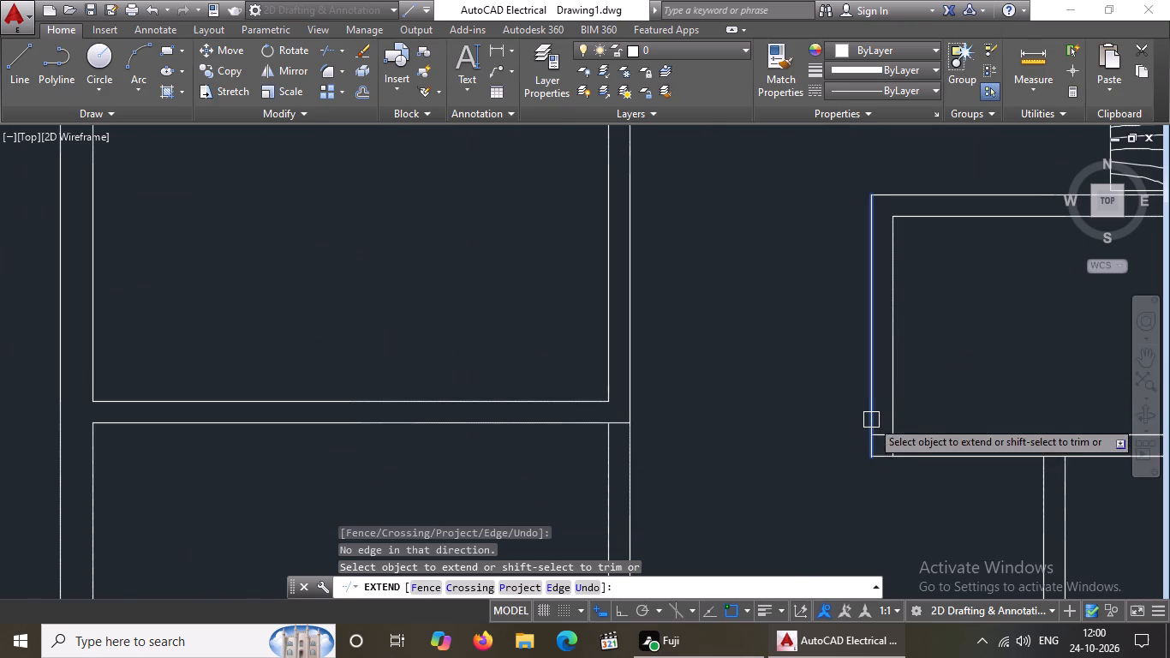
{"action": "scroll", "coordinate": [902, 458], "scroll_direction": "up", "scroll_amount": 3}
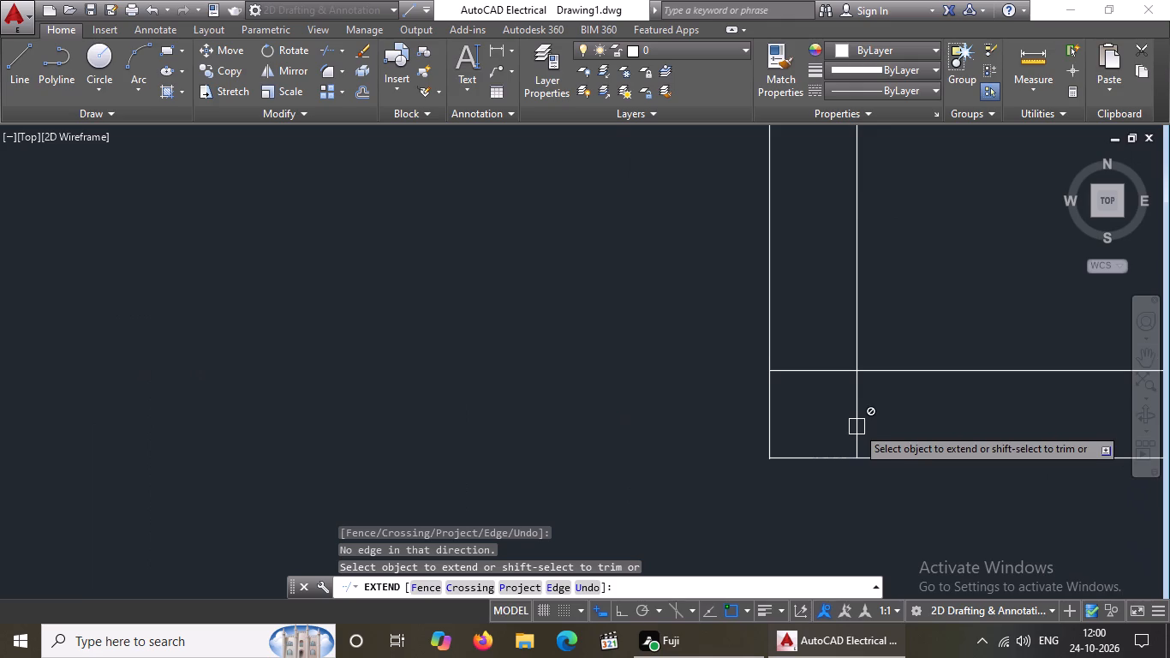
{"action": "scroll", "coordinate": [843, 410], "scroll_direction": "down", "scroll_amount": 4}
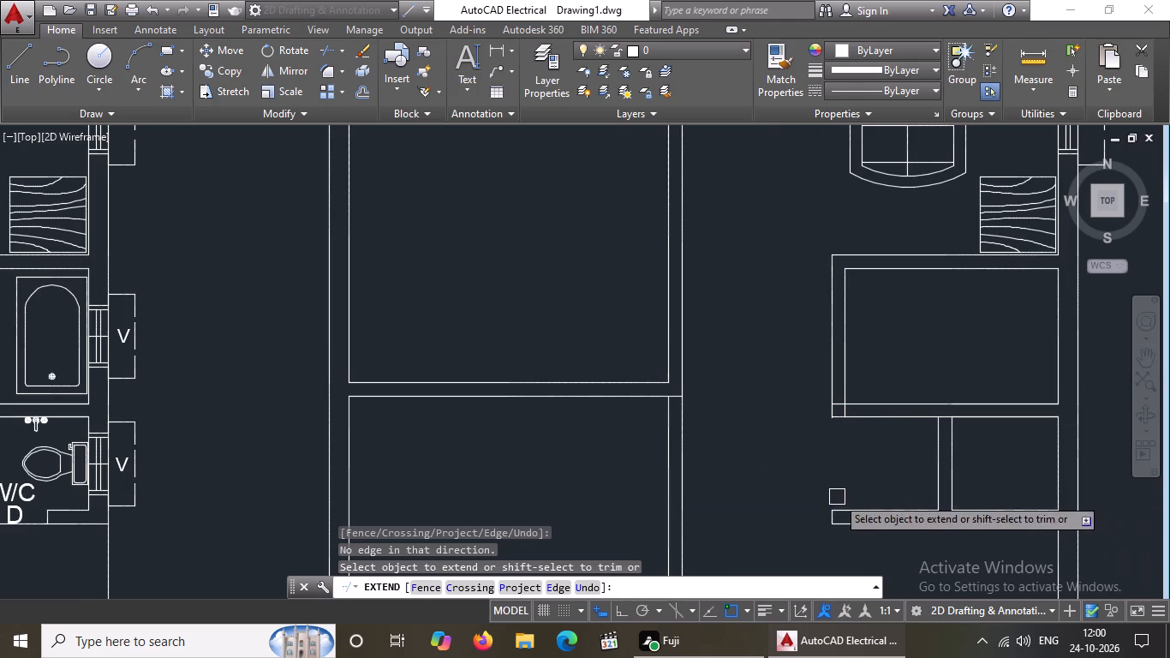
Extend both lines of the copied plan's W/C south wall west to the bedrooms' east wall.
{"action": "scroll", "coordinate": [862, 356], "scroll_direction": "down", "scroll_amount": 5}
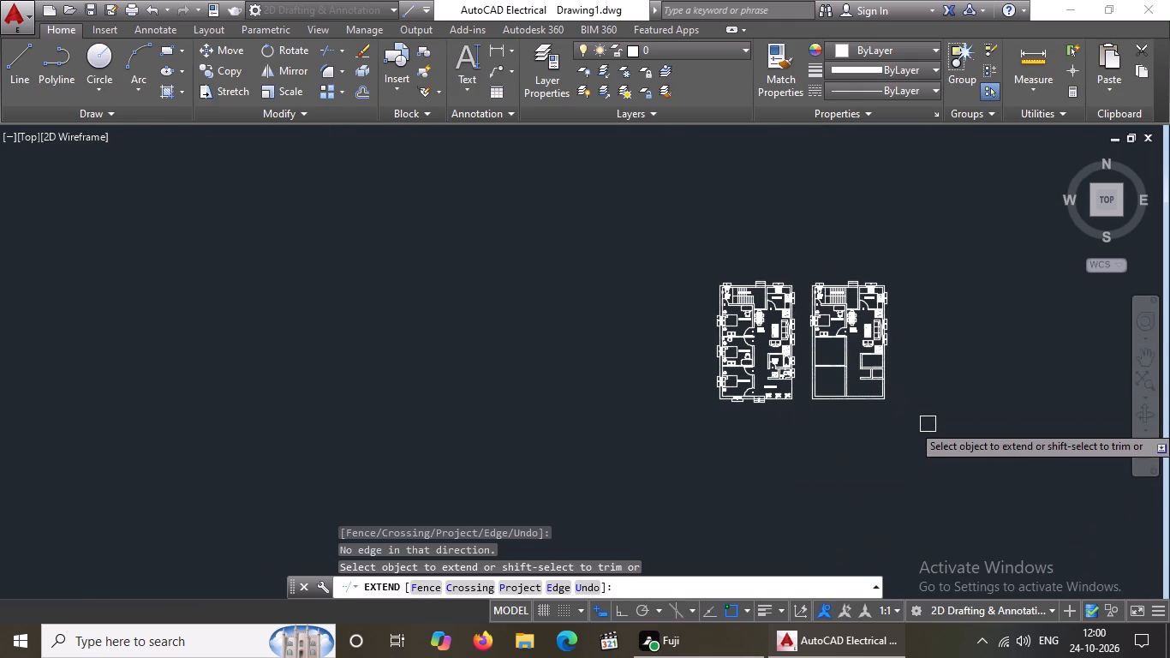
{"action": "middle_click_drag", "start_coordinate": [934, 386], "coordinate": [859, 430]}
{"action": "scroll", "coordinate": [761, 424], "scroll_direction": "up", "scroll_amount": 2}
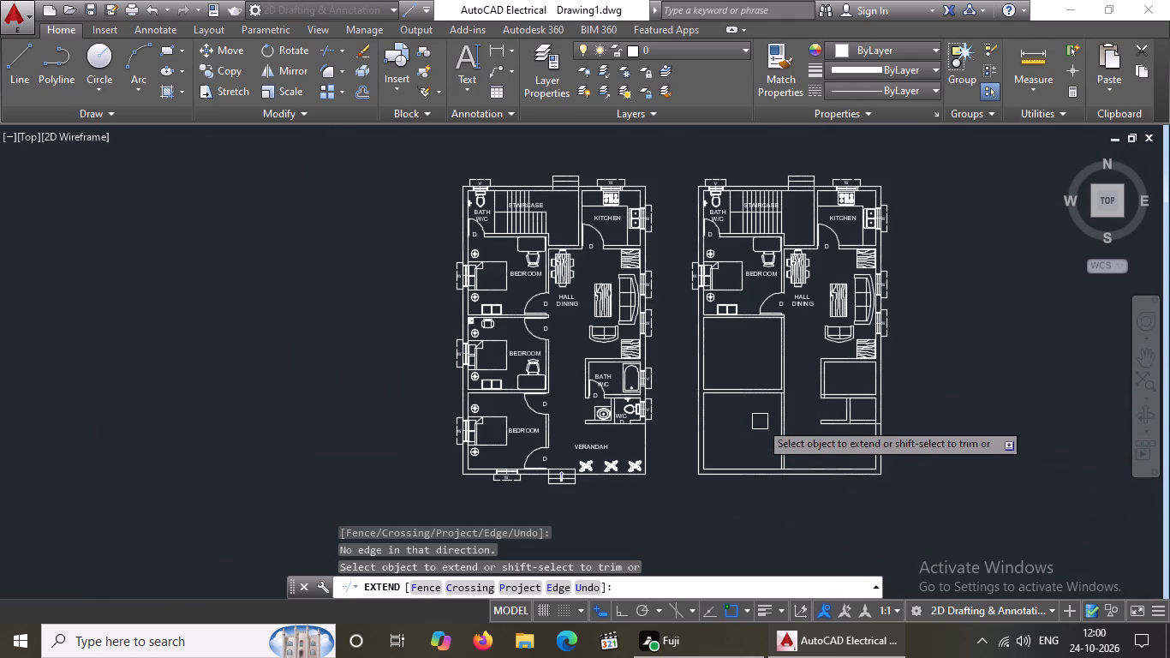
{"action": "scroll", "coordinate": [888, 421], "scroll_direction": "up", "scroll_amount": 1}
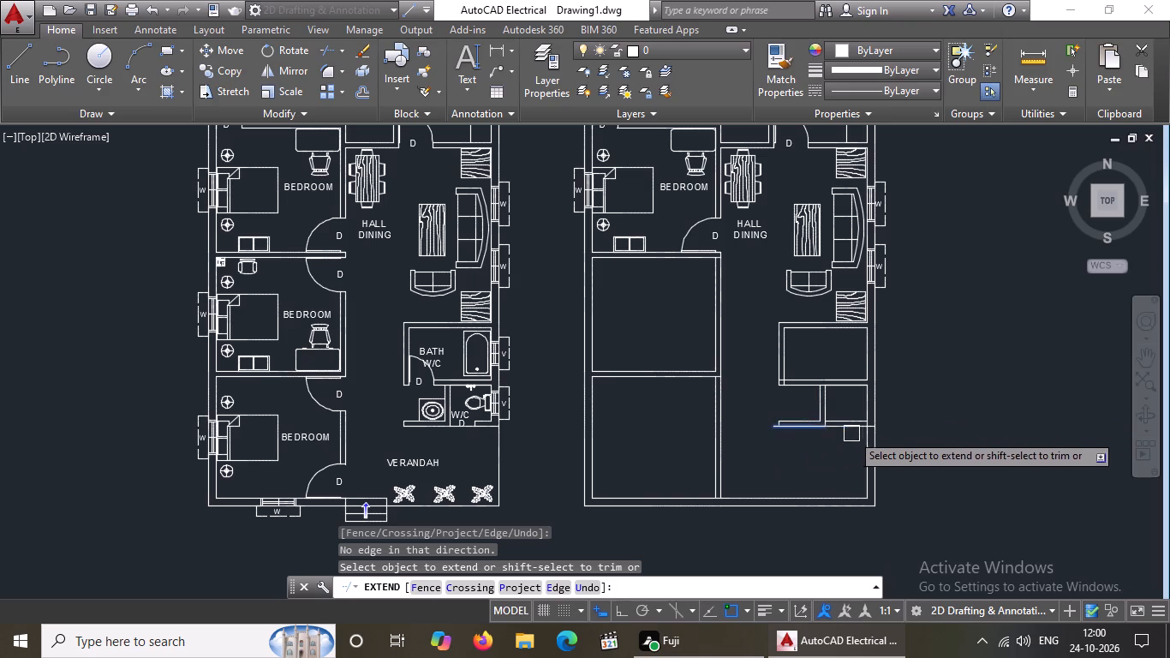
{"action": "scroll", "coordinate": [821, 437], "scroll_direction": "up", "scroll_amount": 4}
{"action": "left_click", "coordinate": [576, 378]}
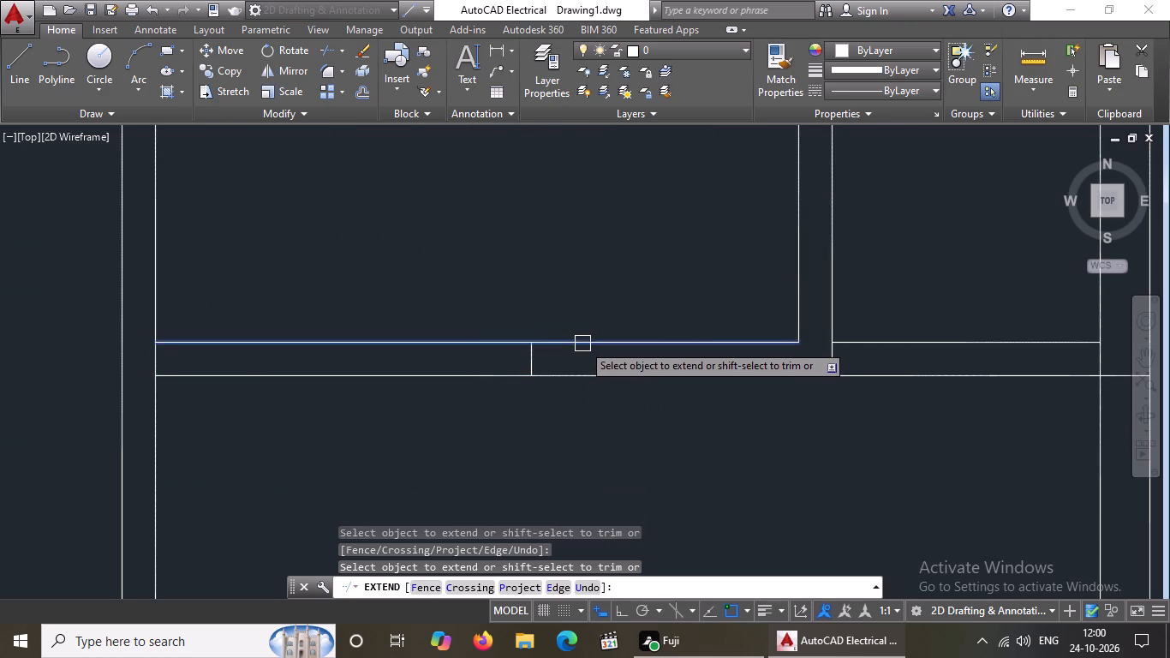
{"action": "left_click", "coordinate": [582, 344]}
Extend both lines of the wall between the copied plan's bath and W/C west to the bedrooms' east wall.
{"action": "scroll", "coordinate": [605, 340], "scroll_direction": "down", "scroll_amount": 5}
{"action": "scroll", "coordinate": [628, 338], "scroll_direction": "up", "scroll_amount": 3}
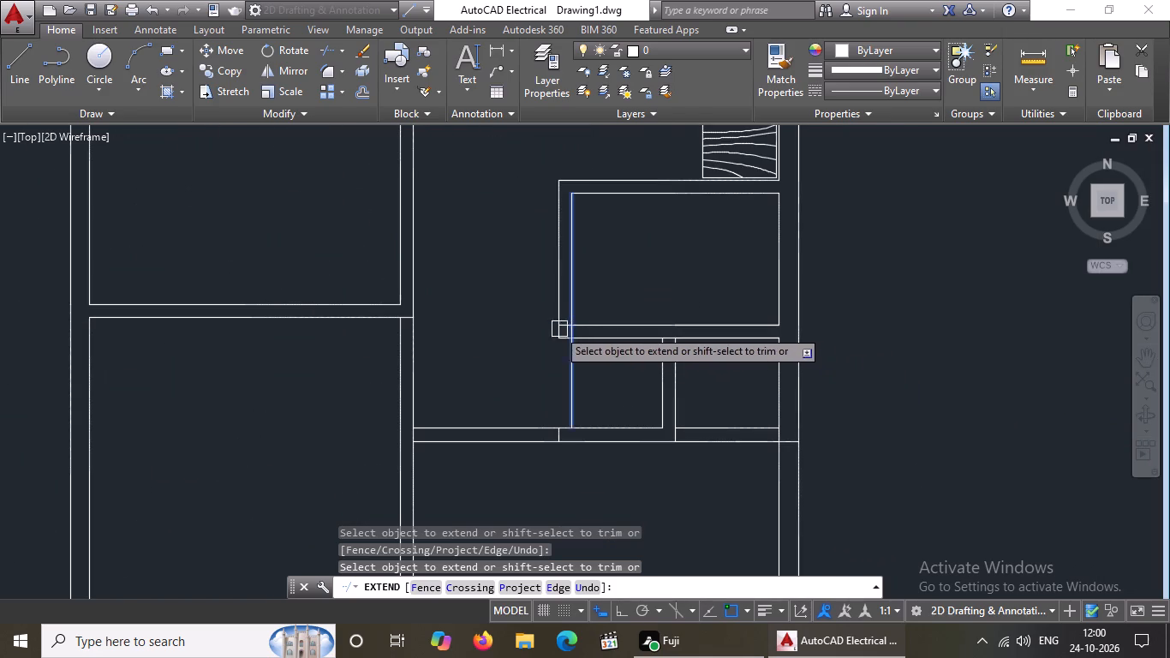
{"action": "left_click", "coordinate": [599, 319]}
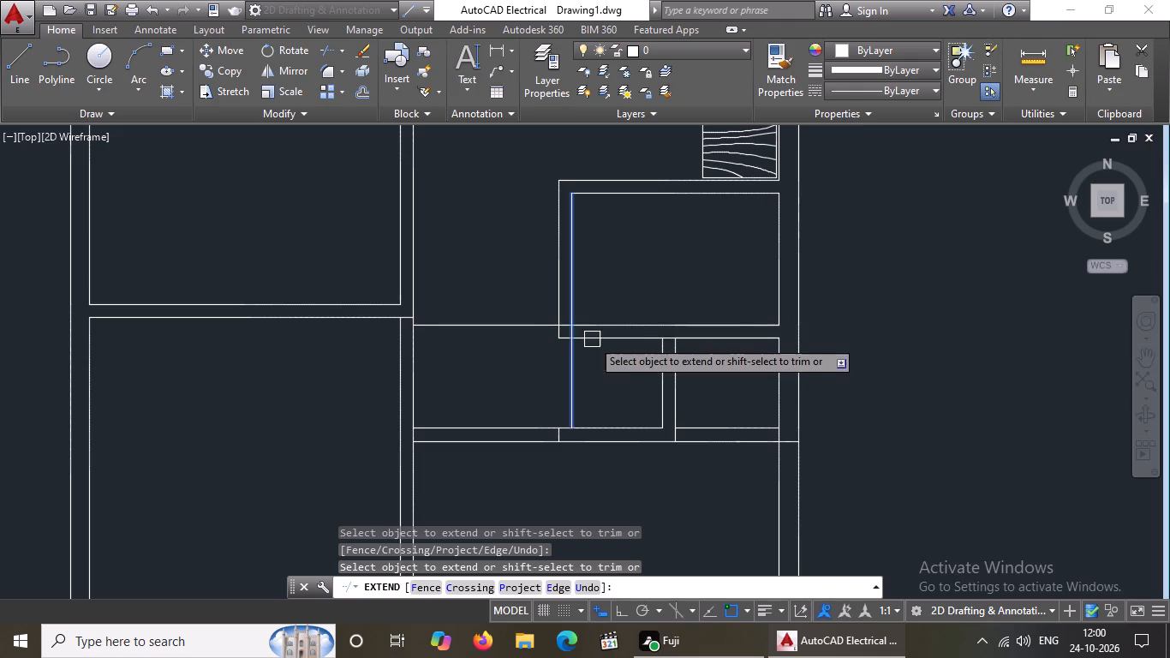
{"action": "left_click", "coordinate": [581, 342]}
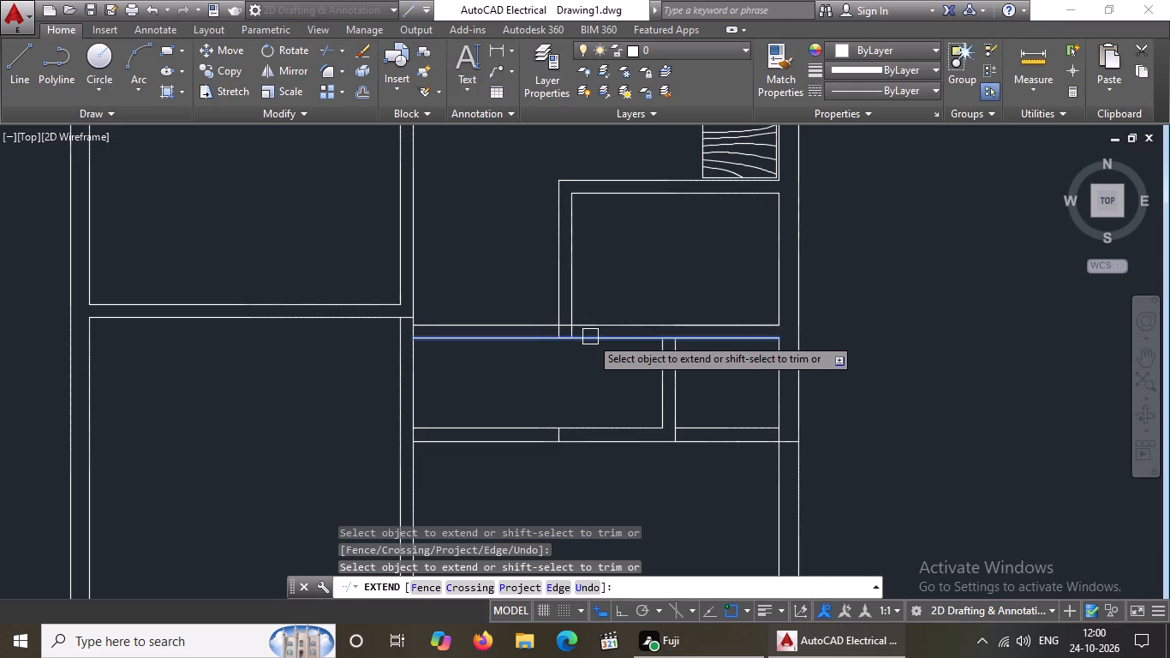
{"action": "left_click", "coordinate": [590, 336]}
Extend both lines of the copied plan's bath north wall west to the middle bedroom.
{"action": "scroll", "coordinate": [599, 344], "scroll_direction": "down", "scroll_amount": 3}
{"action": "scroll", "coordinate": [594, 296], "scroll_direction": "up", "scroll_amount": 2}
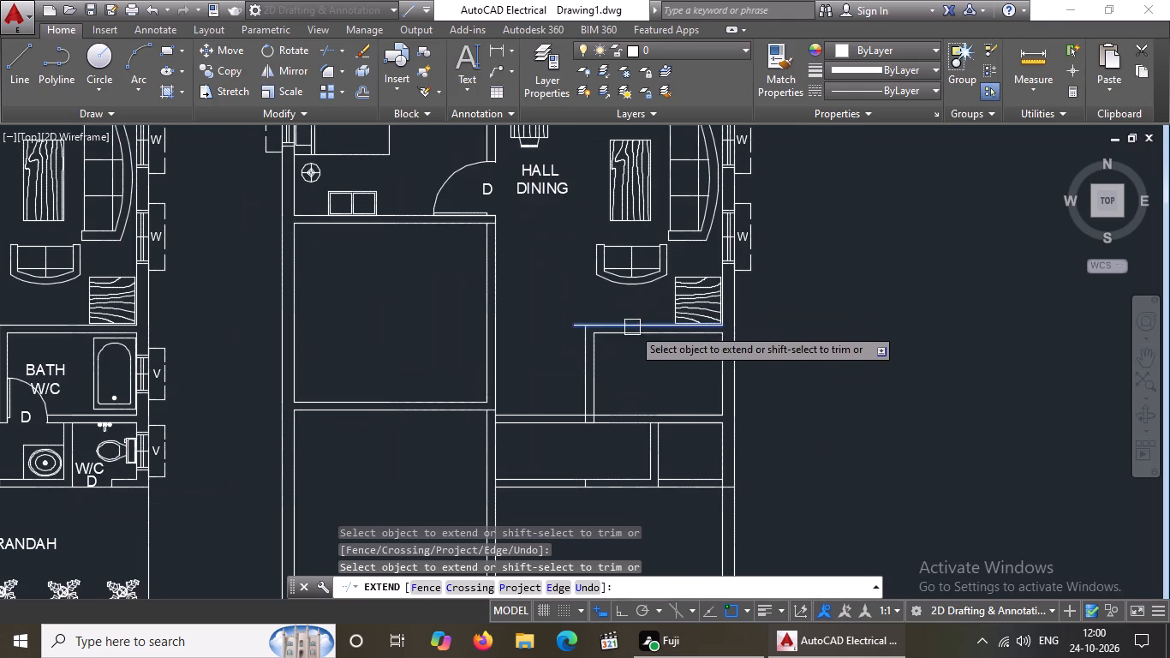
{"action": "left_click", "coordinate": [619, 326]}
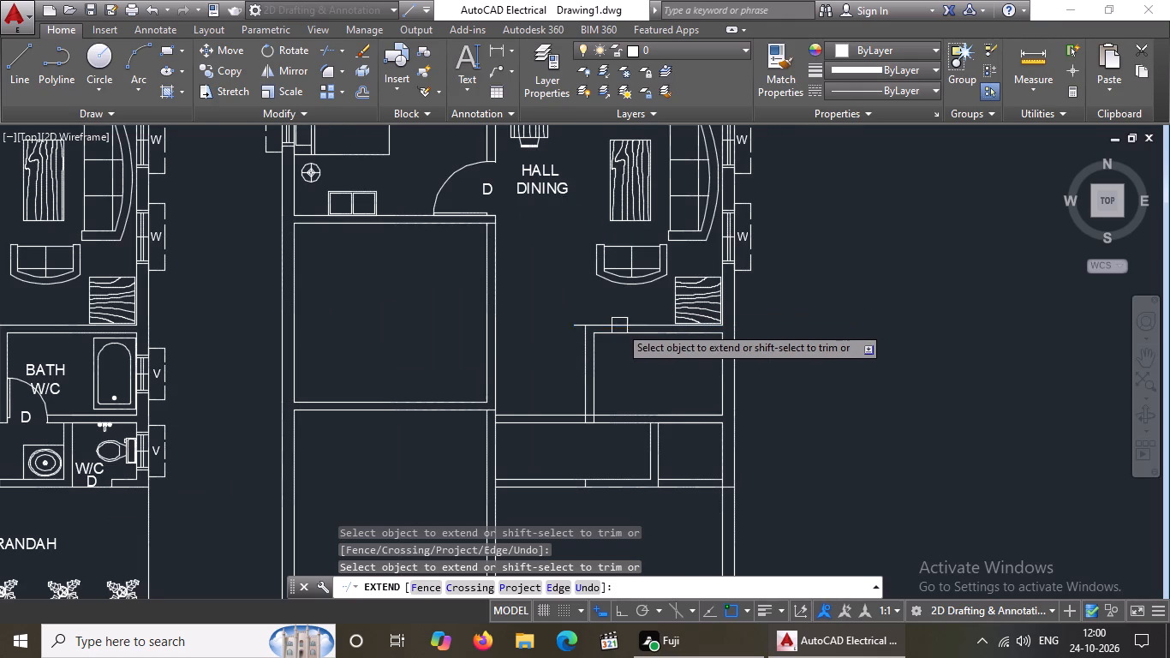
{"action": "left_click", "coordinate": [619, 337]}
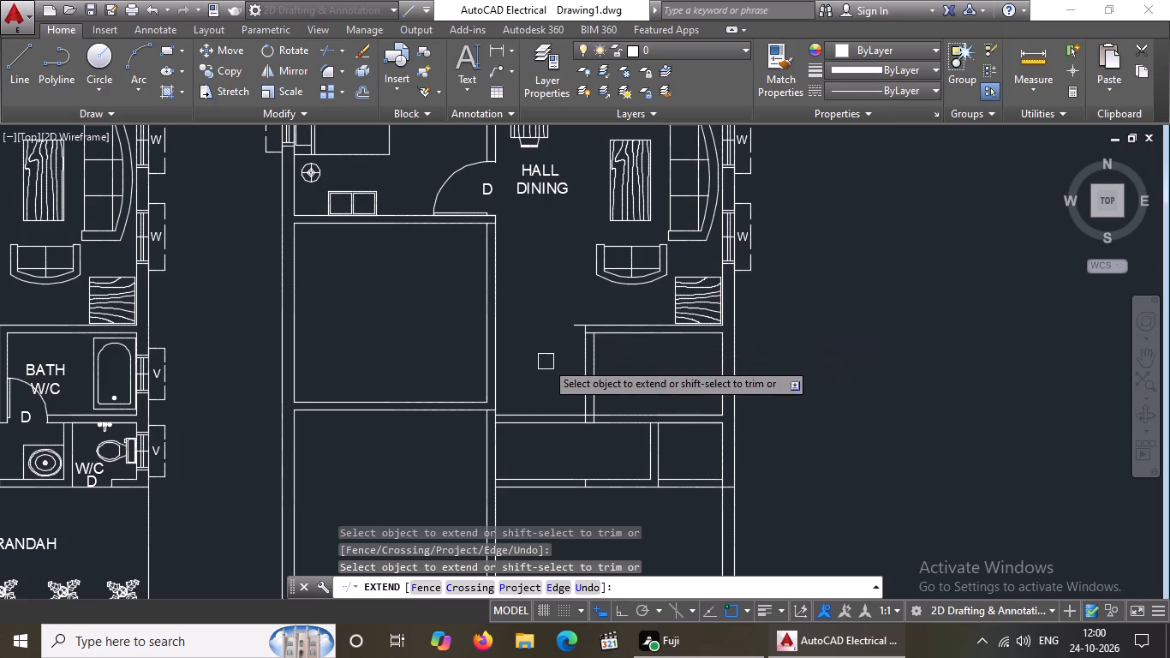
{"action": "scroll", "coordinate": [598, 340], "scroll_direction": "up", "scroll_amount": 4}
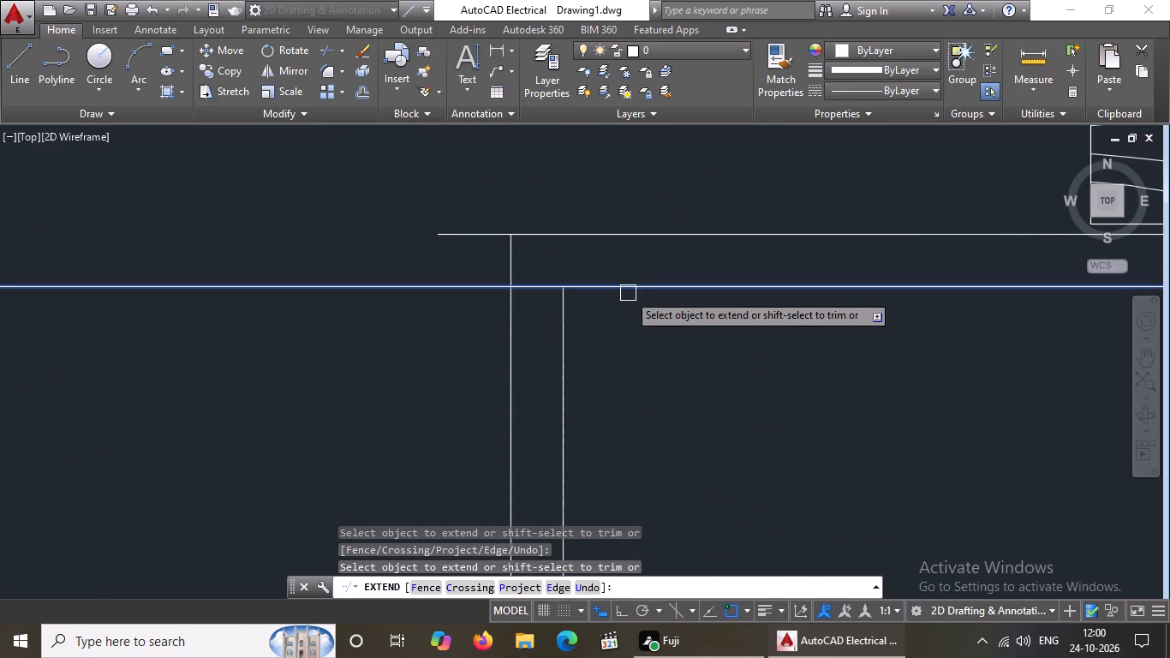
{"action": "left_click", "coordinate": [630, 293]}
{"action": "left_click", "coordinate": [563, 235]}
{"action": "scroll", "coordinate": [619, 242], "scroll_direction": "down", "scroll_amount": 5}
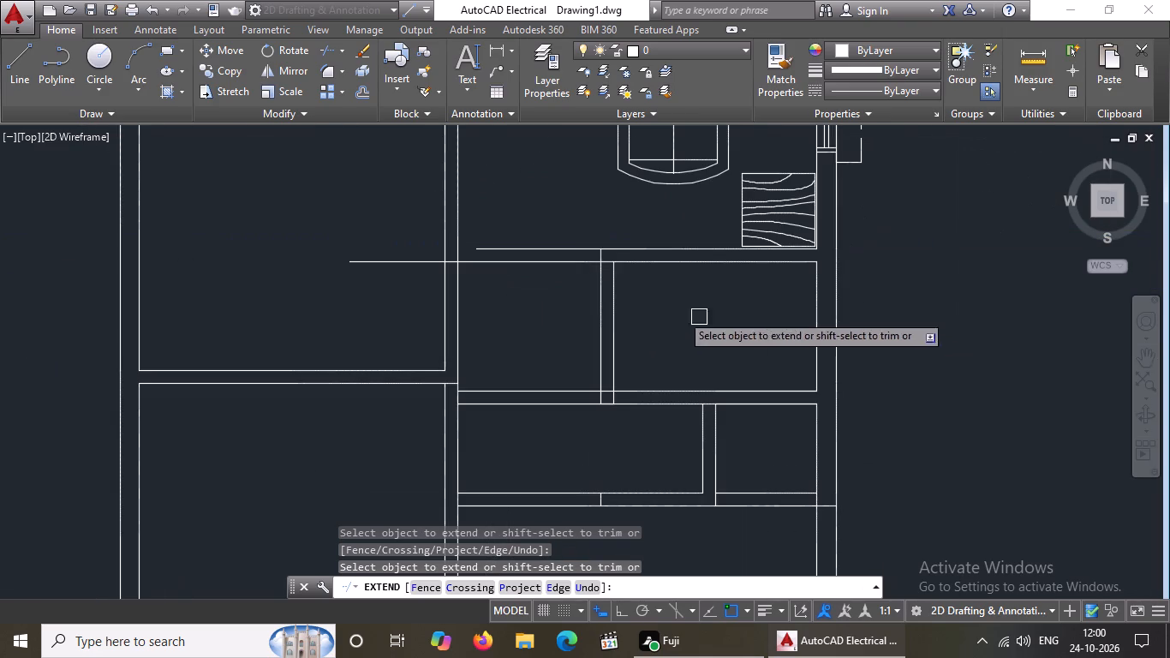
{"action": "left_click", "coordinate": [513, 248]}
{"action": "scroll", "coordinate": [604, 283], "scroll_direction": "down", "scroll_amount": 2}
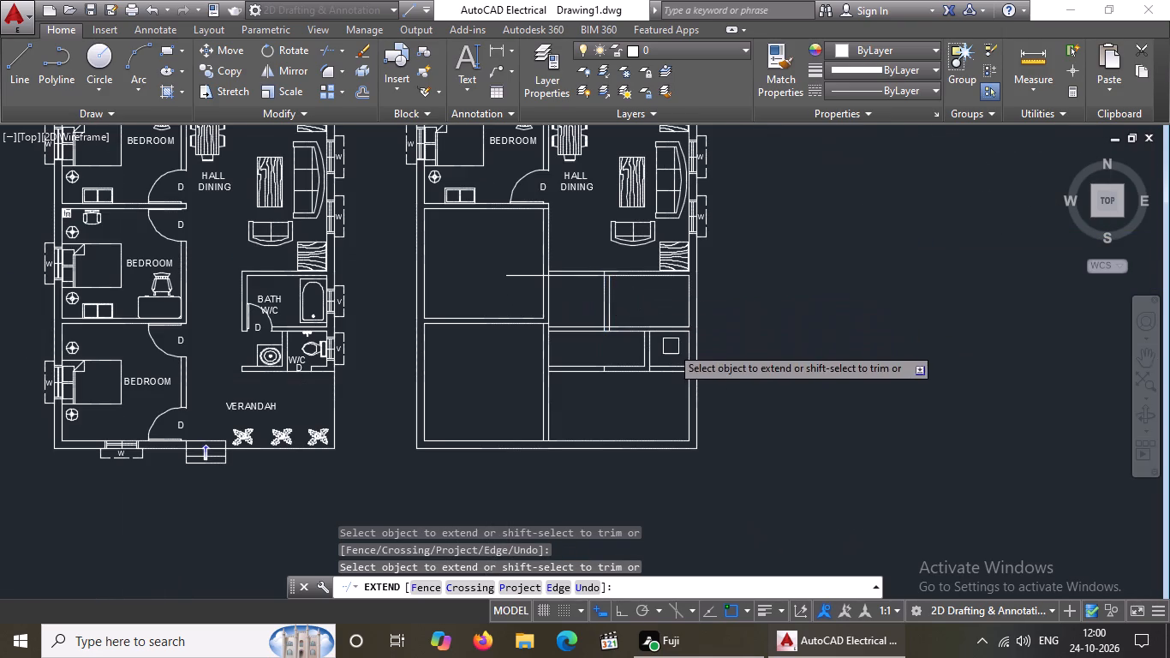
{"action": "scroll", "coordinate": [719, 316], "scroll_direction": "down", "scroll_amount": 3}
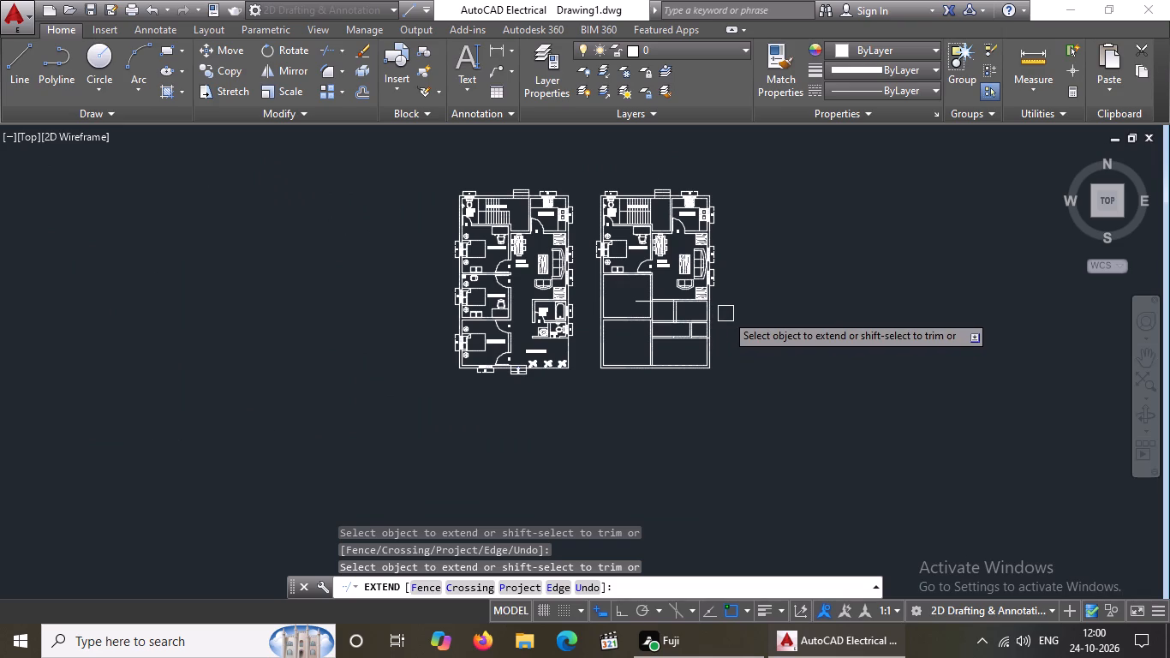
{"action": "middle_click_drag", "start_coordinate": [724, 330], "coordinate": [706, 440]}
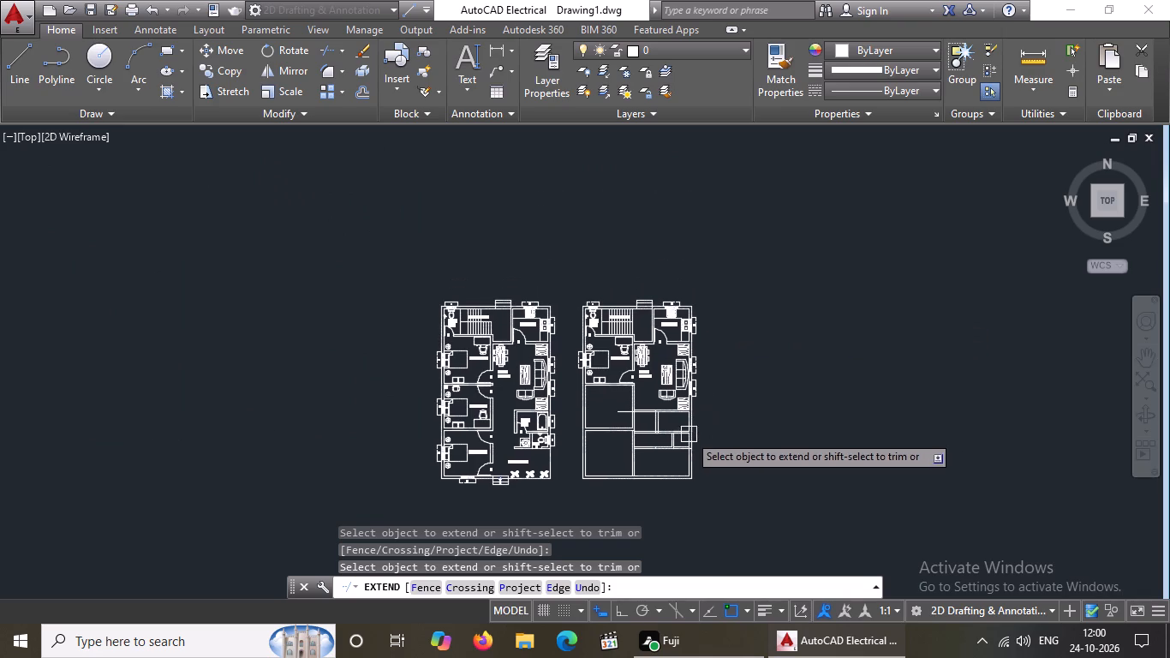
{"action": "key", "text": "Escape"}
{"action": "key", "text": "Escape"}
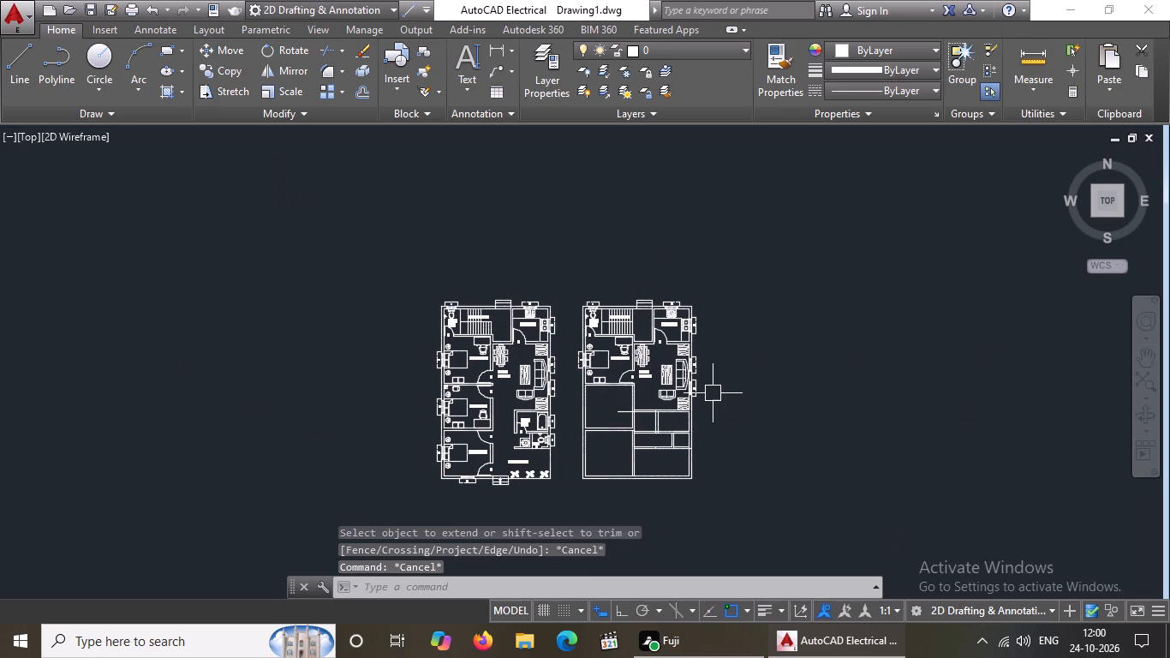
Trim the south wall's inner line between the two lines of the wall separating the southern bedroom from the verandah.
{"action": "type", "text": "TR"}
{"action": "key", "text": "Return"}
{"action": "key", "text": "Return"}
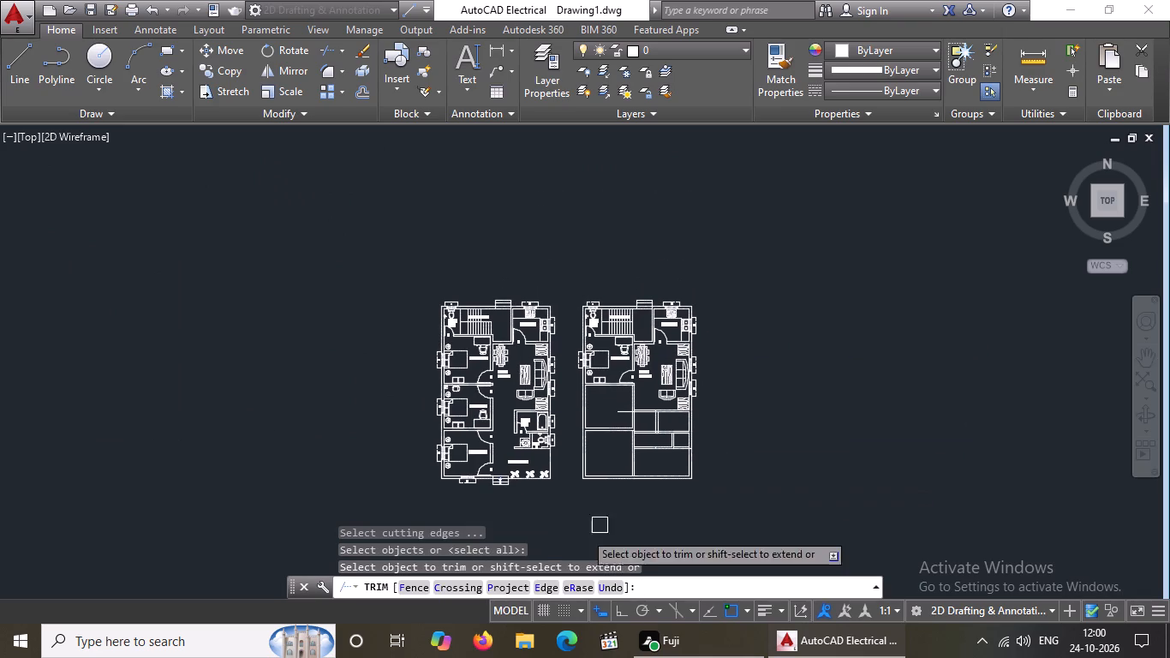
{"action": "scroll", "coordinate": [607, 478], "scroll_direction": "up", "scroll_amount": 3}
{"action": "scroll", "coordinate": [720, 485], "scroll_direction": "up", "scroll_amount": 3}
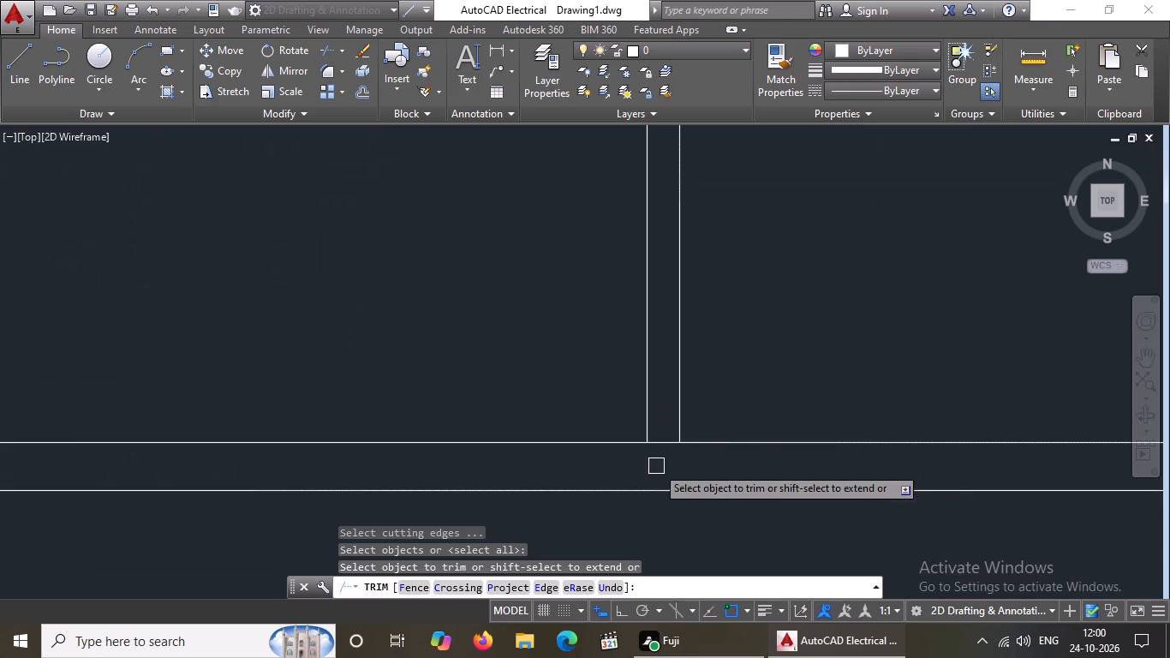
{"action": "left_click", "coordinate": [667, 444]}
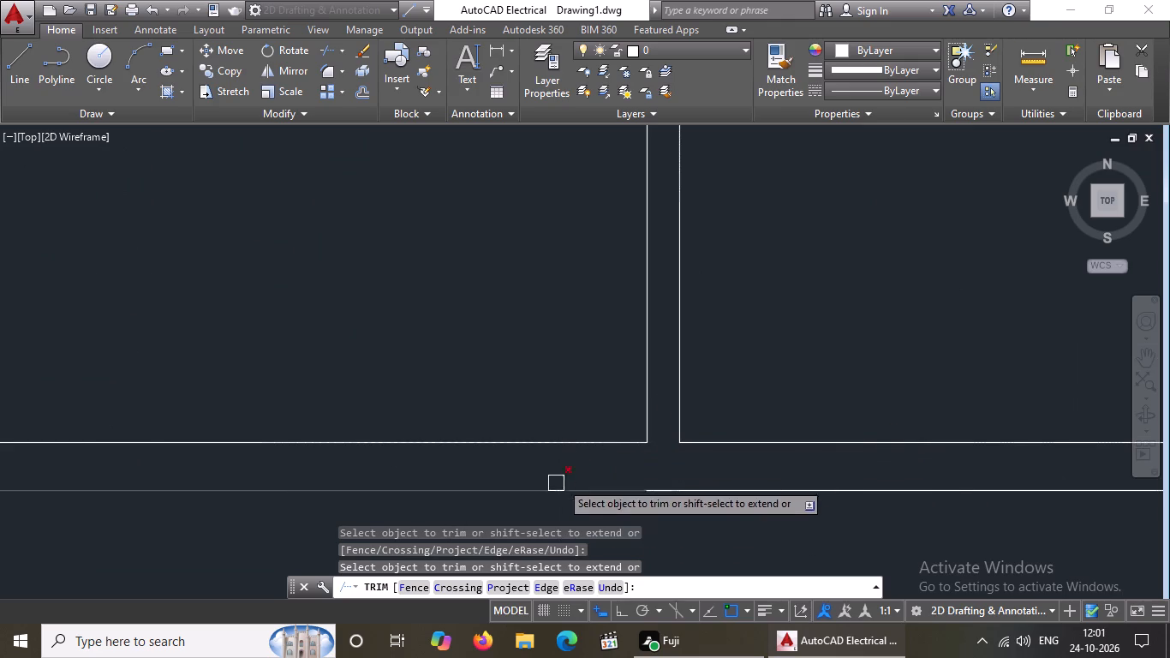
{"action": "scroll", "coordinate": [619, 444], "scroll_direction": "down", "scroll_amount": 4}
Trim the overlapping lines where the W/C's south wall meets the east outer wall and the W/C partition.
{"action": "scroll", "coordinate": [788, 375], "scroll_direction": "up", "scroll_amount": 4}
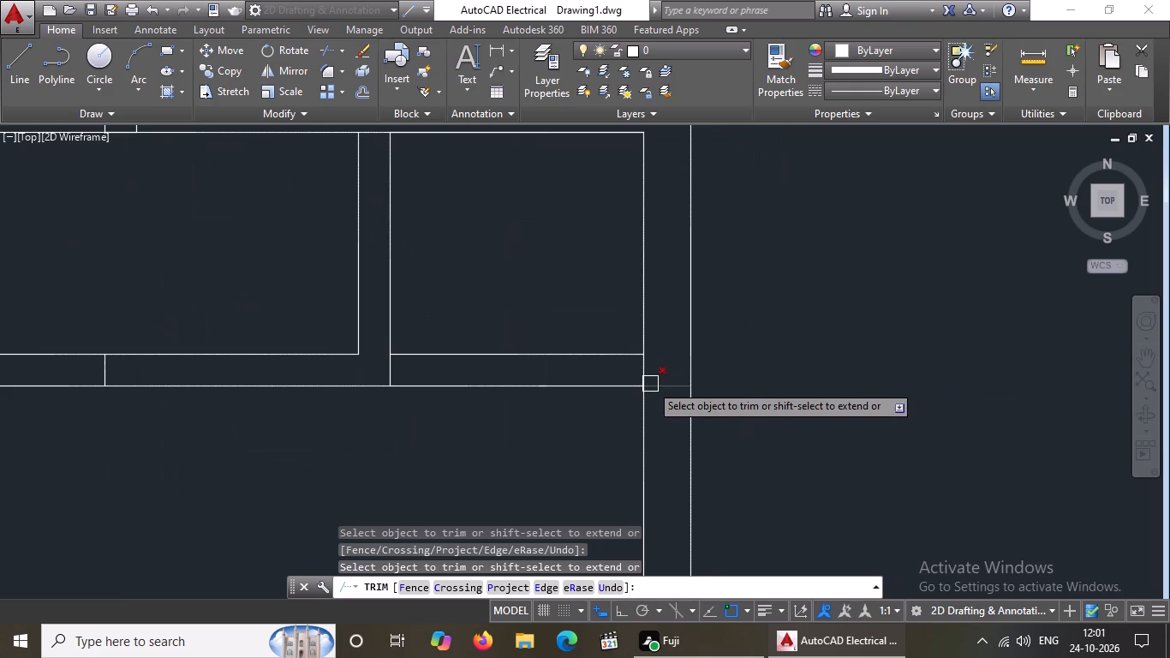
{"action": "left_click", "coordinate": [663, 383]}
{"action": "left_click", "coordinate": [650, 368]}
{"action": "scroll", "coordinate": [692, 338], "scroll_direction": "down", "scroll_amount": 5}
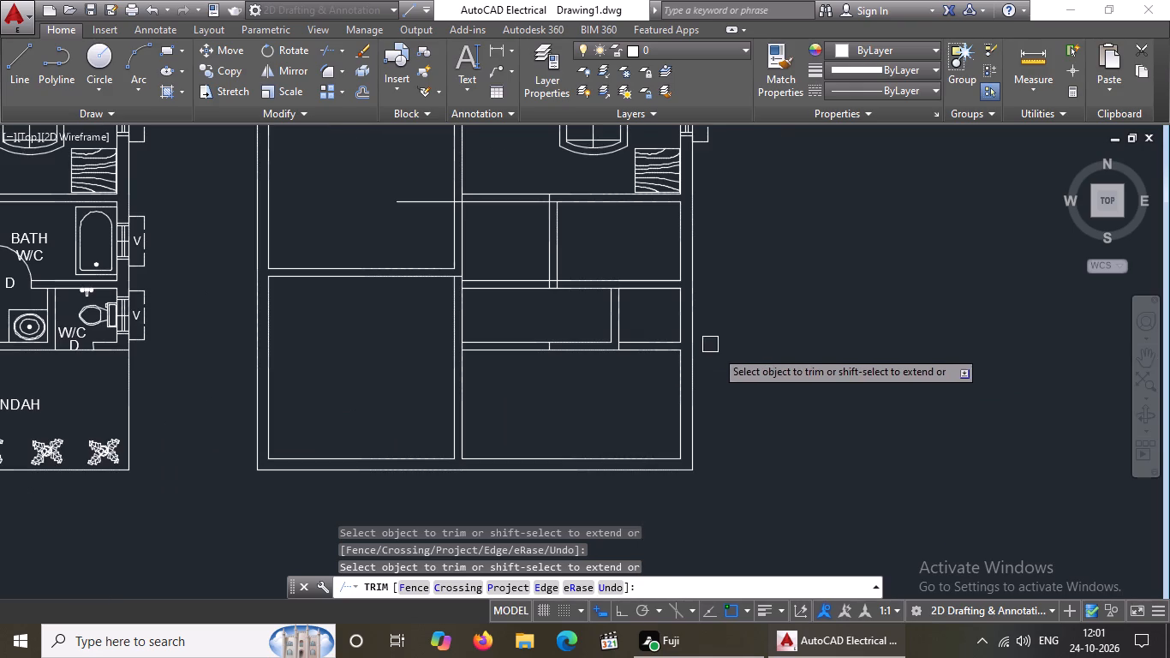
{"action": "scroll", "coordinate": [639, 341], "scroll_direction": "up", "scroll_amount": 3}
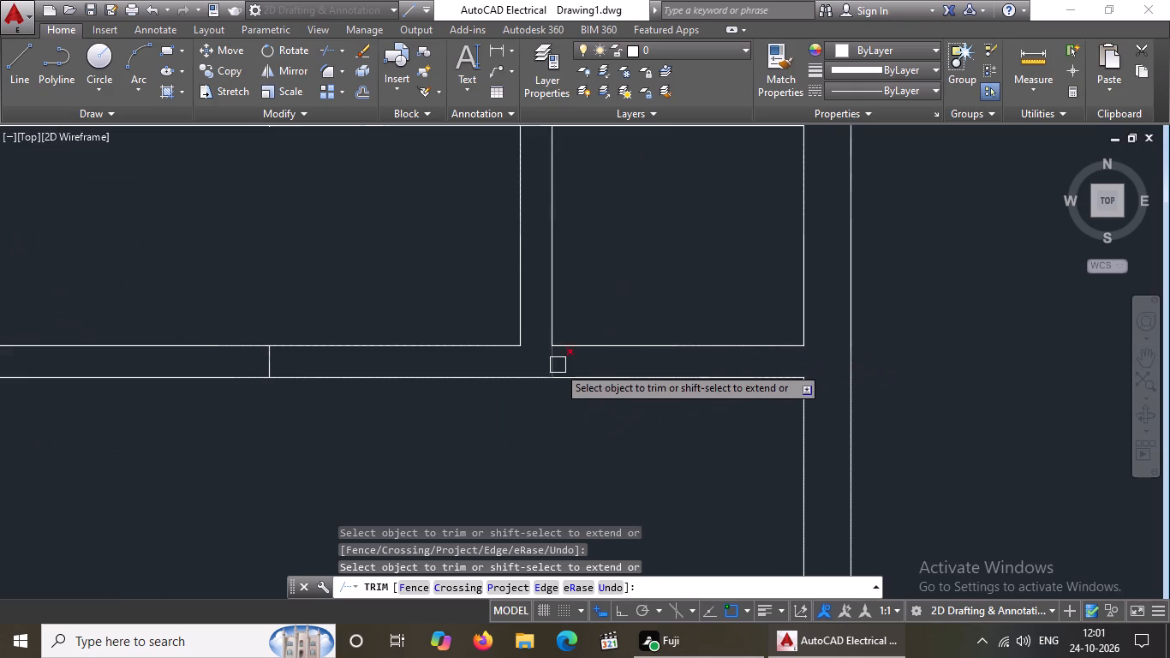
{"action": "left_click", "coordinate": [558, 368]}
{"action": "scroll", "coordinate": [507, 361], "scroll_direction": "down", "scroll_amount": 5}
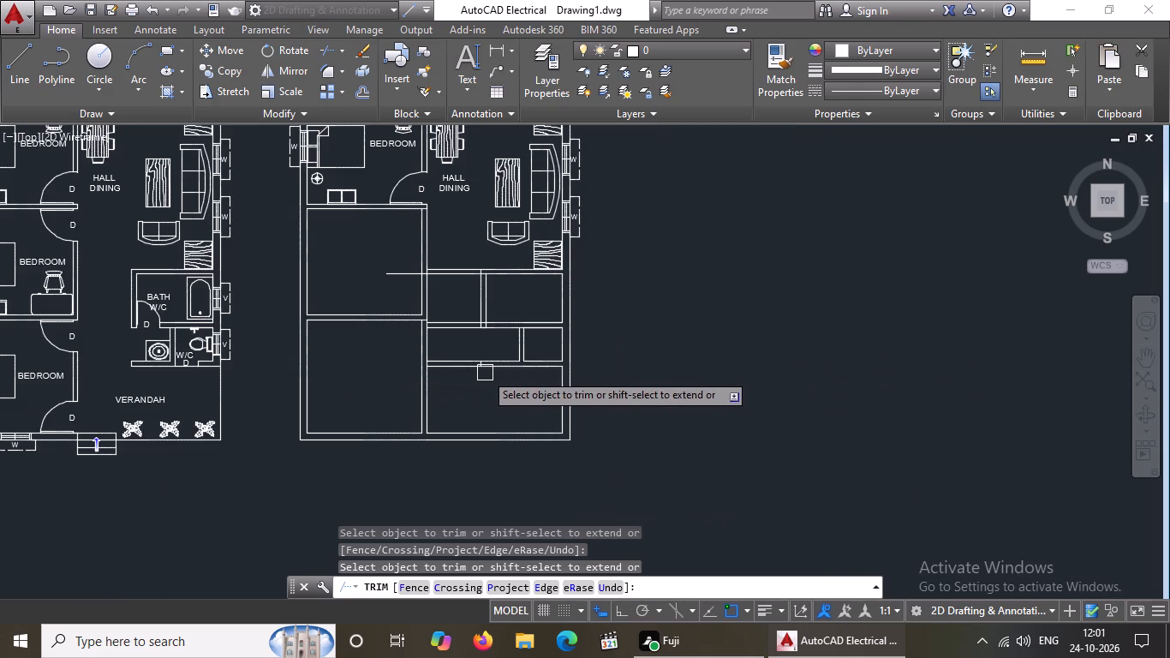
Delete the short leftover line crossing the W/C's south wall below the bath's west wall.
{"action": "scroll", "coordinate": [487, 367], "scroll_direction": "up", "scroll_amount": 4}
{"action": "left_click", "coordinate": [433, 356]}
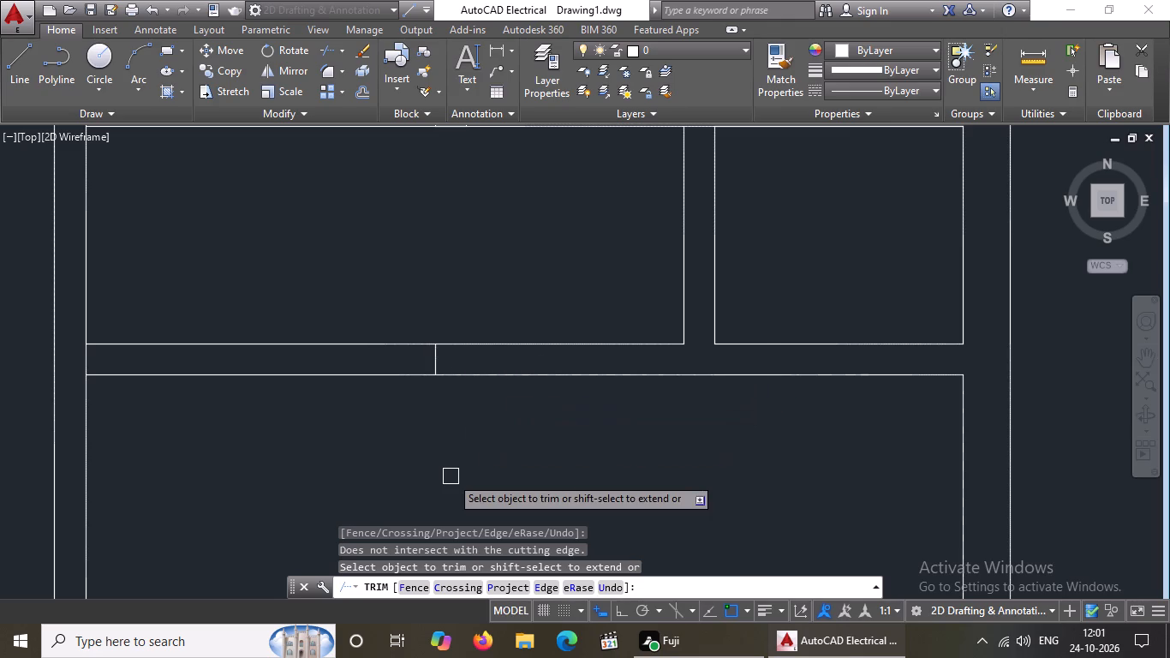
{"action": "key", "text": "Escape"}
{"action": "left_click_drag", "start_coordinate": [382, 320], "coordinate": [387, 327]}
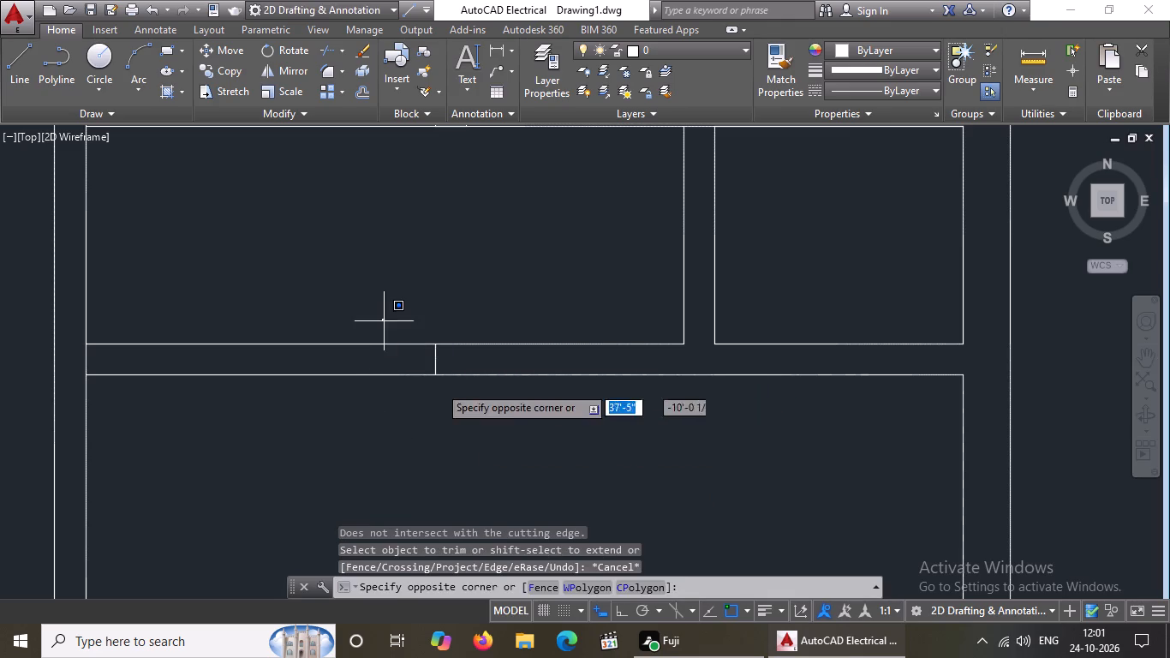
{"action": "left_click", "coordinate": [452, 409]}
{"action": "key", "text": "Delete"}
{"action": "scroll", "coordinate": [460, 413], "scroll_direction": "down", "scroll_amount": 3}
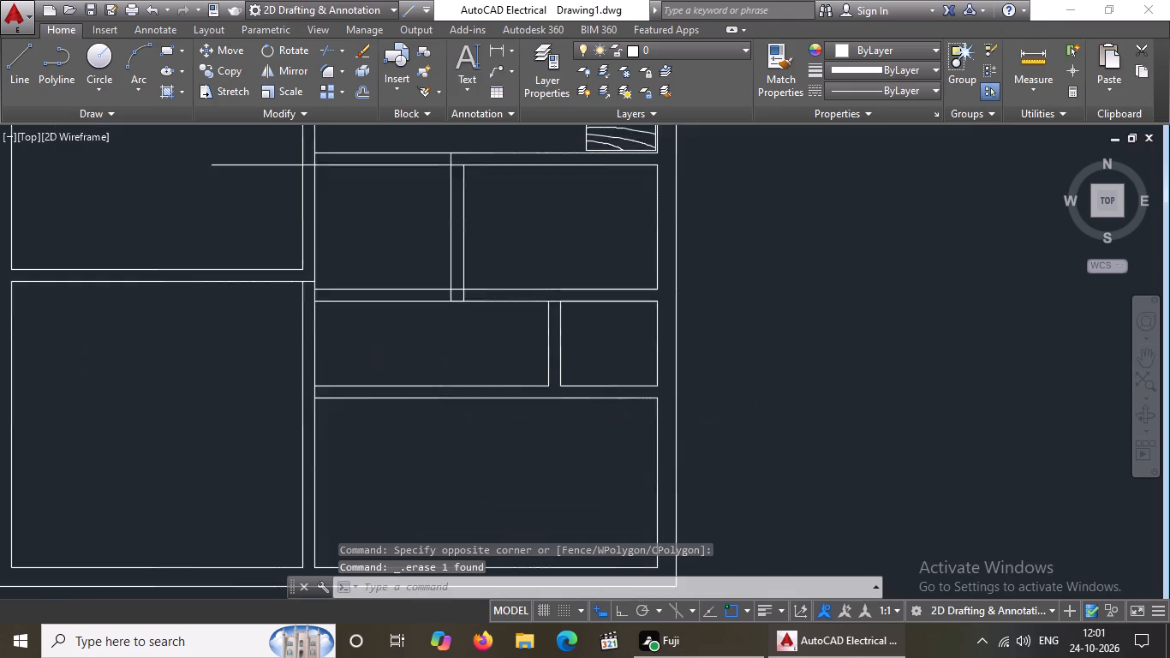
Trim the bedrooms' east wall junctions with the W/C's south wall, the partition between the bedrooms and the bath's south wall.
{"action": "scroll", "coordinate": [379, 420], "scroll_direction": "up", "scroll_amount": 2}
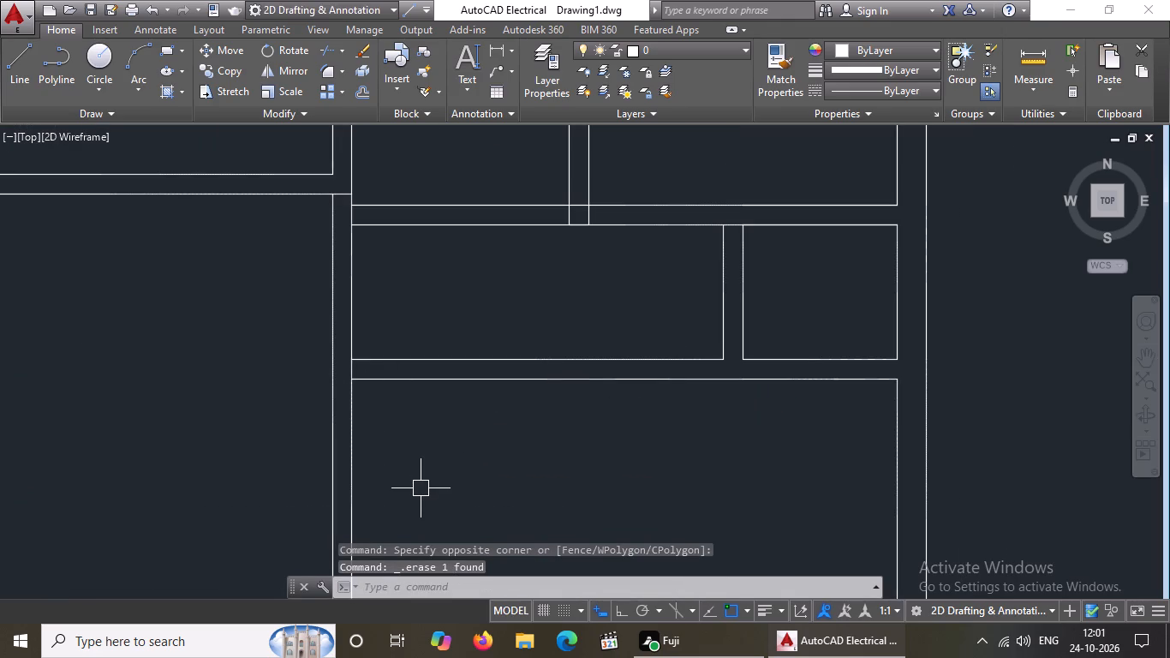
{"action": "type", "text": "TR"}
{"action": "key", "text": "Return"}
{"action": "key", "text": "Return"}
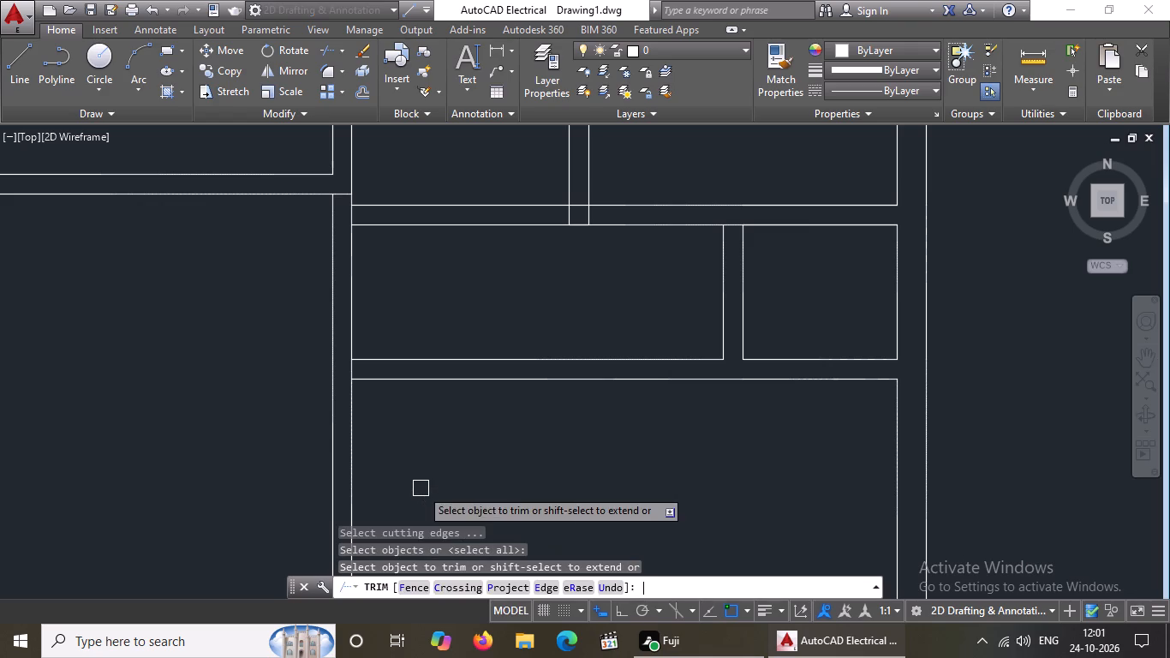
{"action": "left_click", "coordinate": [355, 371]}
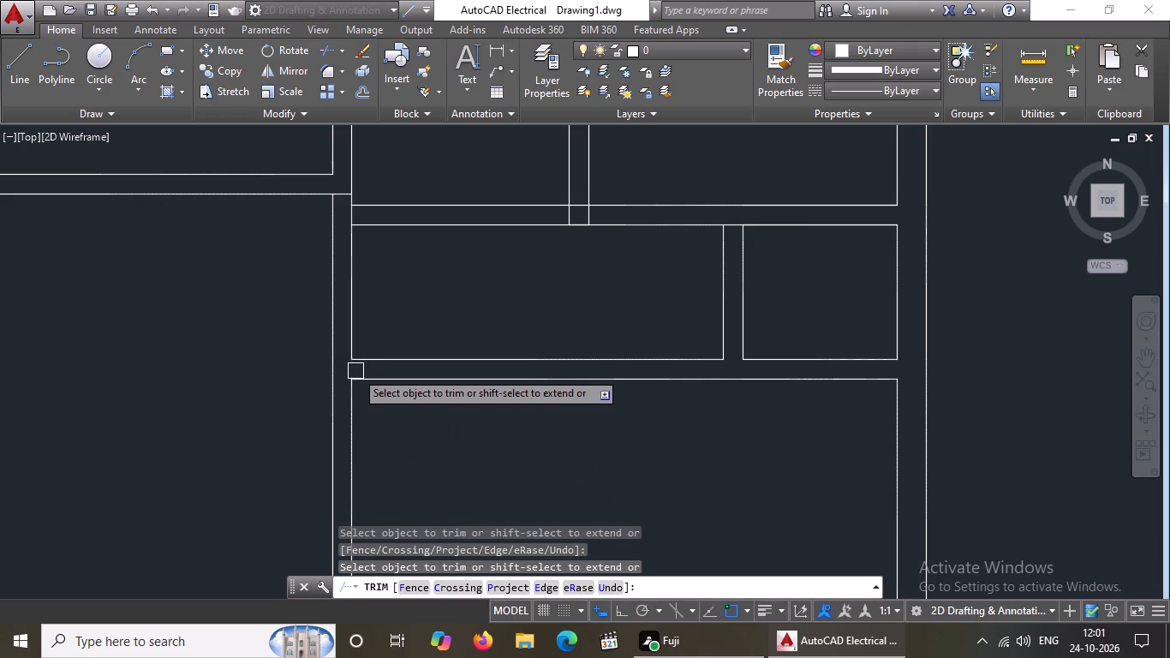
{"action": "scroll", "coordinate": [492, 383], "scroll_direction": "down", "scroll_amount": 4}
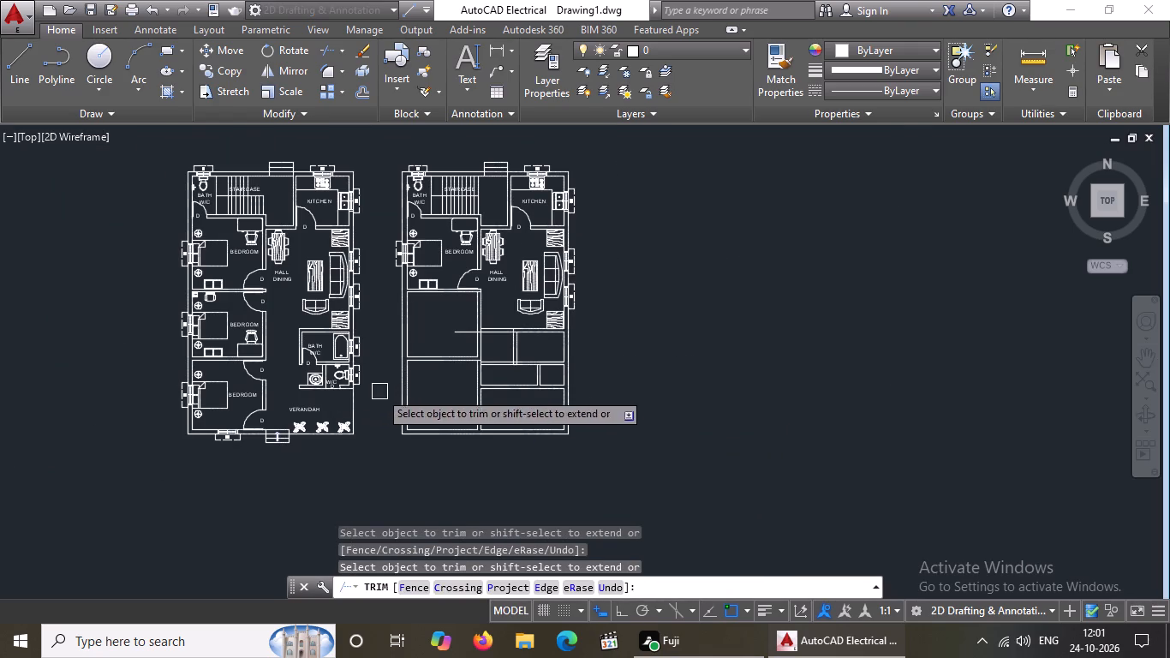
{"action": "scroll", "coordinate": [451, 365], "scroll_direction": "up", "scroll_amount": 2}
{"action": "scroll", "coordinate": [524, 334], "scroll_direction": "up", "scroll_amount": 4}
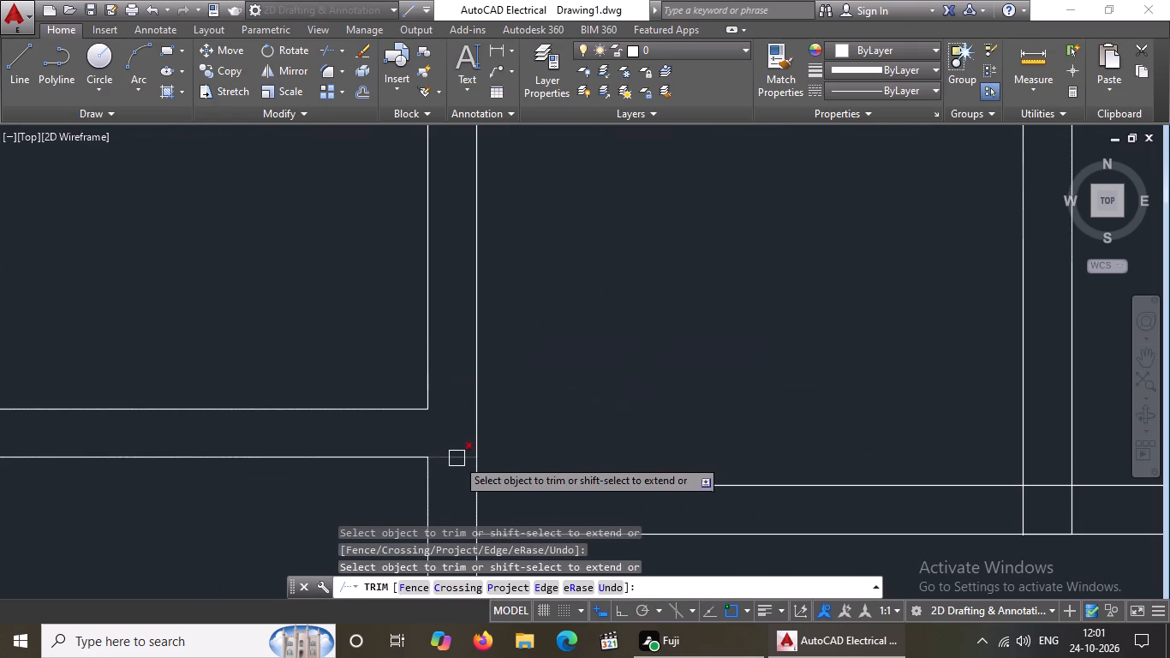
{"action": "left_click", "coordinate": [457, 458]}
{"action": "scroll", "coordinate": [492, 435], "scroll_direction": "down", "scroll_amount": 7}
{"action": "scroll", "coordinate": [549, 491], "scroll_direction": "up", "scroll_amount": 3}
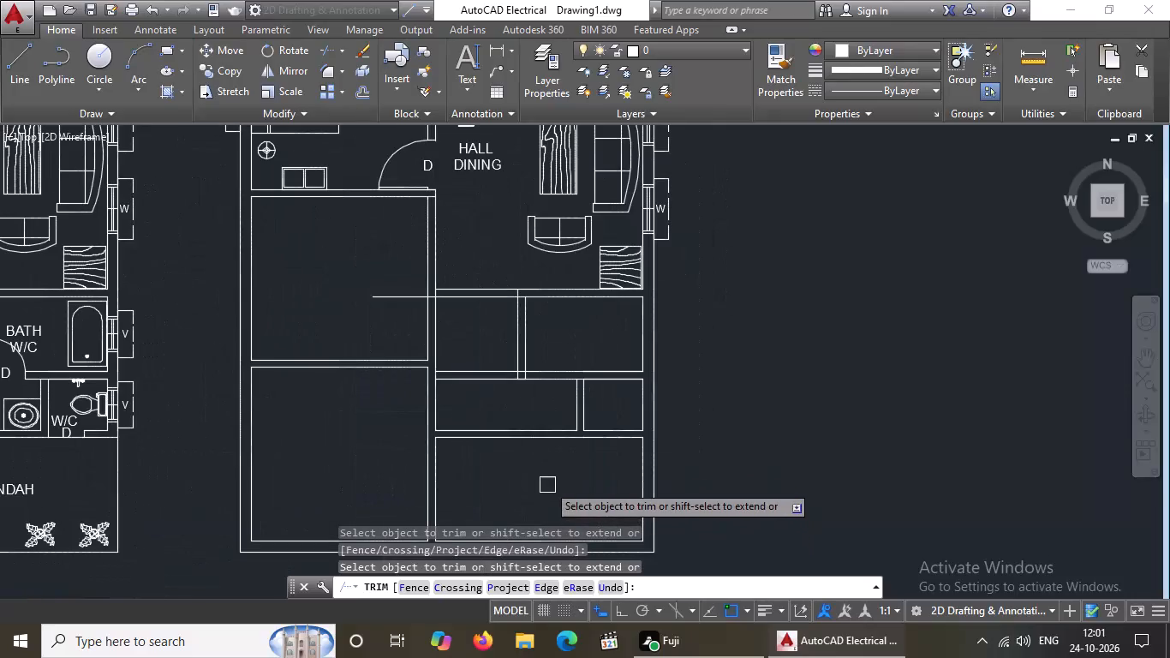
{"action": "scroll", "coordinate": [433, 375], "scroll_direction": "up", "scroll_amount": 3}
{"action": "left_click_drag", "start_coordinate": [427, 379], "coordinate": [439, 380]}
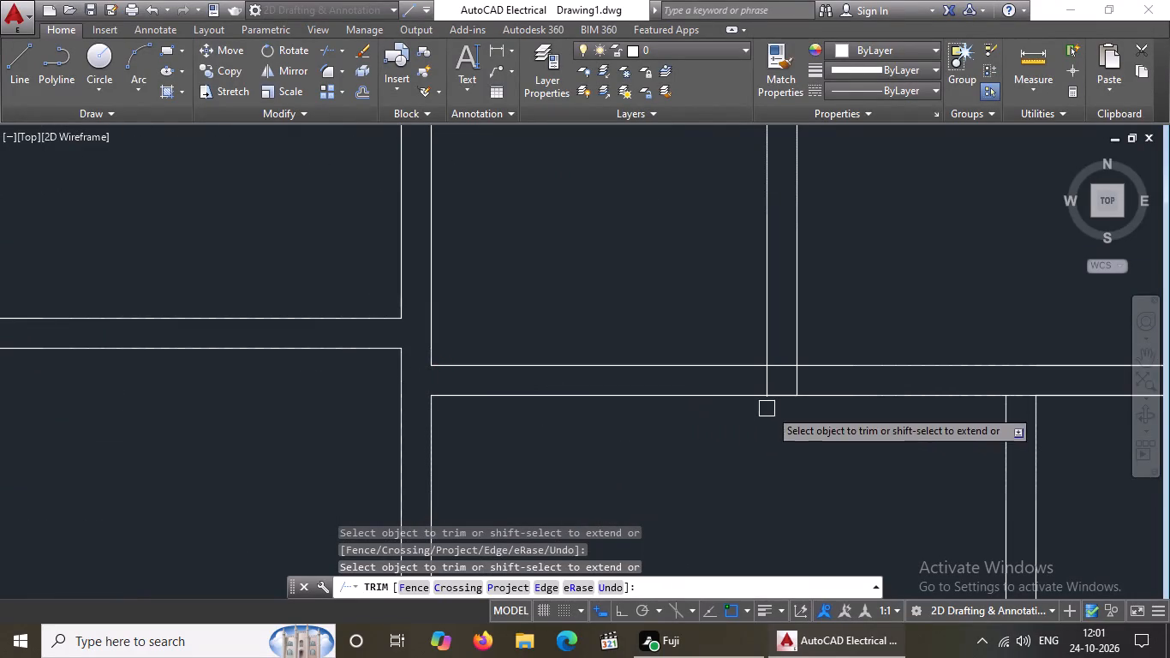
Trim the crossing lines where the bath's west wall meets its south wall.
{"action": "left_click", "coordinate": [767, 384]}
{"action": "left_click", "coordinate": [777, 365]}
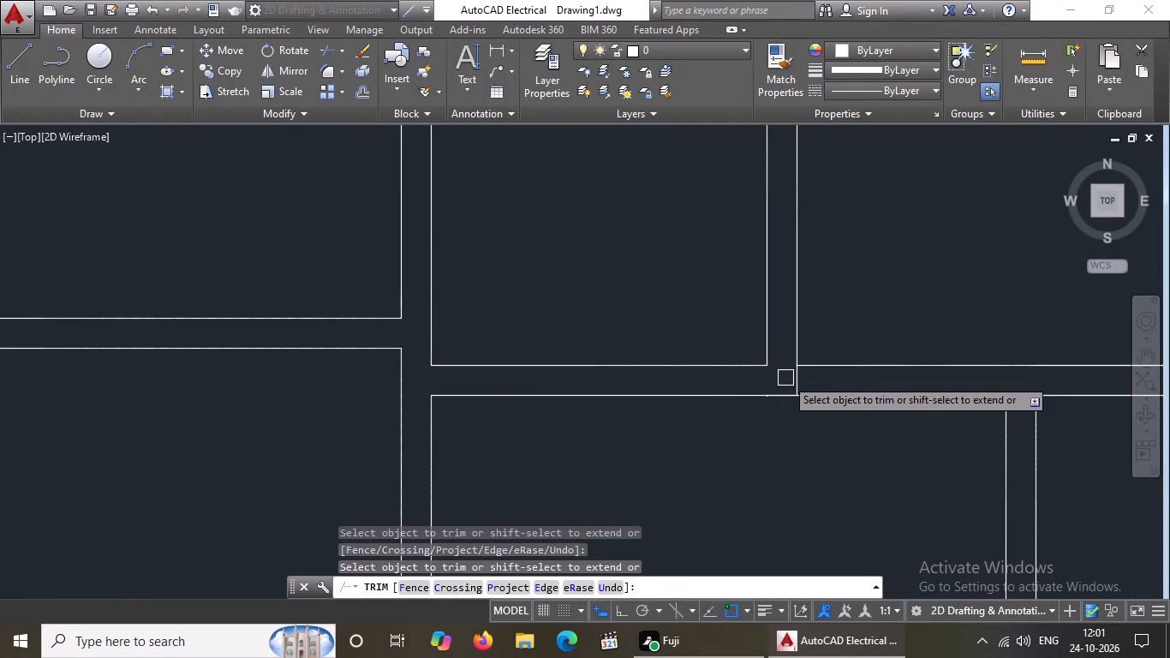
{"action": "left_click", "coordinate": [798, 378]}
{"action": "scroll", "coordinate": [797, 381], "scroll_direction": "down", "scroll_amount": 3}
{"action": "scroll", "coordinate": [889, 393], "scroll_direction": "up", "scroll_amount": 3}
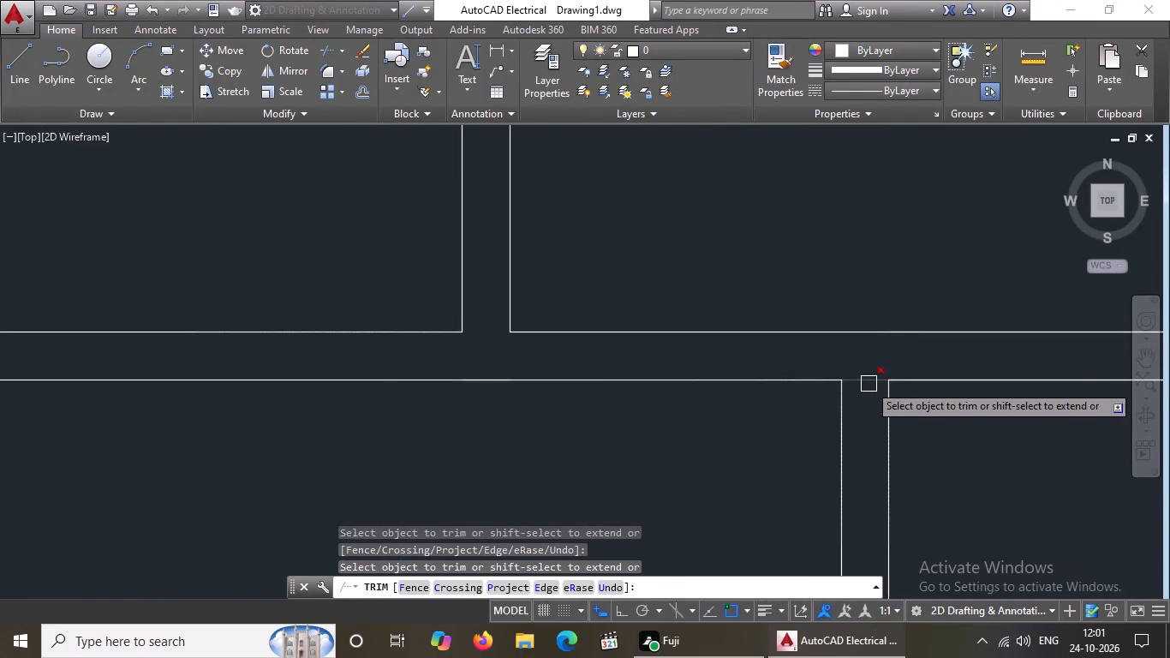
Trim the bath's south wall line crossing the top of the W/C partition.
{"action": "left_click", "coordinate": [869, 383]}
{"action": "scroll", "coordinate": [869, 383], "scroll_direction": "down", "scroll_amount": 4}
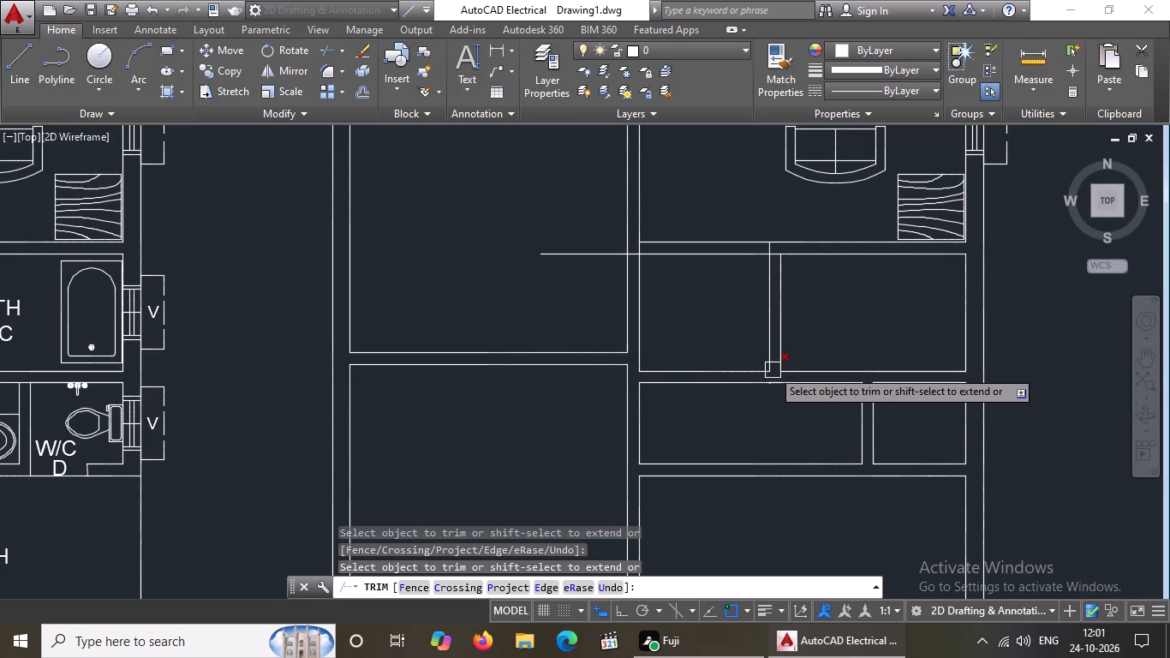
Trim the bath's north wall line overrunning the middle bedroom and the crossing lines at its junction with the bedrooms' east wall.
{"action": "left_click", "coordinate": [604, 254]}
{"action": "scroll", "coordinate": [630, 248], "scroll_direction": "up", "scroll_amount": 2}
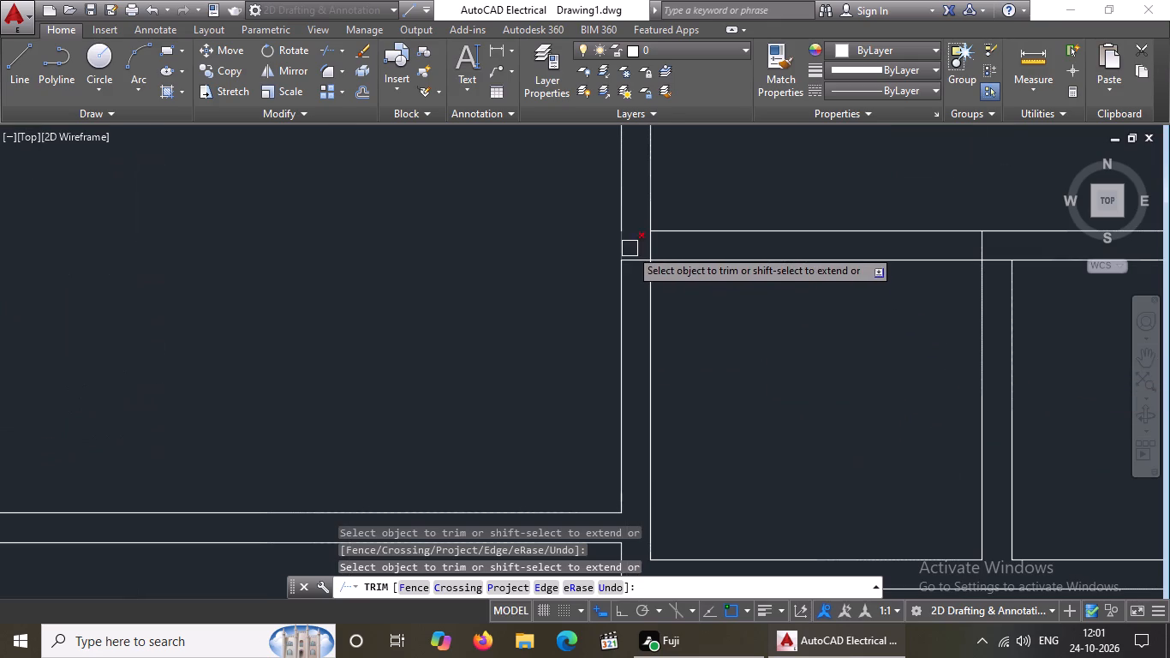
{"action": "left_click", "coordinate": [633, 257]}
{"action": "left_click", "coordinate": [648, 242]}
{"action": "scroll", "coordinate": [671, 265], "scroll_direction": "down", "scroll_amount": 3}
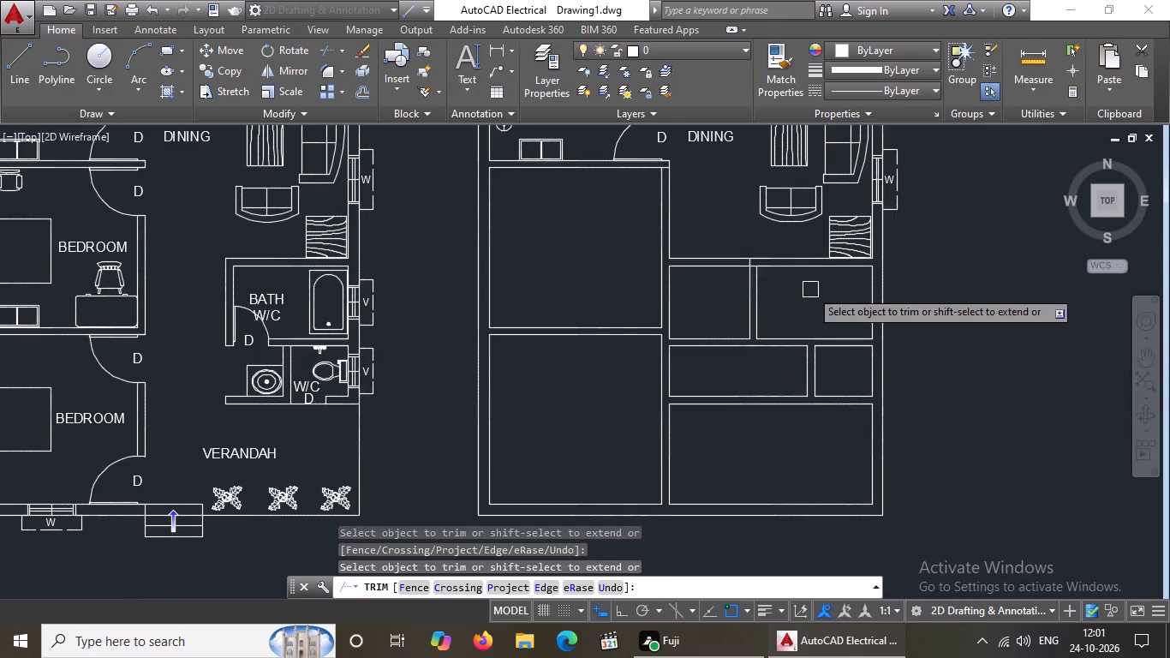
Trim the crossing lines where the bath's west wall meets its north wall.
{"action": "scroll", "coordinate": [784, 262], "scroll_direction": "up", "scroll_amount": 3}
{"action": "left_click", "coordinate": [638, 260]}
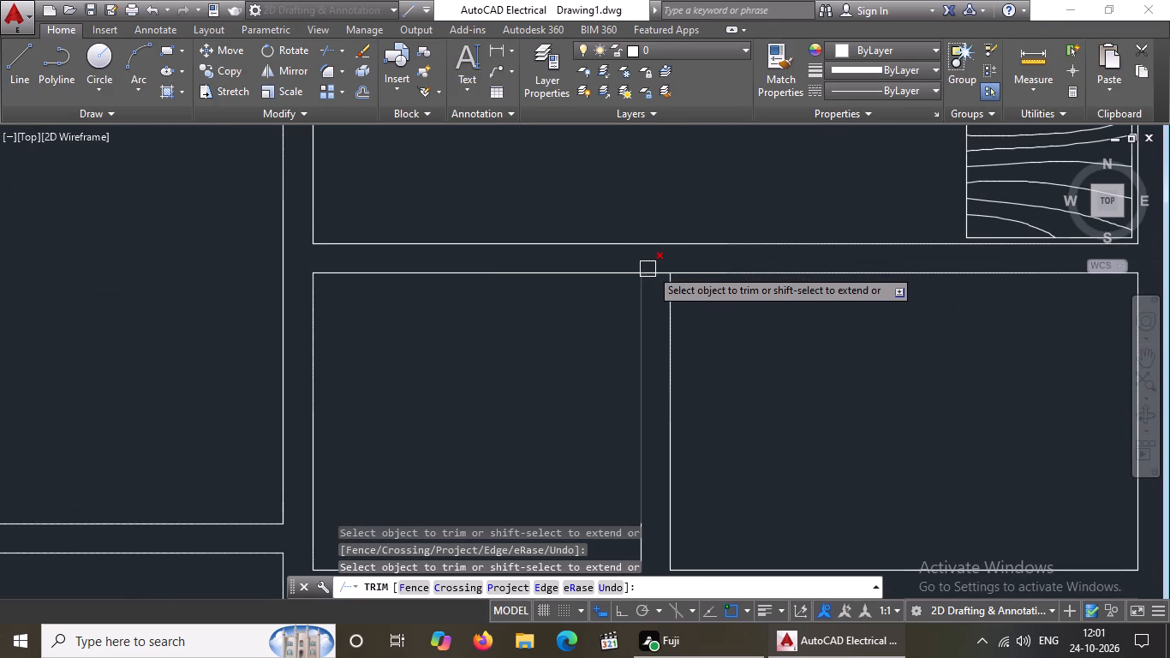
{"action": "left_click", "coordinate": [657, 271]}
{"action": "scroll", "coordinate": [656, 272], "scroll_direction": "down", "scroll_amount": 4}
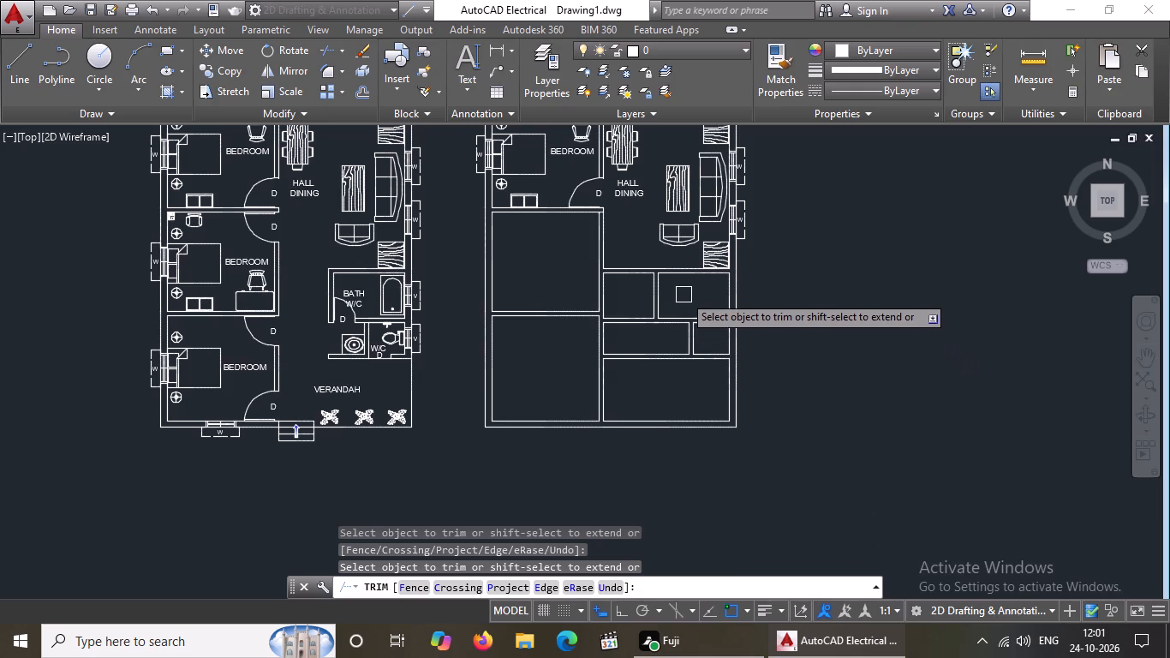
Trim the leftover line at the corner where the middle bedroom's north wall meets its east wall.
{"action": "scroll", "coordinate": [606, 222], "scroll_direction": "up", "scroll_amount": 3}
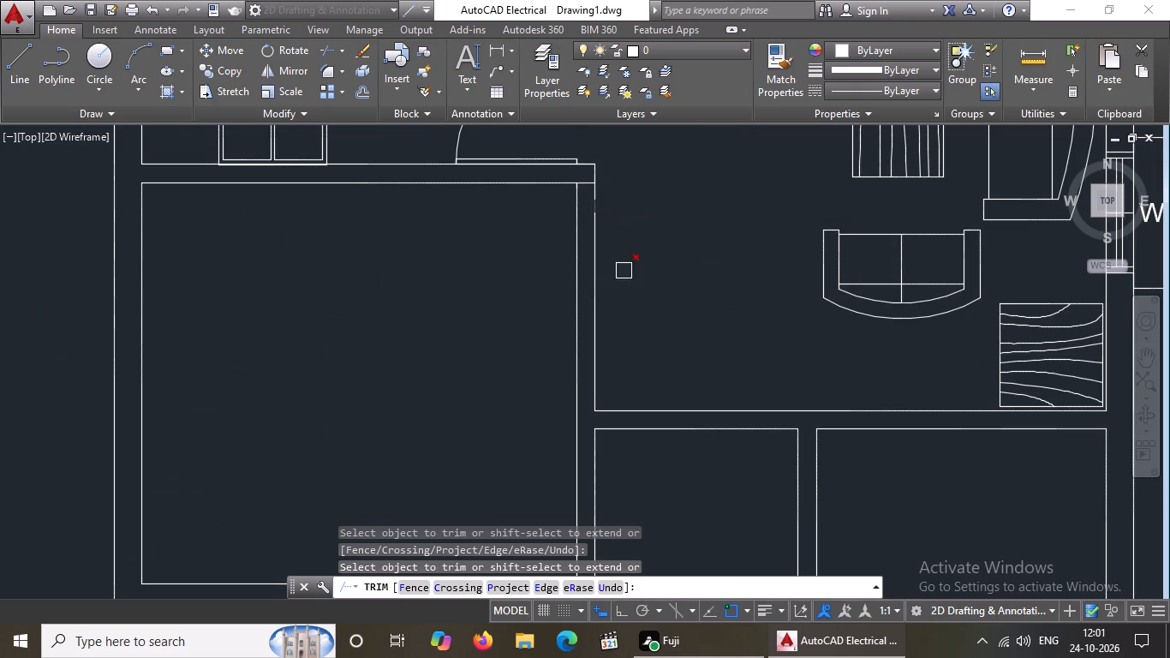
{"action": "scroll", "coordinate": [582, 176], "scroll_direction": "up", "scroll_amount": 2}
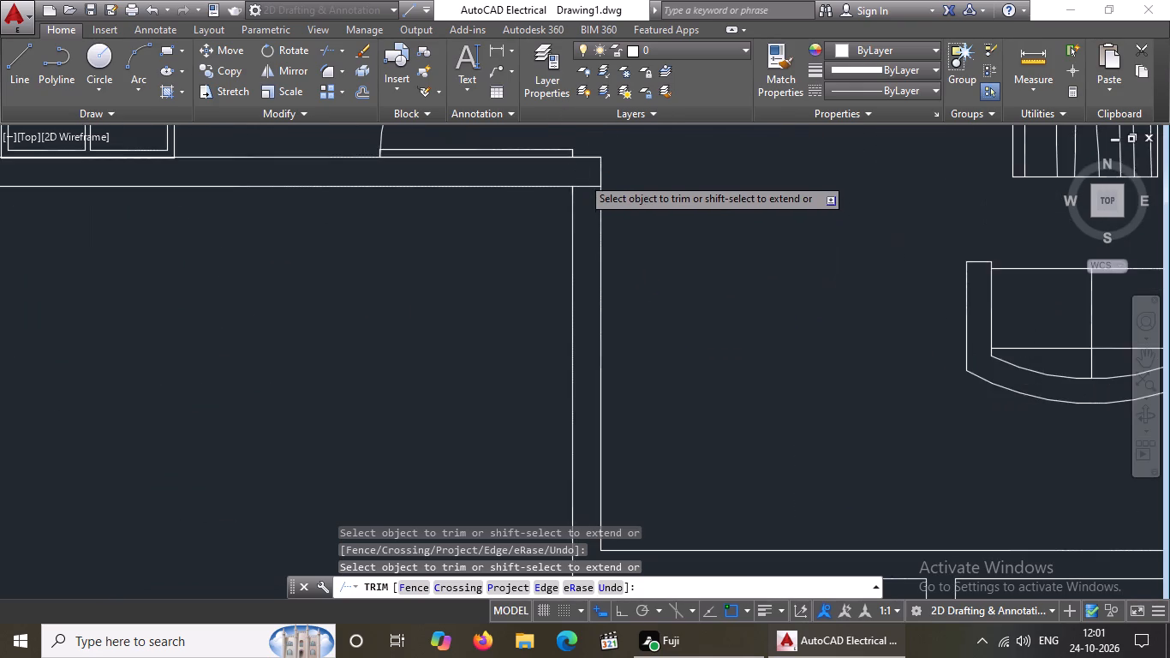
{"action": "left_click_drag", "start_coordinate": [582, 194], "coordinate": [611, 253]}
{"action": "scroll", "coordinate": [694, 287], "scroll_direction": "down", "scroll_amount": 5}
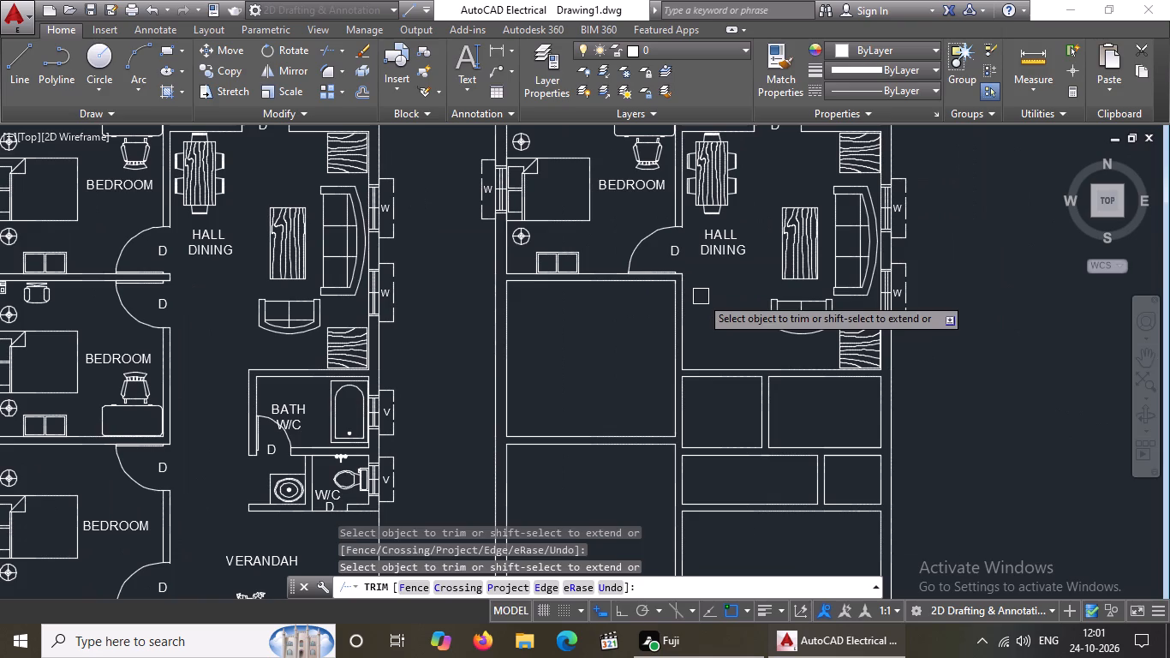
{"action": "key", "text": "Escape"}
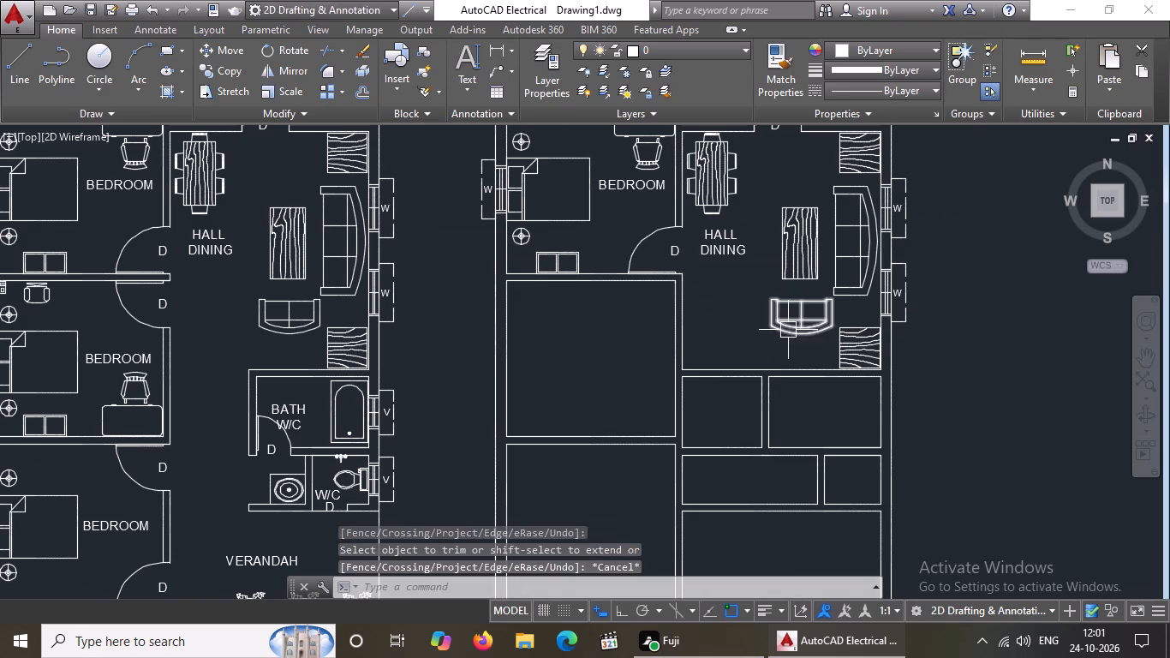
Delete the two sofas, the southern wood-grain cabinet and the centre table from the copied plan's hall.
{"action": "left_click", "coordinate": [790, 330]}
{"action": "key", "text": "F12"}
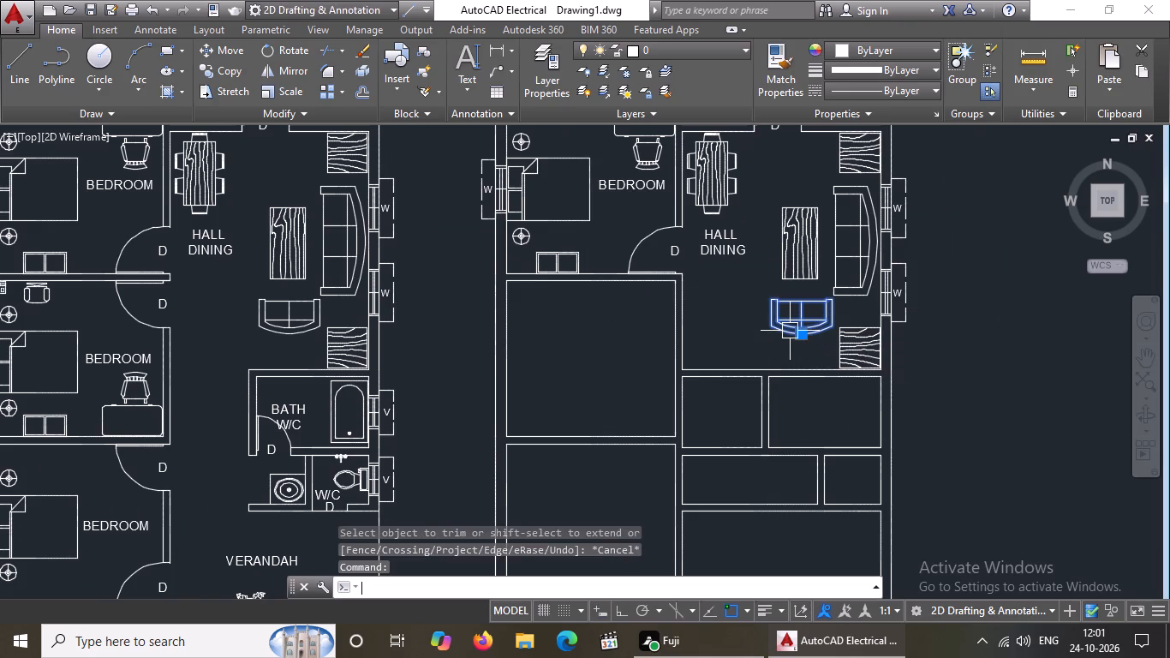
{"action": "key", "text": "Delete"}
{"action": "key", "text": "Delete"}
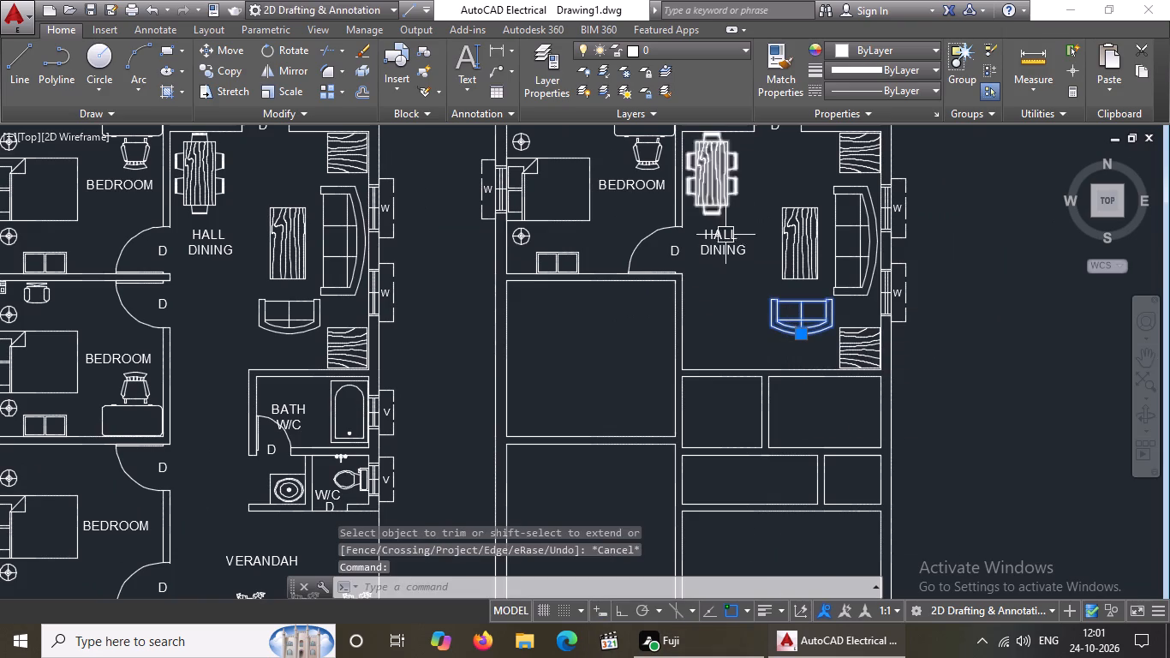
{"action": "key", "text": "Delete"}
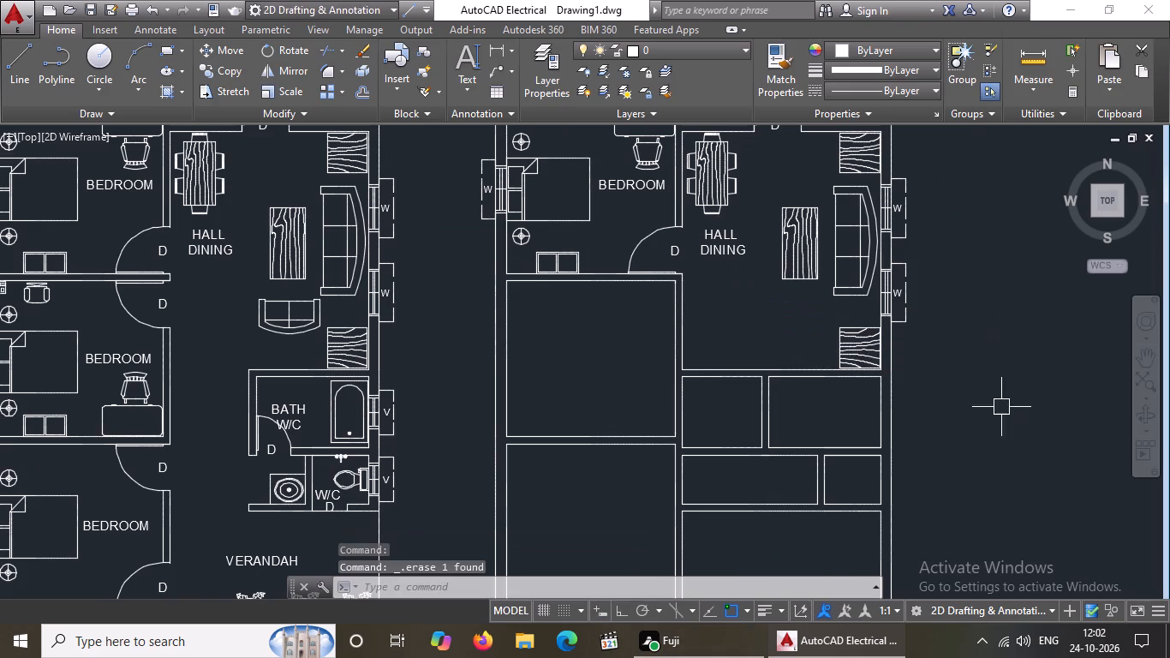
{"action": "left_click", "coordinate": [852, 348]}
{"action": "key", "text": "Delete"}
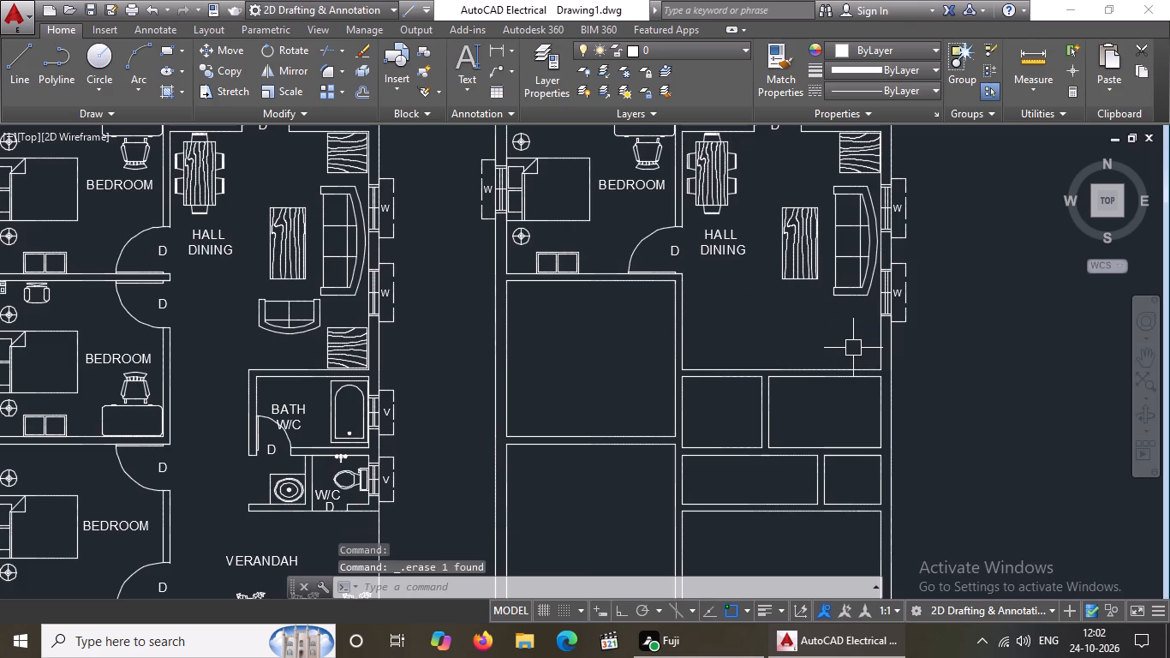
{"action": "left_click", "coordinate": [846, 260]}
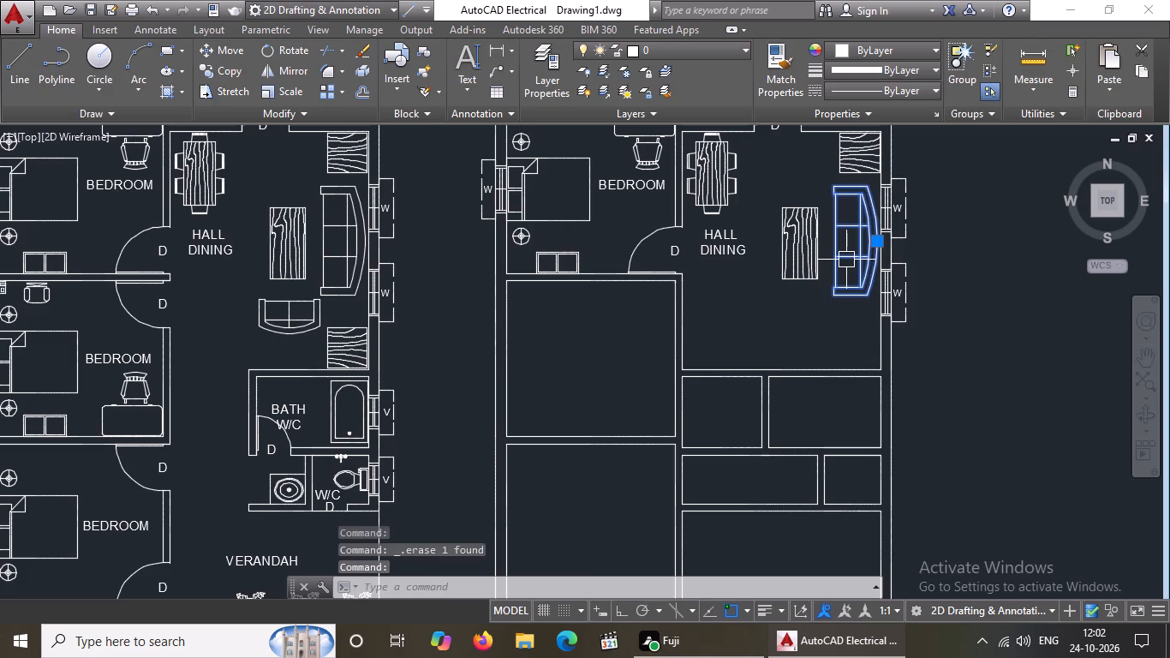
{"action": "key", "text": "Delete"}
{"action": "left_click", "coordinate": [804, 256]}
{"action": "key", "text": "Delete"}
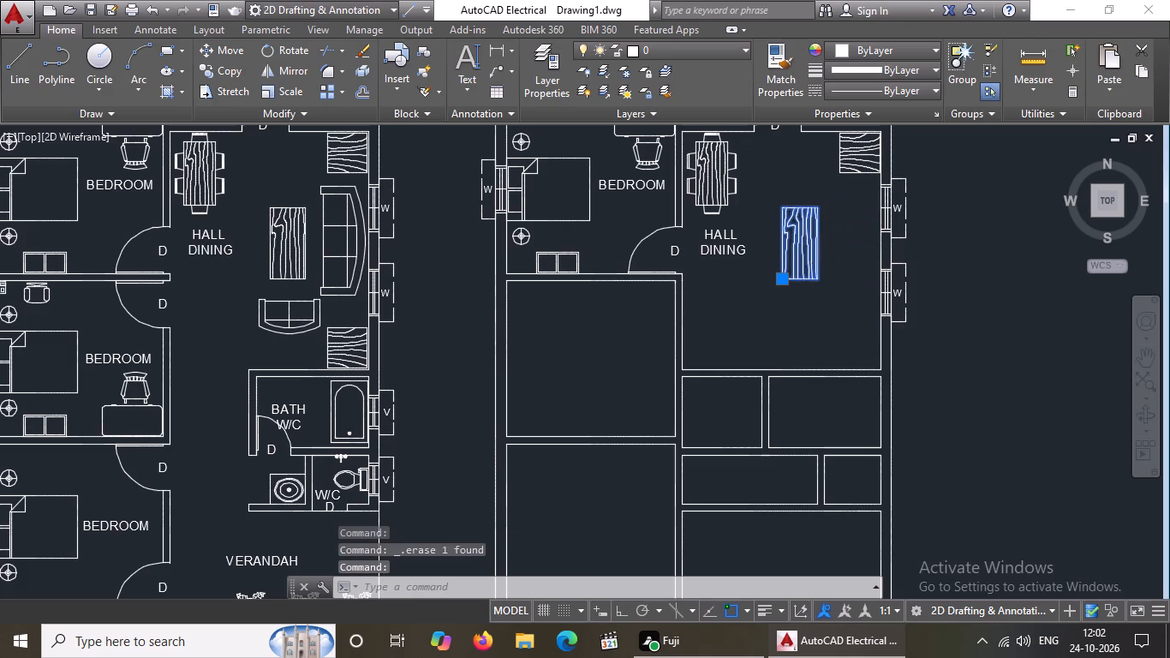
Delete the southern hall window with its W tag and the HALL DINING label in the copied plan.
{"action": "left_click_drag", "start_coordinate": [855, 242], "coordinate": [859, 267]}
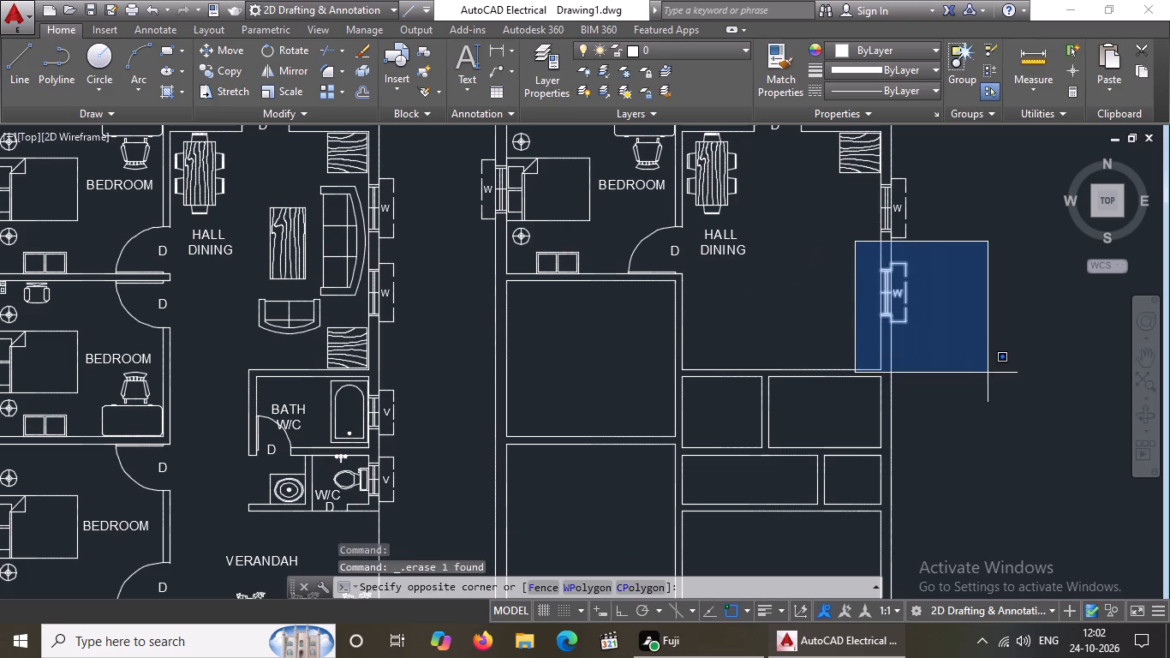
{"action": "left_click", "coordinate": [980, 344]}
{"action": "key", "text": "Delete"}
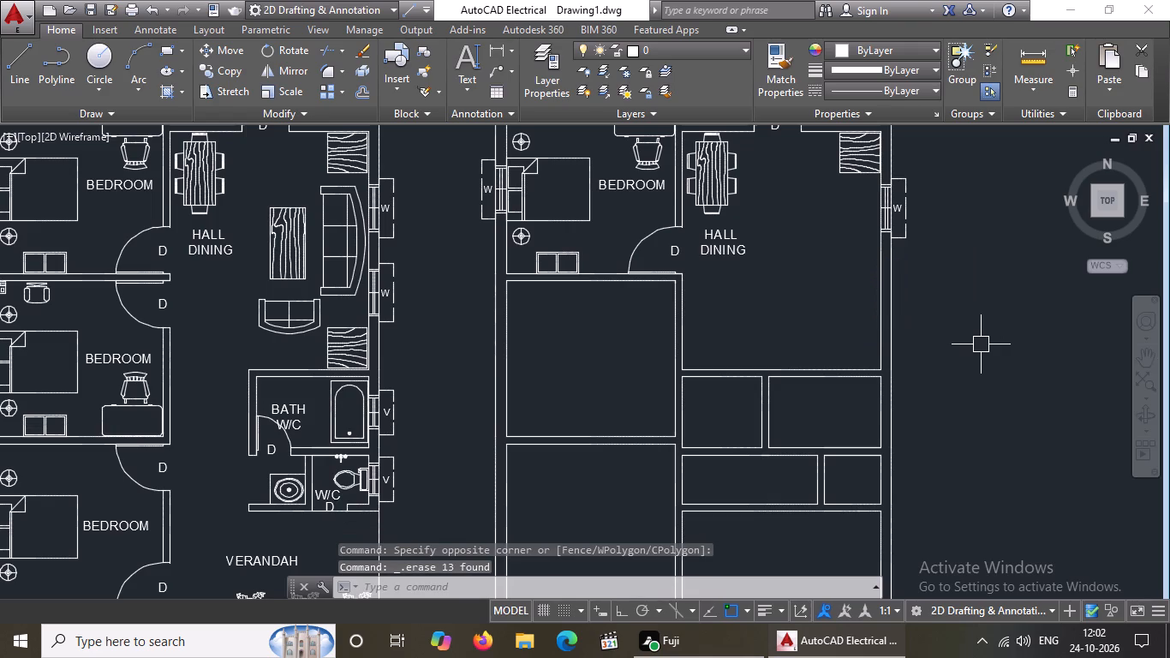
{"action": "left_click", "coordinate": [721, 244]}
{"action": "key", "text": "Delete"}
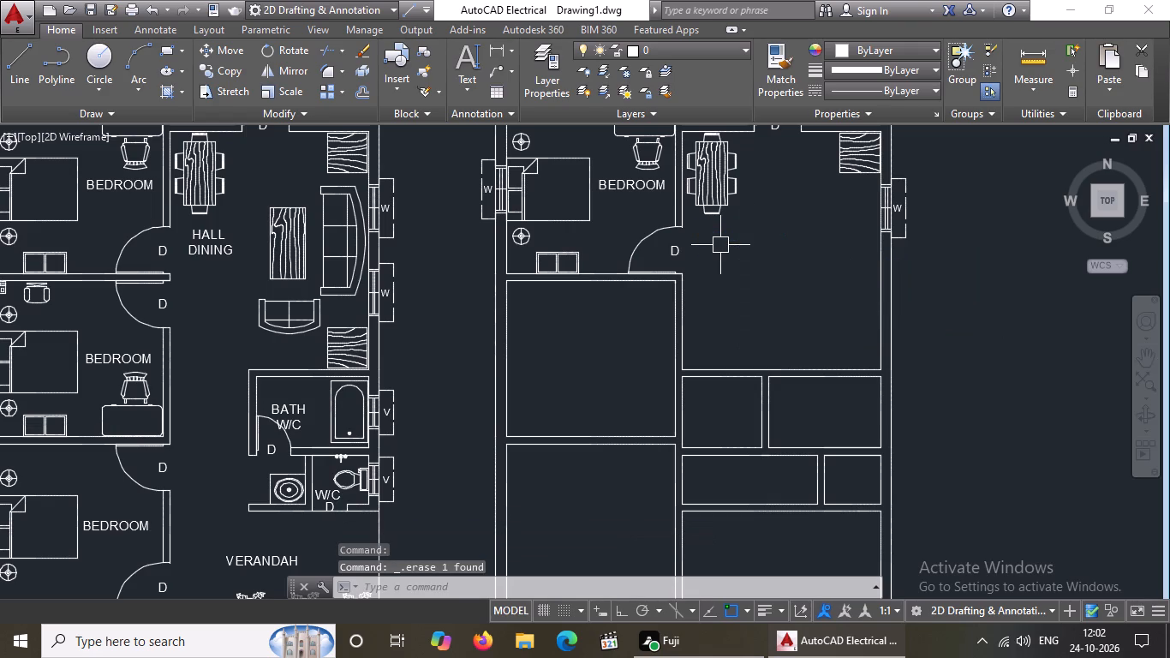
Delete the northern bedroom's hall door together with its D label in the copied plan.
{"action": "left_click", "coordinate": [609, 220]}
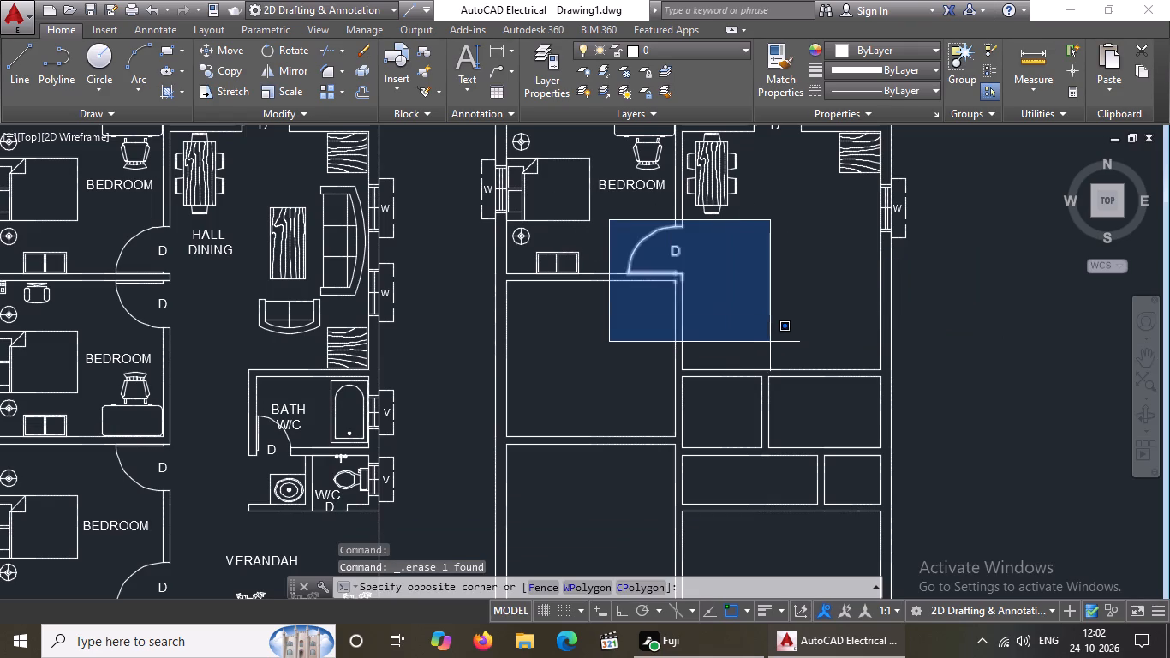
{"action": "left_click", "coordinate": [767, 319]}
{"action": "key", "text": "Delete"}
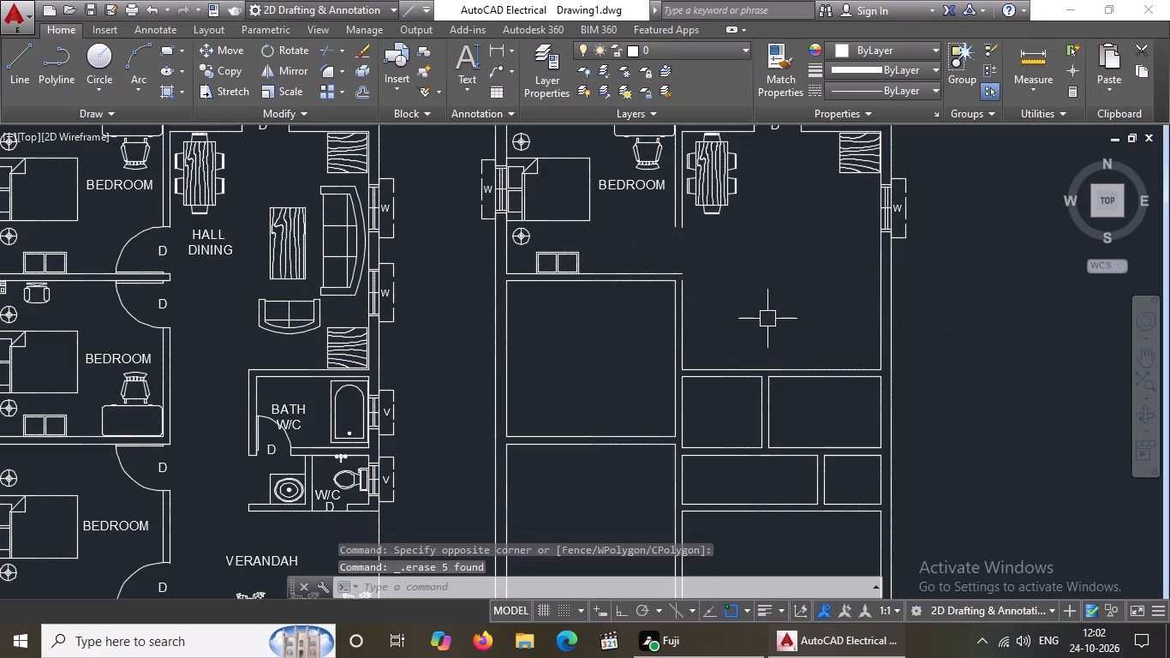
{"action": "key", "text": "Escape"}
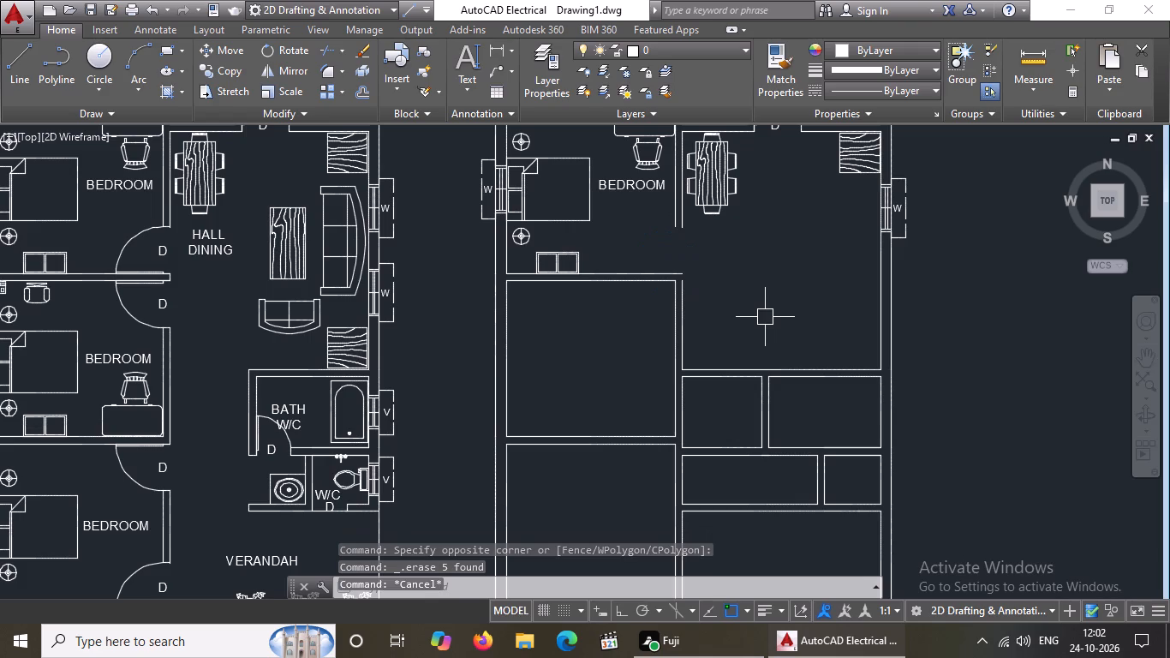
Extend the middle bedroom's outer east wall line north to the upper line of the partition, closing the wall corner.
{"action": "type", "text": "EX"}
{"action": "key", "text": "Return"}
{"action": "key", "text": "Return"}
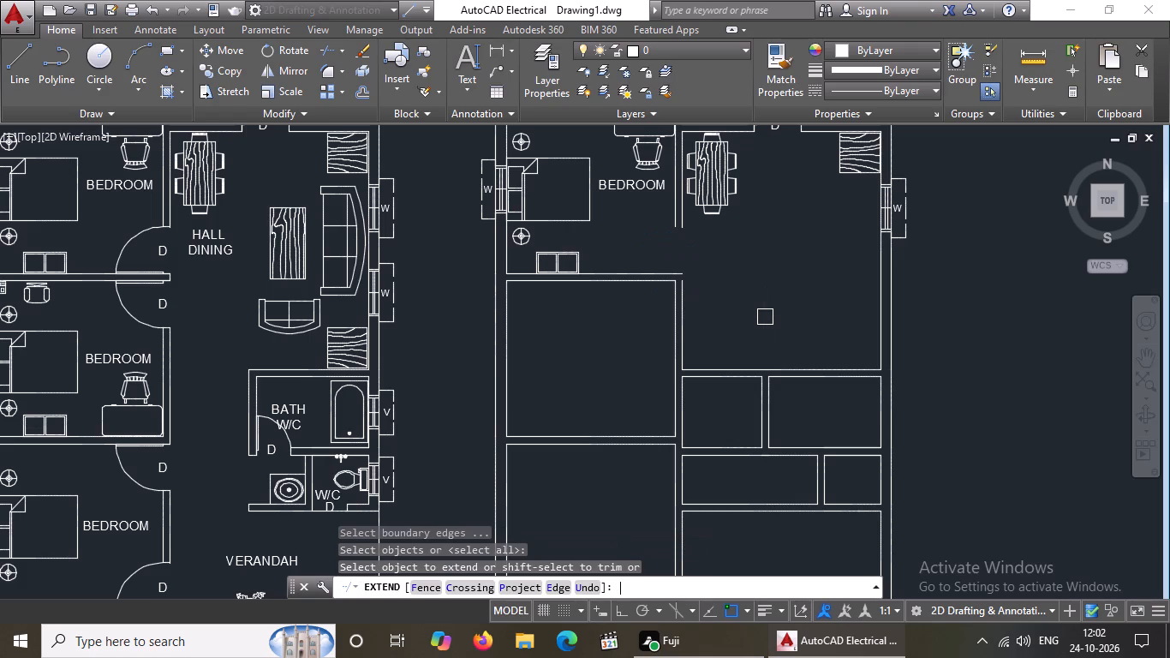
{"action": "left_click", "coordinate": [688, 289]}
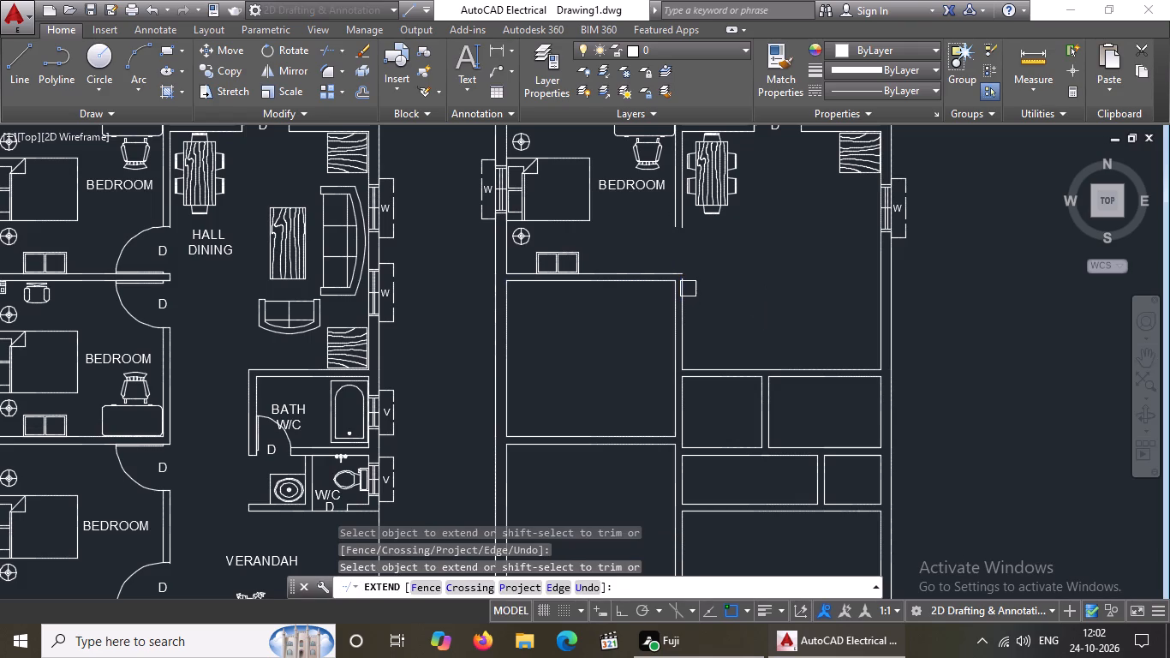
{"action": "scroll", "coordinate": [696, 286], "scroll_direction": "up", "scroll_amount": 3}
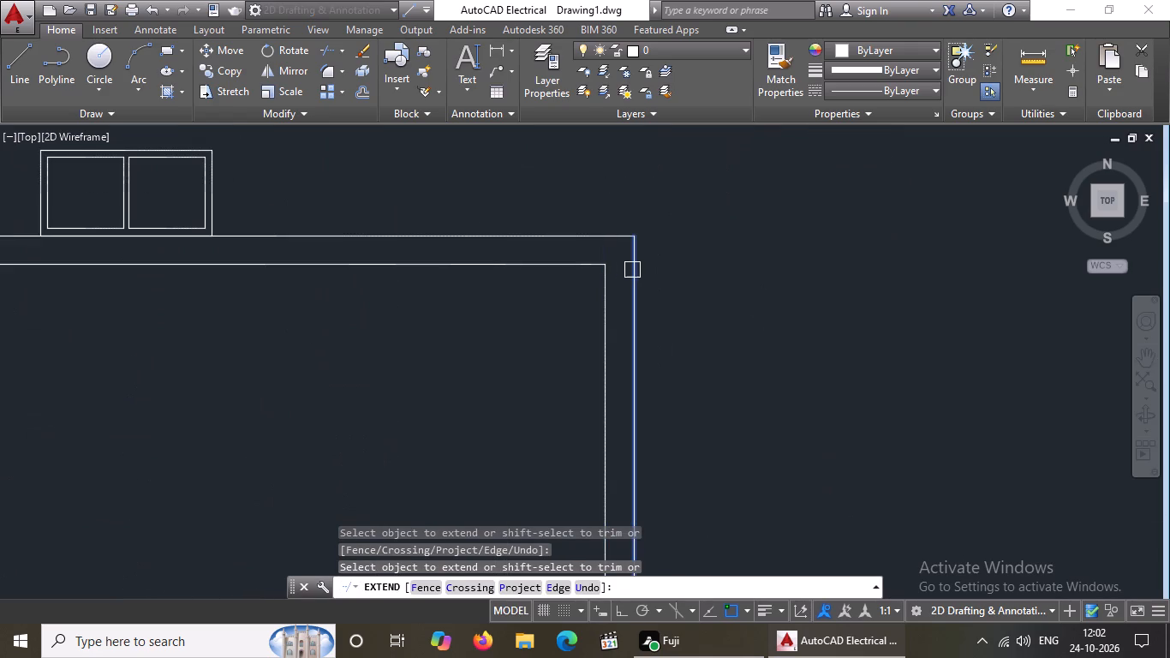
{"action": "left_click", "coordinate": [633, 270]}
{"action": "scroll", "coordinate": [652, 267], "scroll_direction": "down", "scroll_amount": 6}
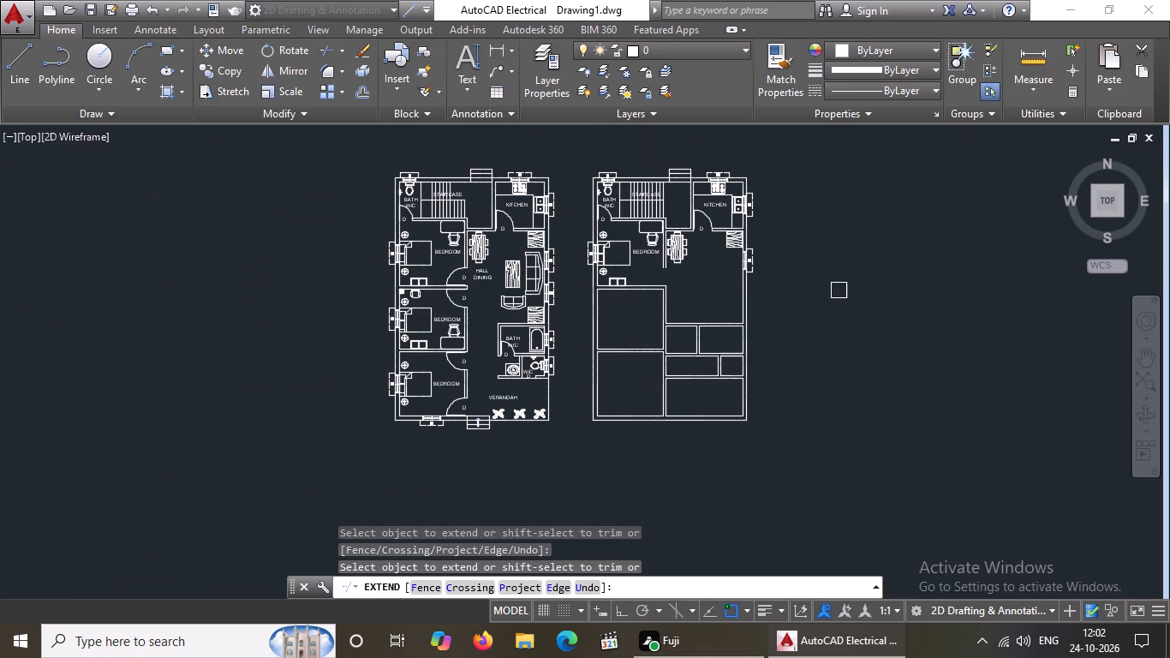
{"action": "key", "text": "Escape"}
{"action": "key", "text": "Escape"}
{"action": "key", "text": "Escape"}
{"action": "key", "text": "Escape"}
{"action": "key", "text": "Escape"}
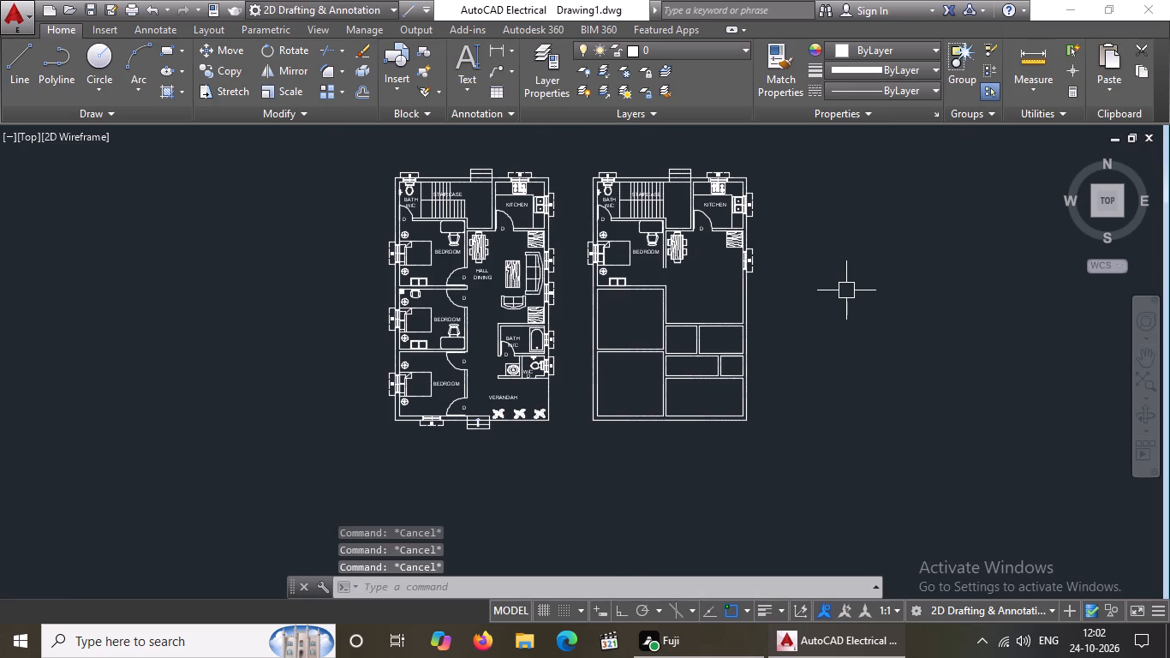
Delete the remaining wood-grain cabinet, the dining table set and the last east window from the copied plan's hall.
{"action": "scroll", "coordinate": [755, 242], "scroll_direction": "up", "scroll_amount": 4}
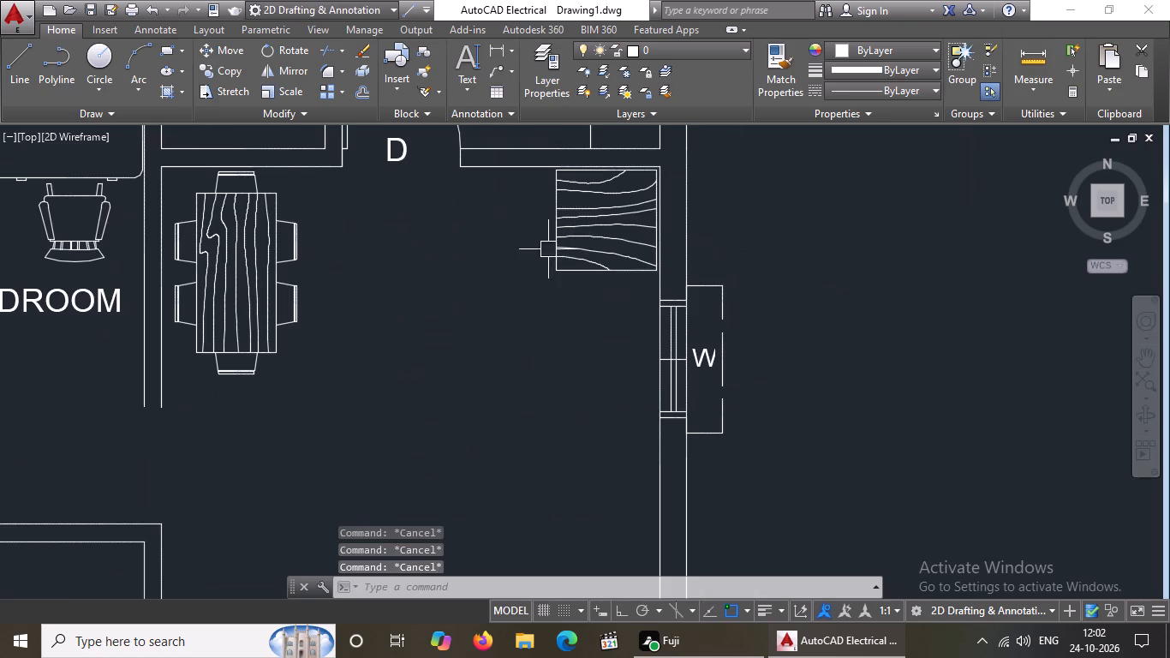
{"action": "left_click", "coordinate": [602, 236]}
{"action": "key", "text": "Delete"}
{"action": "scroll", "coordinate": [552, 247], "scroll_direction": "down", "scroll_amount": 3}
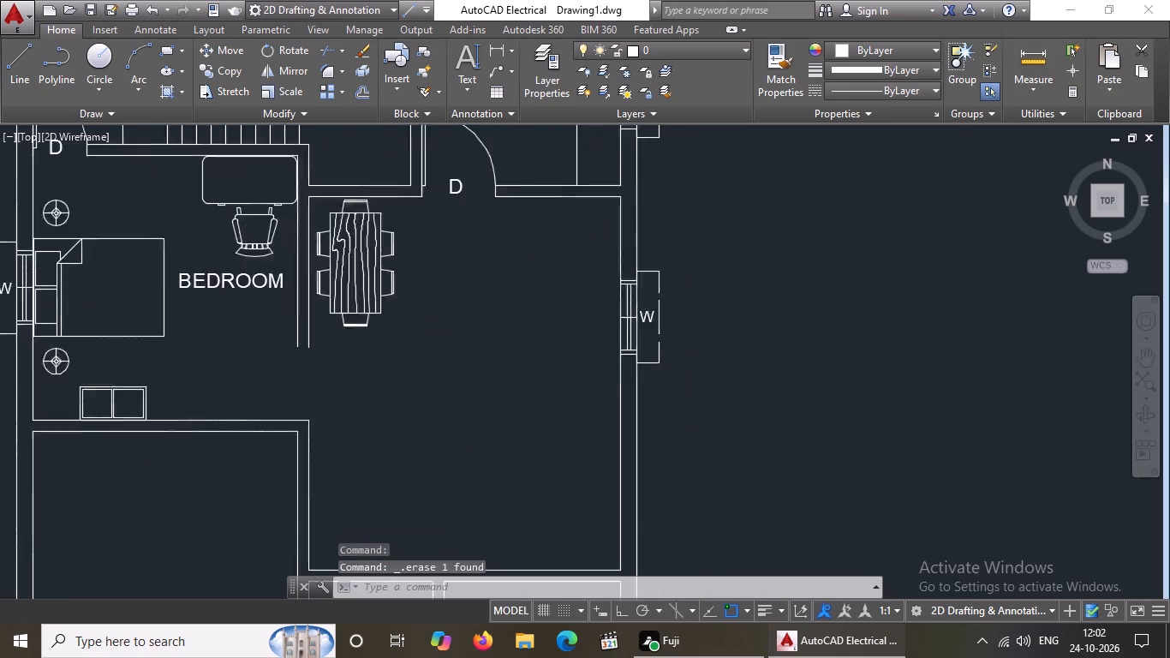
{"action": "left_click", "coordinate": [467, 258]}
{"action": "key", "text": "Delete"}
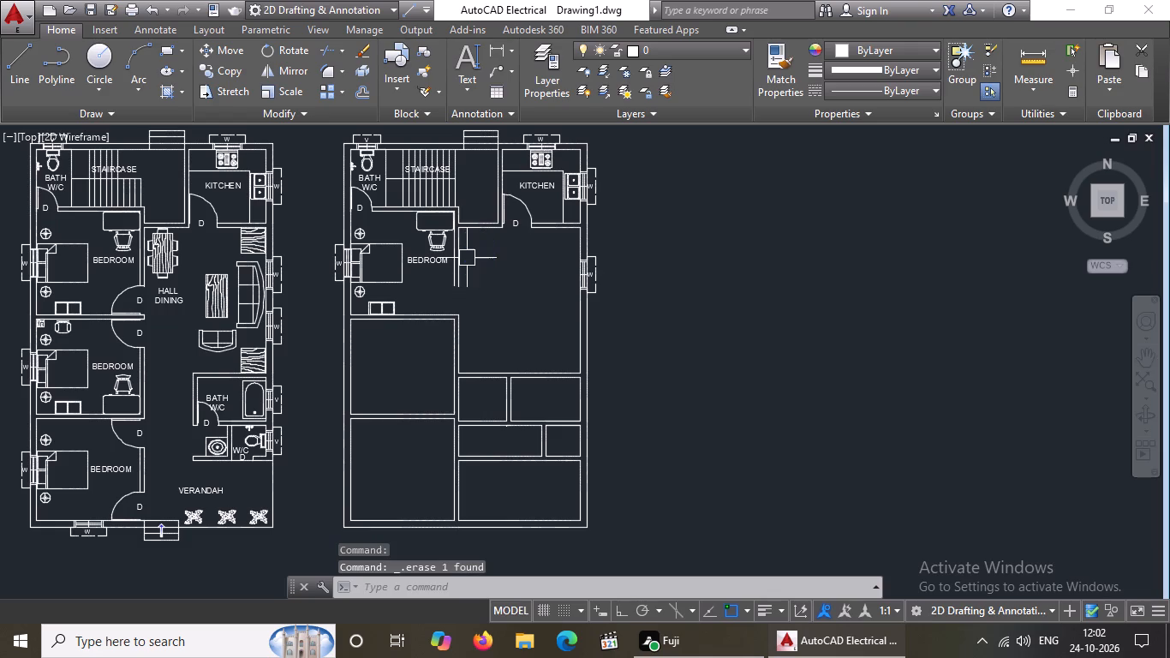
{"action": "left_click", "coordinate": [563, 241]}
{"action": "left_click", "coordinate": [628, 302]}
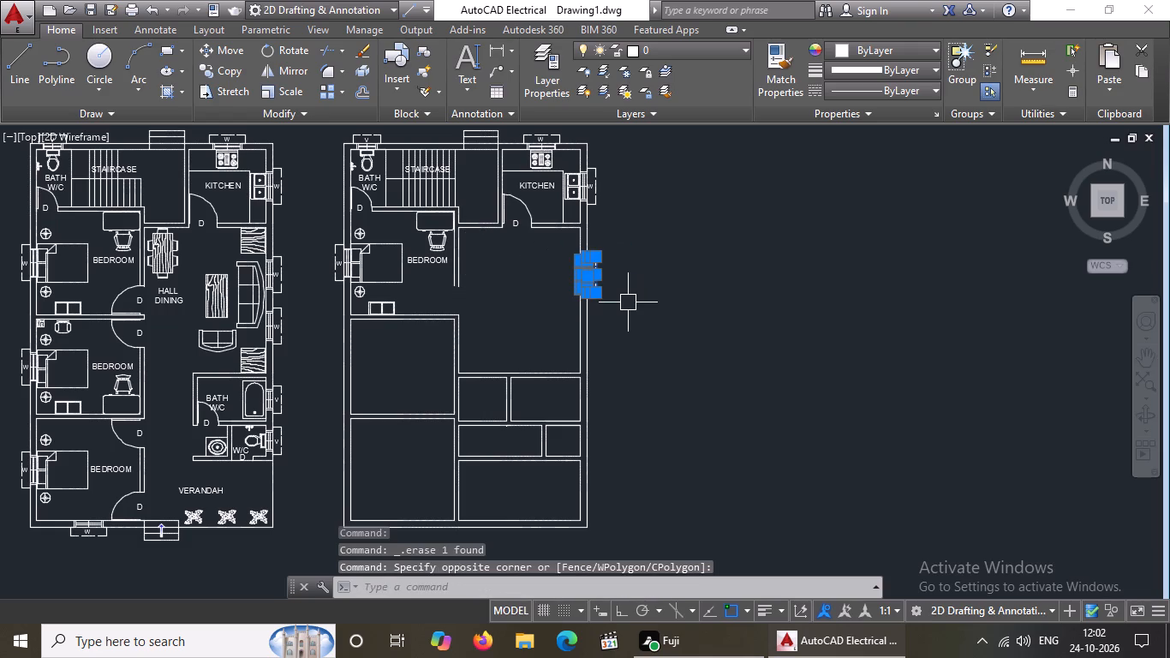
{"action": "key", "text": "Delete"}
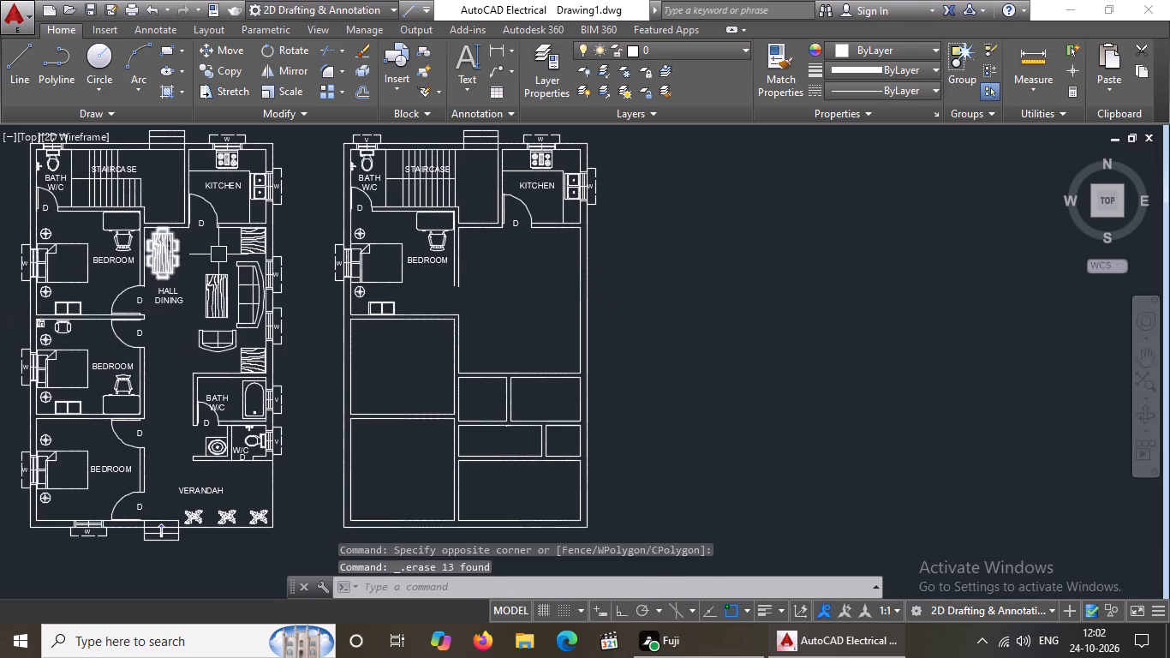
Delete the double cabinet and the southern bedside lamp from the northern bedroom of the copied plan.
{"action": "scroll", "coordinate": [385, 304], "scroll_direction": "up", "scroll_amount": 3}
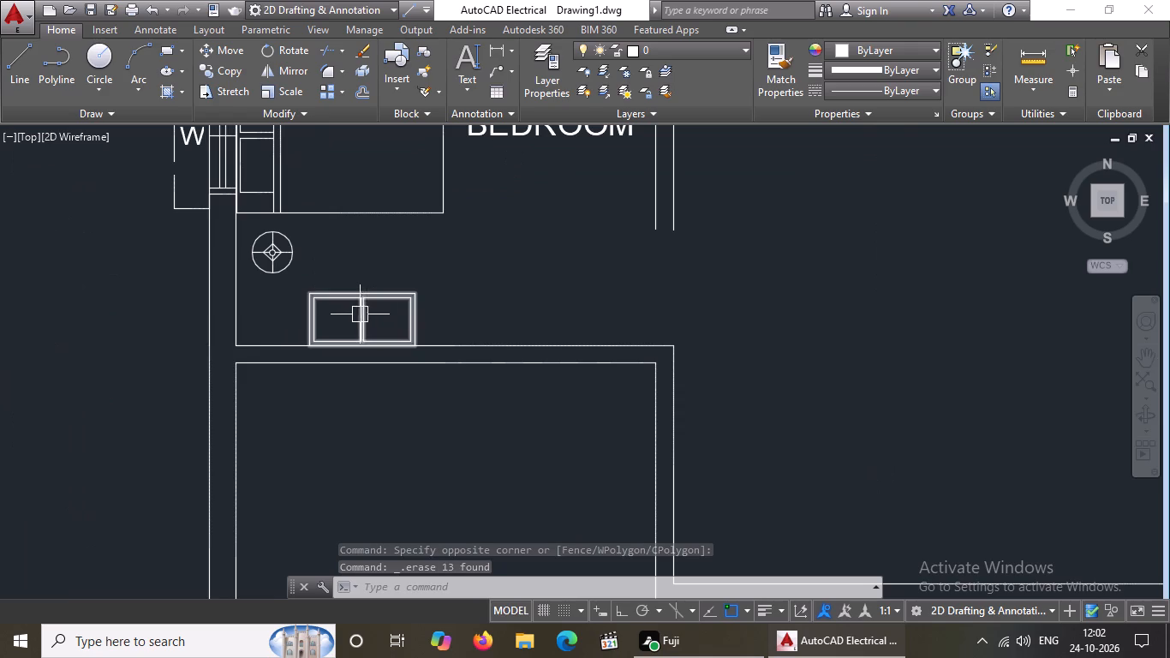
{"action": "left_click", "coordinate": [354, 315]}
{"action": "key", "text": "Delete"}
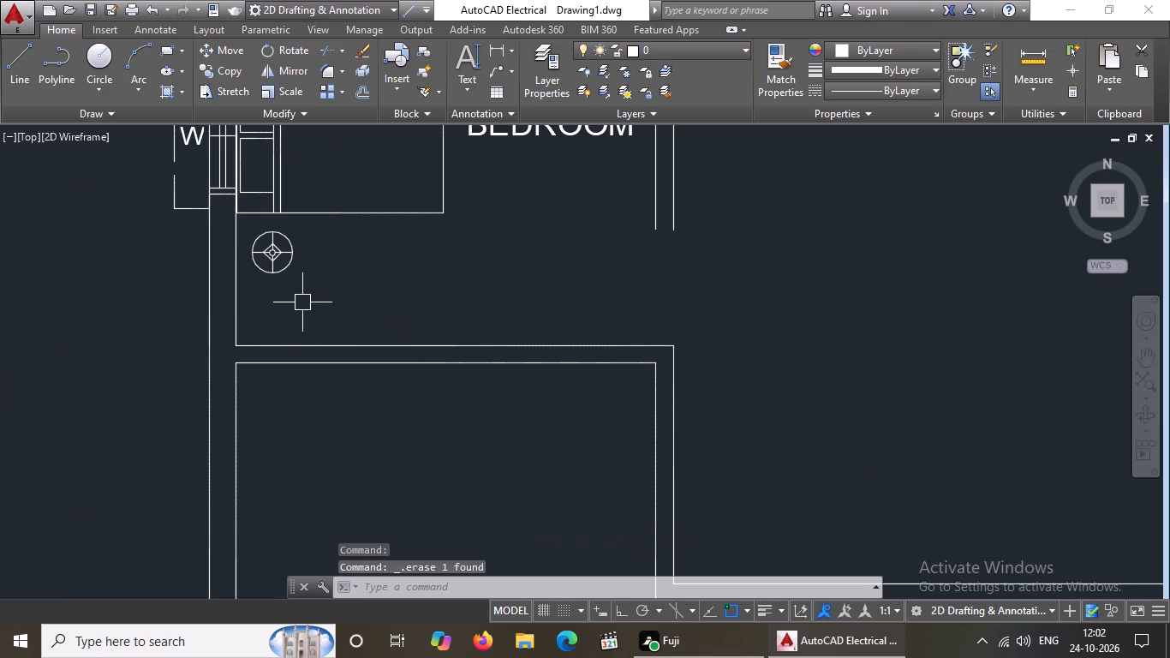
{"action": "left_click", "coordinate": [273, 267]}
{"action": "key", "text": "Delete"}
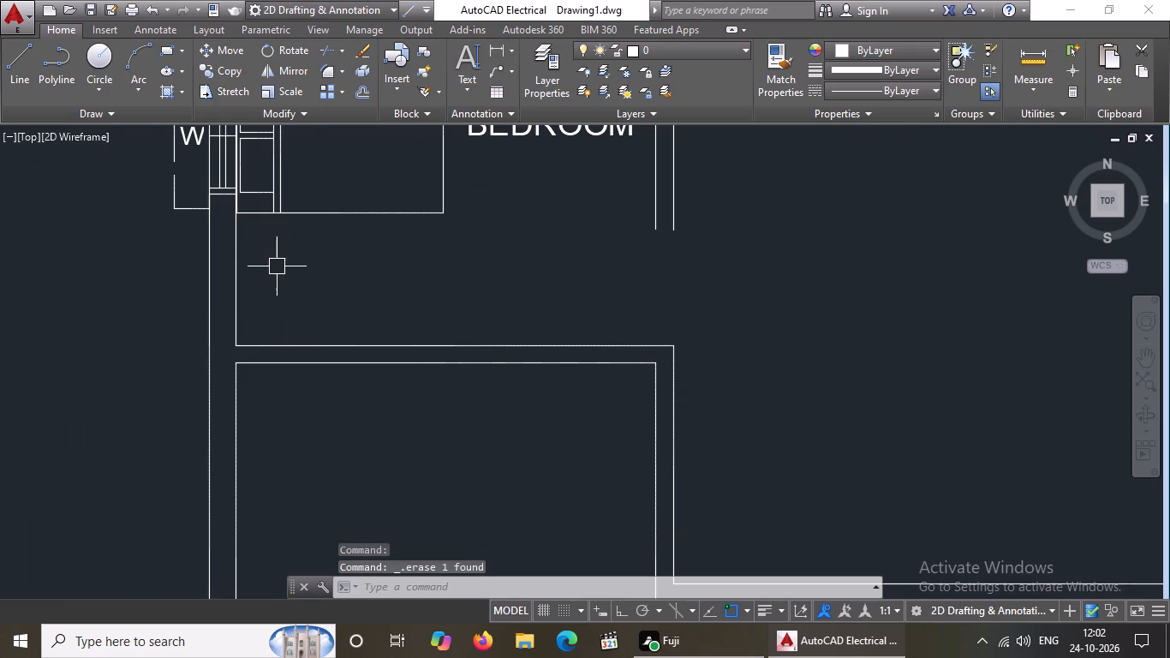
Delete the bed, northern bedside lamp, chair, desk and BEDROOM label from the northern bedroom of the copied plan.
{"action": "scroll", "coordinate": [278, 266], "scroll_direction": "down", "scroll_amount": 4}
{"action": "left_click", "coordinate": [288, 241]}
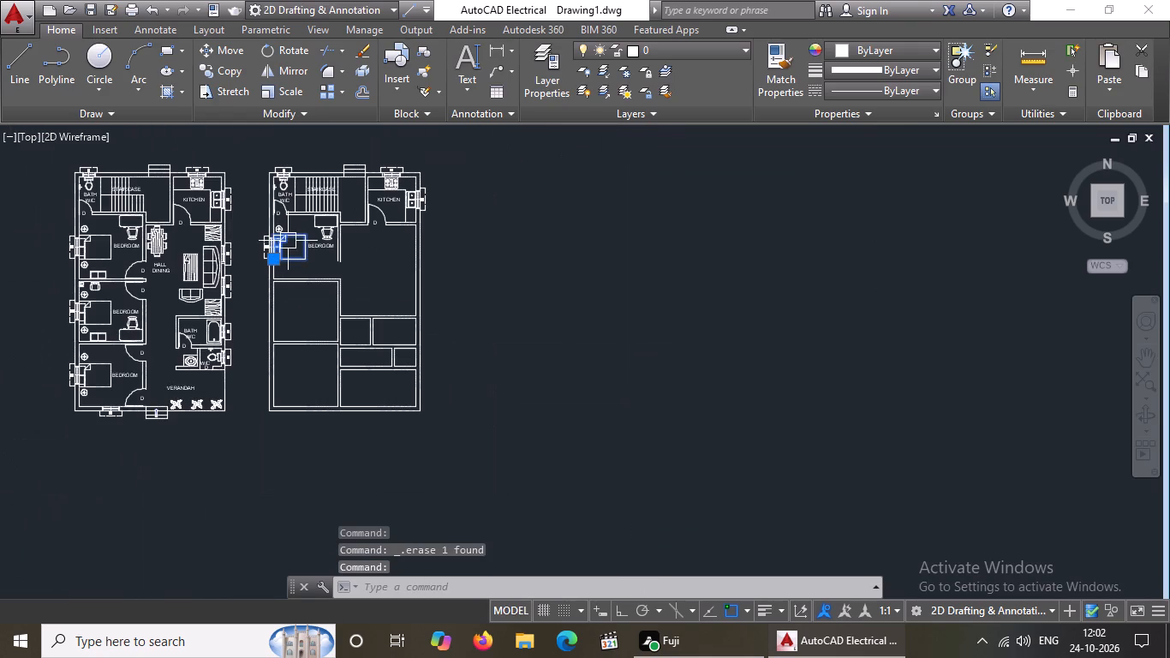
{"action": "key", "text": "Delete"}
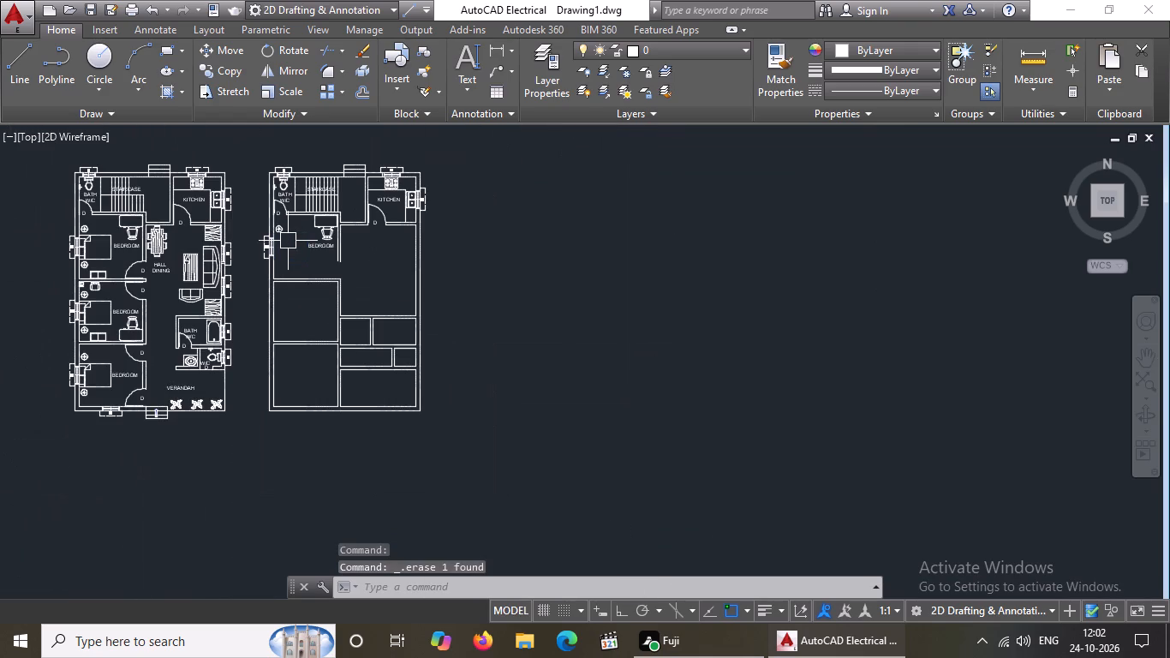
{"action": "scroll", "coordinate": [291, 233], "scroll_direction": "up", "scroll_amount": 2}
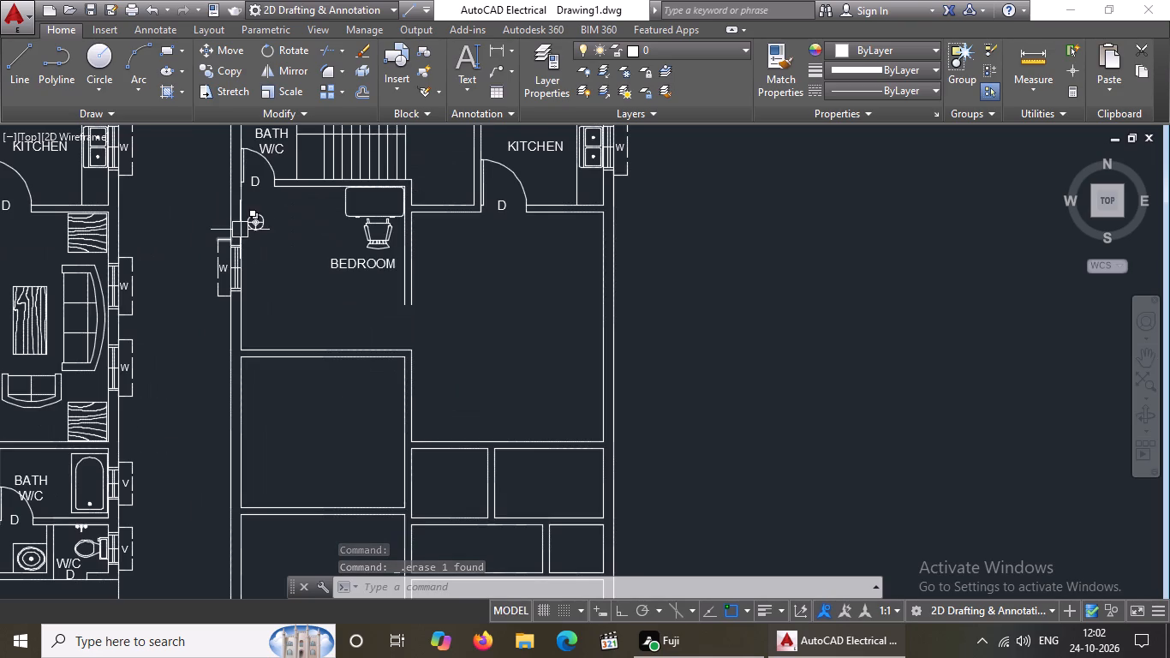
{"action": "left_click", "coordinate": [254, 227]}
{"action": "key", "text": "Delete"}
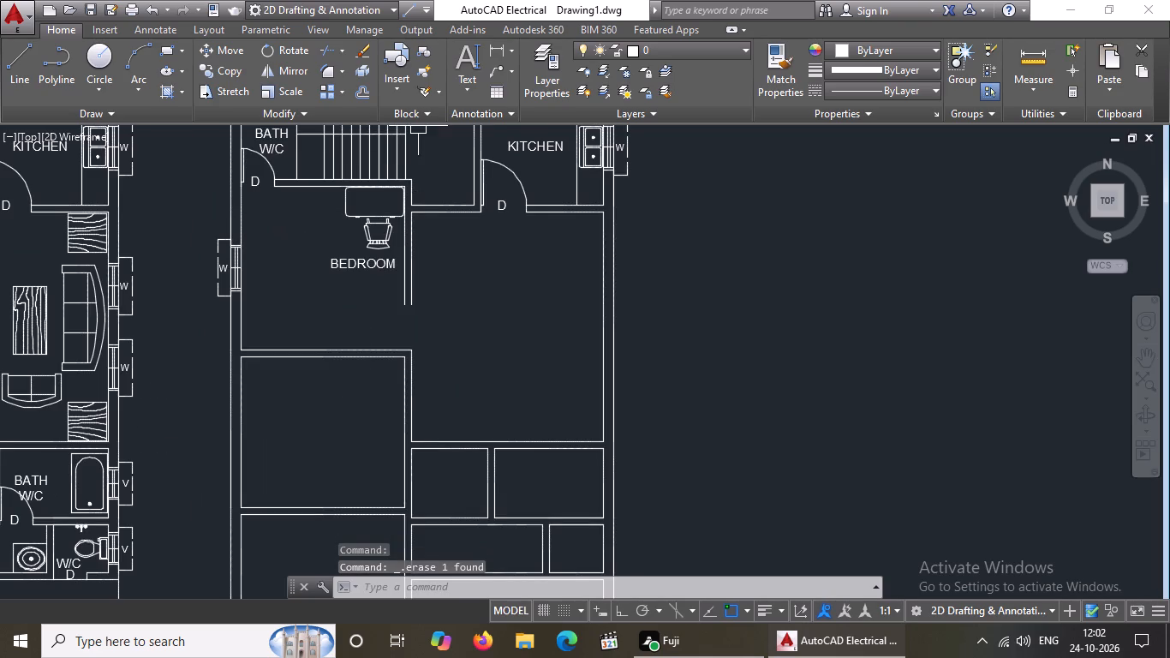
{"action": "left_click", "coordinate": [365, 230]}
{"action": "key", "text": "Delete"}
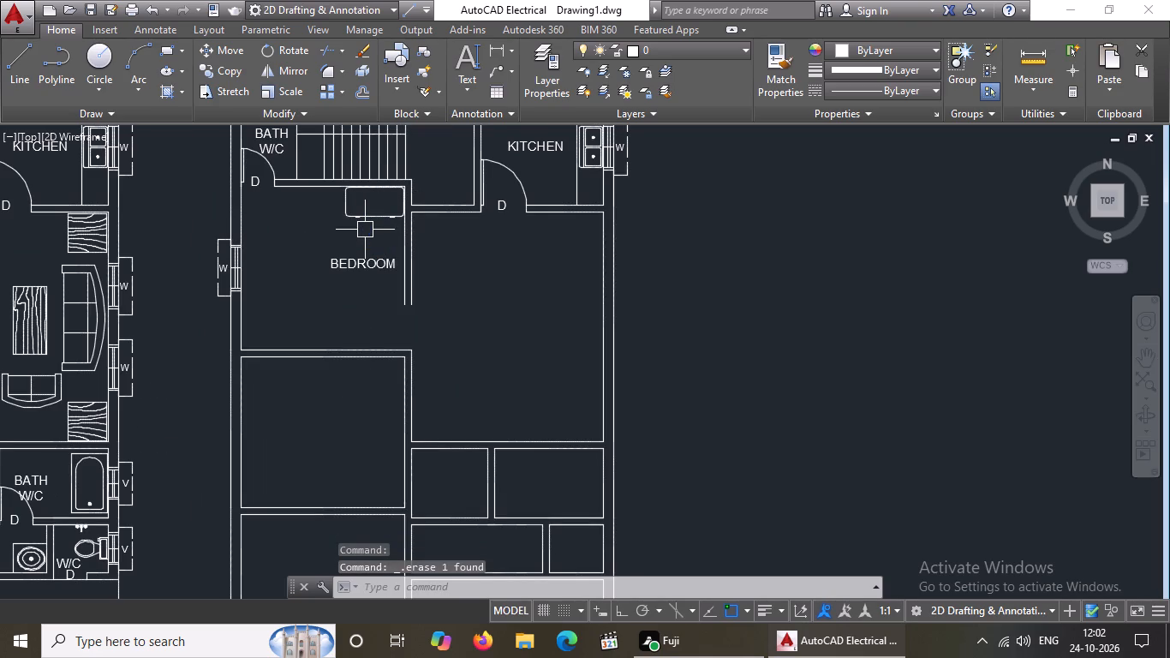
{"action": "left_click", "coordinate": [361, 222]}
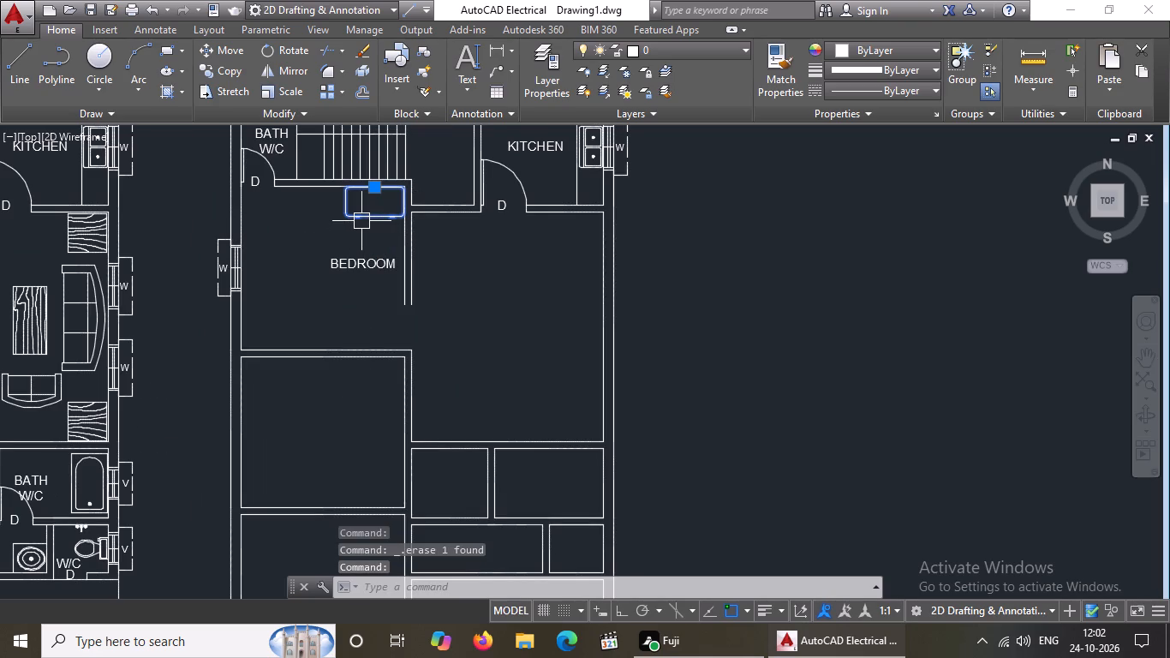
{"action": "key", "text": "Delete"}
{"action": "left_click", "coordinate": [377, 264]}
{"action": "key", "text": "Delete"}
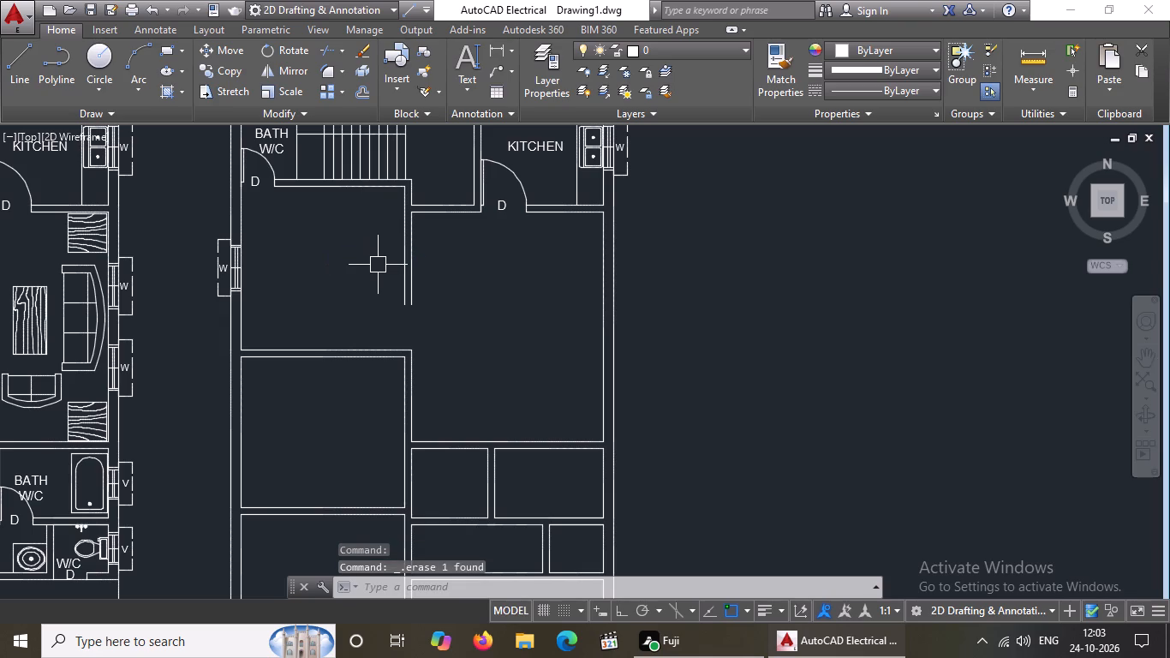
Delete the northern bedroom's west window together with its W label in the copied plan.
{"action": "left_click_drag", "start_coordinate": [164, 238], "coordinate": [171, 239]}
{"action": "left_click", "coordinate": [297, 330]}
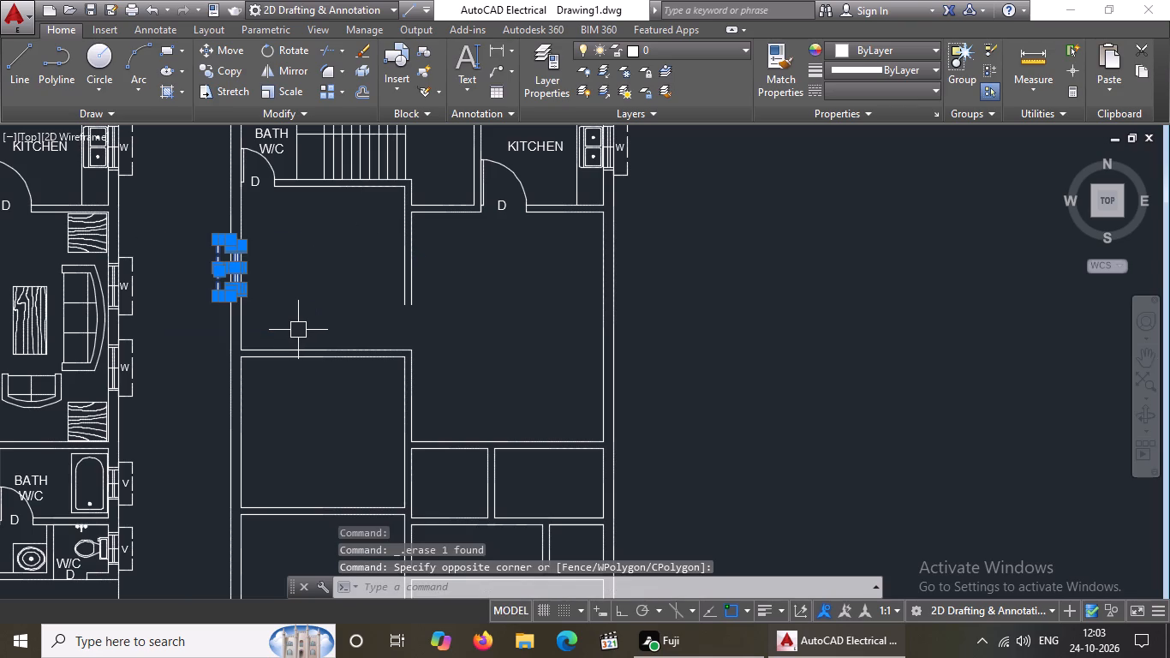
{"action": "key", "text": "Delete"}
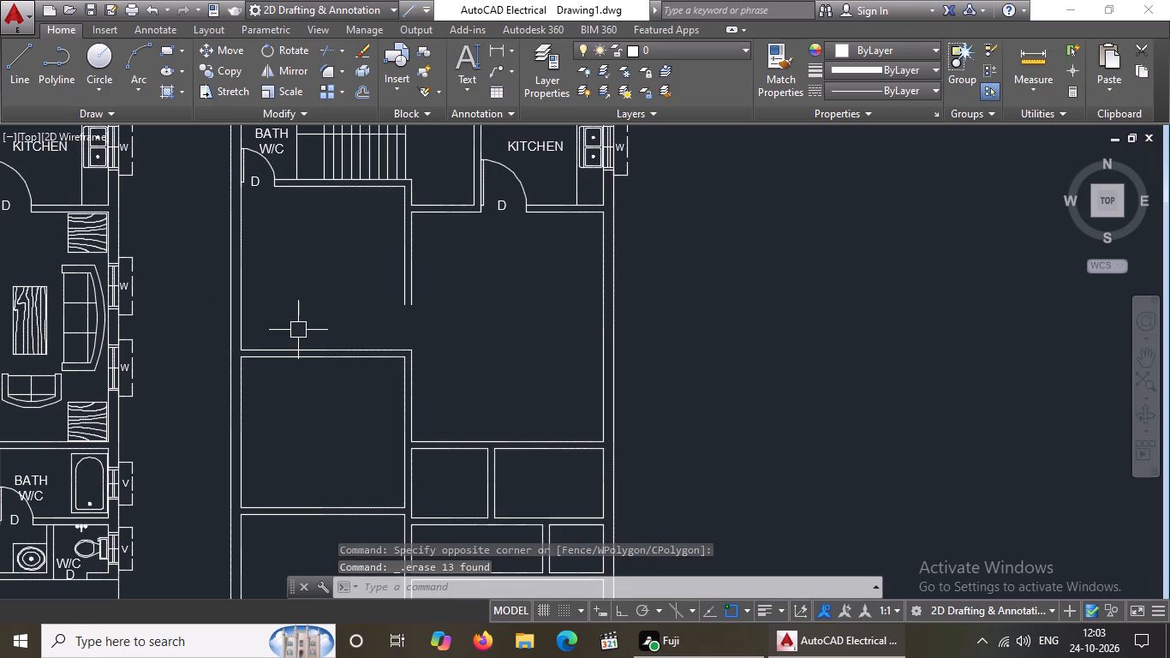
{"action": "key", "text": "Escape"}
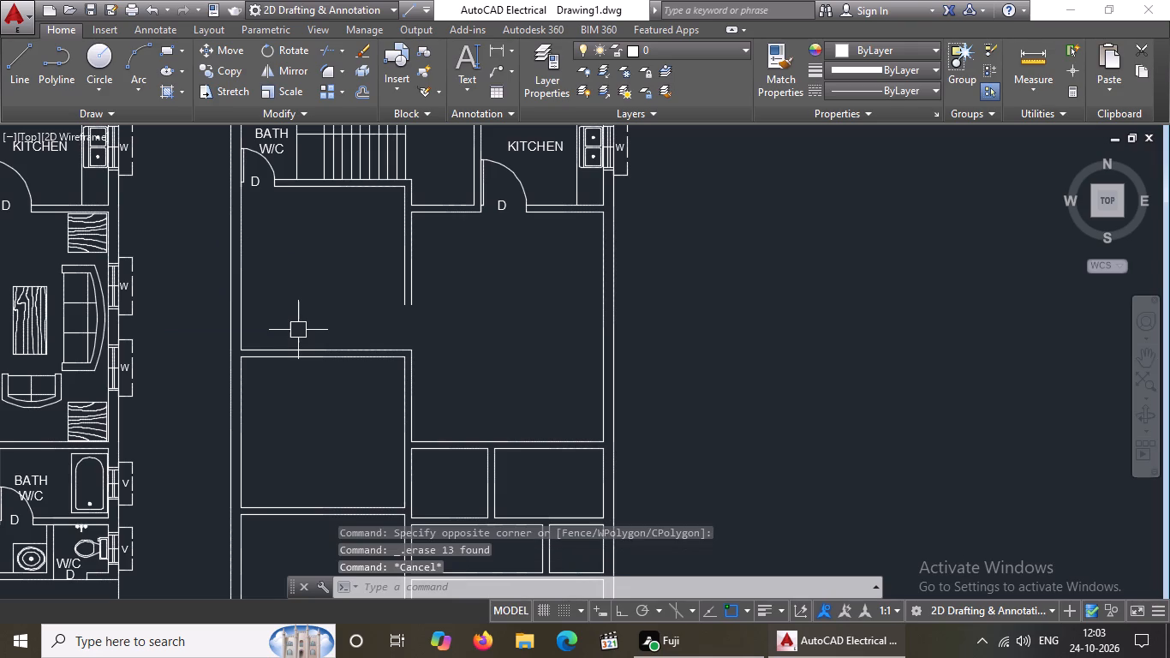
Extend both lines of the northern bedroom's east wall south to the partition, closing the former hall door opening.
{"action": "type", "text": "EX"}
{"action": "key", "text": "Return"}
{"action": "key", "text": "Return"}
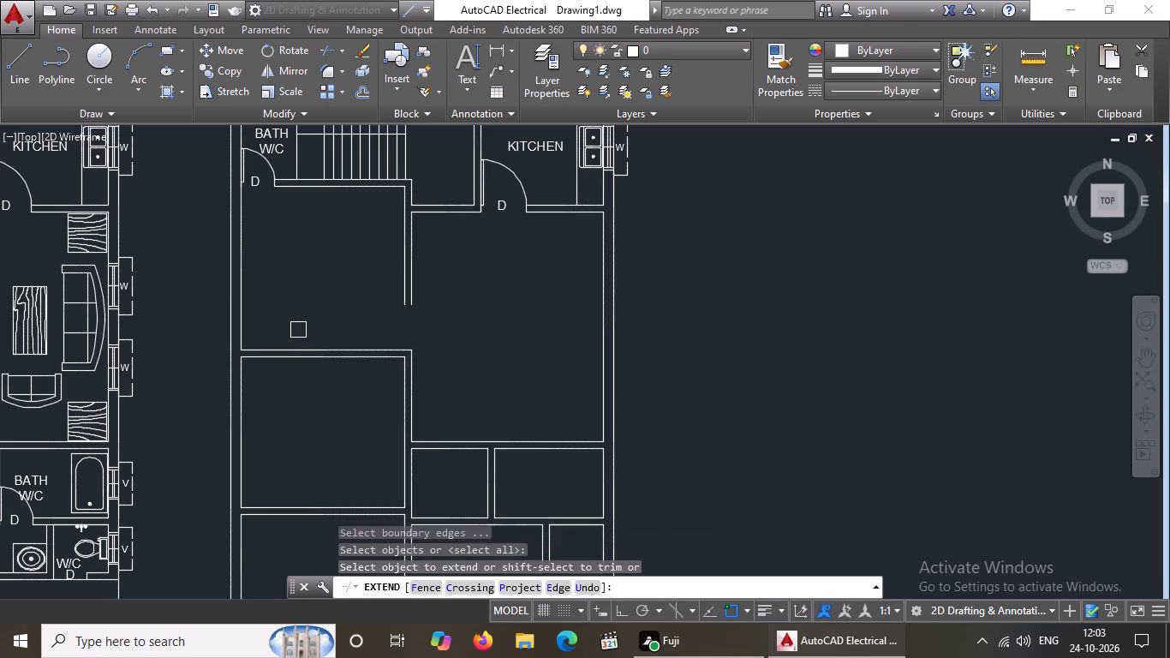
{"action": "left_click", "coordinate": [400, 293]}
{"action": "left_click", "coordinate": [404, 285]}
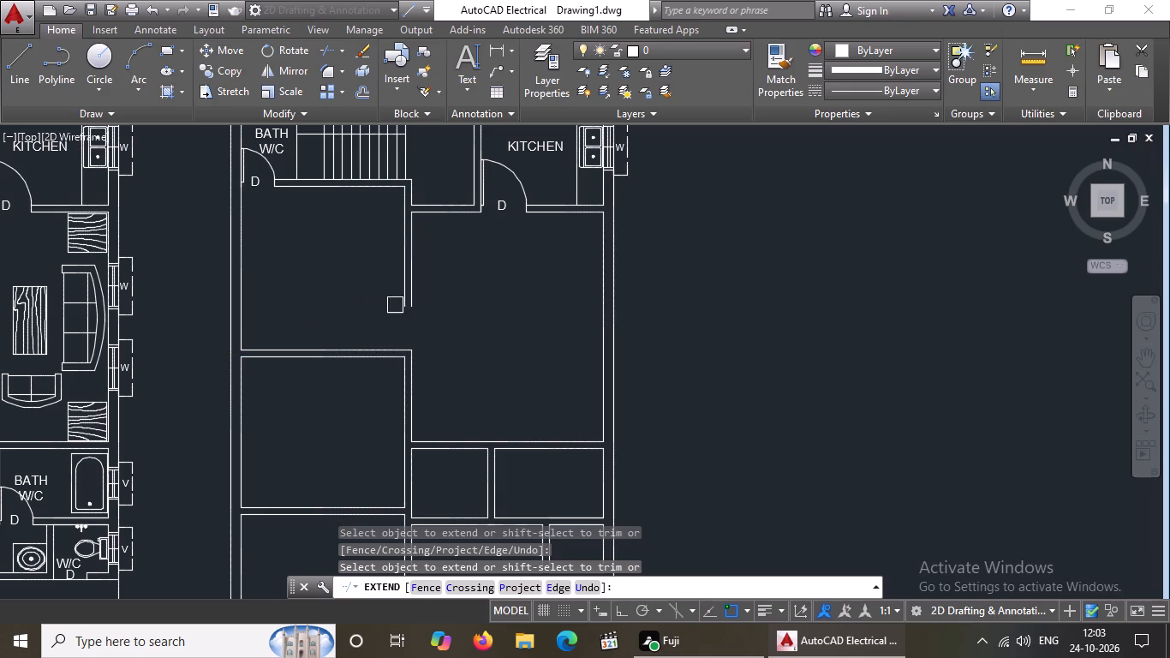
{"action": "scroll", "coordinate": [396, 316], "scroll_direction": "up", "scroll_amount": 3}
{"action": "left_click", "coordinate": [417, 258]}
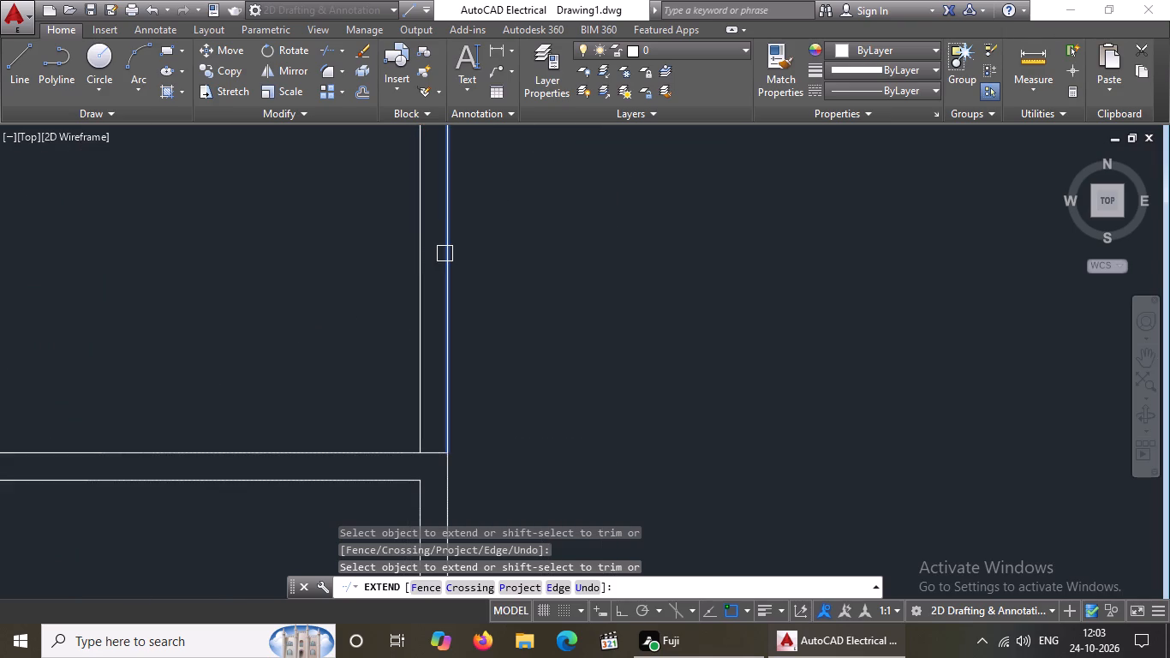
{"action": "left_click", "coordinate": [447, 254]}
{"action": "scroll", "coordinate": [506, 264], "scroll_direction": "down", "scroll_amount": 6}
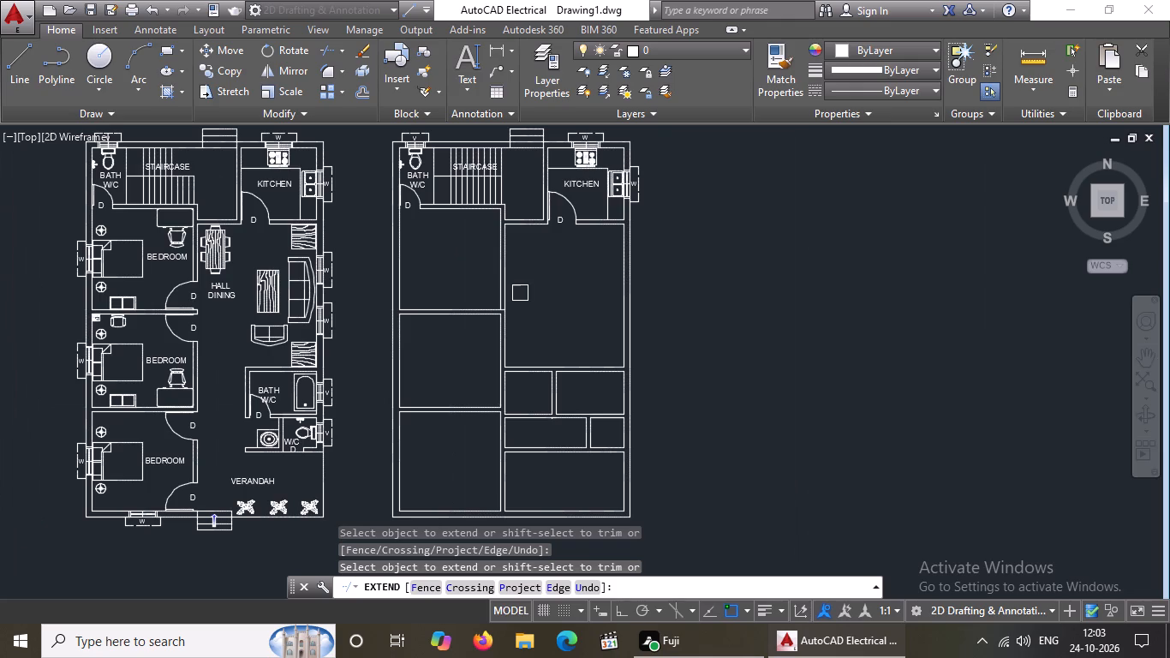
{"action": "key", "text": "Escape"}
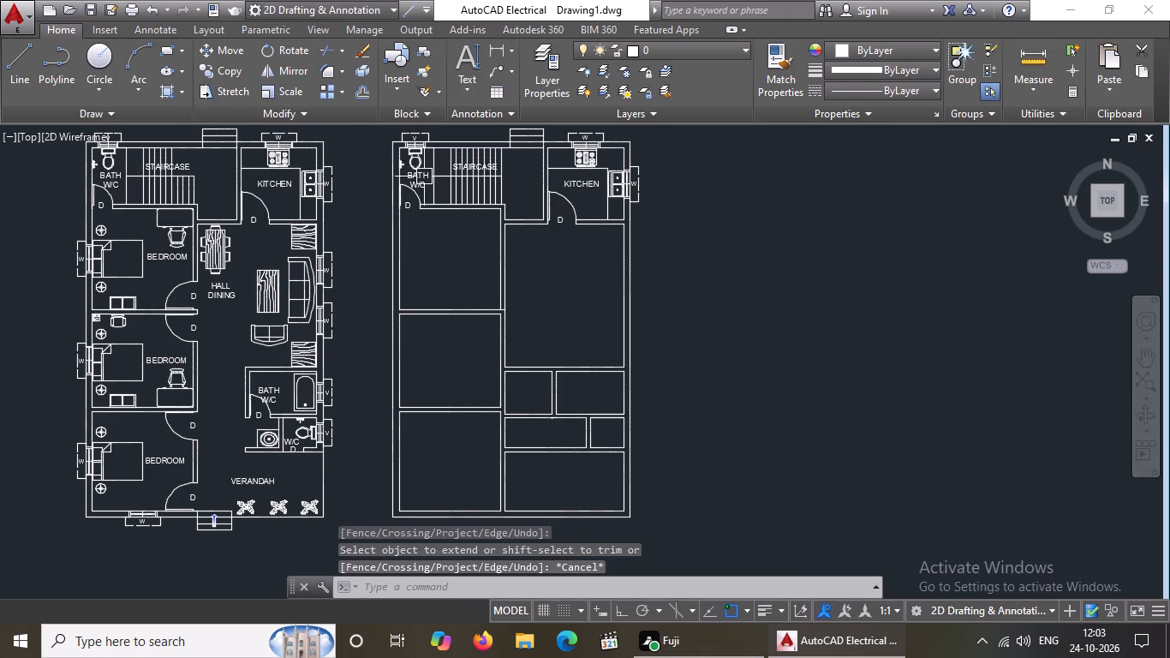
Delete the door, toilet fixtures and north ventilator from the bathroom beside the staircase in the copied plan.
{"action": "scroll", "coordinate": [425, 177], "scroll_direction": "up", "scroll_amount": 2}
{"action": "left_click", "coordinate": [370, 199]}
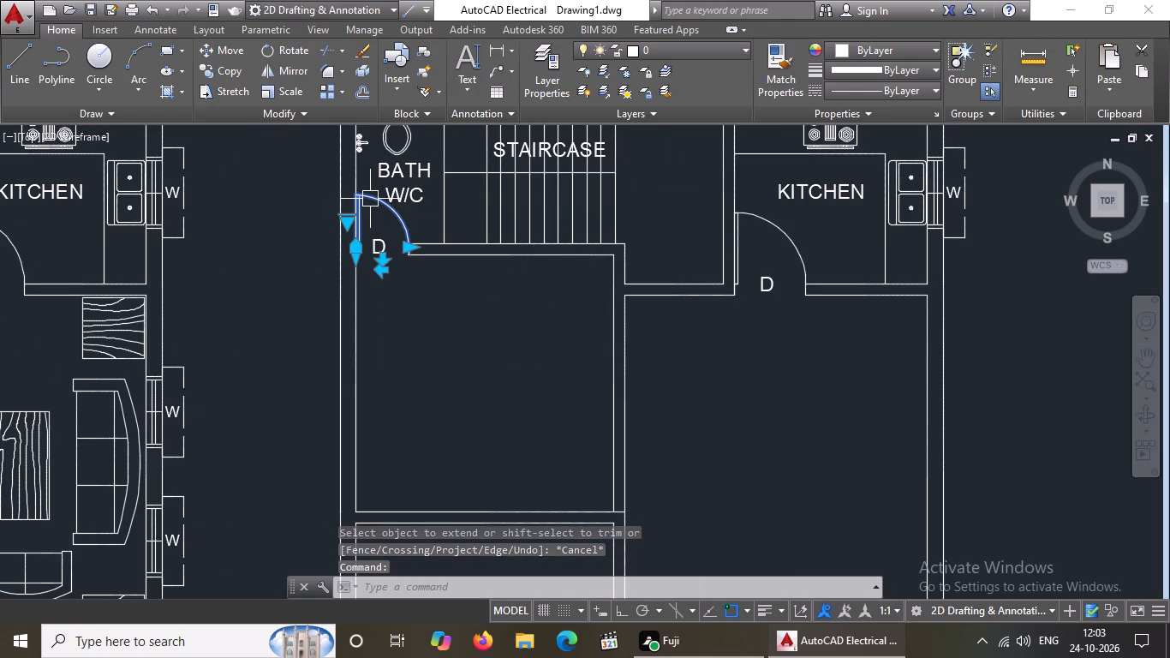
{"action": "key", "text": "Delete"}
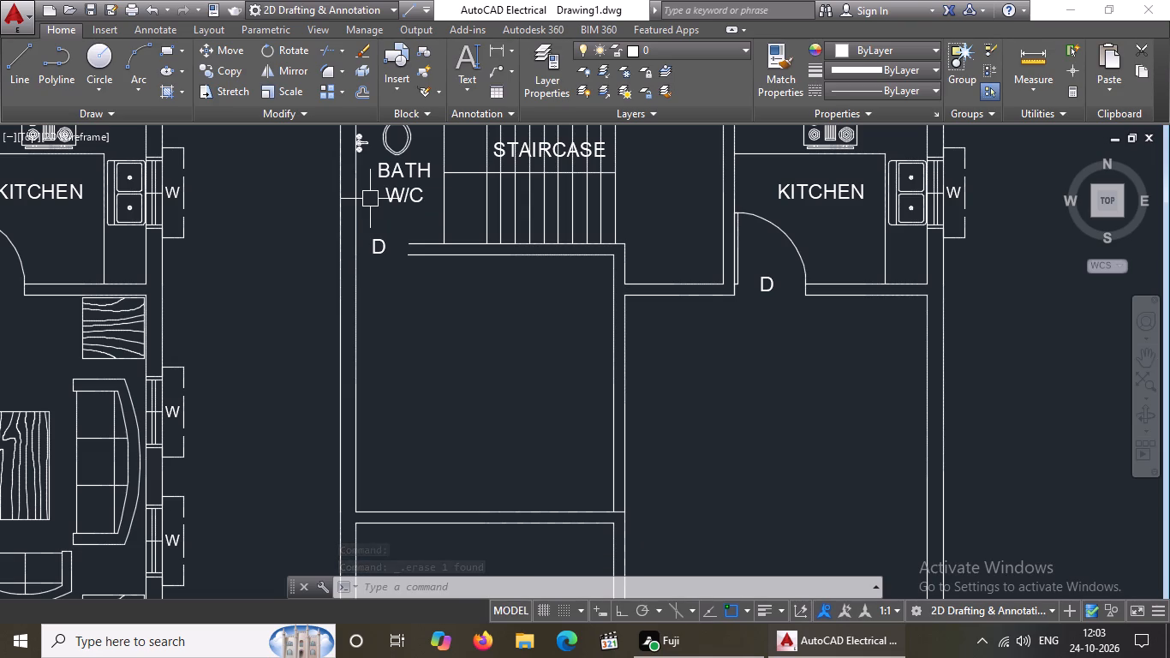
{"action": "scroll", "coordinate": [493, 260], "scroll_direction": "down", "scroll_amount": 2}
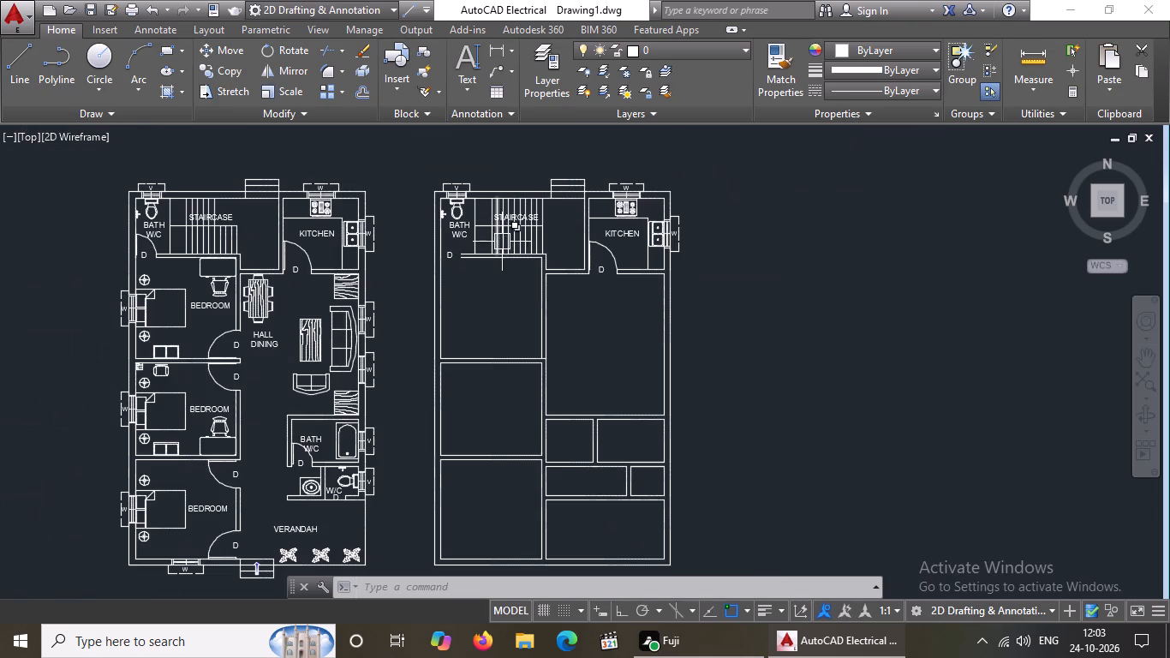
{"action": "left_click", "coordinate": [418, 156]}
{"action": "left_click", "coordinate": [481, 223]}
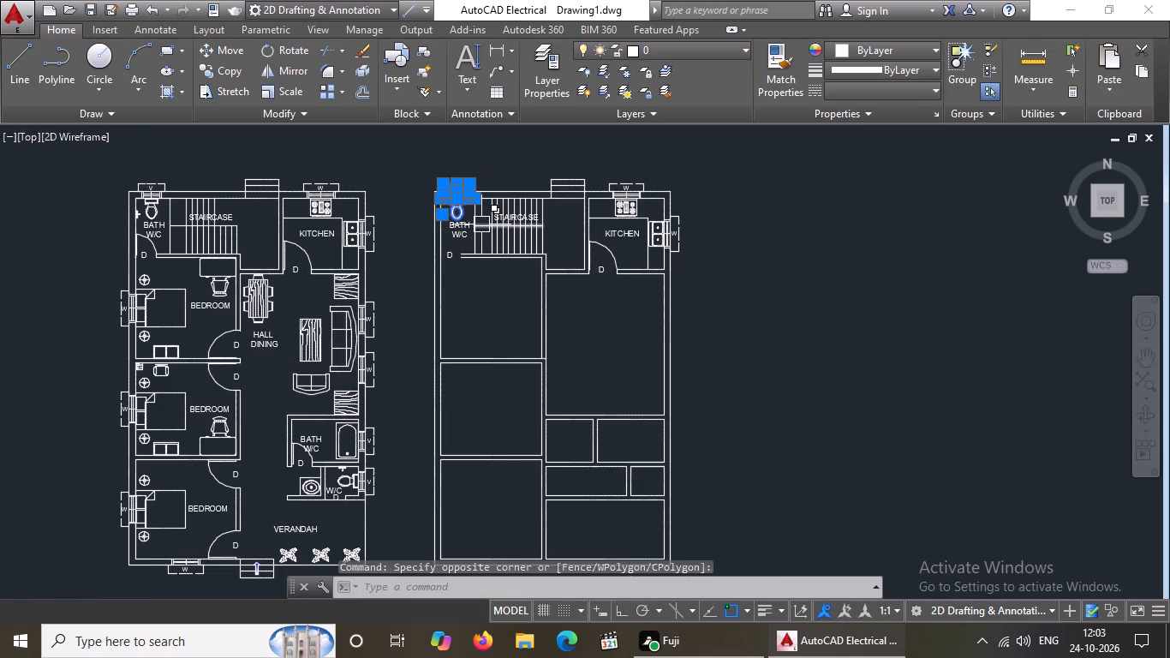
{"action": "key", "text": "Delete"}
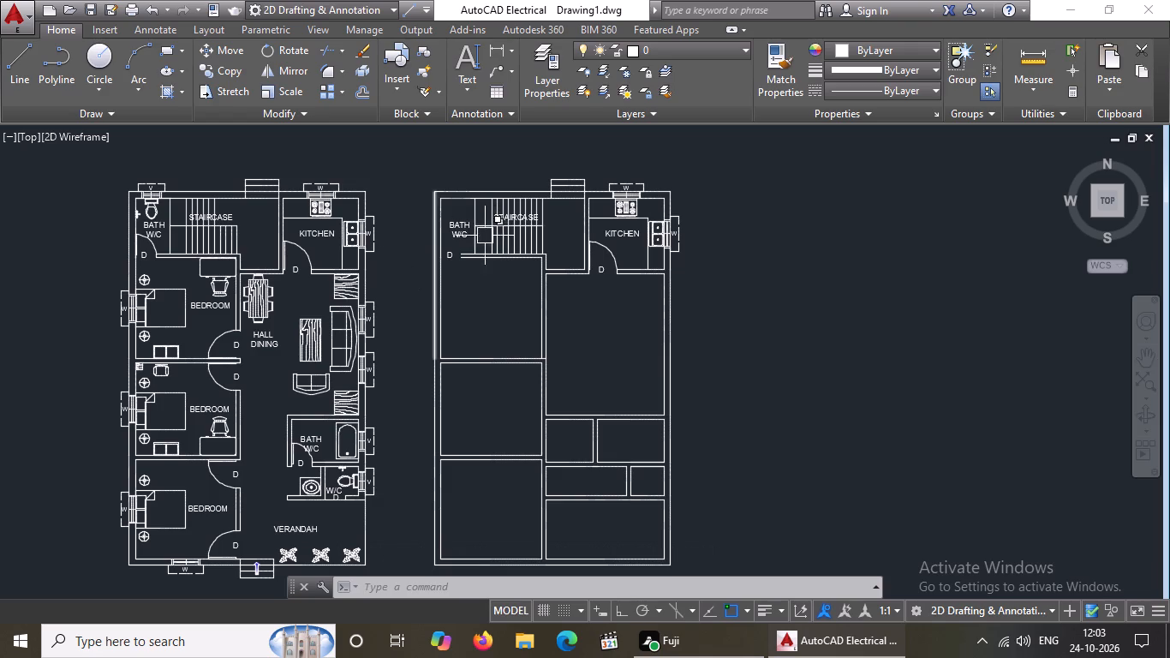
Delete the entrance steps outside the north wall between the staircase and kitchen of the copied plan.
{"action": "scroll", "coordinate": [524, 224], "scroll_direction": "up", "scroll_amount": 3}
{"action": "scroll", "coordinate": [536, 193], "scroll_direction": "down", "scroll_amount": 4}
{"action": "scroll", "coordinate": [618, 185], "scroll_direction": "up", "scroll_amount": 3}
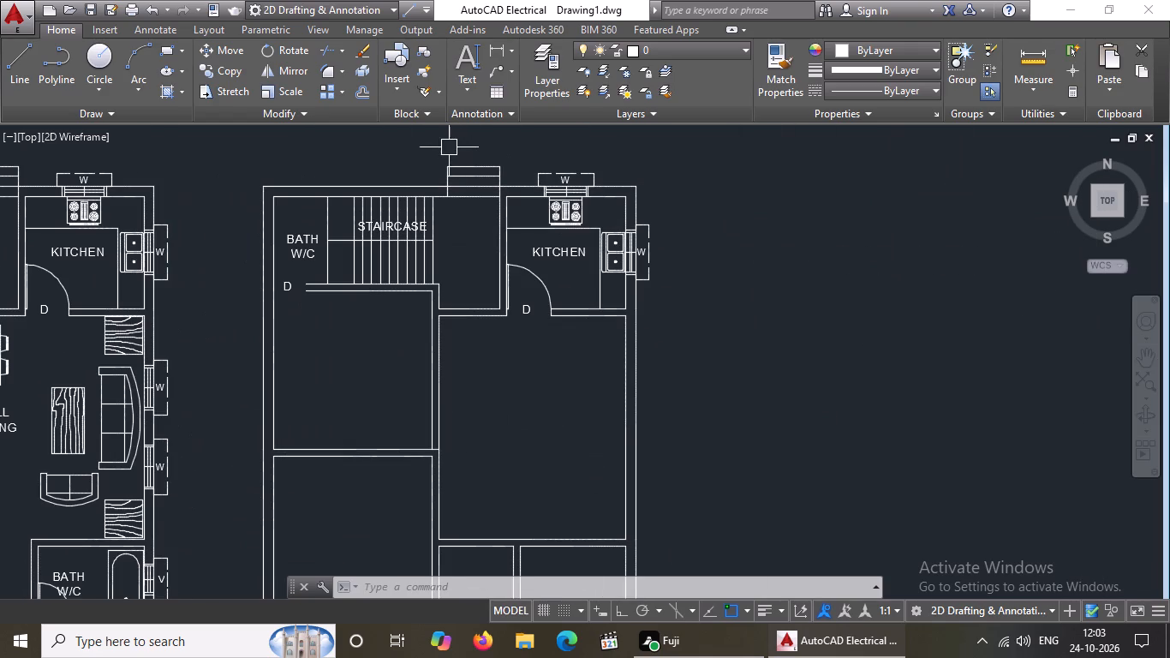
{"action": "left_click_drag", "start_coordinate": [403, 141], "coordinate": [414, 148]}
{"action": "left_click", "coordinate": [510, 212]}
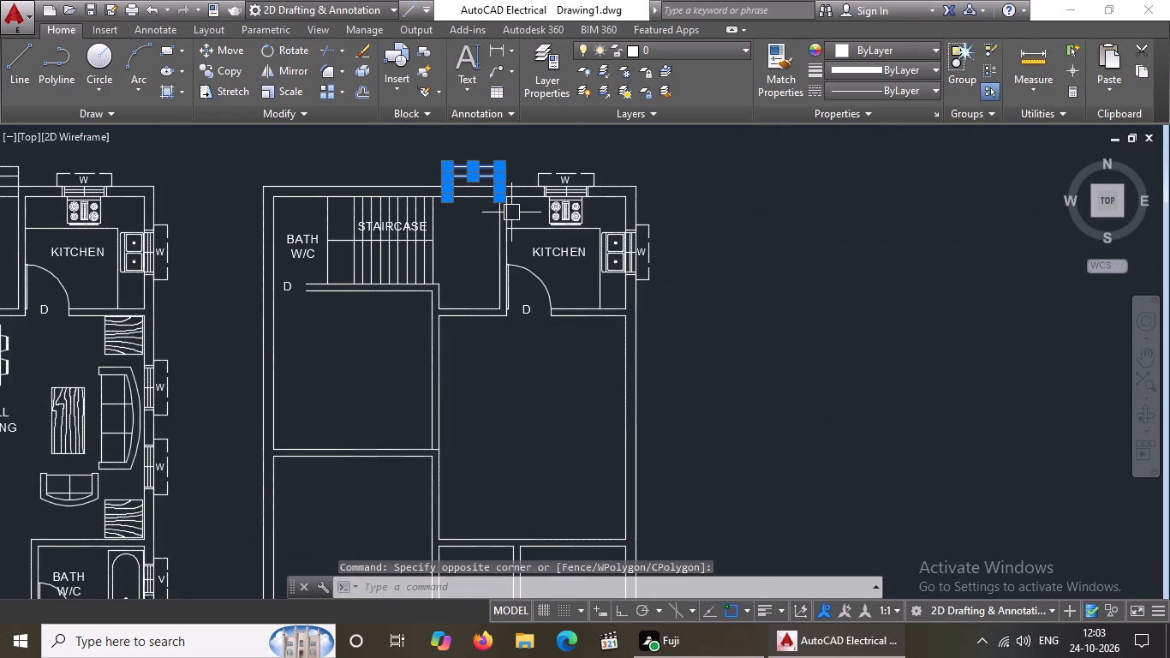
{"action": "key", "text": "Delete"}
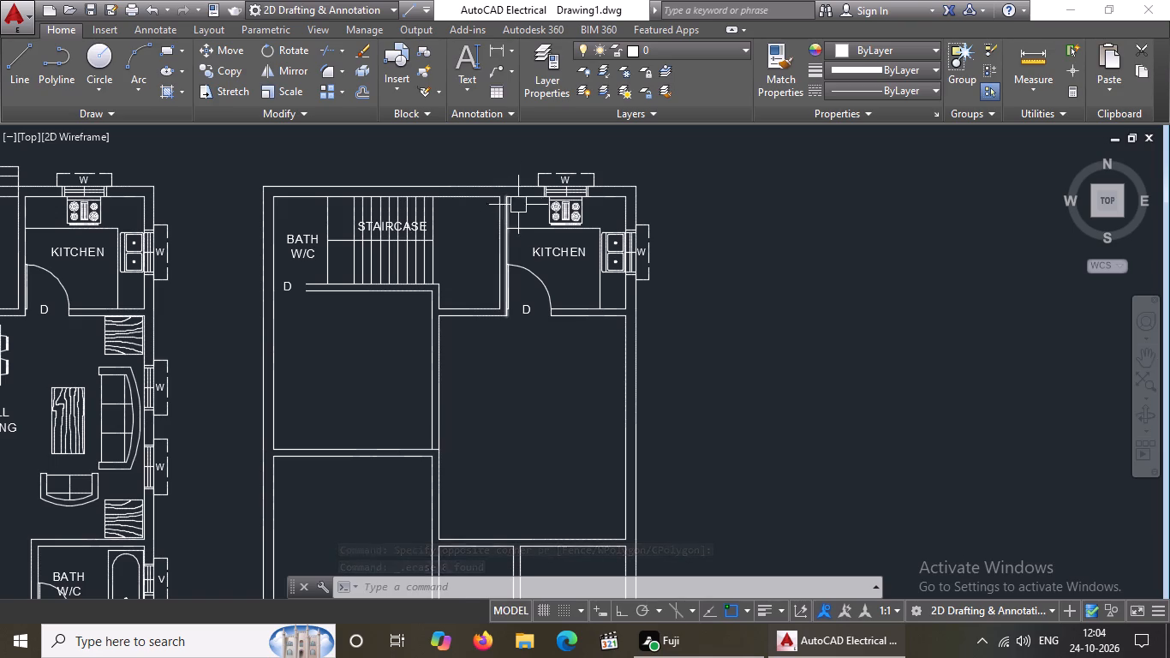
Delete the north window, sink, stove and KITCHEN label from the copied plan's kitchen.
{"action": "left_click", "coordinate": [516, 159]}
{"action": "left_click", "coordinate": [605, 206]}
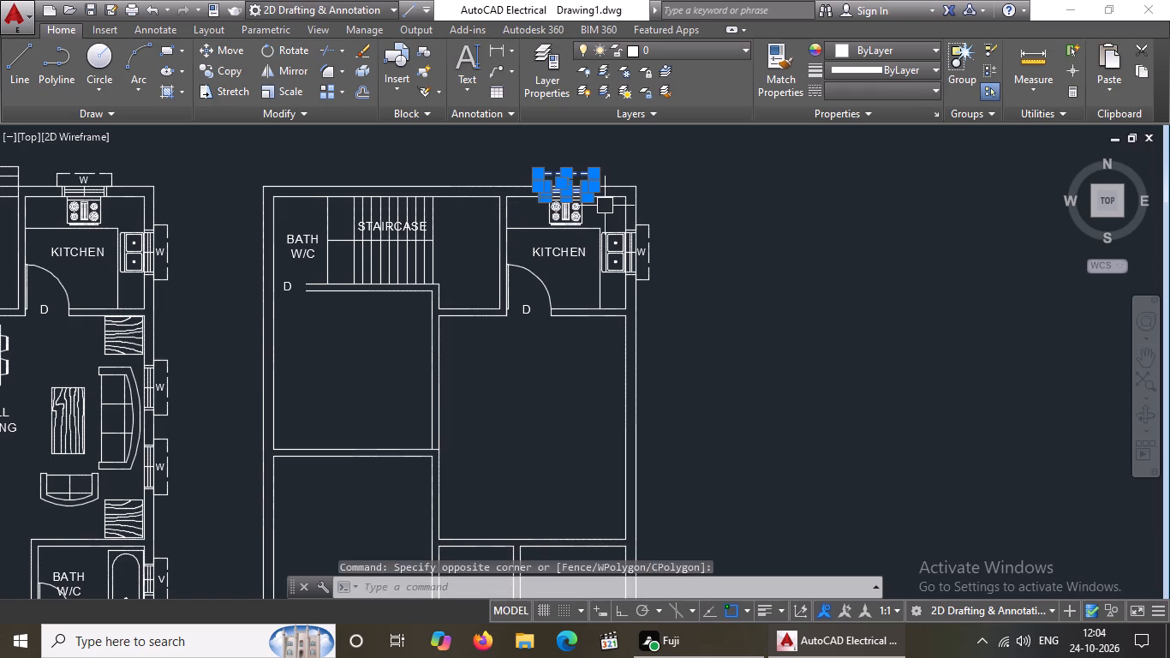
{"action": "key", "text": "Delete"}
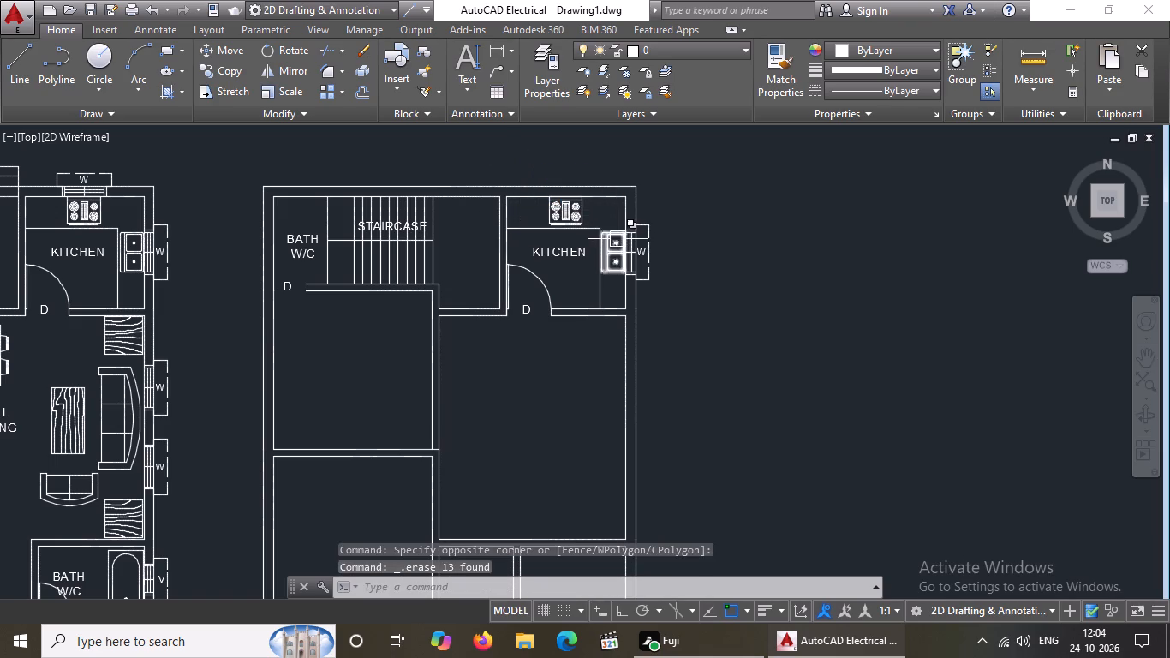
{"action": "left_click", "coordinate": [616, 240]}
{"action": "key", "text": "Delete"}
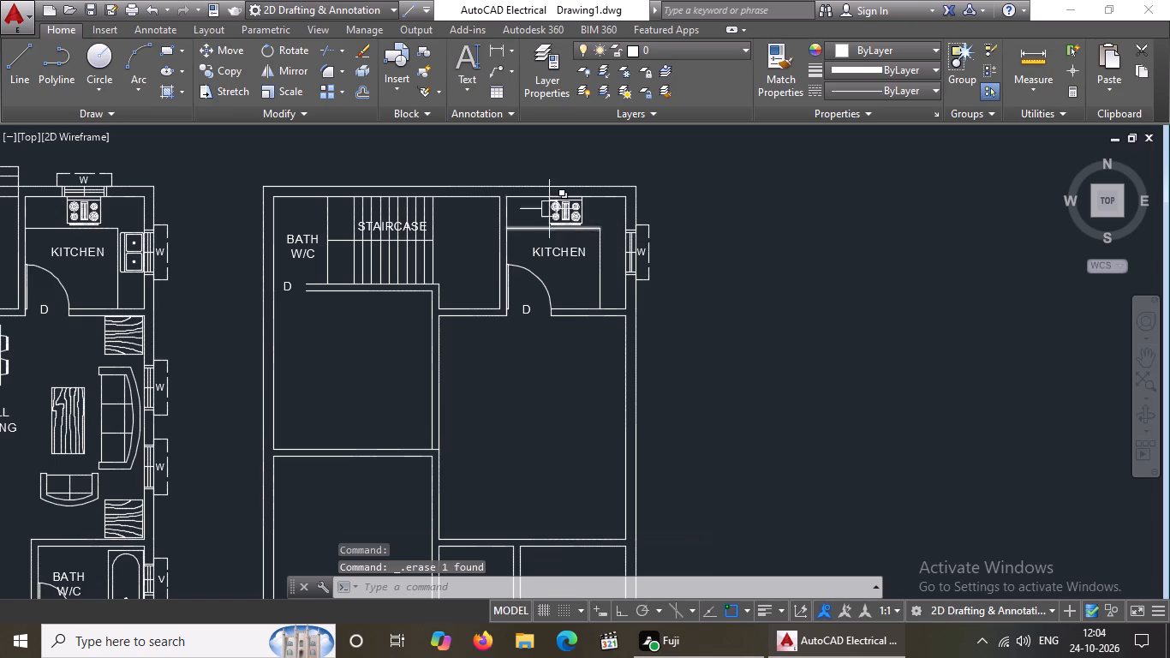
{"action": "left_click", "coordinate": [559, 213]}
{"action": "key", "text": "Delete"}
{"action": "left_click", "coordinate": [569, 256]}
{"action": "key", "text": "Delete"}
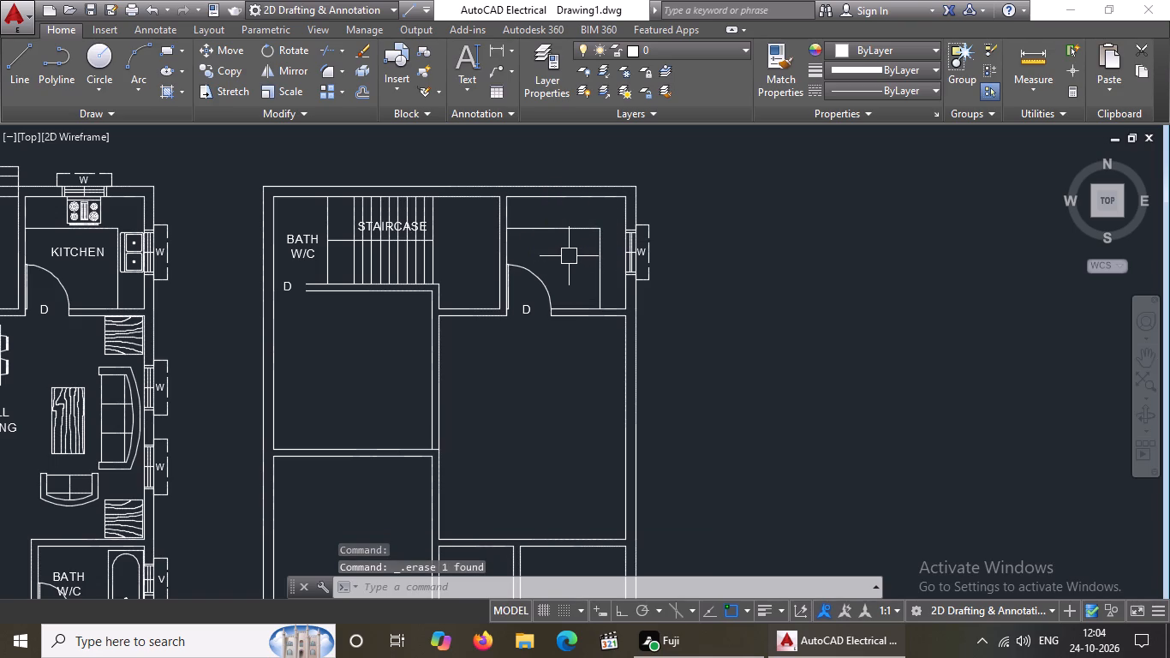
Delete the D labels at the bathroom and kitchen doorways and the kitchen door in the copied plan.
{"action": "left_click", "coordinate": [290, 284]}
{"action": "key", "text": "Delete"}
{"action": "left_click", "coordinate": [531, 307]}
{"action": "key", "text": "Delete"}
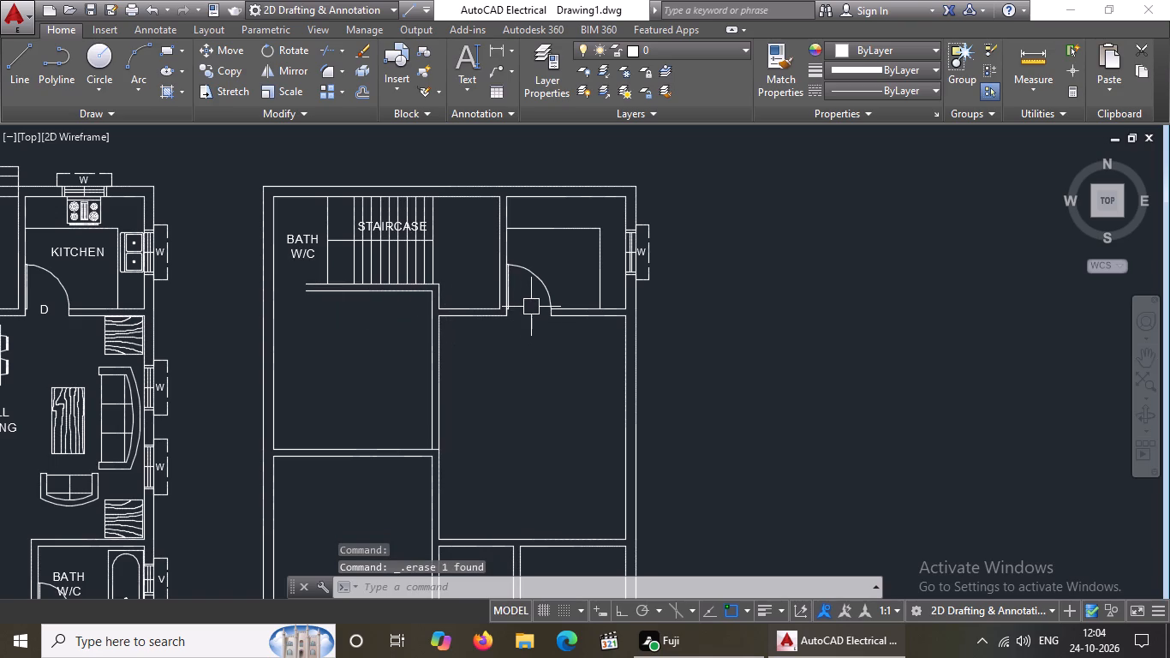
{"action": "left_click", "coordinate": [540, 280]}
{"action": "key", "text": "Delete"}
Delete the kitchen's east window together with its W label in the copied plan.
{"action": "left_click", "coordinate": [610, 213]}
{"action": "left_click", "coordinate": [719, 290]}
{"action": "key", "text": "Delete"}
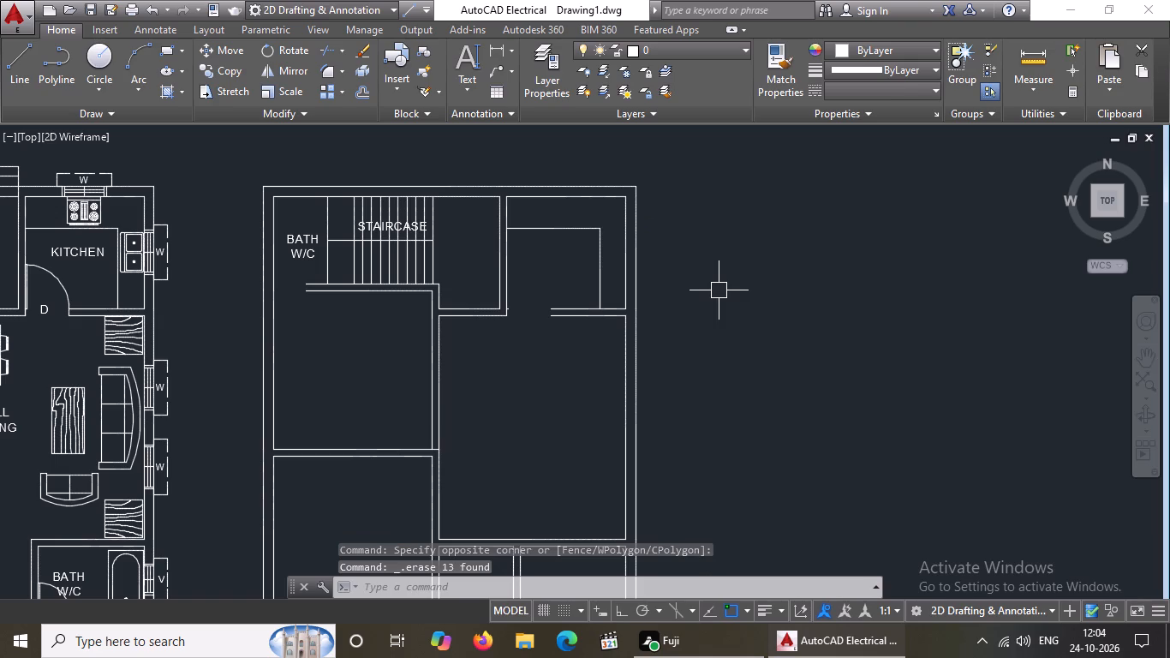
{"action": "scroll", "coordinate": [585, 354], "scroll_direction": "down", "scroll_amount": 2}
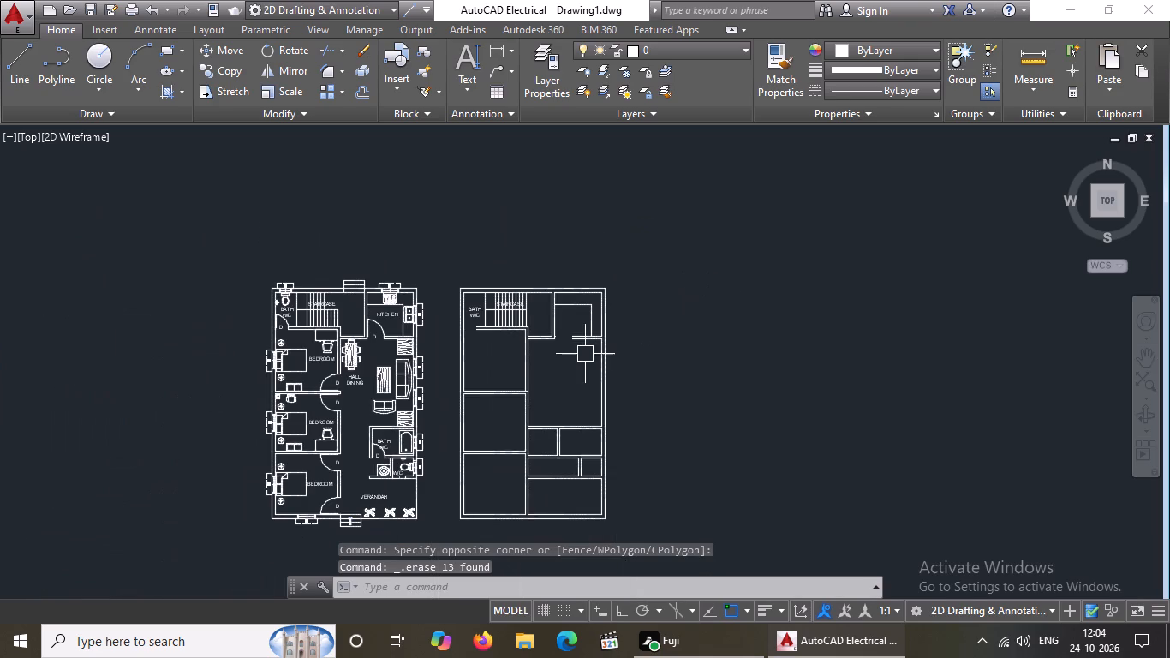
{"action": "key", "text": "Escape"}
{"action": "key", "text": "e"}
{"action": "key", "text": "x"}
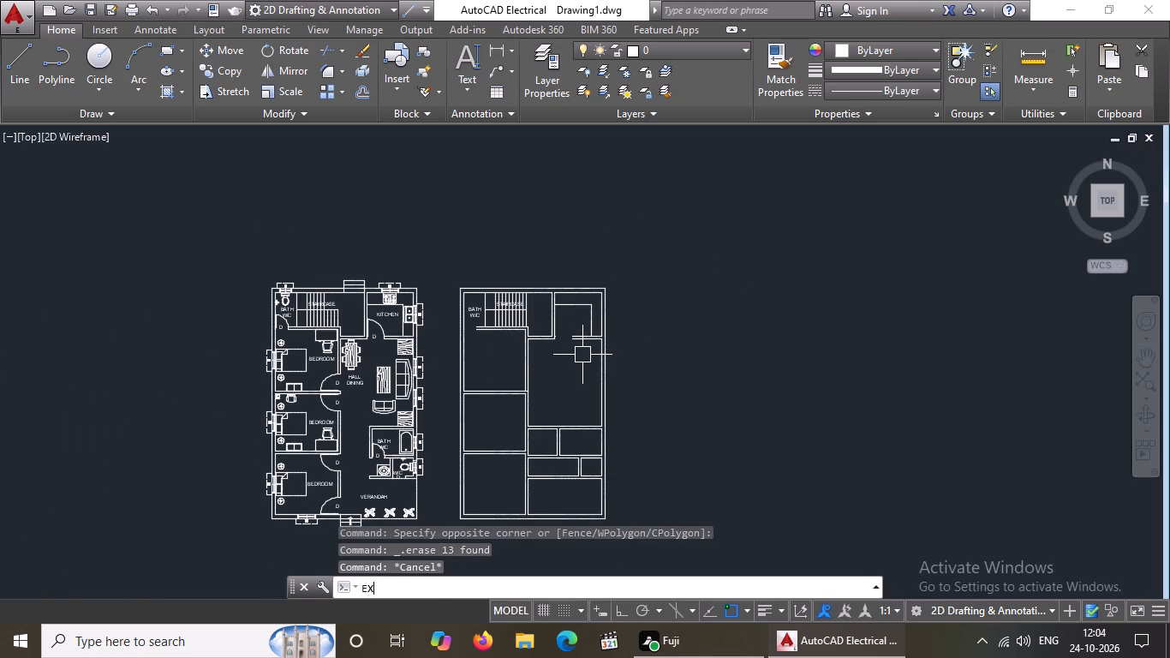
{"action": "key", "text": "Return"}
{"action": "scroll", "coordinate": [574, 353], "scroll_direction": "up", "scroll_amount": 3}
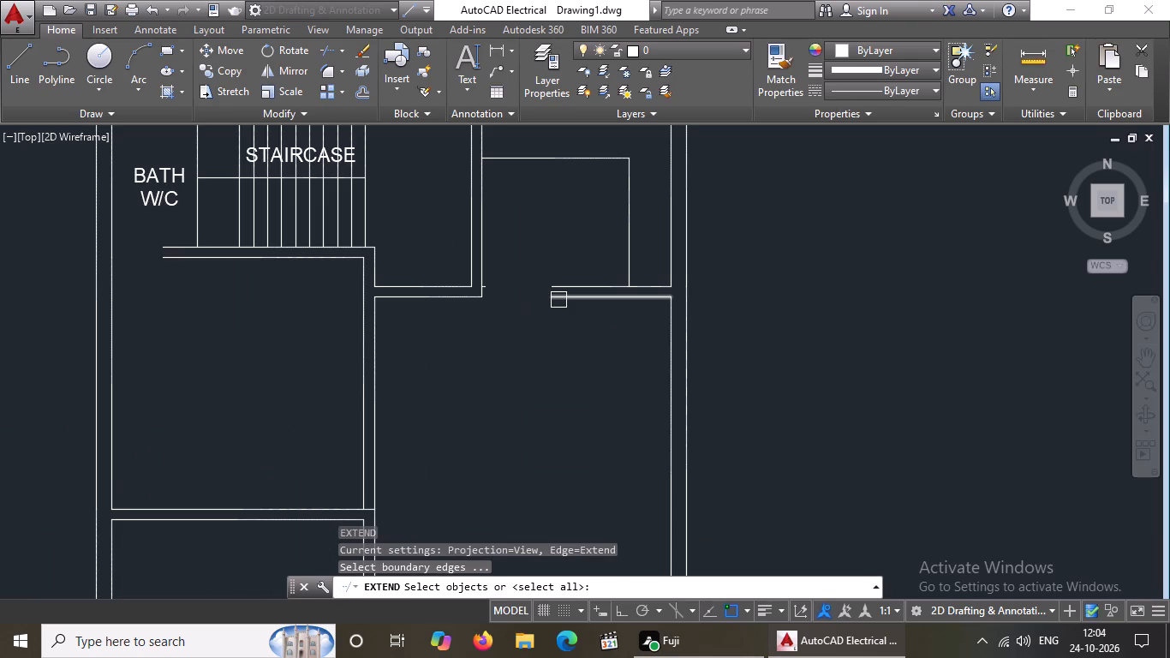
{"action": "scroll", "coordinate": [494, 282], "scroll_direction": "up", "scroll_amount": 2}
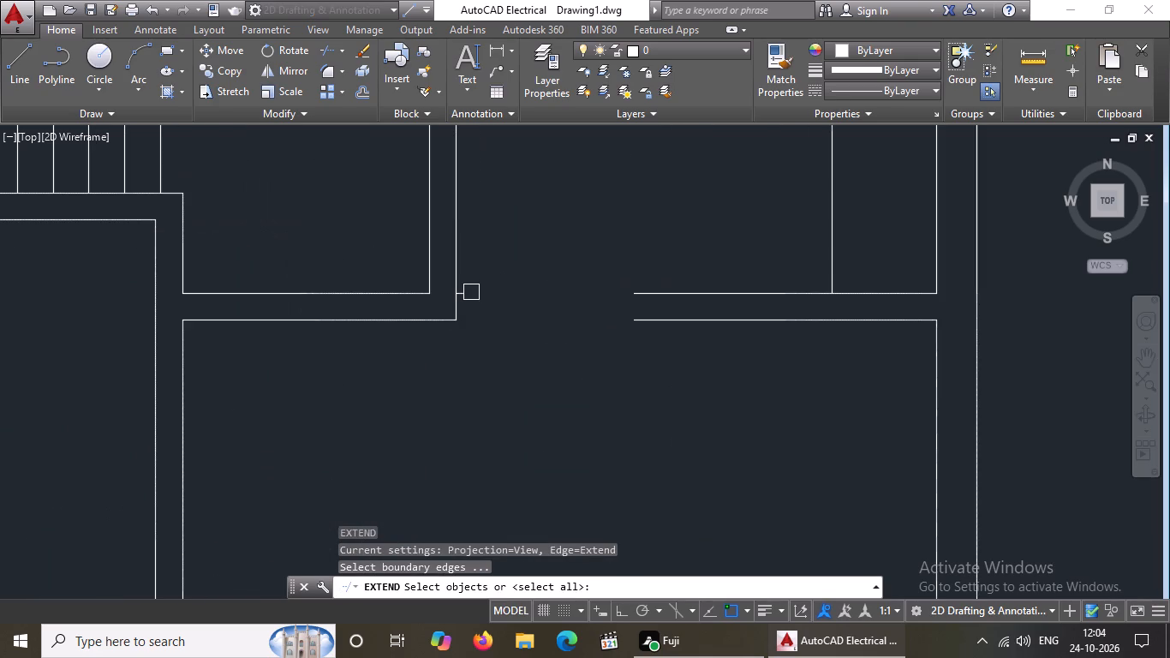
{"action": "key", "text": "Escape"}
Delete the short leftover line stub at the west side of the kitchen doorway in the copied plan.
{"action": "left_click", "coordinate": [464, 296]}
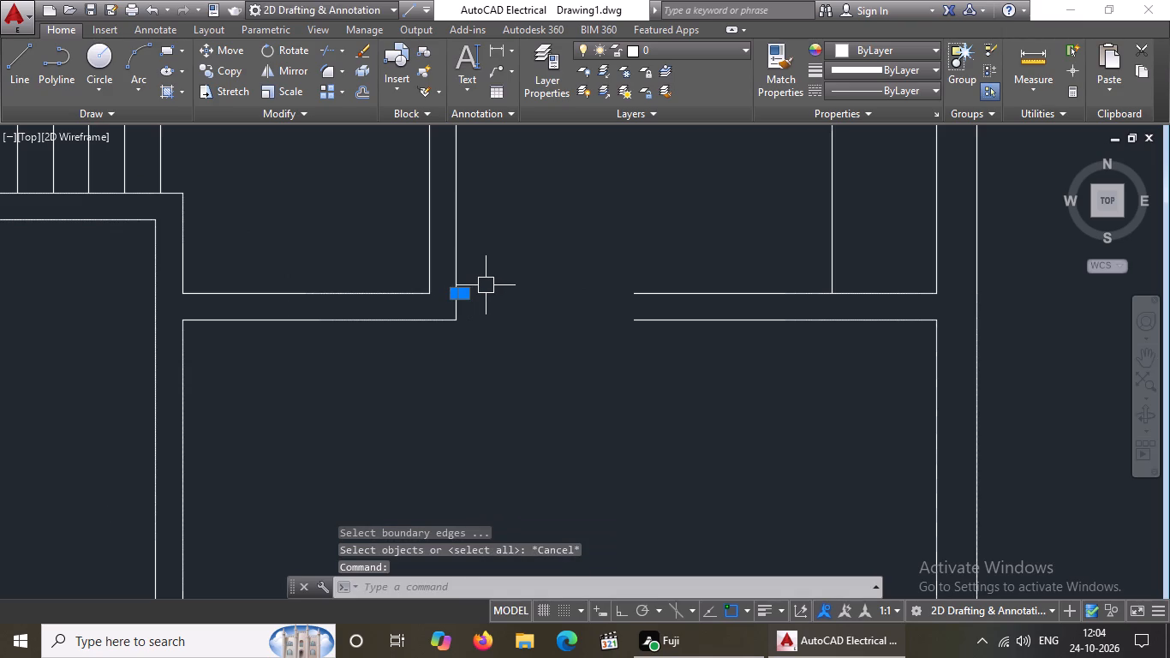
{"action": "key", "text": "Delete"}
{"action": "key", "text": "Escape"}
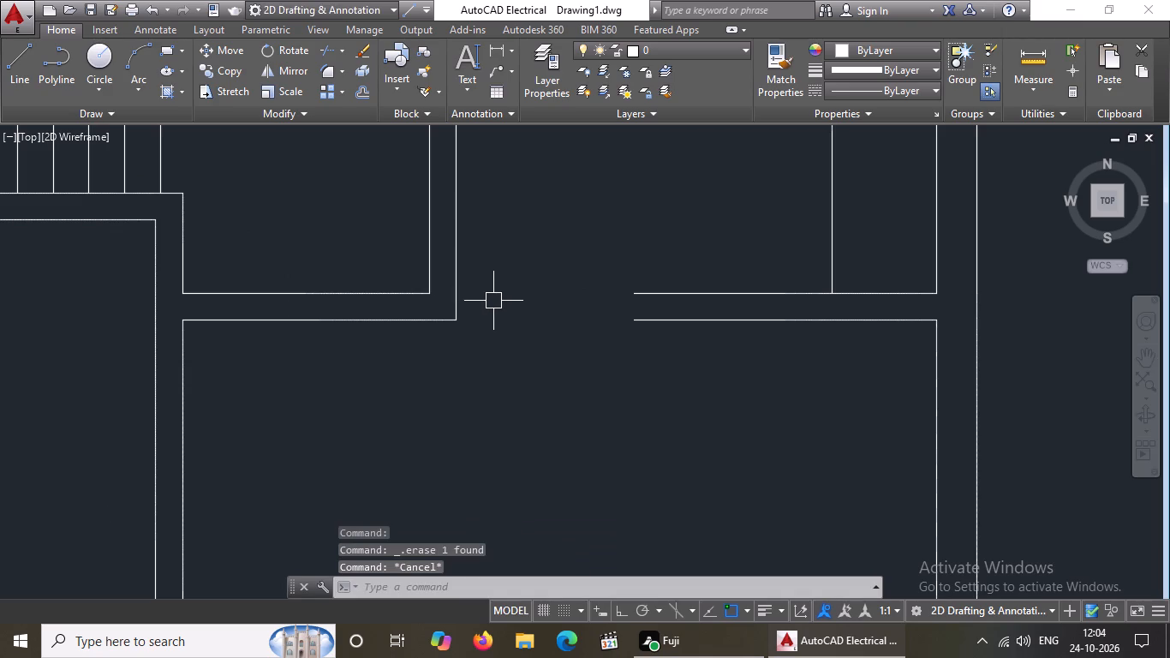
Extend both lines of the kitchen's south wall west to the kitchen's west wall, closing the doorway in the copied plan.
{"action": "type", "text": "EX"}
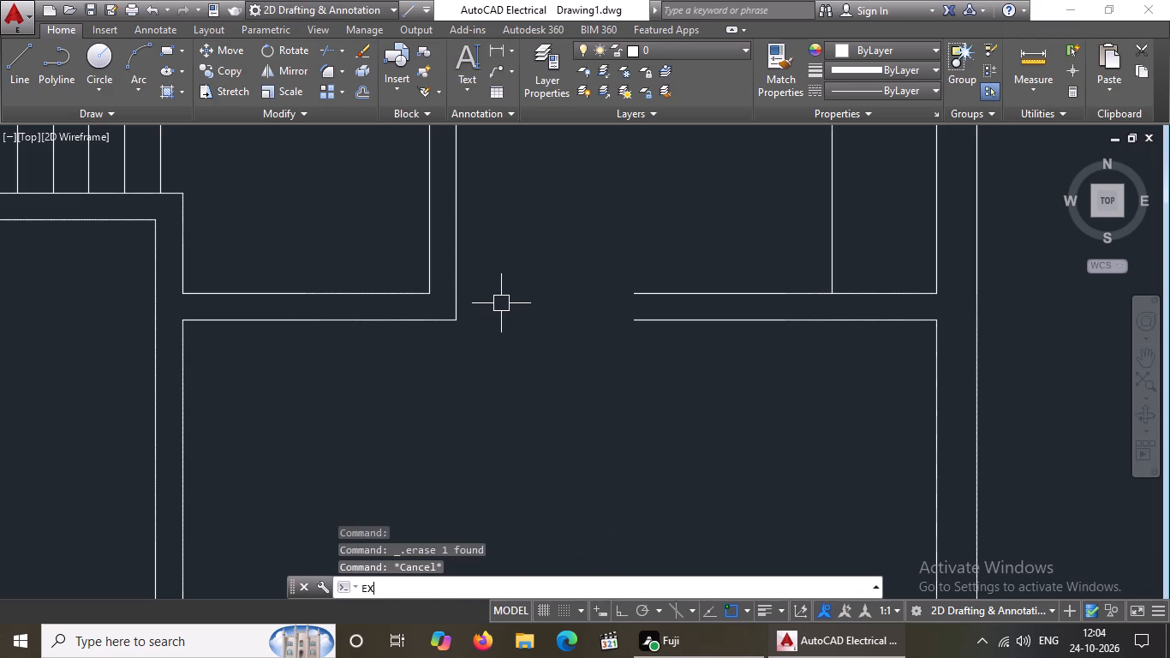
{"action": "key", "text": "space"}
{"action": "key", "text": "space"}
{"action": "left_click", "coordinate": [643, 290]}
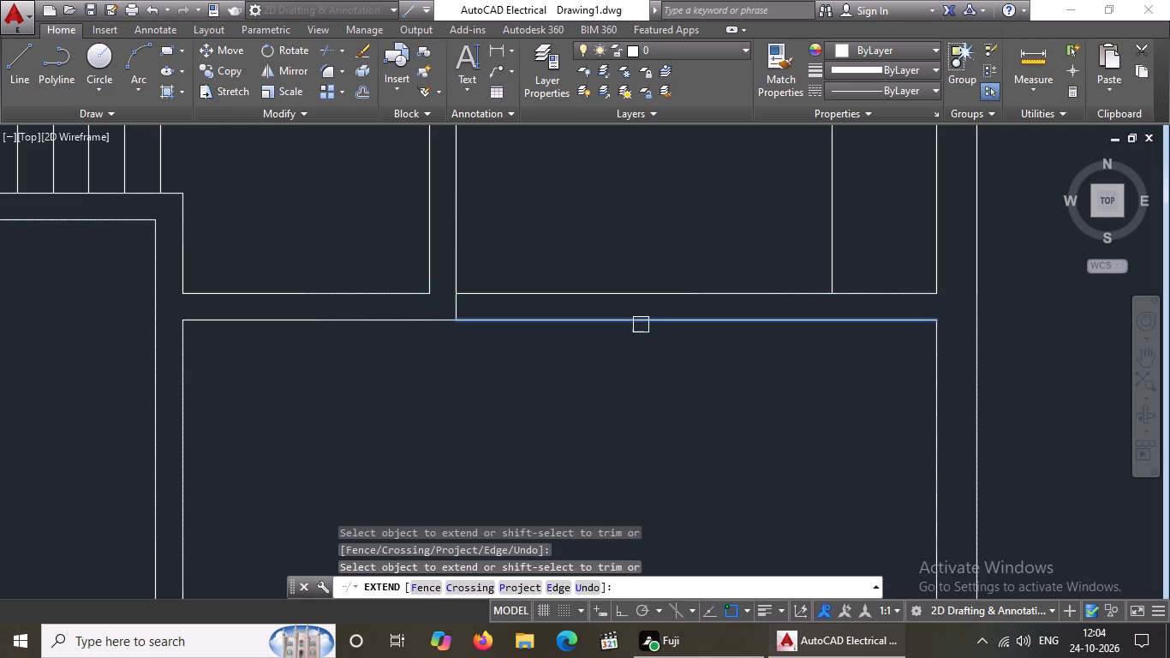
{"action": "left_click", "coordinate": [641, 325]}
Extend both lines of the wall south of BATH W/C to the outer west wall, closing the doorway in the copied plan.
{"action": "scroll", "coordinate": [601, 343], "scroll_direction": "down", "scroll_amount": 5}
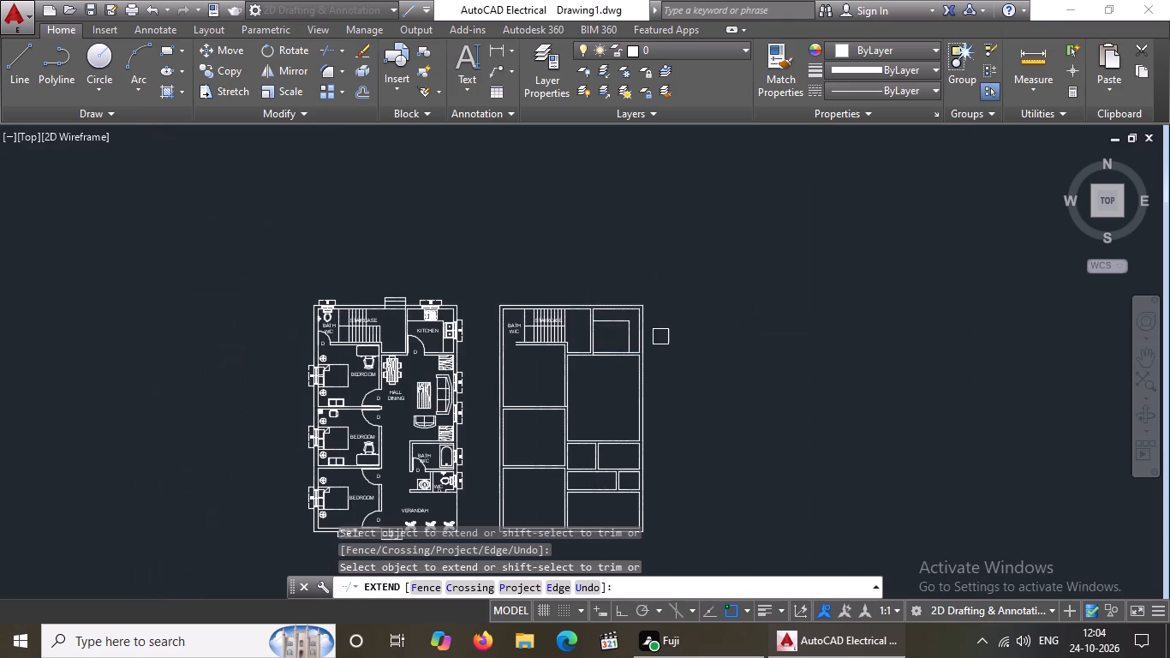
{"action": "scroll", "coordinate": [620, 317], "scroll_direction": "up", "scroll_amount": 3}
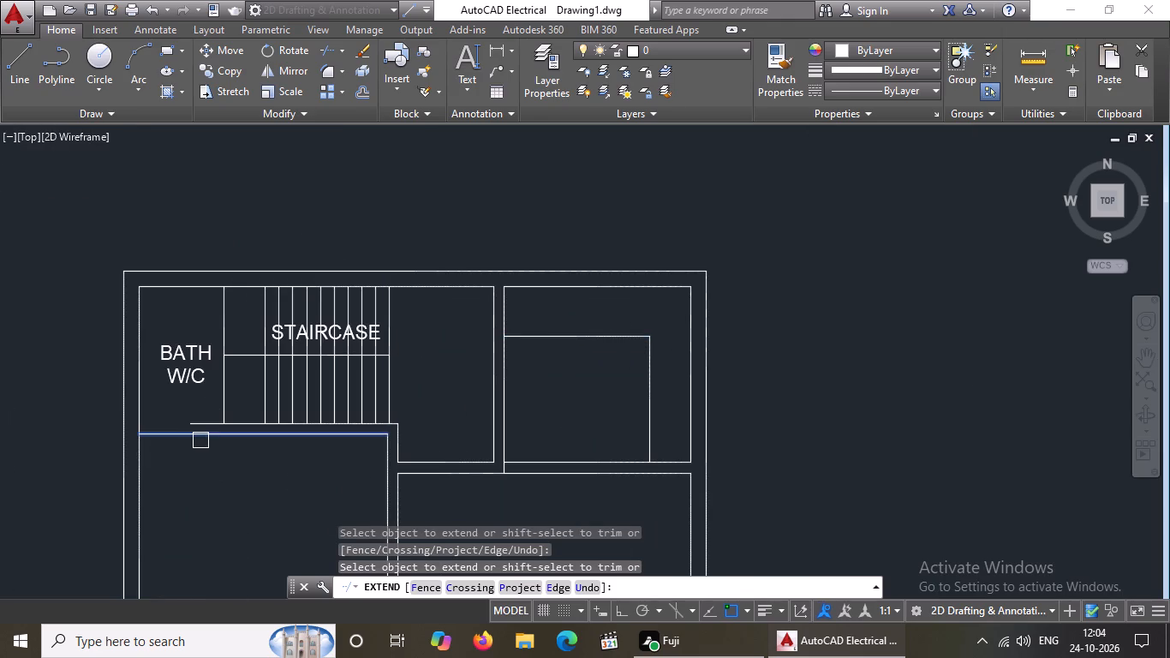
{"action": "left_click", "coordinate": [201, 440]}
{"action": "left_click", "coordinate": [200, 425]}
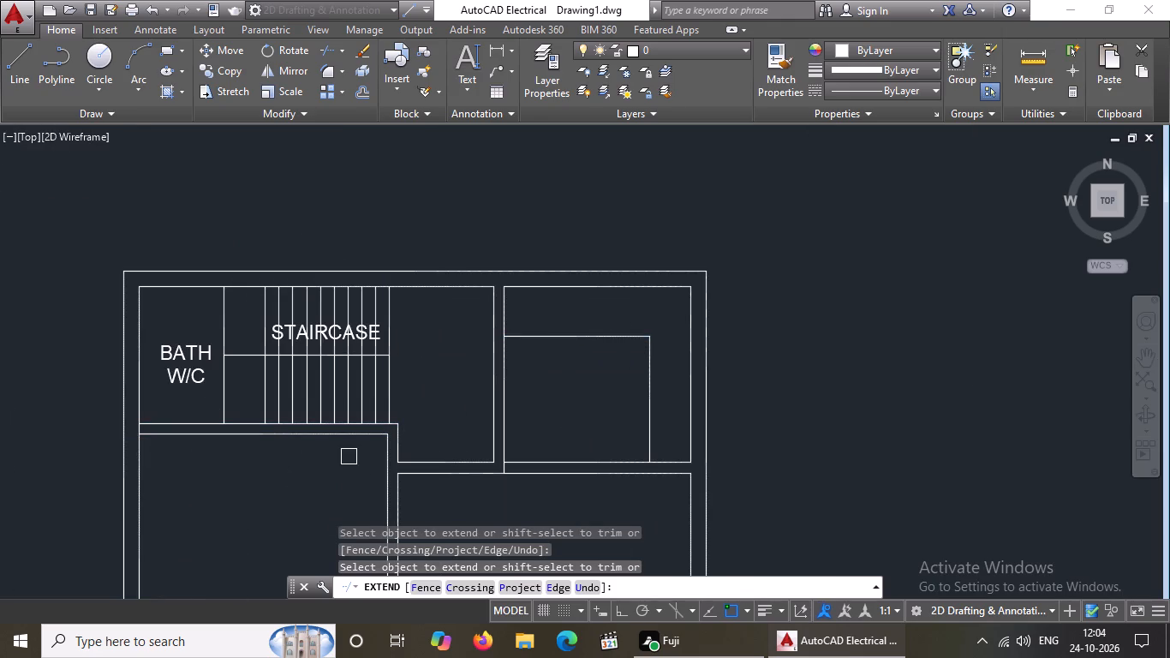
Erase the BATH W/C label and the vertical partition line between the bath and the staircase.
{"action": "key", "text": "Escape"}
{"action": "left_click_drag", "start_coordinate": [150, 367], "coordinate": [170, 365]}
{"action": "left_click", "coordinate": [194, 362]}
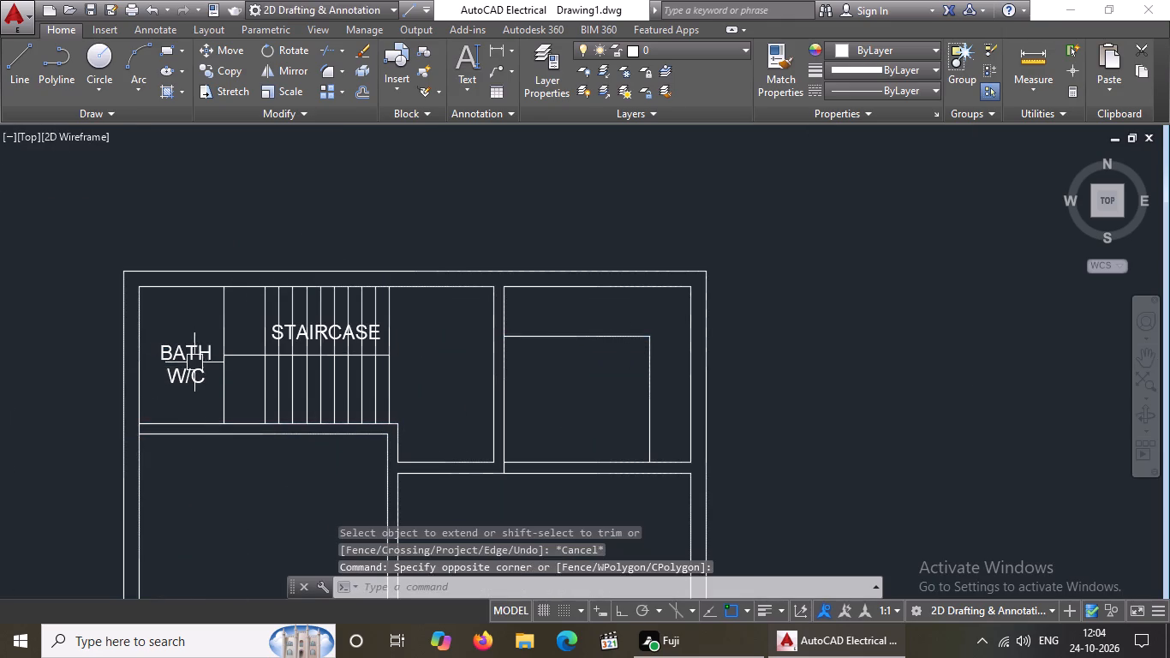
{"action": "left_click", "coordinate": [194, 358]}
{"action": "key", "text": "Delete"}
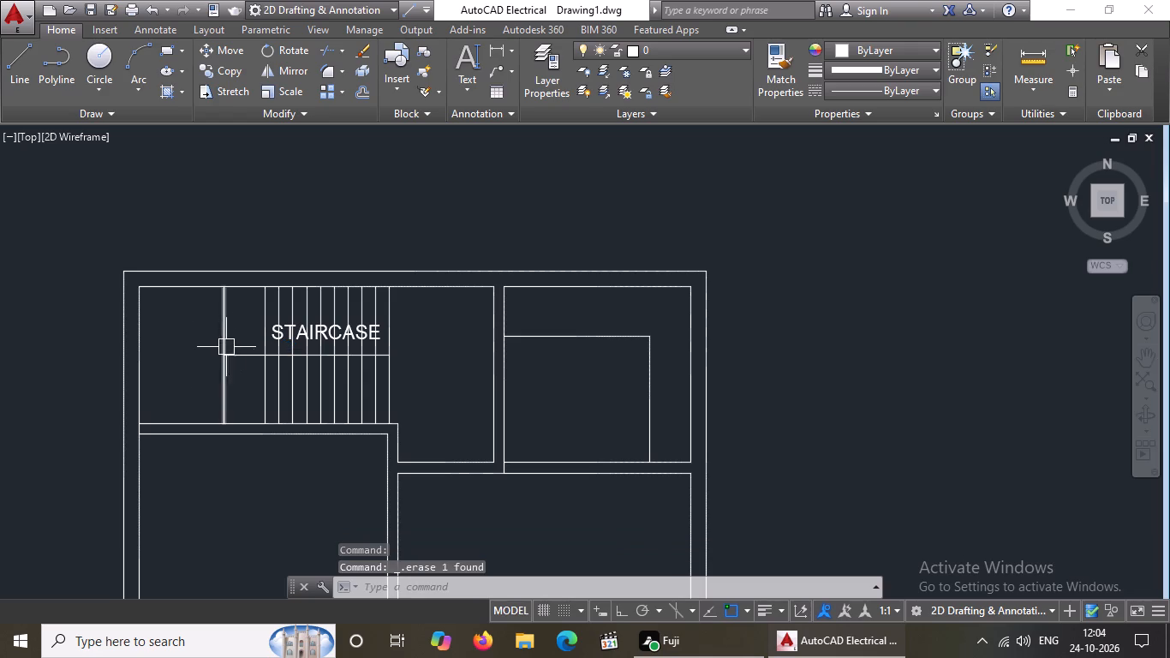
{"action": "left_click", "coordinate": [224, 340]}
{"action": "key", "text": "Delete"}
Erase the staircase's horizontal centre line, the STAIRCASE label and the first four tread lines next to the bath.
{"action": "left_click", "coordinate": [241, 357]}
{"action": "key", "text": "Delete"}
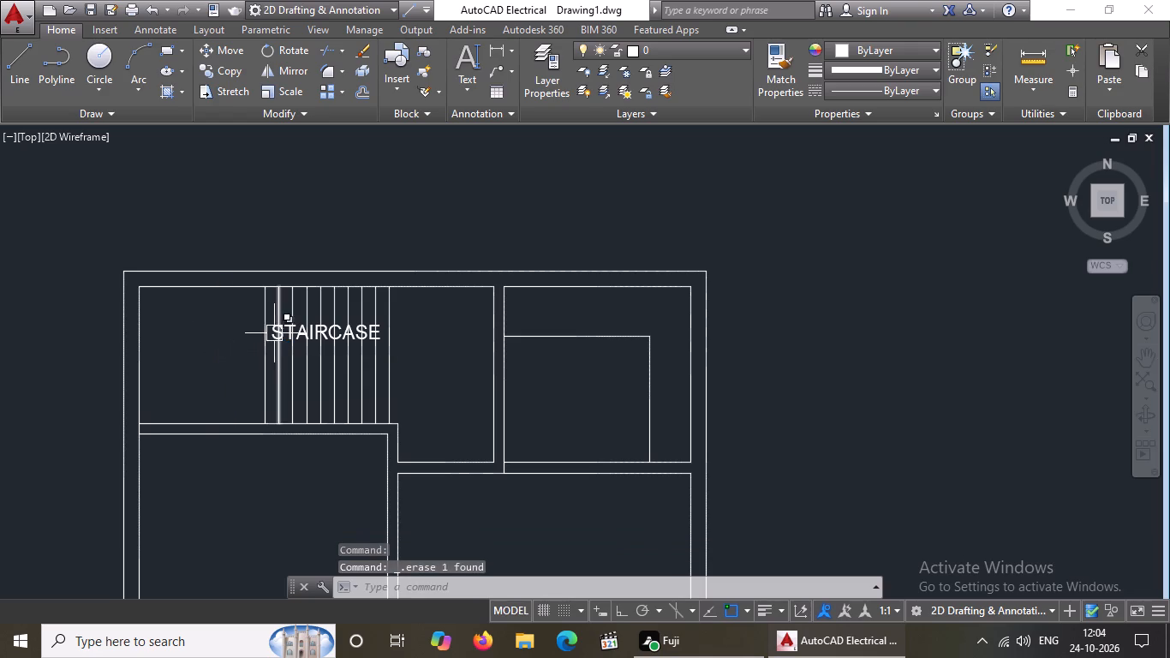
{"action": "left_click", "coordinate": [275, 332]}
{"action": "key", "text": "Delete"}
{"action": "left_click", "coordinate": [281, 329]}
{"action": "key", "text": "Delete"}
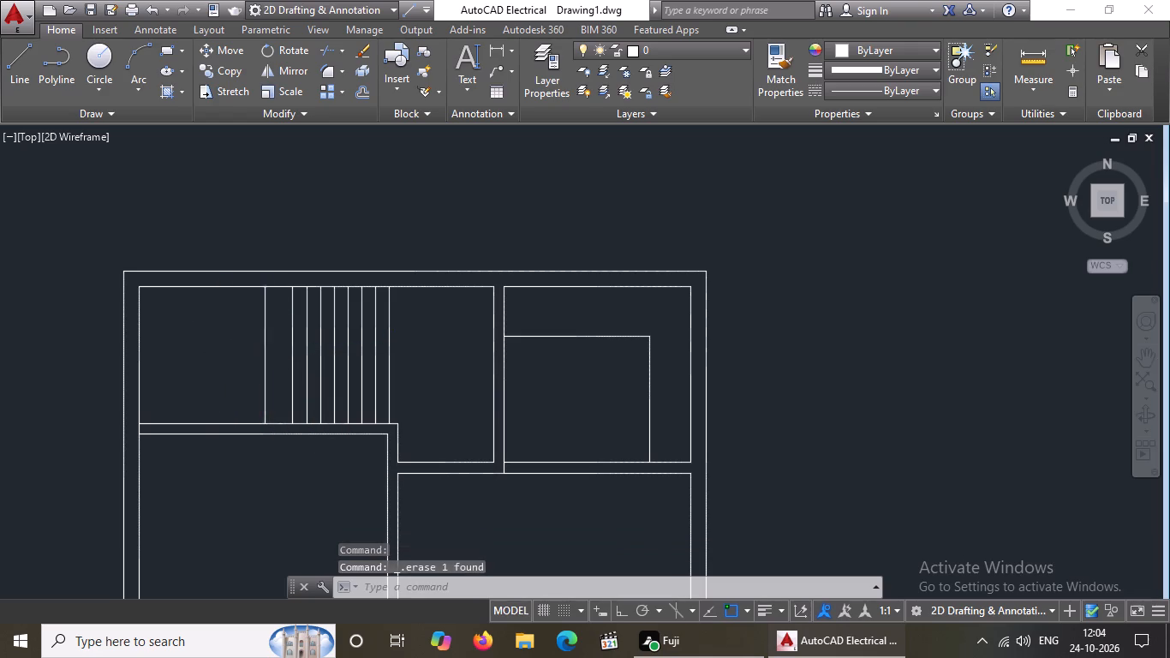
{"action": "left_click", "coordinate": [260, 357]}
{"action": "key", "text": "Delete"}
{"action": "left_click", "coordinate": [290, 352]}
{"action": "key", "text": "Delete"}
{"action": "left_click", "coordinate": [306, 362]}
{"action": "key", "text": "Delete"}
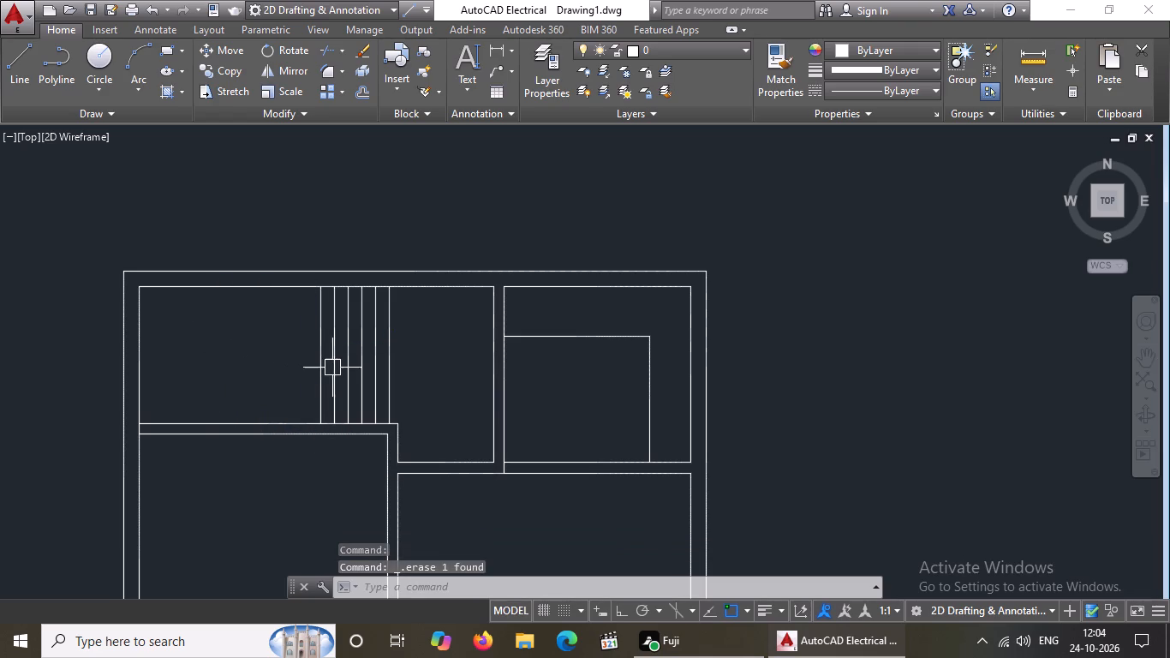
Erase the six remaining vertical staircase lines, including the one ending at the wall corner.
{"action": "left_click", "coordinate": [319, 373]}
{"action": "key", "text": "Delete"}
{"action": "left_click", "coordinate": [329, 371]}
{"action": "key", "text": "Delete"}
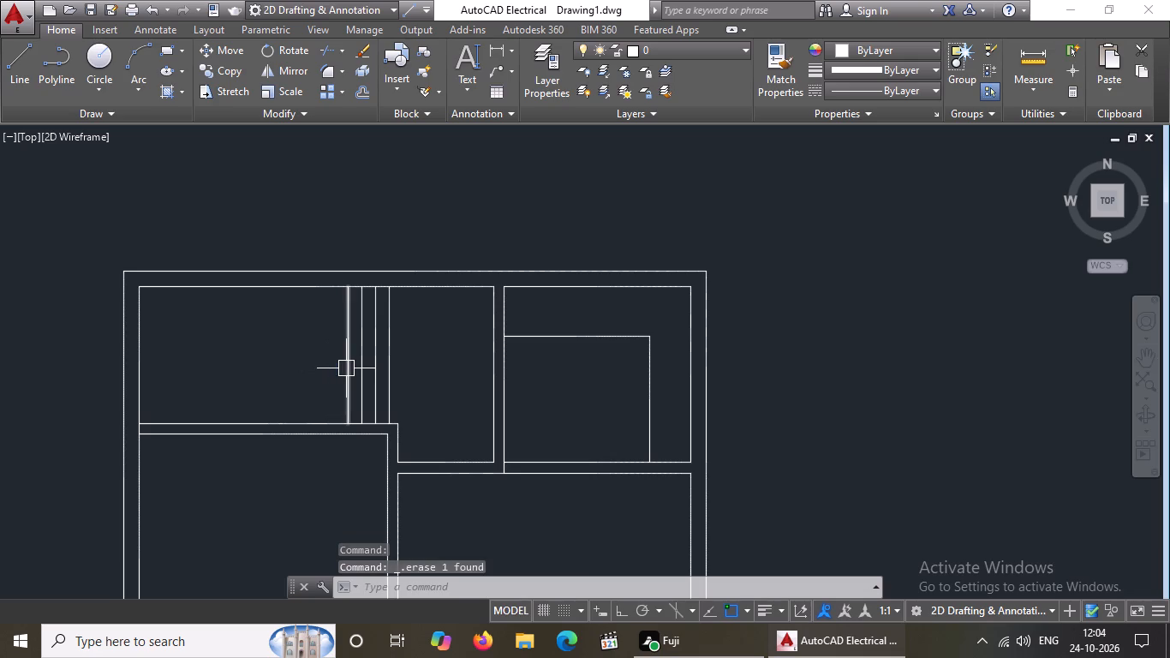
{"action": "left_click", "coordinate": [346, 368]}
{"action": "key", "text": "Delete"}
{"action": "left_click", "coordinate": [365, 368]}
{"action": "key", "text": "Delete"}
{"action": "left_click", "coordinate": [370, 369]}
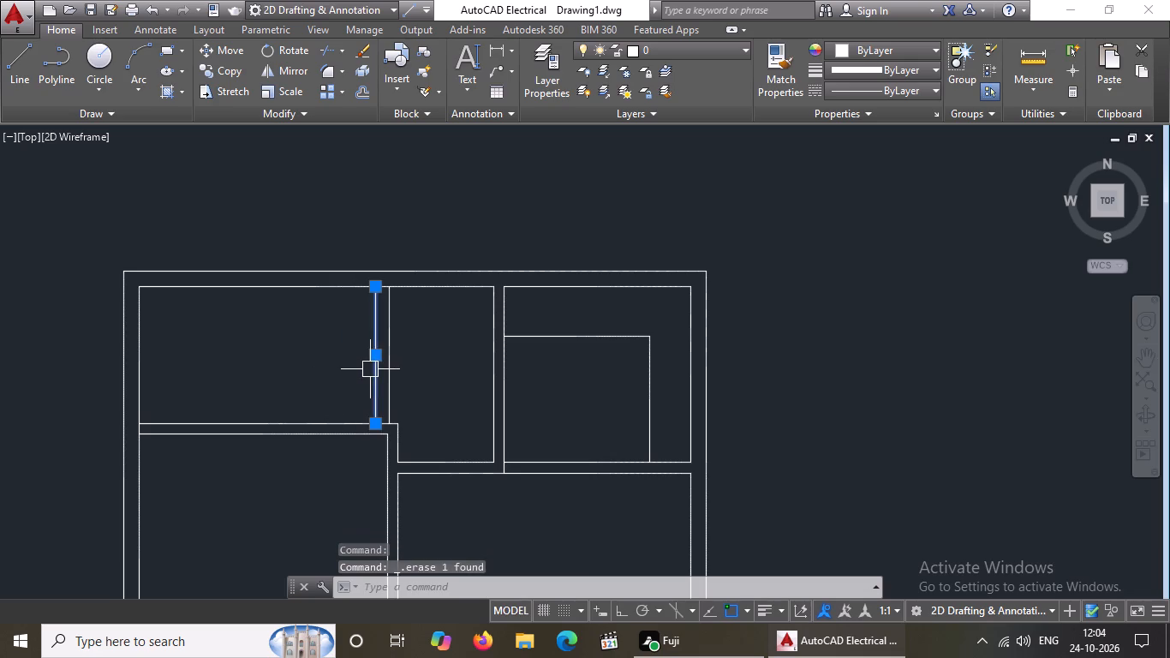
{"action": "key", "text": "Delete"}
{"action": "left_click", "coordinate": [380, 366]}
{"action": "left_click", "coordinate": [394, 374]}
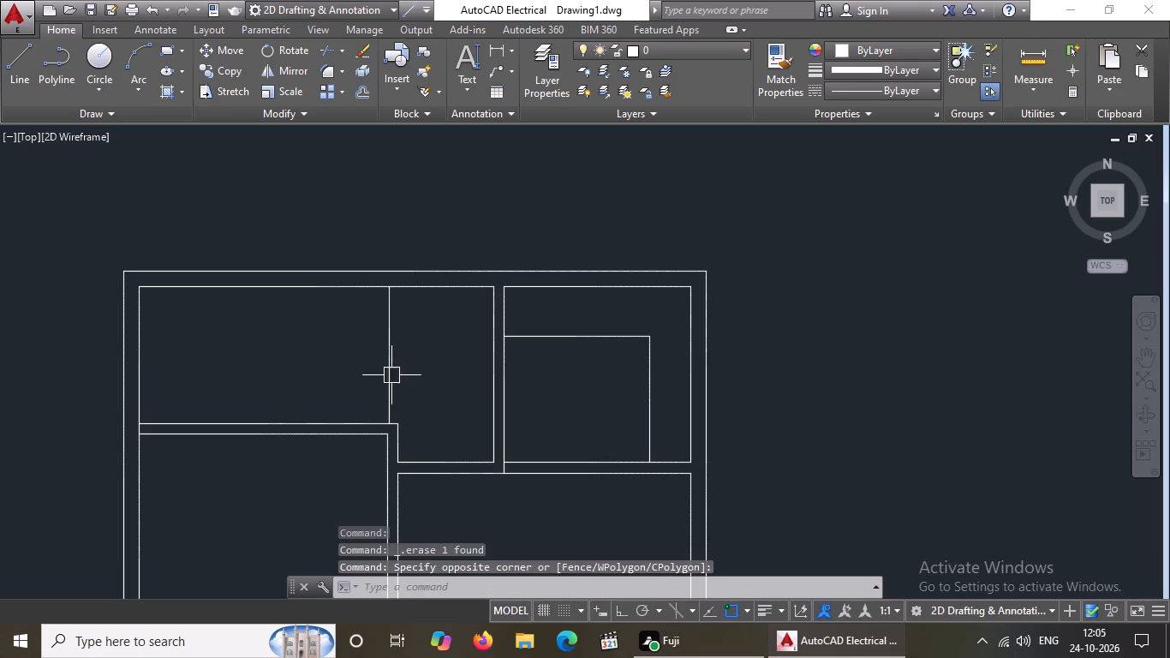
{"action": "left_click", "coordinate": [385, 382]}
{"action": "key", "text": "Delete"}
Erase the horizontal counter line inside the top-right room of the plan.
{"action": "left_click", "coordinate": [549, 332]}
{"action": "key", "text": "Delete"}
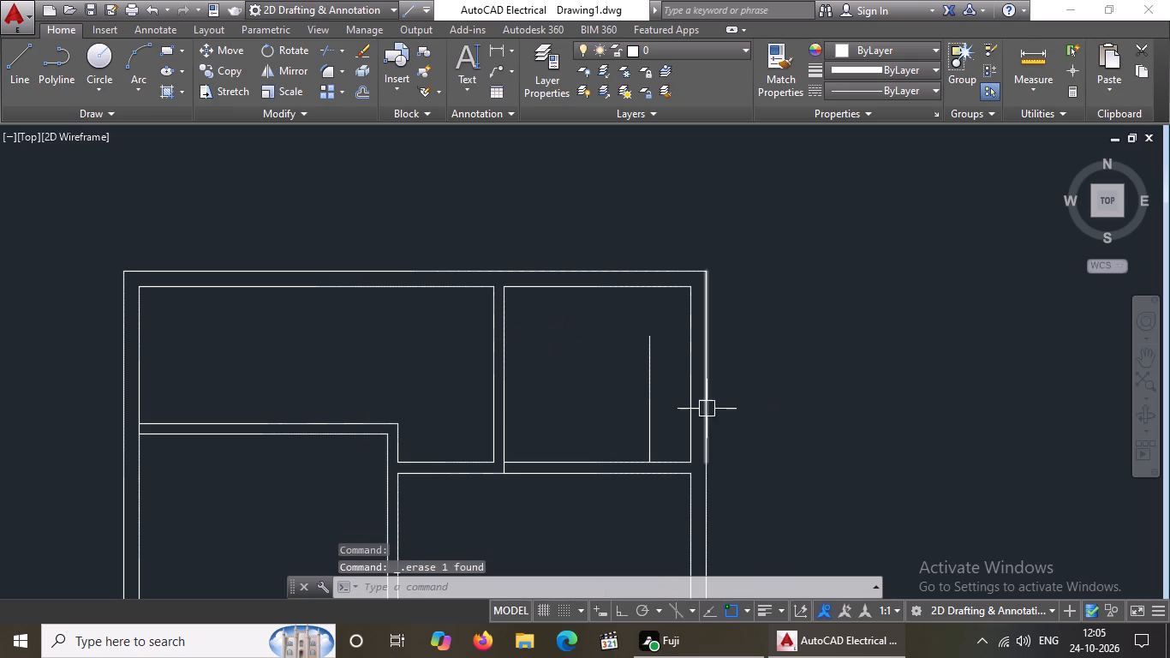
{"action": "left_click", "coordinate": [649, 395]}
{"action": "key", "text": "Escape"}
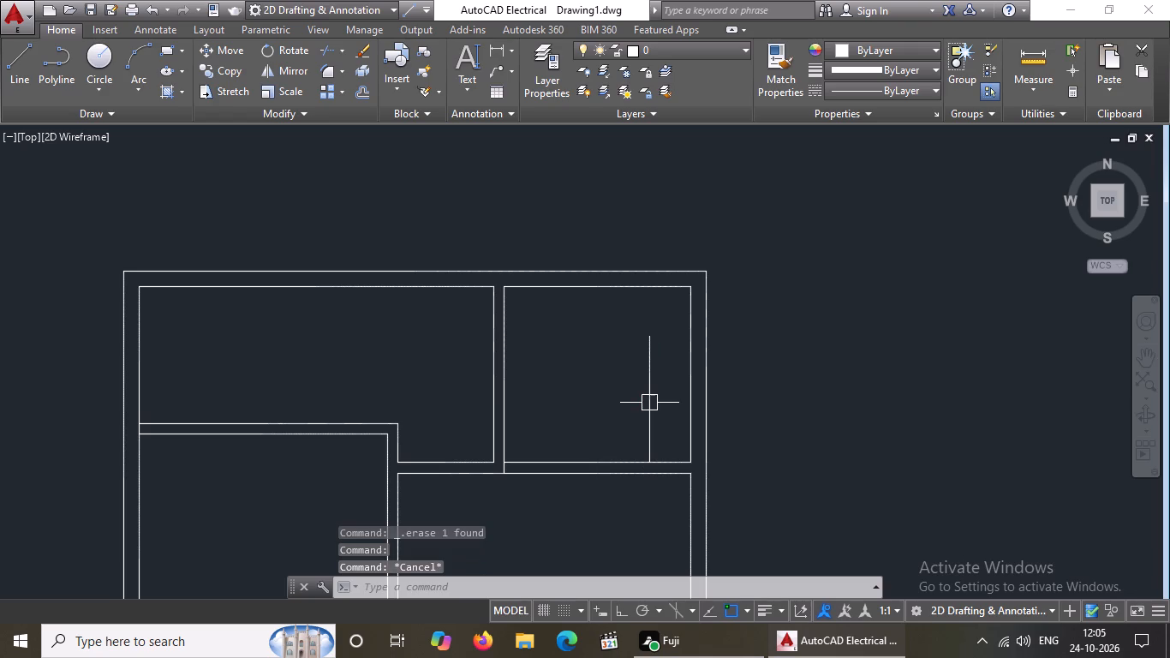
Trim the leftover line segments crossing the wall junctions: at the left outer wall, below the top partition and between the left-hand rooms.
{"action": "key", "text": "t"}
{"action": "key", "text": "r"}
{"action": "key", "text": "Return"}
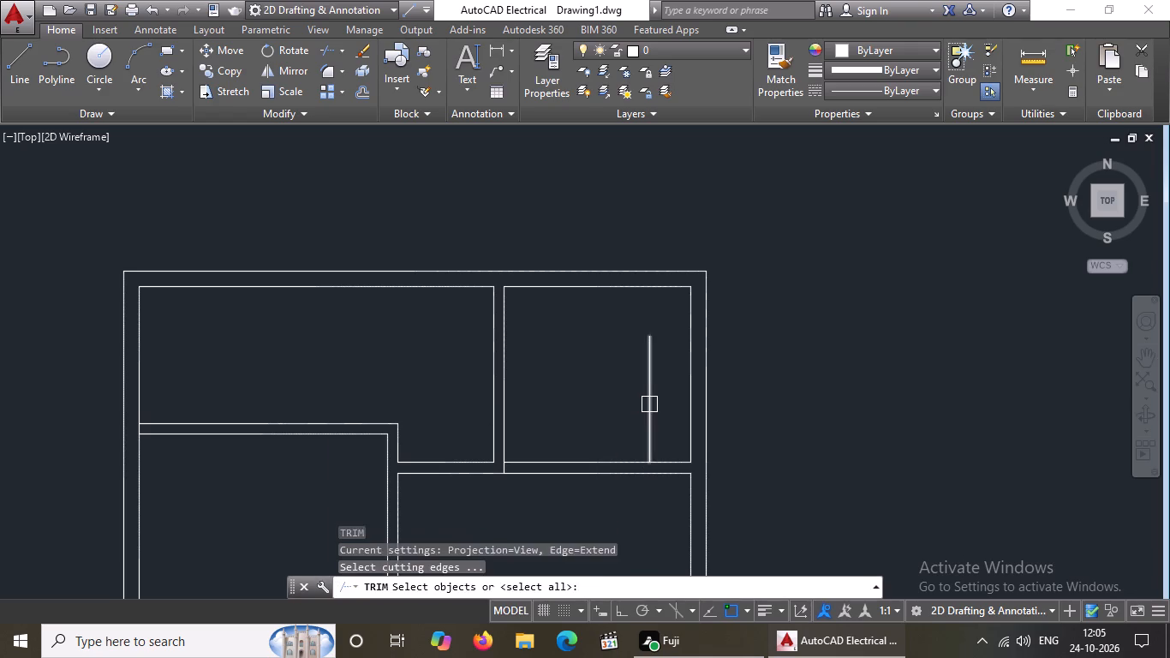
{"action": "key", "text": "Return"}
{"action": "scroll", "coordinate": [169, 446], "scroll_direction": "up", "scroll_amount": 3}
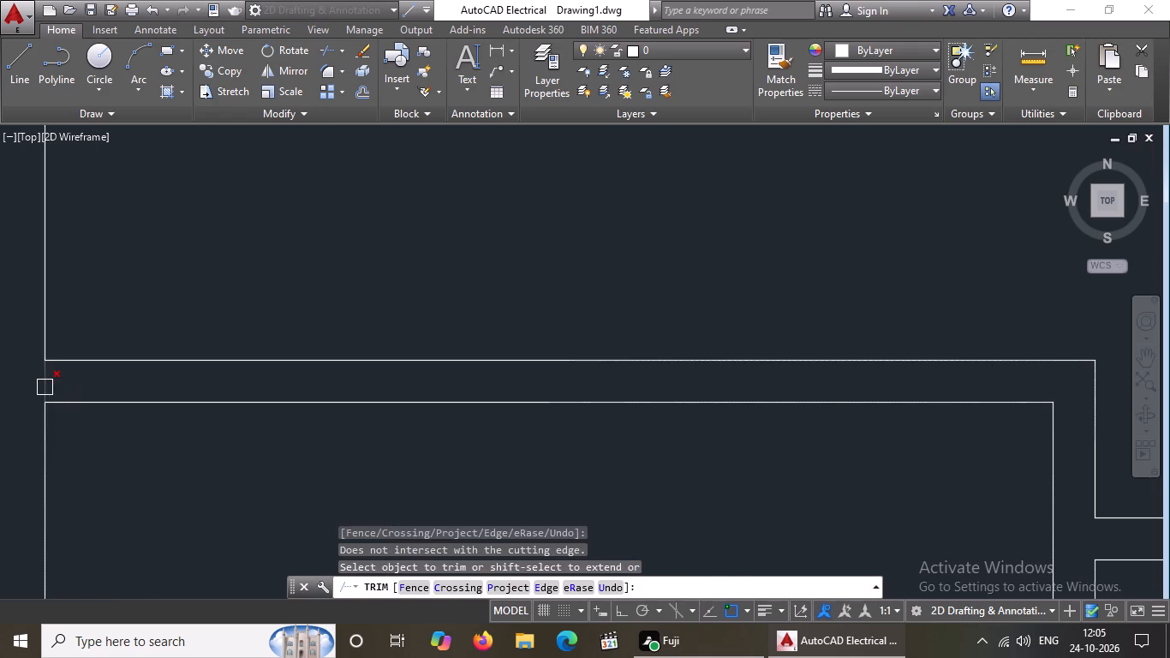
{"action": "left_click", "coordinate": [45, 387]}
{"action": "scroll", "coordinate": [149, 351], "scroll_direction": "down", "scroll_amount": 6}
{"action": "scroll", "coordinate": [263, 381], "scroll_direction": "up", "scroll_amount": 2}
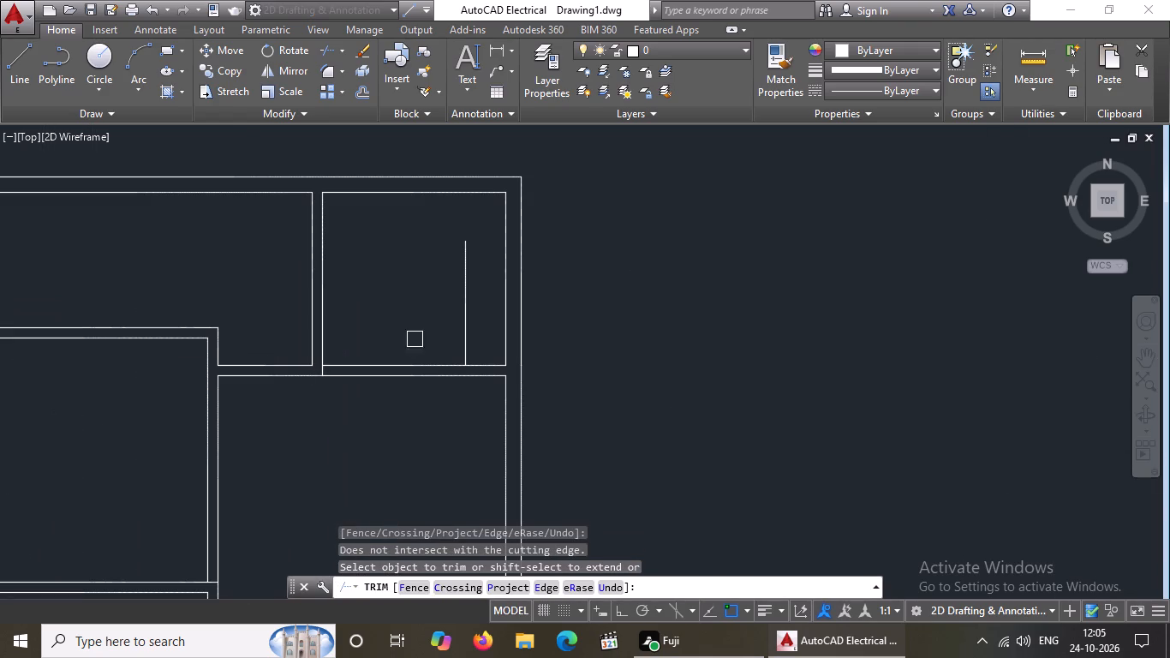
{"action": "left_click", "coordinate": [462, 354]}
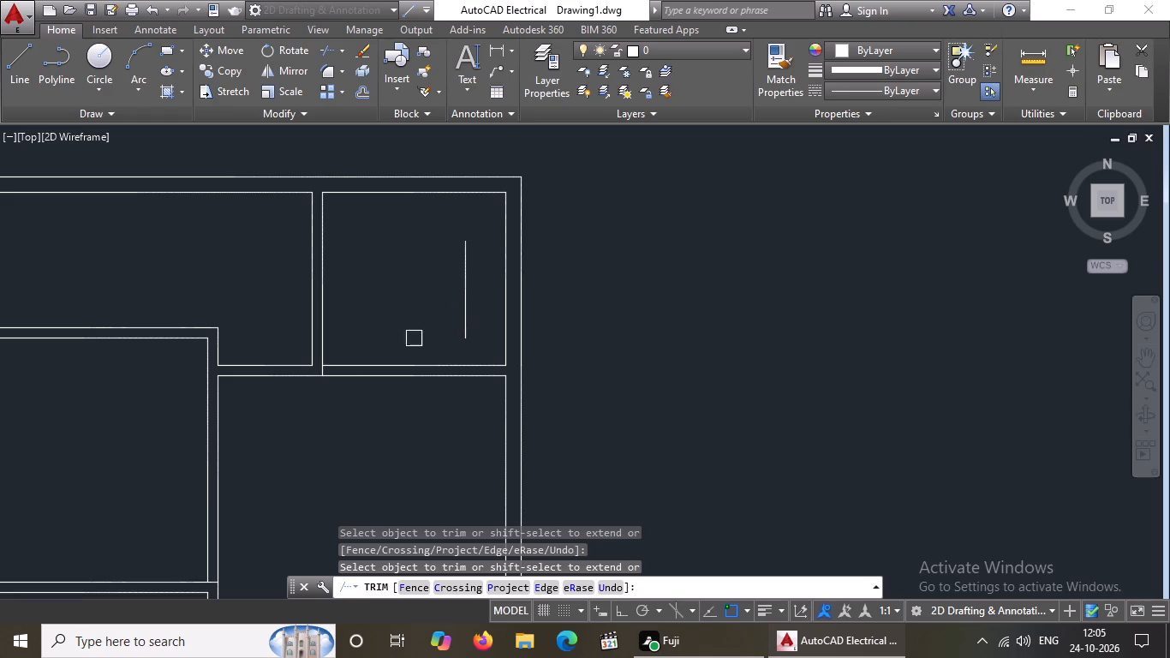
{"action": "scroll", "coordinate": [334, 365], "scroll_direction": "up", "scroll_amount": 3}
{"action": "left_click", "coordinate": [273, 396]}
{"action": "scroll", "coordinate": [360, 352], "scroll_direction": "down", "scroll_amount": 4}
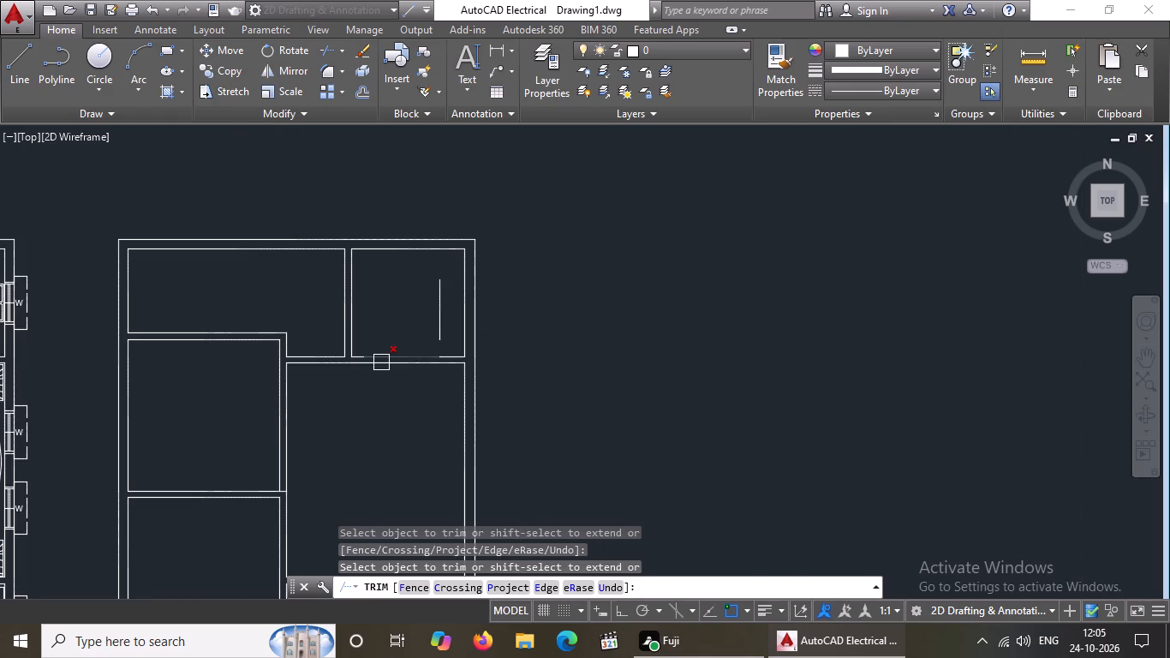
{"action": "scroll", "coordinate": [267, 498], "scroll_direction": "up", "scroll_amount": 3}
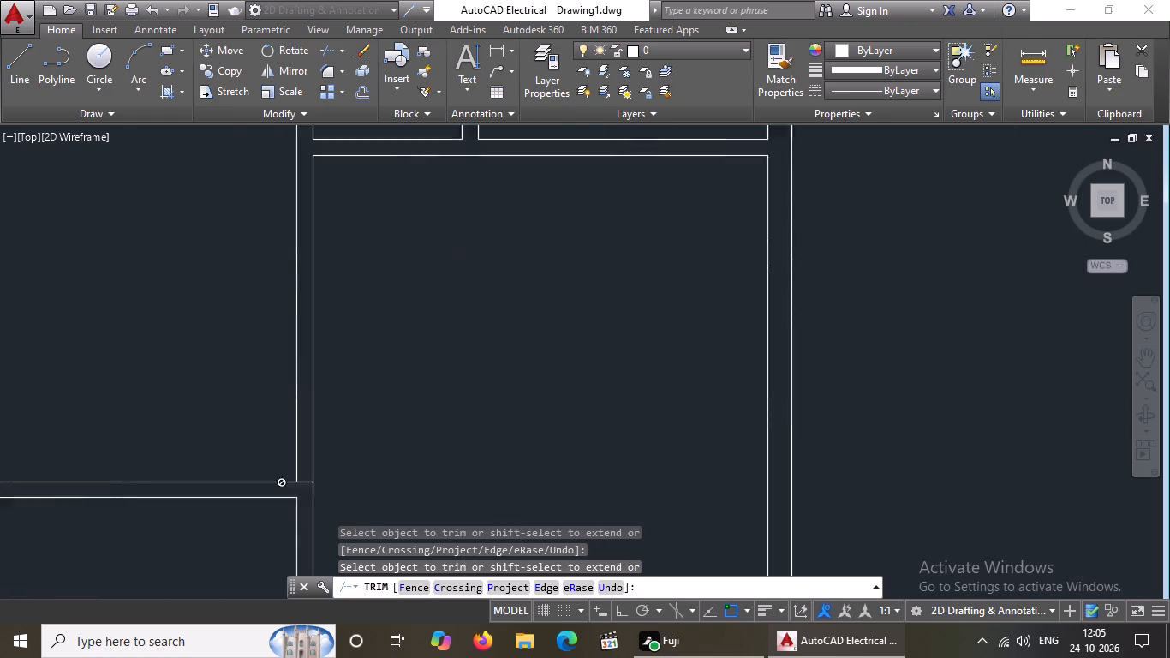
{"action": "scroll", "coordinate": [267, 498], "scroll_direction": "up", "scroll_amount": 1}
{"action": "left_click", "coordinate": [358, 461]}
{"action": "scroll", "coordinate": [443, 417], "scroll_direction": "down", "scroll_amount": 6}
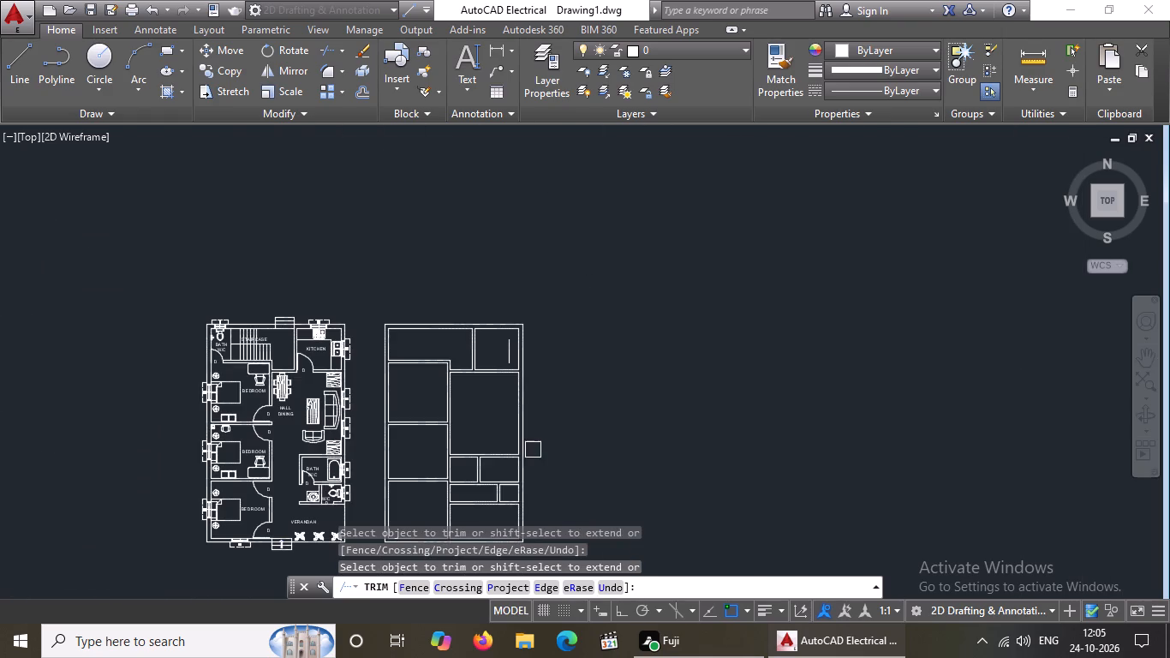
{"action": "scroll", "coordinate": [457, 470], "scroll_direction": "up", "scroll_amount": 3}
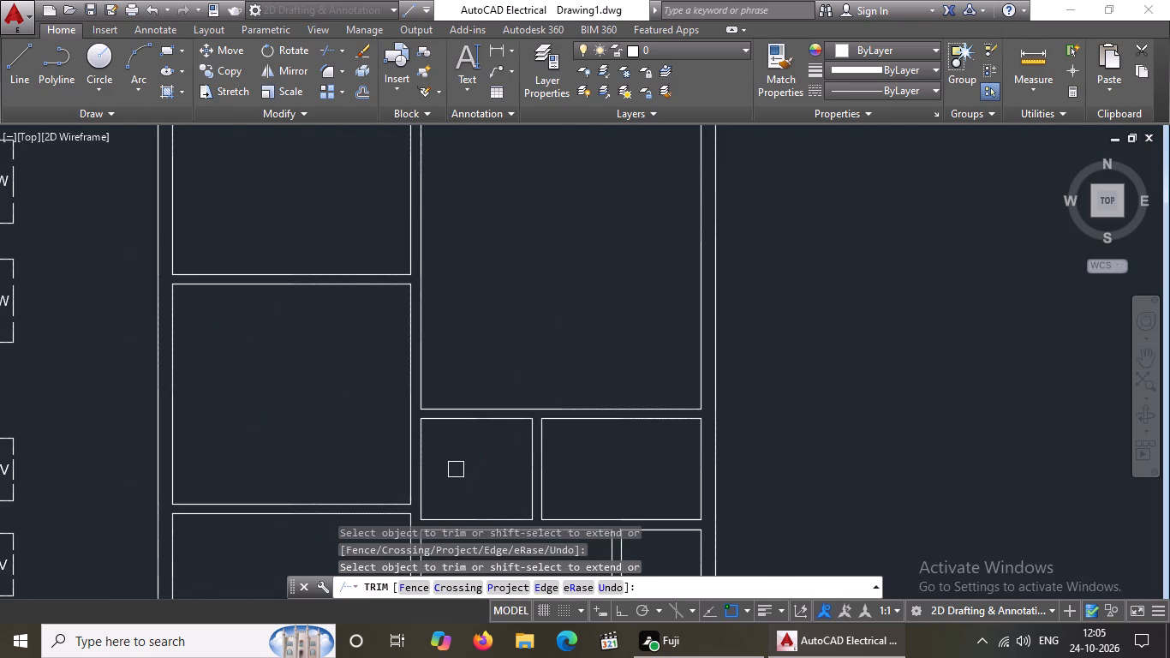
{"action": "scroll", "coordinate": [464, 464], "scroll_direction": "down", "scroll_amount": 2}
{"action": "scroll", "coordinate": [529, 254], "scroll_direction": "up", "scroll_amount": 2}
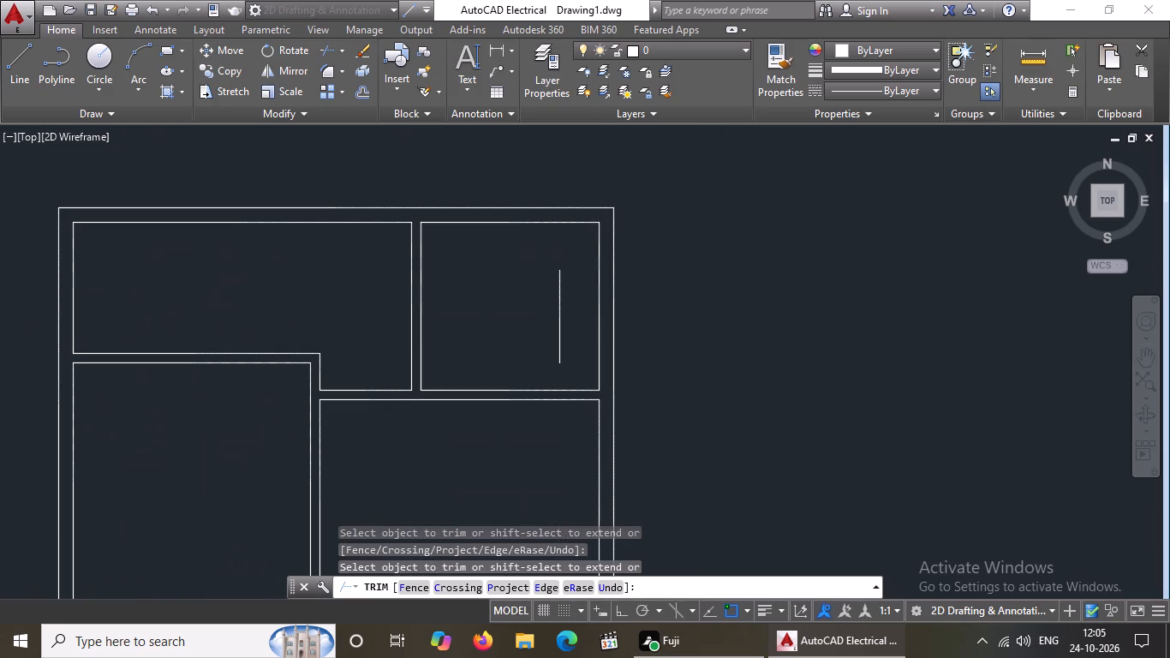
Erase the leftover vertical counter line inside the top-right room.
{"action": "key", "text": "Escape"}
{"action": "left_click", "coordinate": [559, 309]}
{"action": "key", "text": "Delete"}
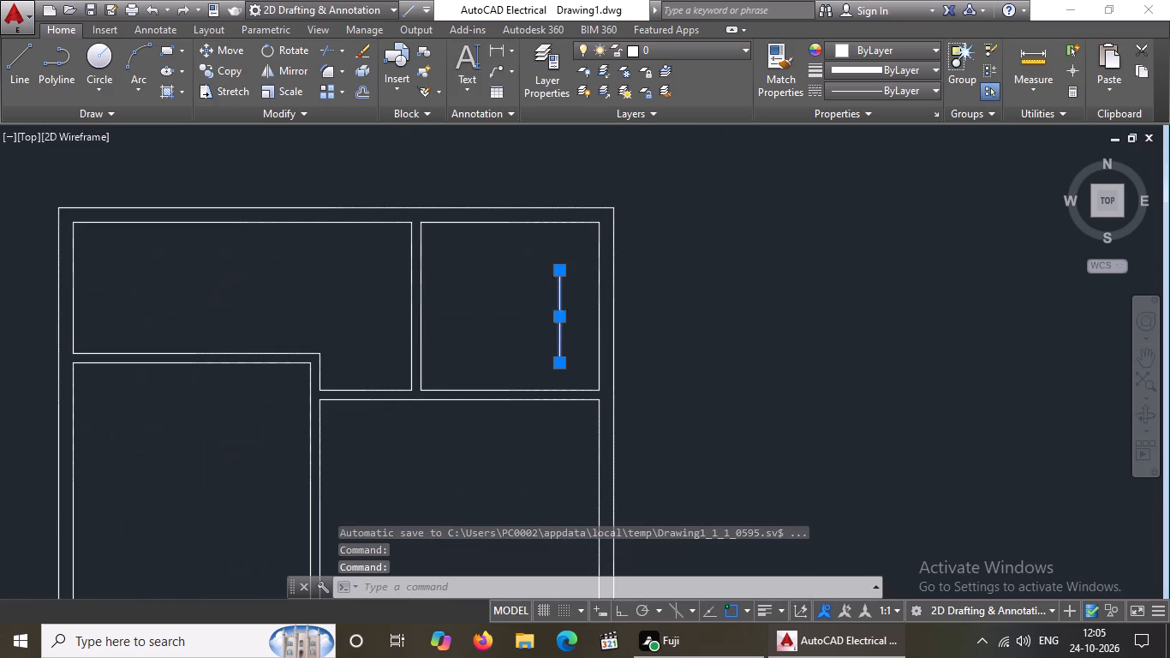
Examine the cleaned wall layout alongside the furnished floor plan, including the small rooms near the bottom.
{"action": "scroll", "coordinate": [558, 310], "scroll_direction": "down", "scroll_amount": 3}
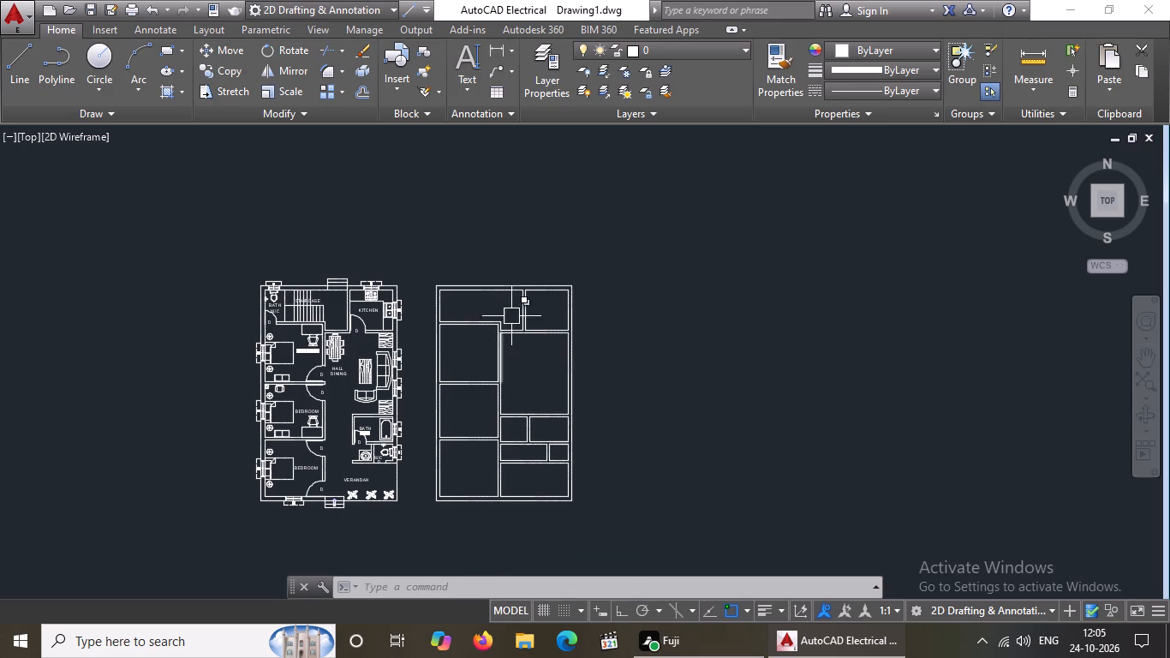
{"action": "scroll", "coordinate": [532, 327], "scroll_direction": "up", "scroll_amount": 2}
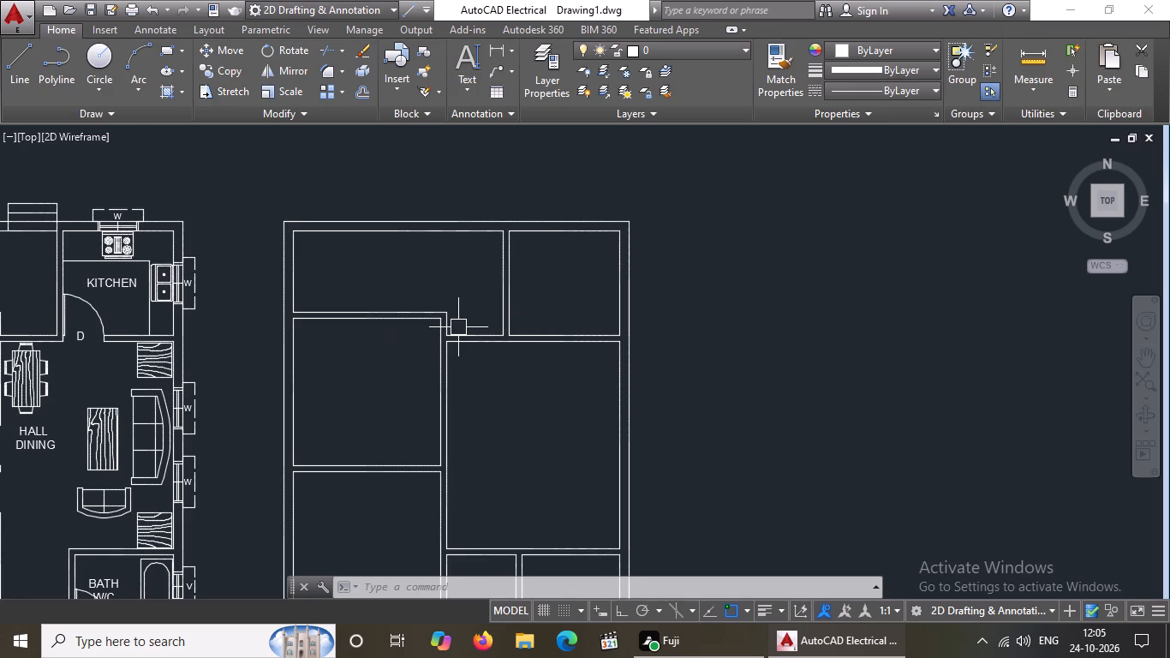
{"action": "scroll", "coordinate": [458, 325], "scroll_direction": "down", "scroll_amount": 2}
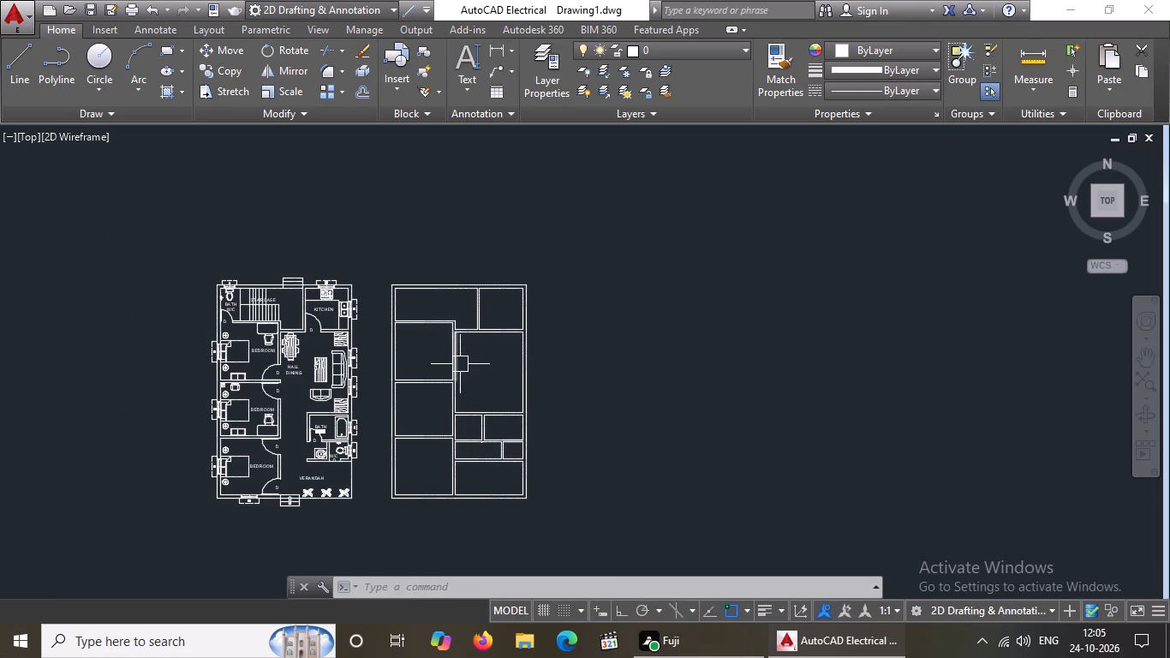
{"action": "scroll", "coordinate": [425, 319], "scroll_direction": "up", "scroll_amount": 2}
{"action": "scroll", "coordinate": [451, 323], "scroll_direction": "down", "scroll_amount": 3}
{"action": "scroll", "coordinate": [519, 432], "scroll_direction": "up", "scroll_amount": 2}
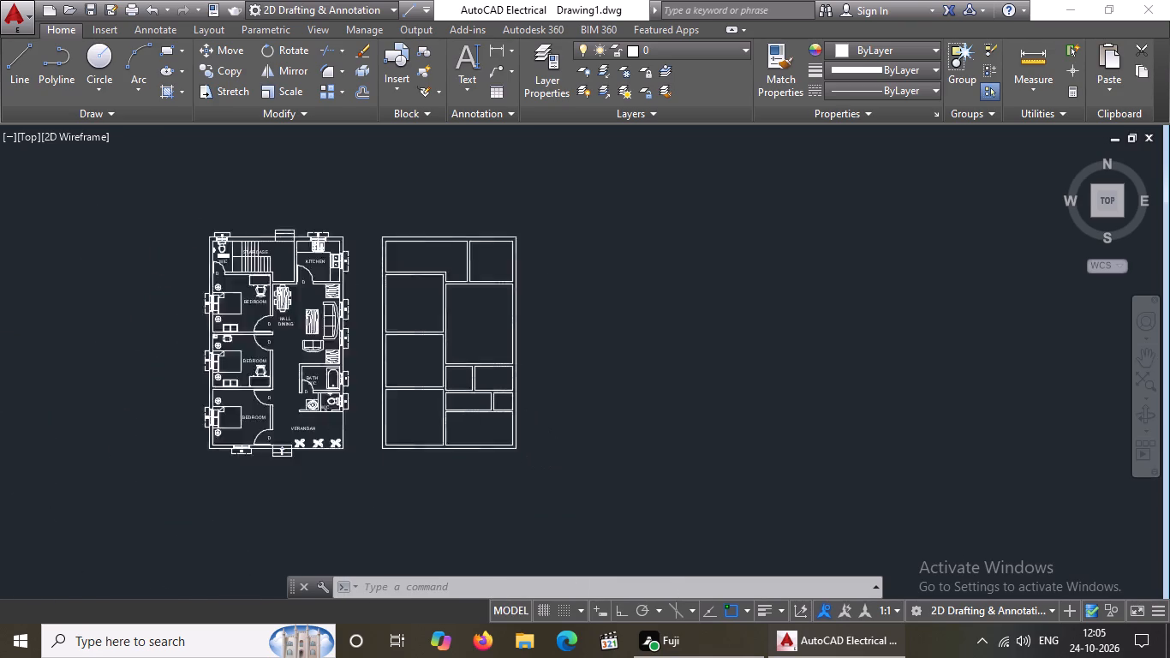
{"action": "scroll", "coordinate": [454, 389], "scroll_direction": "up", "scroll_amount": 2}
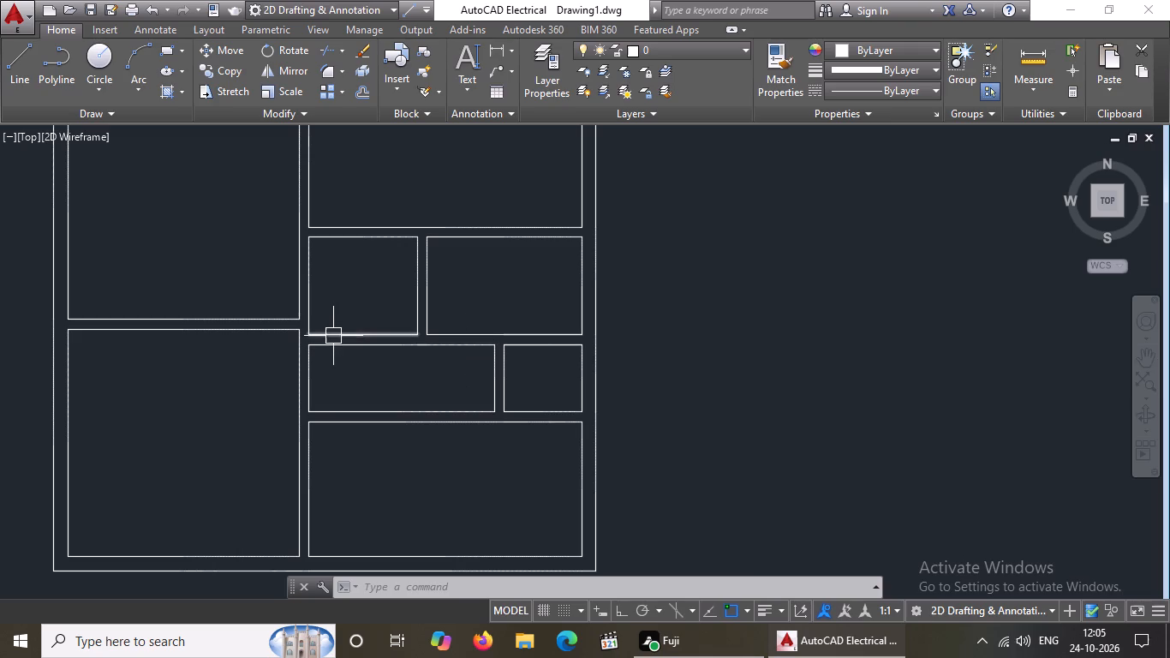
{"action": "scroll", "coordinate": [371, 336], "scroll_direction": "down", "scroll_amount": 3}
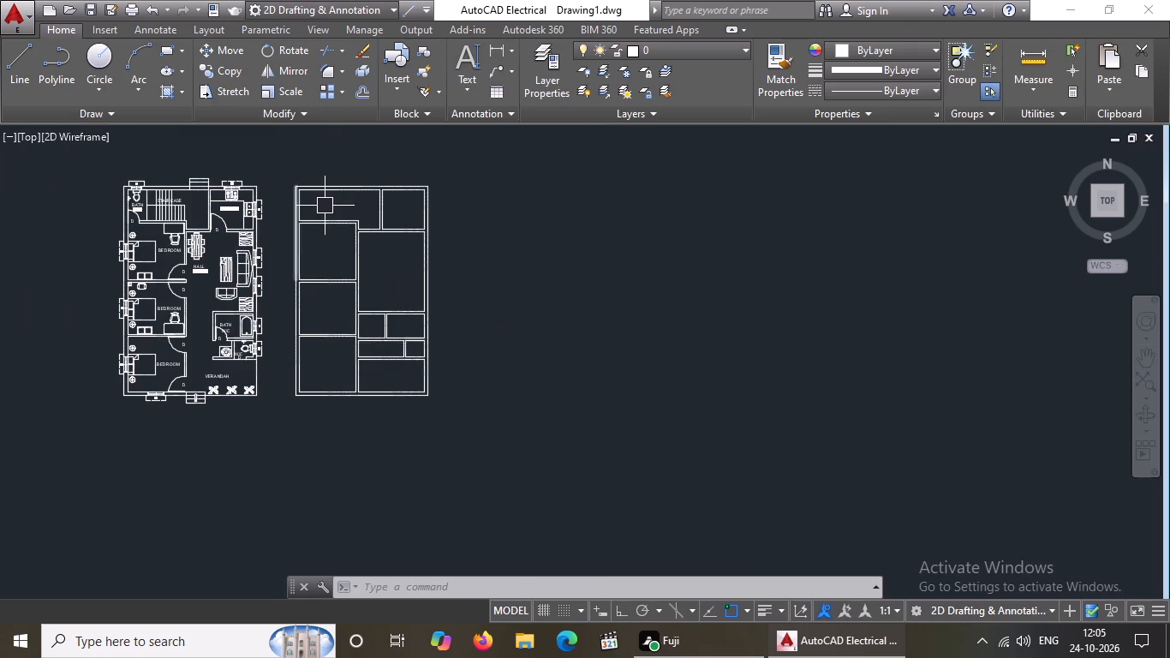
Erase both horizontal lines of the wall under the long top-left room and the short vertical line at its corner.
{"action": "scroll", "coordinate": [325, 202], "scroll_direction": "up", "scroll_amount": 2}
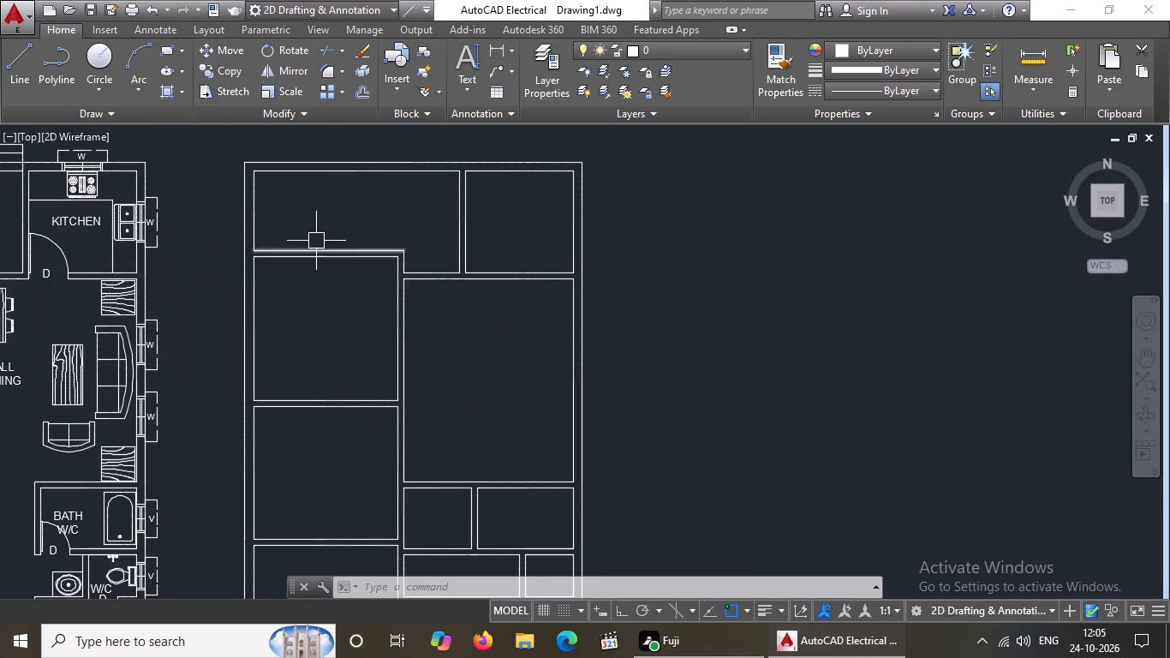
{"action": "scroll", "coordinate": [316, 239], "scroll_direction": "up", "scroll_amount": 2}
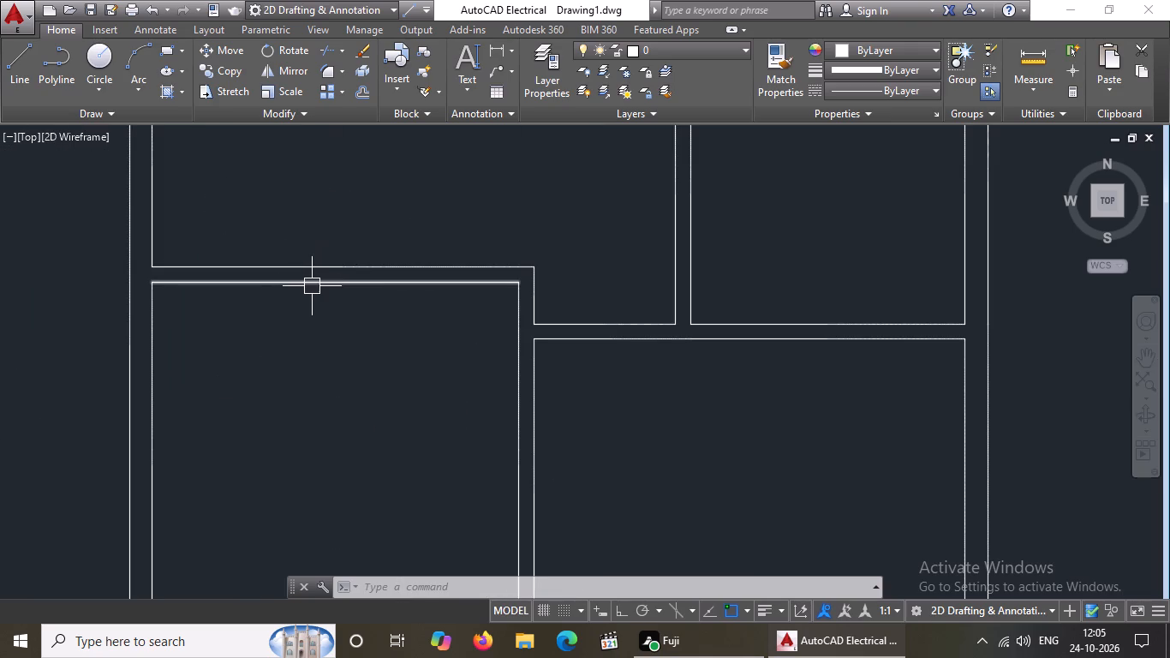
{"action": "left_click", "coordinate": [533, 304]}
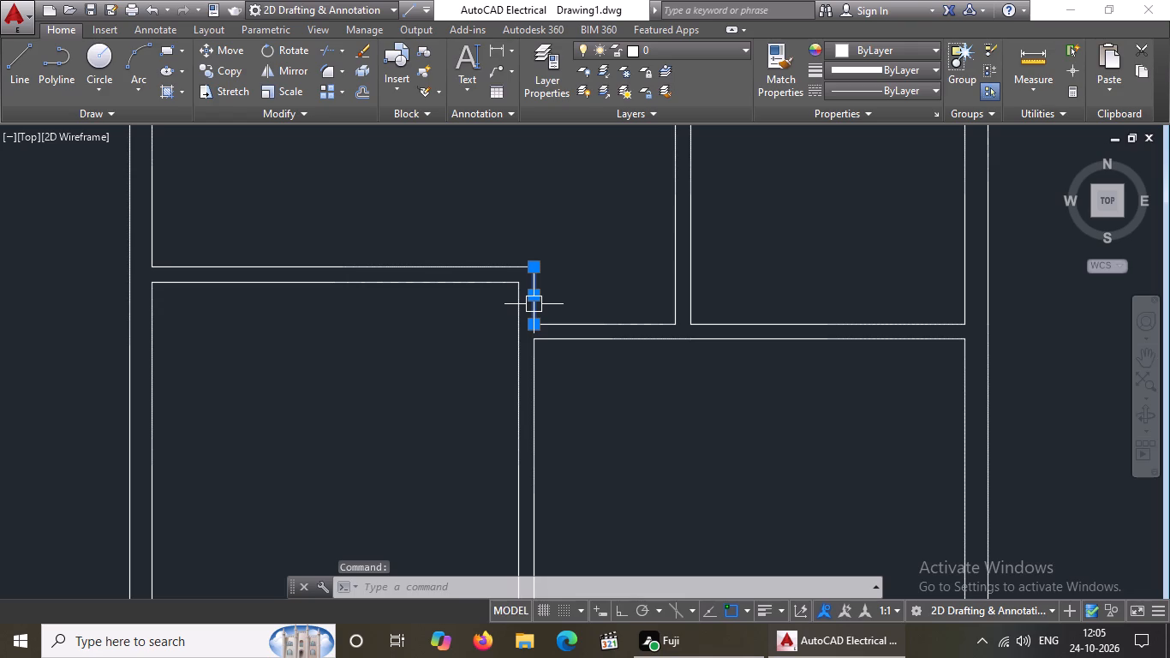
{"action": "key", "text": "Delete"}
{"action": "left_click", "coordinate": [464, 283]}
{"action": "key", "text": "Delete"}
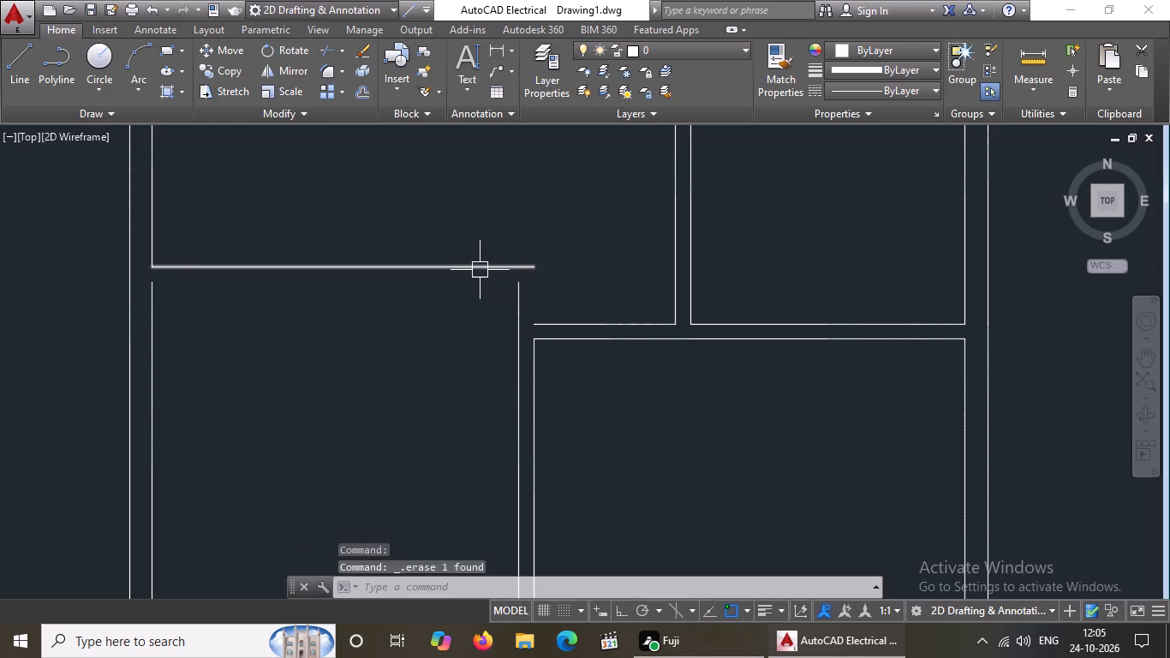
{"action": "left_click", "coordinate": [481, 269]}
{"action": "key", "text": "Delete"}
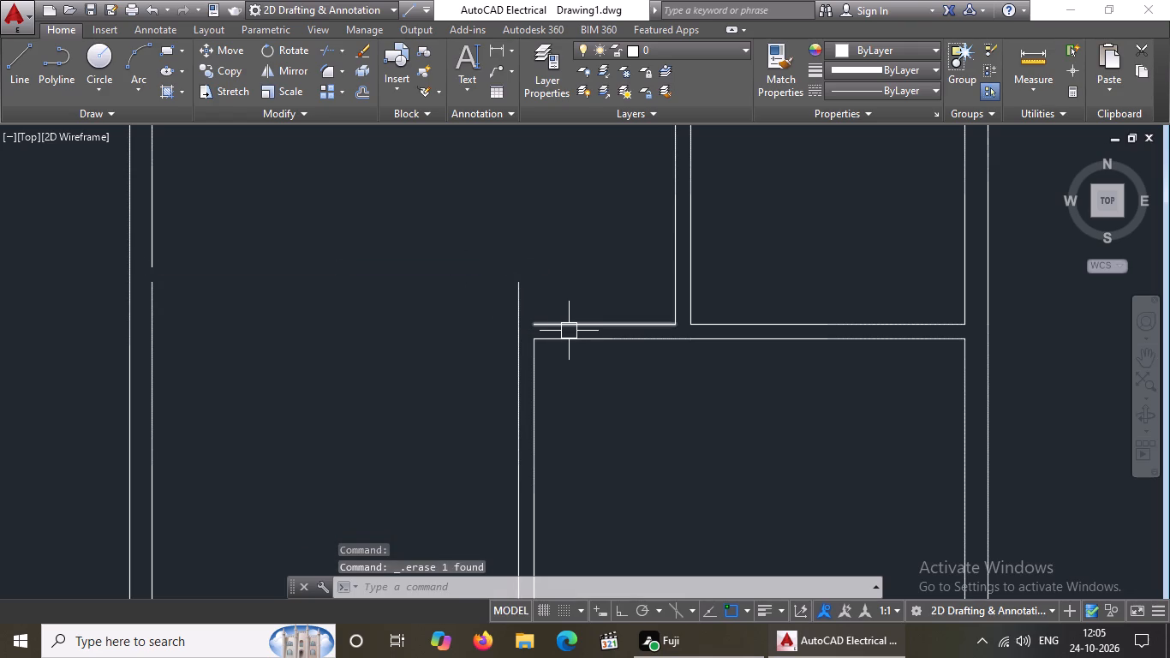
Extend both horizontal lines of the partition below the top rooms to the inner line of the left outer wall.
{"action": "key", "text": "Escape"}
{"action": "key", "text": "e"}
{"action": "type", "text": "X"}
{"action": "key", "text": "space"}
{"action": "key", "text": "space"}
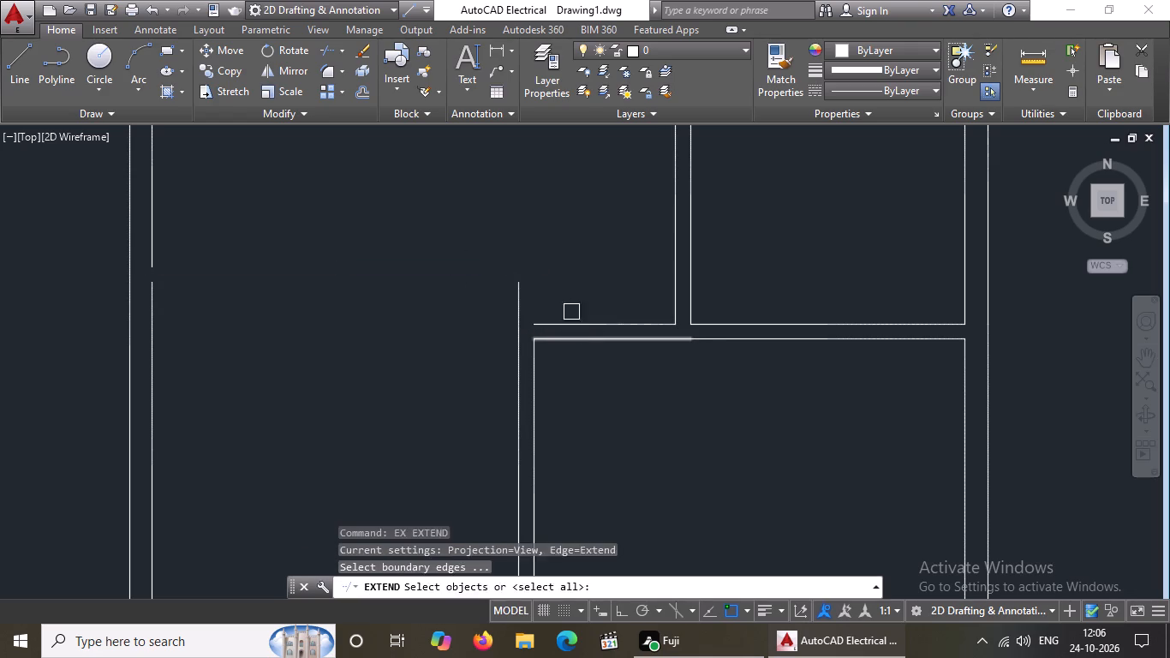
{"action": "left_click", "coordinate": [558, 323]}
{"action": "left_click", "coordinate": [533, 325]}
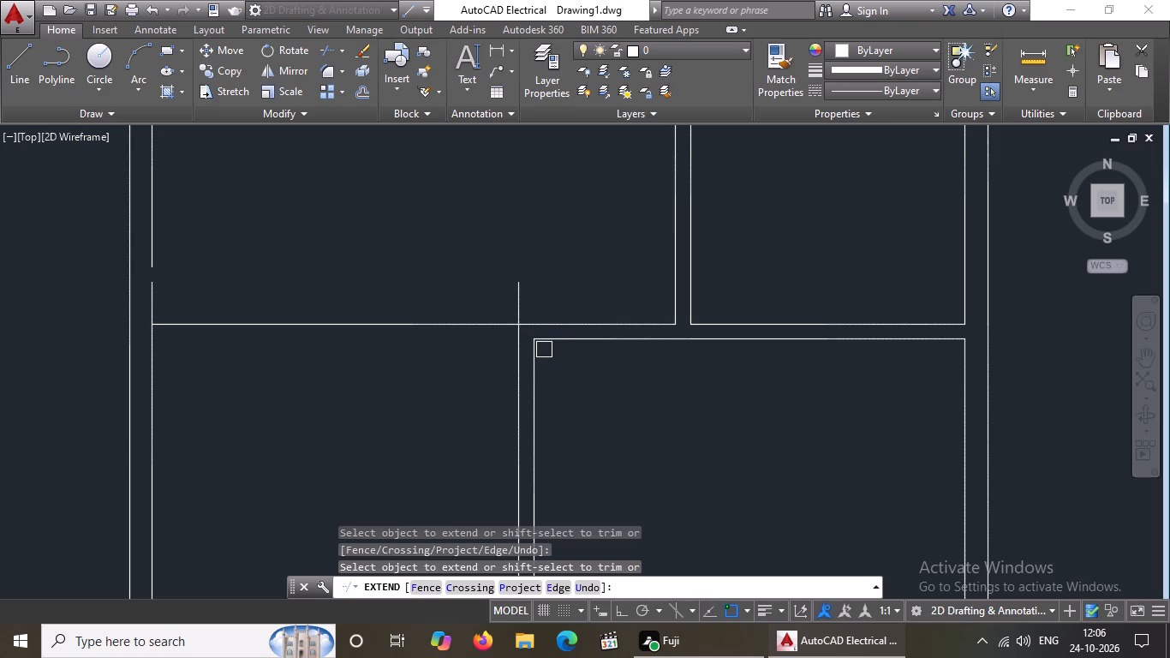
{"action": "left_click", "coordinate": [546, 343]}
{"action": "scroll", "coordinate": [534, 344], "scroll_direction": "up", "scroll_amount": 2}
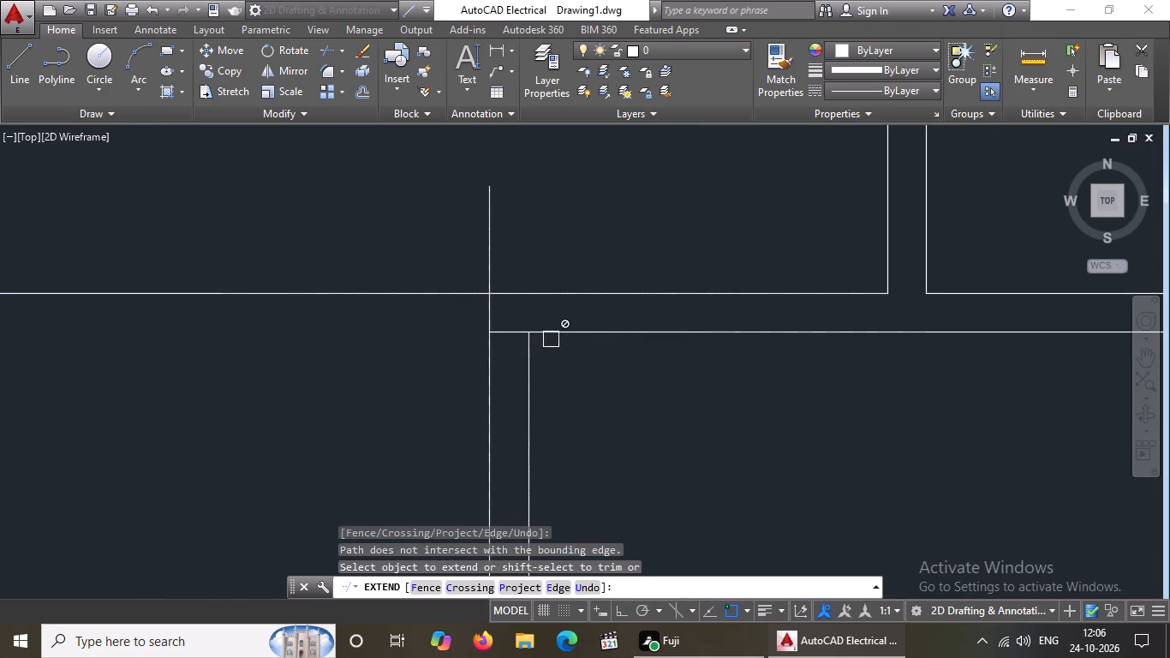
{"action": "scroll", "coordinate": [568, 336], "scroll_direction": "down", "scroll_amount": 4}
{"action": "left_click", "coordinate": [580, 341]}
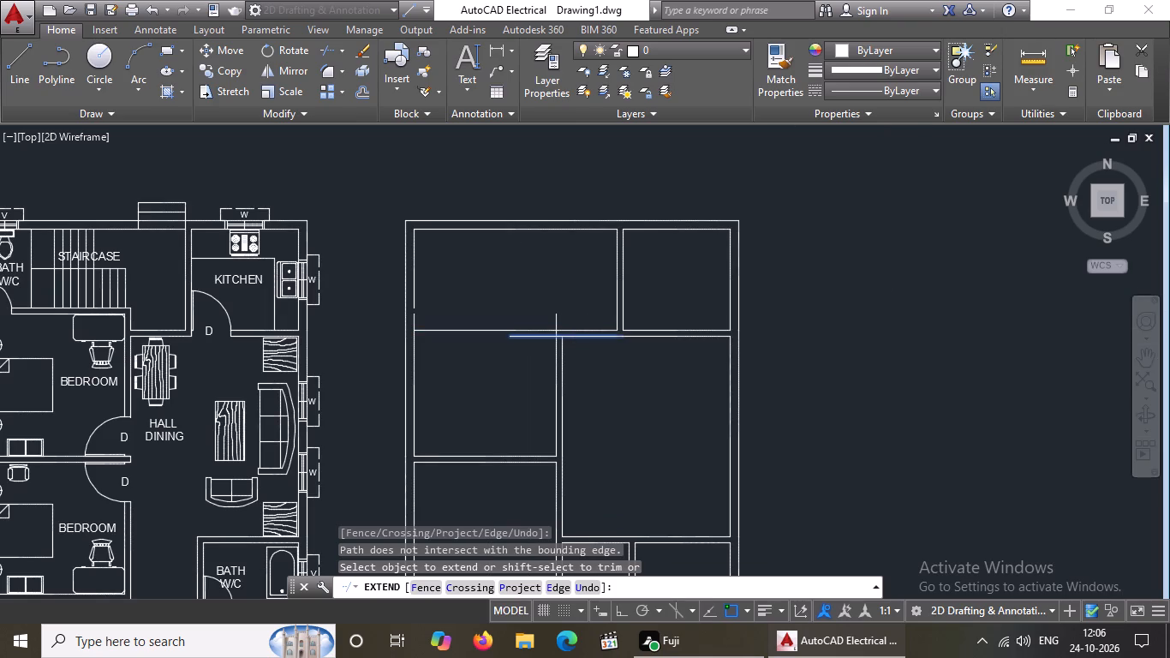
{"action": "scroll", "coordinate": [523, 342], "scroll_direction": "up", "scroll_amount": 2}
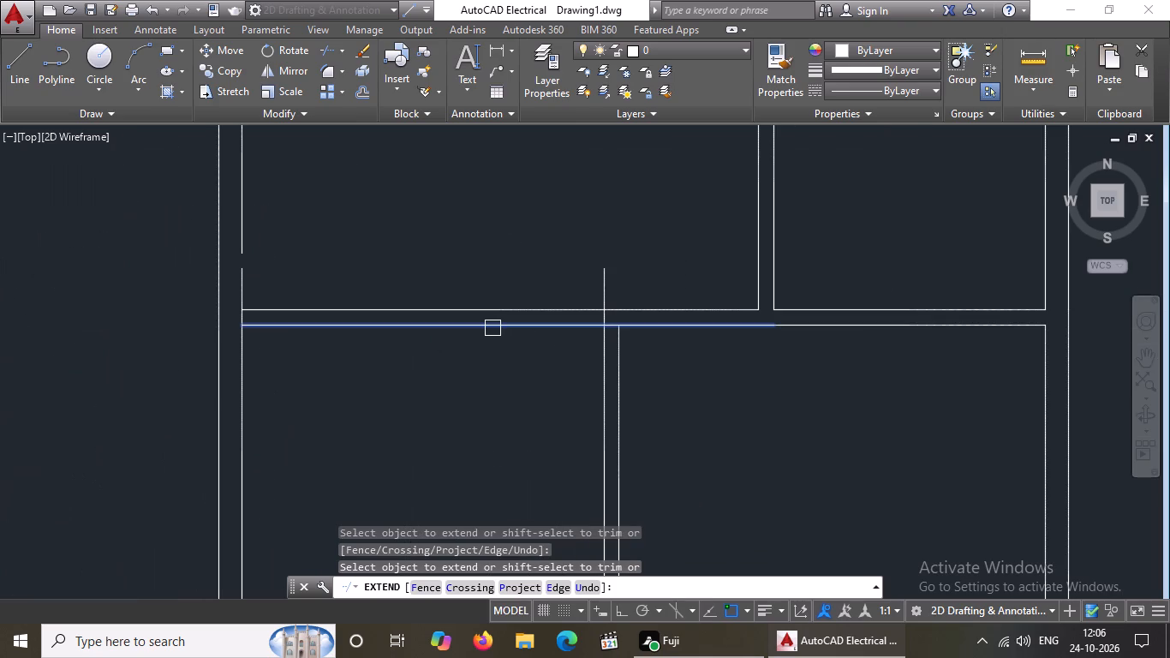
{"action": "left_click", "coordinate": [492, 328]}
{"action": "key", "text": "Escape"}
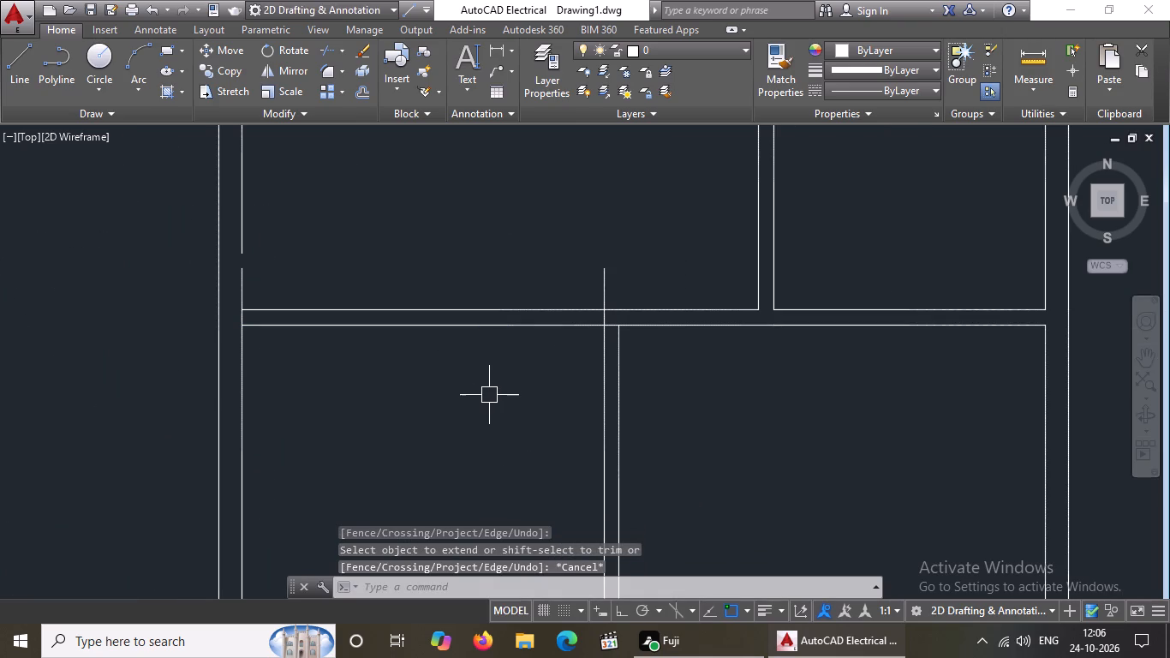
Trim the line segments crossing the junction of the central vertical wall and the top partition, and erase the vertical stub above it.
{"action": "type", "text": "TR"}
{"action": "key", "text": "space"}
{"action": "key", "text": "space"}
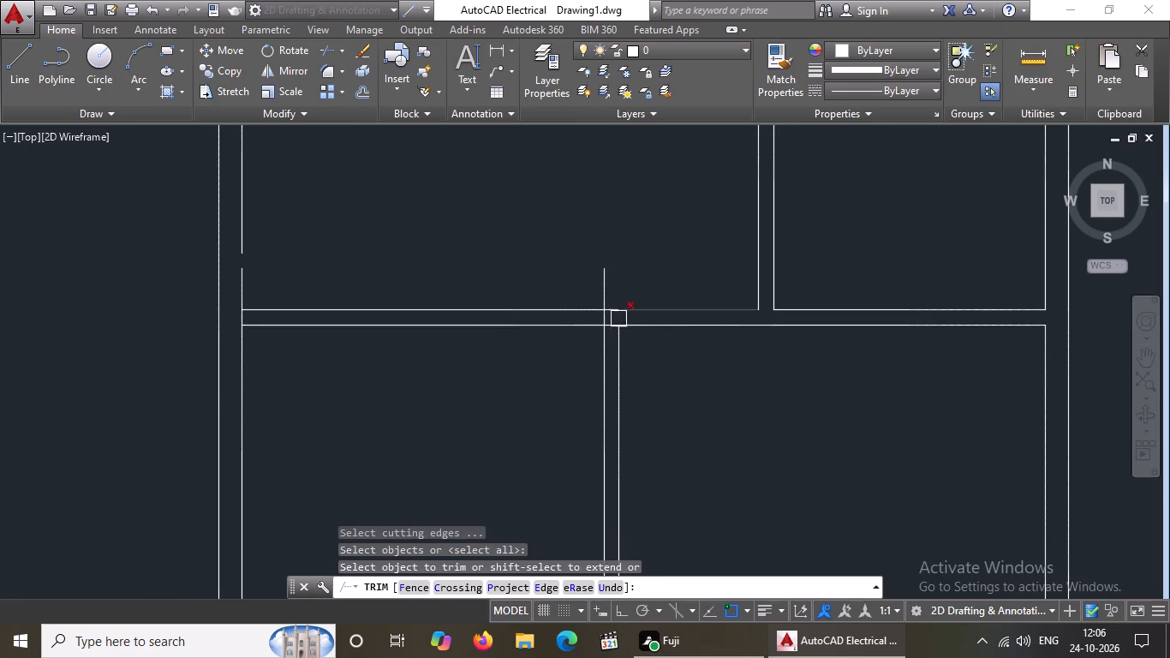
{"action": "scroll", "coordinate": [610, 338], "scroll_direction": "up", "scroll_amount": 3}
{"action": "left_click", "coordinate": [601, 287]}
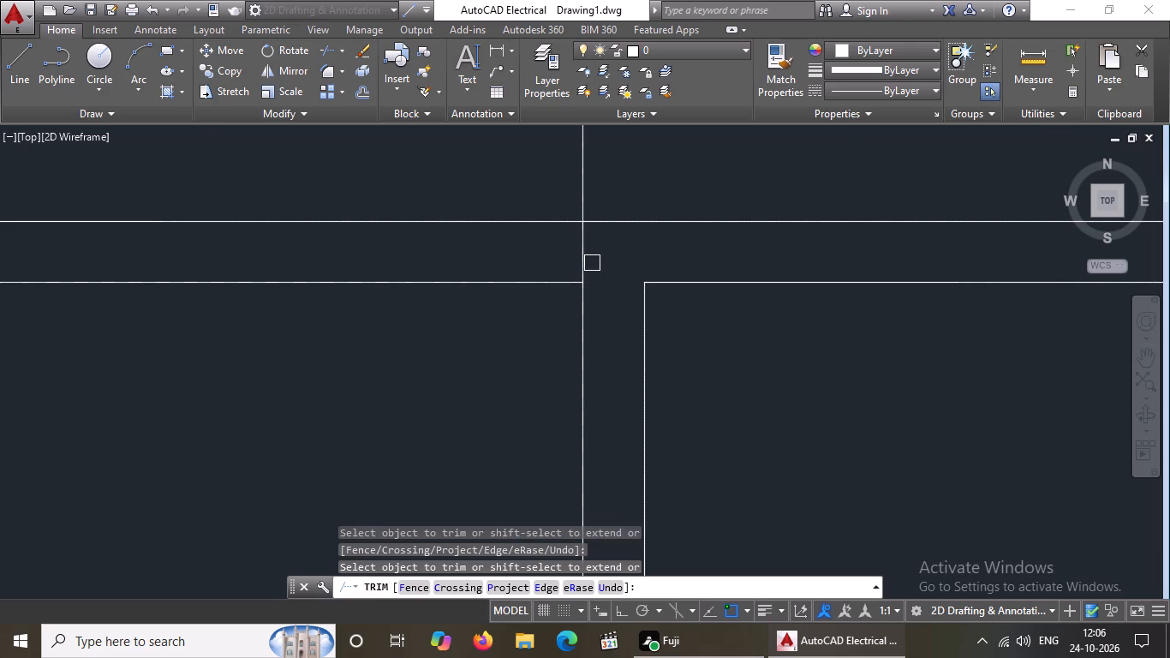
{"action": "left_click", "coordinate": [583, 264]}
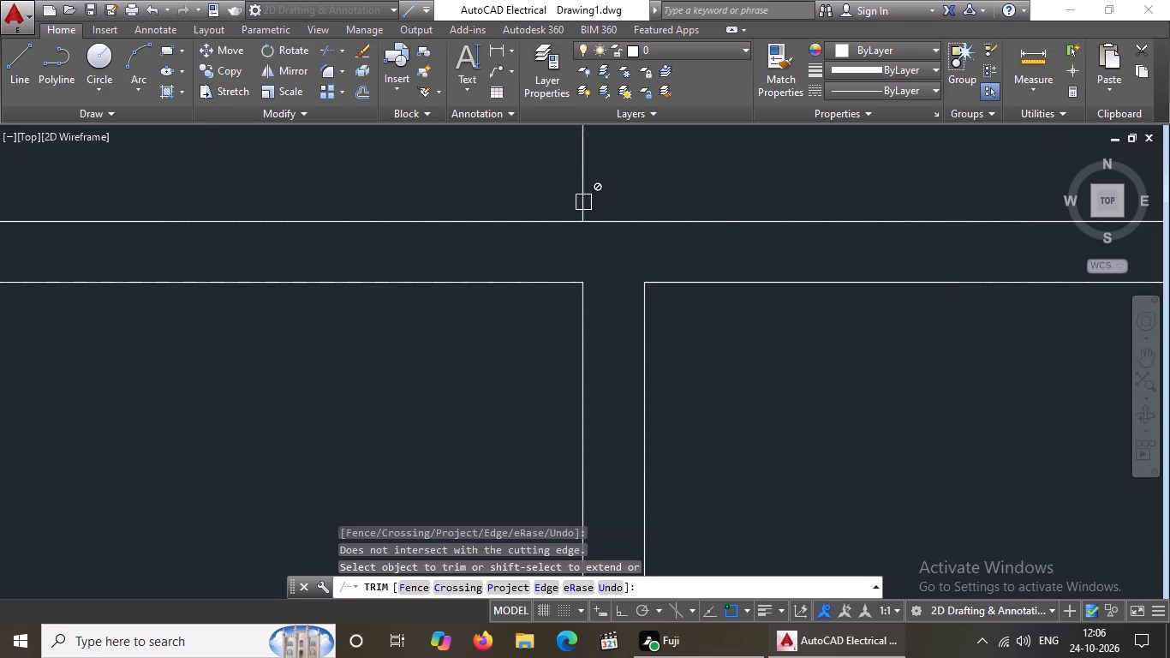
{"action": "scroll", "coordinate": [583, 202], "scroll_direction": "down", "scroll_amount": 4}
{"action": "scroll", "coordinate": [582, 188], "scroll_direction": "up", "scroll_amount": 1}
{"action": "key", "text": "Escape"}
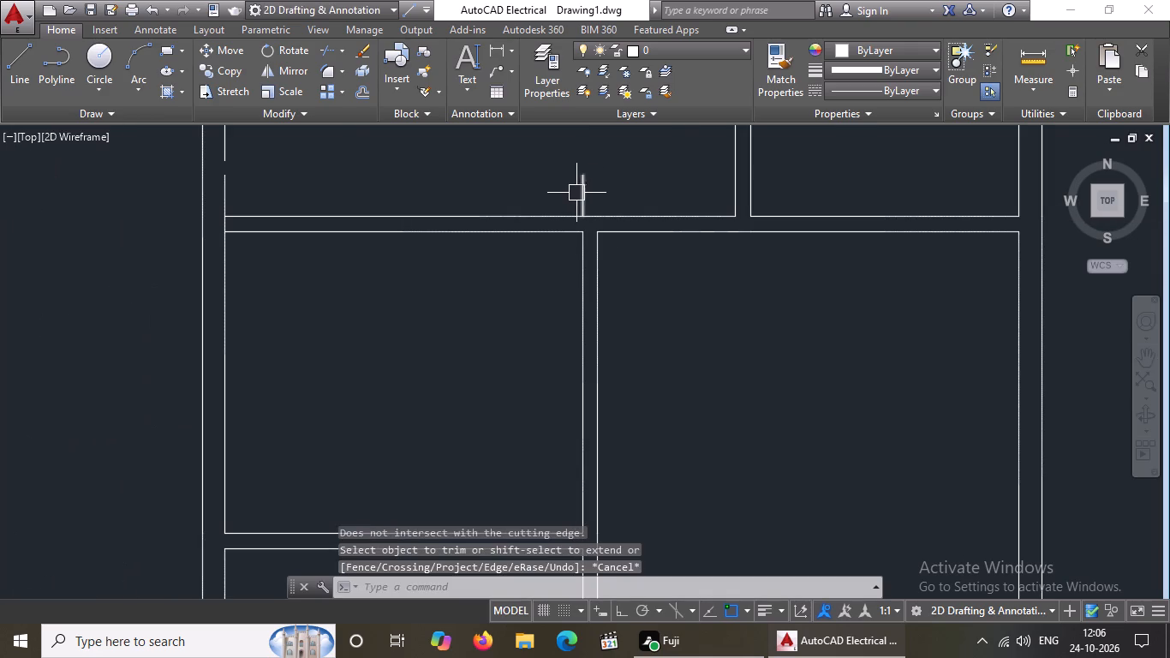
{"action": "left_click", "coordinate": [580, 191]}
{"action": "key", "text": "Delete"}
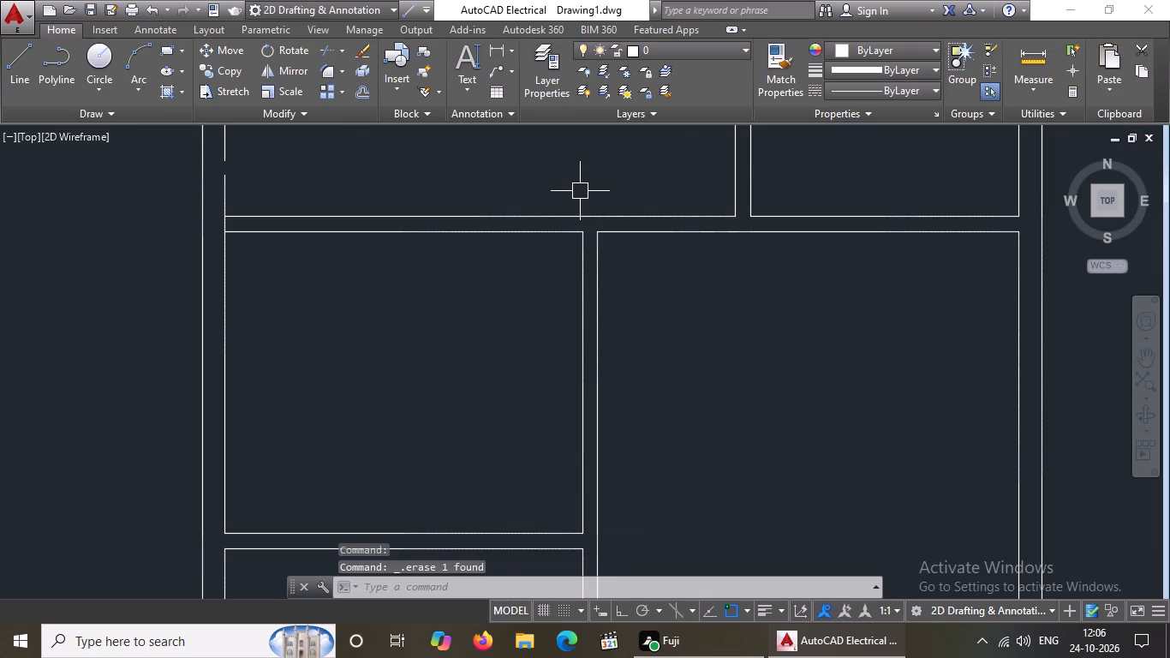
Extend the left outer wall's inner line down from the long top-left room to close its gap.
{"action": "scroll", "coordinate": [580, 191], "scroll_direction": "down", "scroll_amount": 3}
{"action": "scroll", "coordinate": [501, 170], "scroll_direction": "up", "scroll_amount": 3}
{"action": "key", "text": "Escape"}
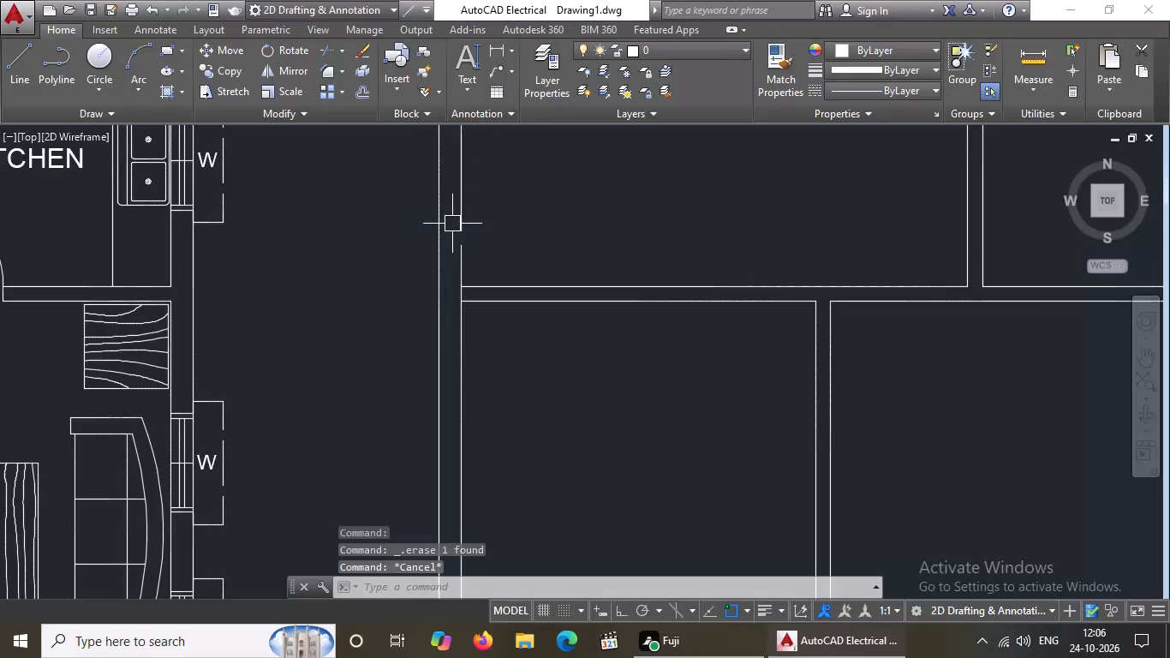
{"action": "type", "text": "EX"}
{"action": "key", "text": "space"}
{"action": "key", "text": "space"}
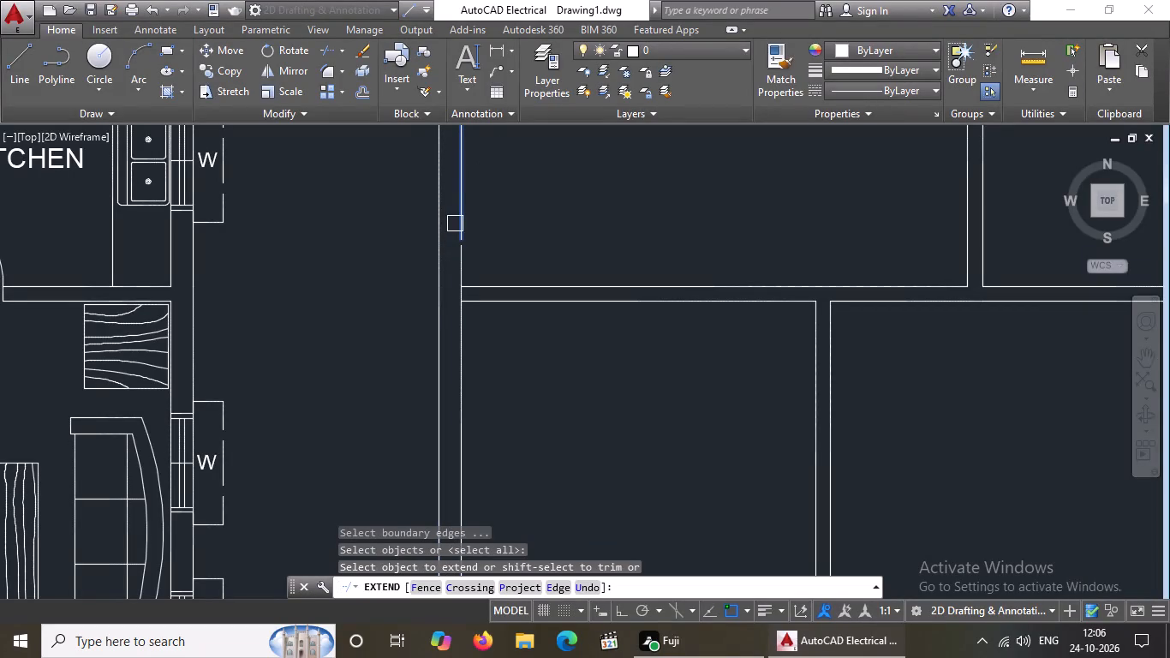
{"action": "left_click", "coordinate": [460, 221]}
{"action": "left_click", "coordinate": [461, 231]}
{"action": "key", "text": "Escape"}
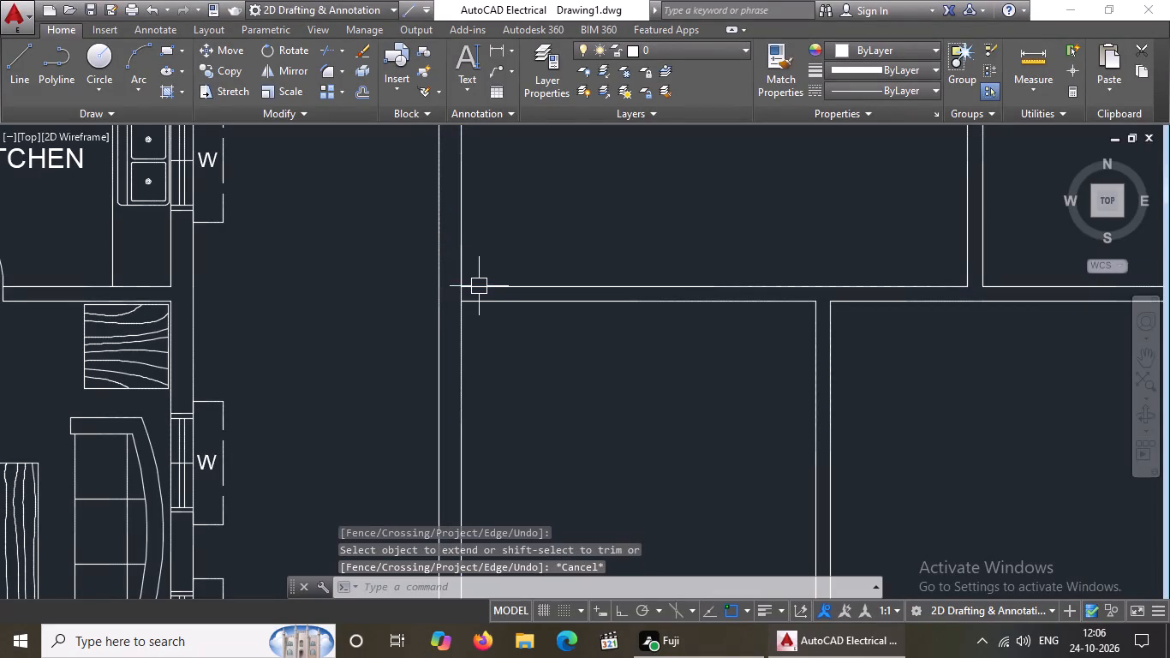
Trim the left outer wall's inner line between the two lines of the top partition.
{"action": "type", "text": "TR"}
{"action": "key", "text": "space"}
{"action": "key", "text": "space"}
{"action": "scroll", "coordinate": [459, 297], "scroll_direction": "up", "scroll_amount": 2}
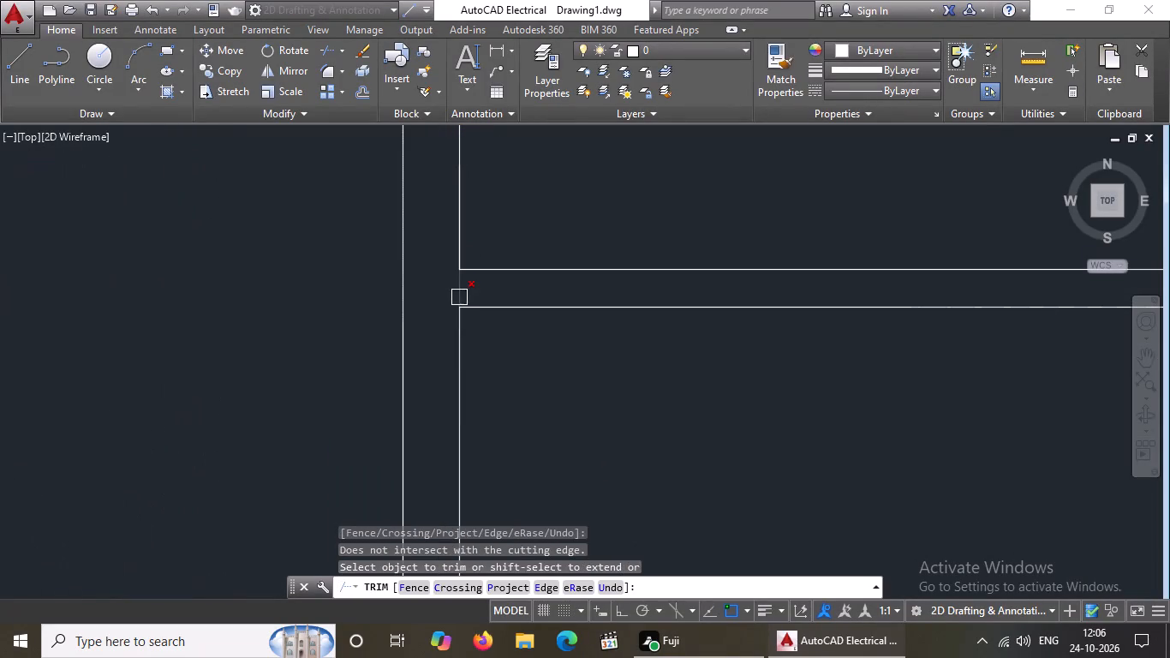
{"action": "left_click", "coordinate": [463, 291]}
{"action": "scroll", "coordinate": [508, 291], "scroll_direction": "down", "scroll_amount": 5}
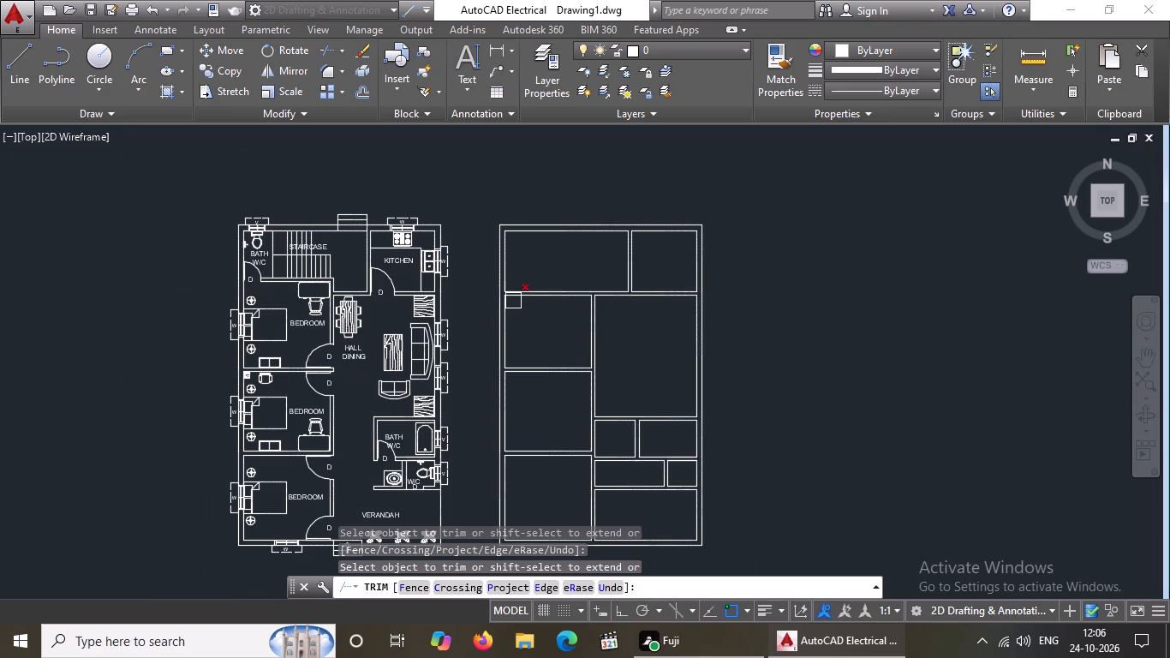
Examine the cleaned wall layout against the furnished plan, especially the small rooms above the bottom-right room.
{"action": "scroll", "coordinate": [514, 301], "scroll_direction": "down", "scroll_amount": 4}
{"action": "scroll", "coordinate": [540, 333], "scroll_direction": "up", "scroll_amount": 3}
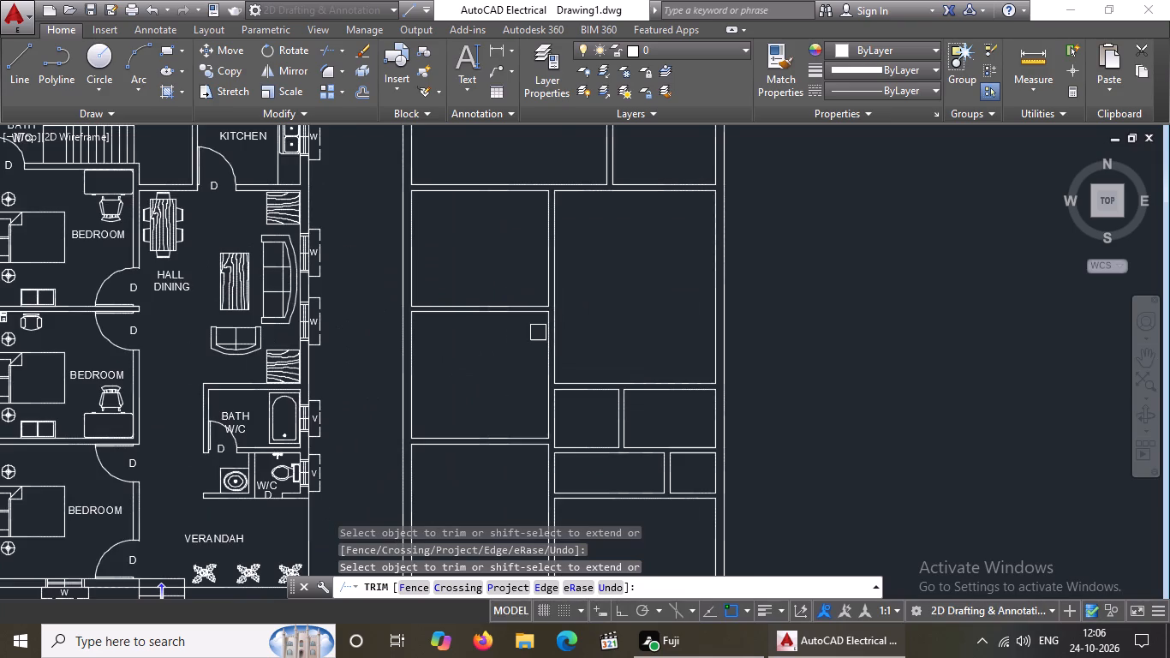
{"action": "scroll", "coordinate": [546, 342], "scroll_direction": "down", "scroll_amount": 3}
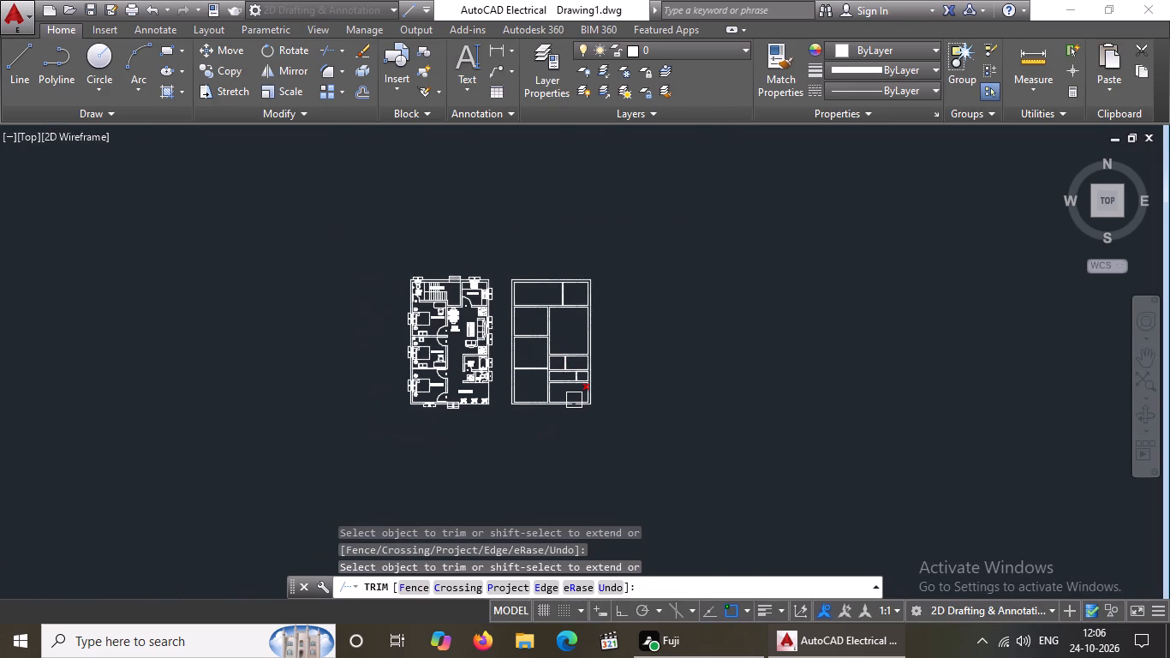
{"action": "scroll", "coordinate": [568, 374], "scroll_direction": "up", "scroll_amount": 4}
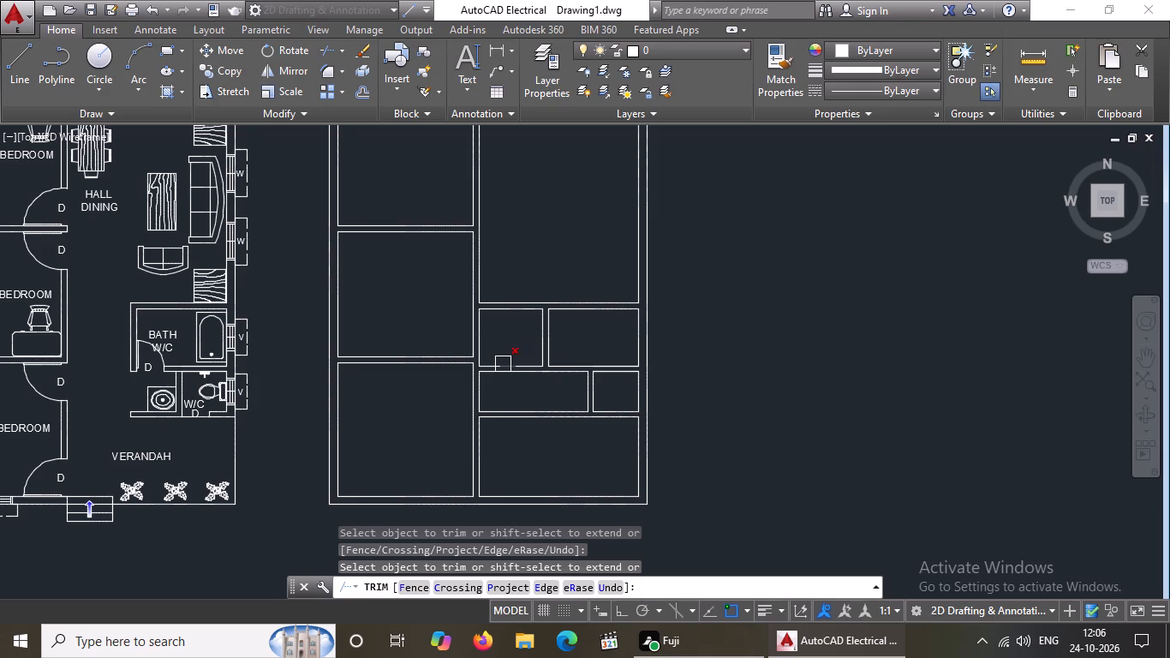
{"action": "scroll", "coordinate": [553, 362], "scroll_direction": "up", "scroll_amount": 2}
{"action": "scroll", "coordinate": [553, 362], "scroll_direction": "down", "scroll_amount": 3}
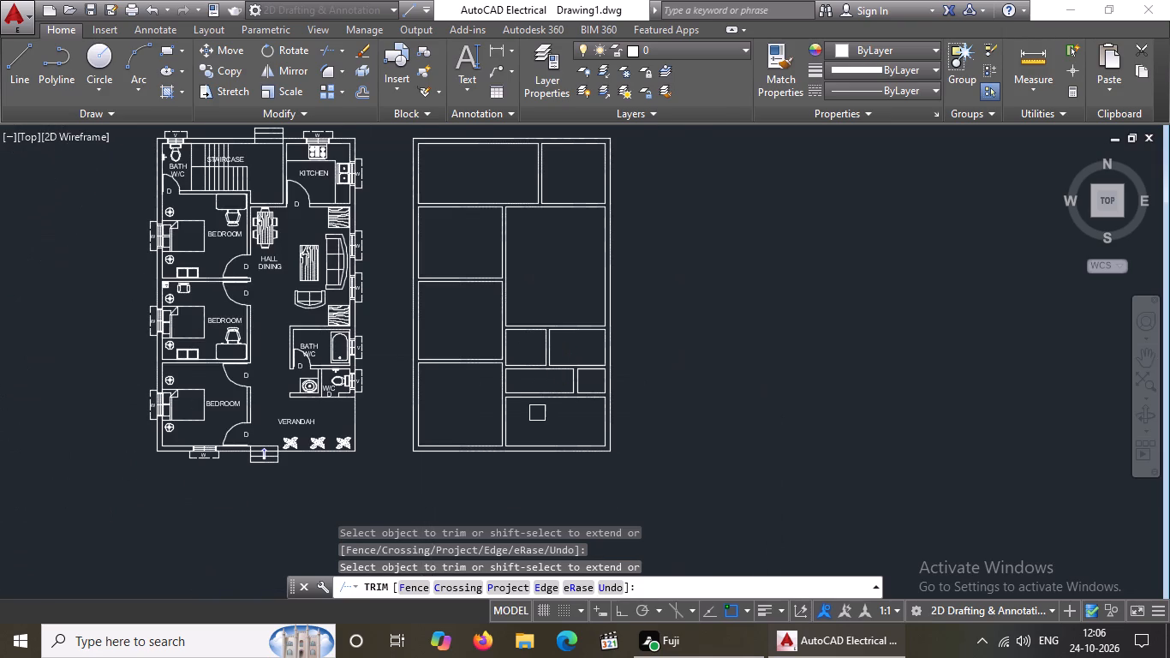
{"action": "key", "text": "Escape"}
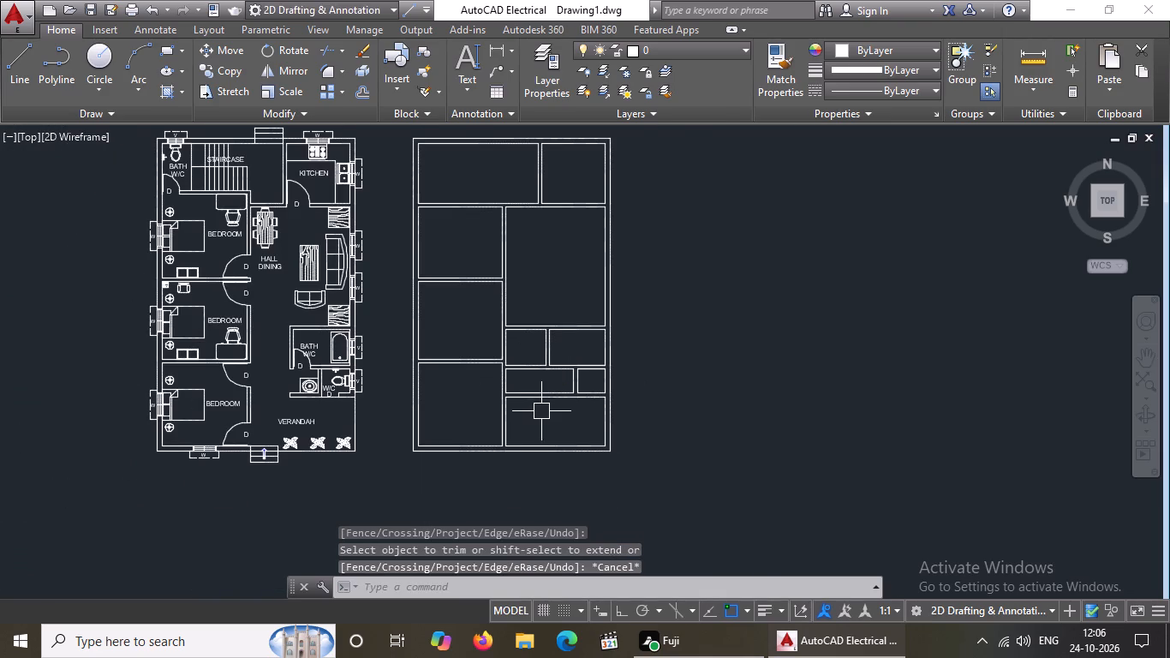
{"action": "scroll", "coordinate": [550, 362], "scroll_direction": "up", "scroll_amount": 3}
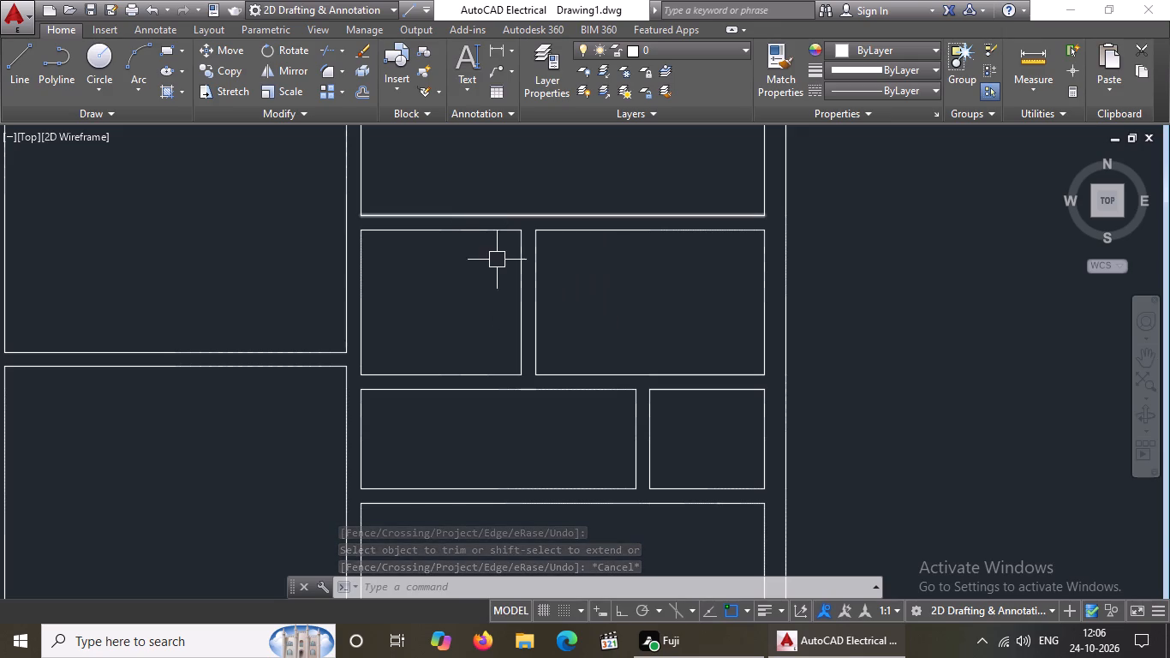
{"action": "scroll", "coordinate": [644, 460], "scroll_direction": "down", "scroll_amount": 3}
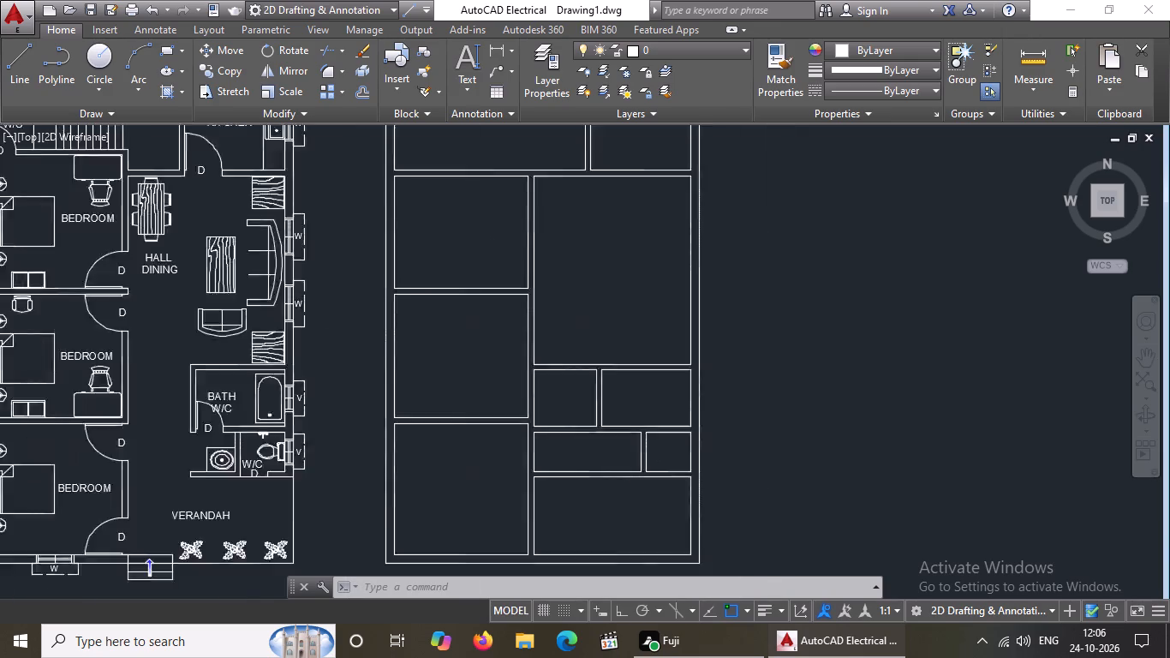
Erase both vertical lines of the partition between the two small rooms directly above the bottom-right room.
{"action": "scroll", "coordinate": [649, 464], "scroll_direction": "up", "scroll_amount": 6}
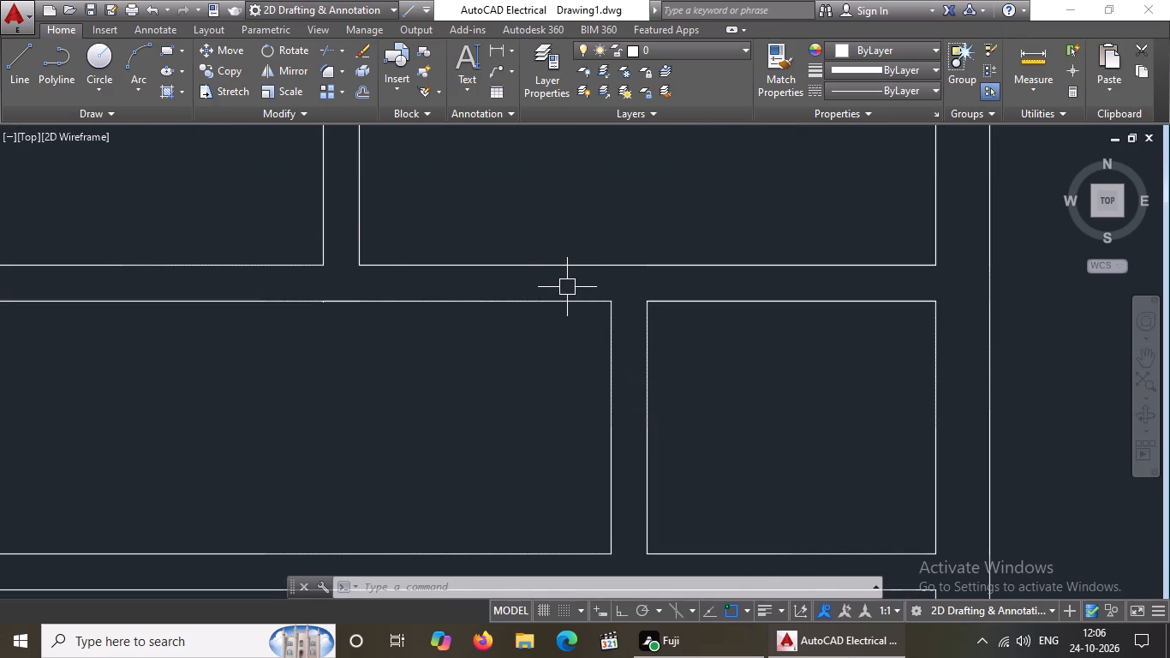
{"action": "left_click", "coordinate": [567, 286]}
{"action": "left_click", "coordinate": [708, 566]}
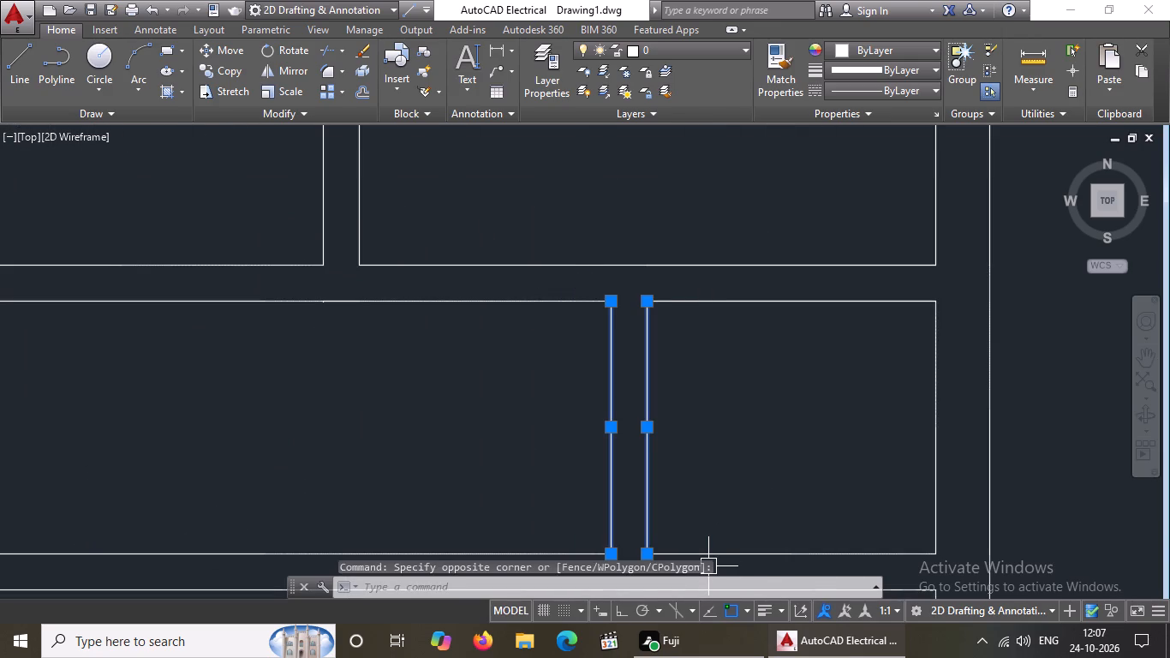
{"action": "key", "text": "Delete"}
Extend the upper and lower horizontal wall lines of the merged narrow room to close the gaps left by the partition.
{"action": "scroll", "coordinate": [568, 490], "scroll_direction": "down", "scroll_amount": 3}
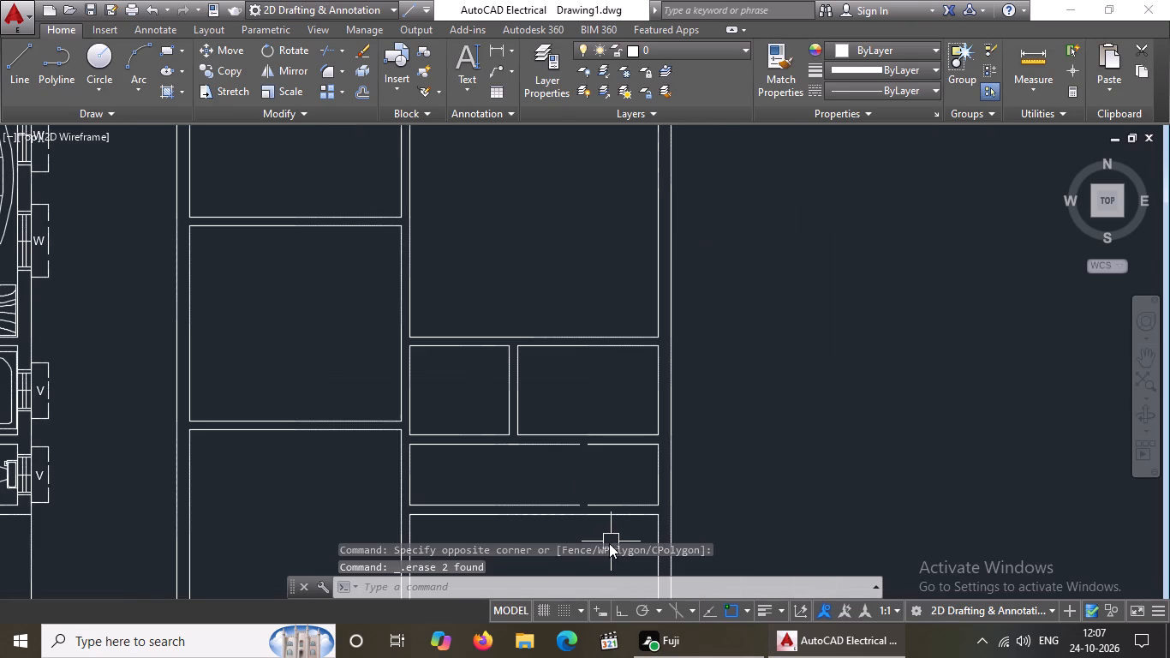
{"action": "middle_click_drag", "start_coordinate": [605, 503], "coordinate": [617, 443]}
{"action": "scroll", "coordinate": [638, 491], "scroll_direction": "up", "scroll_amount": 1}
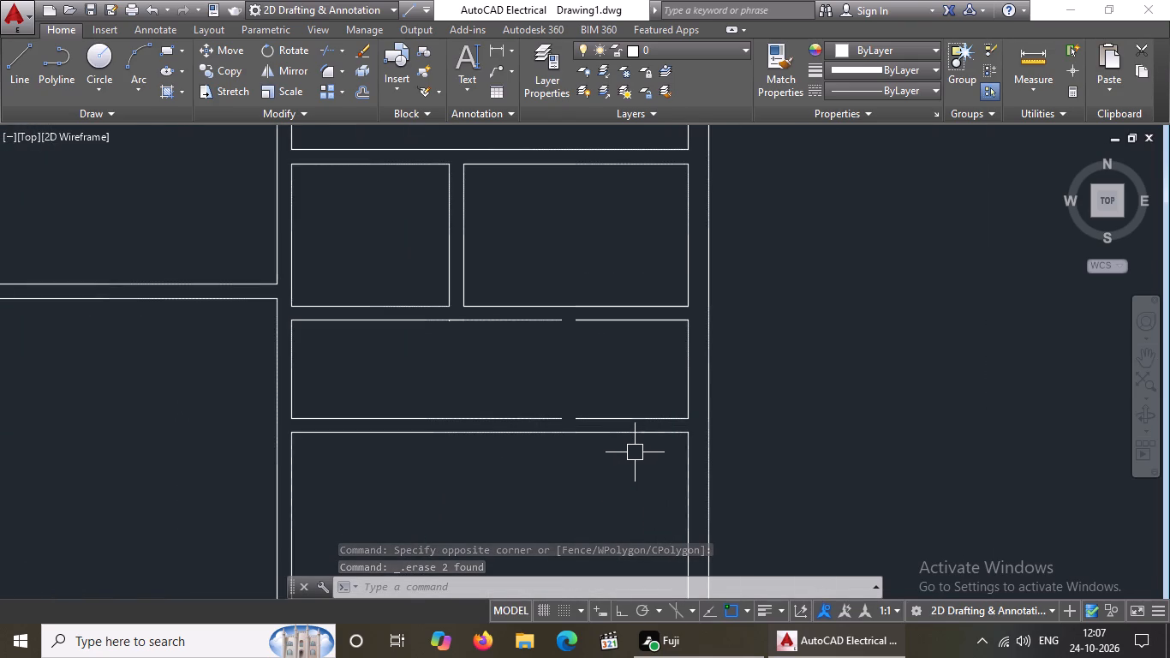
{"action": "scroll", "coordinate": [545, 441], "scroll_direction": "down", "scroll_amount": 1}
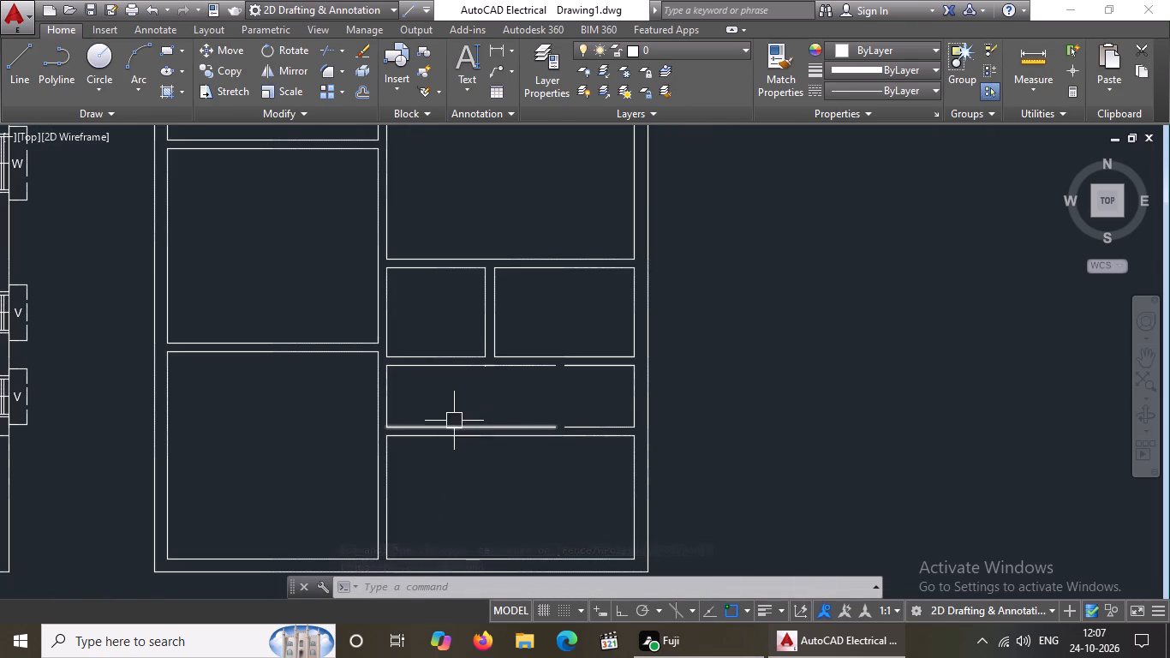
{"action": "key", "text": "Escape"}
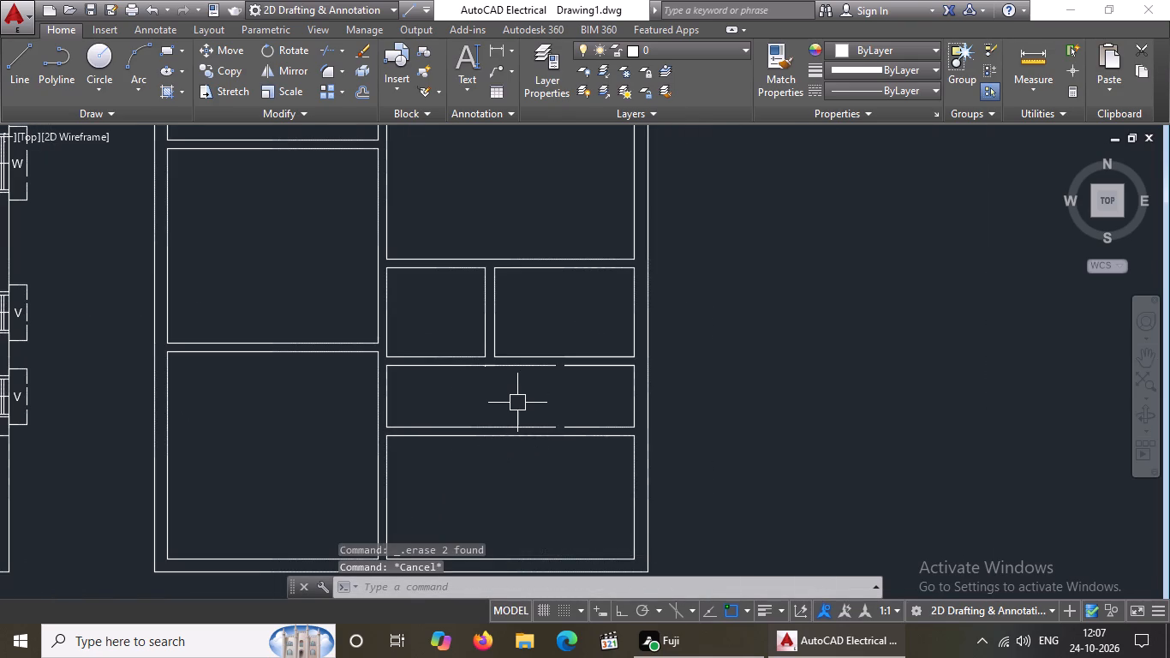
{"action": "type", "text": "EX"}
{"action": "key", "text": "space"}
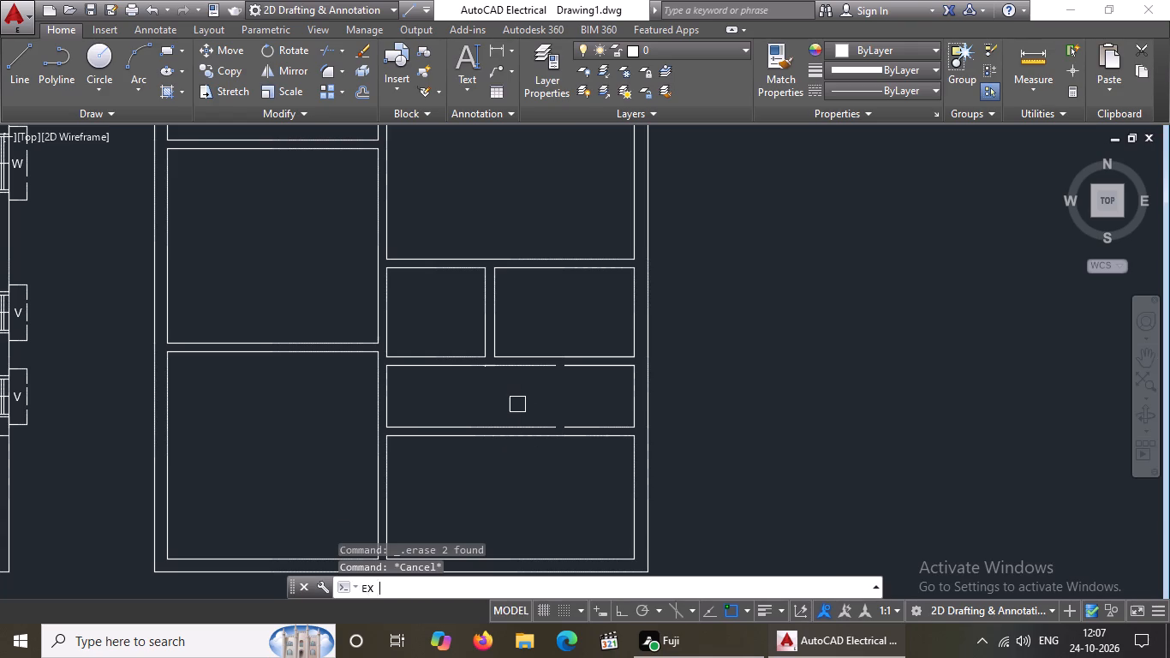
{"action": "key", "text": "space"}
{"action": "left_click", "coordinate": [551, 428]}
{"action": "left_click", "coordinate": [544, 369]}
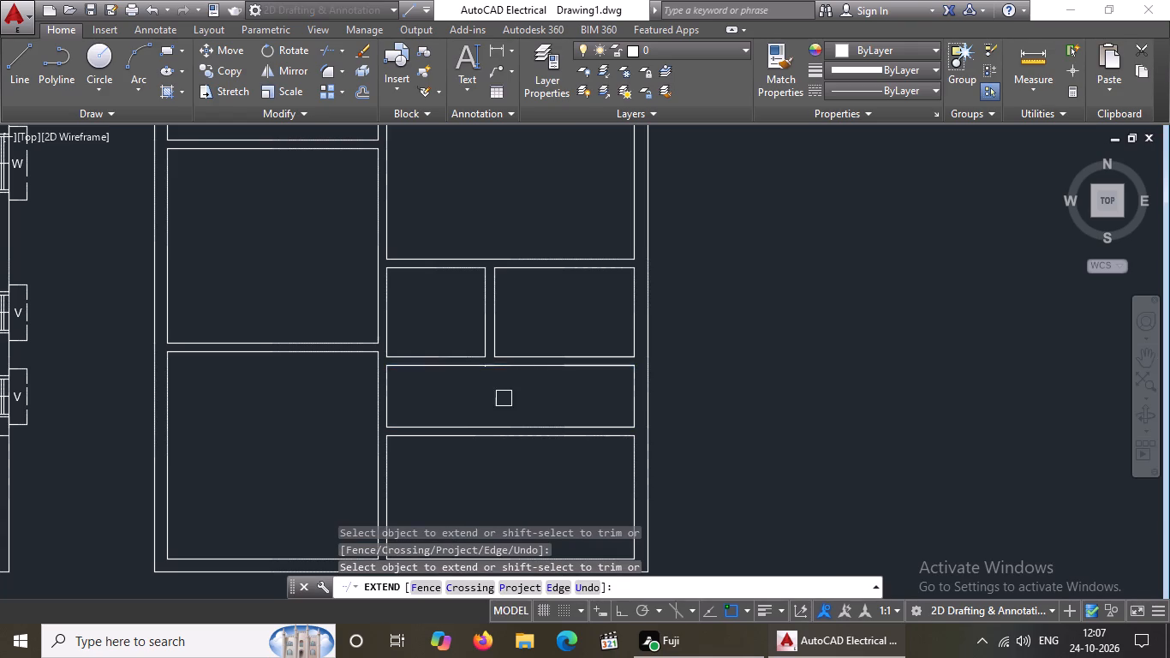
{"action": "scroll", "coordinate": [498, 403], "scroll_direction": "down", "scroll_amount": 5}
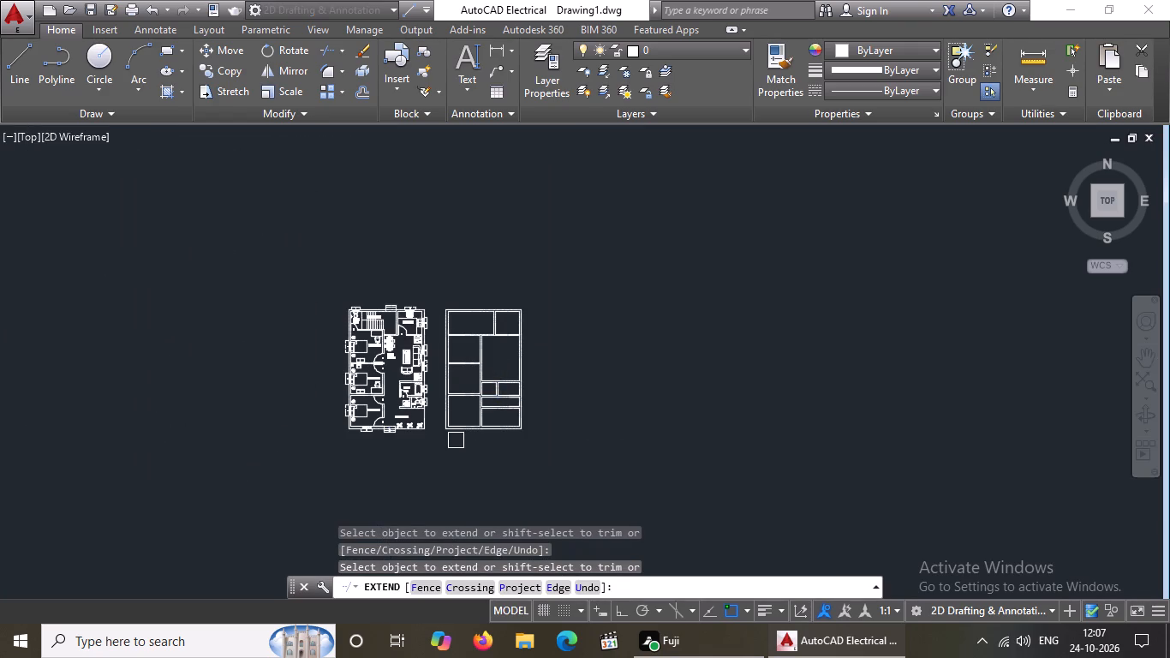
{"action": "scroll", "coordinate": [469, 427], "scroll_direction": "up", "scroll_amount": 2}
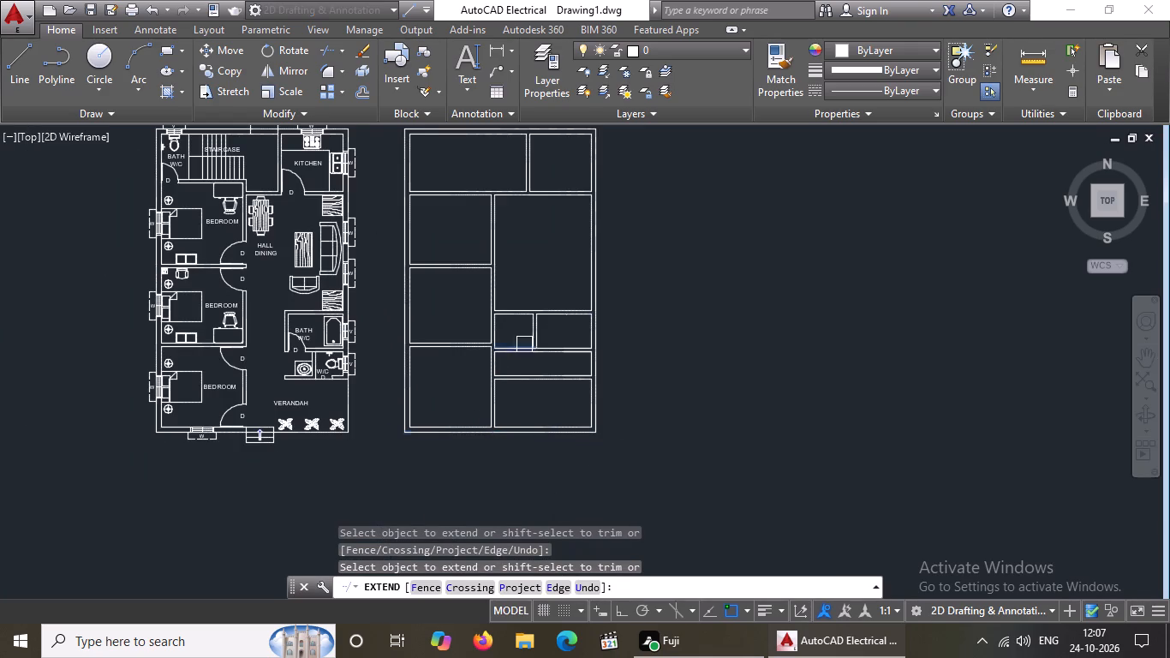
{"action": "key", "text": "Escape"}
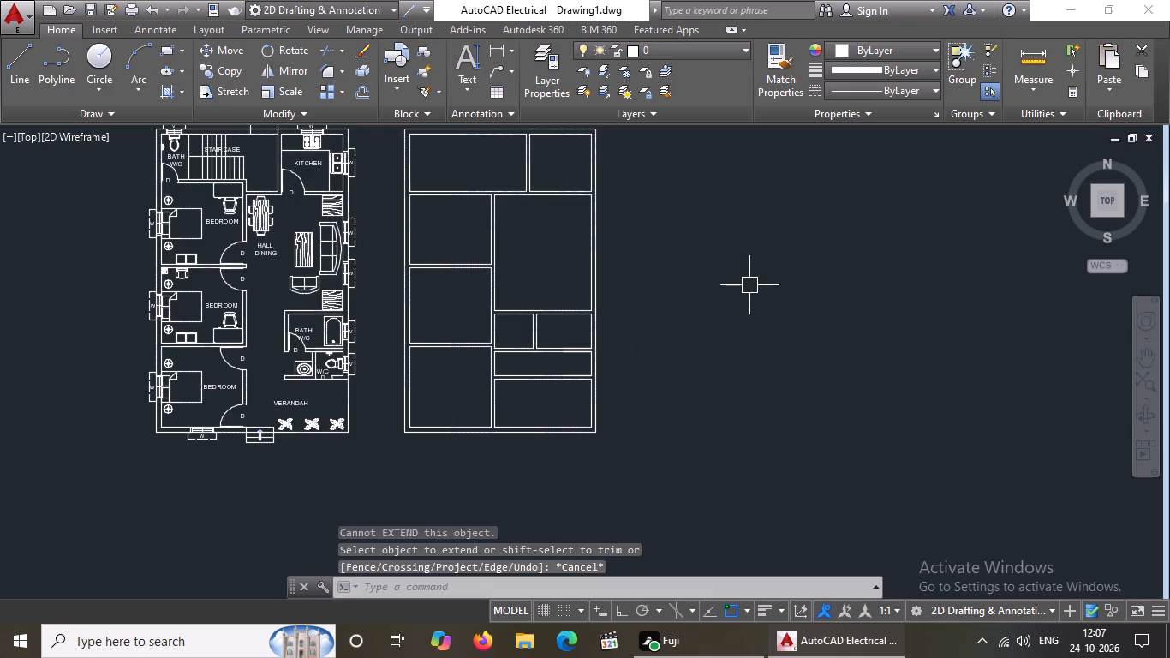
Draw vertical construction lines through the outer and inner corners of the furnished plan's bottom-left outer wall.
{"action": "scroll", "coordinate": [174, 439], "scroll_direction": "up", "scroll_amount": 1}
{"action": "middle_click_drag", "start_coordinate": [170, 434], "coordinate": [176, 422]}
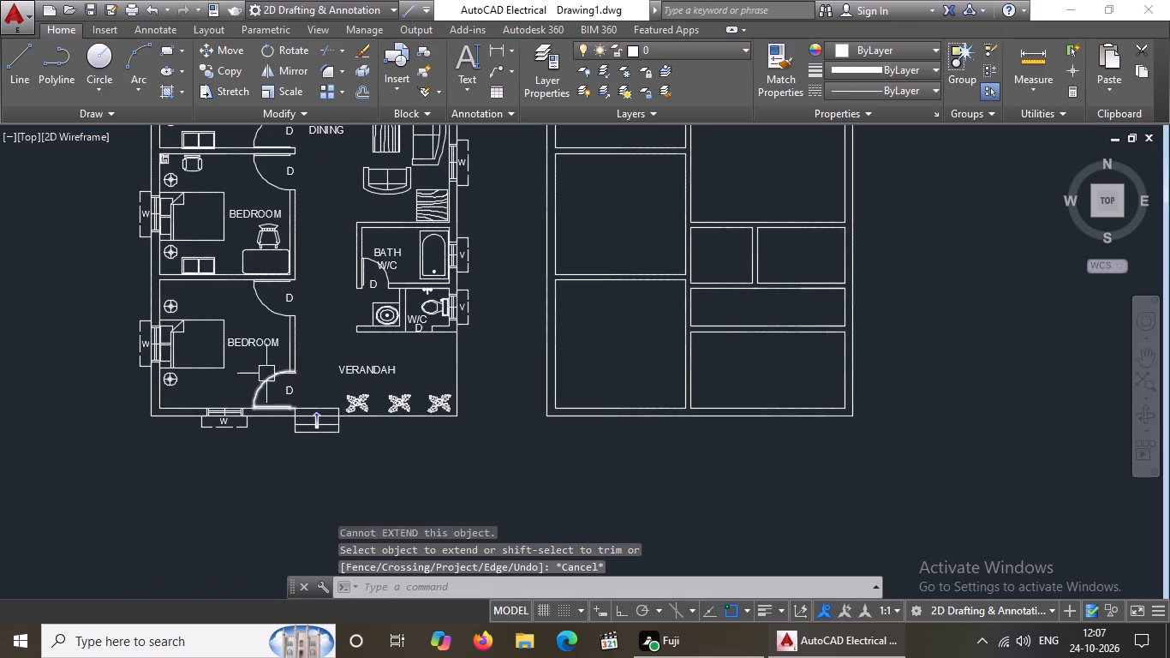
{"action": "scroll", "coordinate": [289, 505], "scroll_direction": "up", "scroll_amount": 1}
{"action": "scroll", "coordinate": [277, 405], "scroll_direction": "down", "scroll_amount": 2}
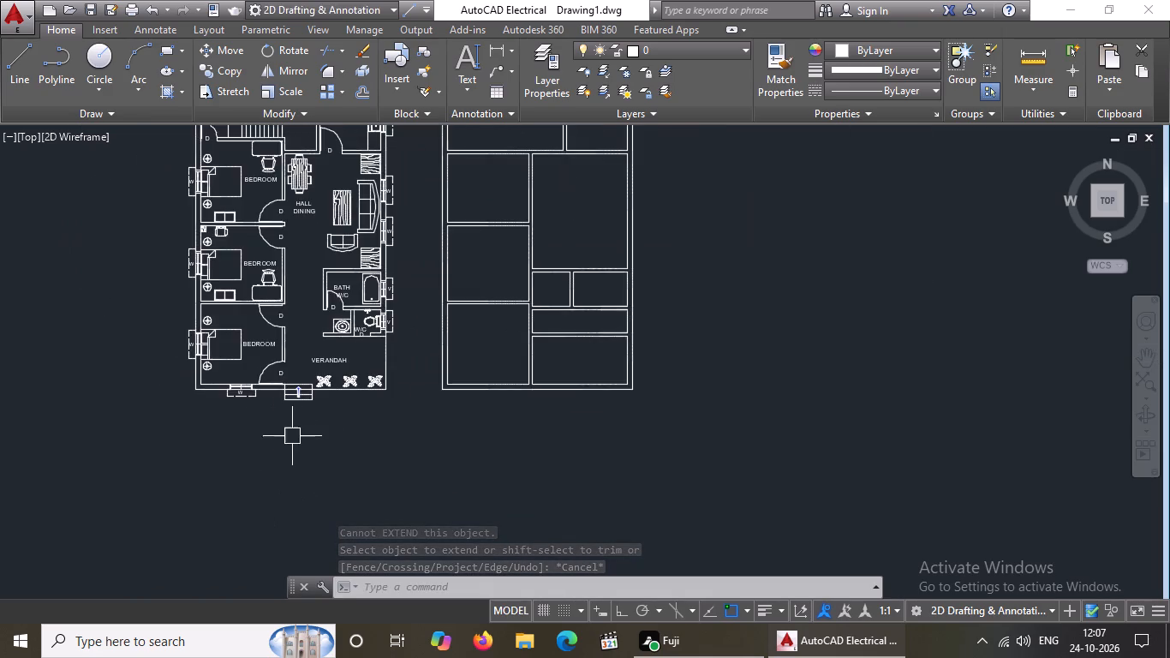
{"action": "scroll", "coordinate": [292, 428], "scroll_direction": "up", "scroll_amount": 2}
{"action": "key", "text": "Escape"}
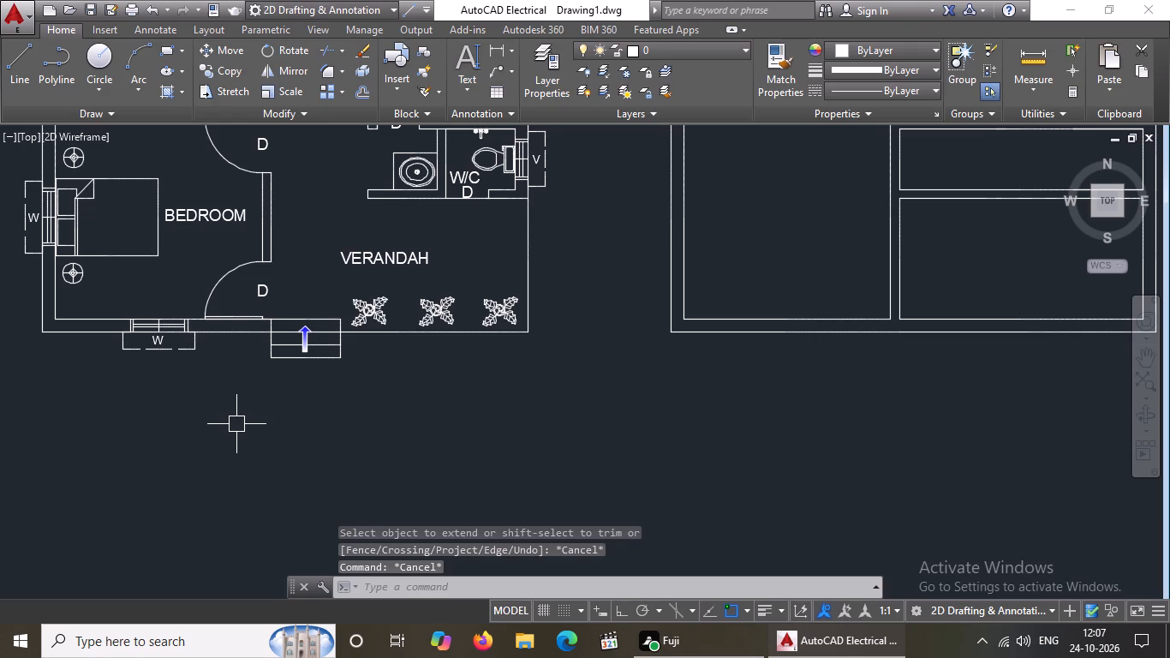
{"action": "key", "text": "x"}
{"action": "key", "text": "l"}
{"action": "key", "text": "space"}
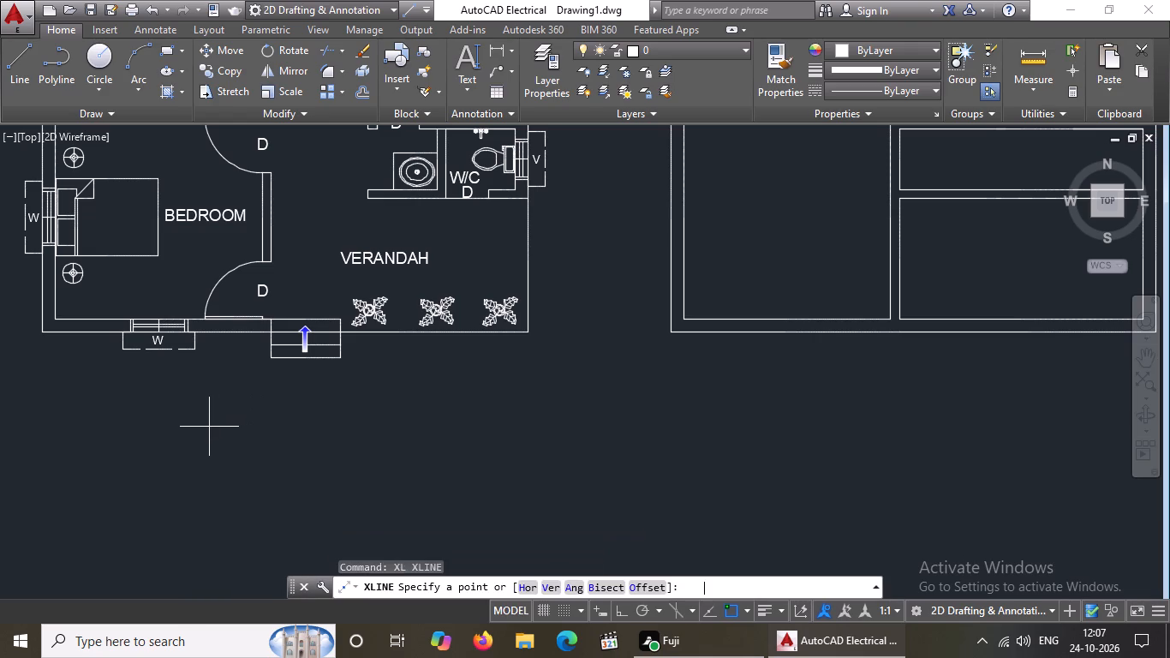
{"action": "type", "text": "V"}
{"action": "key", "text": "space"}
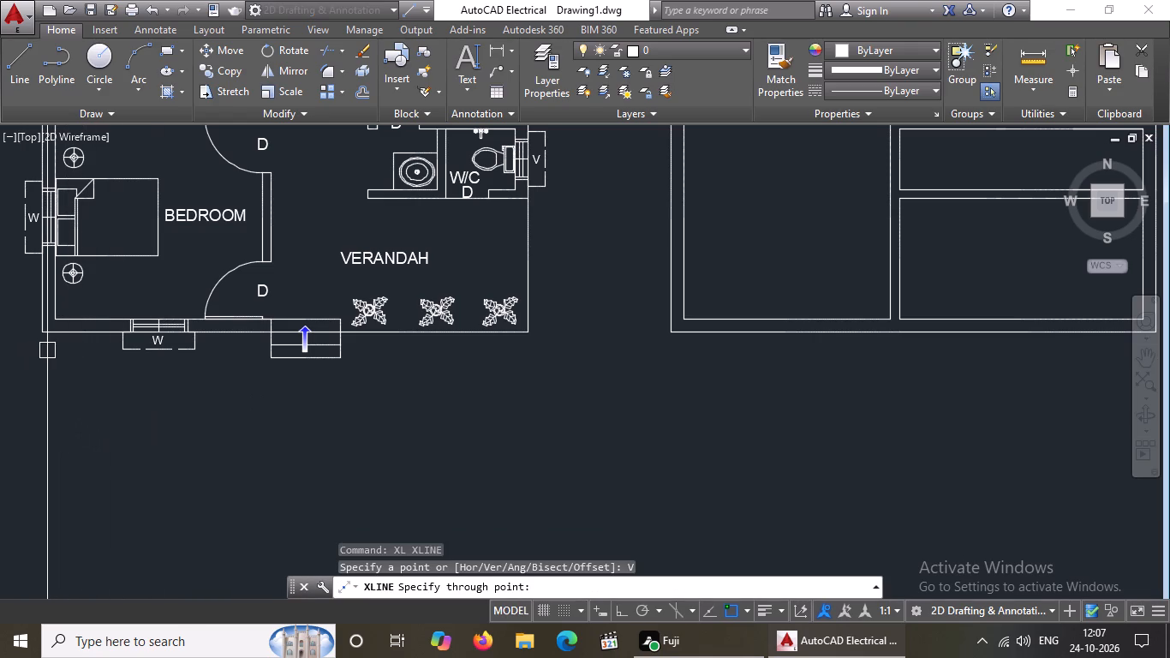
{"action": "scroll", "coordinate": [214, 387], "scroll_direction": "down", "scroll_amount": 3}
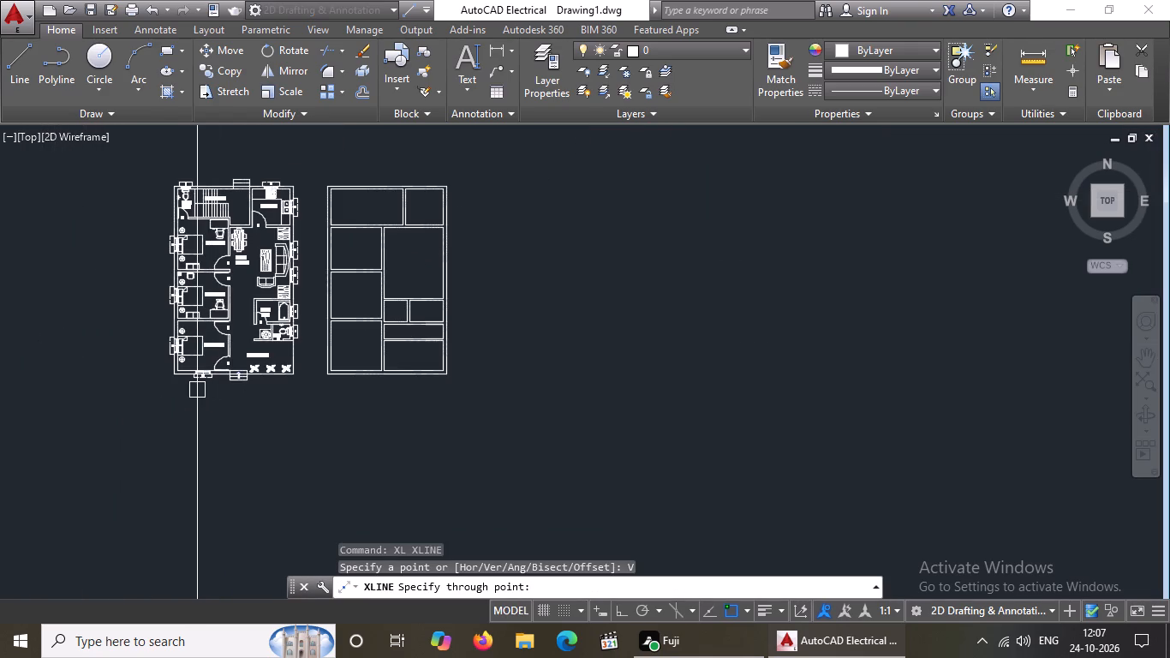
{"action": "scroll", "coordinate": [188, 373], "scroll_direction": "up", "scroll_amount": 3}
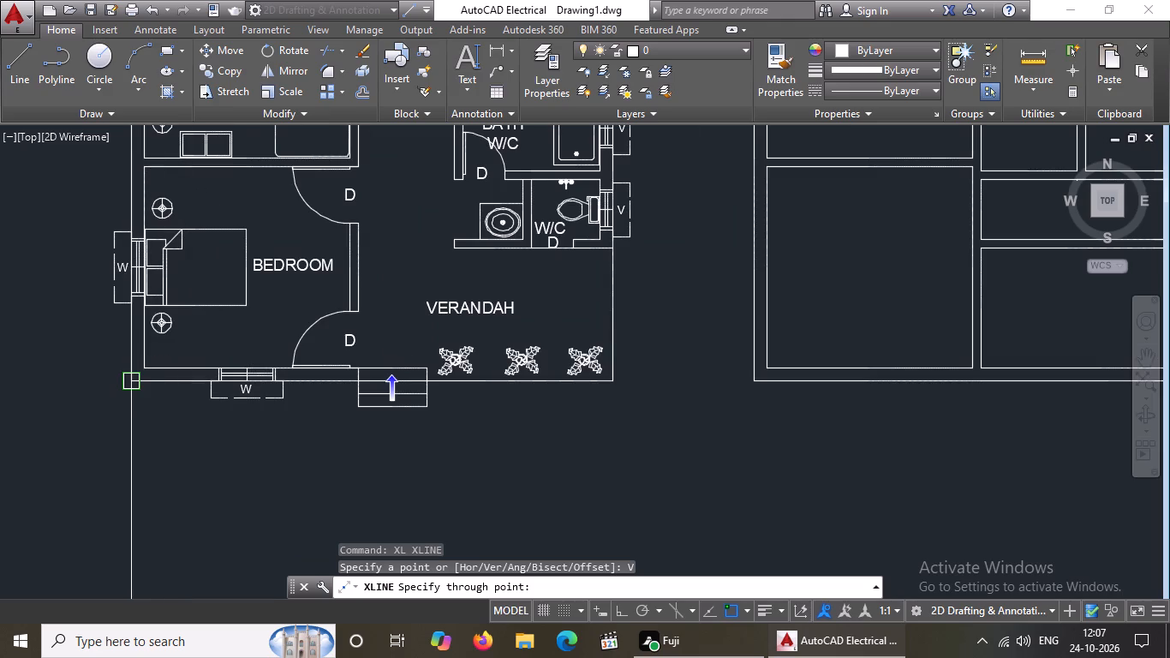
{"action": "left_click", "coordinate": [130, 380]}
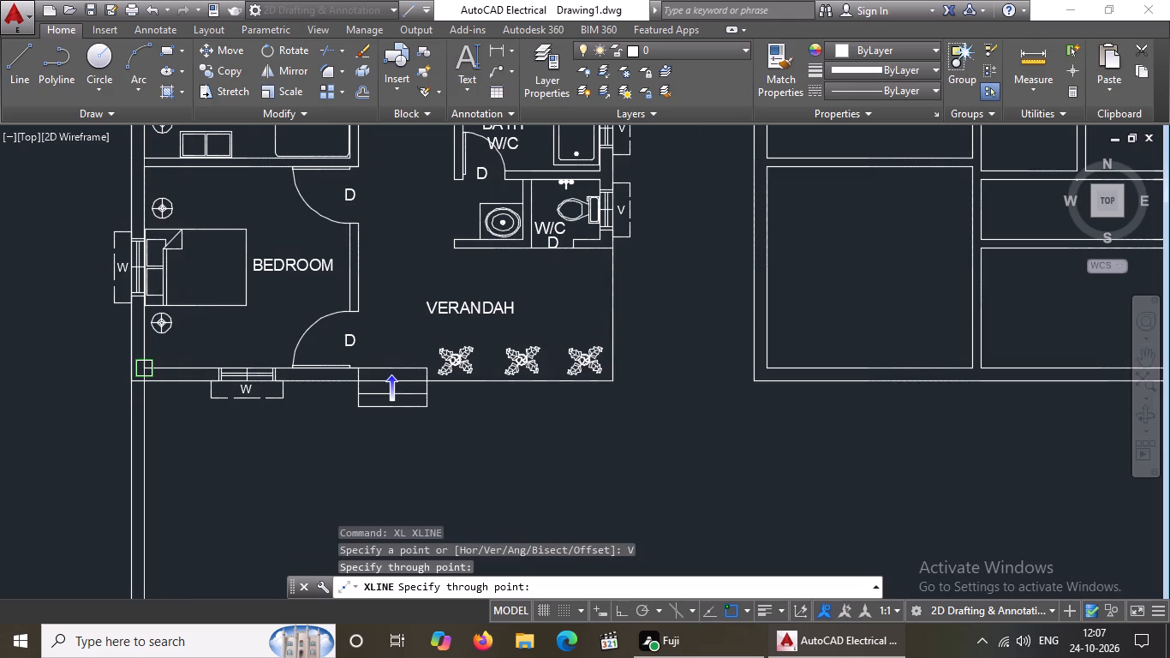
{"action": "left_click", "coordinate": [142, 369]}
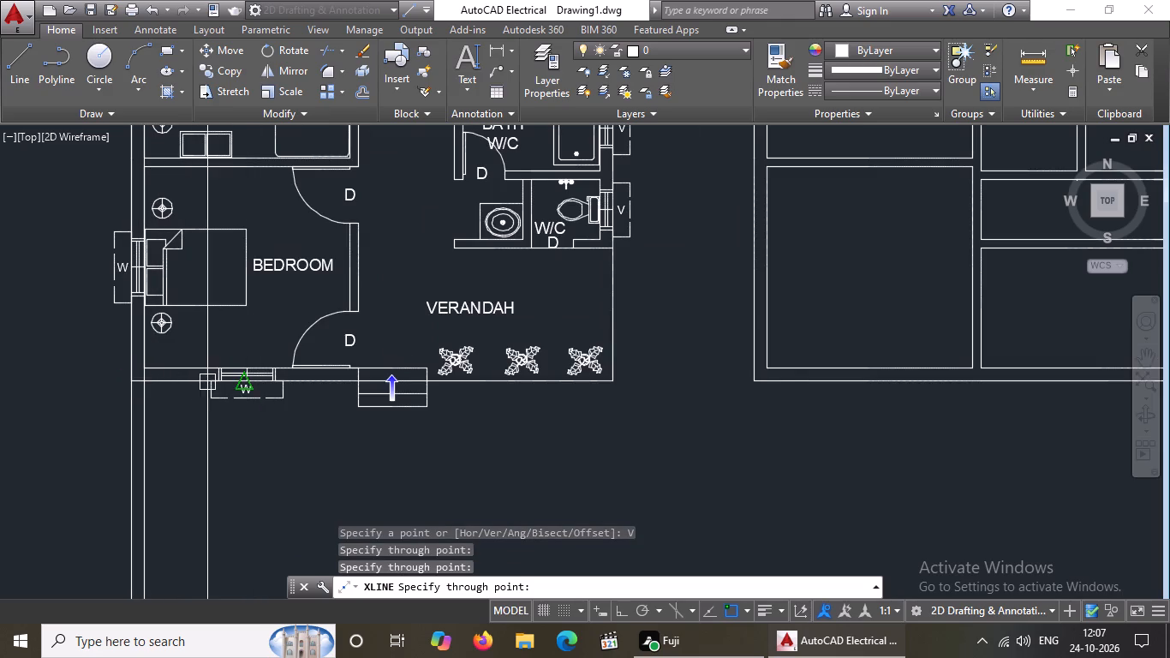
Add vertical construction lines through the bottom bedroom window's sunshade edges, both edges of its glazed opening, and its centre.
{"action": "scroll", "coordinate": [205, 380], "scroll_direction": "up", "scroll_amount": 3}
{"action": "left_click", "coordinate": [225, 395]}
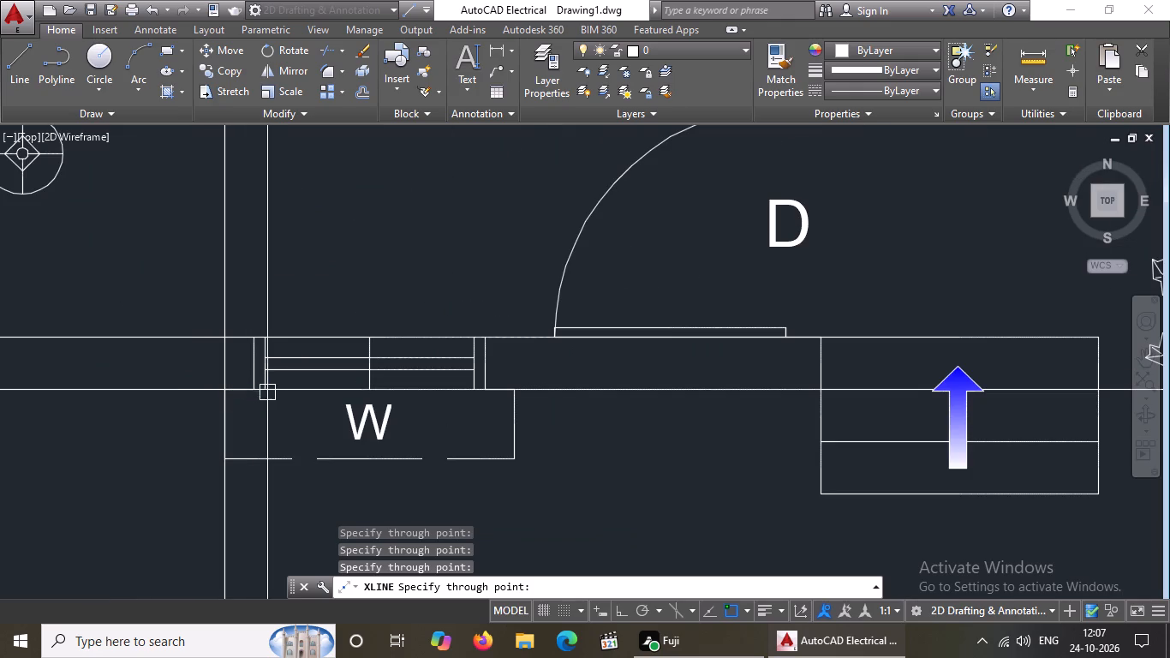
{"action": "left_click", "coordinate": [267, 390]}
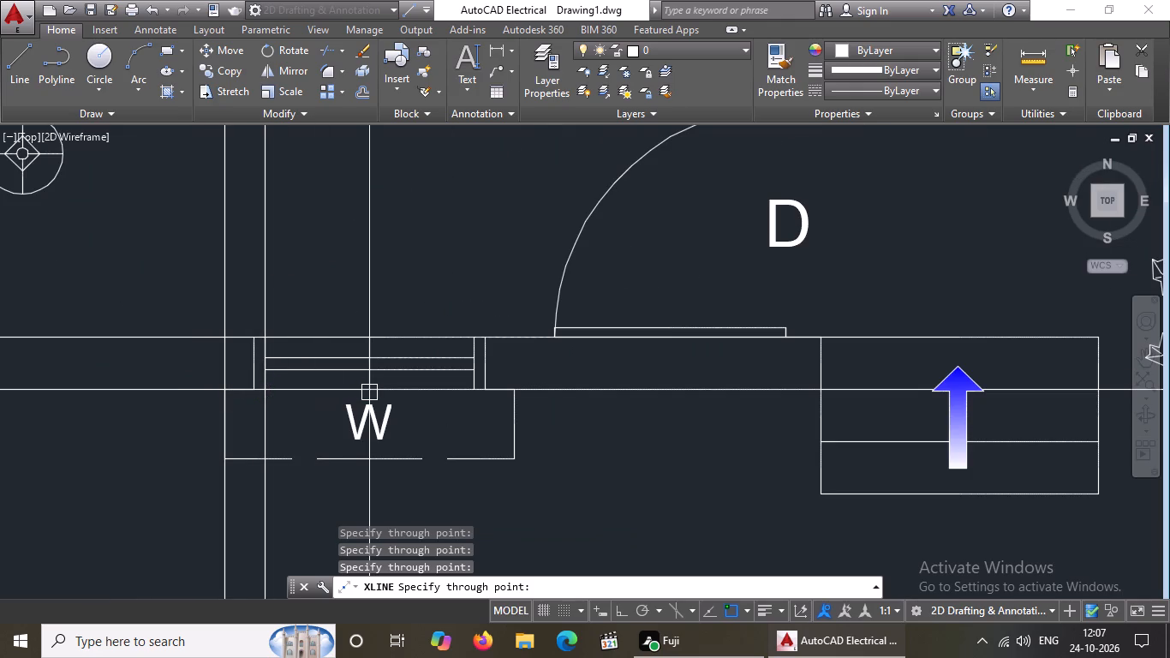
{"action": "left_click", "coordinate": [372, 391]}
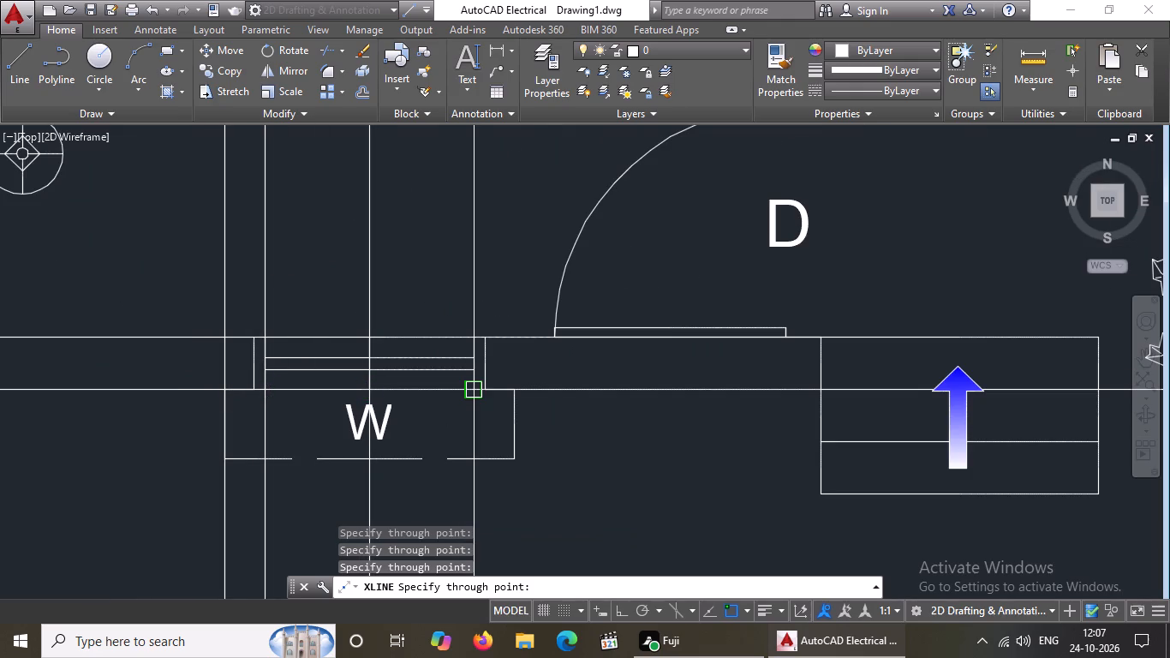
{"action": "left_click", "coordinate": [473, 386]}
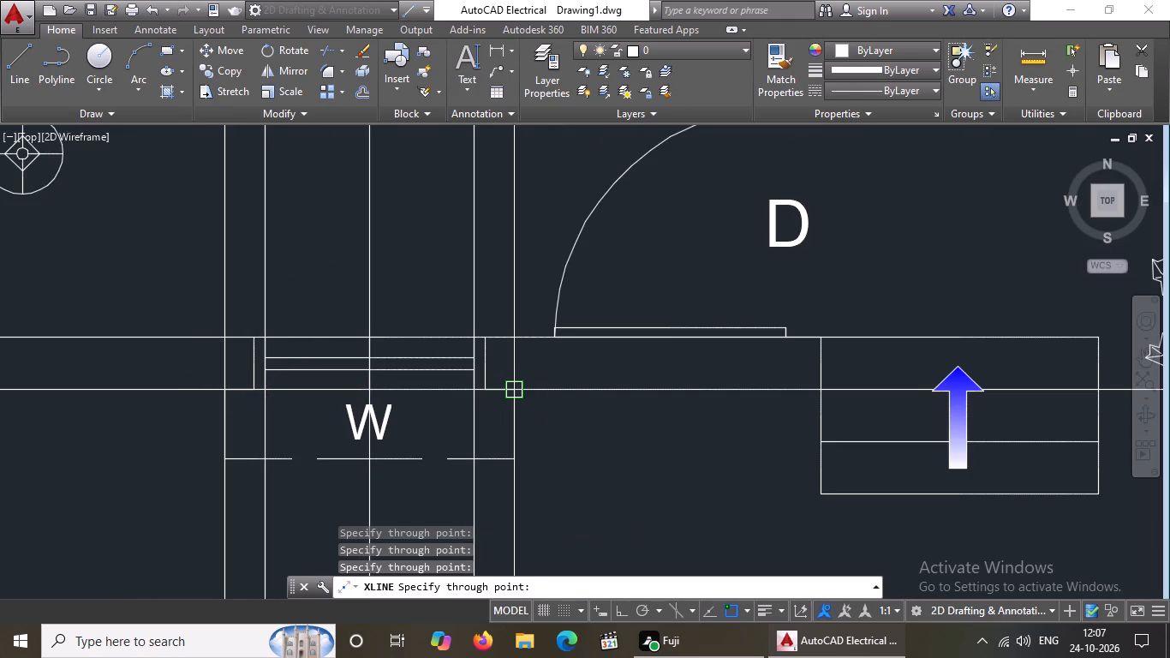
{"action": "left_click", "coordinate": [513, 390]}
Add vertical construction lines through both side edges of the entrance steps at the verandah.
{"action": "scroll", "coordinate": [522, 386], "scroll_direction": "down", "scroll_amount": 4}
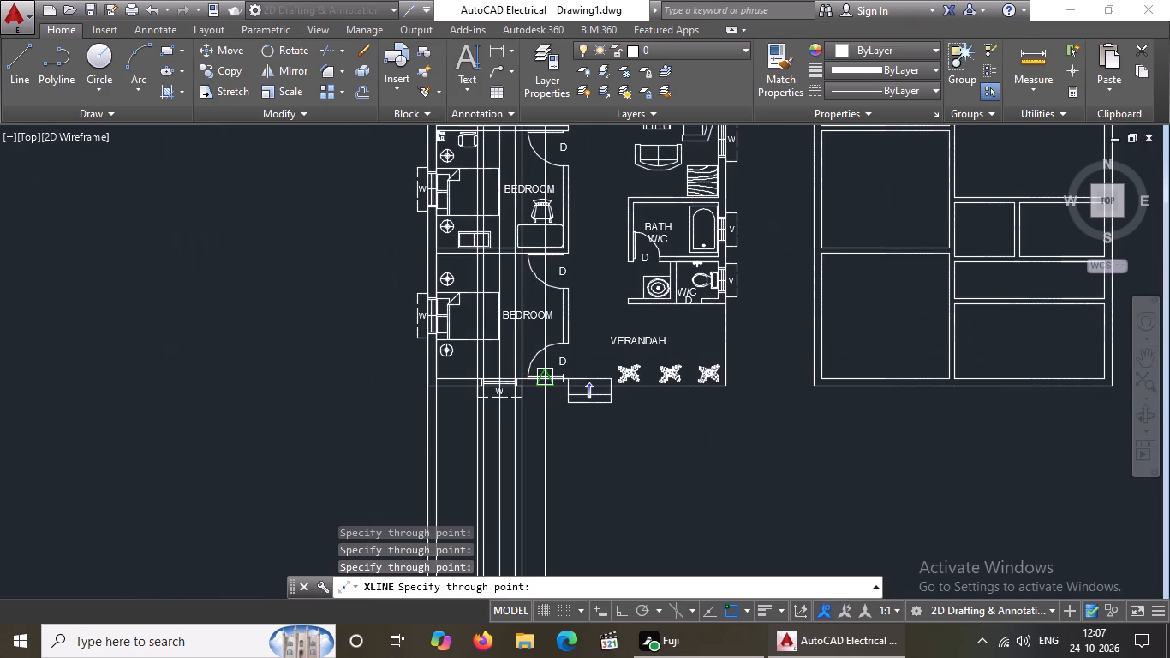
{"action": "scroll", "coordinate": [548, 385], "scroll_direction": "up", "scroll_amount": 4}
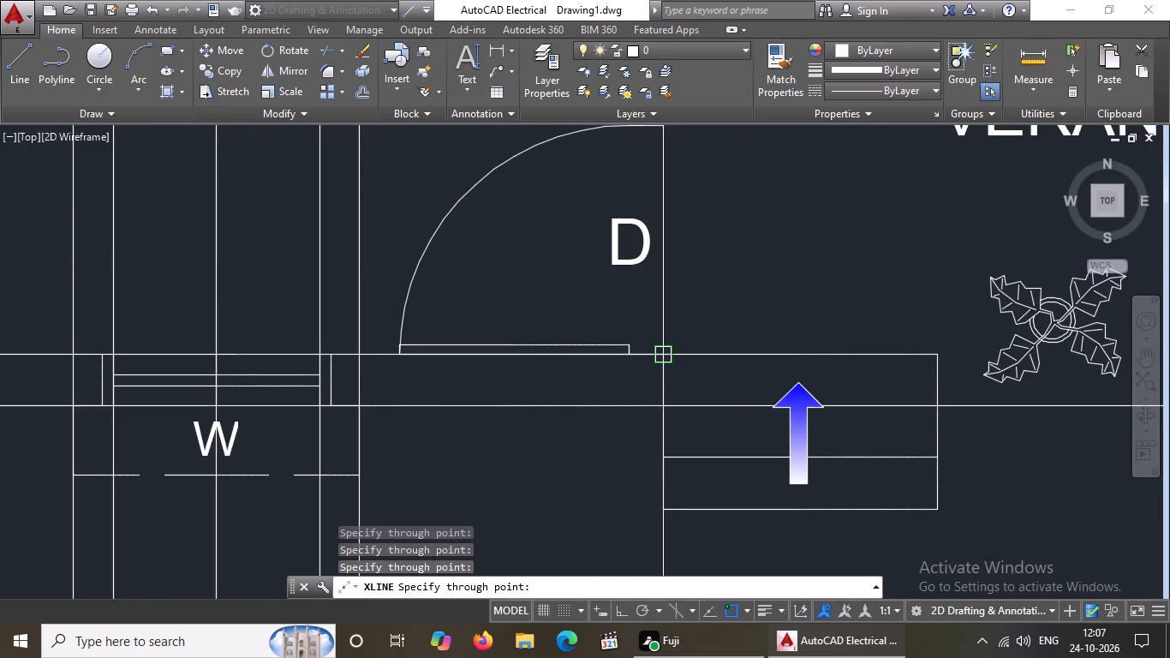
{"action": "left_click", "coordinate": [670, 357]}
{"action": "left_click_drag", "start_coordinate": [942, 357], "coordinate": [919, 364]}
Add vertical construction lines through the inner and outer faces of the furnished plan's right outer wall beside the W/C.
{"action": "scroll", "coordinate": [851, 365], "scroll_direction": "down", "scroll_amount": 4}
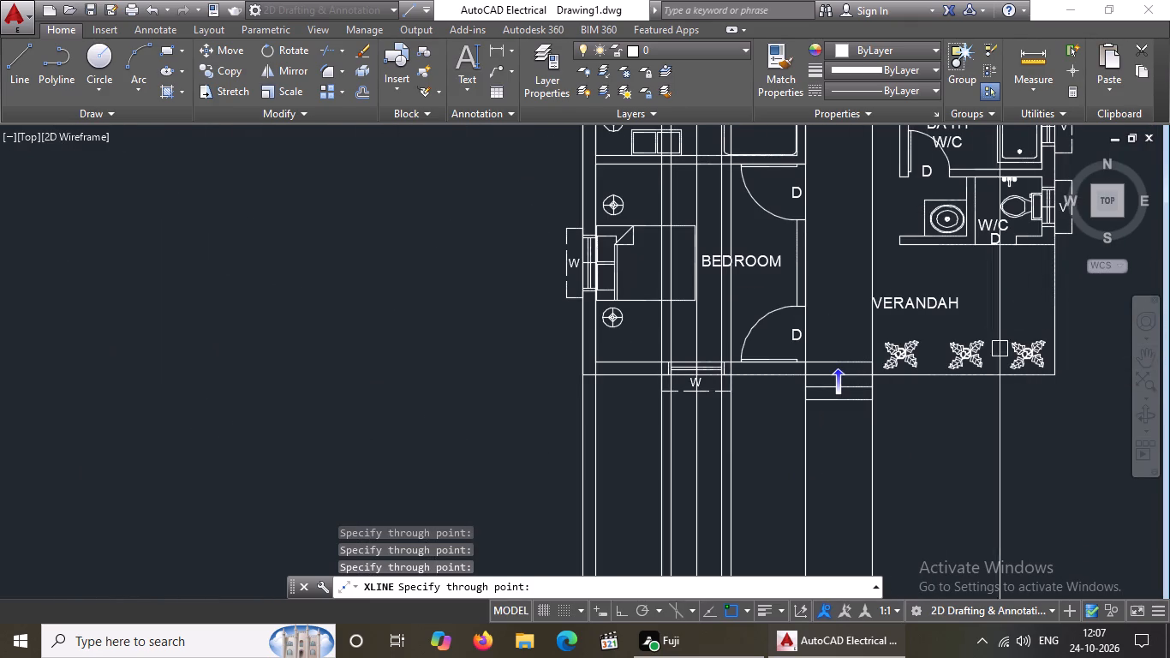
{"action": "middle_click_drag", "start_coordinate": [1037, 265], "coordinate": [954, 364]}
{"action": "scroll", "coordinate": [955, 363], "scroll_direction": "up", "scroll_amount": 2}
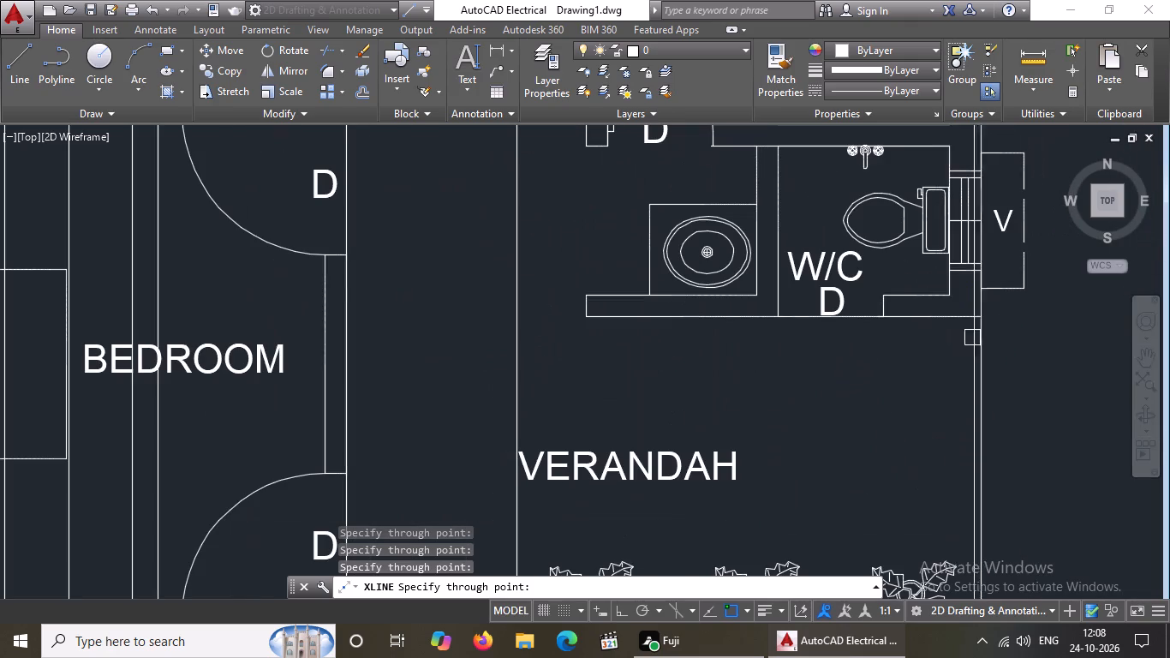
{"action": "left_click", "coordinate": [948, 291]}
{"action": "left_click_drag", "start_coordinate": [984, 311], "coordinate": [976, 322]}
{"action": "scroll", "coordinate": [886, 389], "scroll_direction": "down", "scroll_amount": 4}
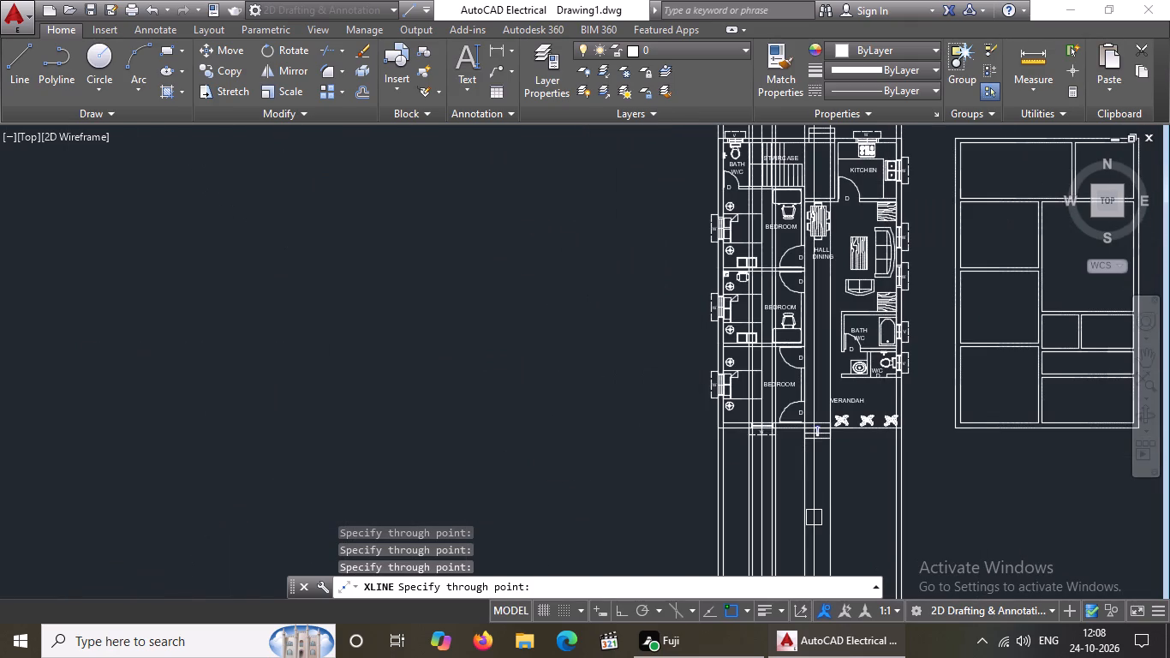
{"action": "middle_click_drag", "start_coordinate": [844, 525], "coordinate": [778, 472]}
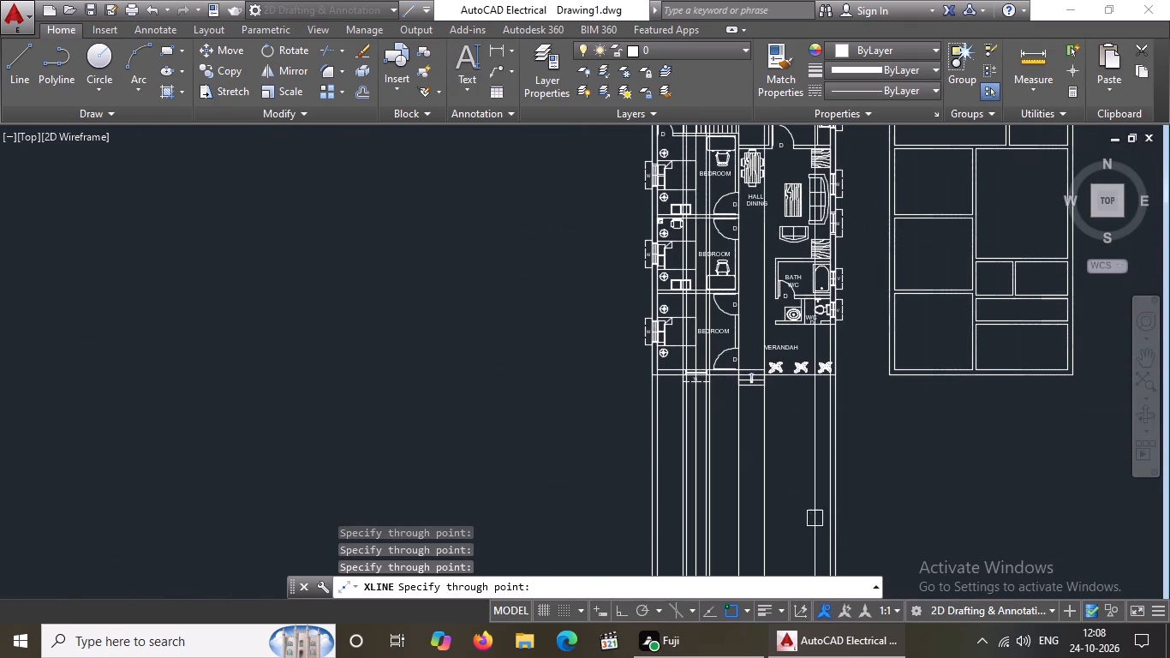
{"action": "middle_click_drag", "start_coordinate": [809, 512], "coordinate": [774, 454]}
{"action": "scroll", "coordinate": [771, 458], "scroll_direction": "up", "scroll_amount": 1}
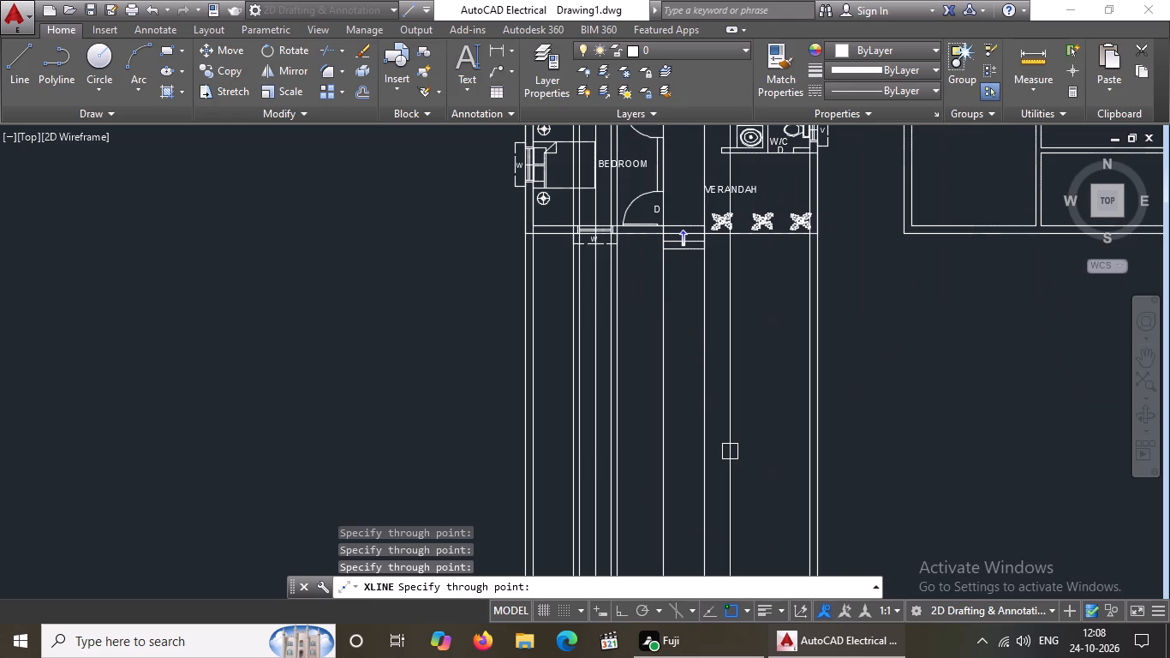
{"action": "key", "text": "Escape"}
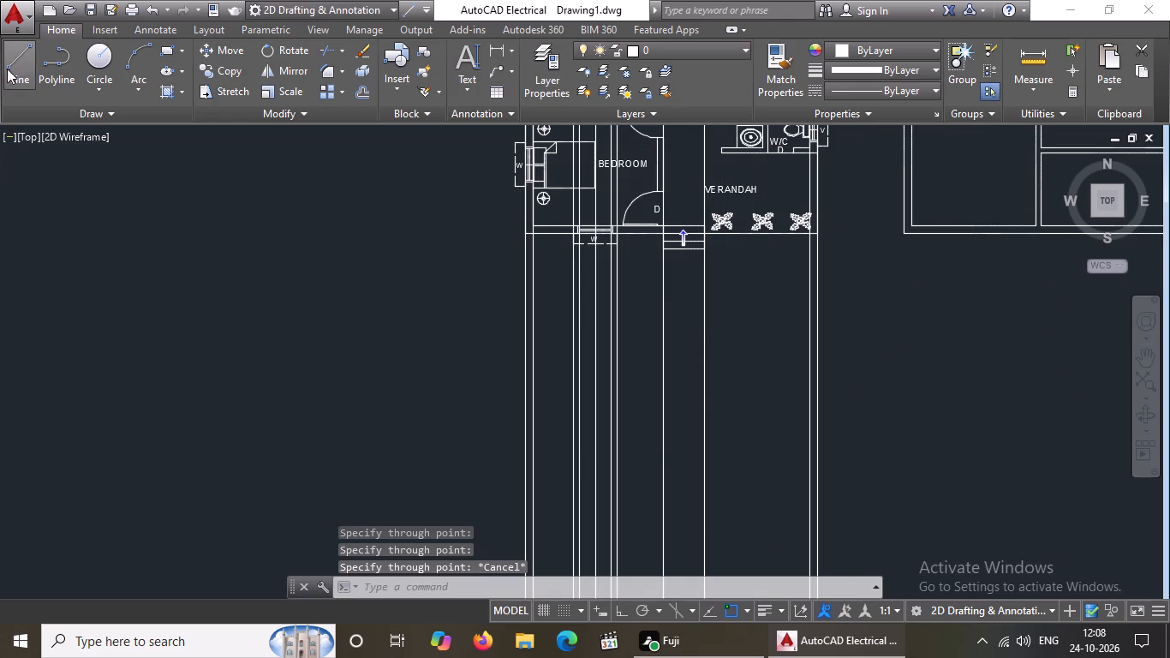
Turn on Ortho and draw a horizontal line about 30' long across all the vertical construction lines below the furnished plan.
{"action": "left_click", "coordinate": [10, 66]}
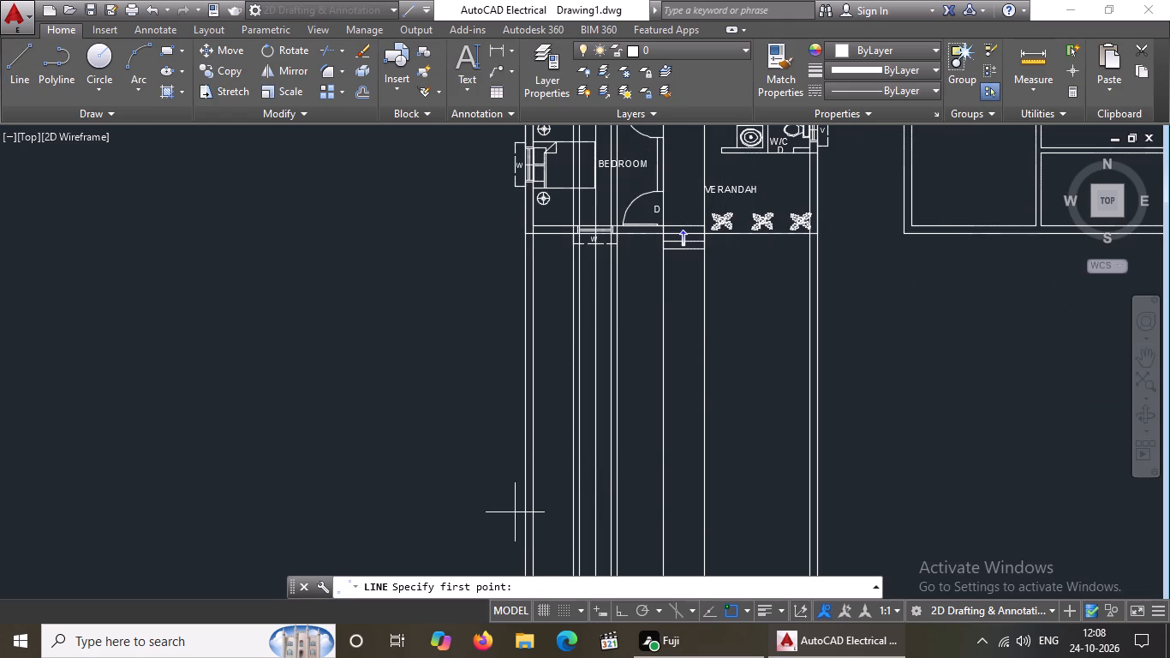
{"action": "left_click", "coordinate": [515, 512]}
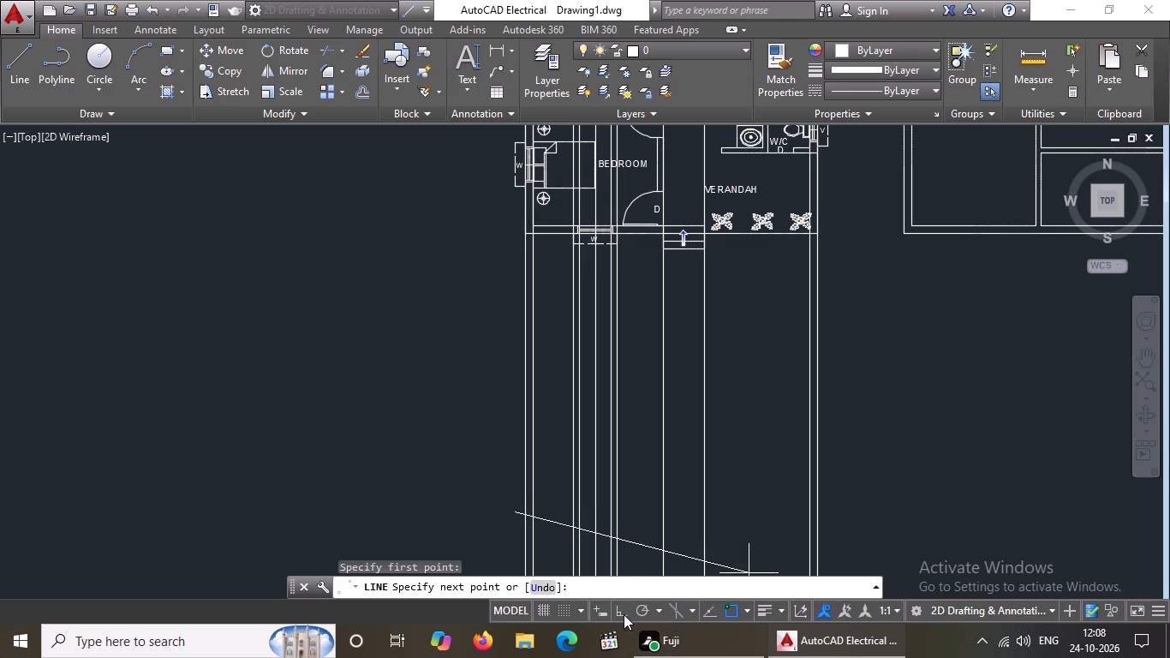
{"action": "left_click", "coordinate": [620, 608]}
{"action": "key", "text": "Escape"}
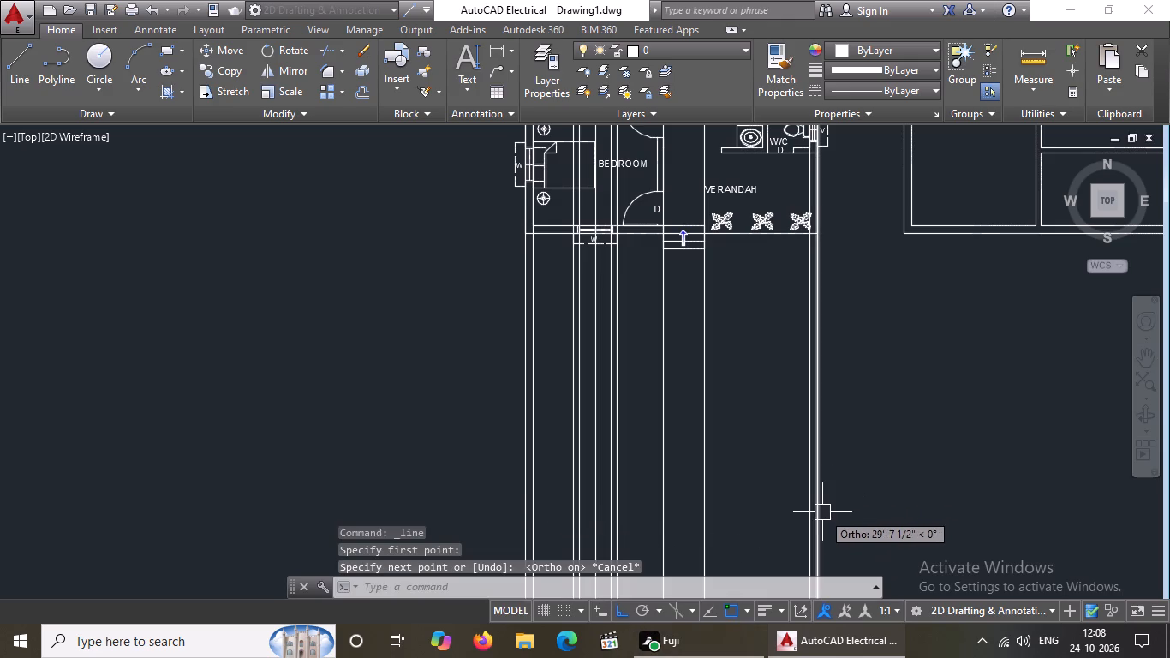
{"action": "left_click", "coordinate": [10, 75]}
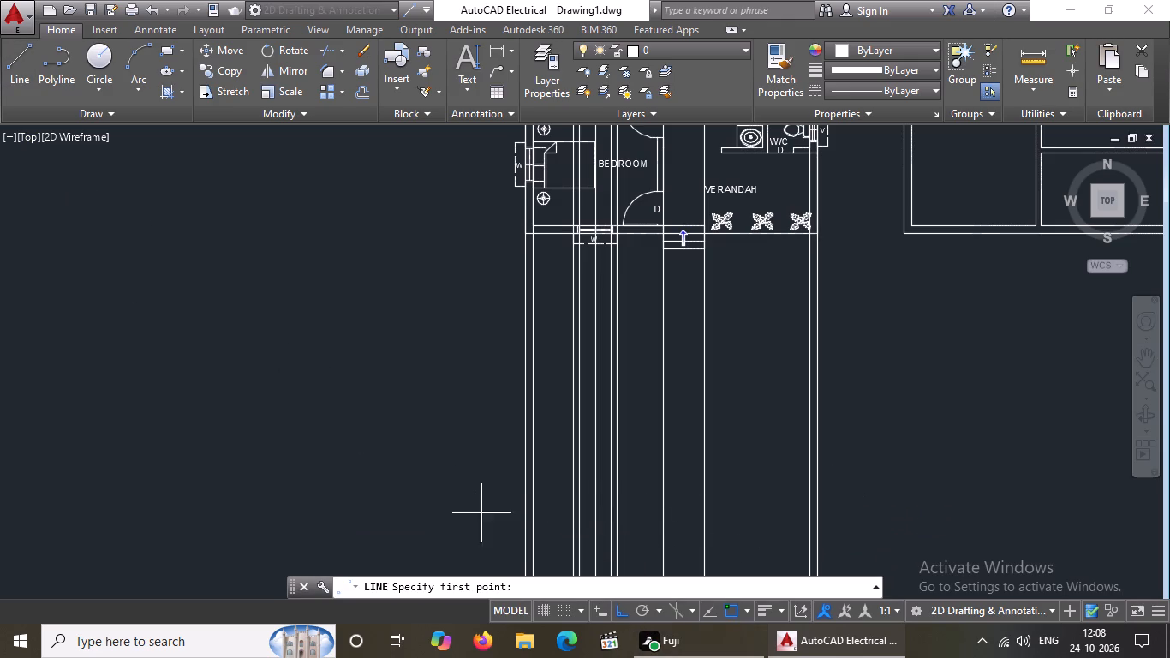
{"action": "left_click", "coordinate": [517, 531]}
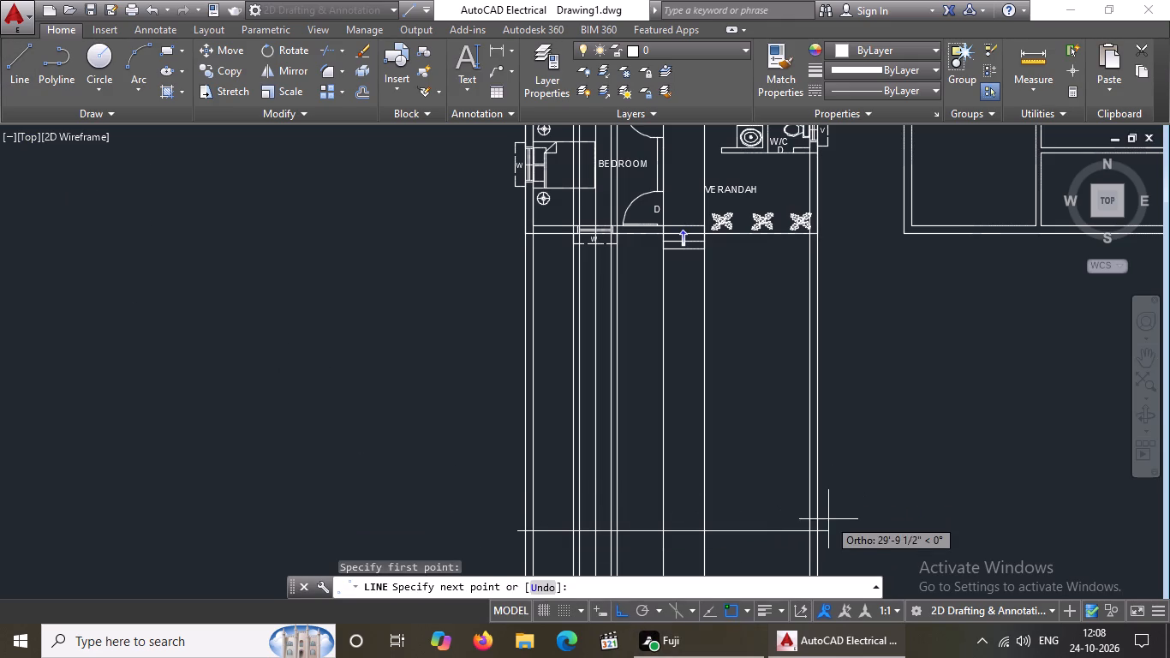
{"action": "left_click", "coordinate": [827, 529]}
{"action": "key", "text": "Escape"}
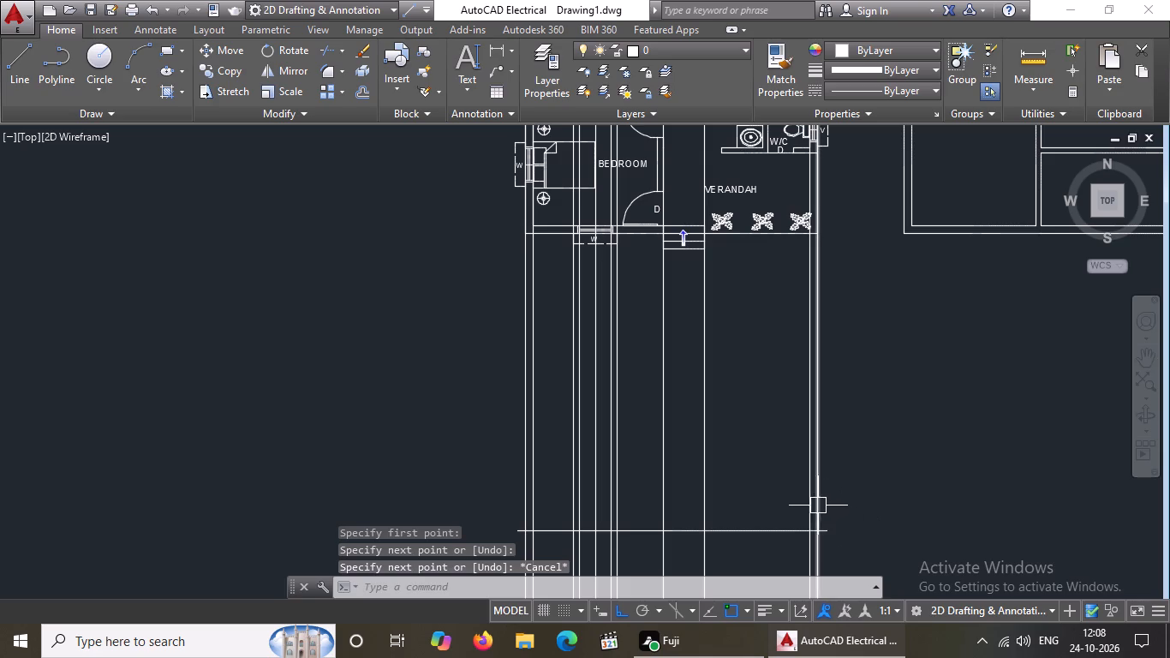
Trim both overhanging ends of the horizontal line back to the outermost vertical construction lines.
{"action": "key", "text": "t"}
{"action": "key", "text": "r"}
{"action": "key", "text": "space"}
{"action": "key", "text": "space"}
{"action": "scroll", "coordinate": [519, 556], "scroll_direction": "up", "scroll_amount": 3}
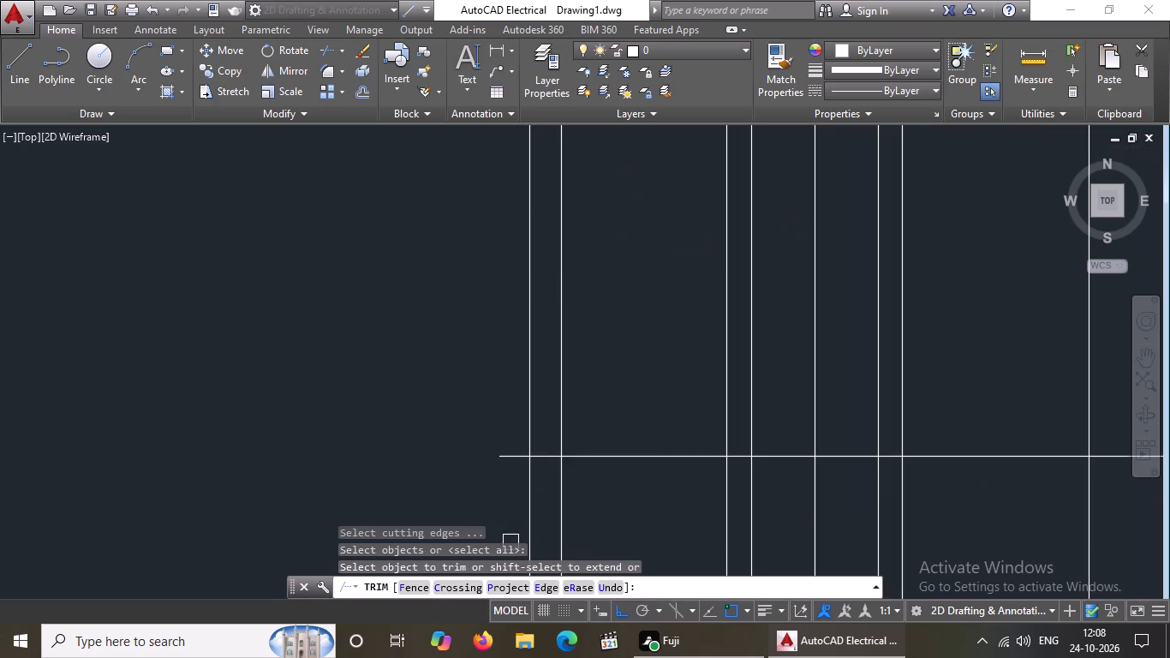
{"action": "left_click", "coordinate": [510, 460]}
{"action": "scroll", "coordinate": [512, 460], "scroll_direction": "down", "scroll_amount": 3}
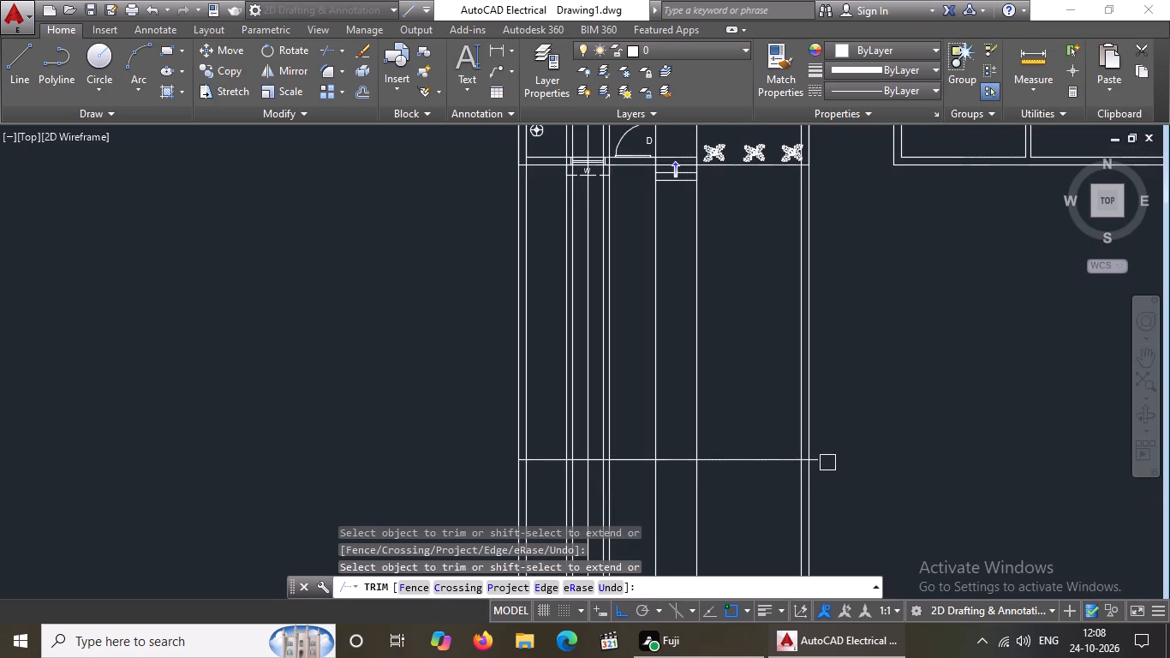
{"action": "scroll", "coordinate": [829, 455], "scroll_direction": "up", "scroll_amount": 2}
{"action": "left_click", "coordinate": [791, 470]}
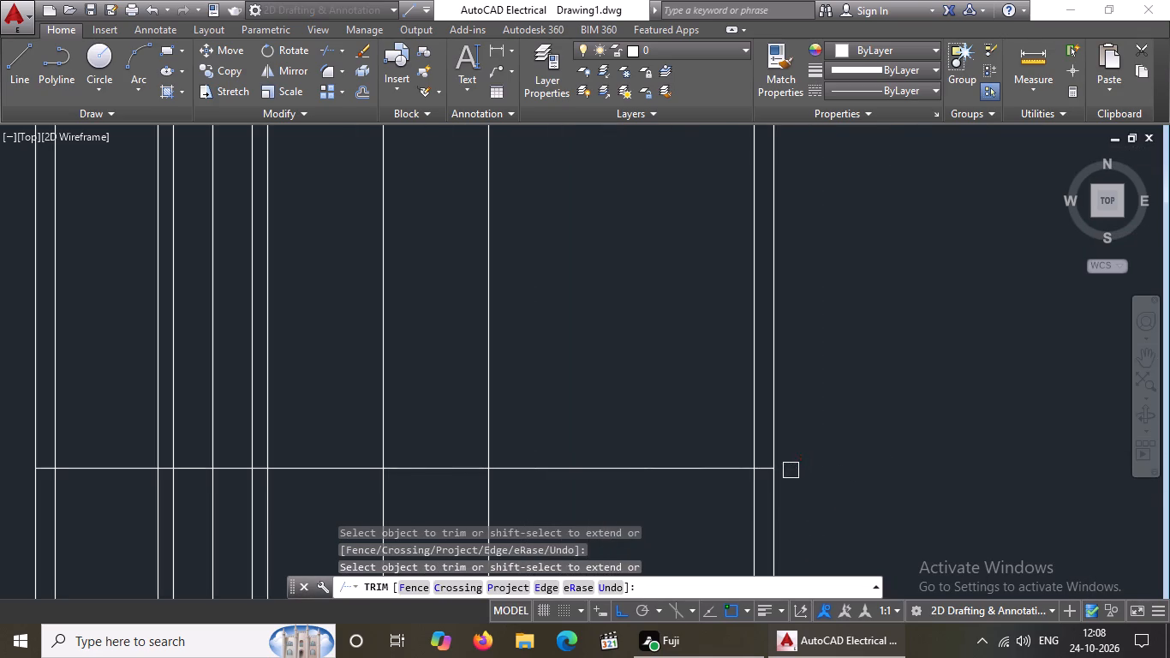
{"action": "scroll", "coordinate": [812, 466], "scroll_direction": "down", "scroll_amount": 4}
{"action": "key", "text": "Escape"}
{"action": "key", "text": "Escape"}
Offset the trimmed horizontal line 1'6" upward.
{"action": "key", "text": "o"}
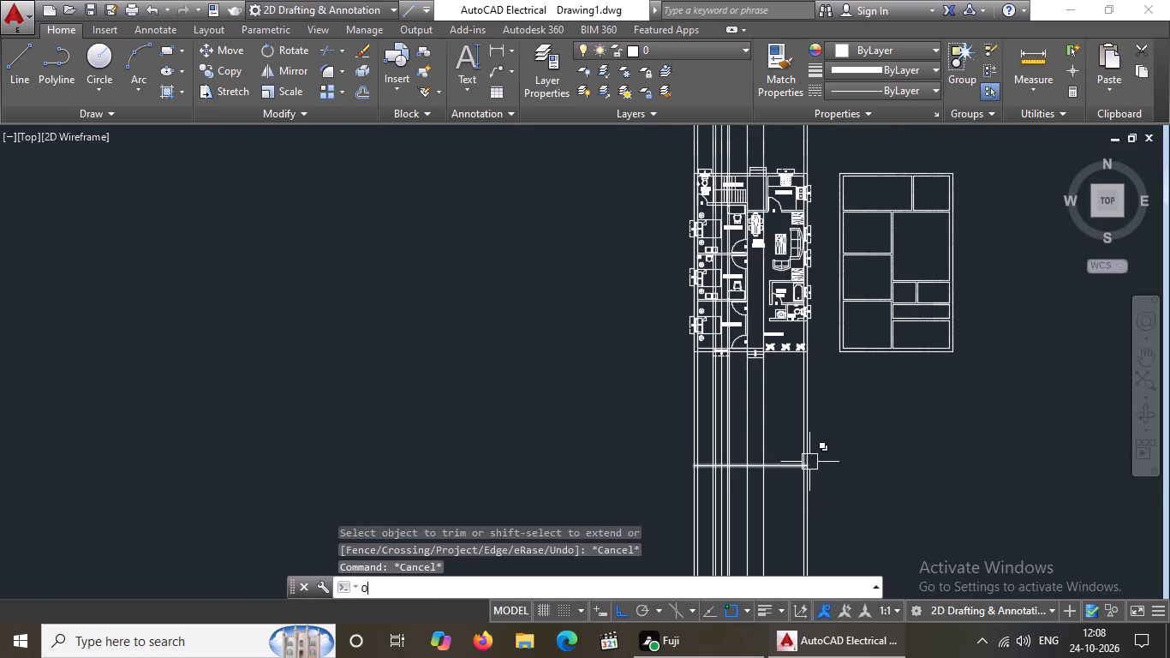
{"action": "key", "text": "Return"}
{"action": "key", "text": "1"}
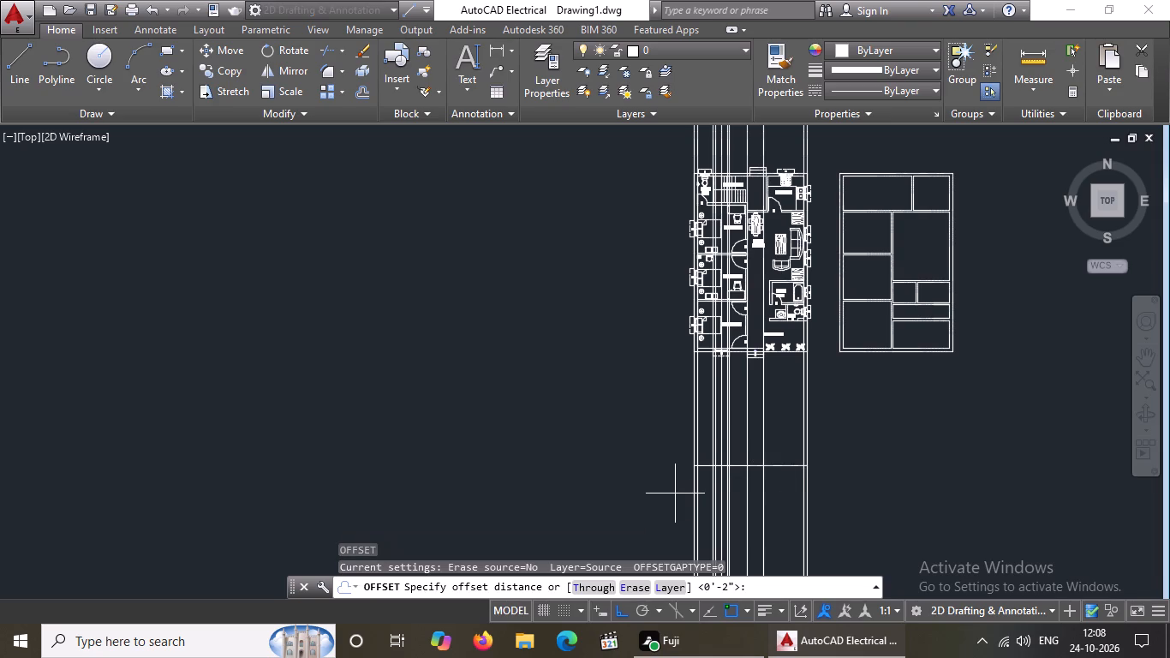
{"action": "type", "text": "'6\""}
{"action": "key", "text": "Return"}
{"action": "scroll", "coordinate": [796, 466], "scroll_direction": "up", "scroll_amount": 2}
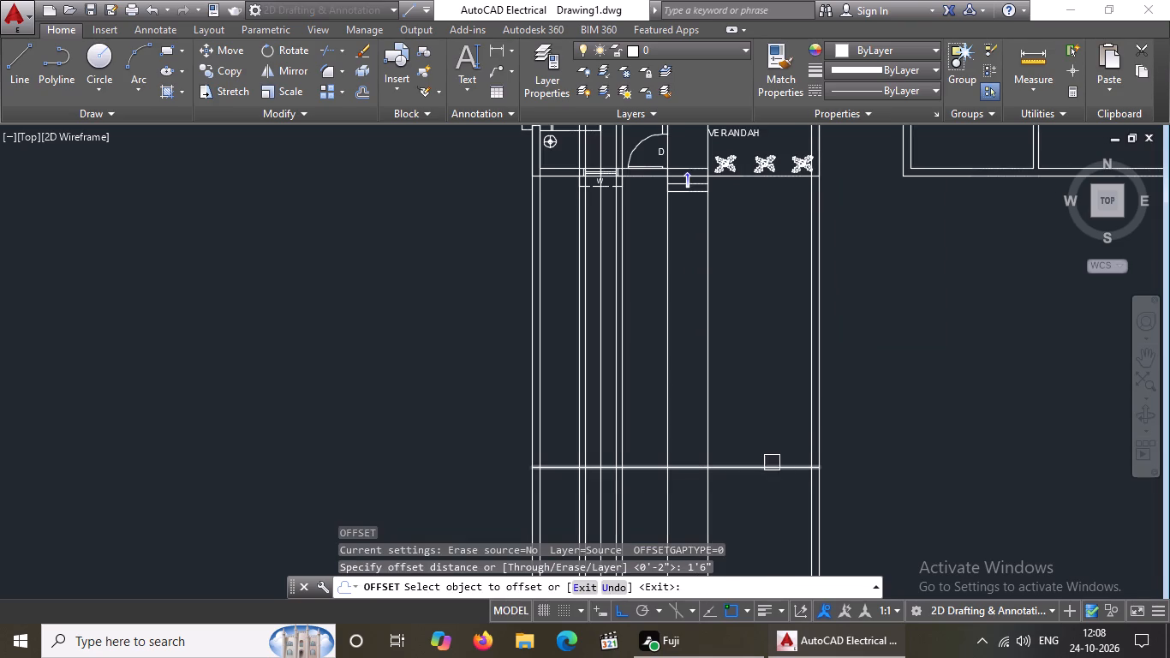
{"action": "left_click", "coordinate": [764, 468]}
{"action": "left_click", "coordinate": [730, 383]}
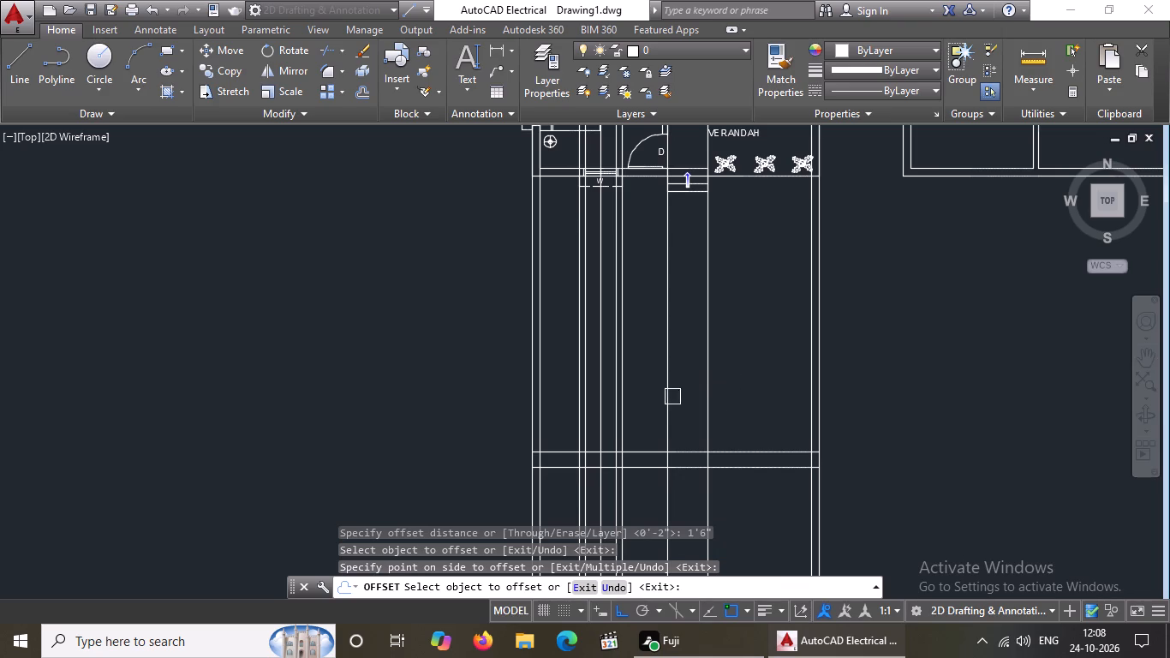
{"action": "key", "text": "Escape"}
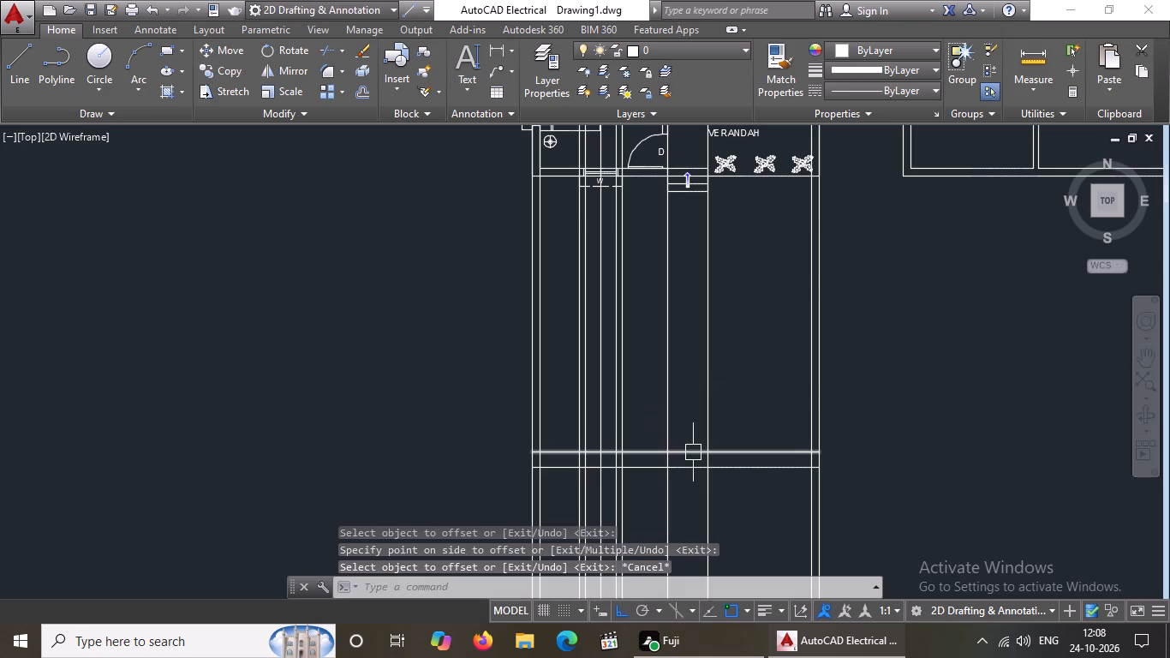
Offset the upper of the two horizontal elevation lines 10' upward.
{"action": "key", "text": "o"}
{"action": "key", "text": "Return"}
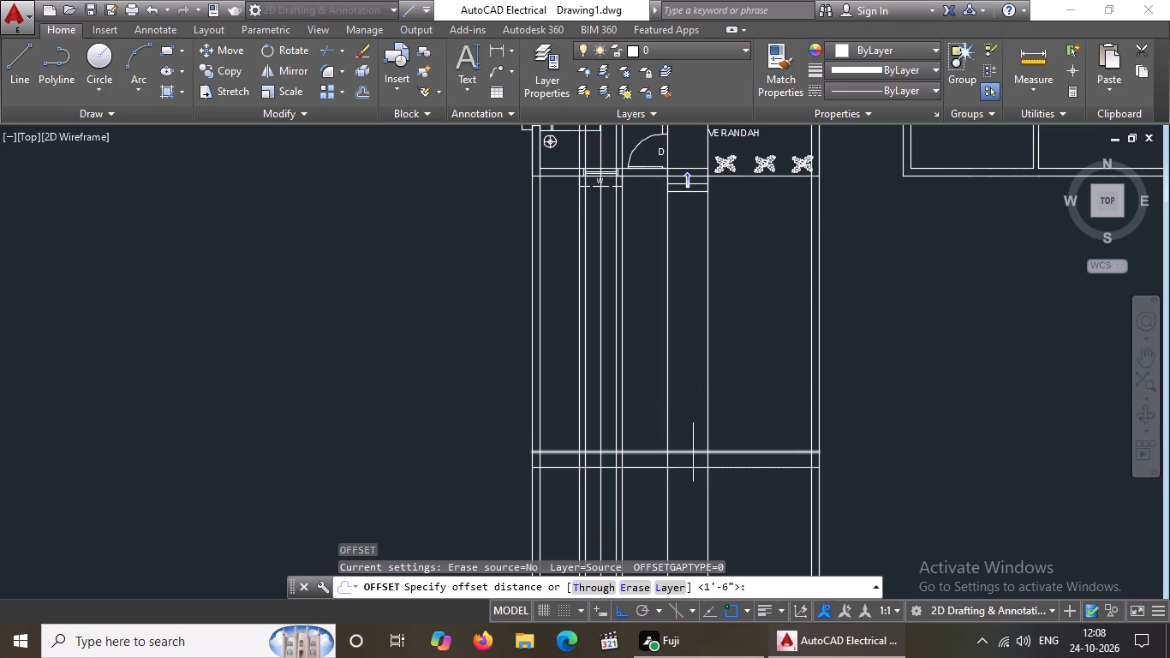
{"action": "type", "text": "10'"}
{"action": "key", "text": "Return"}
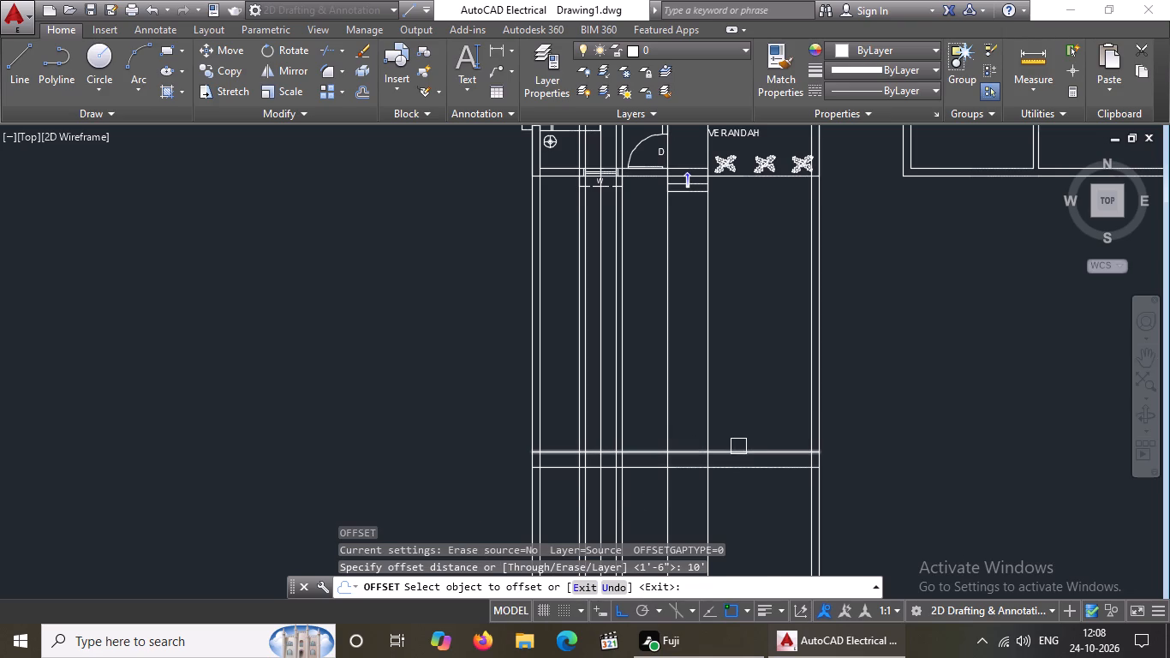
{"action": "left_click_drag", "start_coordinate": [739, 447], "coordinate": [740, 434]}
{"action": "left_click", "coordinate": [730, 378]}
{"action": "key", "text": "Escape"}
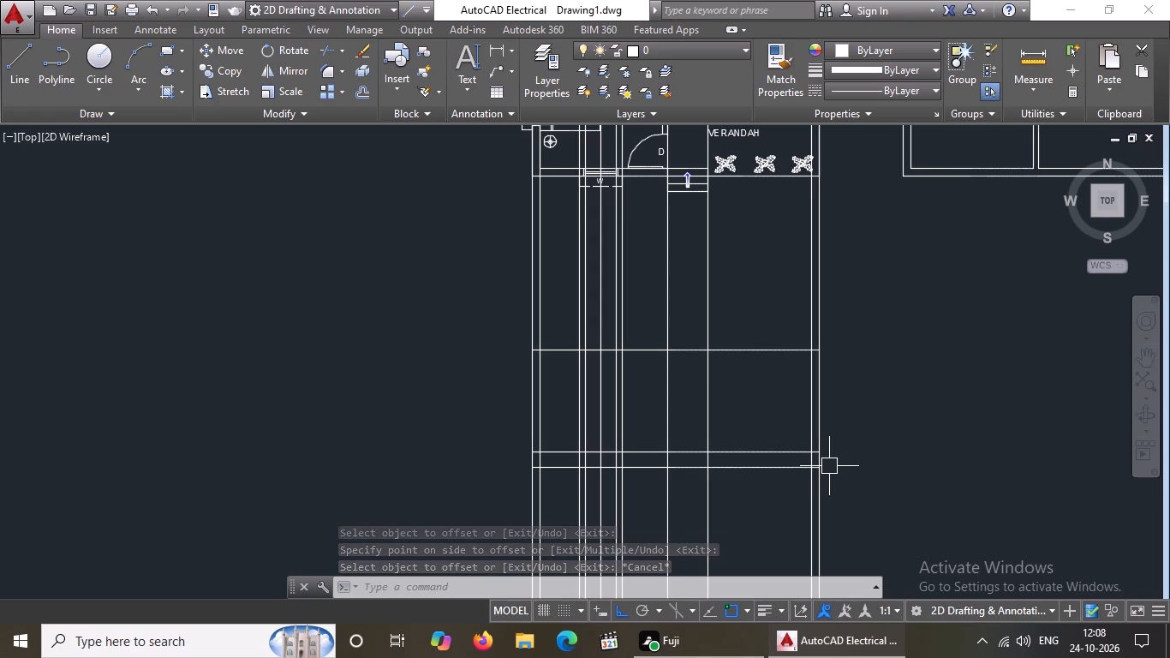
{"action": "key", "text": "Escape"}
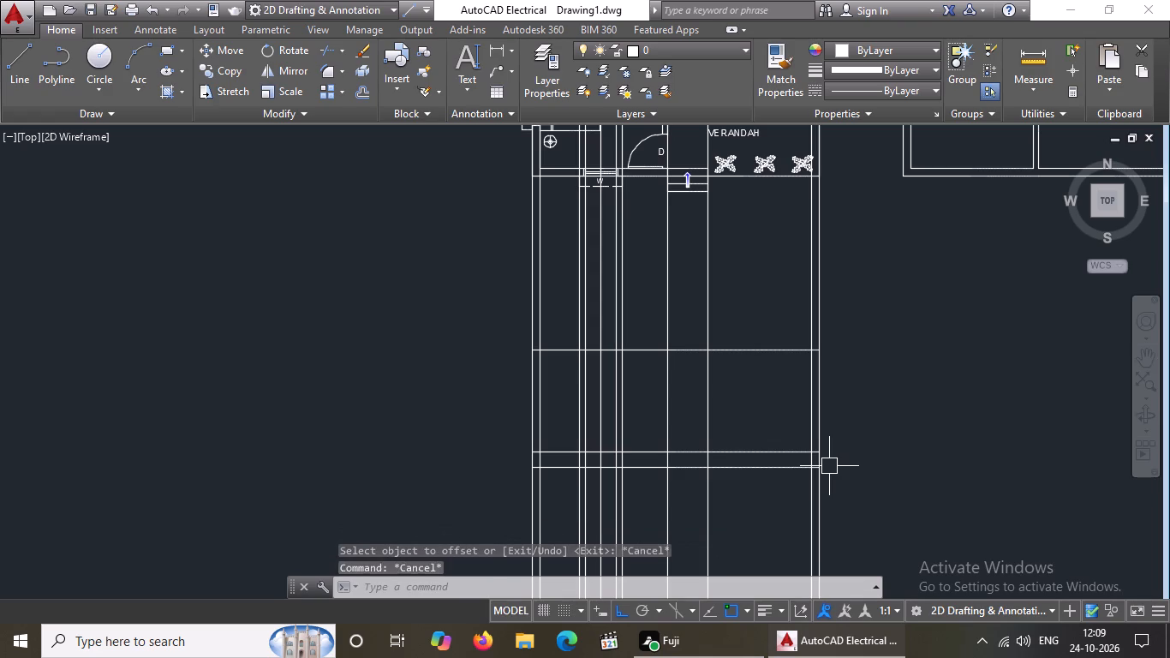
Offset the line 1'6" above the base 4' upward, and offset the resulting line another 4' upward.
{"action": "key", "text": "o"}
{"action": "key", "text": "Return"}
{"action": "key", "text": "4"}
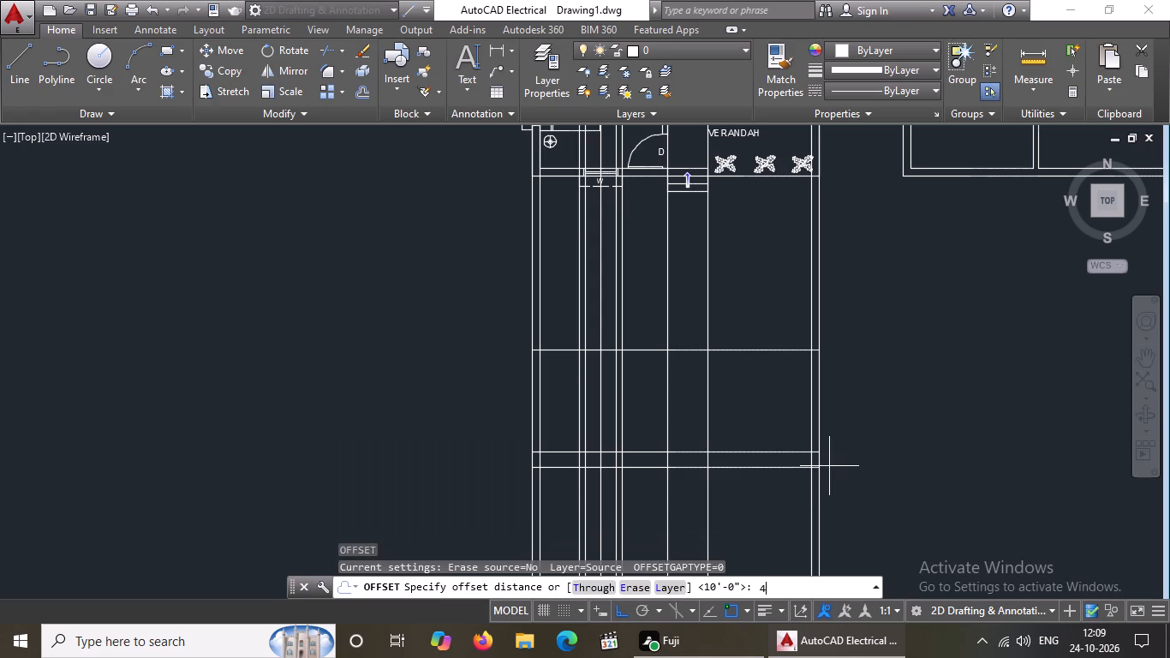
{"action": "key", "text": "apostrophe"}
{"action": "key", "text": "Return"}
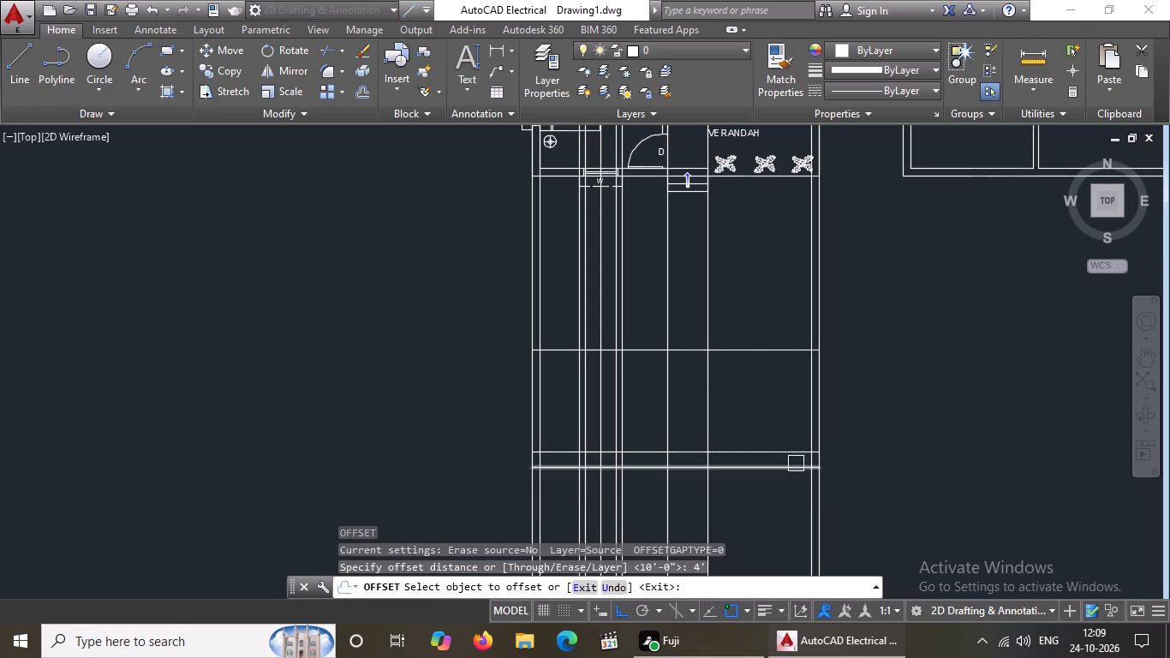
{"action": "left_click", "coordinate": [740, 451]}
{"action": "left_click", "coordinate": [734, 398]}
{"action": "left_click", "coordinate": [739, 408]}
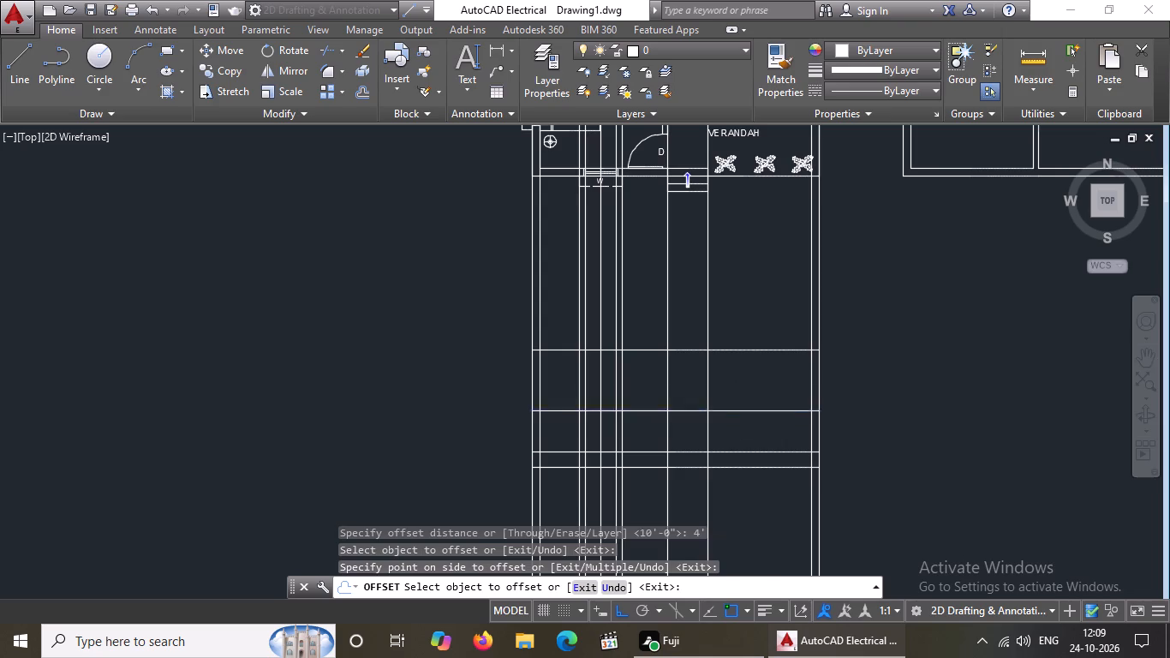
{"action": "left_click", "coordinate": [743, 392]}
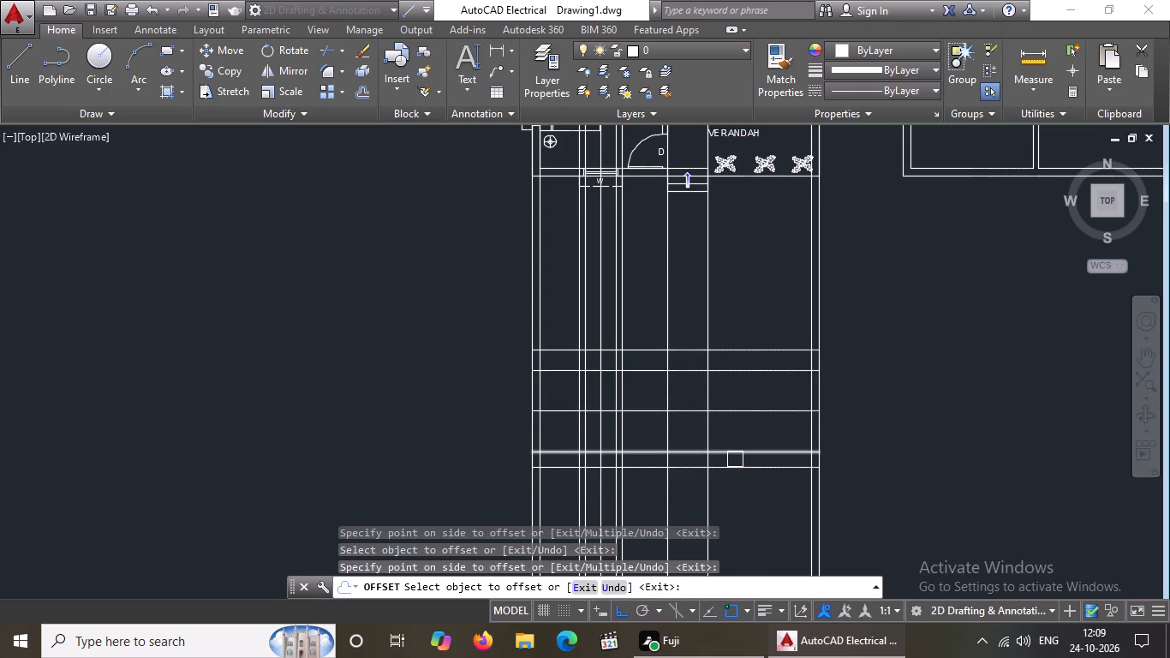
{"action": "key", "text": "Escape"}
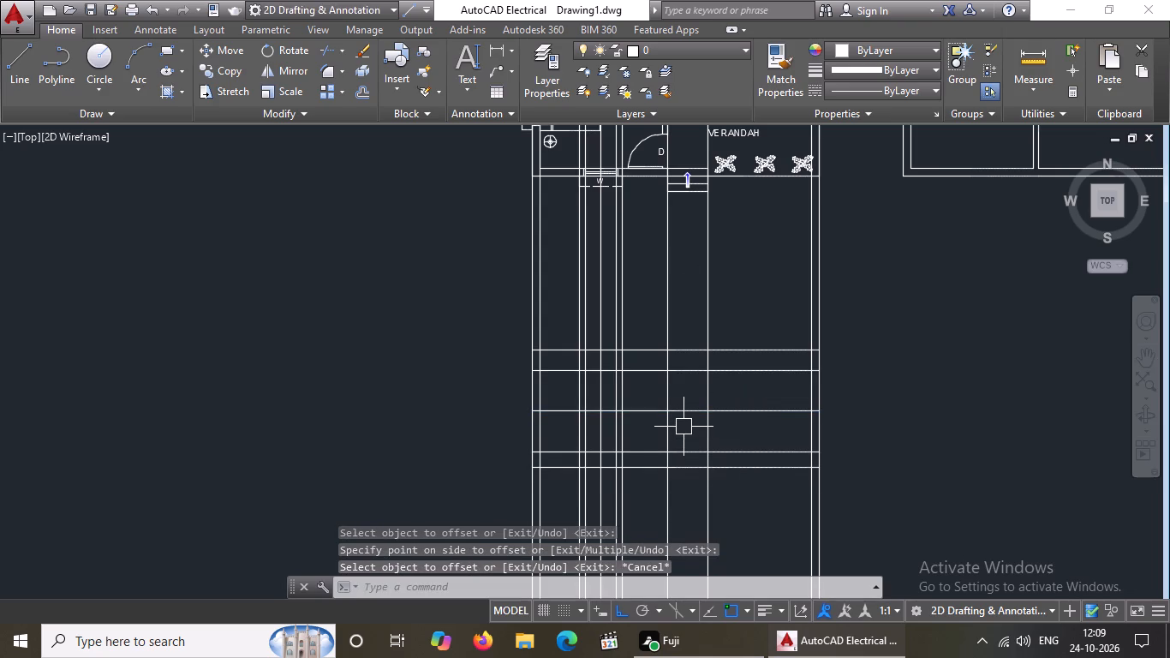
Offset the topmost horizontal elevation line 6" upward to give the roof slab thickness.
{"action": "key", "text": "o"}
{"action": "key", "text": "Return"}
{"action": "type", "text": "6\""}
{"action": "key", "text": "Return"}
{"action": "left_click", "coordinate": [748, 350]}
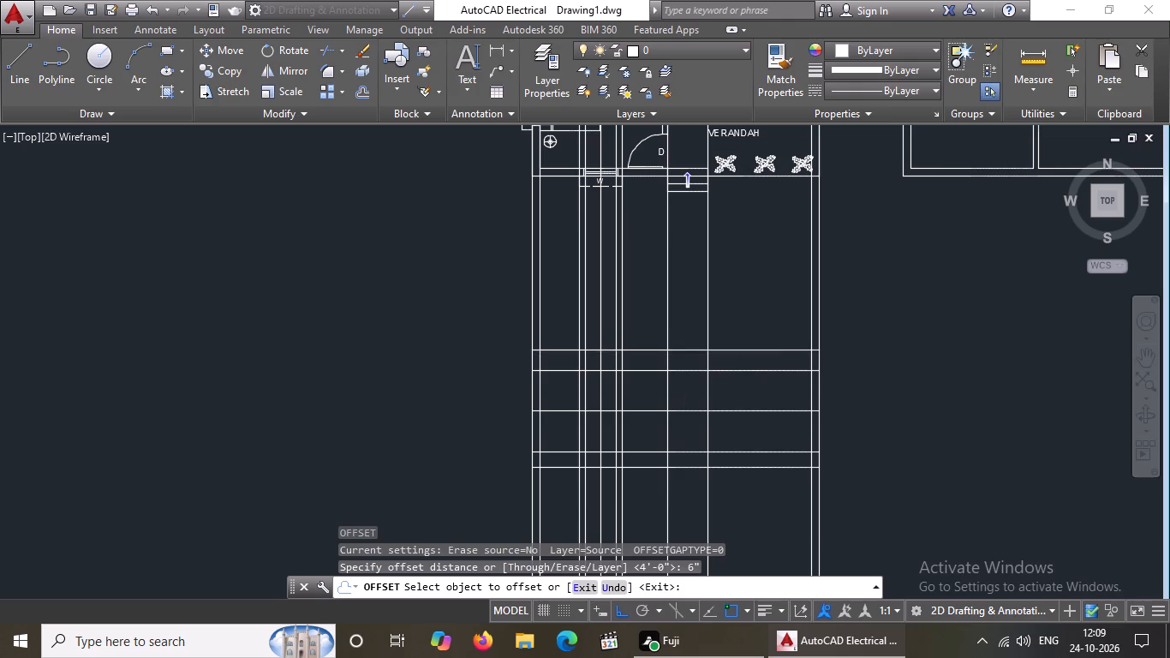
{"action": "left_click", "coordinate": [748, 337]}
{"action": "key", "text": "Escape"}
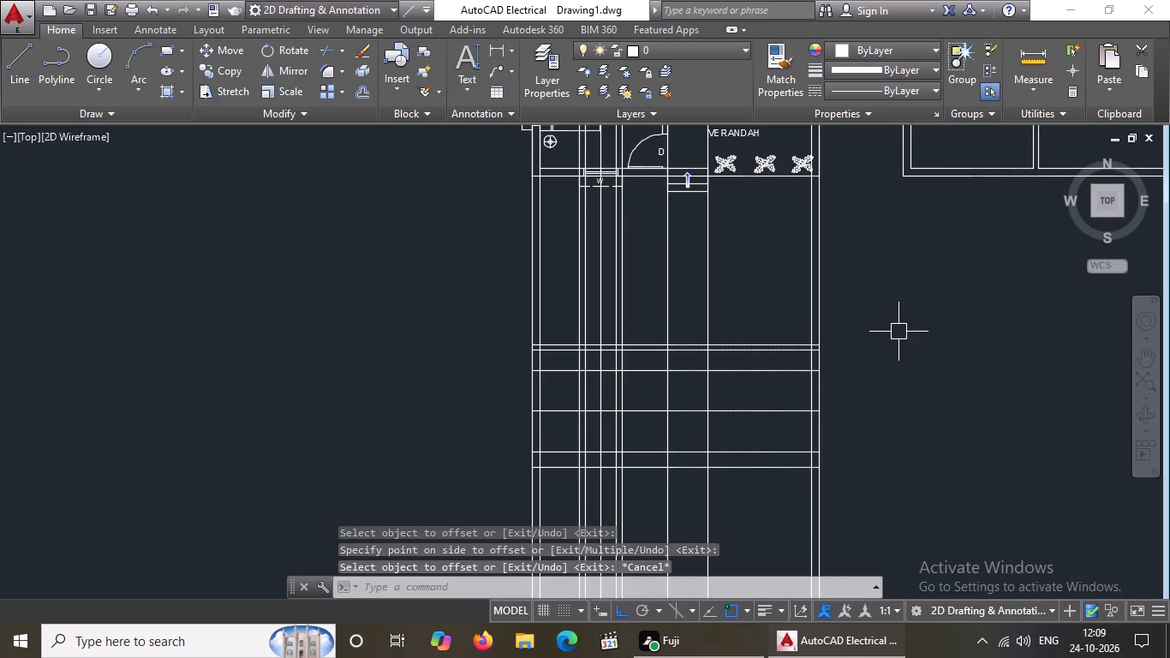
Offset the slab's top line 3' upward as the parapet line.
{"action": "key", "text": "o"}
{"action": "key", "text": "Return"}
{"action": "type", "text": "3'"}
{"action": "key", "text": "Return"}
{"action": "scroll", "coordinate": [724, 356], "scroll_direction": "up", "scroll_amount": 2}
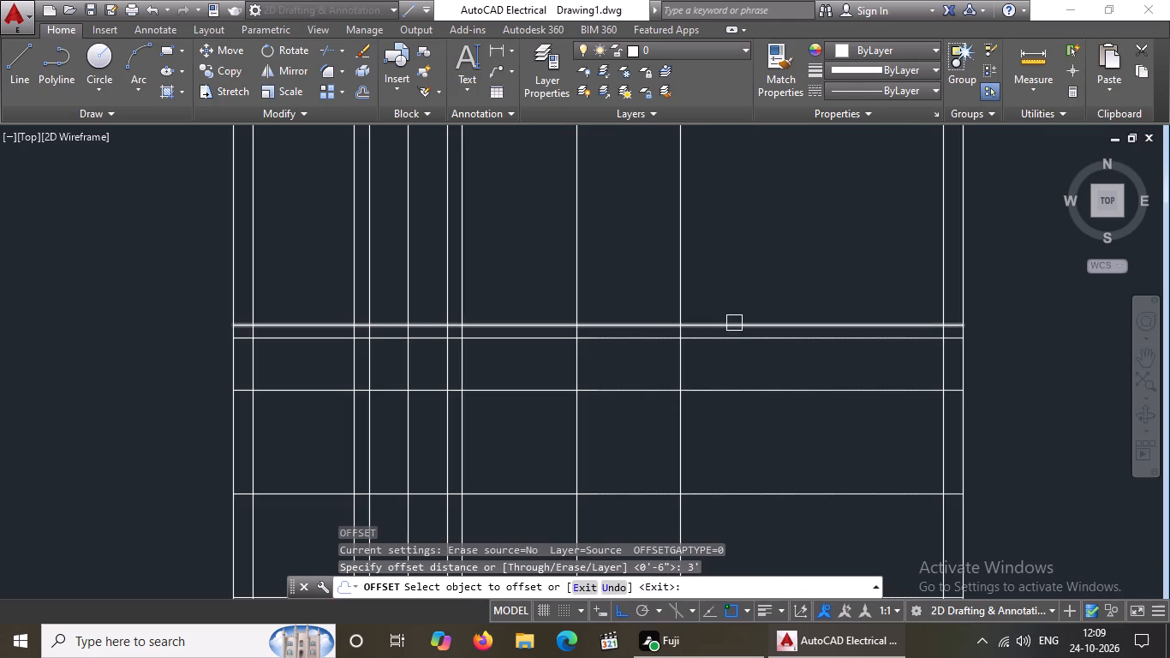
{"action": "left_click_drag", "start_coordinate": [735, 326], "coordinate": [739, 309]}
{"action": "left_click", "coordinate": [747, 264]}
{"action": "scroll", "coordinate": [757, 250], "scroll_direction": "down", "scroll_amount": 4}
{"action": "key", "text": "Escape"}
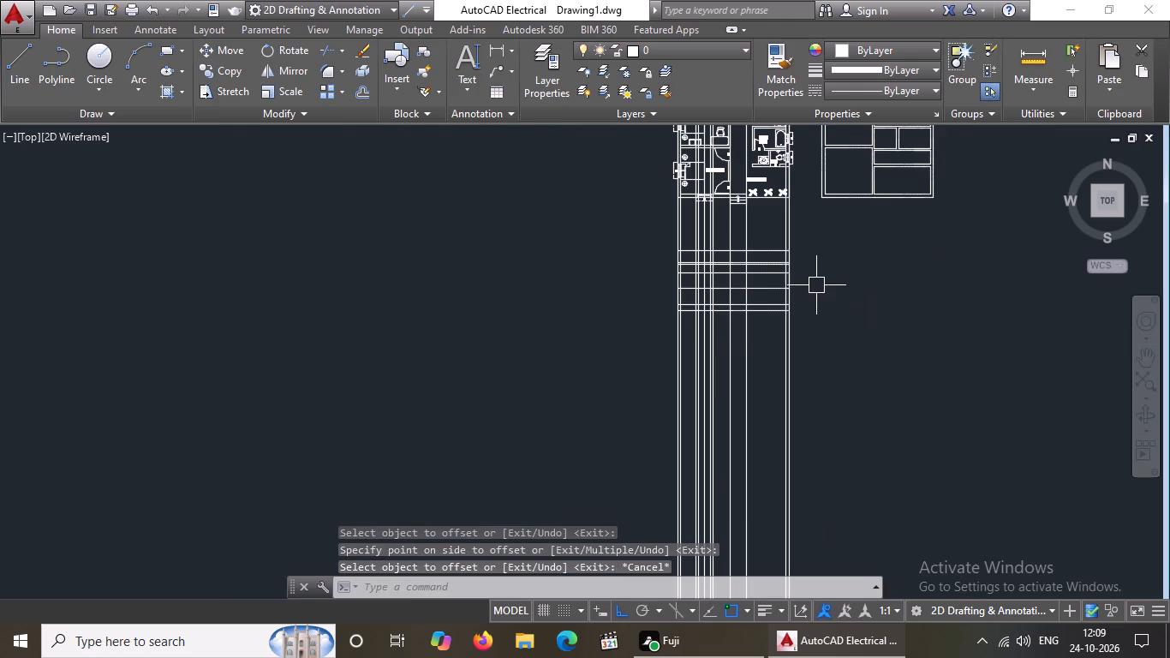
Move the three verandah plants straight down about 2' each, placing them just outside the front wall line.
{"action": "scroll", "coordinate": [809, 244], "scroll_direction": "up", "scroll_amount": 1}
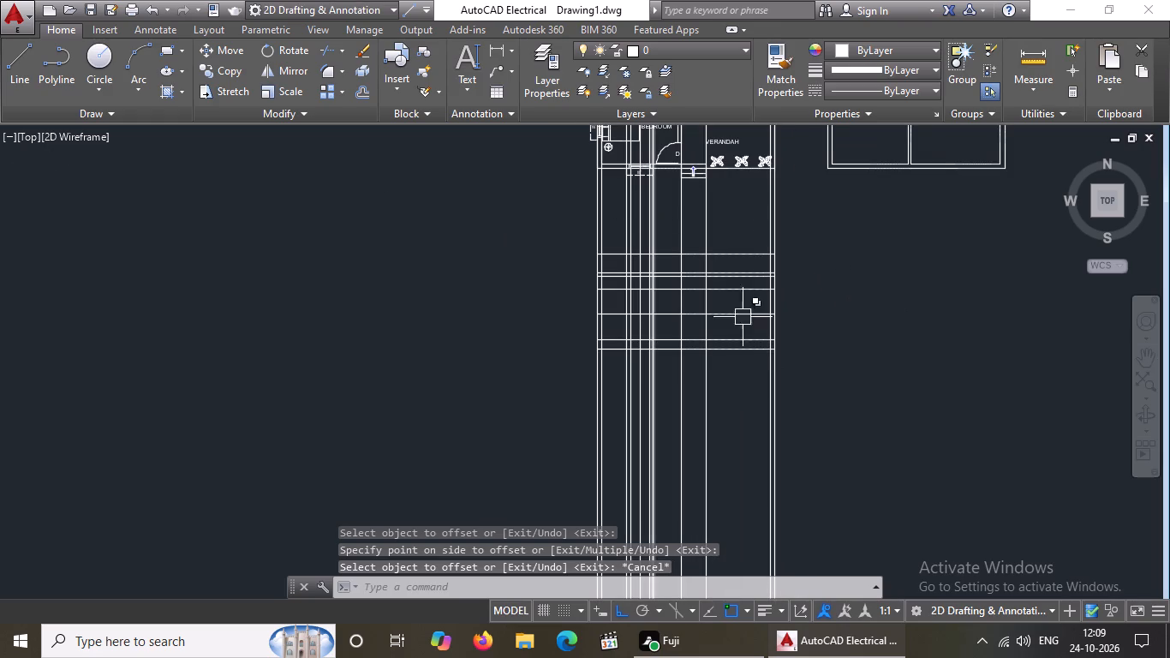
{"action": "scroll", "coordinate": [725, 232], "scroll_direction": "down", "scroll_amount": 3}
{"action": "middle_click_drag", "start_coordinate": [731, 256], "coordinate": [734, 381]}
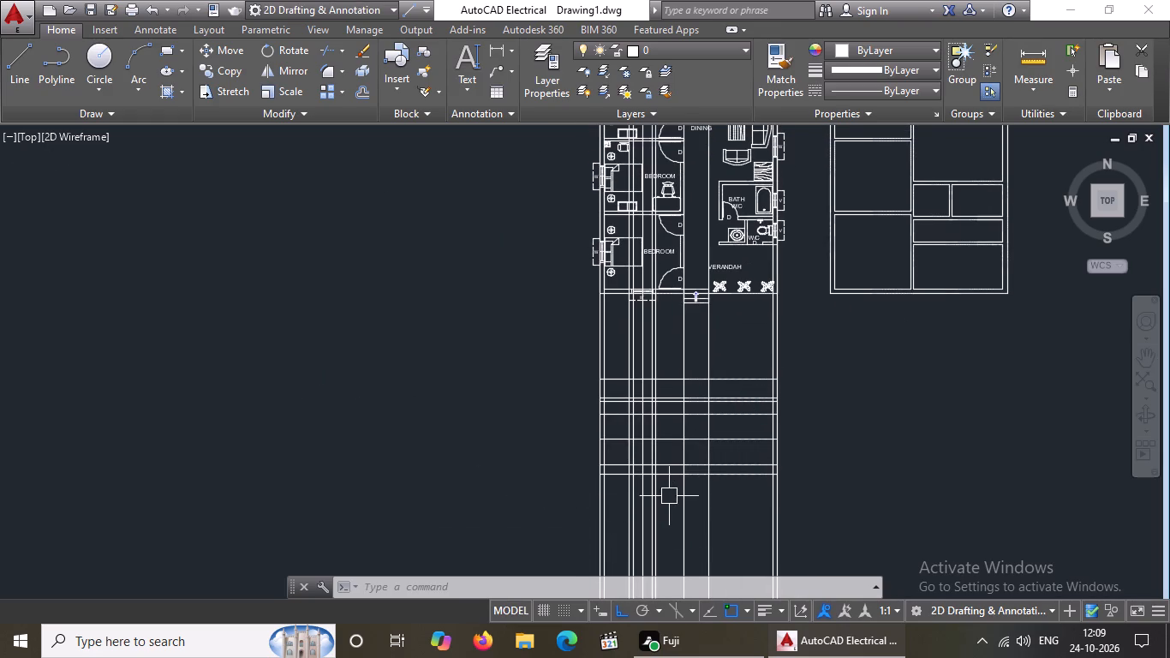
{"action": "scroll", "coordinate": [749, 298], "scroll_direction": "up", "scroll_amount": 2}
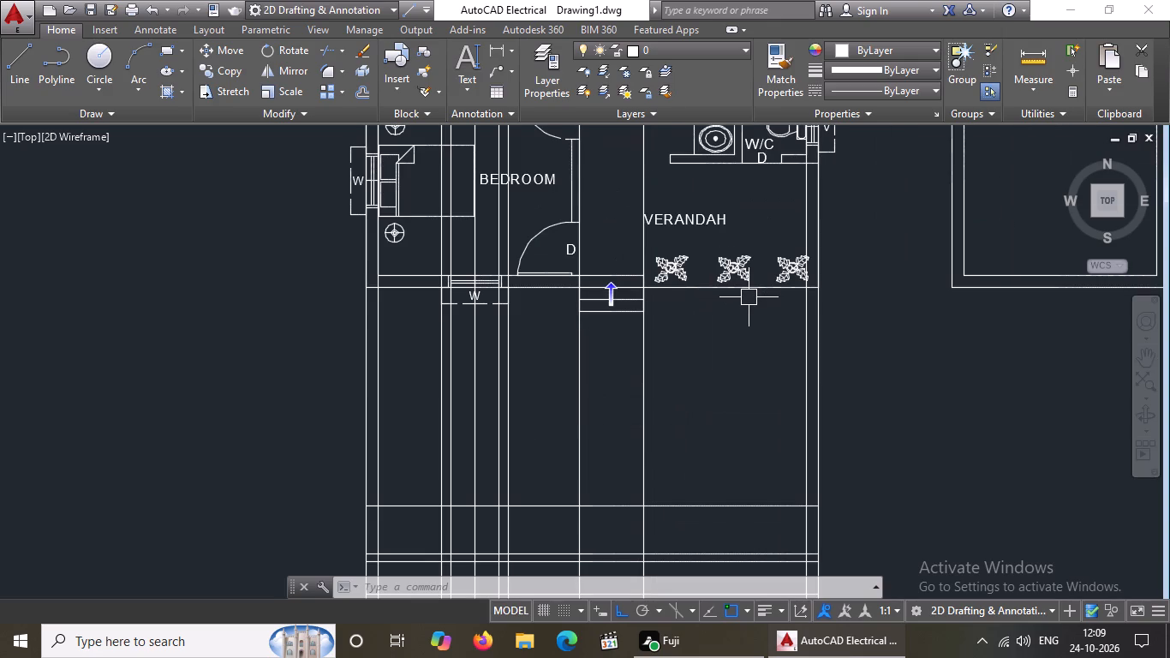
{"action": "left_click", "coordinate": [678, 269]}
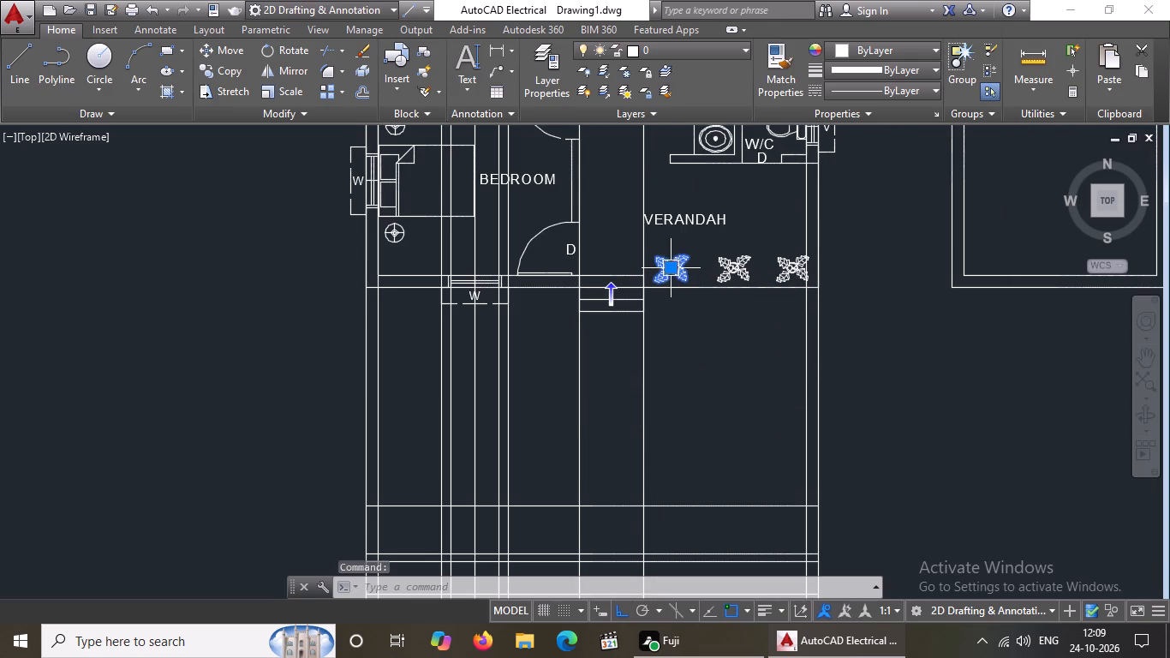
{"action": "left_click", "coordinate": [672, 267]}
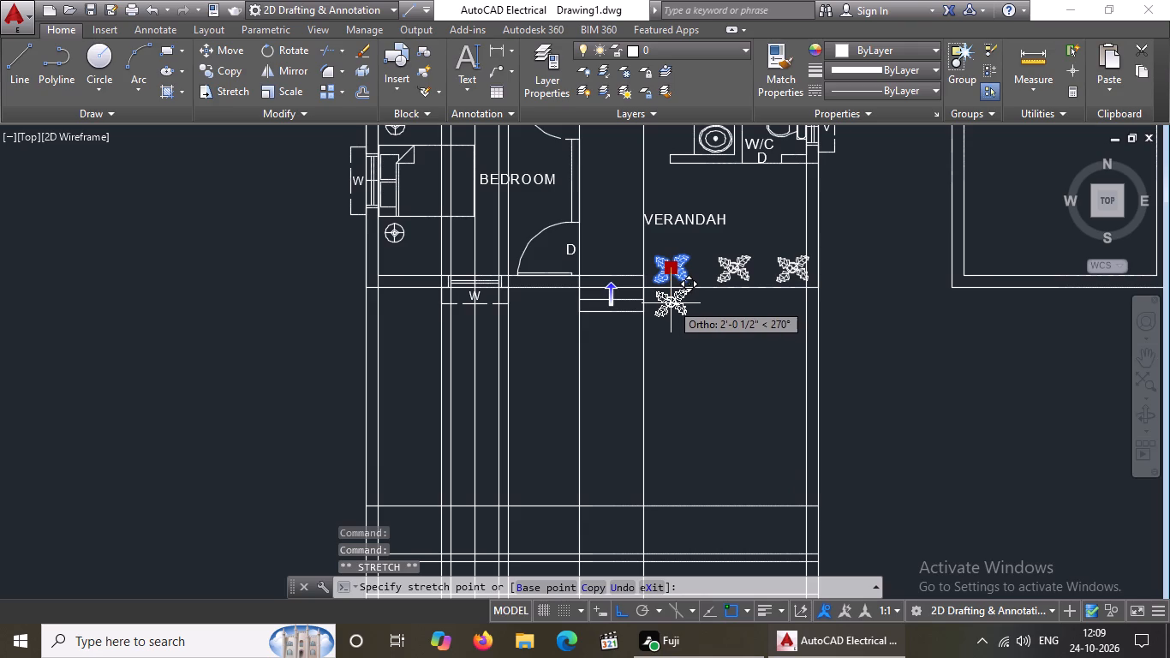
{"action": "left_click", "coordinate": [671, 303]}
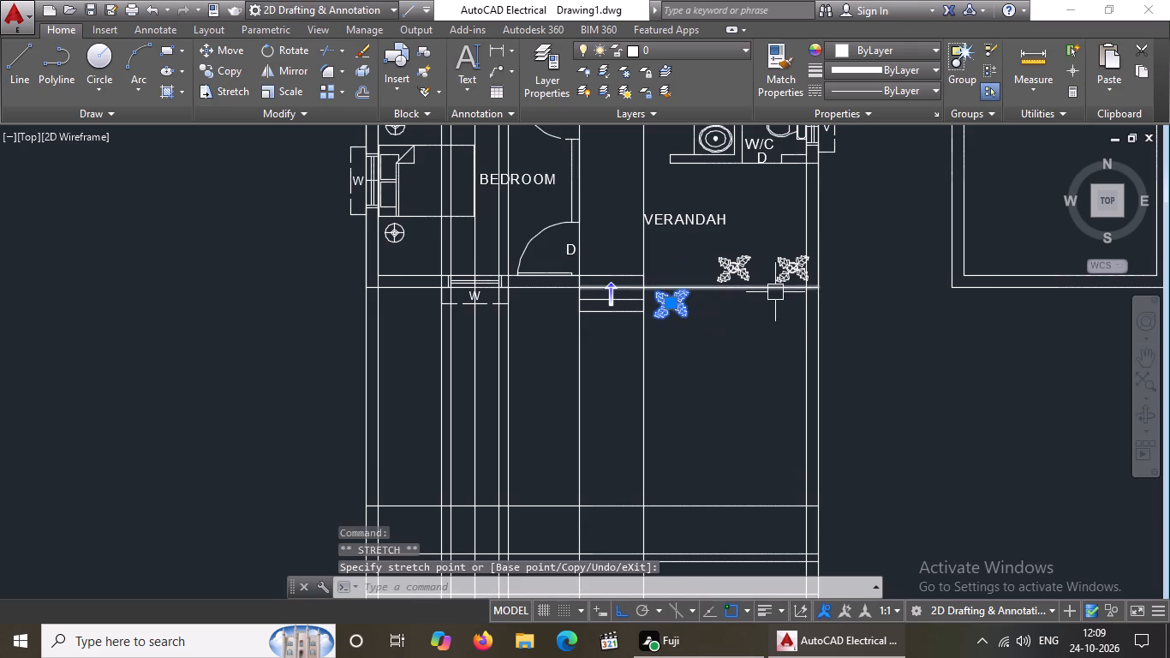
{"action": "scroll", "coordinate": [776, 285], "scroll_direction": "up", "scroll_amount": 2}
{"action": "left_click", "coordinate": [661, 241]}
{"action": "left_click", "coordinate": [663, 236]}
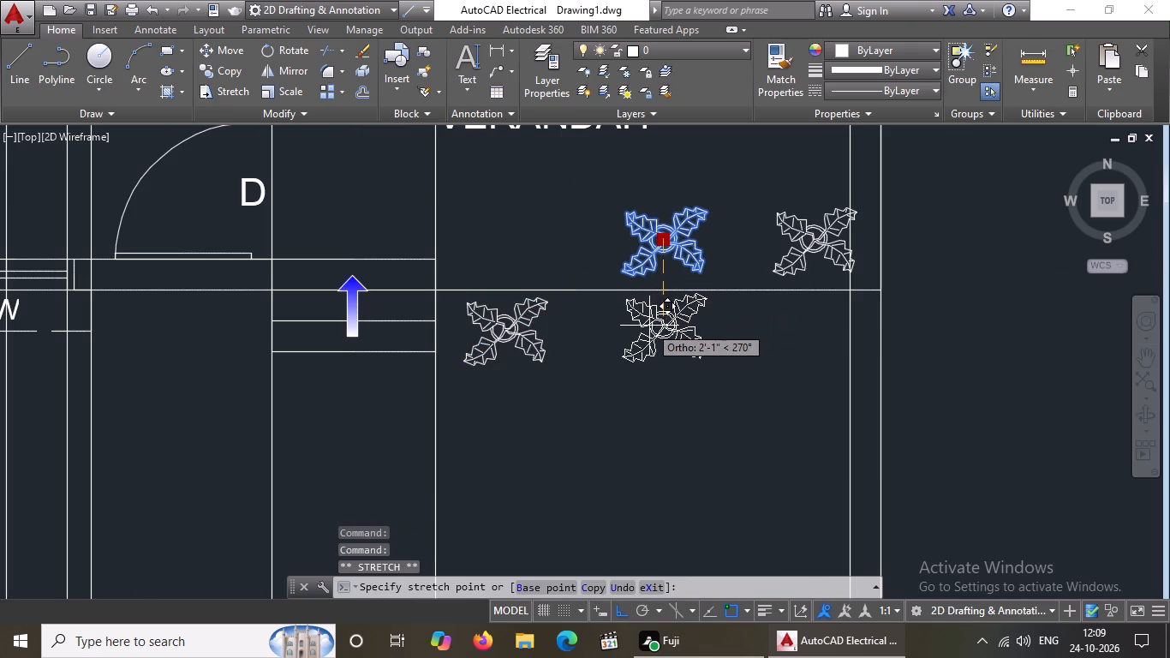
{"action": "left_click", "coordinate": [649, 328]}
{"action": "left_click", "coordinate": [811, 255]}
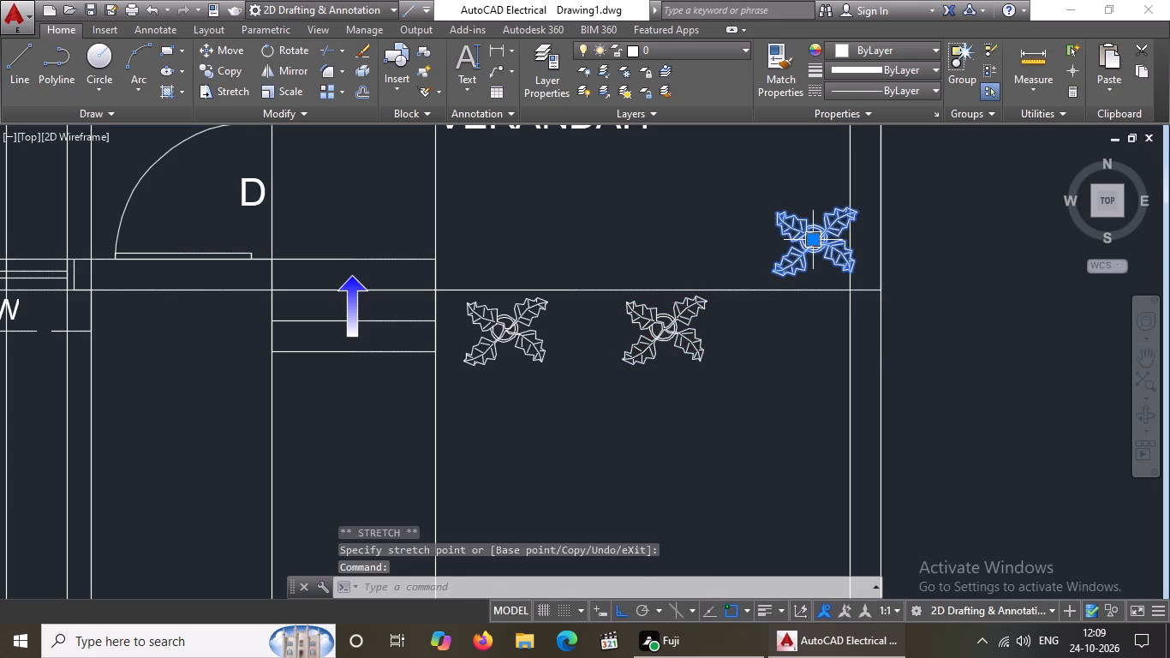
{"action": "left_click_drag", "start_coordinate": [815, 234], "coordinate": [809, 256]}
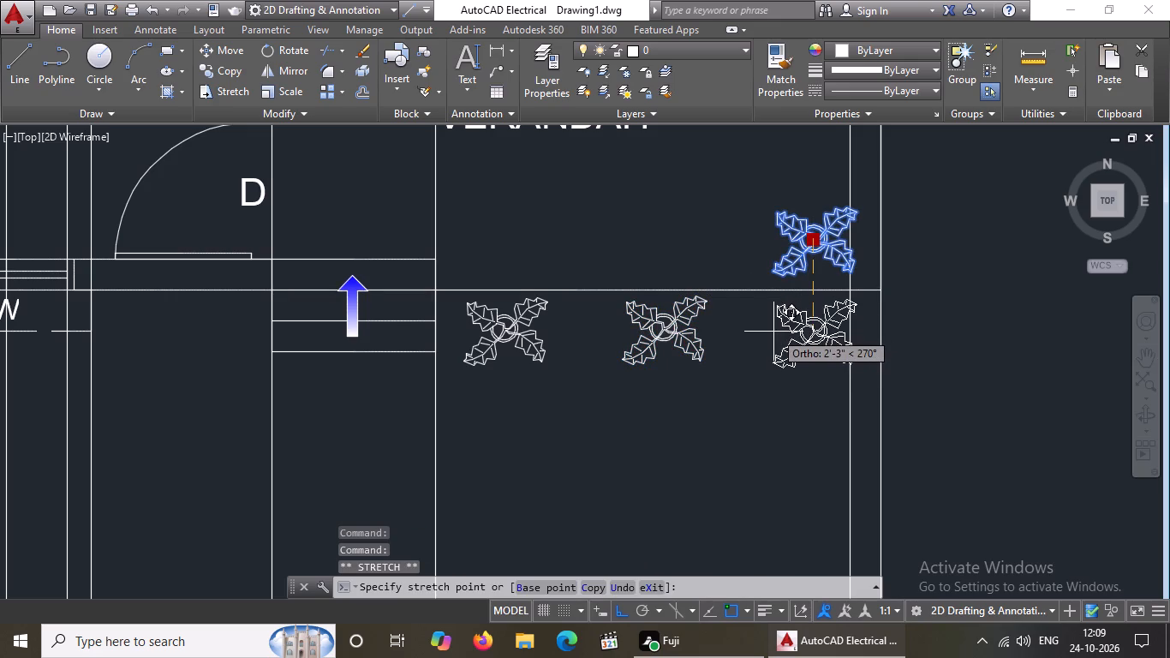
{"action": "left_click", "coordinate": [773, 332]}
{"action": "scroll", "coordinate": [861, 326], "scroll_direction": "down", "scroll_amount": 3}
{"action": "key", "text": "Escape"}
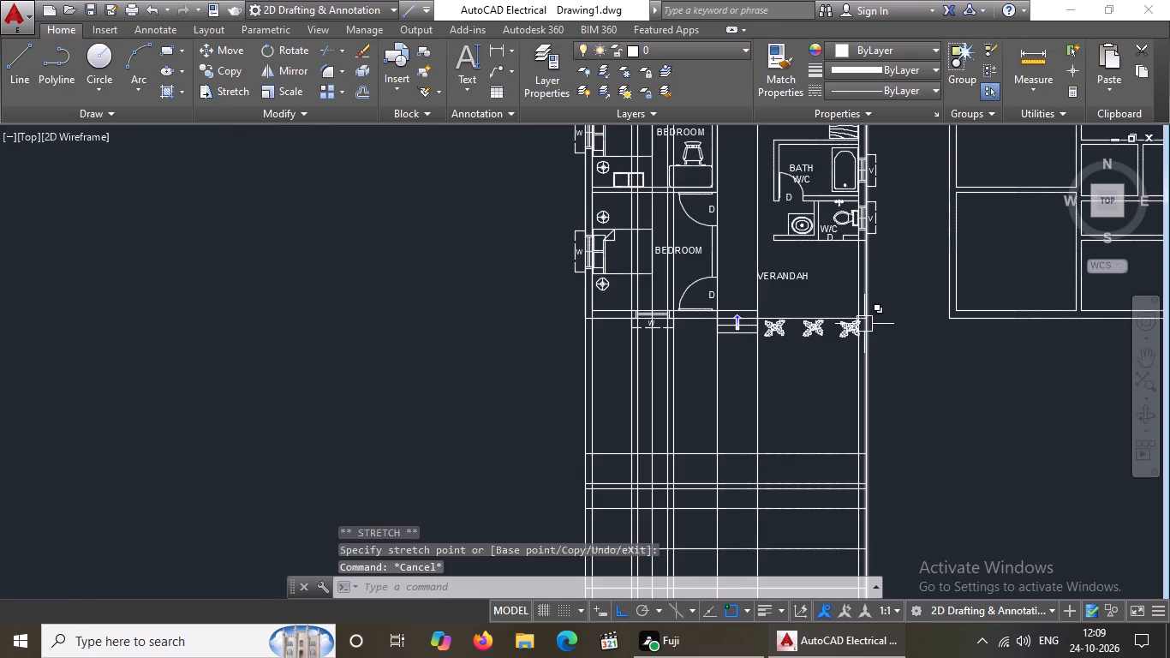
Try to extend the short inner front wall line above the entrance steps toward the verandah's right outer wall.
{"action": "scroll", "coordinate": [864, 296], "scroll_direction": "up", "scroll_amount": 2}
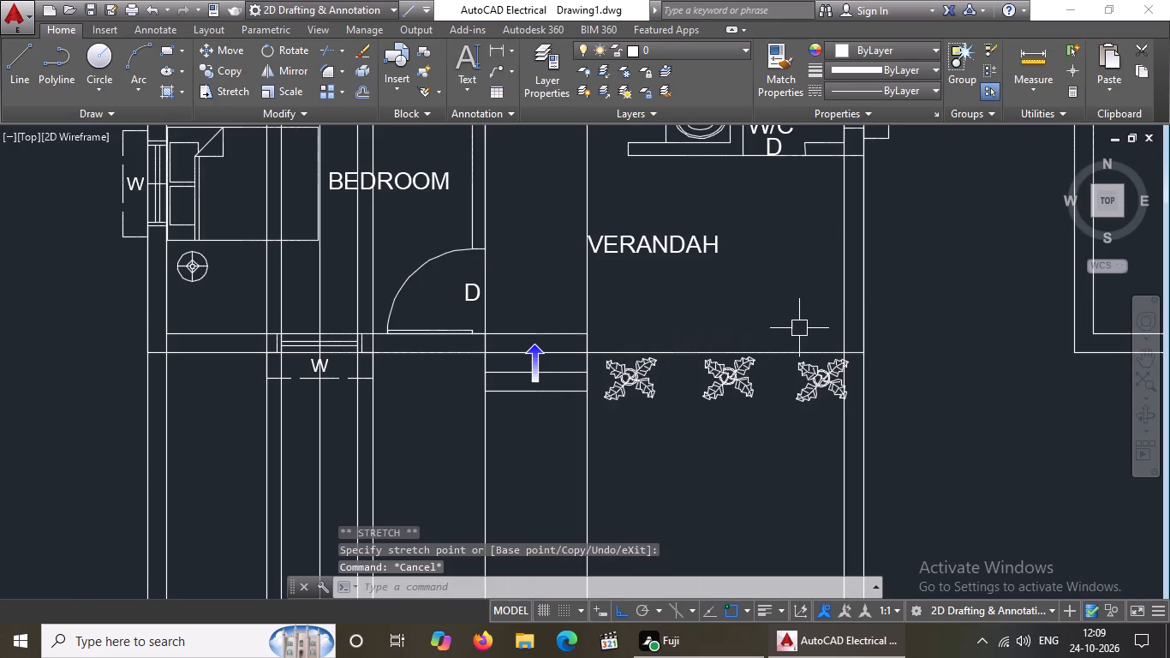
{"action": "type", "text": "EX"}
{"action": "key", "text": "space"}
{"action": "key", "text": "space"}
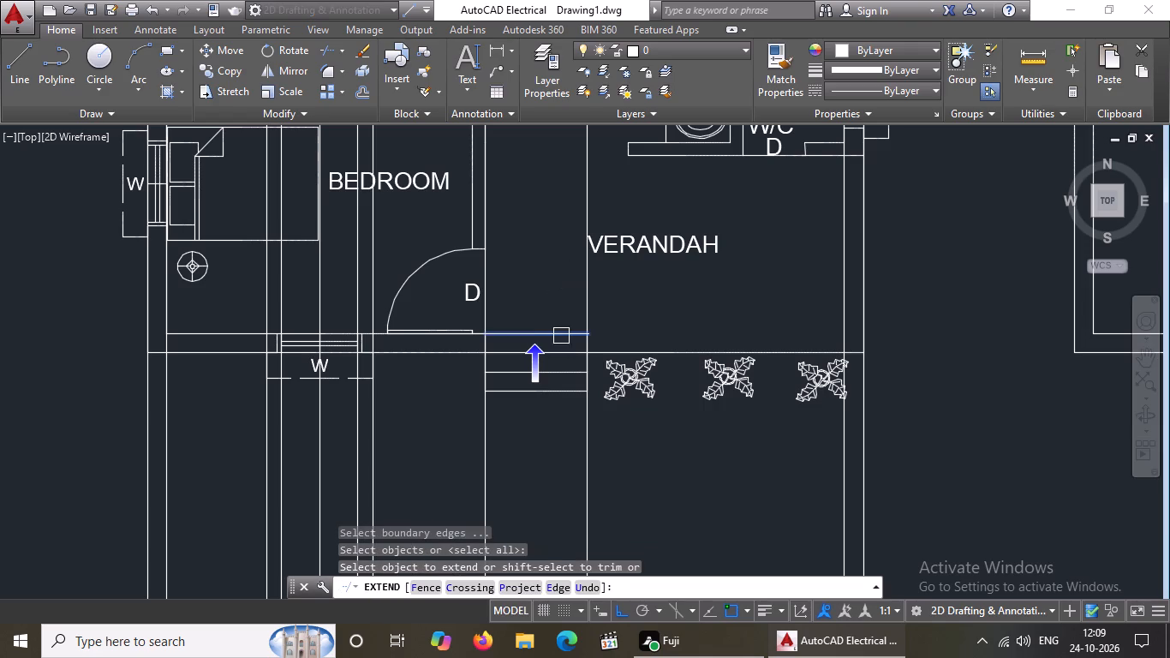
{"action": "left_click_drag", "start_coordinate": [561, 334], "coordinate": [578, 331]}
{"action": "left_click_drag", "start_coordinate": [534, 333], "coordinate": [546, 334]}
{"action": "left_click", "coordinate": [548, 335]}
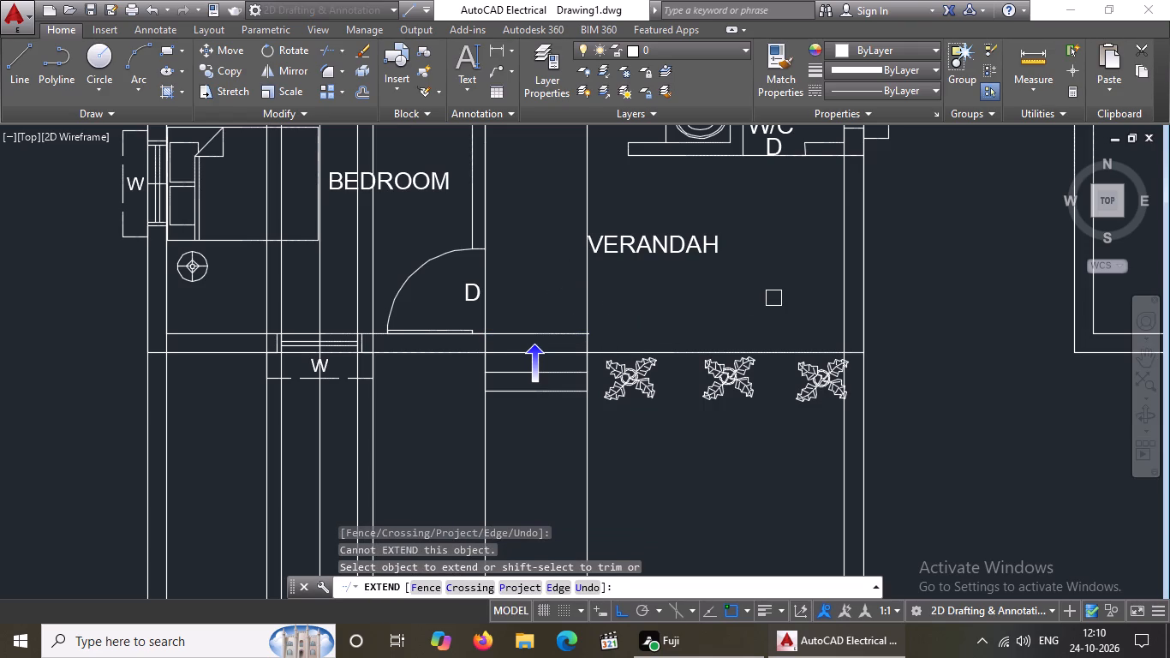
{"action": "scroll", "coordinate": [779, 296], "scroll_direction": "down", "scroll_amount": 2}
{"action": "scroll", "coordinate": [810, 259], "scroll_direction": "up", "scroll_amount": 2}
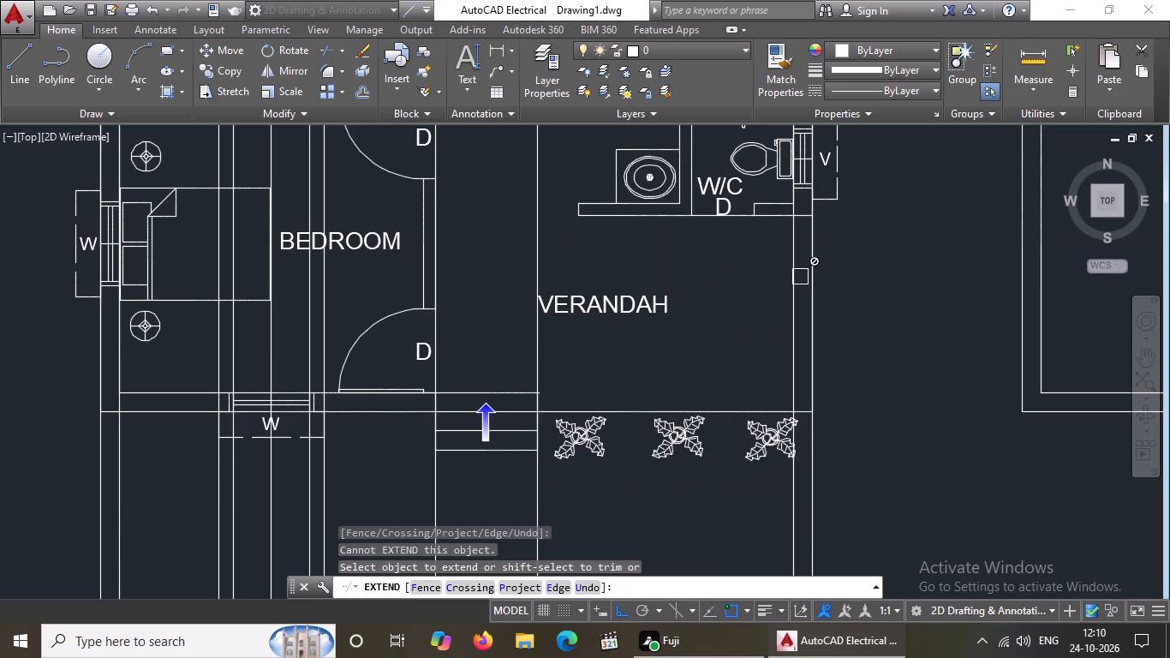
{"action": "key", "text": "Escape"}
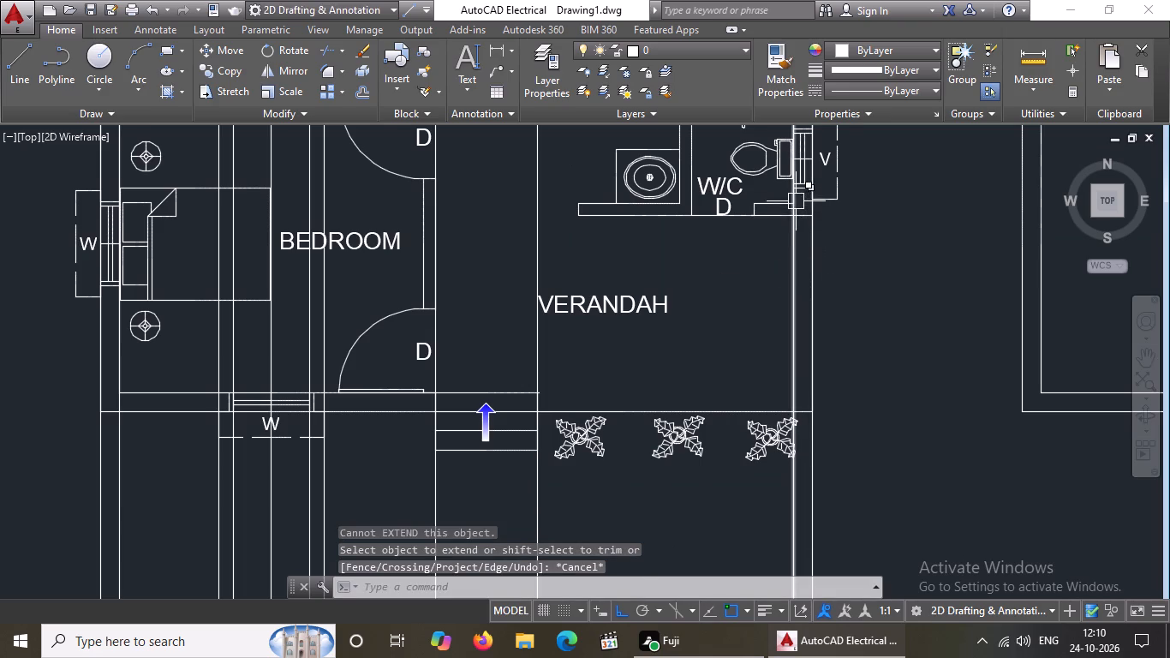
Delete the vertical construction line running along the inner face of the right outer wall beside the W/C.
{"action": "scroll", "coordinate": [796, 201], "scroll_direction": "up", "scroll_amount": 2}
{"action": "left_click", "coordinate": [786, 289]}
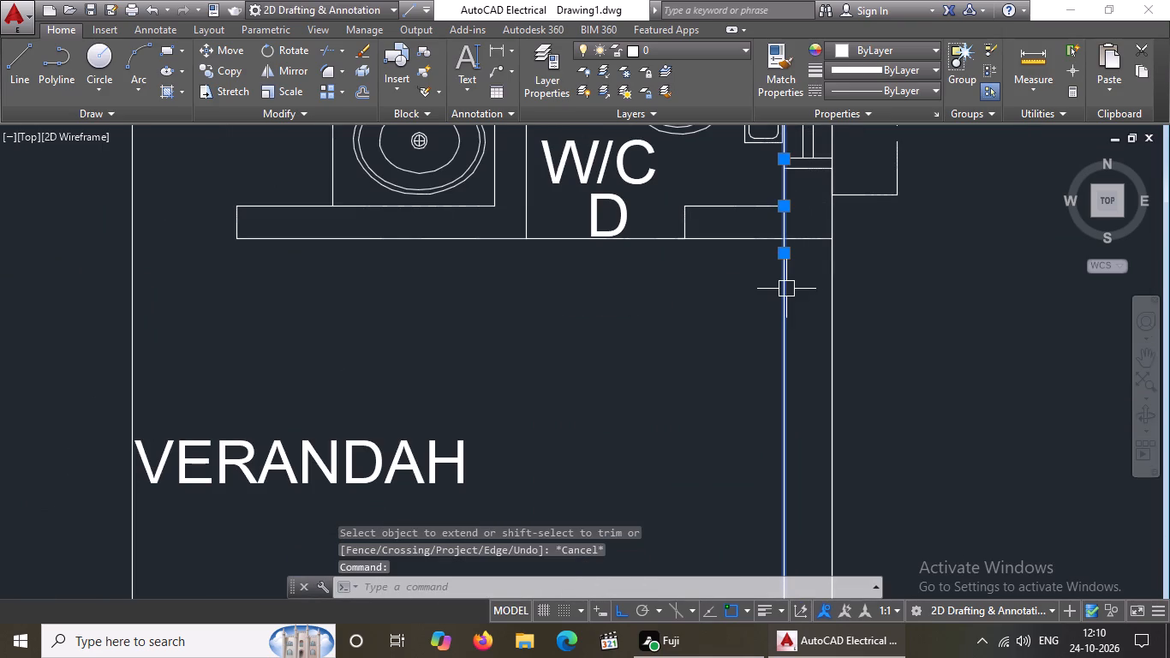
{"action": "key", "text": "Delete"}
Fillet the inner front wall line above the entrance steps with the right outer wall's inner face into a square verandah corner.
{"action": "scroll", "coordinate": [797, 306], "scroll_direction": "down", "scroll_amount": 2}
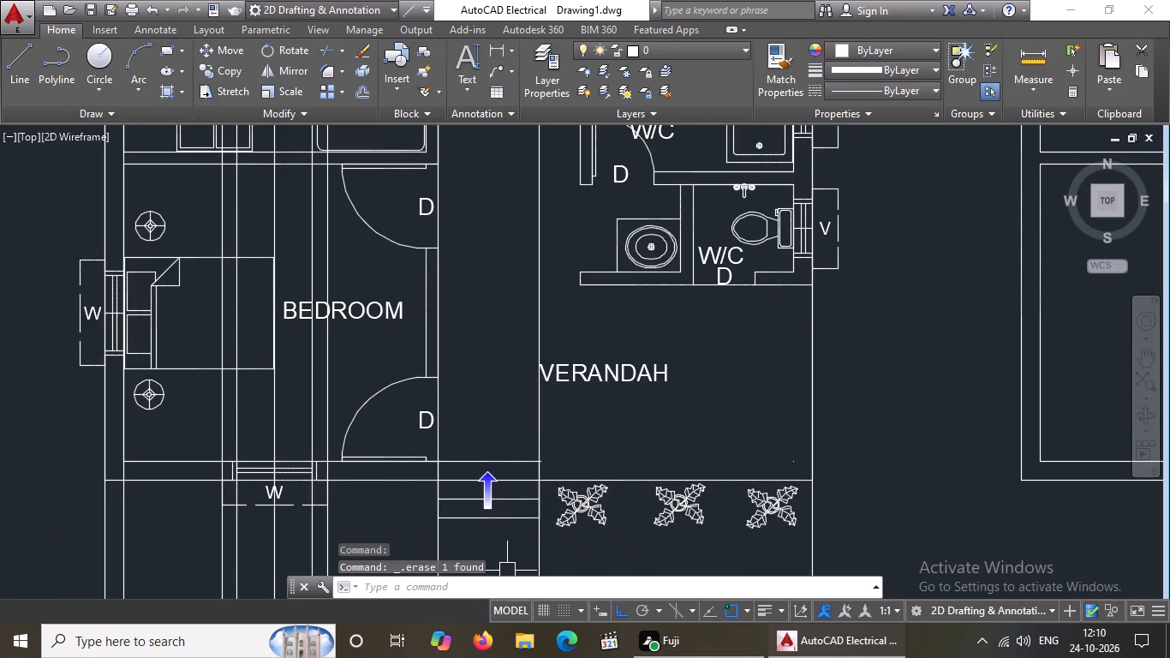
{"action": "key", "text": "f"}
{"action": "key", "text": "space"}
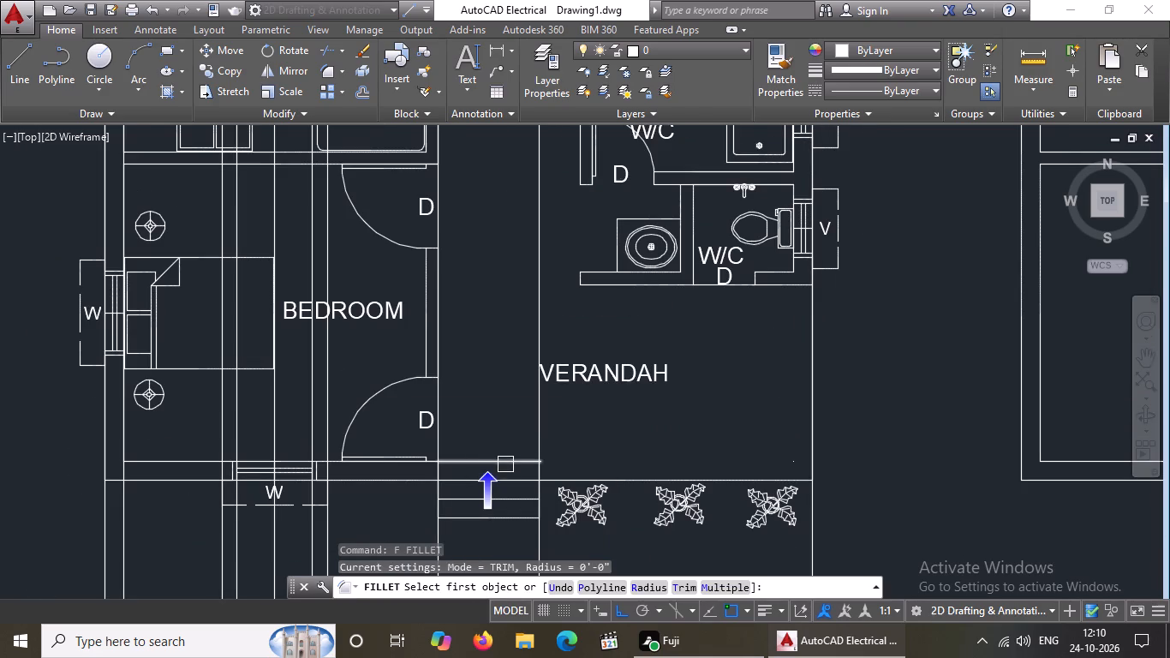
{"action": "left_click", "coordinate": [507, 462]}
{"action": "scroll", "coordinate": [798, 266], "scroll_direction": "up", "scroll_amount": 2}
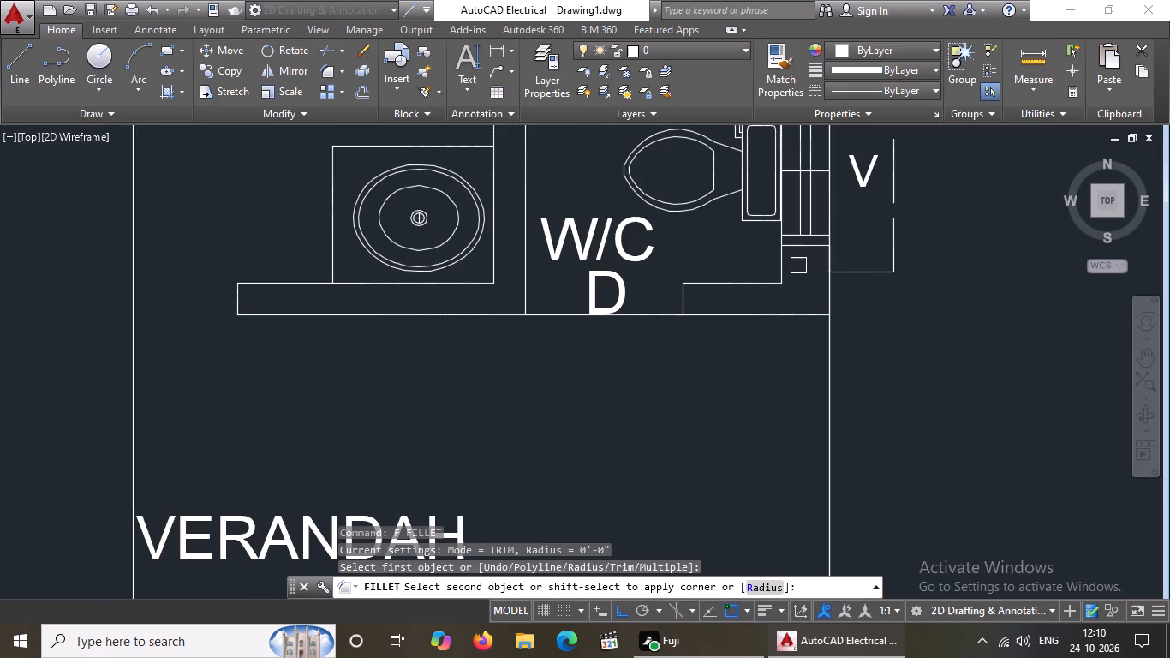
{"action": "left_click", "coordinate": [782, 262]}
{"action": "scroll", "coordinate": [792, 307], "scroll_direction": "down", "scroll_amount": 3}
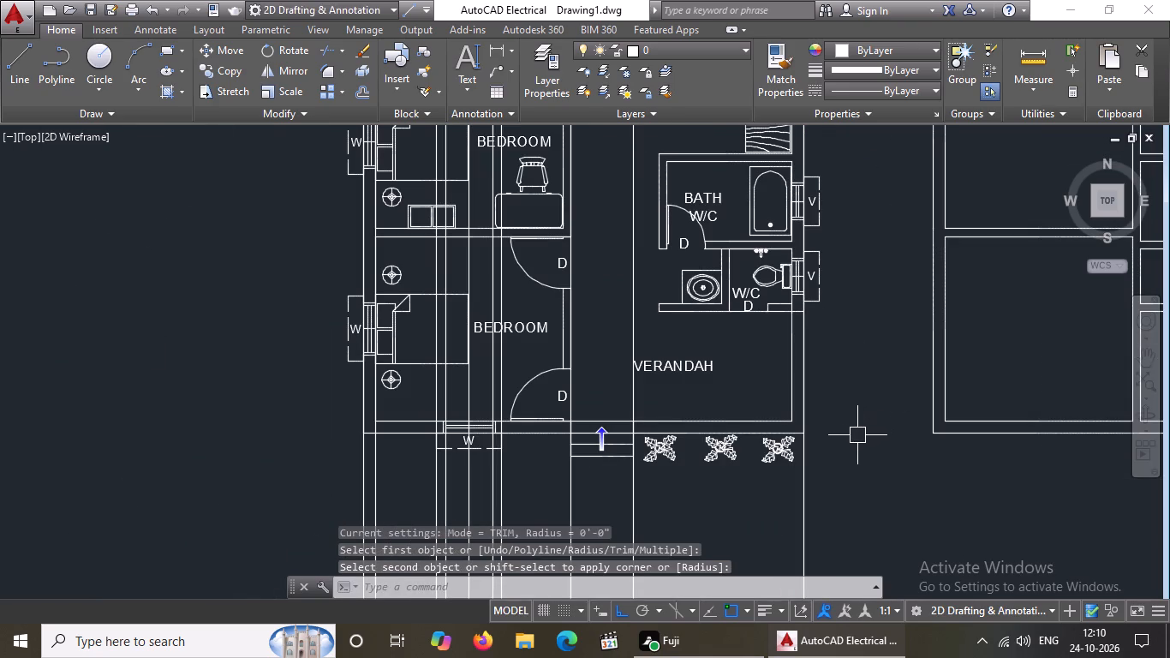
{"action": "key", "text": "Escape"}
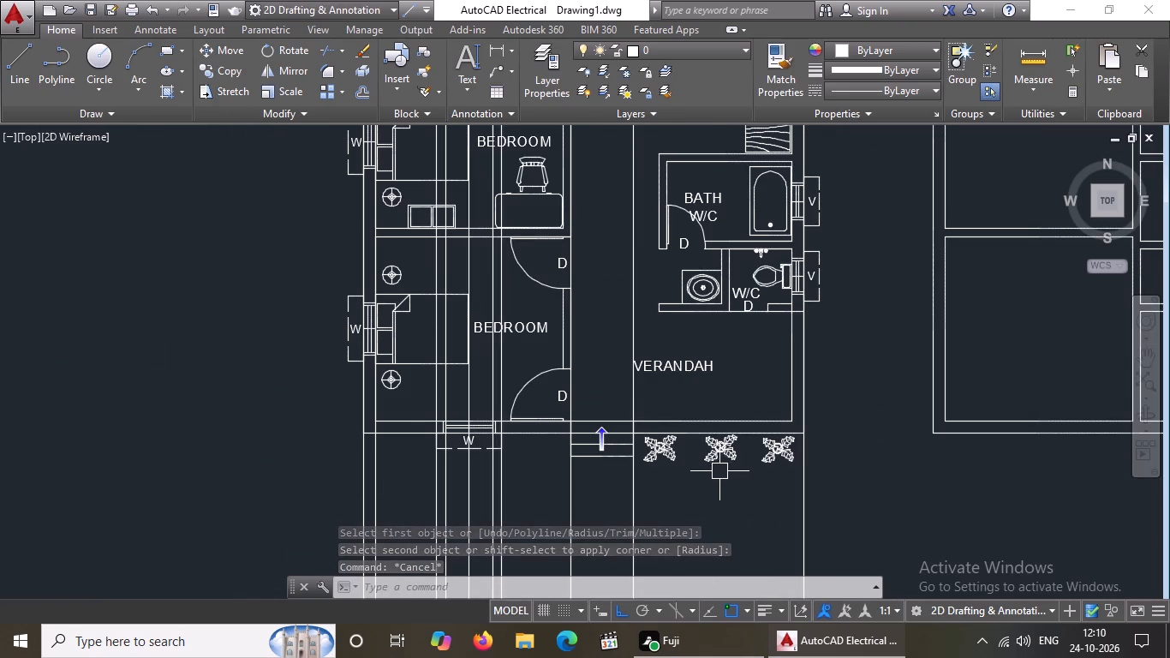
{"action": "key", "text": "Escape"}
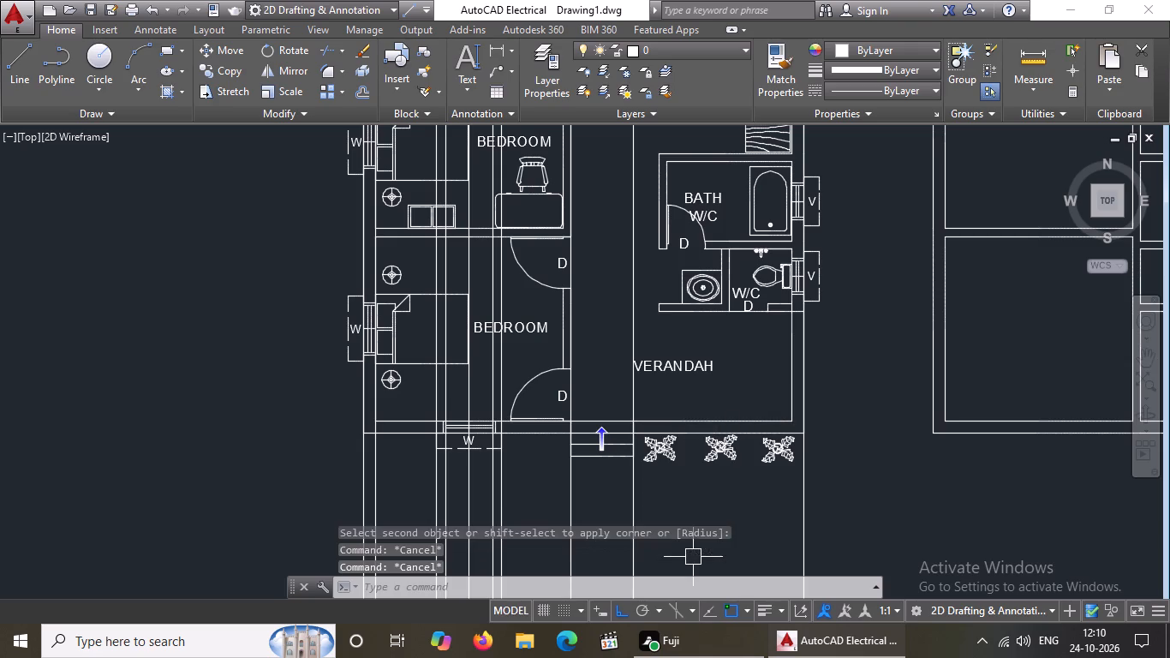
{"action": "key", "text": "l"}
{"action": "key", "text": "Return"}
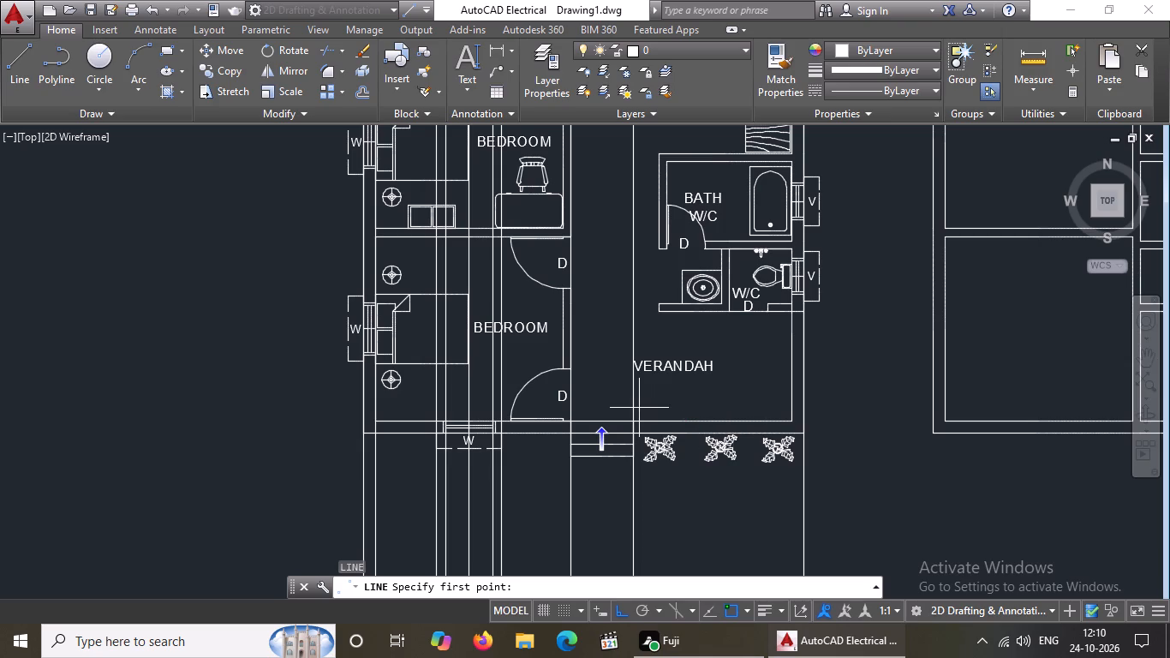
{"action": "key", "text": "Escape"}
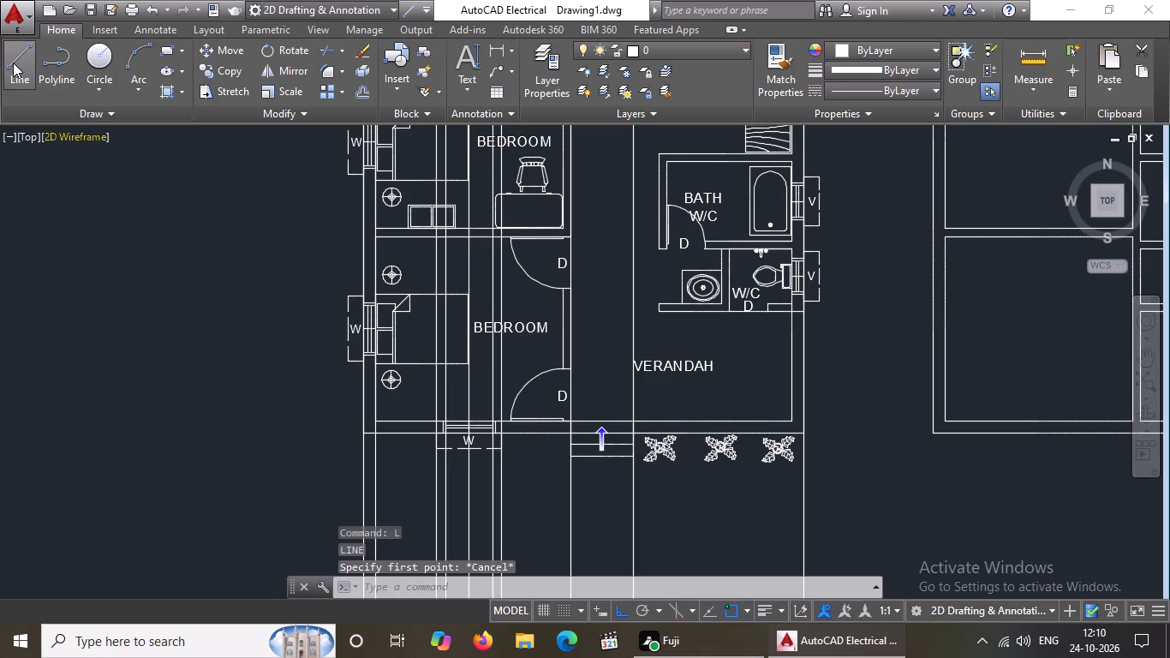
Draw a helper line along the verandah's inner front wall face, from the entrance's right construction line to the inner right corner.
{"action": "left_click", "coordinate": [13, 63]}
{"action": "scroll", "coordinate": [682, 423], "scroll_direction": "up", "scroll_amount": 2}
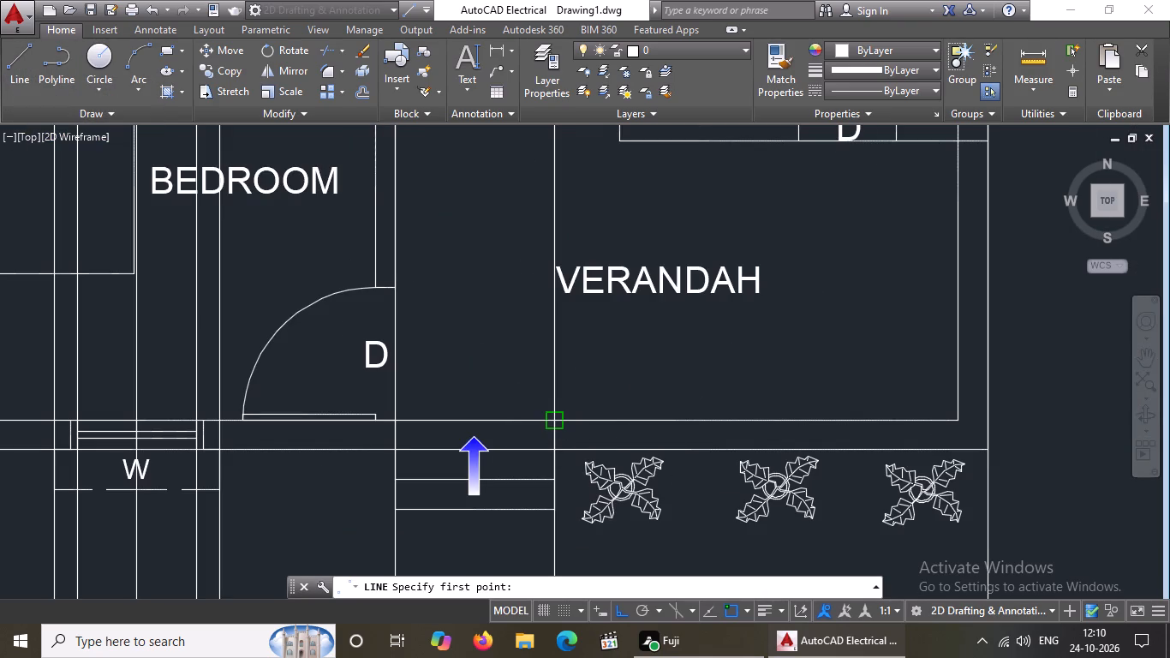
{"action": "left_click_drag", "start_coordinate": [558, 428], "coordinate": [581, 428]}
{"action": "left_click", "coordinate": [965, 422]}
{"action": "key", "text": "Escape"}
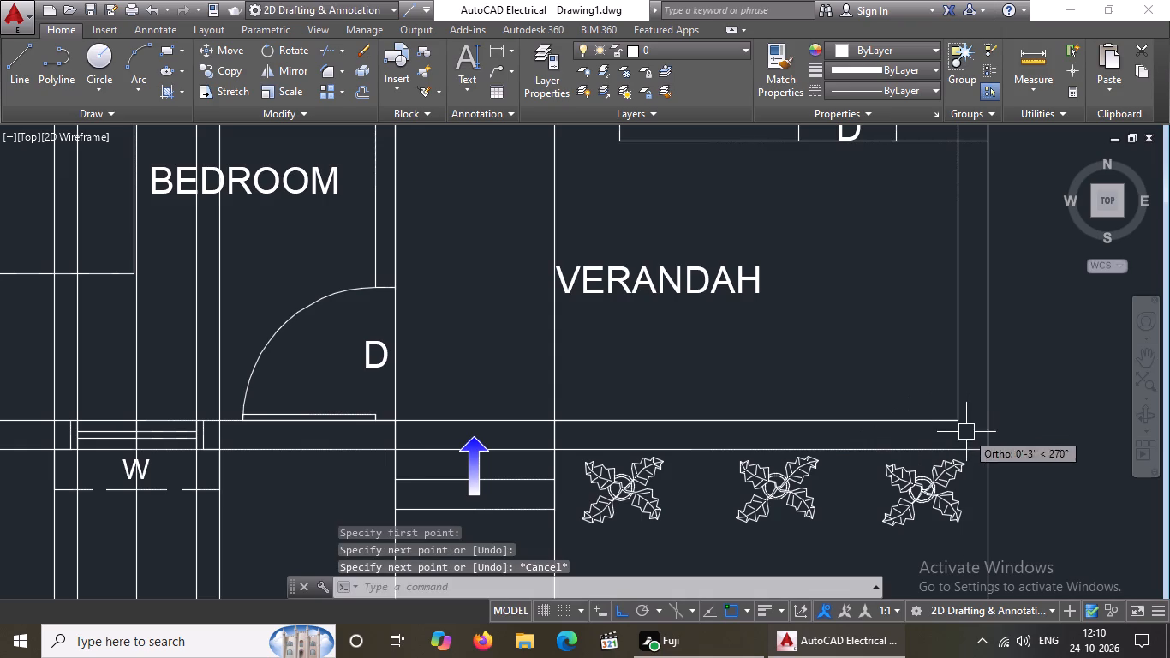
Draw a 9" vertical line across the verandah's front wall, starting from the helper line's midpoint.
{"action": "left_click", "coordinate": [15, 63]}
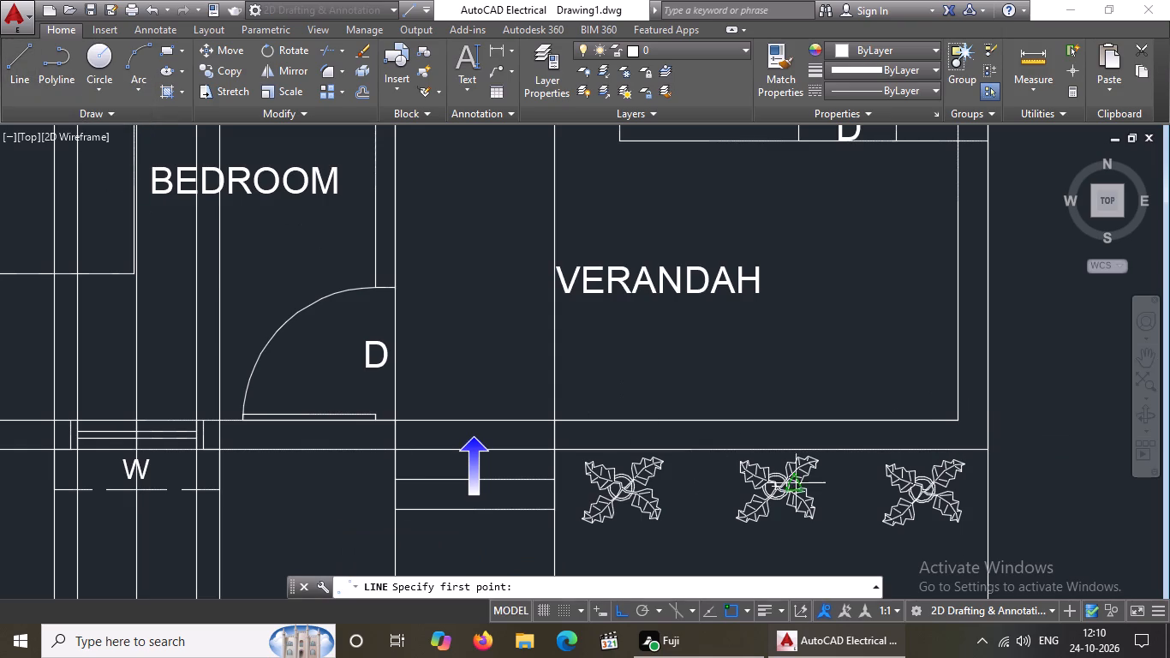
{"action": "left_click", "coordinate": [759, 422]}
{"action": "type", "text": "9\""}
{"action": "key", "text": "Return"}
{"action": "key", "text": "Return"}
Delete the helper line overlapping the verandah's inner front wall face.
{"action": "scroll", "coordinate": [763, 428], "scroll_direction": "down", "scroll_amount": 2}
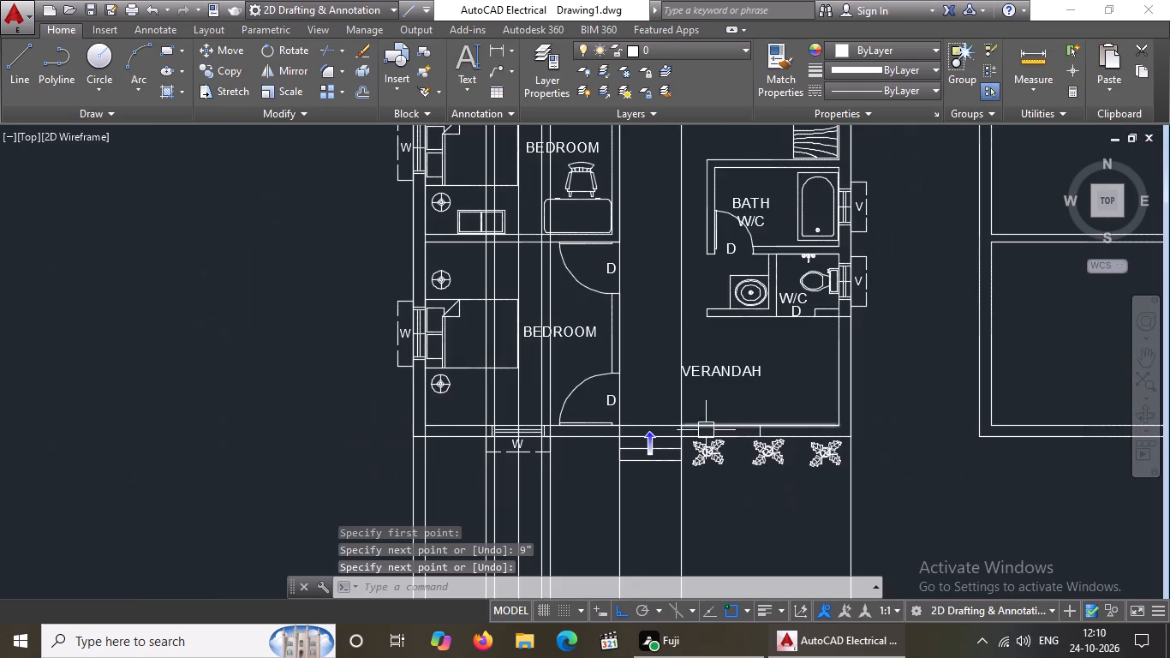
{"action": "scroll", "coordinate": [719, 428], "scroll_direction": "up", "scroll_amount": 2}
{"action": "left_click", "coordinate": [718, 428]}
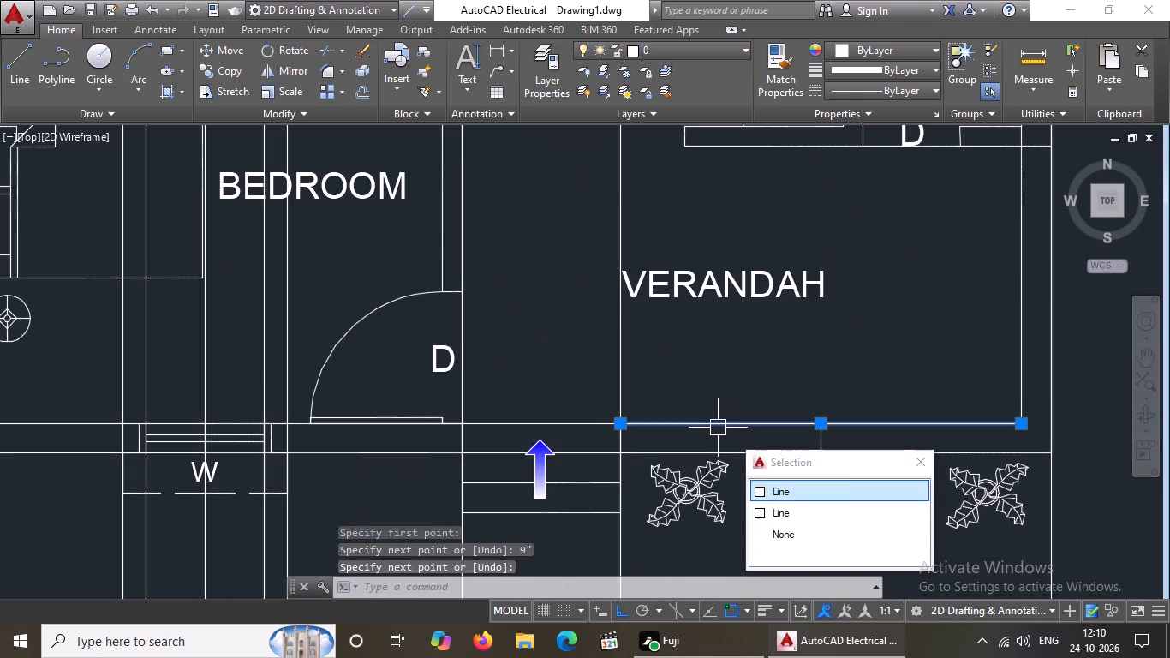
{"action": "key", "text": "Return"}
{"action": "key", "text": "Delete"}
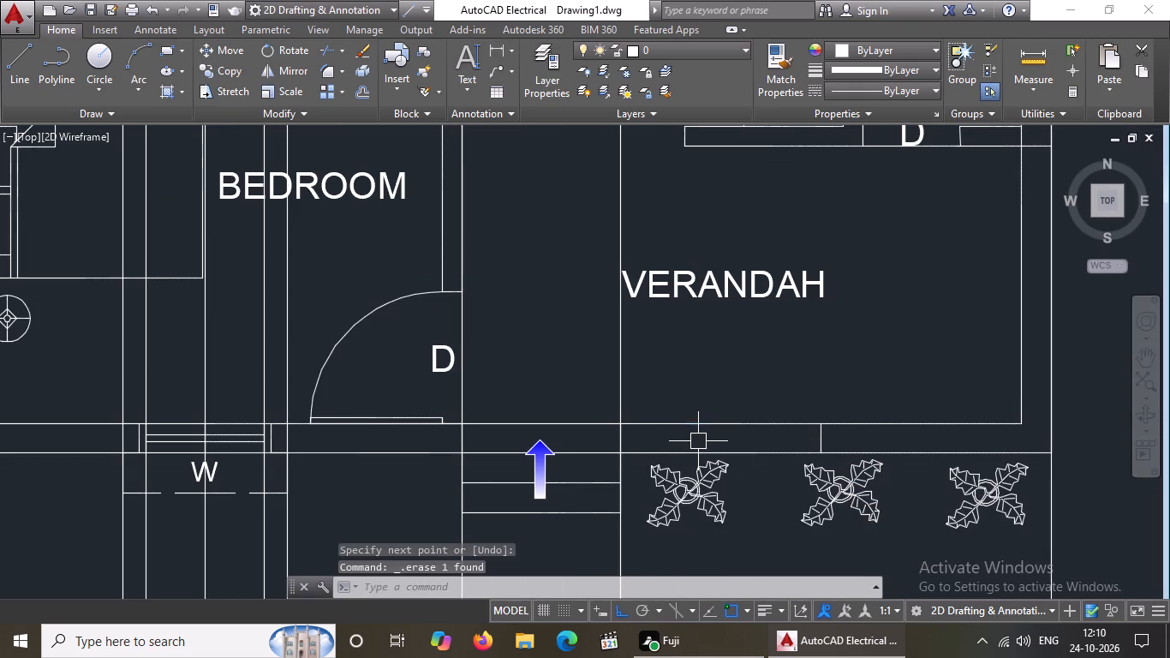
Offset the 9" centre line in the verandah's front wall by 1.5' to both sides to mark the window opening.
{"action": "scroll", "coordinate": [761, 422], "scroll_direction": "down", "scroll_amount": 1}
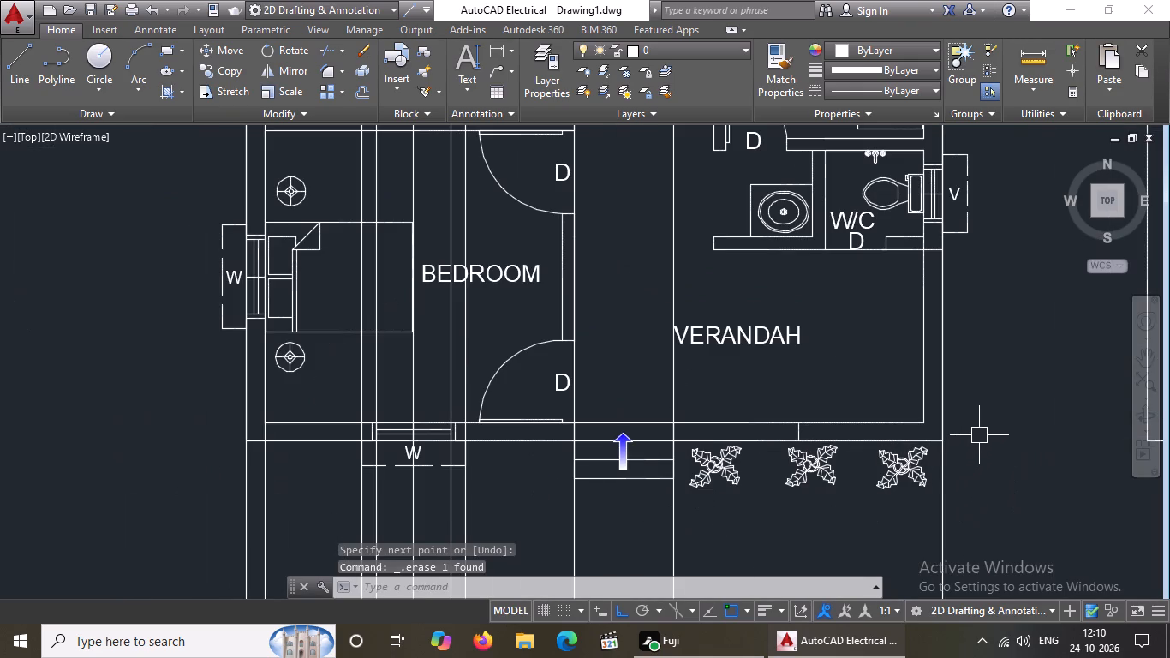
{"action": "key", "text": "Escape"}
{"action": "key", "text": "o"}
{"action": "key", "text": "Return"}
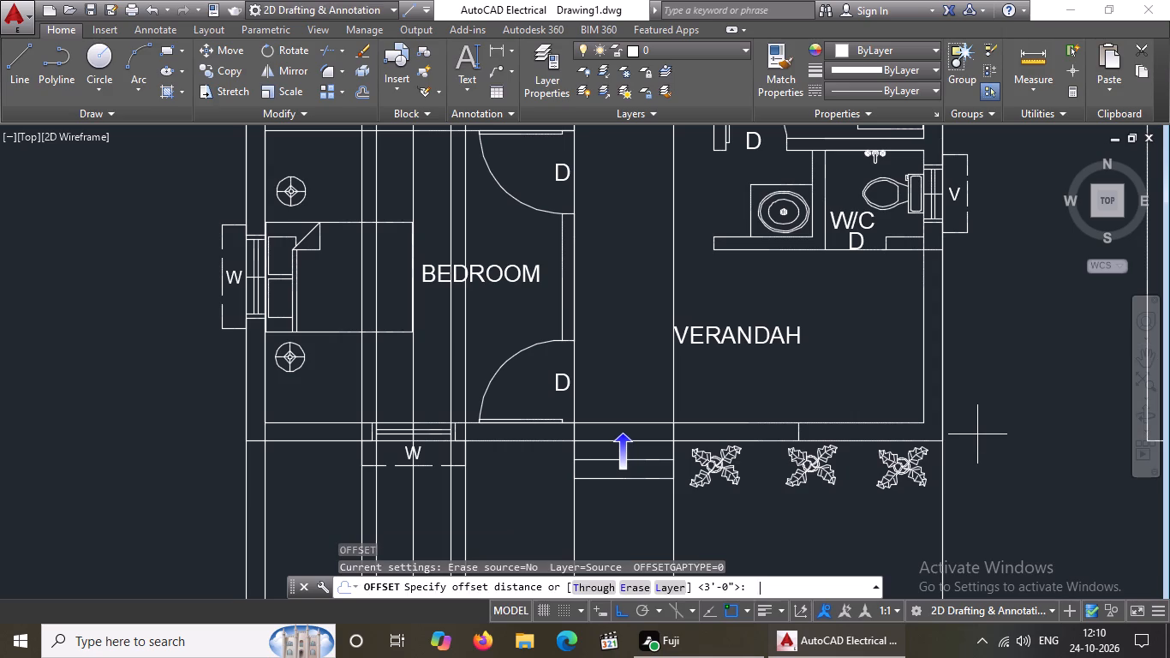
{"action": "type", "text": "1."}
{"action": "key", "text": "5"}
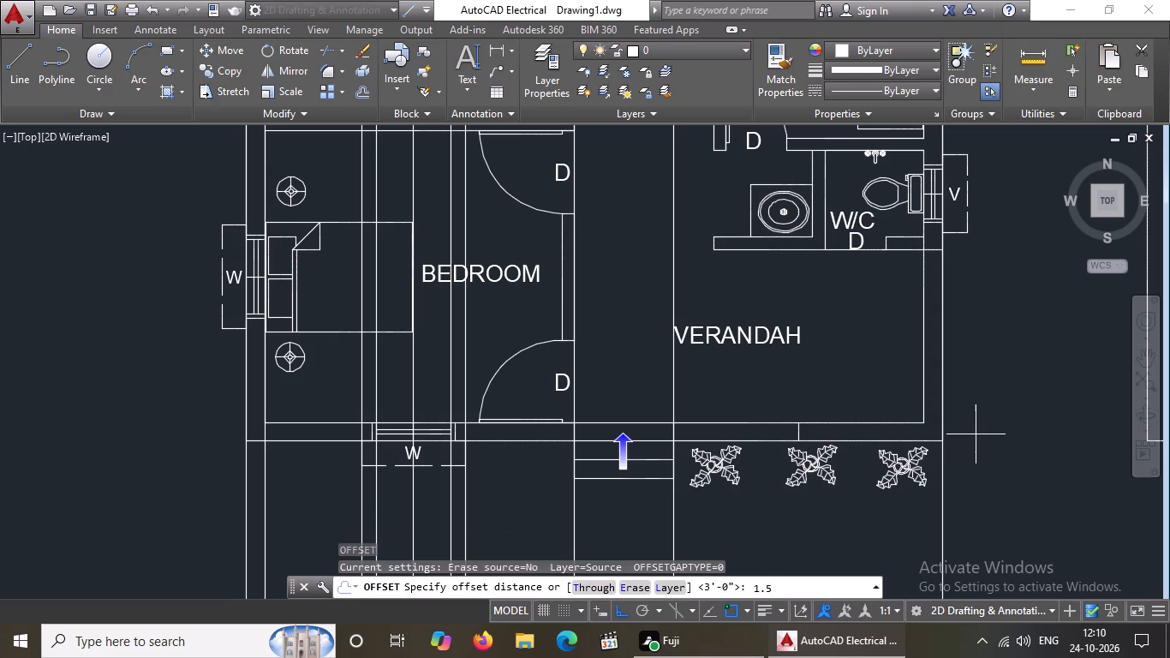
{"action": "key", "text": "apostrophe"}
{"action": "key", "text": "Return"}
{"action": "scroll", "coordinate": [779, 442], "scroll_direction": "up", "scroll_amount": 1}
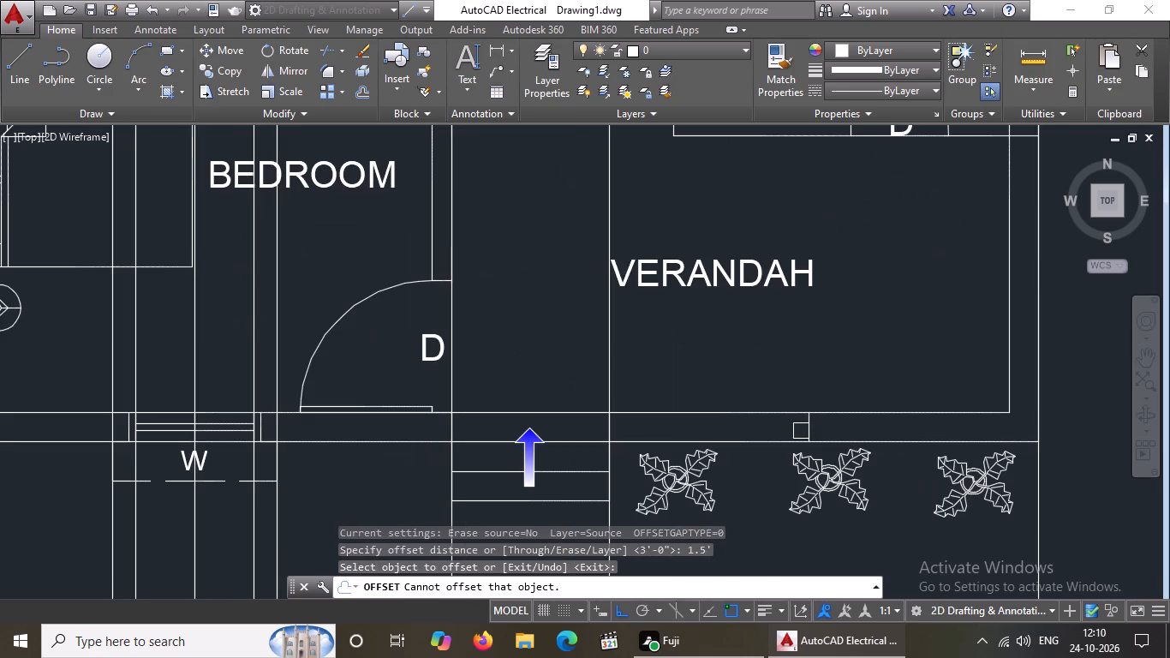
{"action": "left_click", "coordinate": [809, 428]}
{"action": "left_click_drag", "start_coordinate": [715, 435], "coordinate": [728, 433]}
{"action": "left_click", "coordinate": [812, 425]}
{"action": "left_click", "coordinate": [834, 423]}
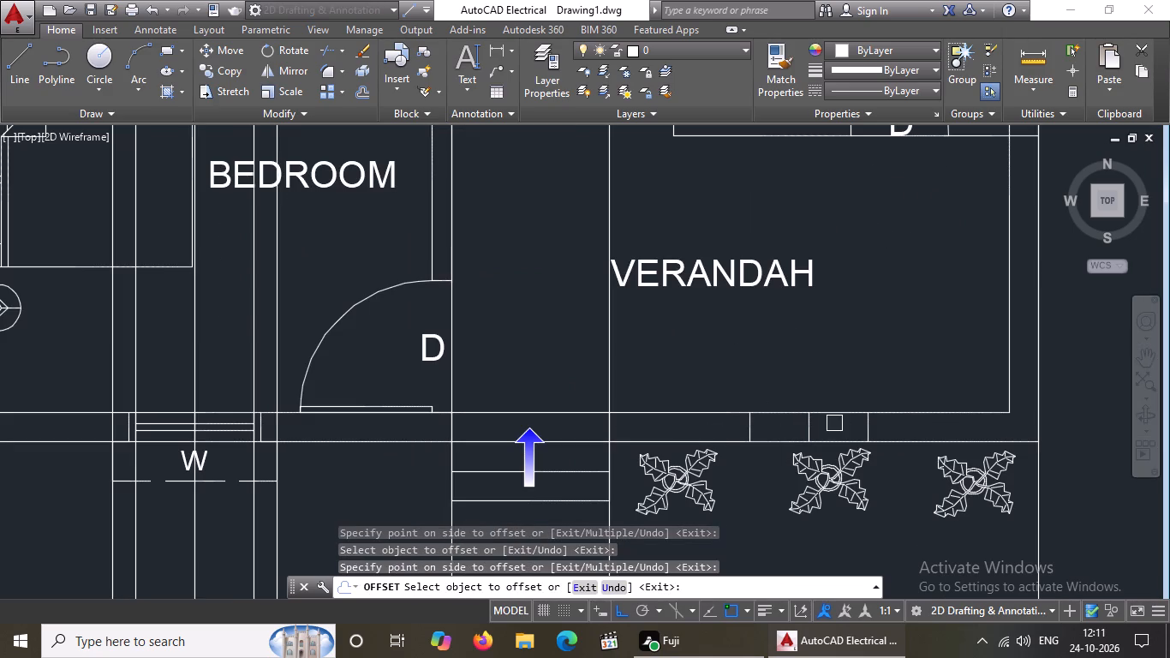
{"action": "key", "text": "Escape"}
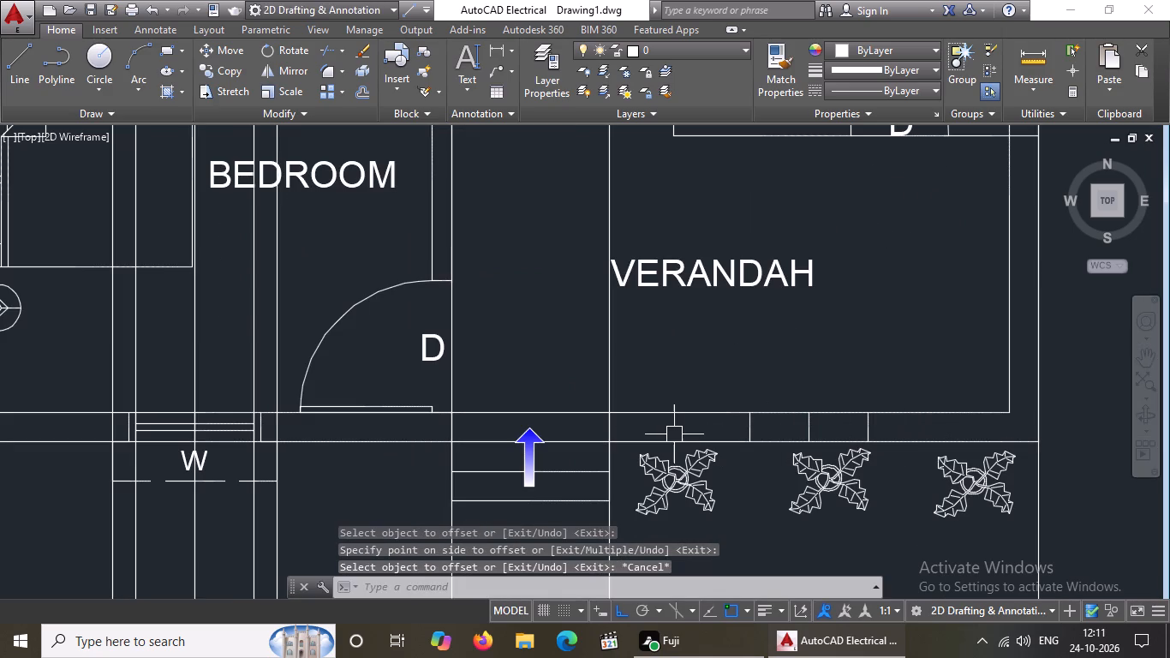
Draw a horizontal line at mid-wall between the midpoints of the verandah window opening's two side lines.
{"action": "key", "text": "l"}
{"action": "key", "text": "Return"}
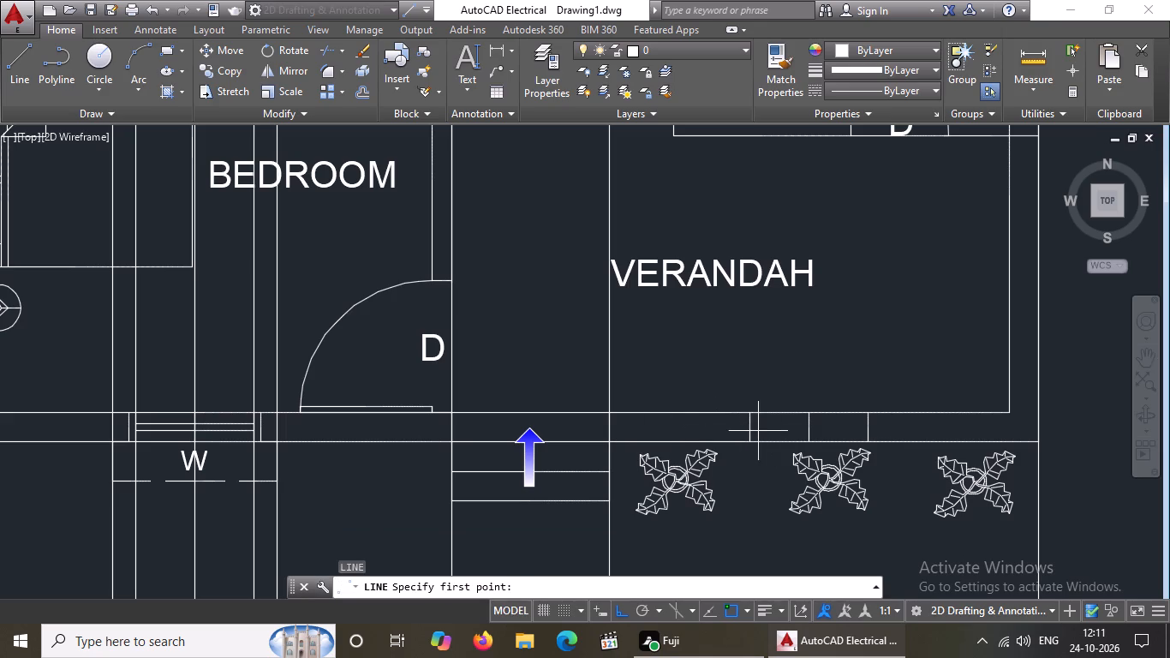
{"action": "left_click_drag", "start_coordinate": [747, 428], "coordinate": [776, 431]}
{"action": "left_click_drag", "start_coordinate": [871, 427], "coordinate": [903, 428]}
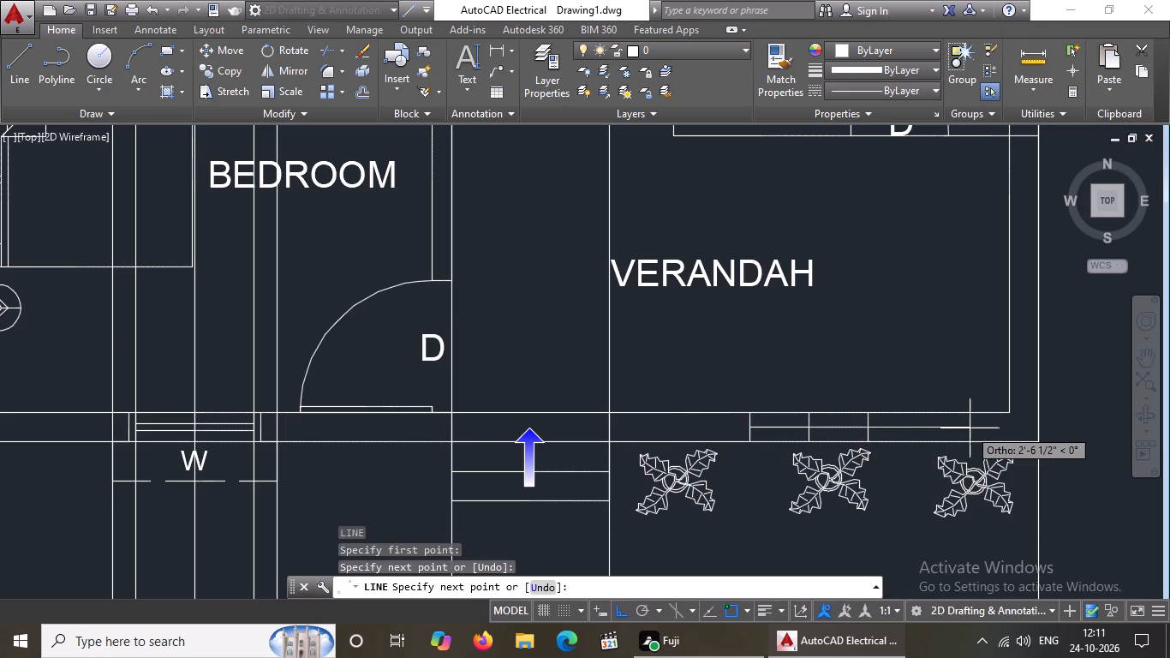
{"action": "key", "text": "Escape"}
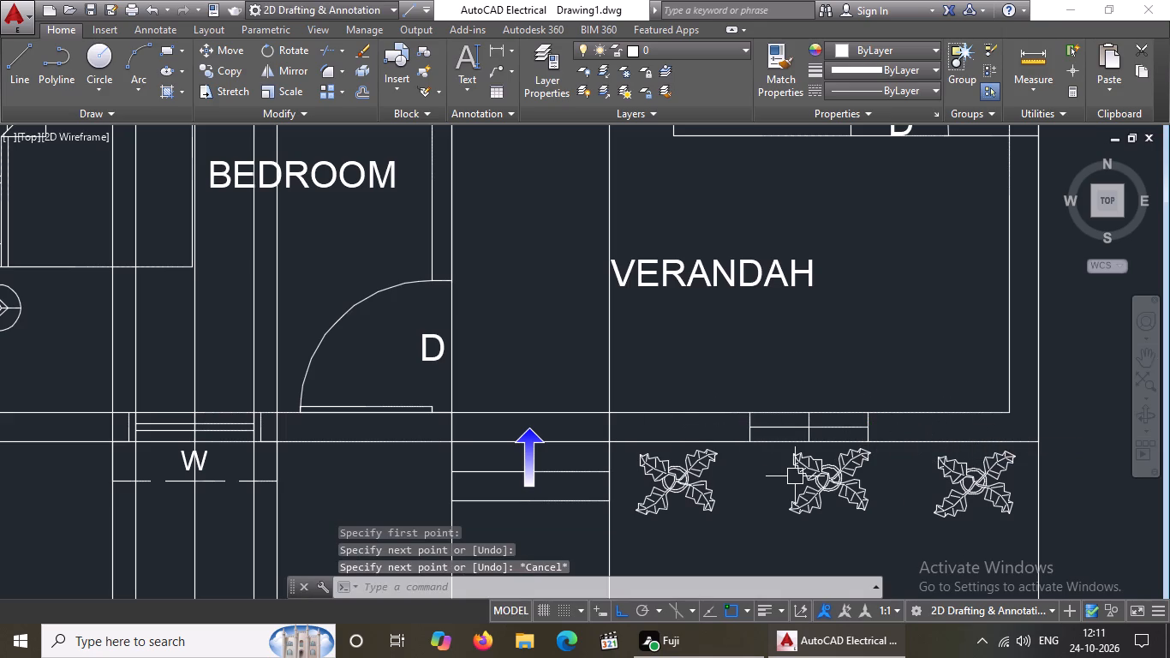
Offset the verandah window's mid-wall horizontal line 1" upward and 1" downward to form the glazing lines.
{"action": "key", "text": "o"}
{"action": "key", "text": "Return"}
{"action": "key", "text": "1"}
{"action": "key", "text": "shift+quotedbl"}
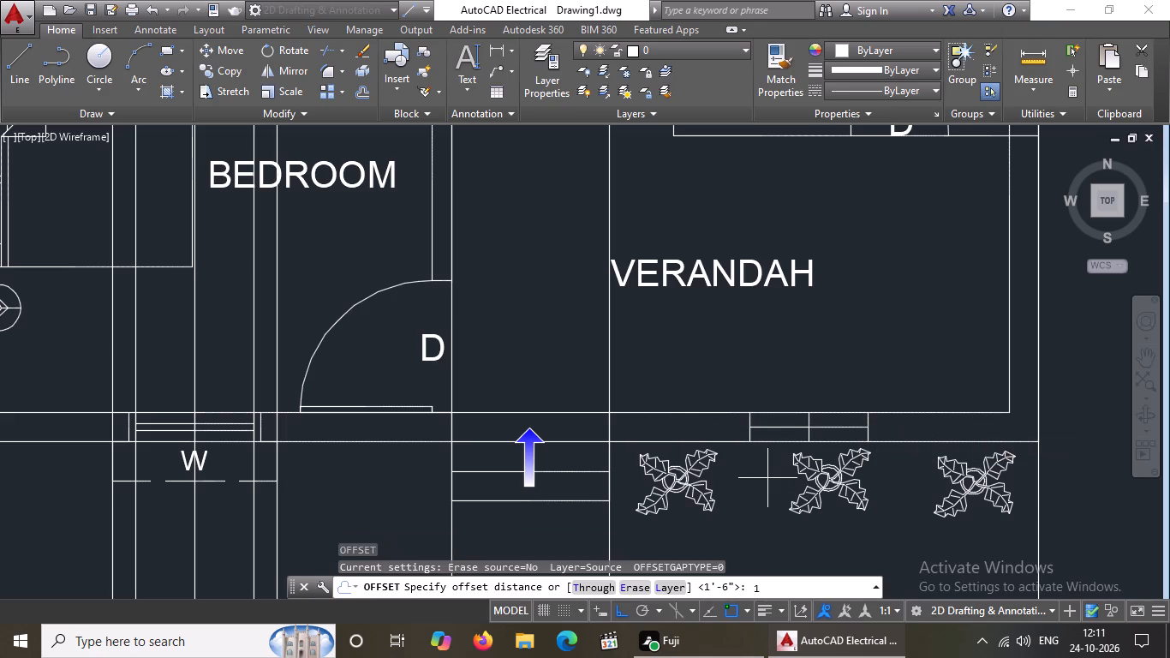
{"action": "key", "text": "Return"}
{"action": "scroll", "coordinate": [758, 437], "scroll_direction": "up", "scroll_amount": 2}
{"action": "left_click", "coordinate": [767, 416]}
{"action": "left_click", "coordinate": [767, 392]}
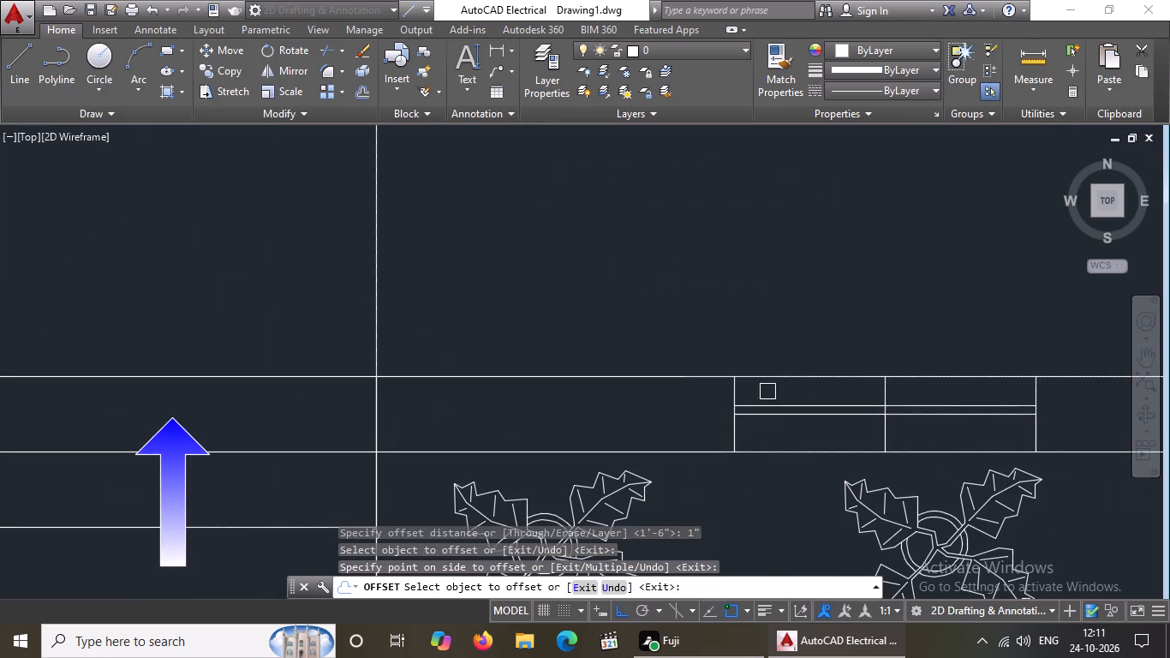
{"action": "left_click", "coordinate": [773, 416]}
{"action": "left_click", "coordinate": [777, 435]}
{"action": "key", "text": "Escape"}
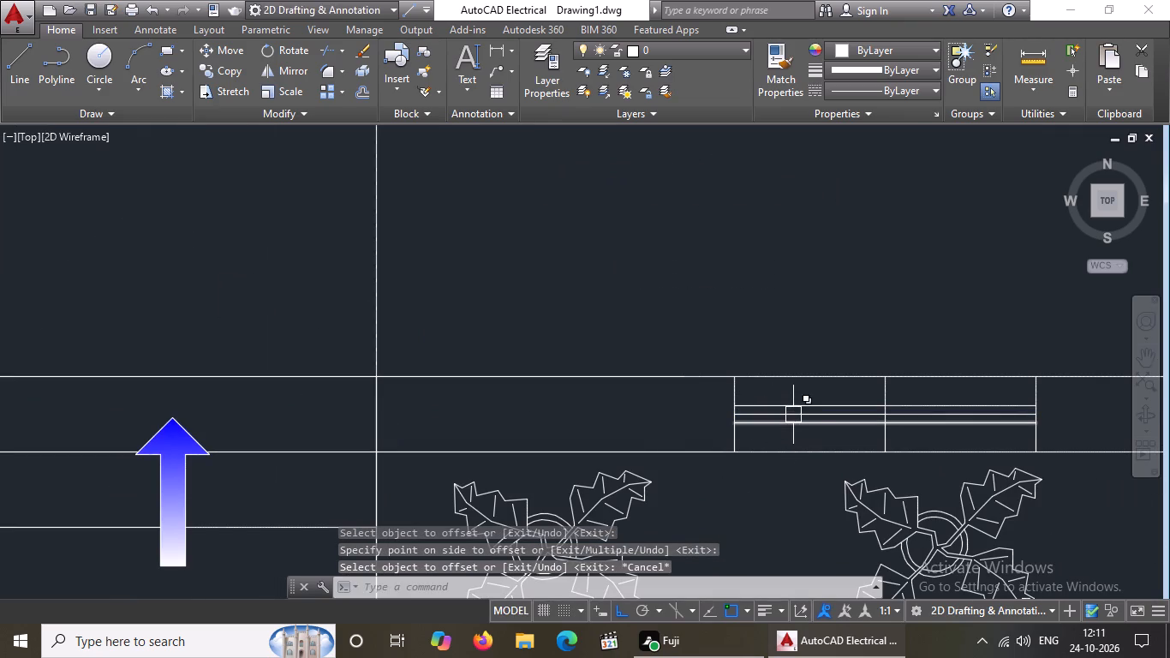
Delete the middle horizontal line between the verandah window's two glazing lines.
{"action": "scroll", "coordinate": [793, 417], "scroll_direction": "up", "scroll_amount": 2}
{"action": "left_click", "coordinate": [792, 415]}
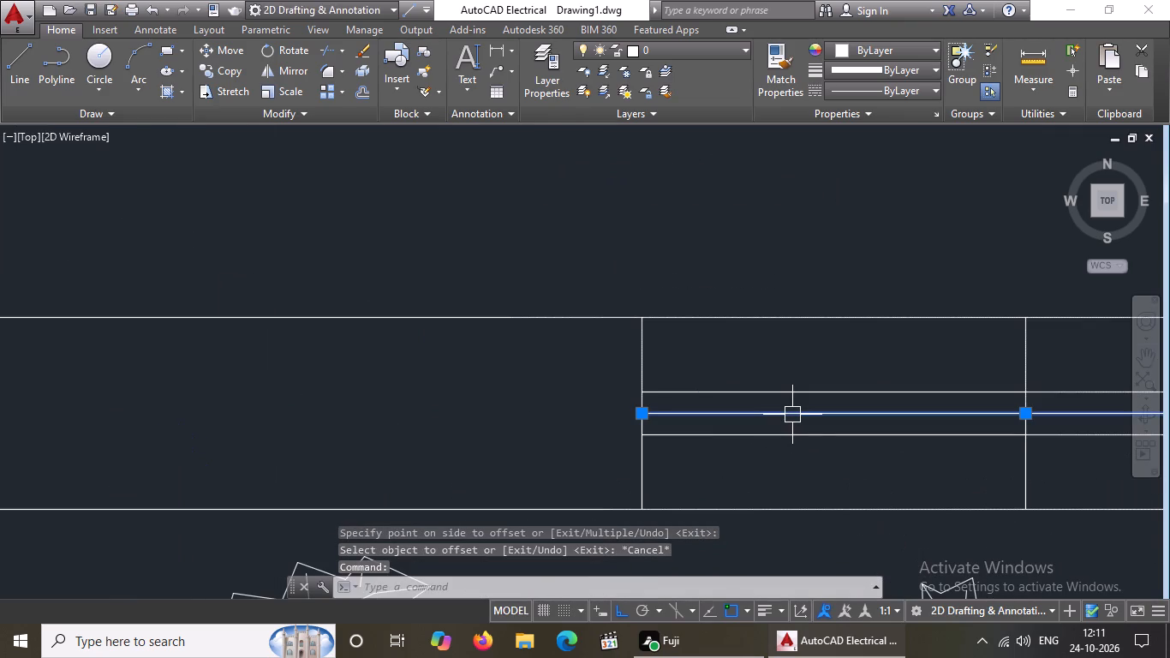
{"action": "key", "text": "Delete"}
{"action": "scroll", "coordinate": [791, 416], "scroll_direction": "down", "scroll_amount": 5}
{"action": "key", "text": "Escape"}
Offset the verandah window's left and right side lines 2" outward to form its frame edges.
{"action": "scroll", "coordinate": [863, 438], "scroll_direction": "up", "scroll_amount": 1}
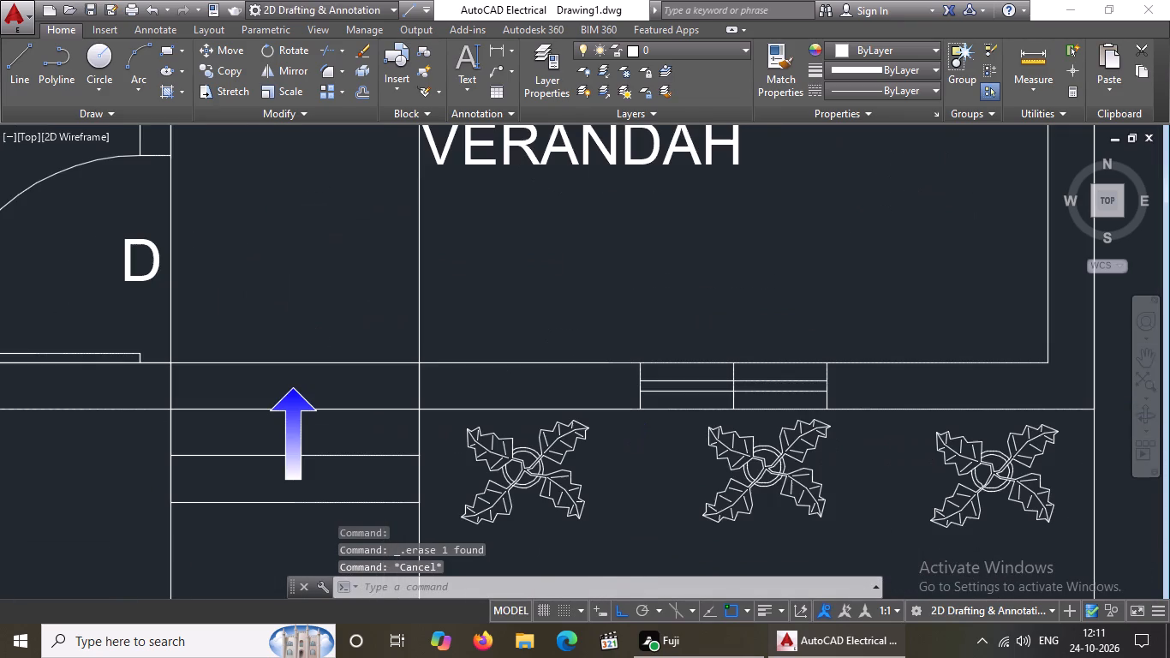
{"action": "scroll", "coordinate": [863, 438], "scroll_direction": "up", "scroll_amount": 1}
{"action": "key", "text": "Escape"}
{"action": "key", "text": "o"}
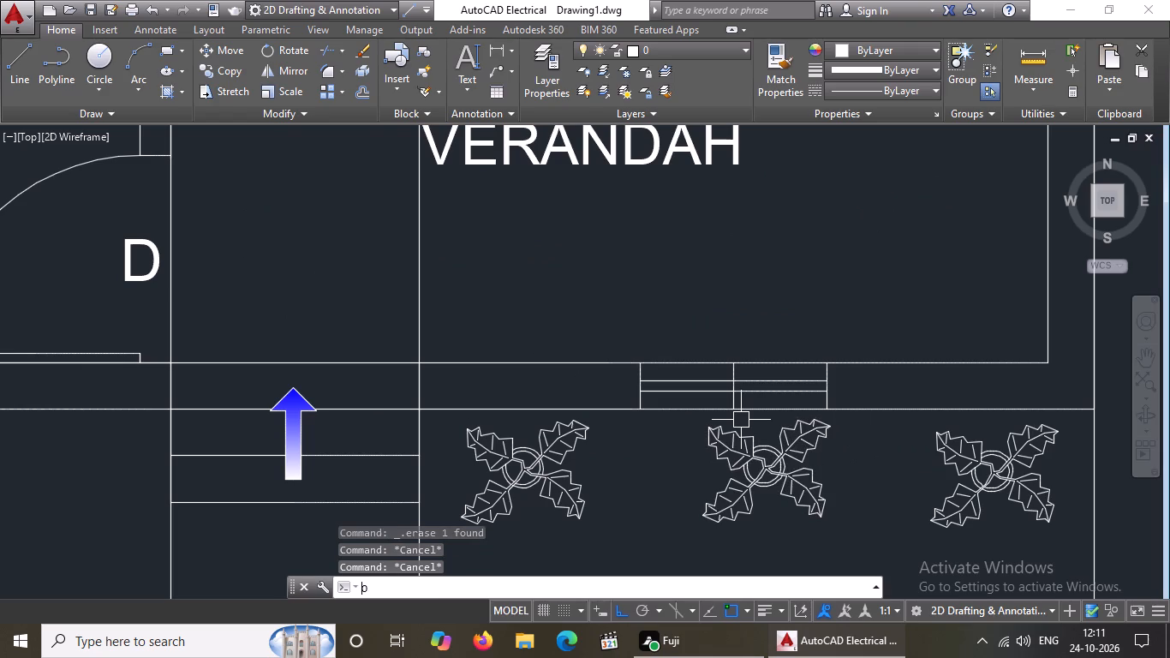
{"action": "key", "text": "Return"}
{"action": "type", "text": "2\""}
{"action": "key", "text": "Return"}
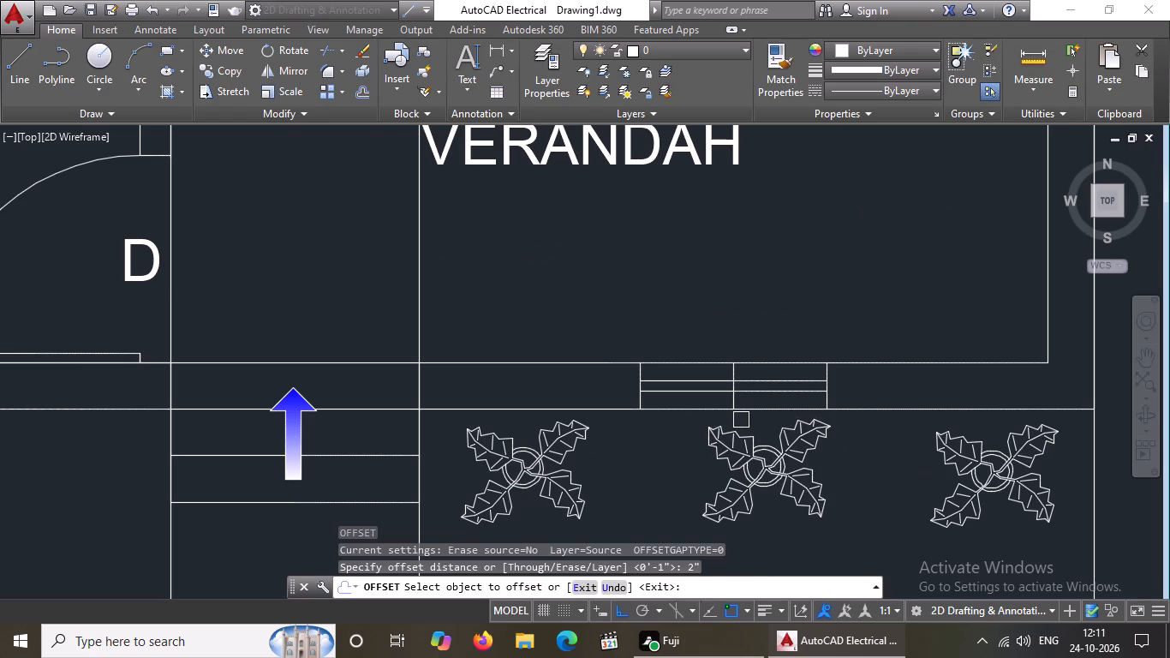
{"action": "scroll", "coordinate": [633, 380], "scroll_direction": "up", "scroll_amount": 2}
{"action": "left_click_drag", "start_coordinate": [648, 361], "coordinate": [634, 366]}
{"action": "left_click", "coordinate": [558, 409]}
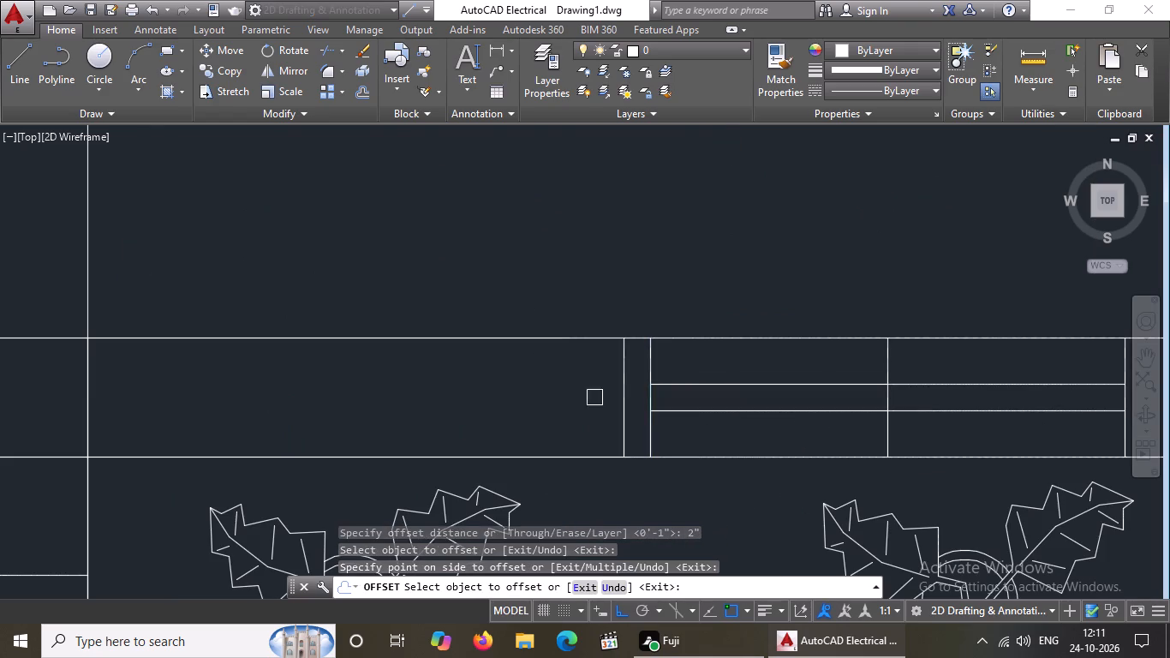
{"action": "scroll", "coordinate": [635, 388], "scroll_direction": "down", "scroll_amount": 3}
{"action": "scroll", "coordinate": [760, 383], "scroll_direction": "up", "scroll_amount": 2}
{"action": "left_click_drag", "start_coordinate": [738, 428], "coordinate": [739, 428]}
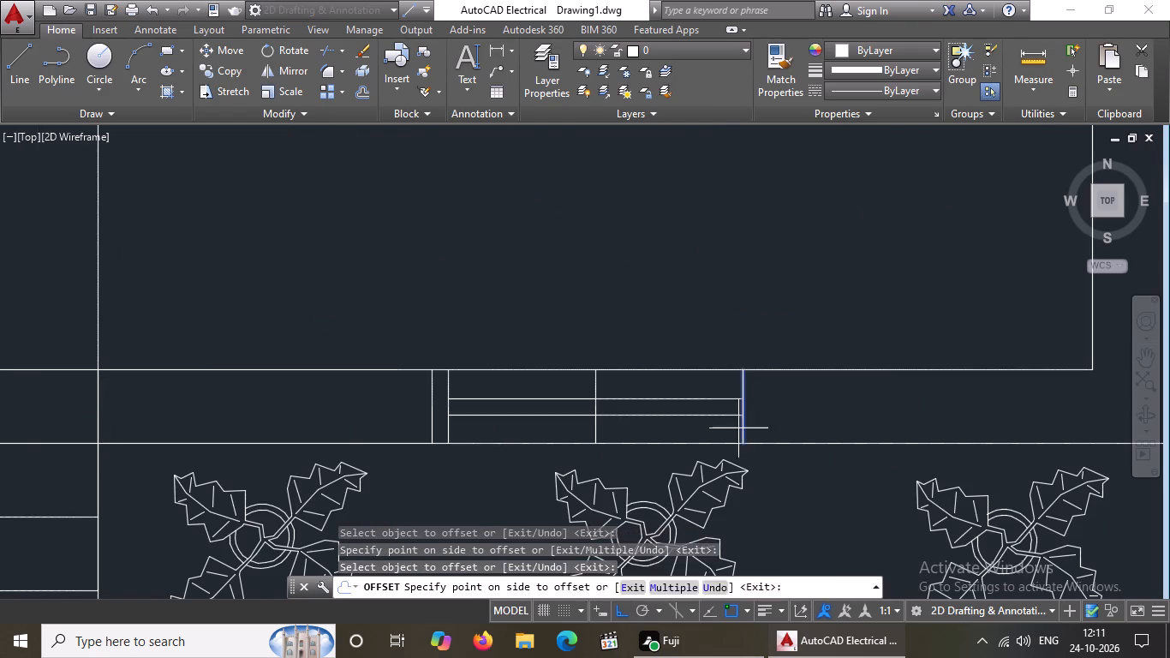
{"action": "left_click_drag", "start_coordinate": [739, 428], "coordinate": [772, 421]}
{"action": "left_click", "coordinate": [799, 416]}
{"action": "scroll", "coordinate": [799, 414], "scroll_direction": "down", "scroll_amount": 3}
{"action": "key", "text": "Escape"}
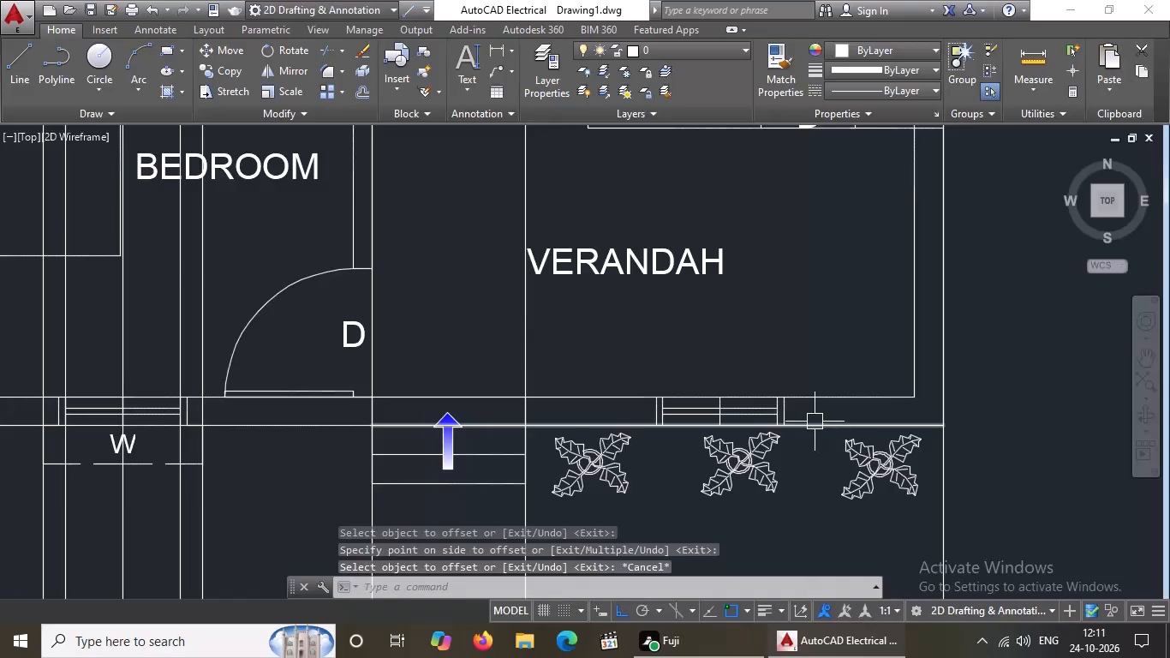
Copy the front bedroom window's dashed projection outline and W label to the verandah window, matching their left outer frame corners on the wall face.
{"action": "scroll", "coordinate": [815, 422], "scroll_direction": "down", "scroll_amount": 2}
{"action": "scroll", "coordinate": [774, 391], "scroll_direction": "up", "scroll_amount": 1}
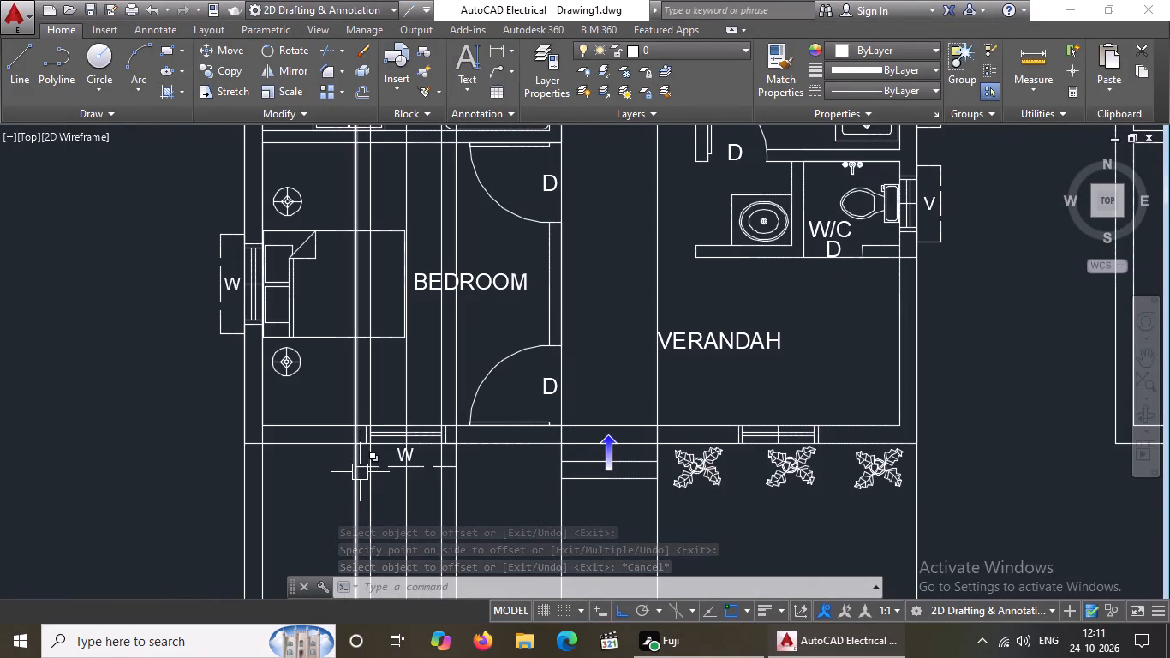
{"action": "scroll", "coordinate": [355, 457], "scroll_direction": "up", "scroll_amount": 2}
{"action": "left_click", "coordinate": [301, 407]}
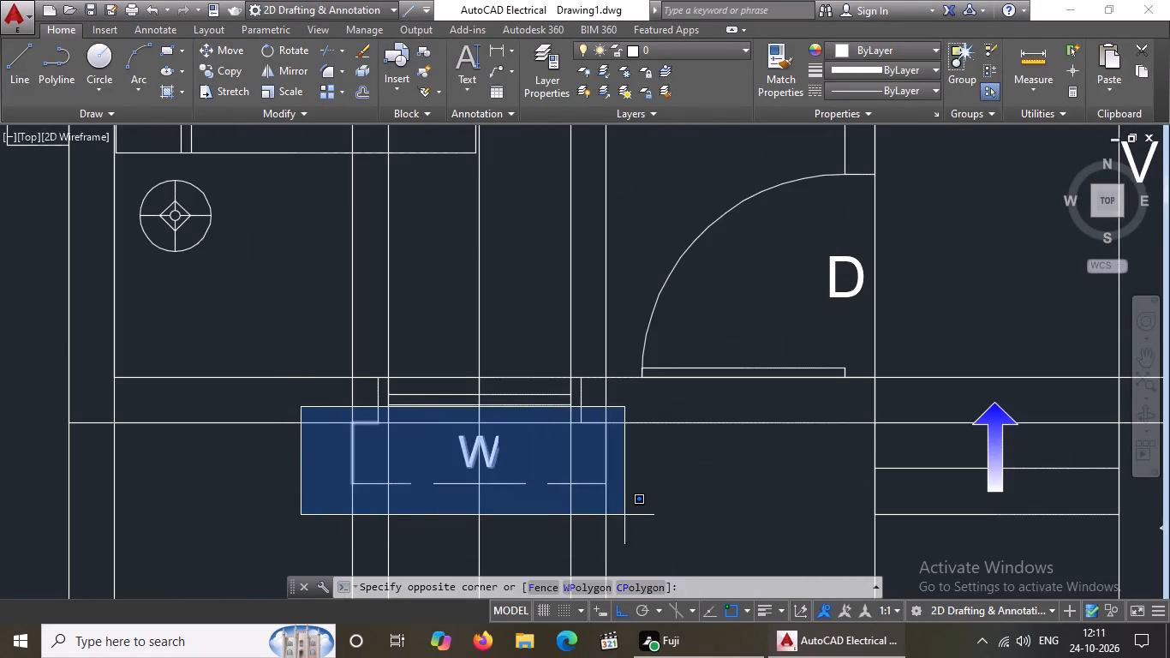
{"action": "left_click", "coordinate": [666, 523]}
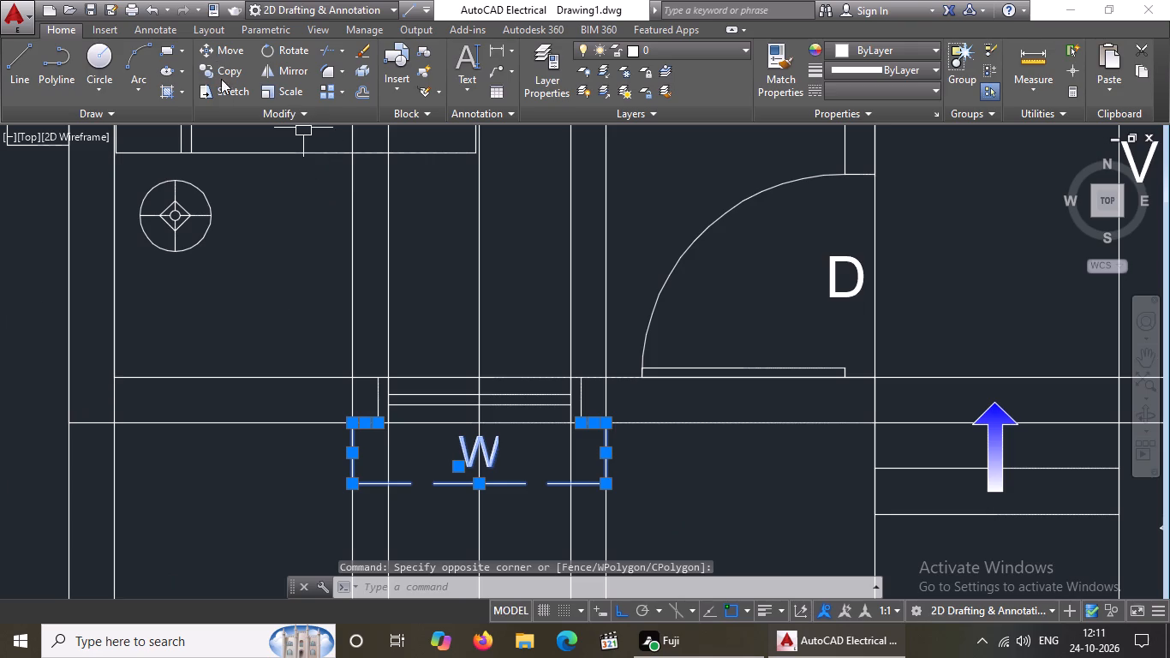
{"action": "left_click", "coordinate": [220, 70]}
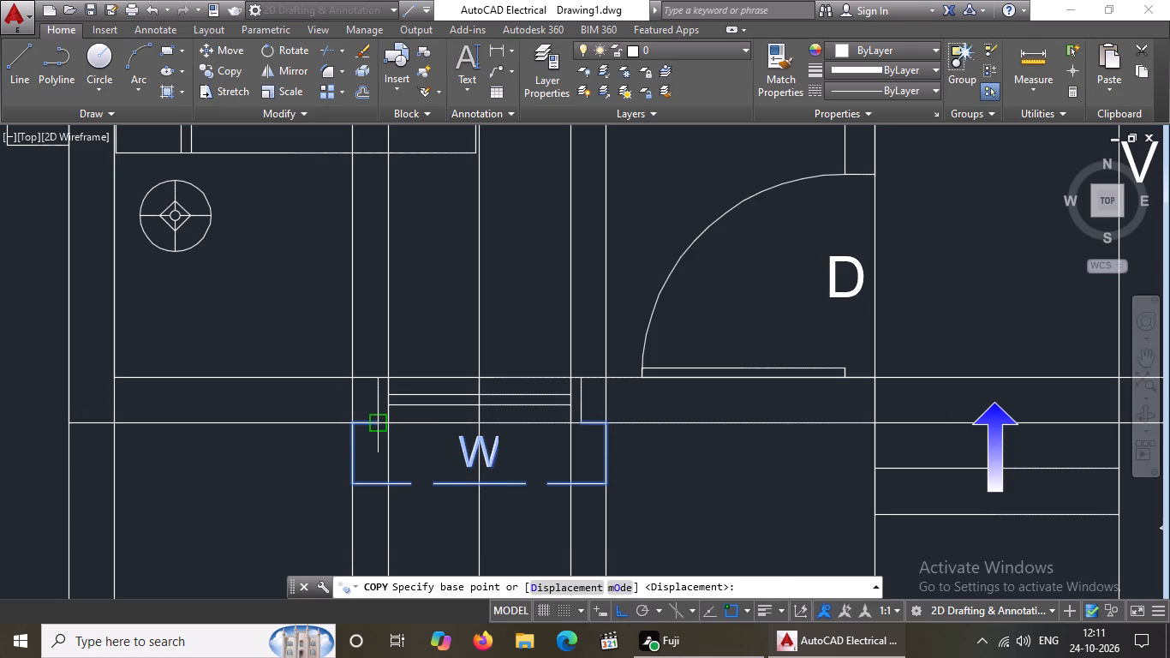
{"action": "left_click", "coordinate": [372, 418]}
{"action": "scroll", "coordinate": [843, 451], "scroll_direction": "down", "scroll_amount": 2}
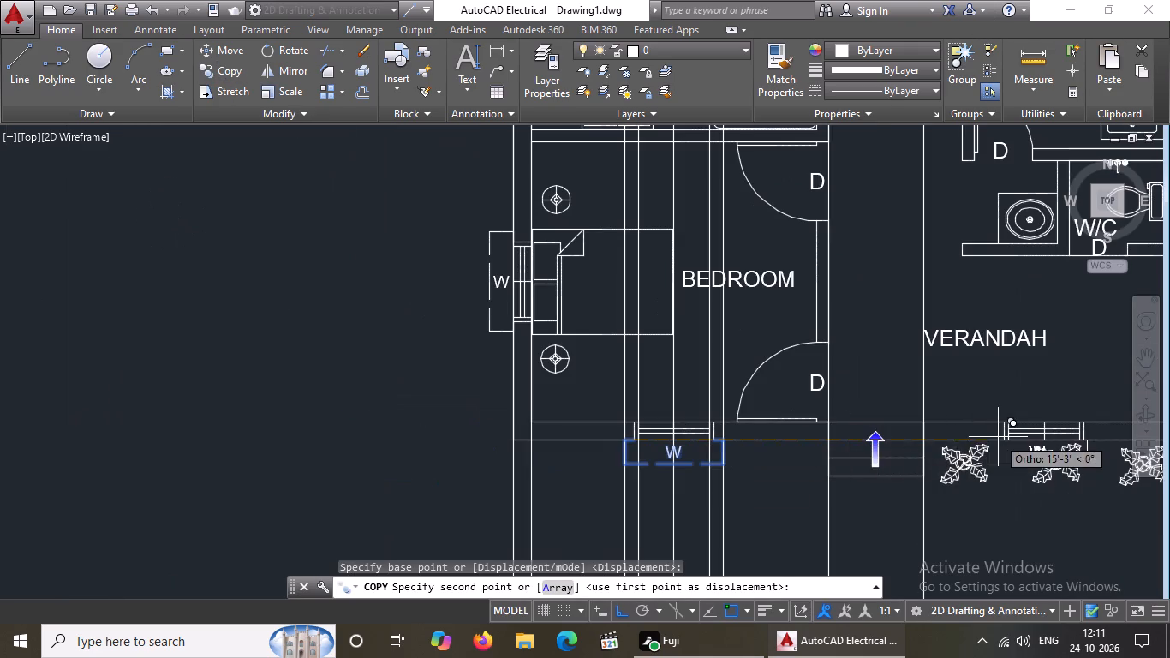
{"action": "middle_click_drag", "start_coordinate": [993, 437], "coordinate": [549, 443]}
{"action": "scroll", "coordinate": [563, 436], "scroll_direction": "up", "scroll_amount": 3}
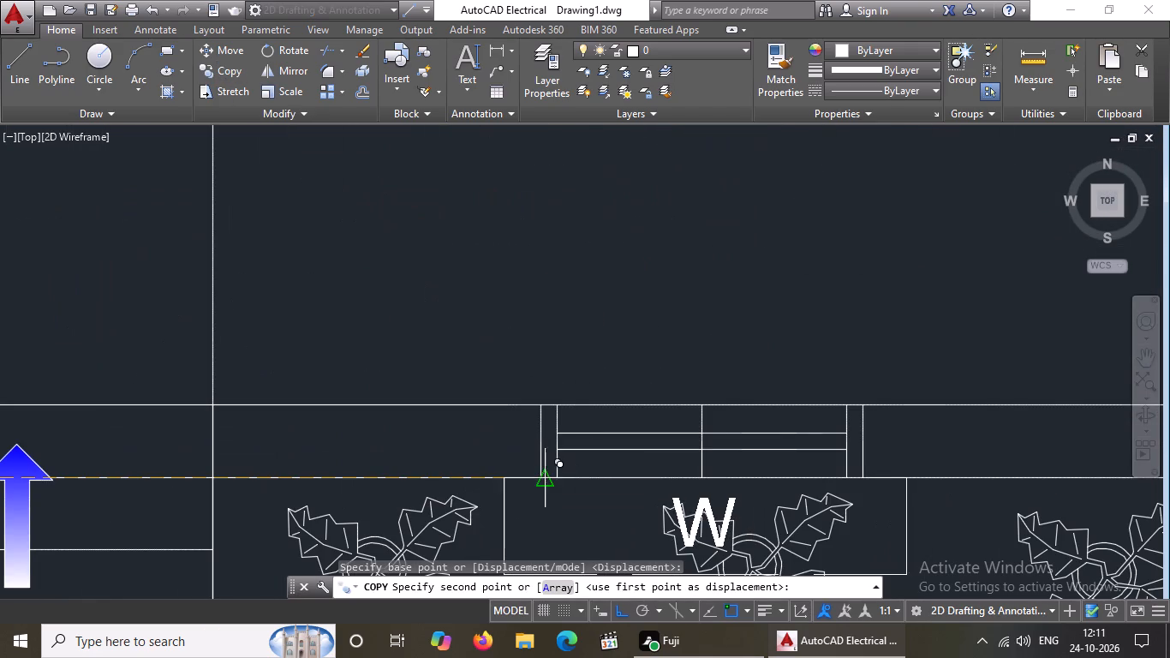
{"action": "left_click", "coordinate": [540, 477]}
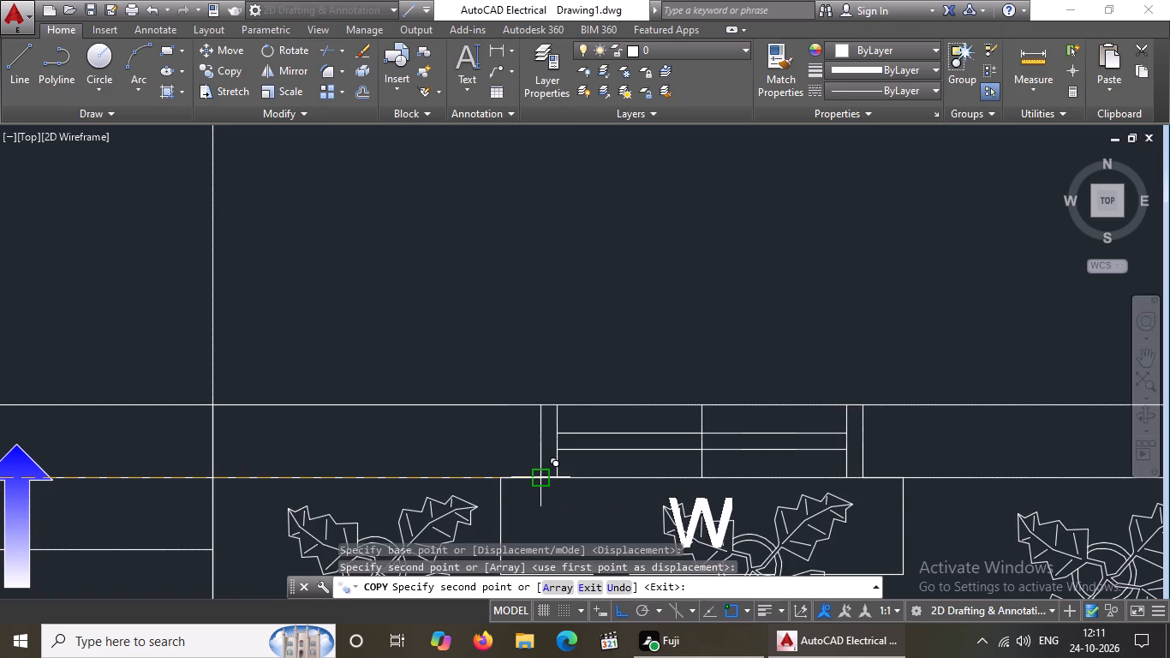
Move the plant nearest the entrance steps straight down about 11", away from the front wall.
{"action": "scroll", "coordinate": [559, 470], "scroll_direction": "down", "scroll_amount": 4}
{"action": "key", "text": "Escape"}
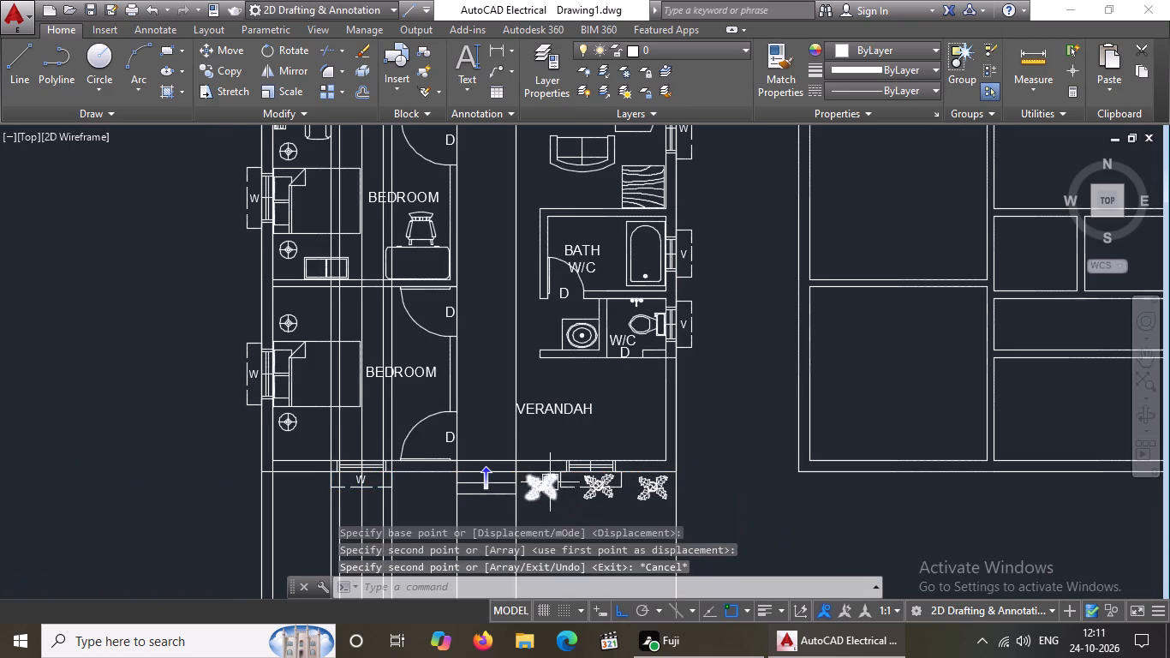
{"action": "middle_click_drag", "start_coordinate": [553, 482], "coordinate": [588, 377]}
{"action": "scroll", "coordinate": [570, 381], "scroll_direction": "up", "scroll_amount": 2}
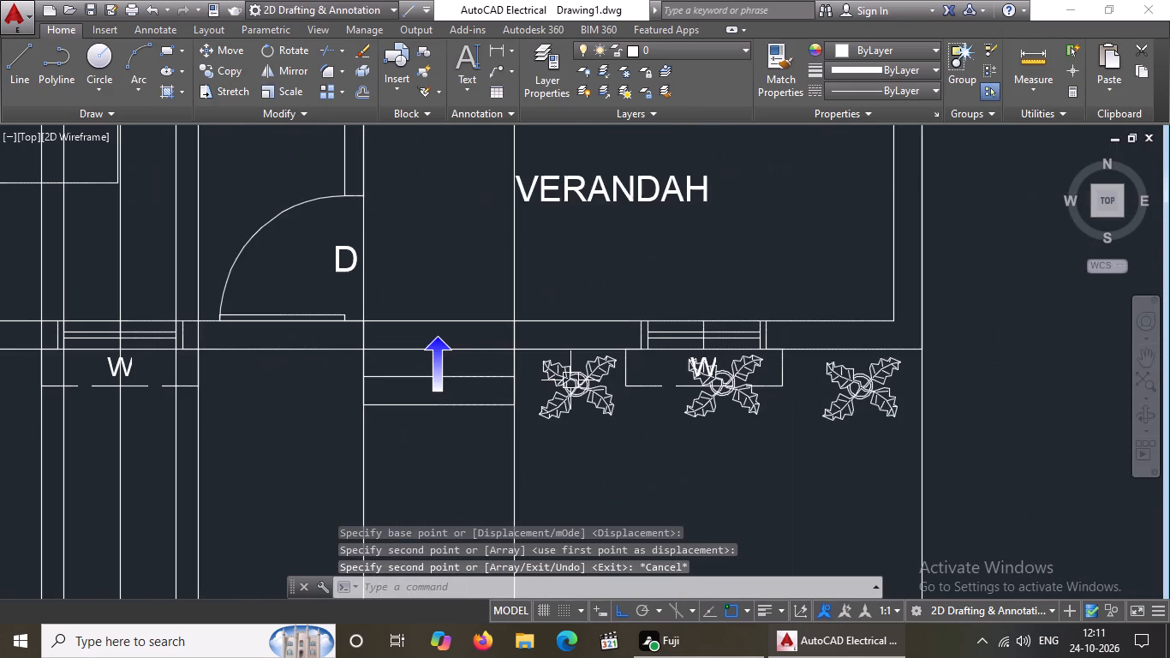
{"action": "left_click", "coordinate": [574, 387]}
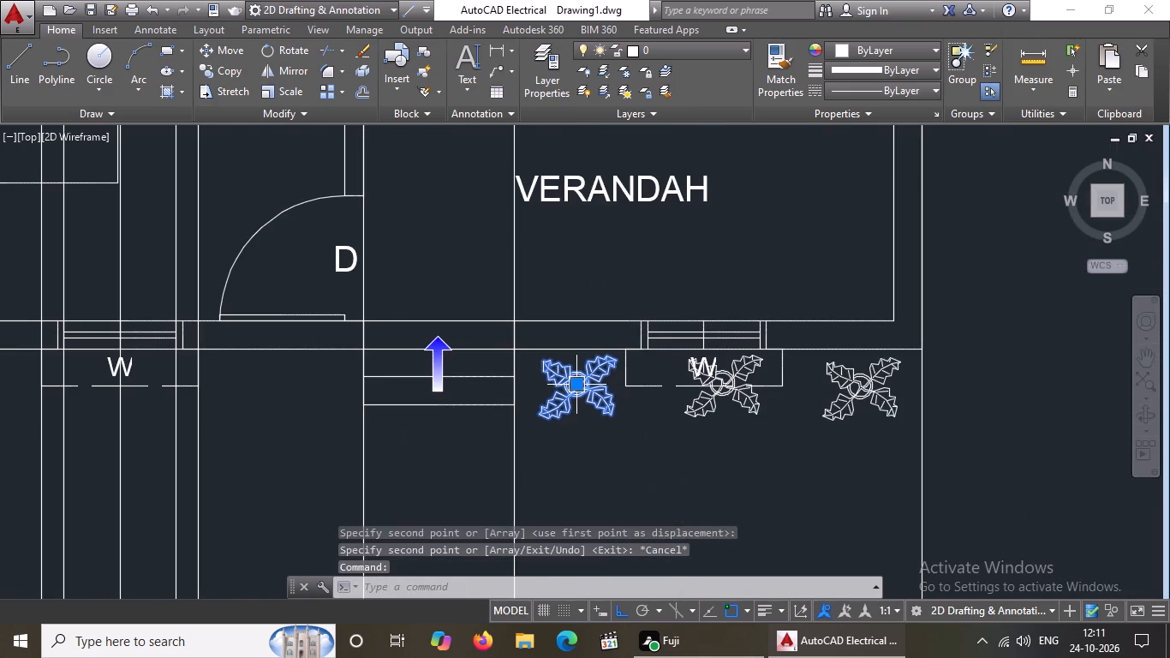
{"action": "left_click_drag", "start_coordinate": [576, 388], "coordinate": [577, 413]}
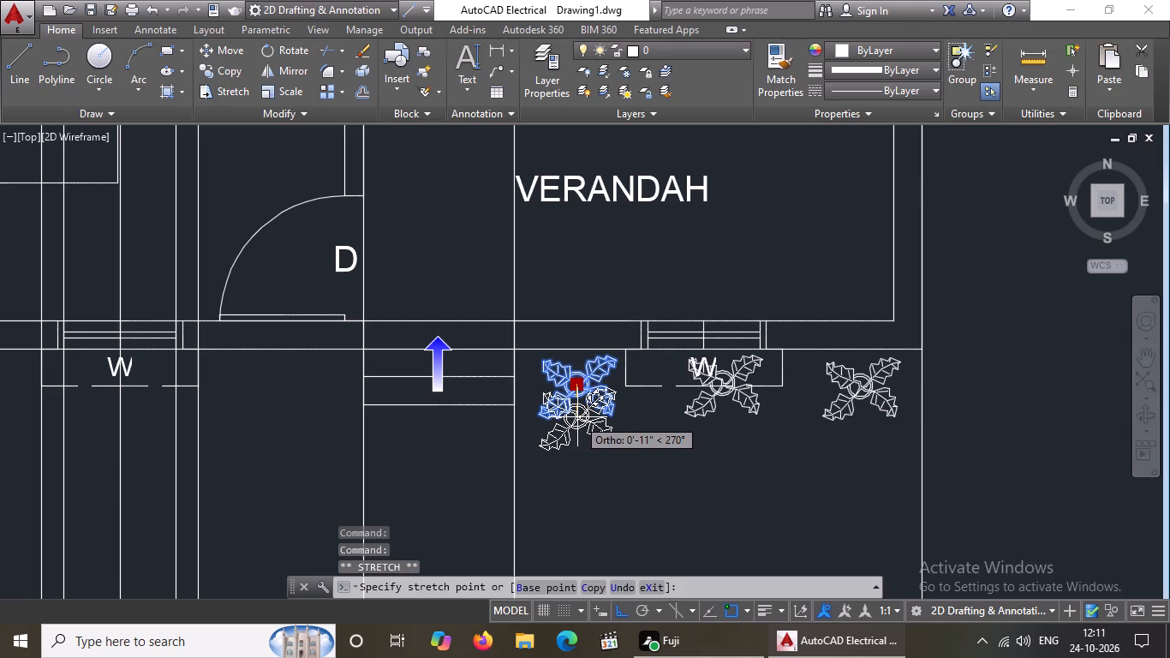
{"action": "left_click", "coordinate": [578, 416]}
Move the middle plant straight down about 10 1/2", clear of the verandah window's W label and dashed outline.
{"action": "left_click", "coordinate": [721, 390]}
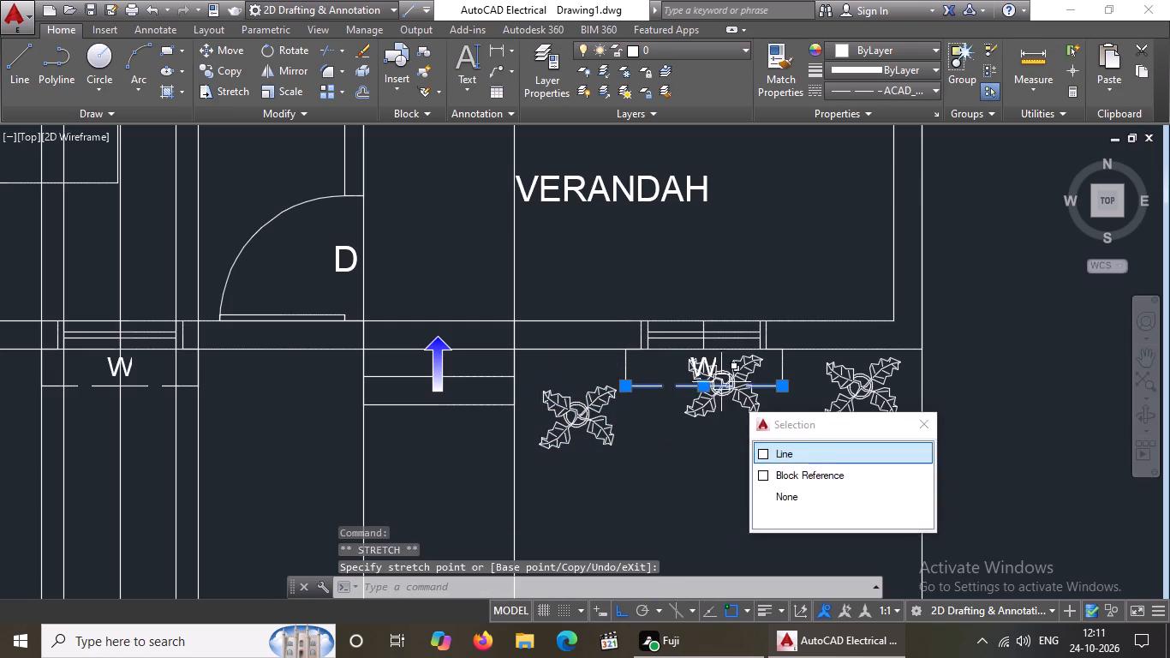
{"action": "key", "text": "Escape"}
{"action": "left_click", "coordinate": [725, 397]}
{"action": "left_click", "coordinate": [727, 386]}
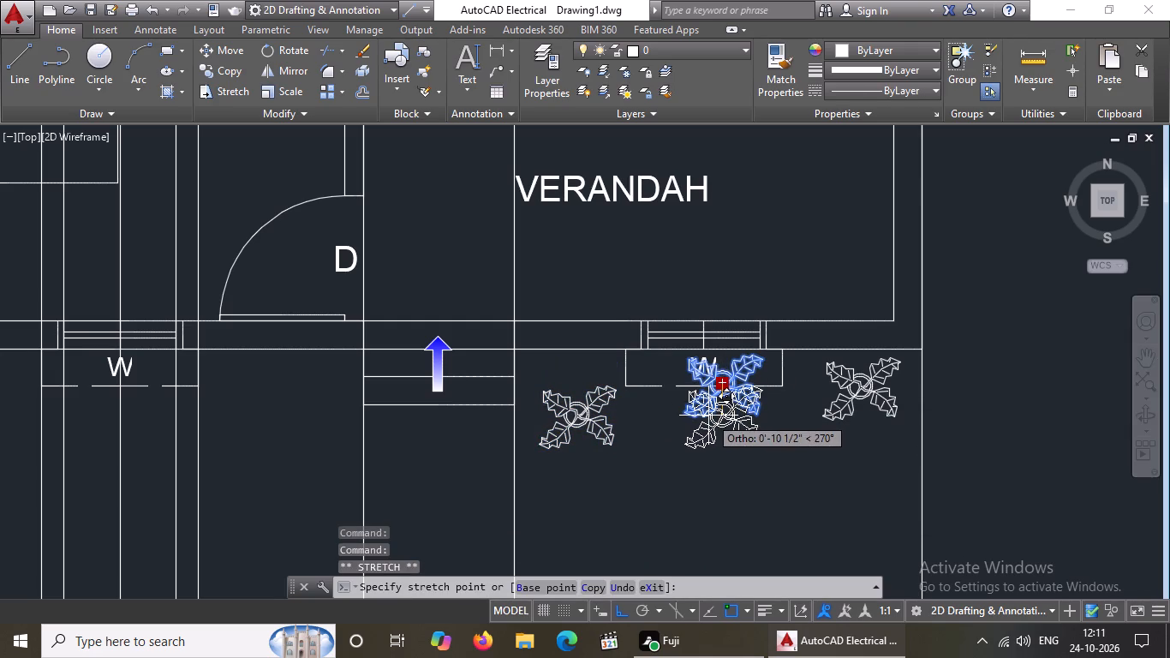
{"action": "left_click", "coordinate": [708, 416]}
Move the rightmost verandah plant straight down about 9" to line up with the other two plants.
{"action": "left_click", "coordinate": [864, 389]}
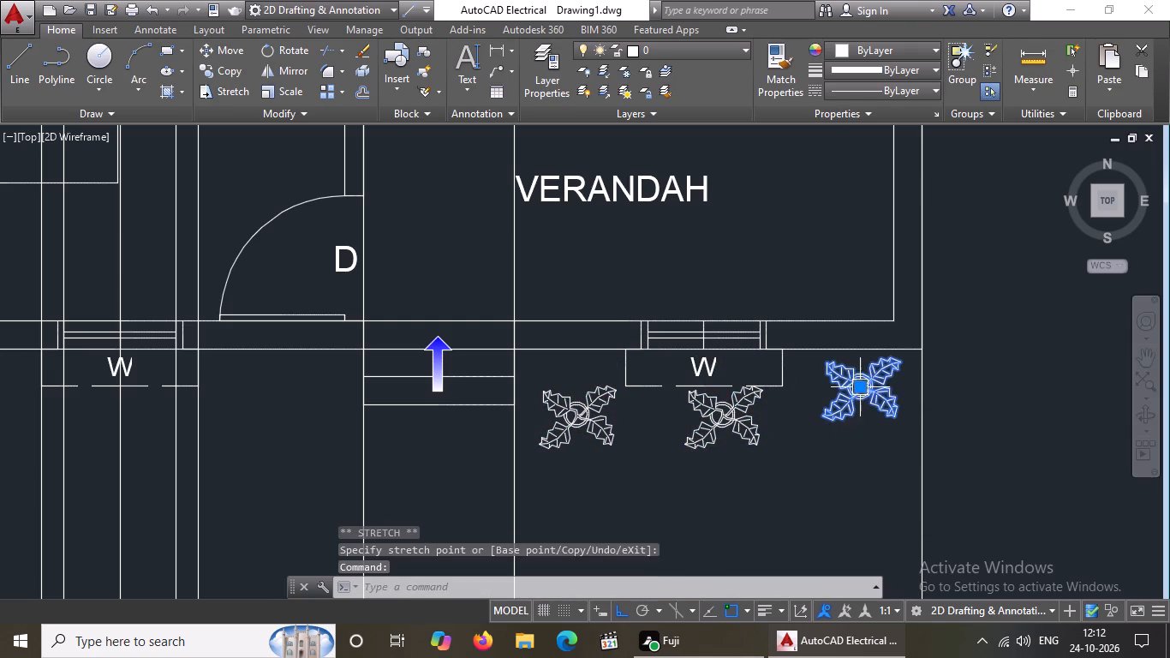
{"action": "left_click", "coordinate": [863, 389]}
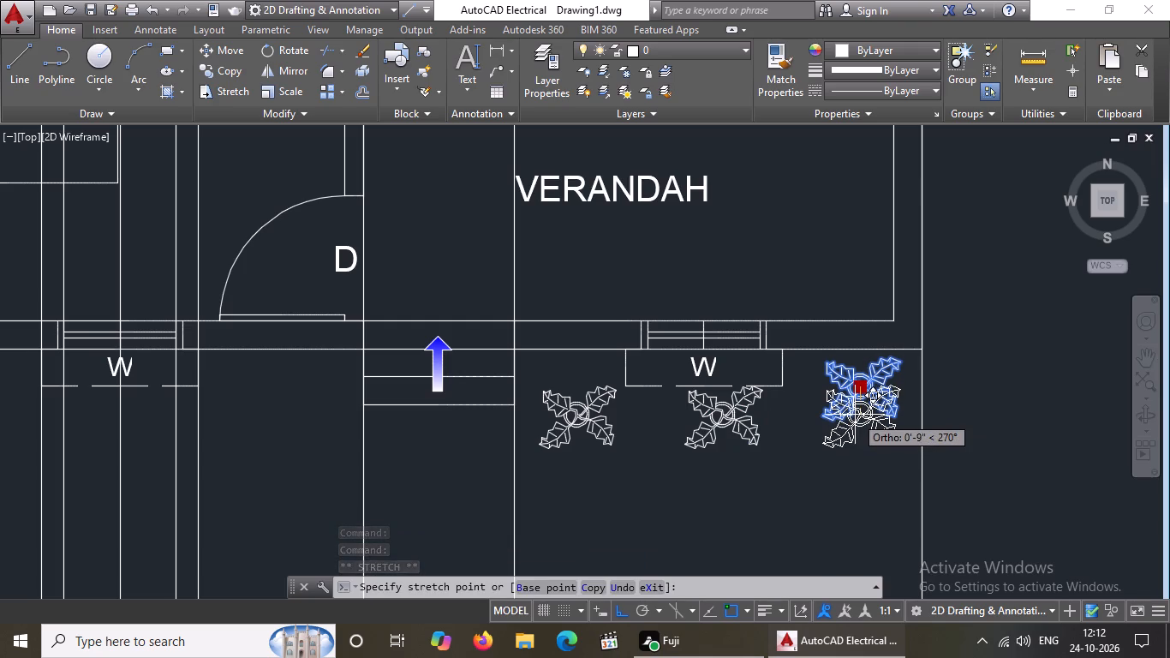
{"action": "left_click", "coordinate": [855, 415]}
{"action": "scroll", "coordinate": [859, 417], "scroll_direction": "down", "scroll_amount": 3}
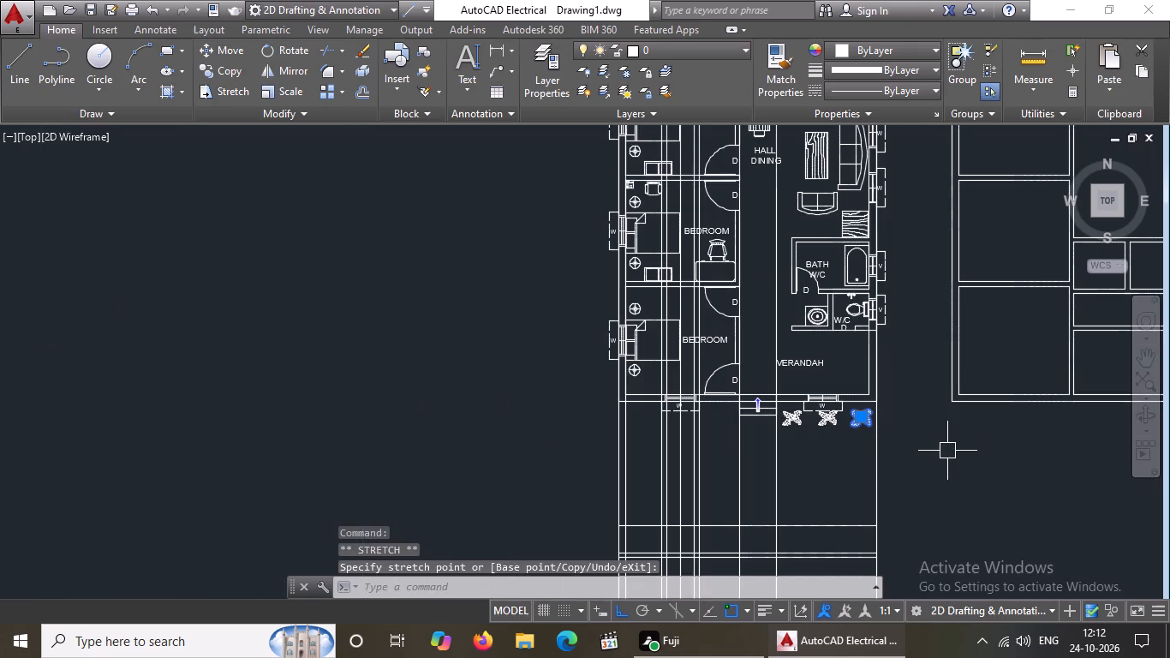
{"action": "key", "text": "Escape"}
{"action": "middle_click_drag", "start_coordinate": [862, 458], "coordinate": [845, 454]}
{"action": "key", "text": "Escape"}
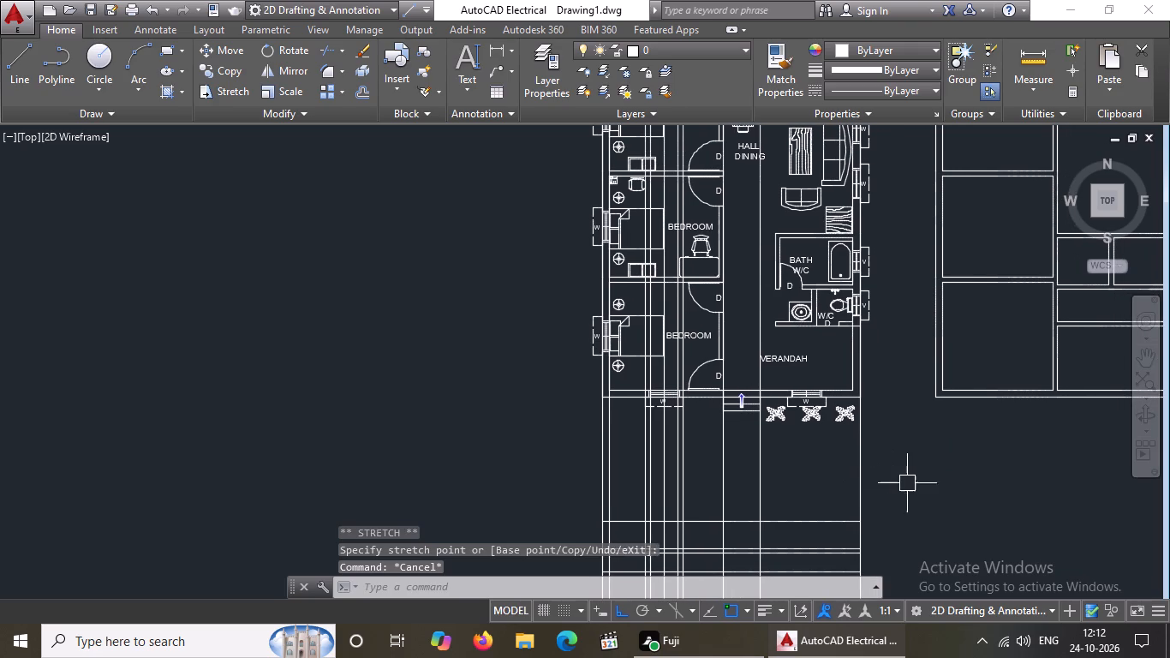
Draw a vertical construction line through the verandah's inner front right wall corner, projecting it down through the elevation.
{"action": "type", "text": "XL V"}
{"action": "key", "text": "space"}
{"action": "scroll", "coordinate": [863, 401], "scroll_direction": "up", "scroll_amount": 2}
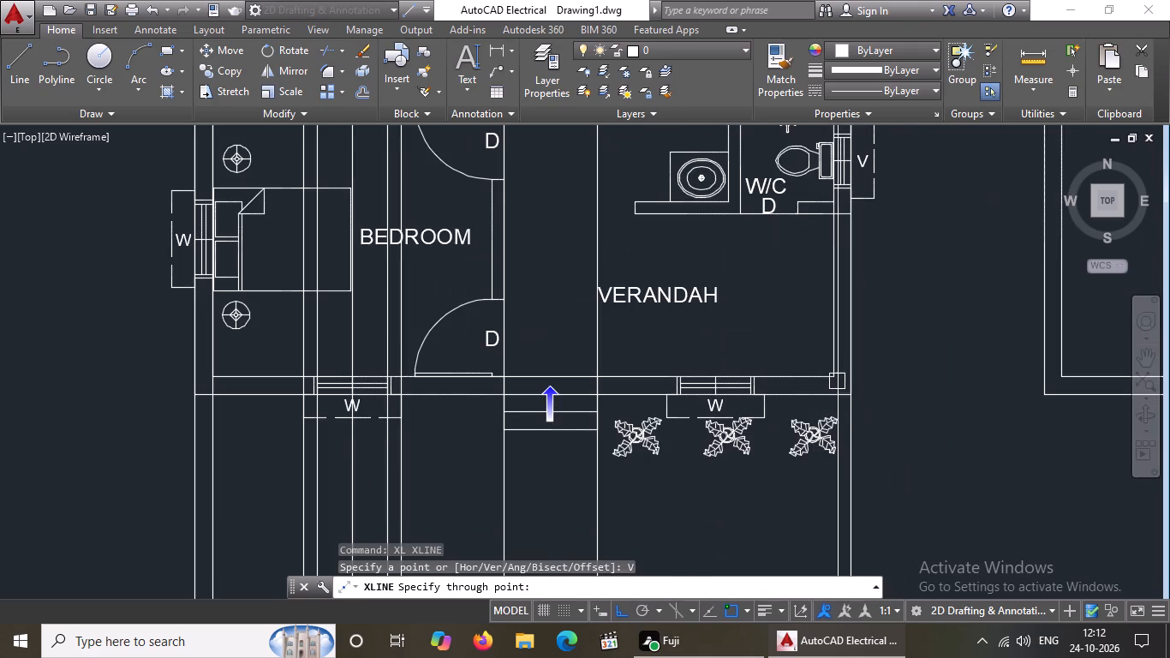
{"action": "left_click", "coordinate": [834, 377]}
{"action": "scroll", "coordinate": [886, 388], "scroll_direction": "down", "scroll_amount": 4}
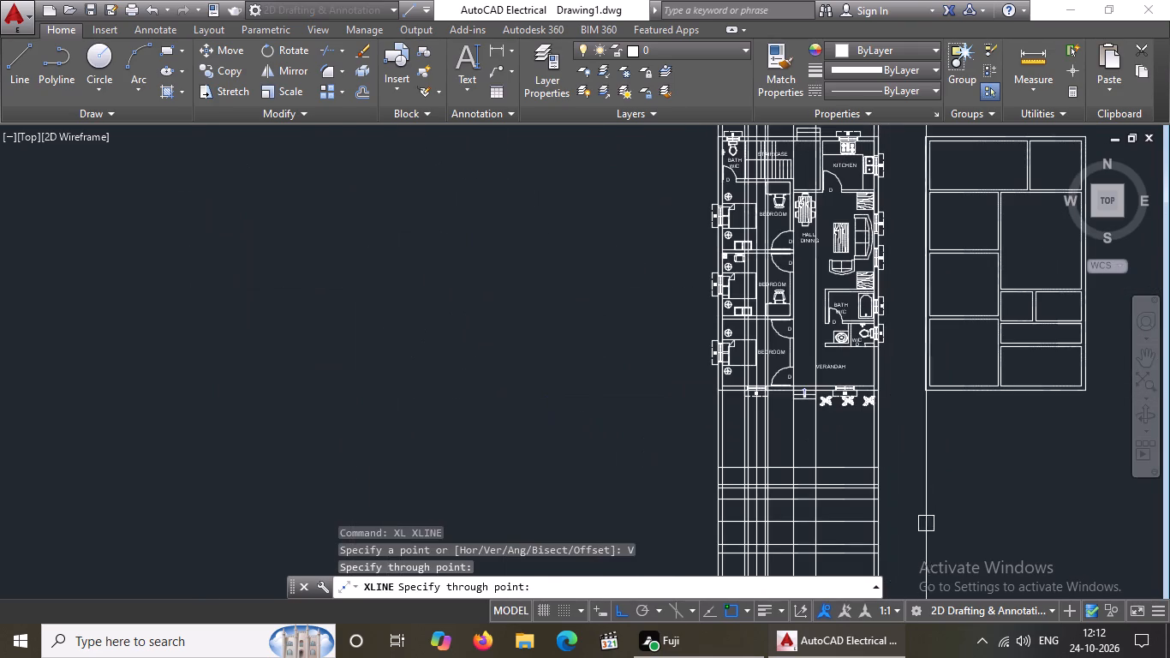
{"action": "scroll", "coordinate": [911, 521], "scroll_direction": "down", "scroll_amount": 2}
{"action": "middle_click_drag", "start_coordinate": [888, 490], "coordinate": [876, 467]}
{"action": "scroll", "coordinate": [882, 562], "scroll_direction": "up", "scroll_amount": 3}
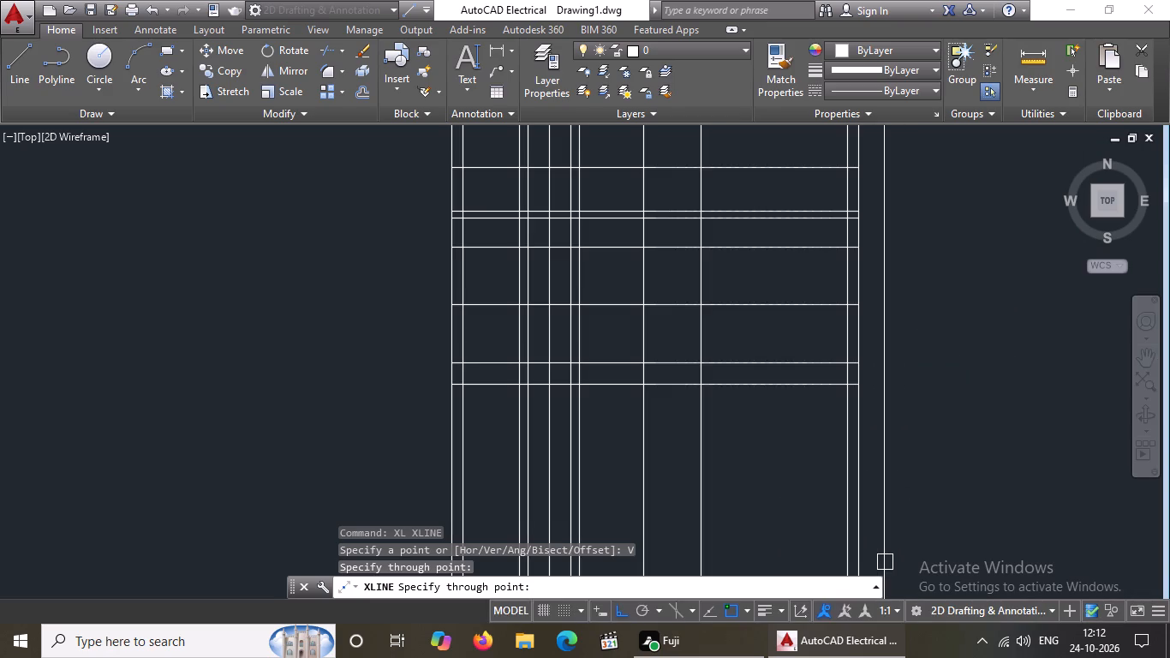
{"action": "key", "text": "Escape"}
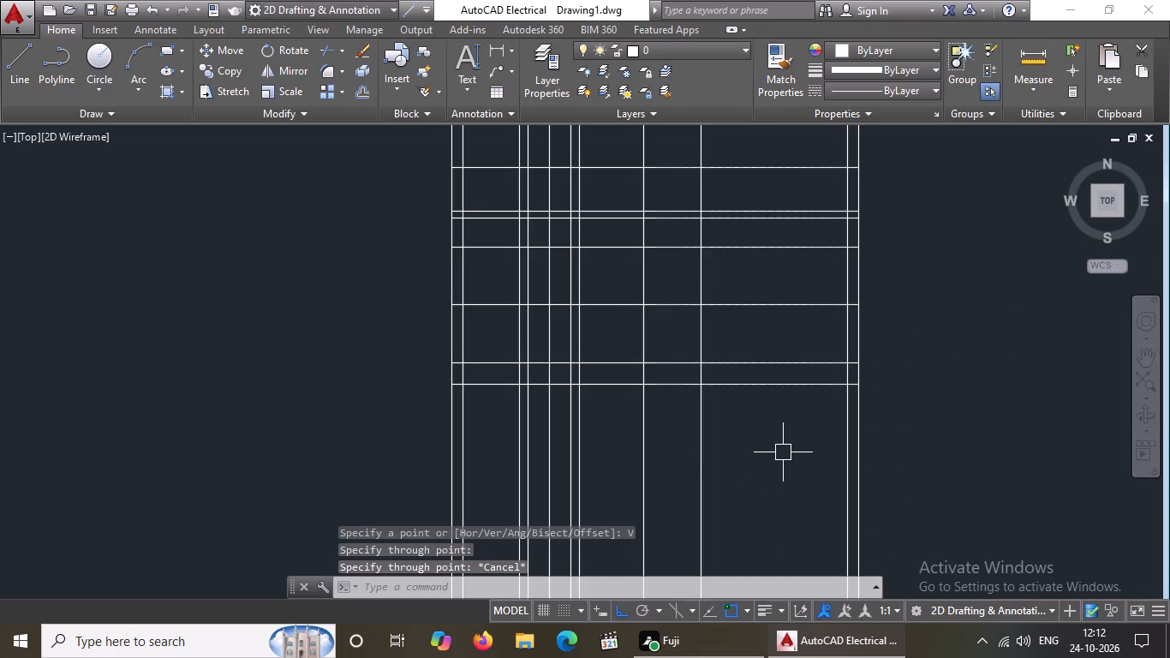
Draw four vertical construction lines through the verandah window's dashed outline ends and the inner edges of its two side frames.
{"action": "scroll", "coordinate": [779, 450], "scroll_direction": "down", "scroll_amount": 3}
{"action": "key", "text": "Escape"}
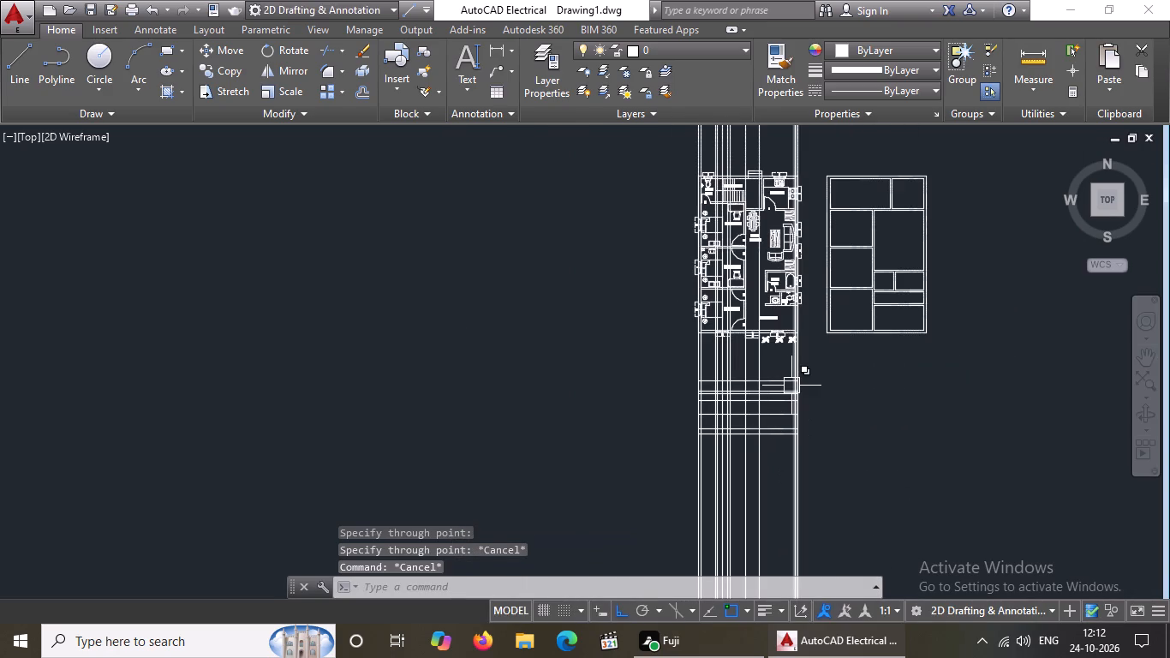
{"action": "key", "text": "x"}
{"action": "type", "text": "L V"}
{"action": "key", "text": "space"}
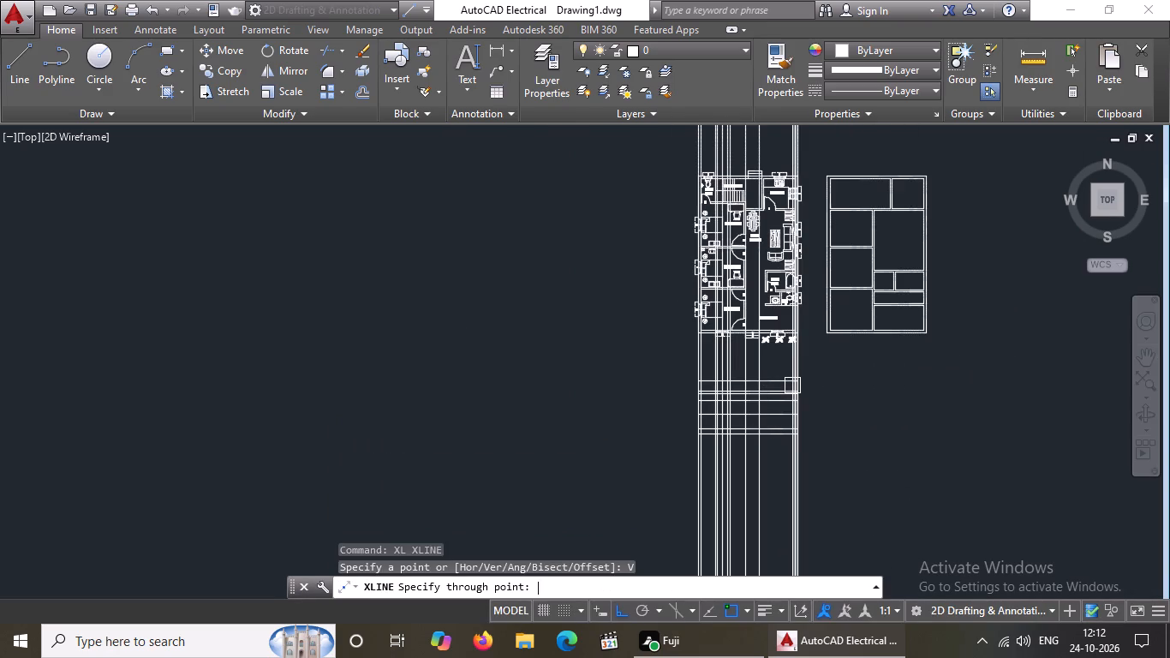
{"action": "scroll", "coordinate": [797, 294], "scroll_direction": "up", "scroll_amount": 2}
{"action": "scroll", "coordinate": [753, 432], "scroll_direction": "up", "scroll_amount": 3}
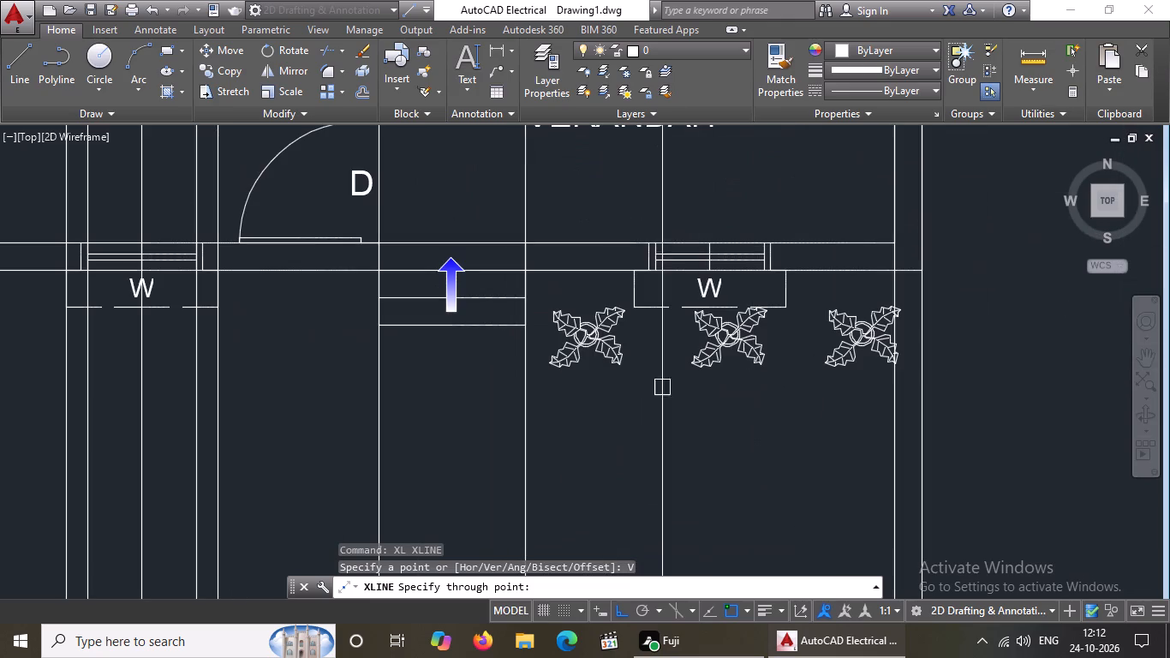
{"action": "left_click", "coordinate": [637, 269]}
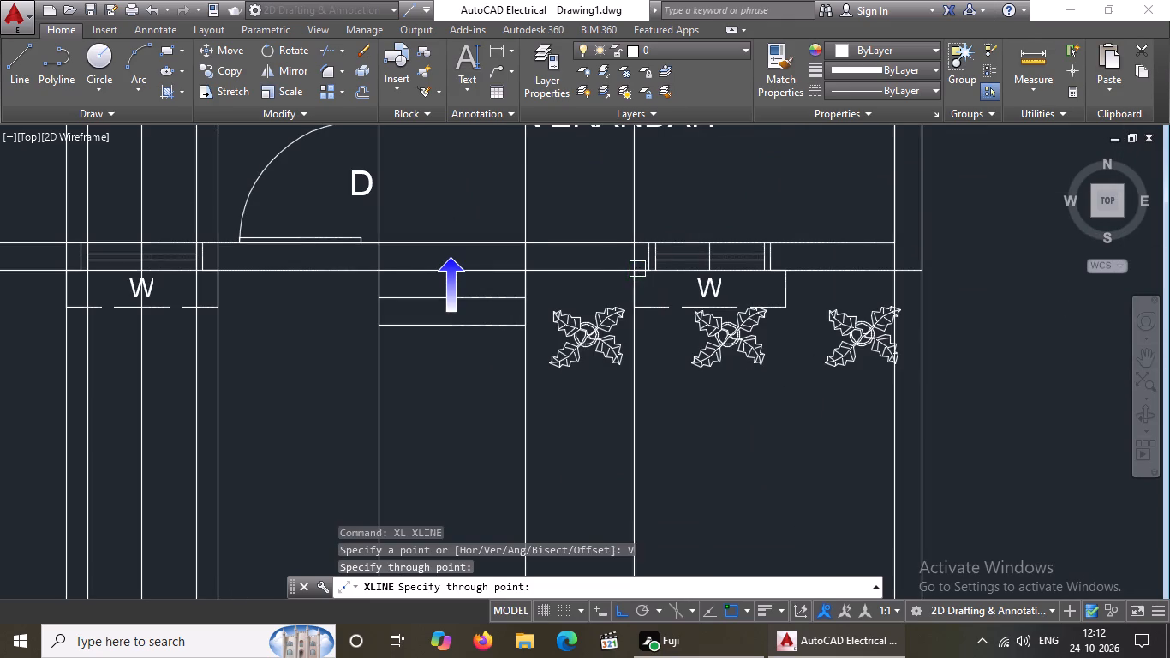
{"action": "left_click", "coordinate": [659, 266]}
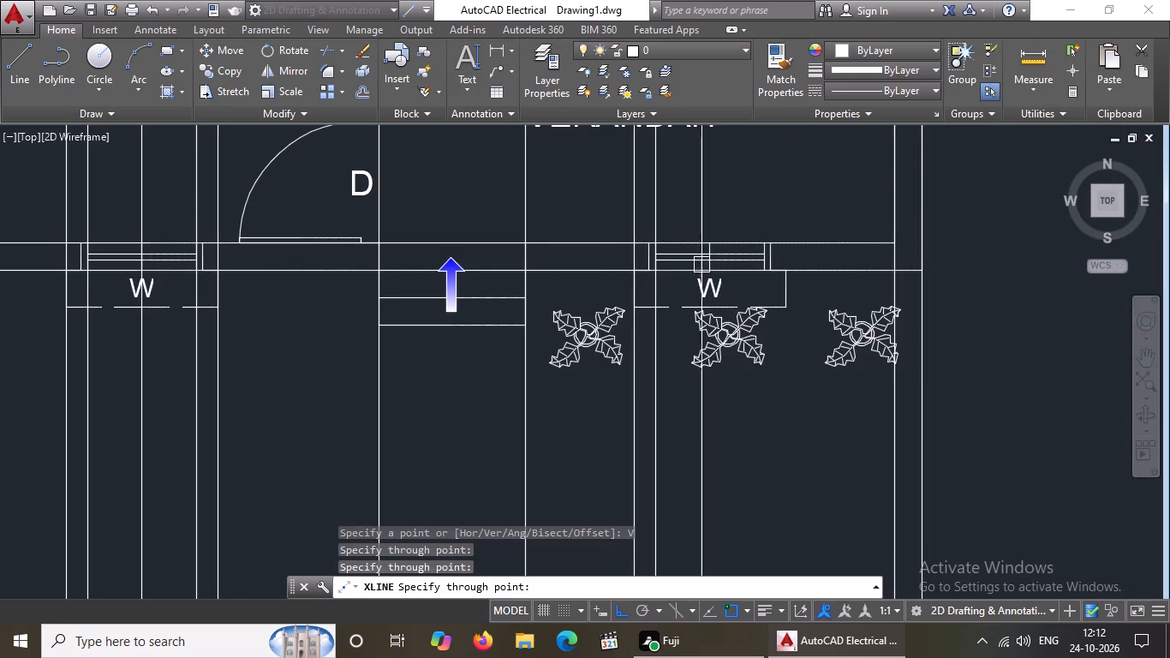
{"action": "left_click", "coordinate": [767, 269]}
{"action": "left_click", "coordinate": [787, 272]}
{"action": "scroll", "coordinate": [794, 290], "scroll_direction": "down", "scroll_amount": 4}
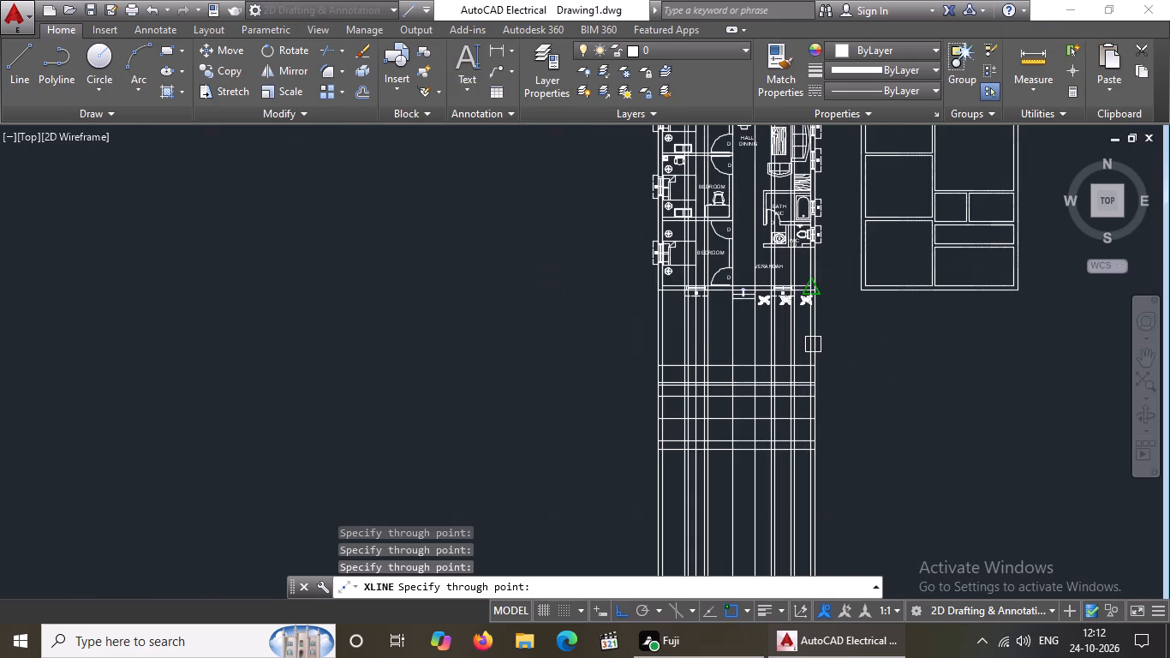
{"action": "key", "text": "Escape"}
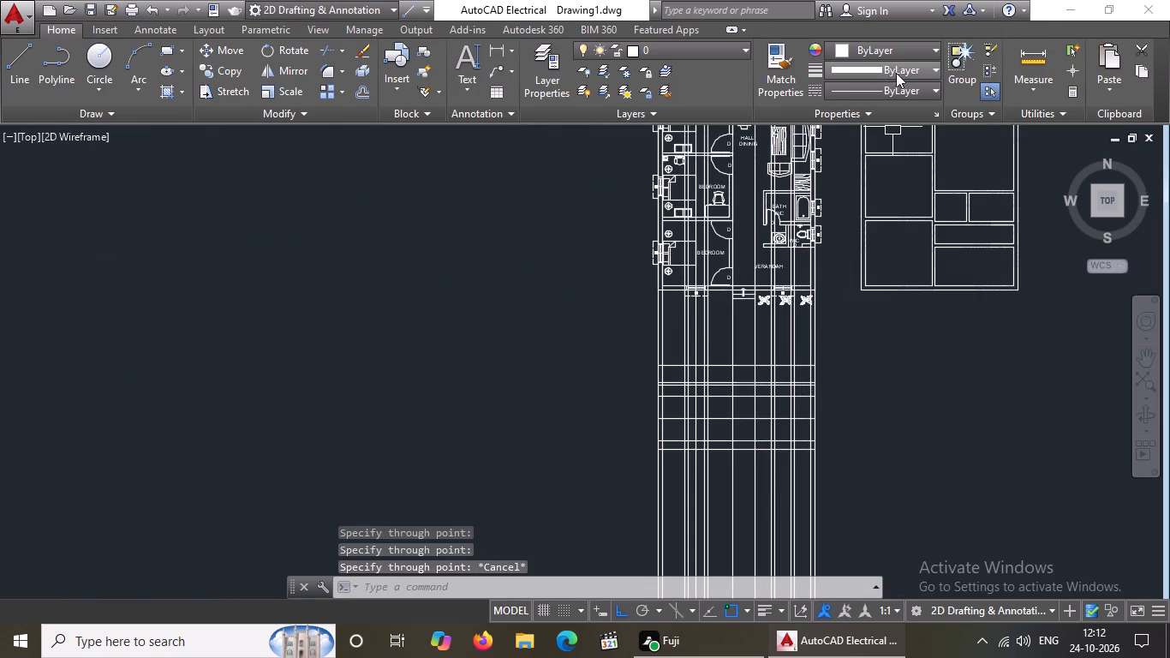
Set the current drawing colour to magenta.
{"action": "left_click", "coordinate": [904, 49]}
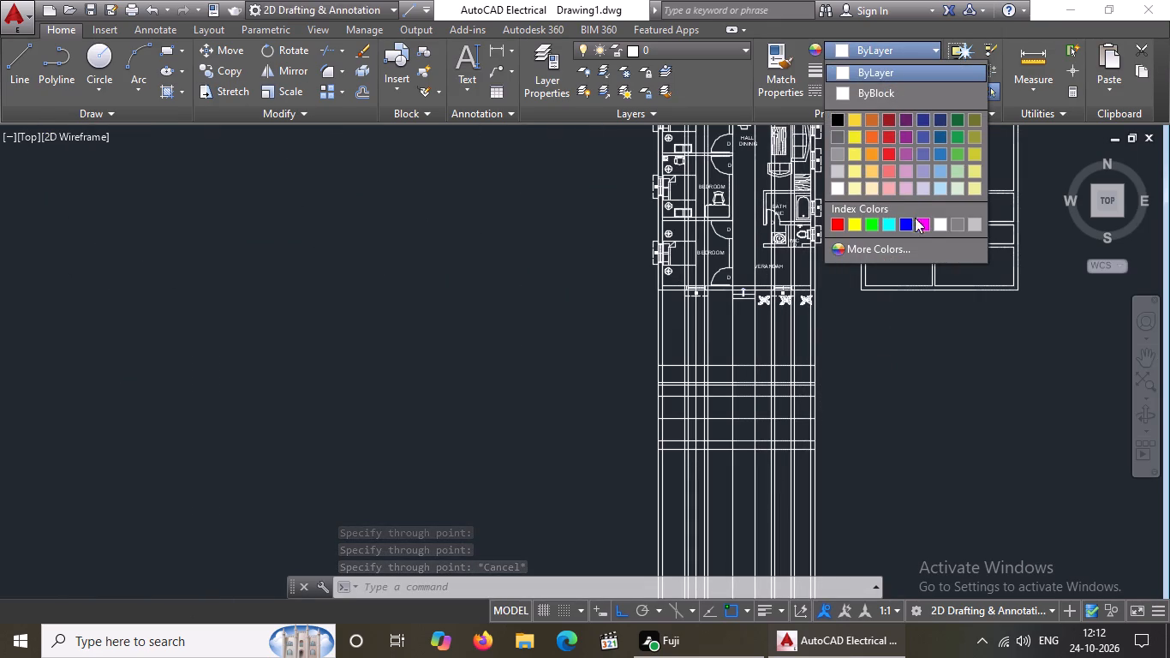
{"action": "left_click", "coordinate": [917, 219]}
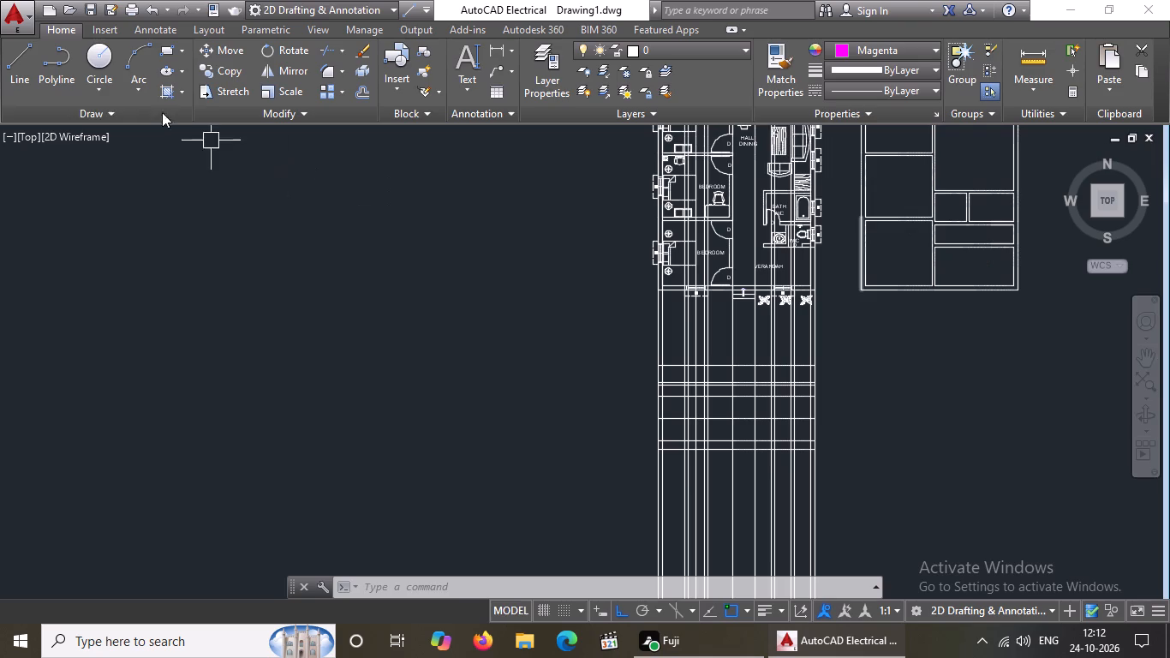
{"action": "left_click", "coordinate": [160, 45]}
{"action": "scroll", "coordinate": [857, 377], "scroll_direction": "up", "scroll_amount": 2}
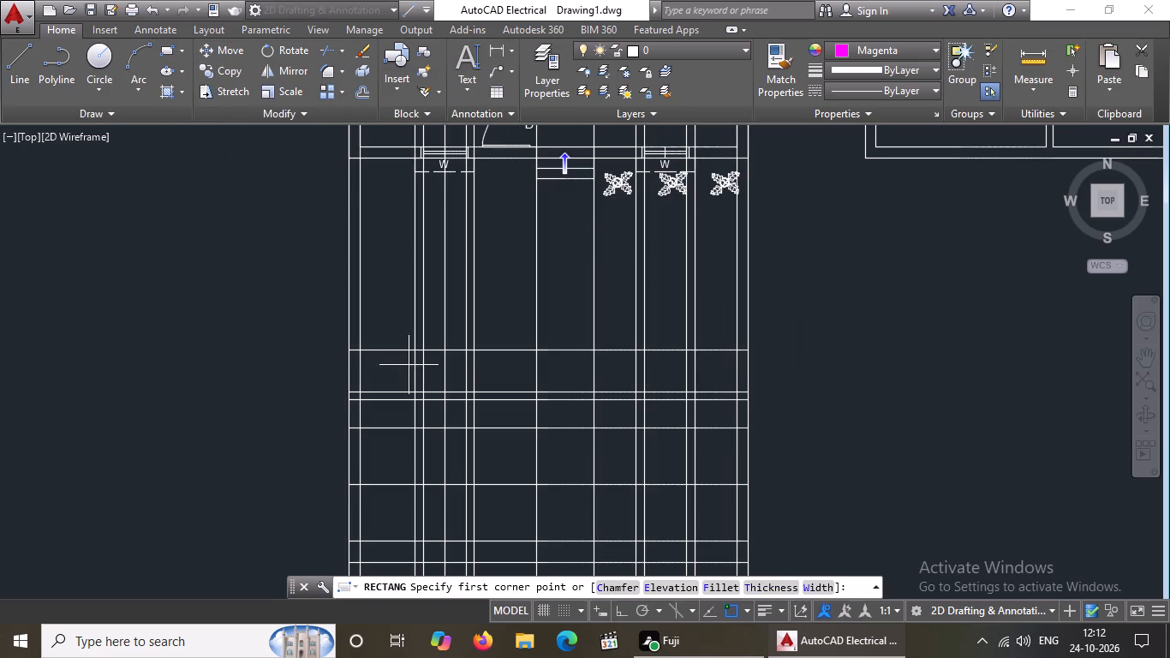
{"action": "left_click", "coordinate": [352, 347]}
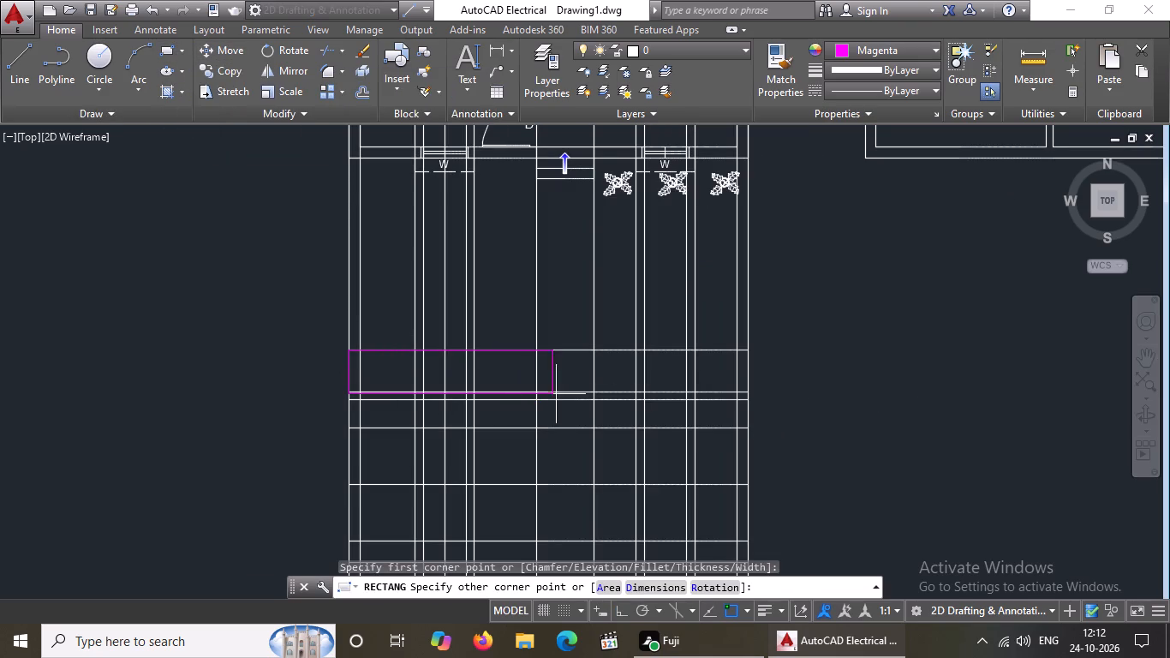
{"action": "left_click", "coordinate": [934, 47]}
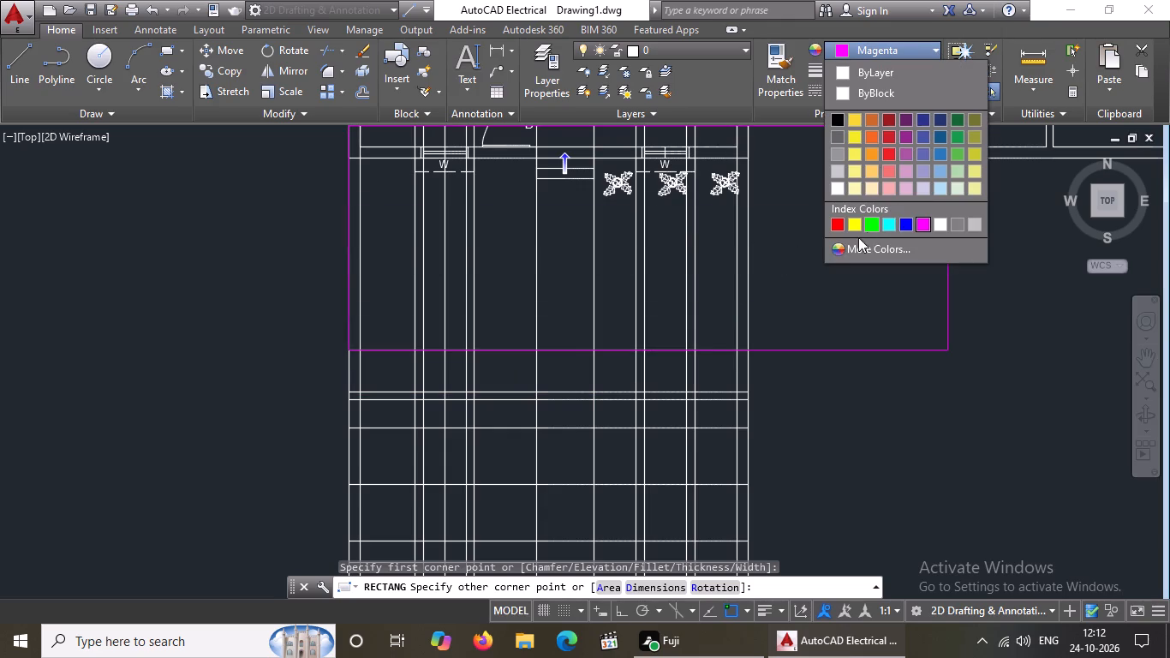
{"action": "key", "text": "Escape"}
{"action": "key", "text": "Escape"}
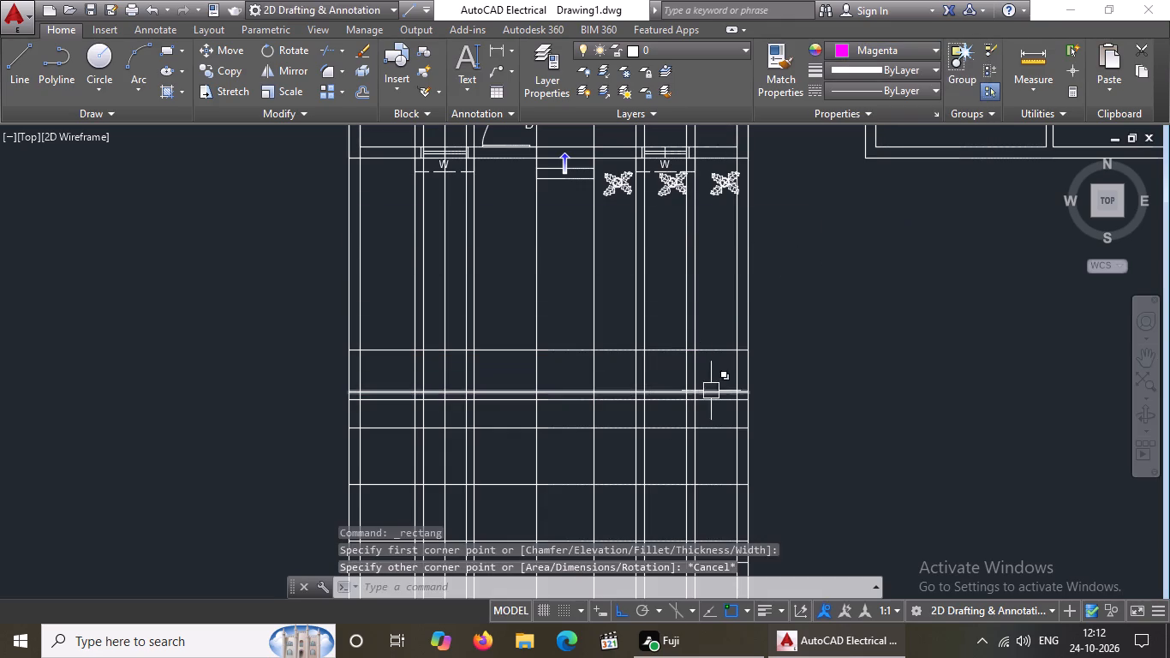
Set the current drawing colour to index colour 220.
{"action": "left_click", "coordinate": [920, 52]}
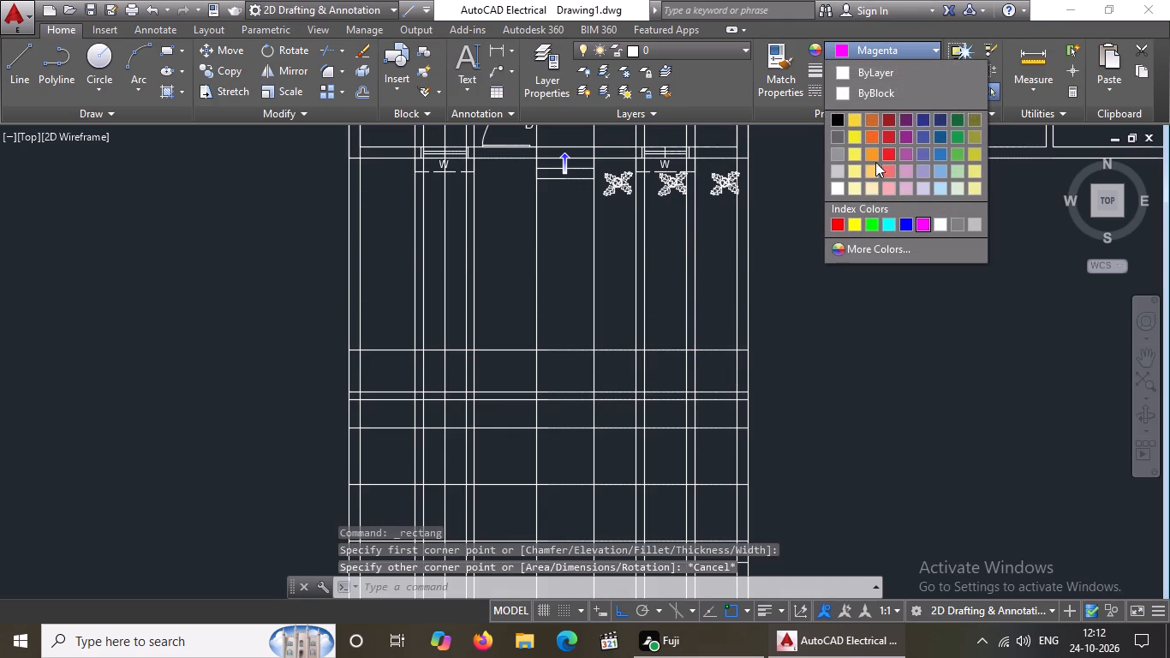
{"action": "left_click", "coordinate": [844, 246]}
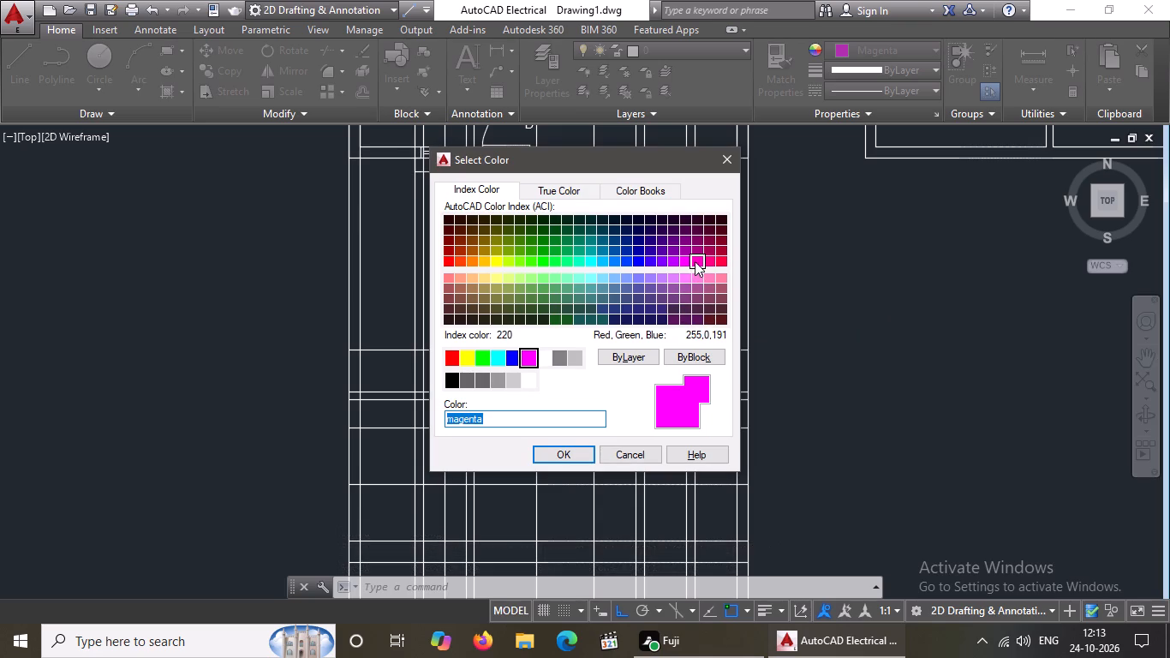
{"action": "left_click", "coordinate": [695, 260]}
{"action": "left_click", "coordinate": [559, 455]}
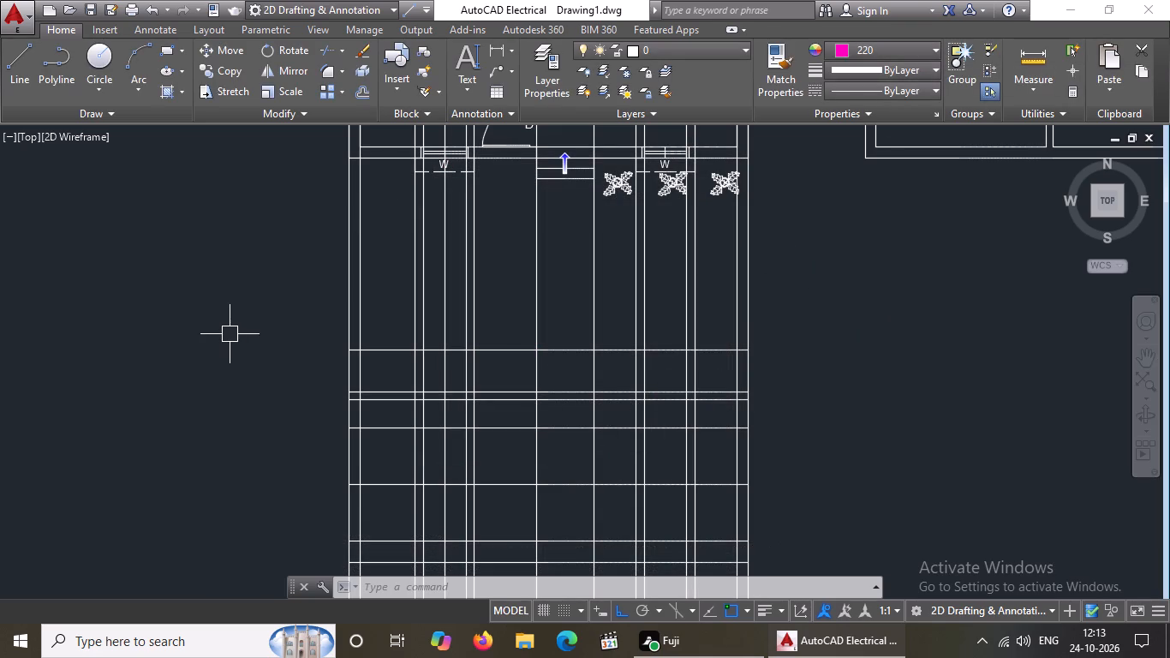
{"action": "left_click", "coordinate": [908, 49]}
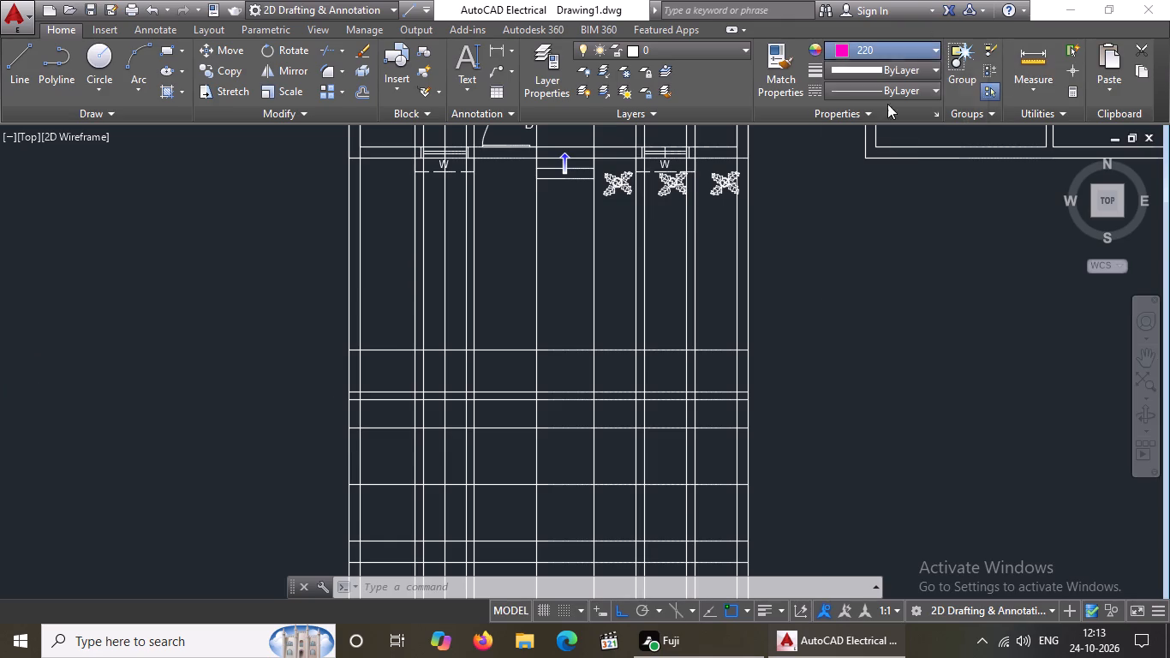
{"action": "left_click", "coordinate": [840, 260]}
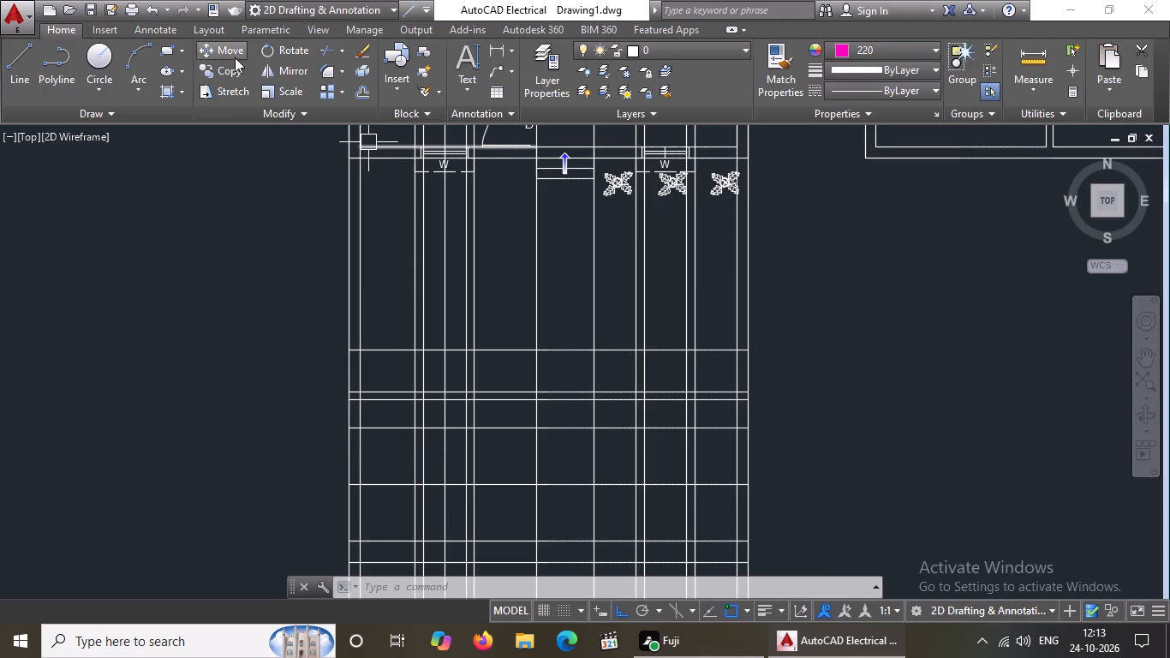
Draw a full-width magenta rectangle for the parapet band between the elevation's top two horizontal construction lines.
{"action": "left_click", "coordinate": [164, 51]}
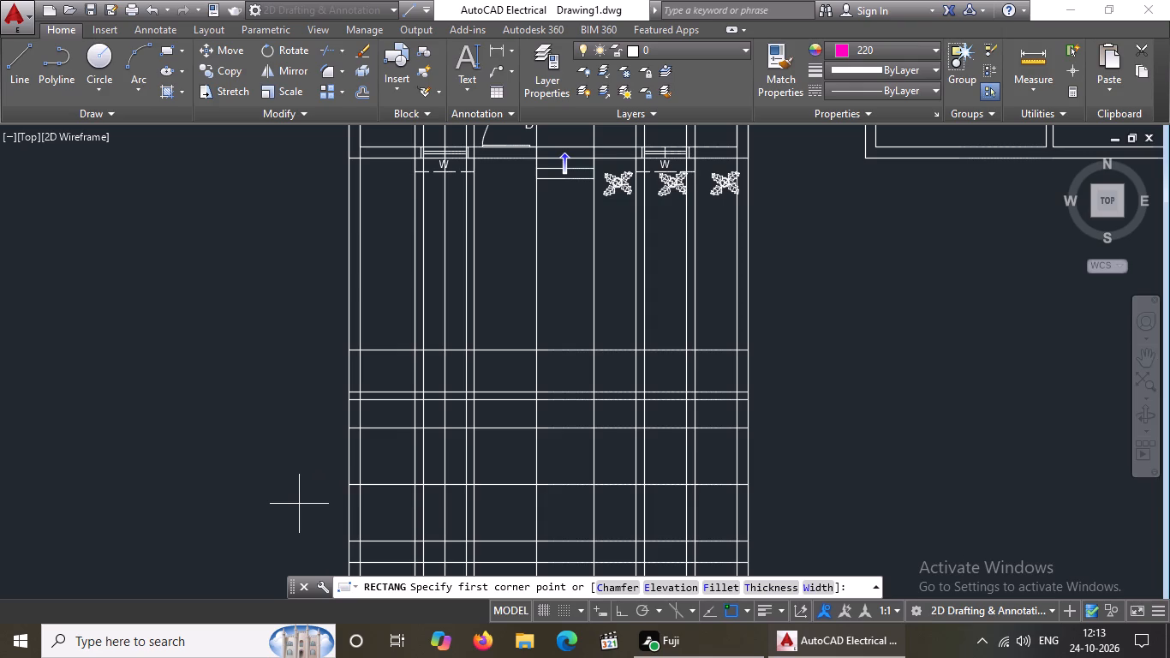
{"action": "scroll", "coordinate": [369, 343], "scroll_direction": "up", "scroll_amount": 2}
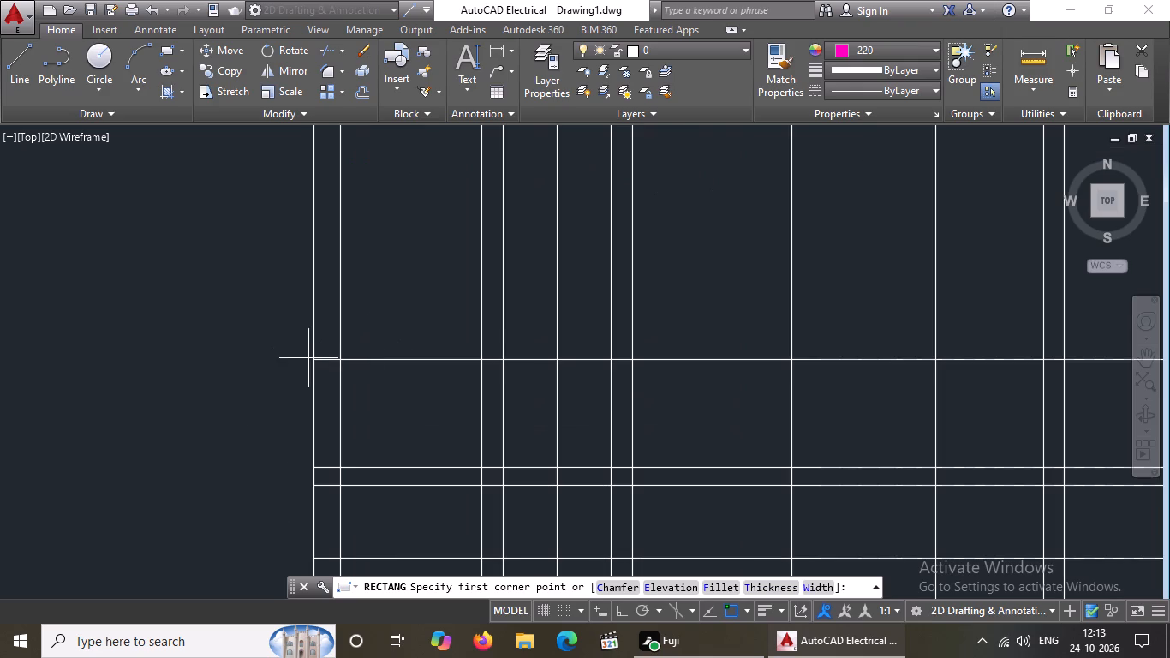
{"action": "left_click", "coordinate": [313, 358]}
{"action": "scroll", "coordinate": [486, 422], "scroll_direction": "down", "scroll_amount": 2}
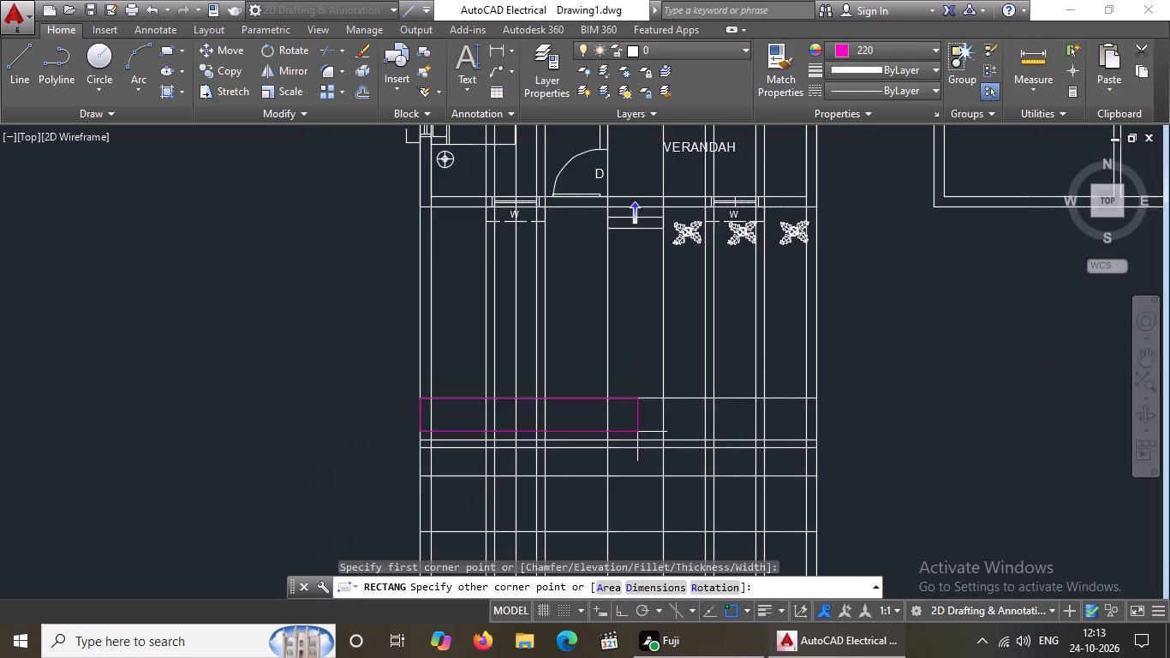
{"action": "scroll", "coordinate": [821, 442], "scroll_direction": "up", "scroll_amount": 2}
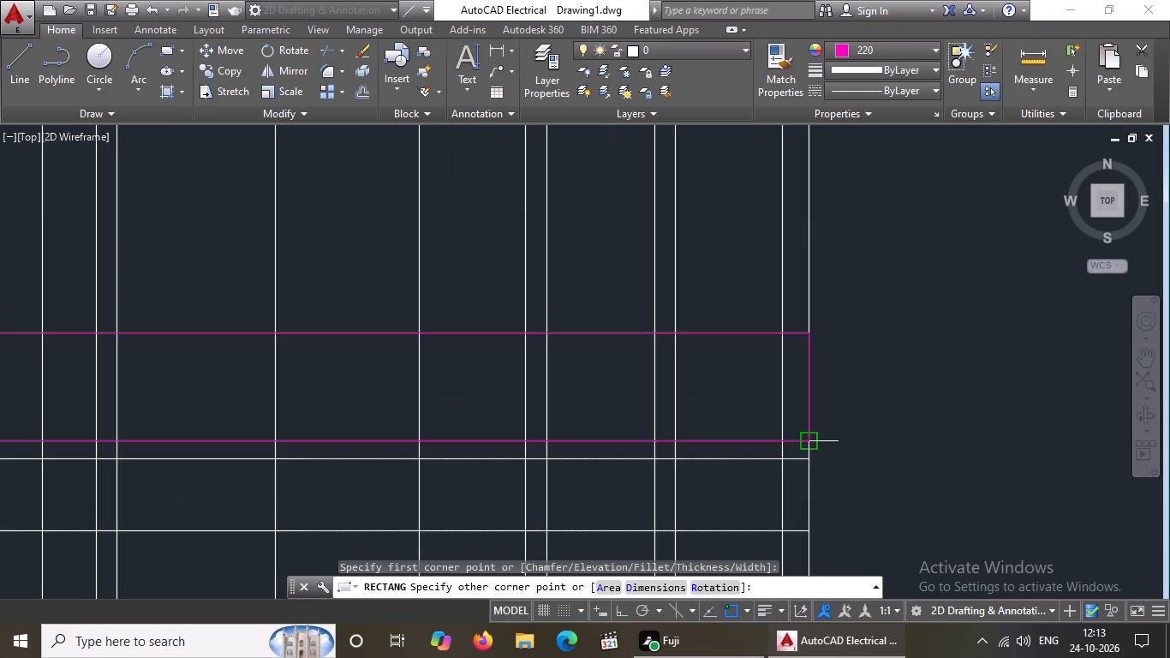
{"action": "left_click", "coordinate": [809, 441]}
Draw a full-width rectangle over the thin slab band directly beneath the parapet rectangle.
{"action": "scroll", "coordinate": [812, 441], "scroll_direction": "down", "scroll_amount": 1}
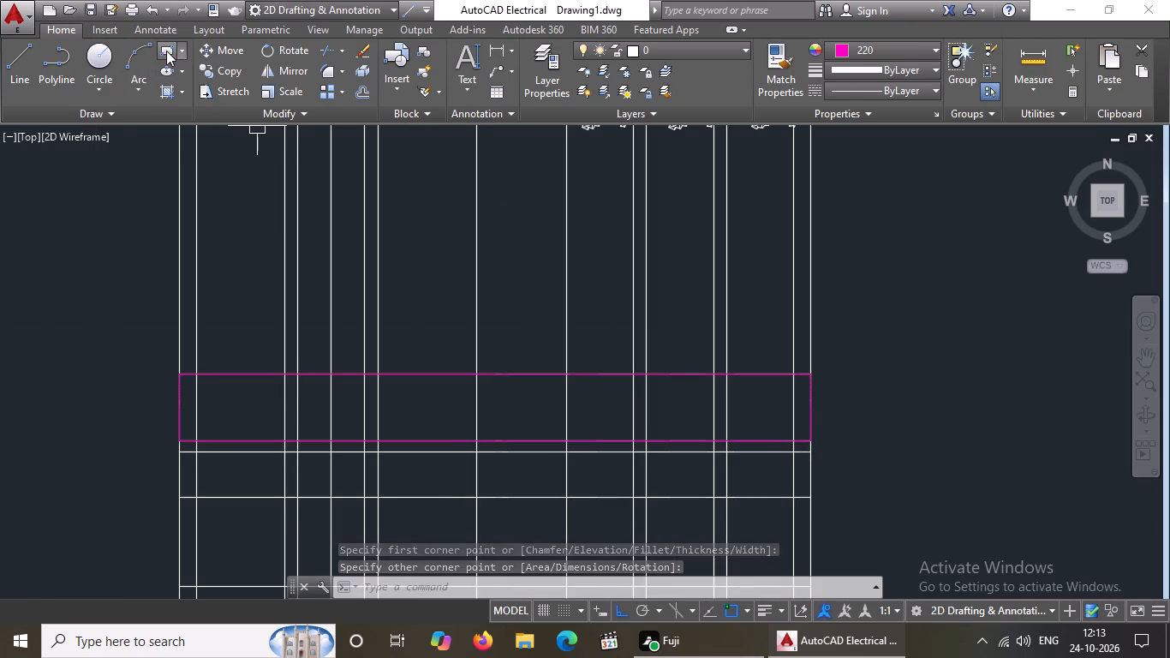
{"action": "left_click", "coordinate": [166, 51]}
{"action": "scroll", "coordinate": [202, 464], "scroll_direction": "up", "scroll_amount": 2}
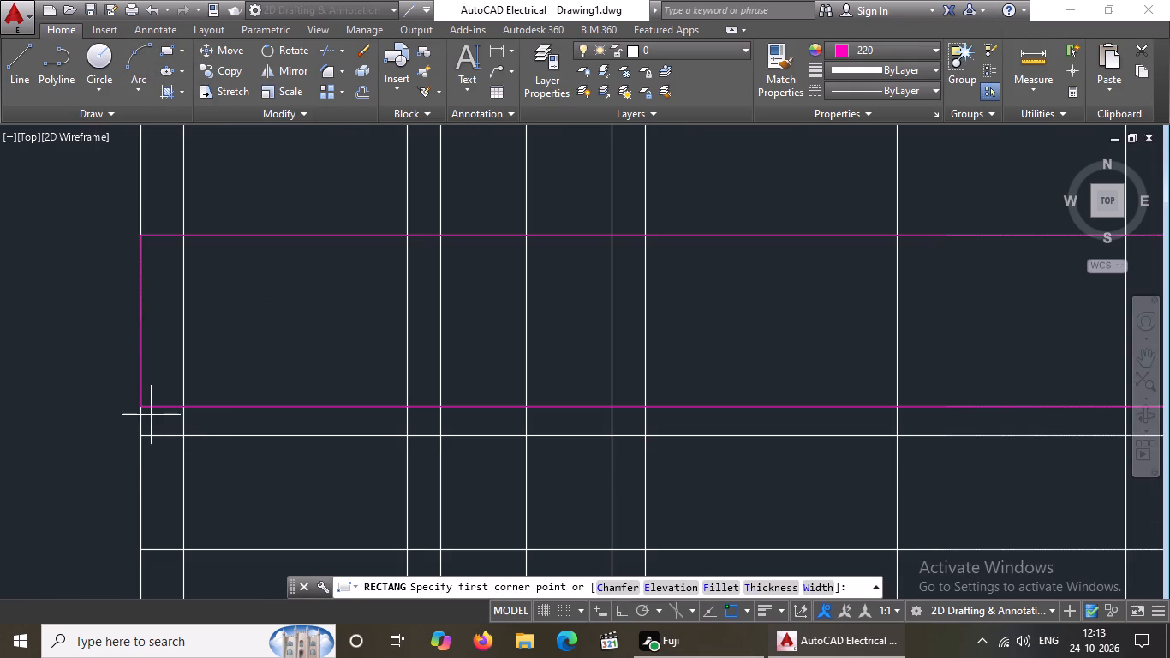
{"action": "left_click", "coordinate": [142, 404]}
{"action": "scroll", "coordinate": [265, 427], "scroll_direction": "down", "scroll_amount": 3}
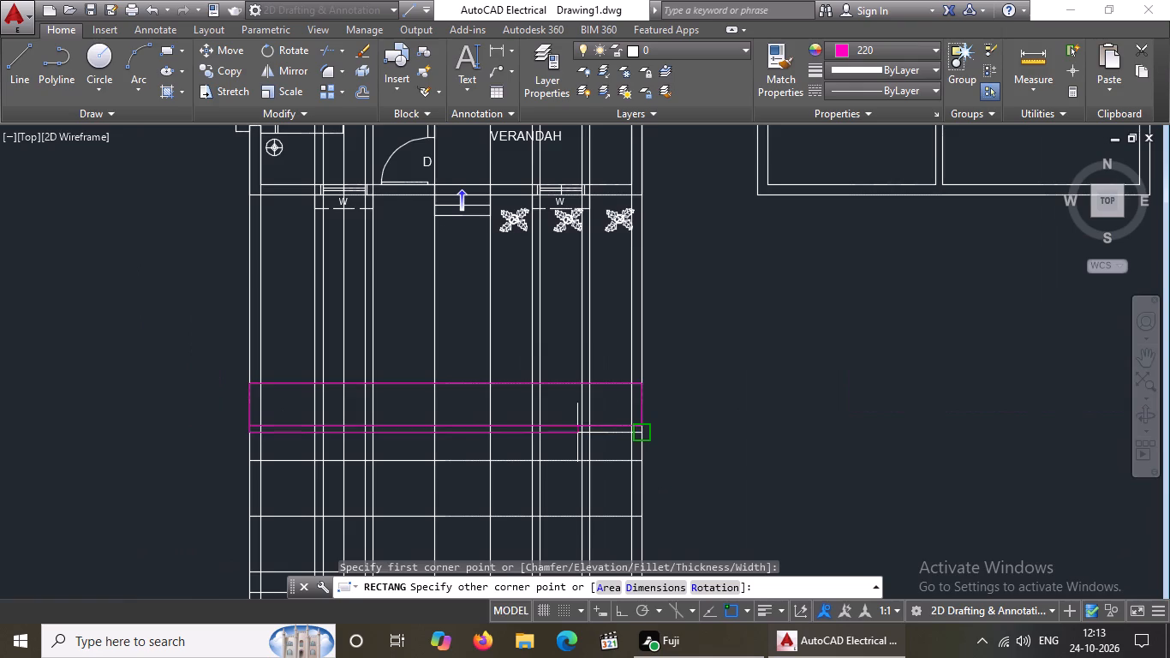
{"action": "scroll", "coordinate": [643, 433], "scroll_direction": "up", "scroll_amount": 3}
{"action": "left_click", "coordinate": [630, 437]}
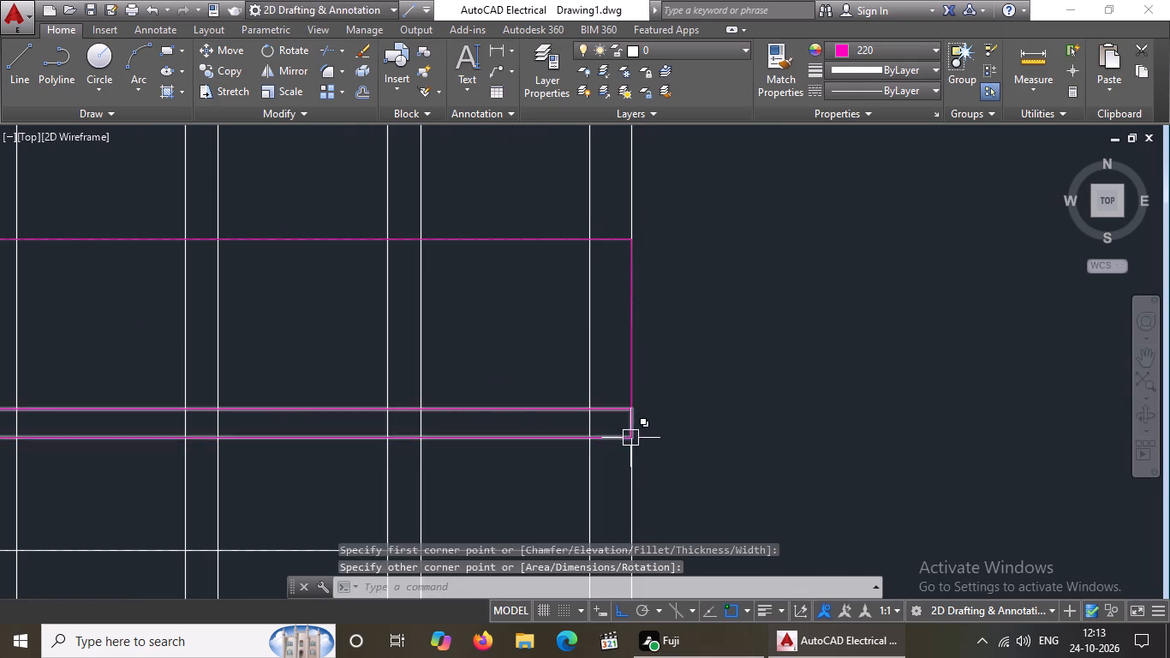
Draw a full-width rectangle for the main wall, from the slab band's underside down to the second-lowest horizontal line.
{"action": "scroll", "coordinate": [645, 419], "scroll_direction": "down", "scroll_amount": 4}
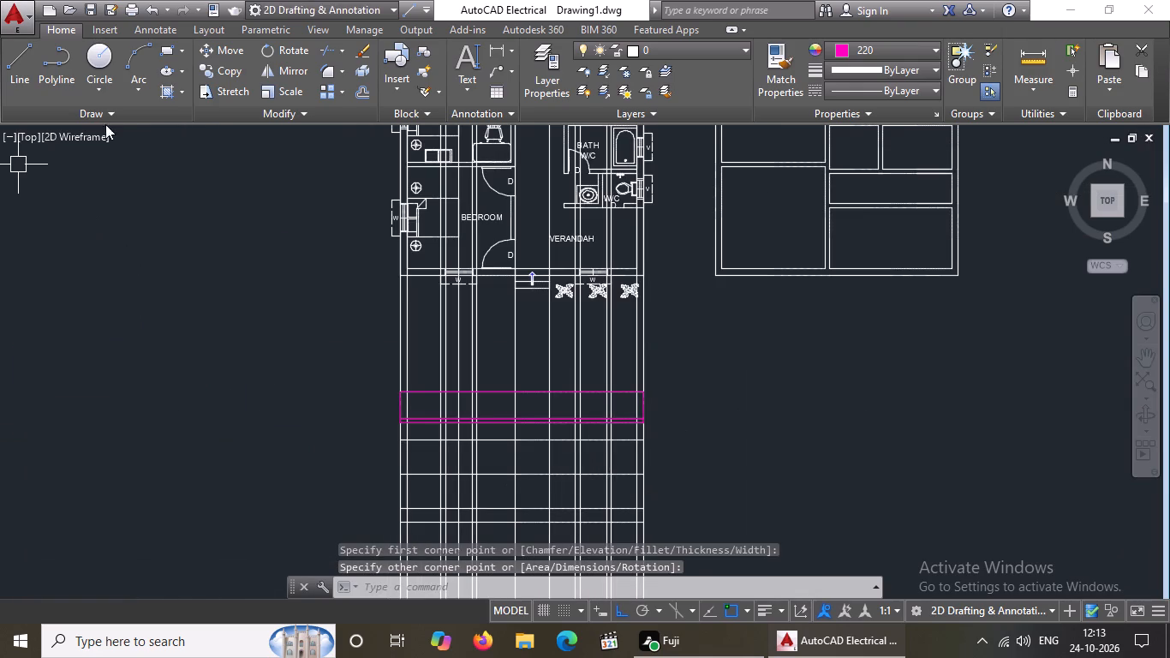
{"action": "left_click_drag", "start_coordinate": [165, 51], "coordinate": [167, 62]}
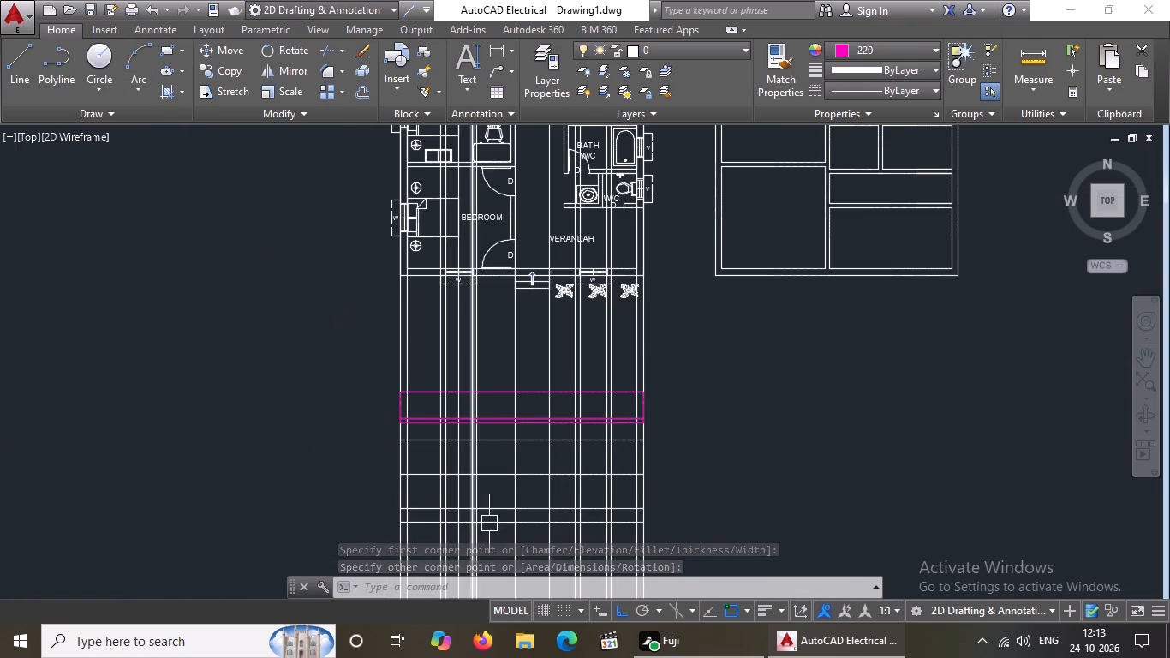
{"action": "scroll", "coordinate": [486, 456], "scroll_direction": "up", "scroll_amount": 1}
{"action": "scroll", "coordinate": [465, 361], "scroll_direction": "down", "scroll_amount": 2}
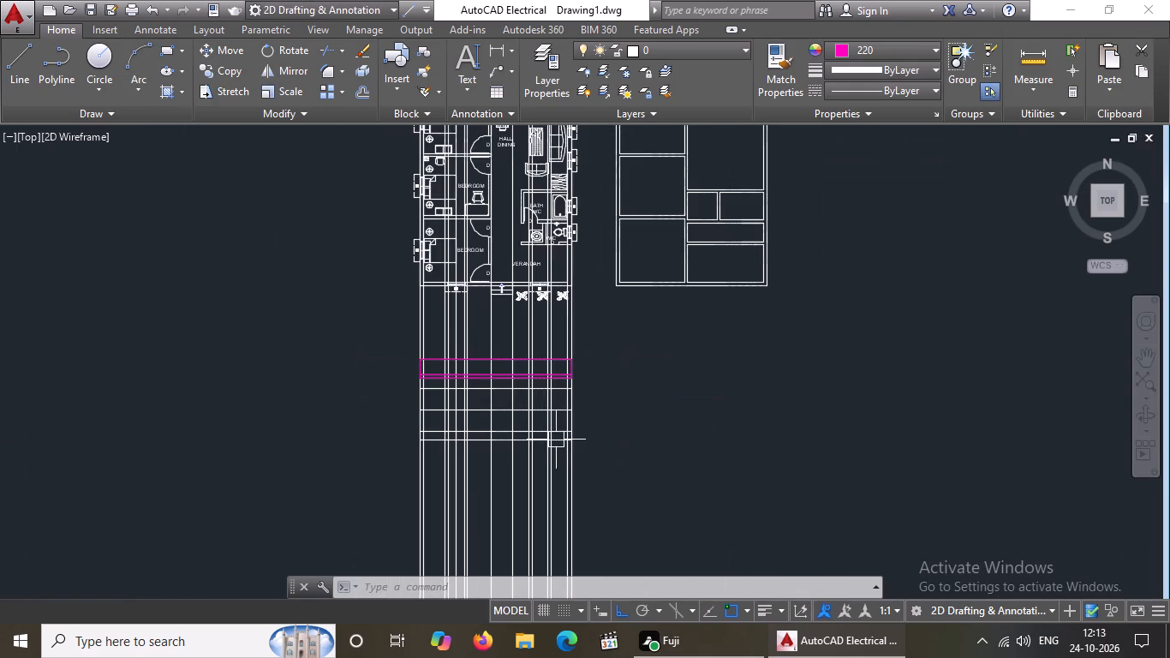
{"action": "left_click", "coordinate": [165, 43]}
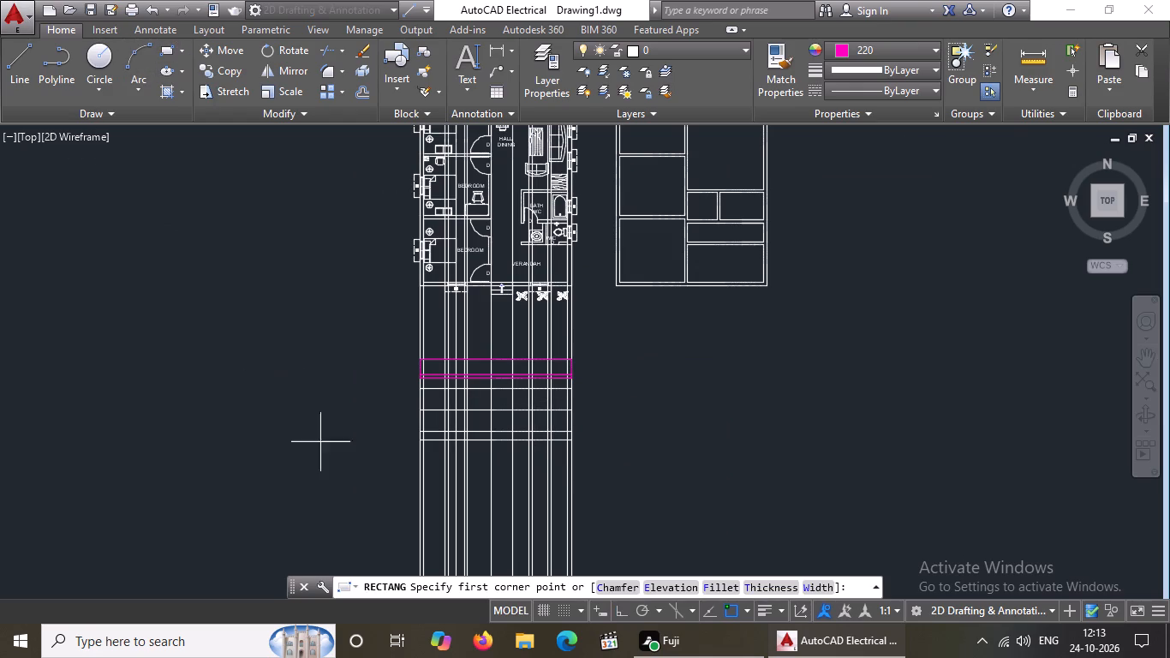
{"action": "scroll", "coordinate": [417, 410], "scroll_direction": "up", "scroll_amount": 2}
{"action": "left_click", "coordinate": [415, 336]}
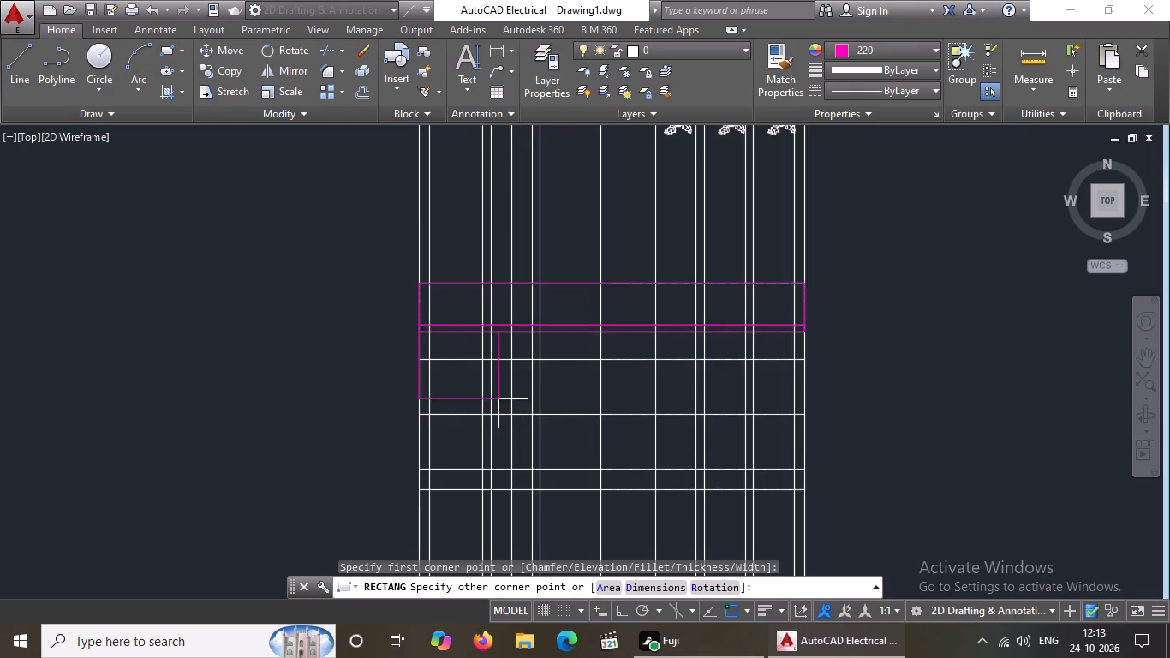
{"action": "left_click", "coordinate": [802, 468]}
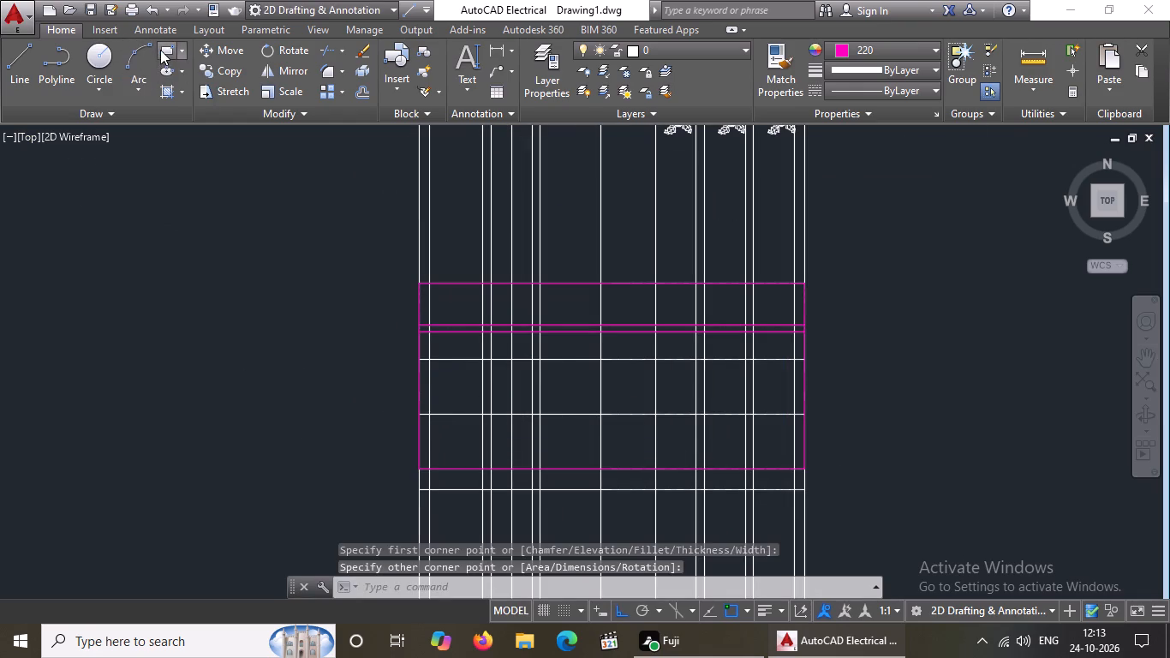
Draw a full-width rectangle for the plinth band between the wall's bottom edge and the lowest horizontal line.
{"action": "left_click", "coordinate": [160, 49]}
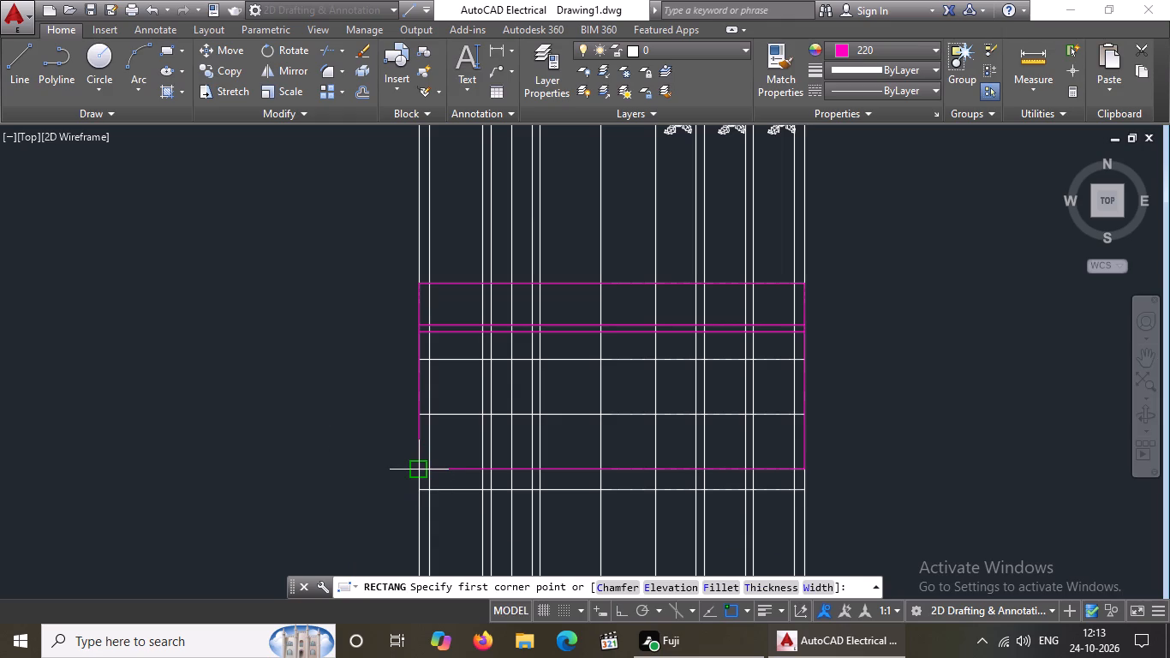
{"action": "left_click", "coordinate": [417, 464]}
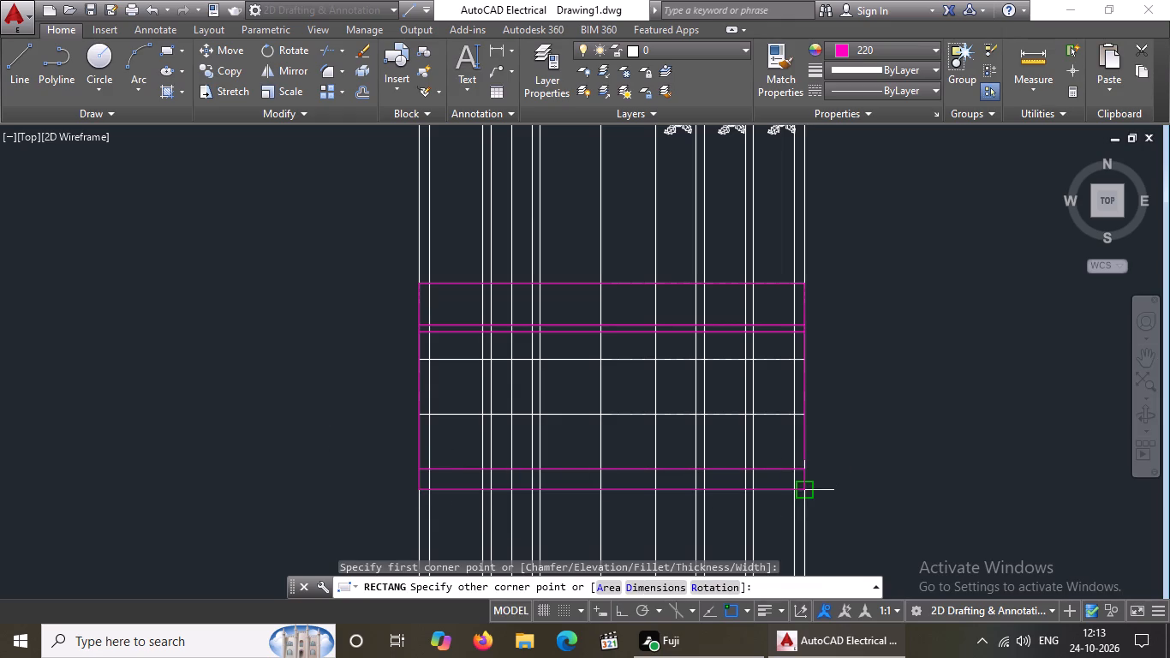
{"action": "left_click_drag", "start_coordinate": [804, 493], "coordinate": [841, 485]}
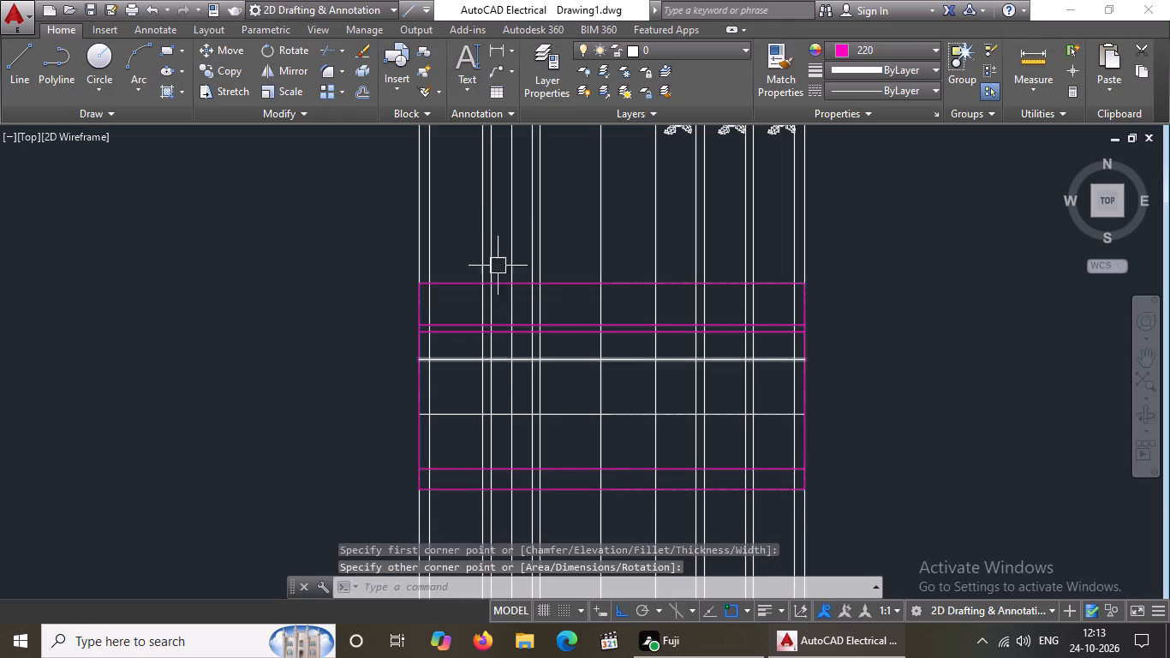
Turn on all object snap modes in the drafting settings.
{"action": "left_click", "coordinate": [164, 44]}
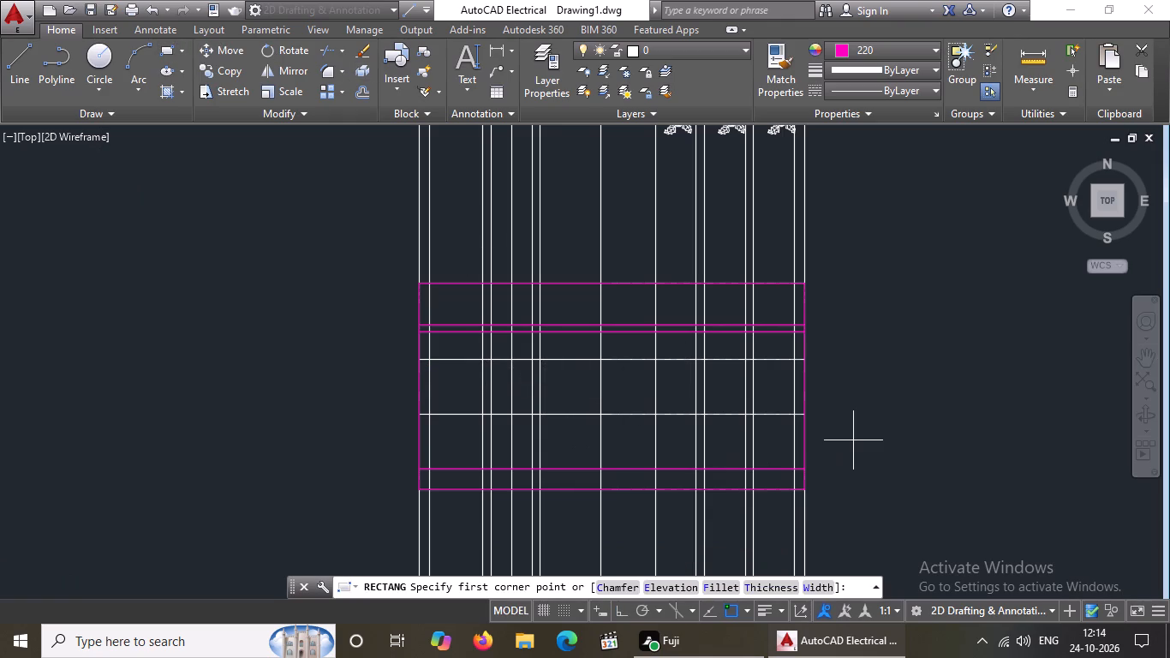
{"action": "key", "text": "Escape"}
{"action": "key", "text": "o"}
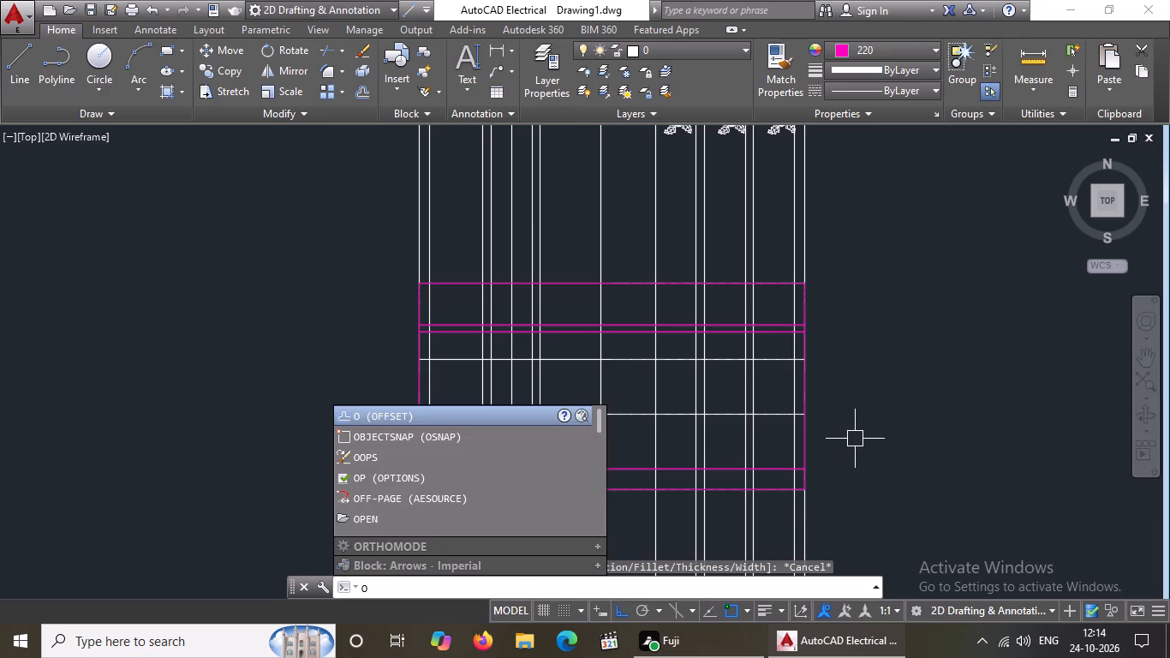
{"action": "type", "text": "S"}
{"action": "key", "text": "space"}
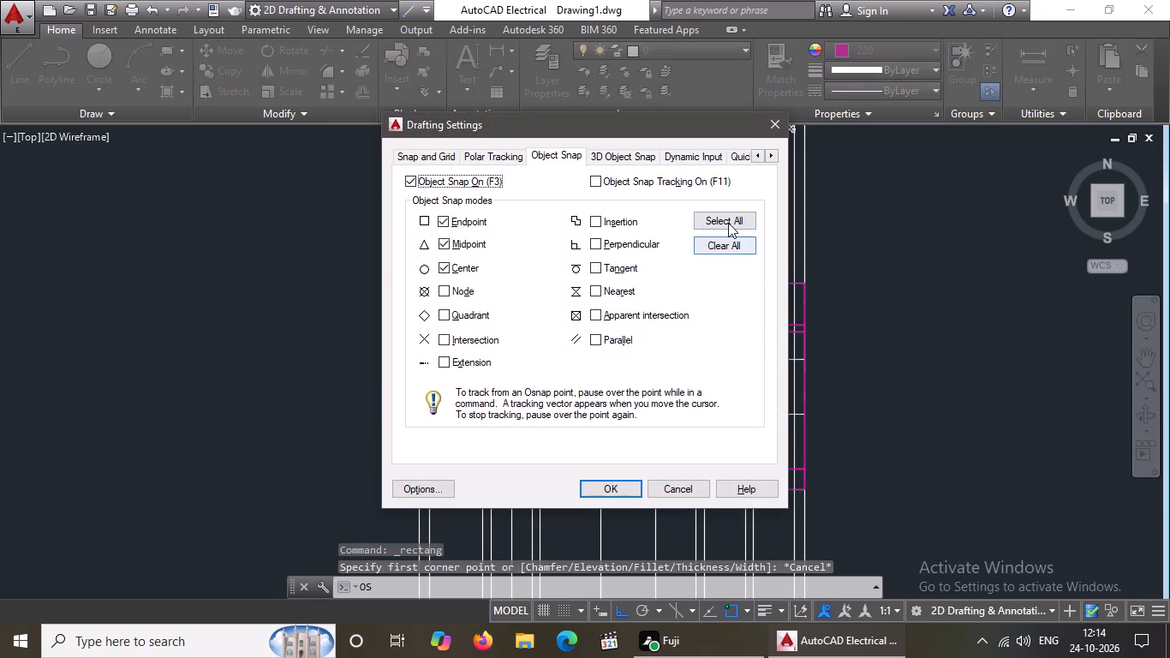
{"action": "left_click", "coordinate": [728, 223]}
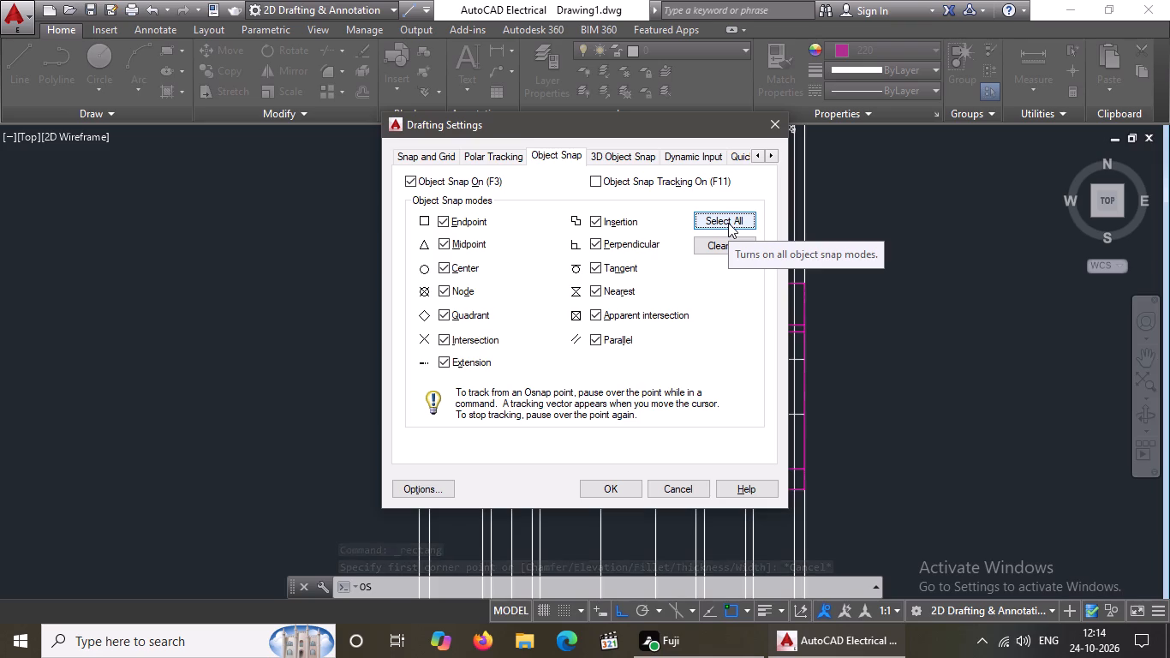
{"action": "left_click", "coordinate": [606, 482]}
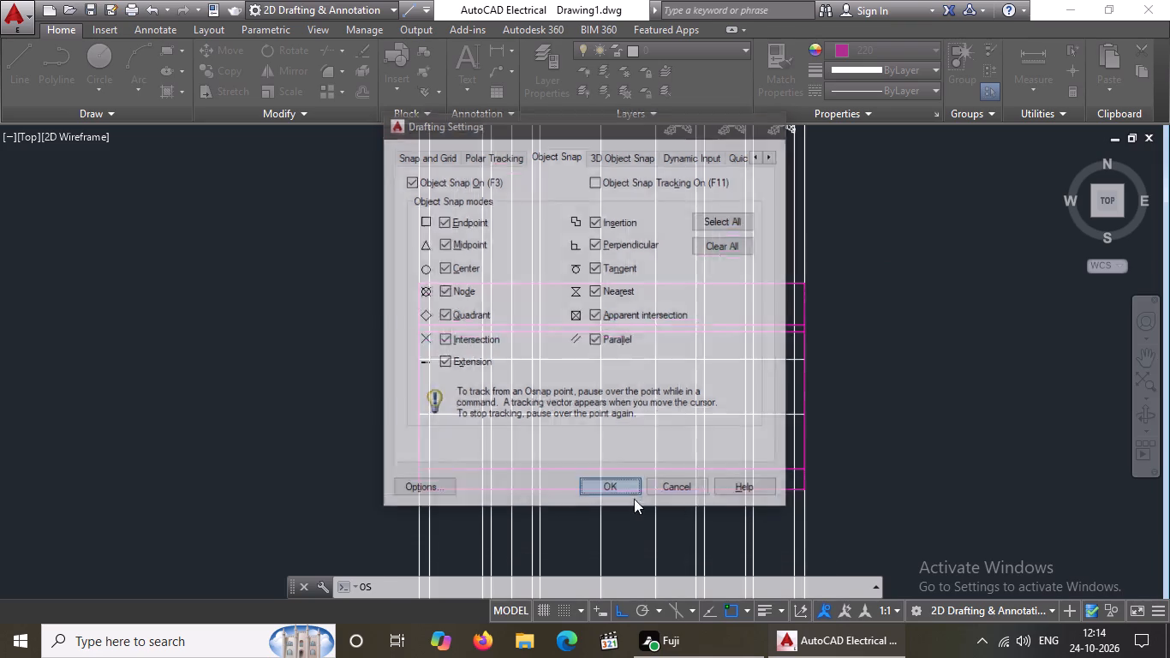
Draw the entrance opening rectangle between the two projected step lines, from the opening-top line down to the plinth top.
{"action": "scroll", "coordinate": [635, 425], "scroll_direction": "down", "scroll_amount": 2}
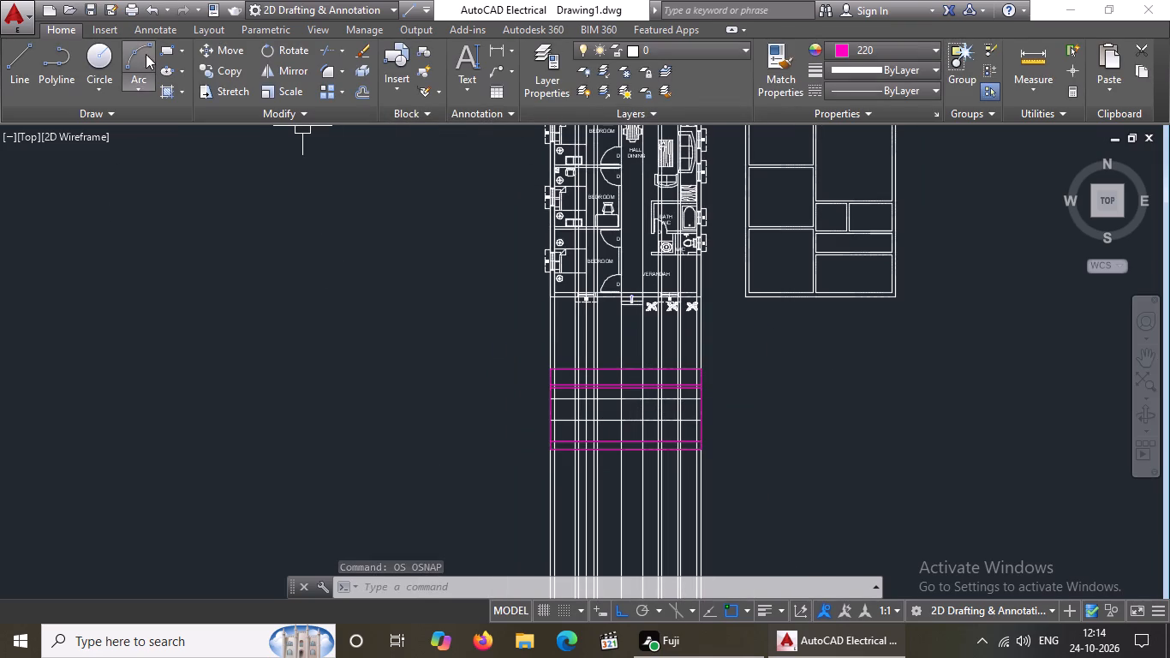
{"action": "left_click", "coordinate": [170, 48]}
{"action": "scroll", "coordinate": [702, 452], "scroll_direction": "up", "scroll_amount": 2}
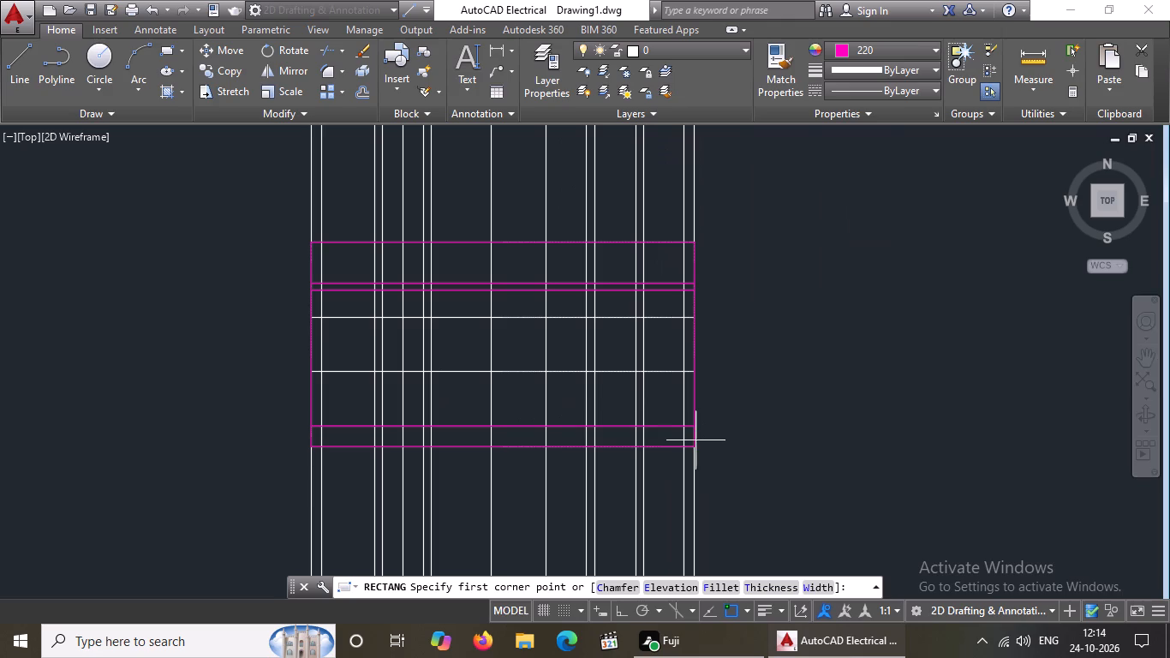
{"action": "left_click", "coordinate": [492, 316]}
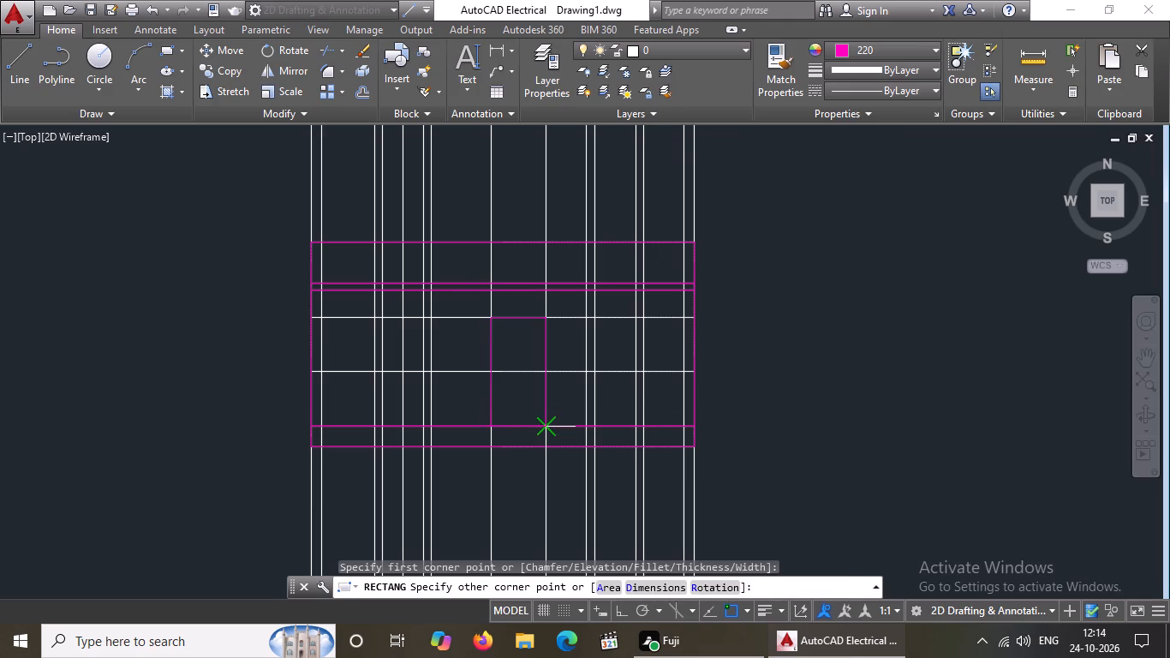
{"action": "left_click", "coordinate": [549, 432]}
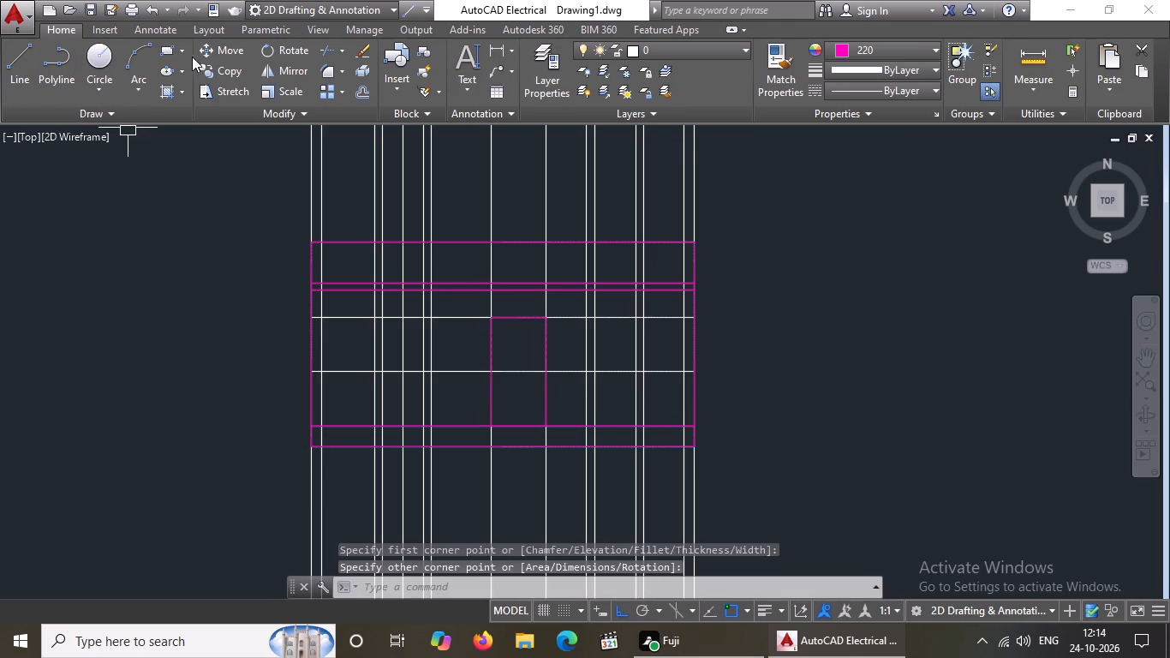
Draw rectangles for the bedroom and verandah windows between their outermost projected lines and the opening-top and sill lines.
{"action": "left_click", "coordinate": [166, 47]}
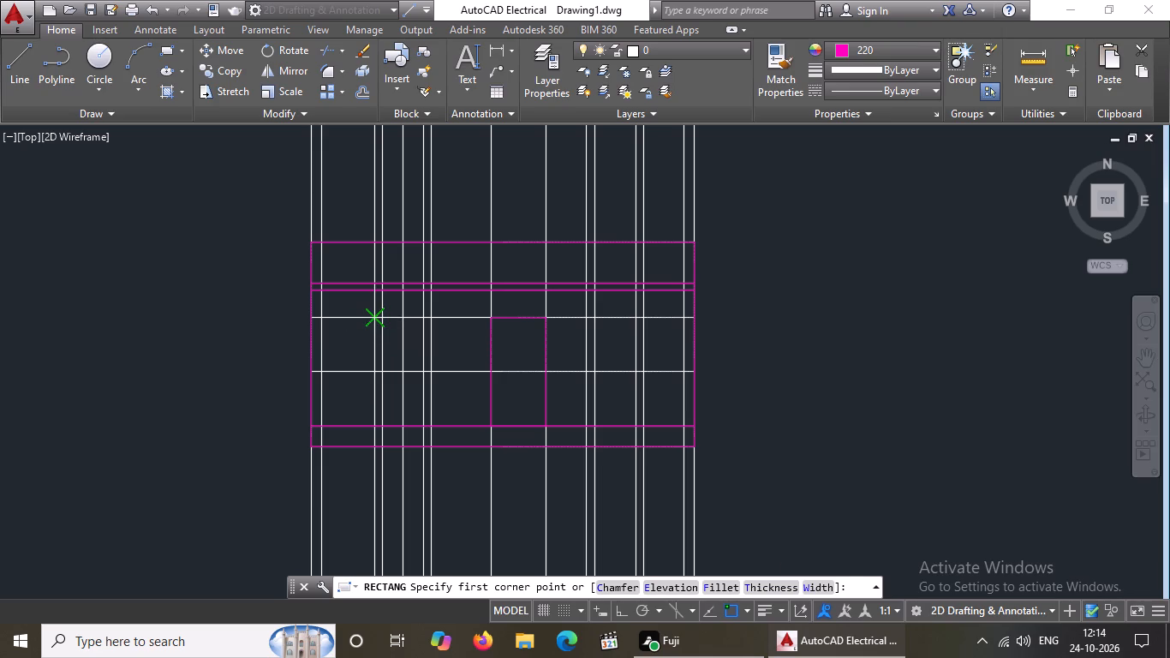
{"action": "left_click", "coordinate": [373, 315]}
{"action": "left_click", "coordinate": [432, 373]}
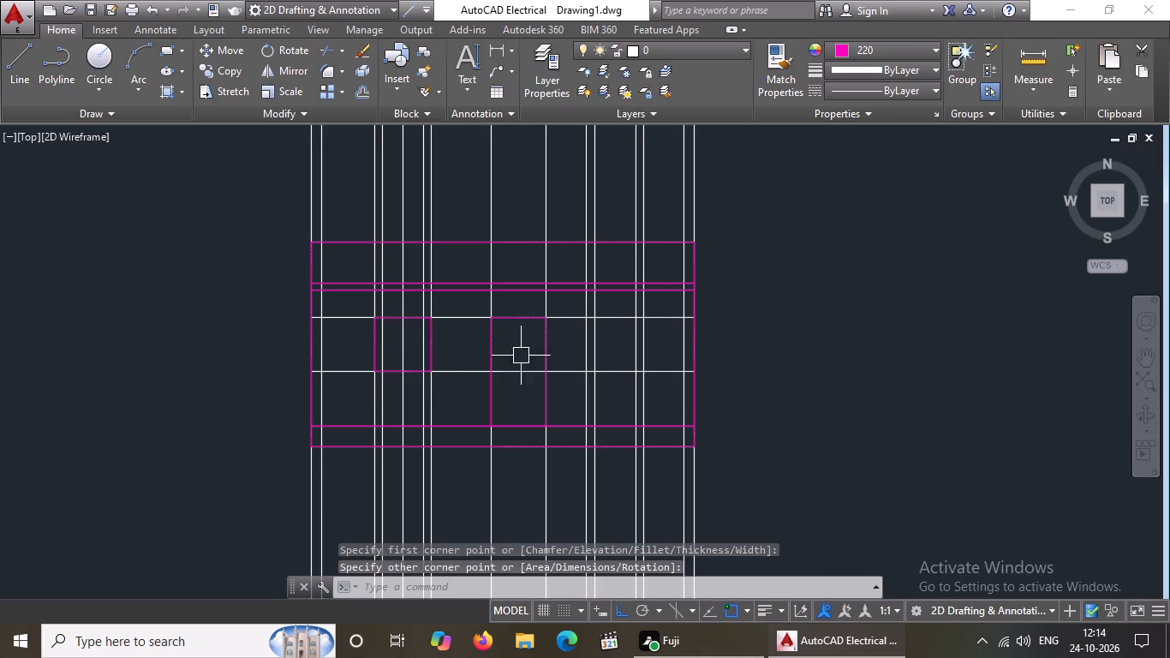
{"action": "left_click_drag", "start_coordinate": [160, 46], "coordinate": [175, 97]}
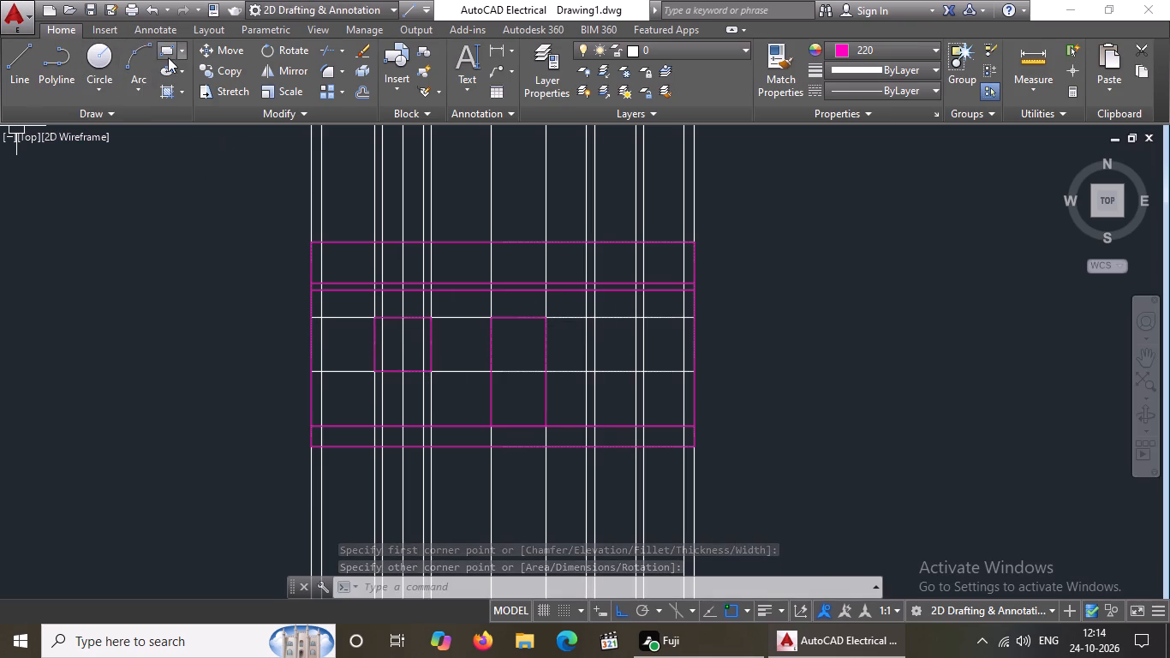
{"action": "left_click", "coordinate": [163, 48]}
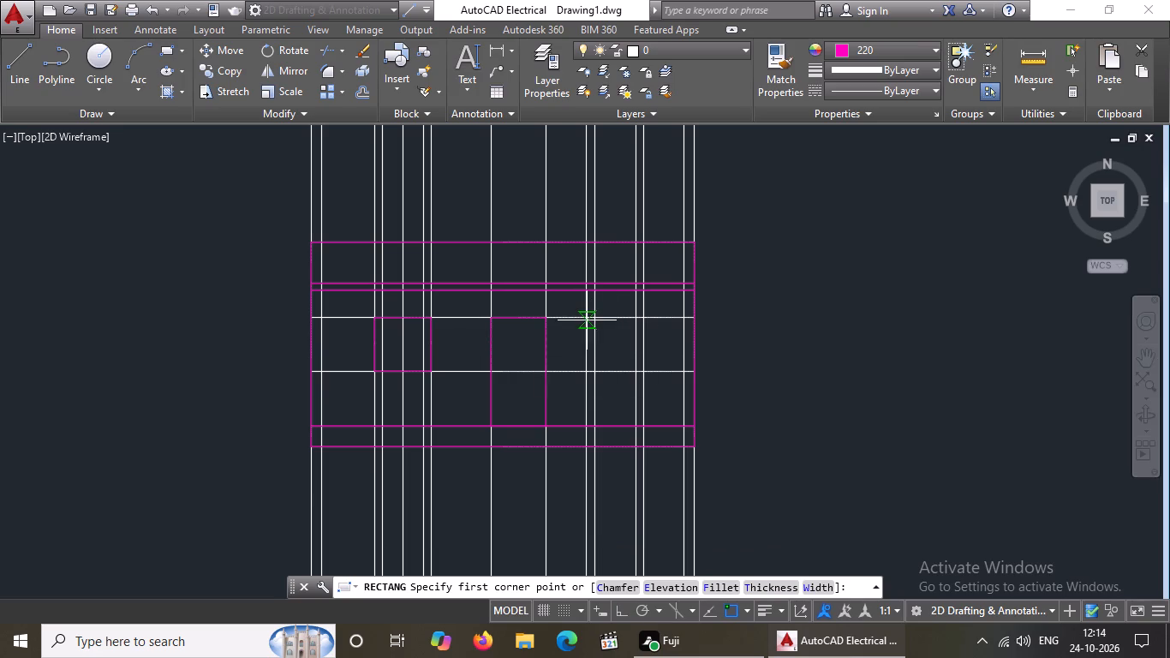
{"action": "left_click", "coordinate": [586, 314]}
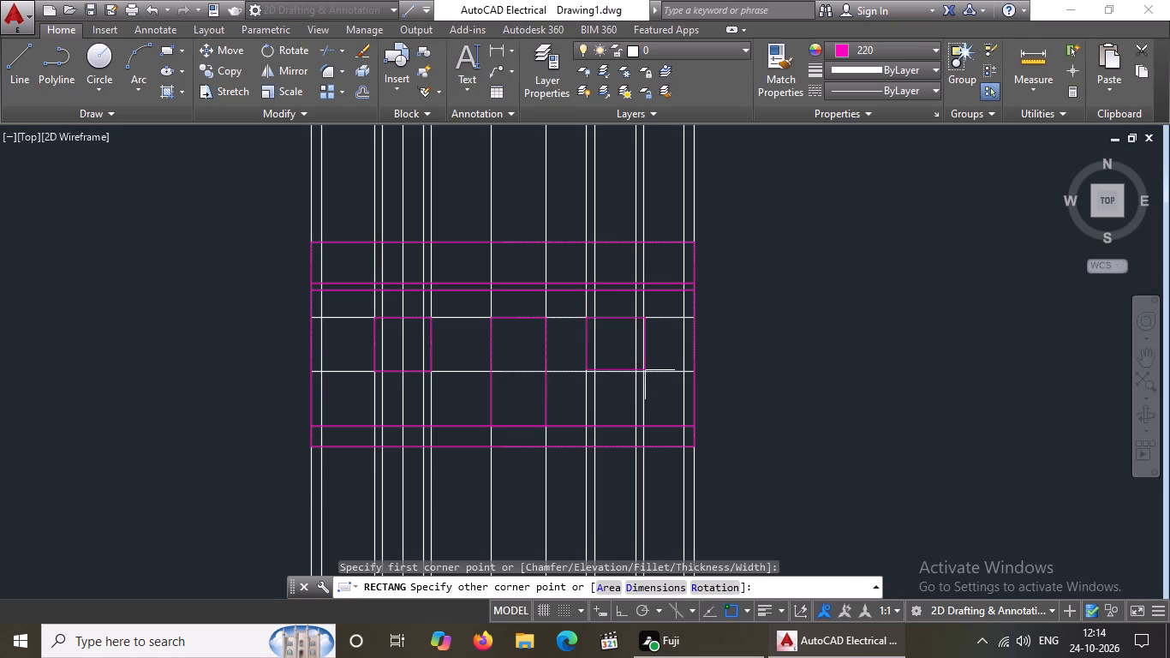
{"action": "left_click", "coordinate": [645, 372]}
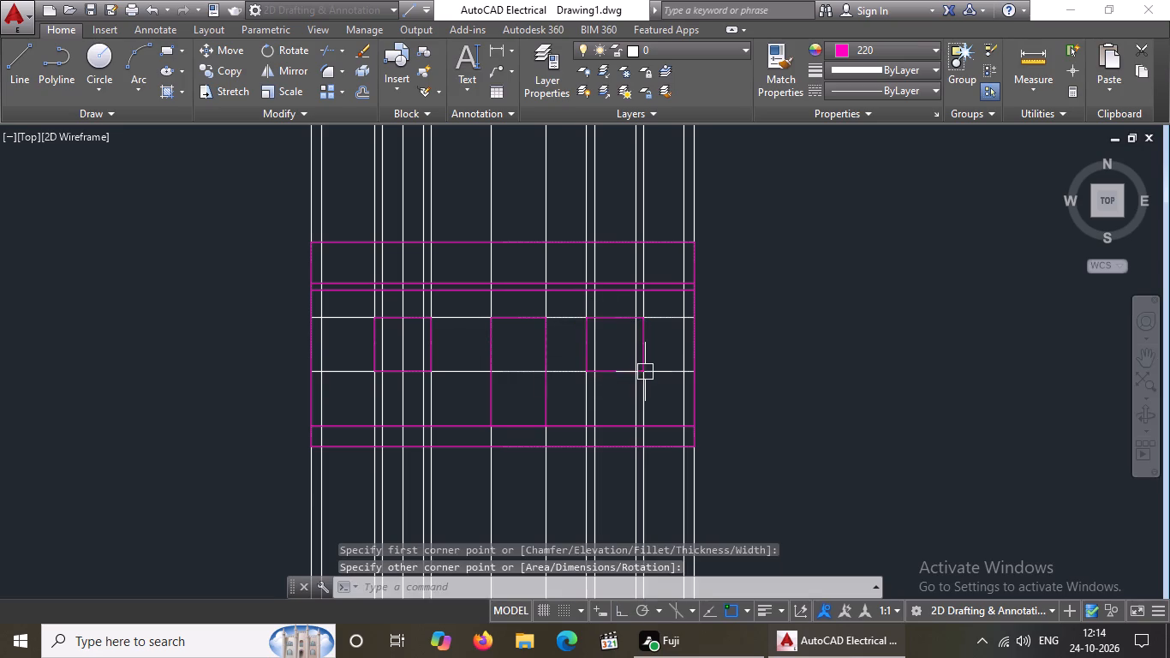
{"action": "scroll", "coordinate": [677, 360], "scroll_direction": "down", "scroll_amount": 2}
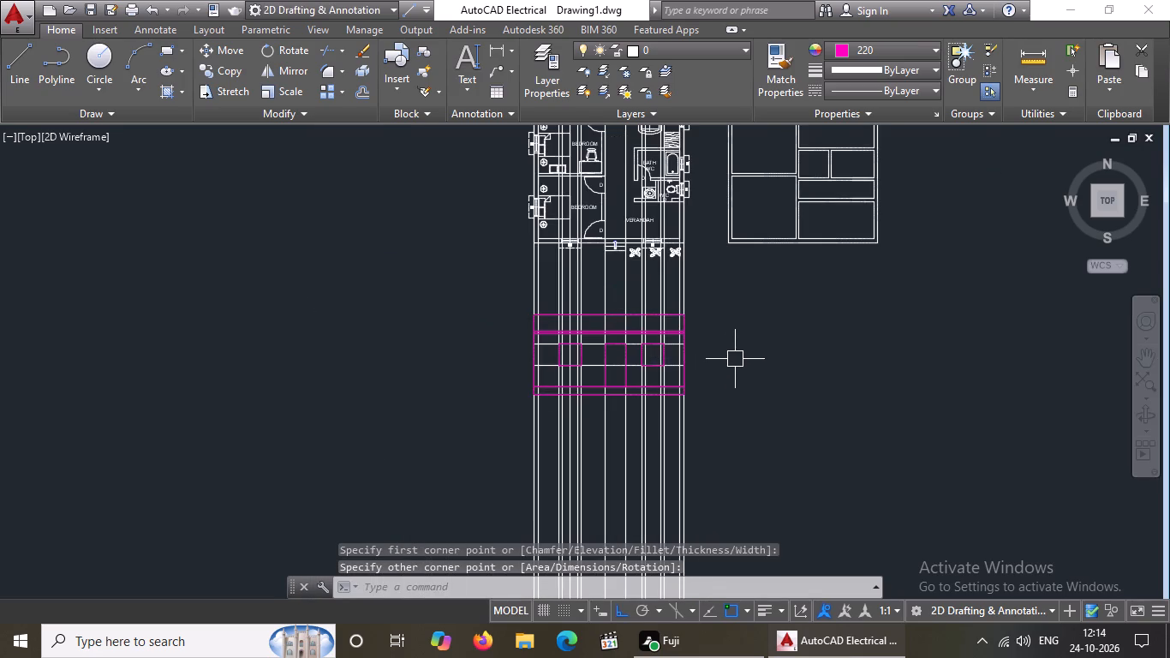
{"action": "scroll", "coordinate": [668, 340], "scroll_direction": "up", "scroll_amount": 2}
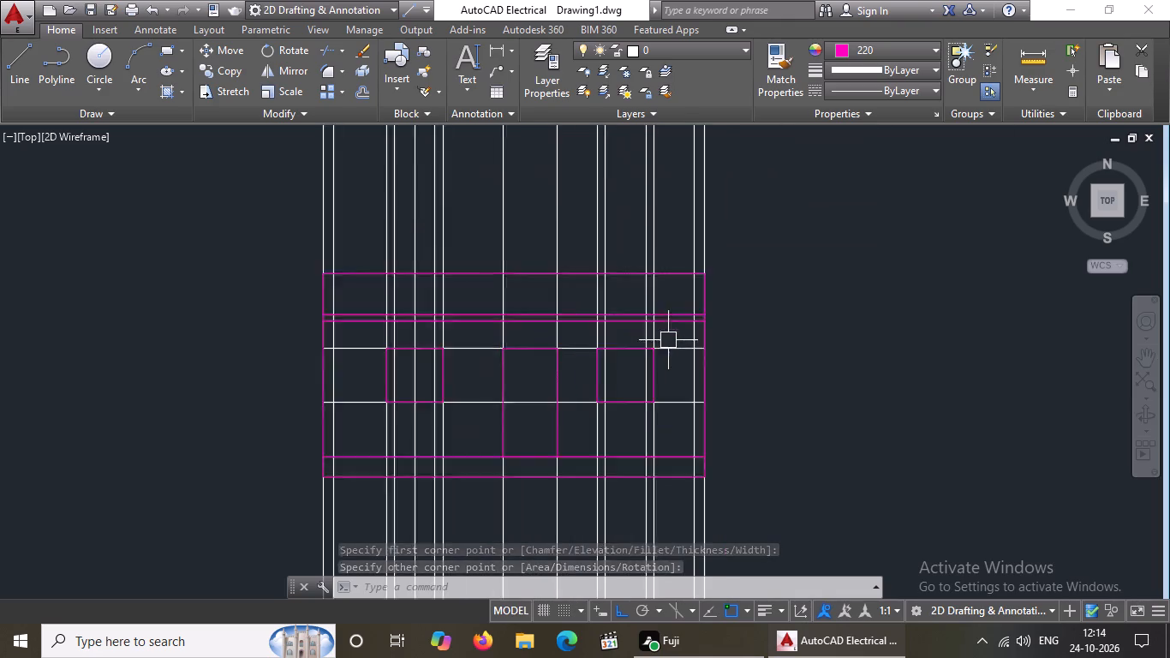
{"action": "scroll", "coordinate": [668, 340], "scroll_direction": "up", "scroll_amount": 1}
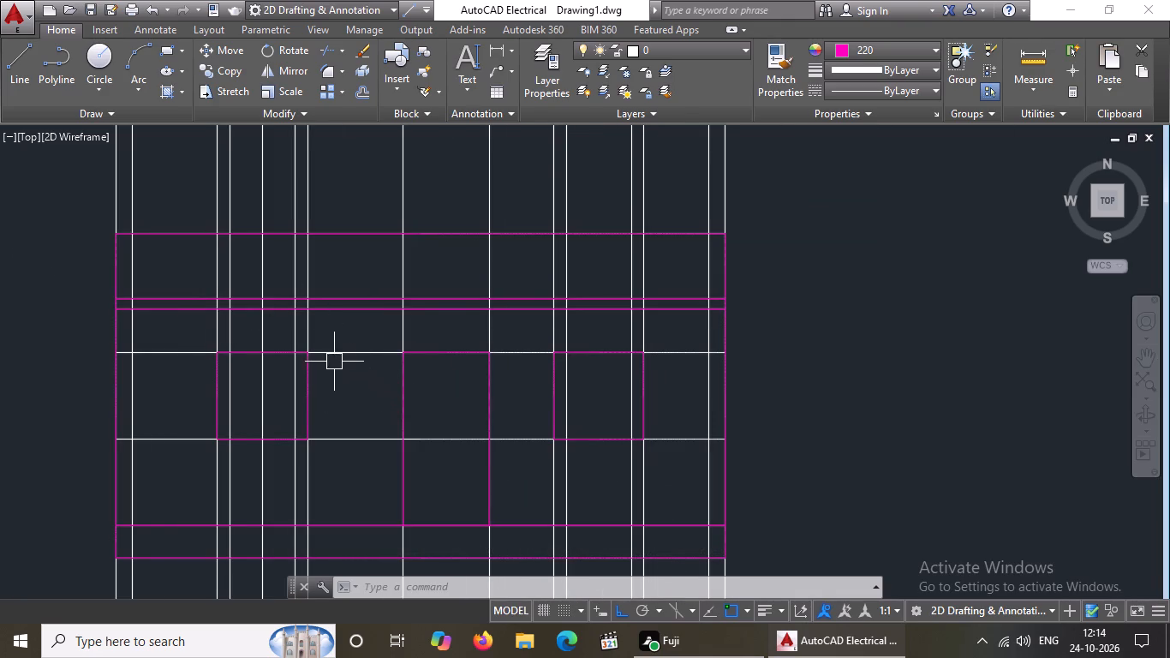
Erase the two vertical projection lines dropped from the plan's left outer wall.
{"action": "scroll", "coordinate": [367, 442], "scroll_direction": "down", "scroll_amount": 2}
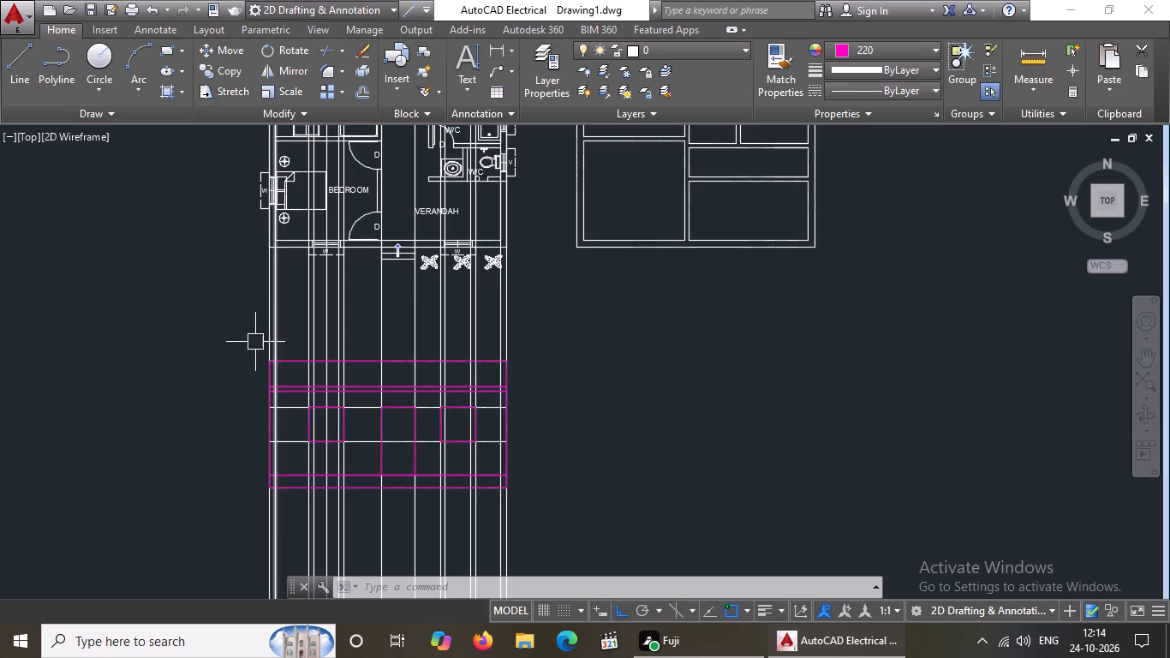
{"action": "scroll", "coordinate": [278, 307], "scroll_direction": "up", "scroll_amount": 1}
{"action": "left_click", "coordinate": [259, 318]}
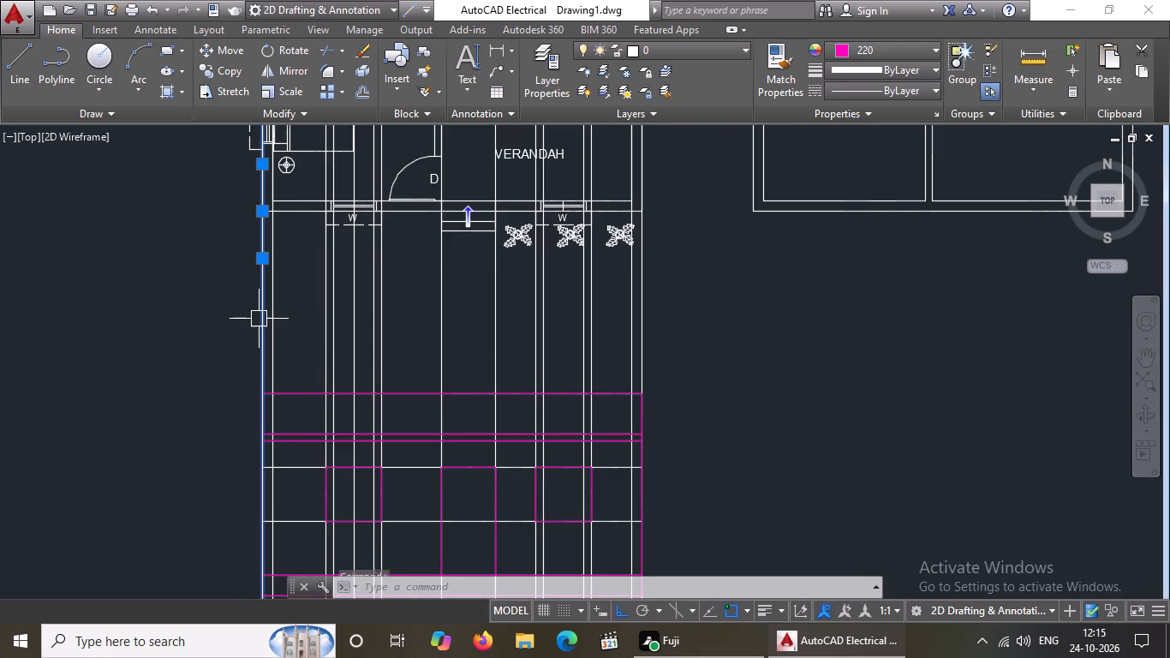
{"action": "key", "text": "Delete"}
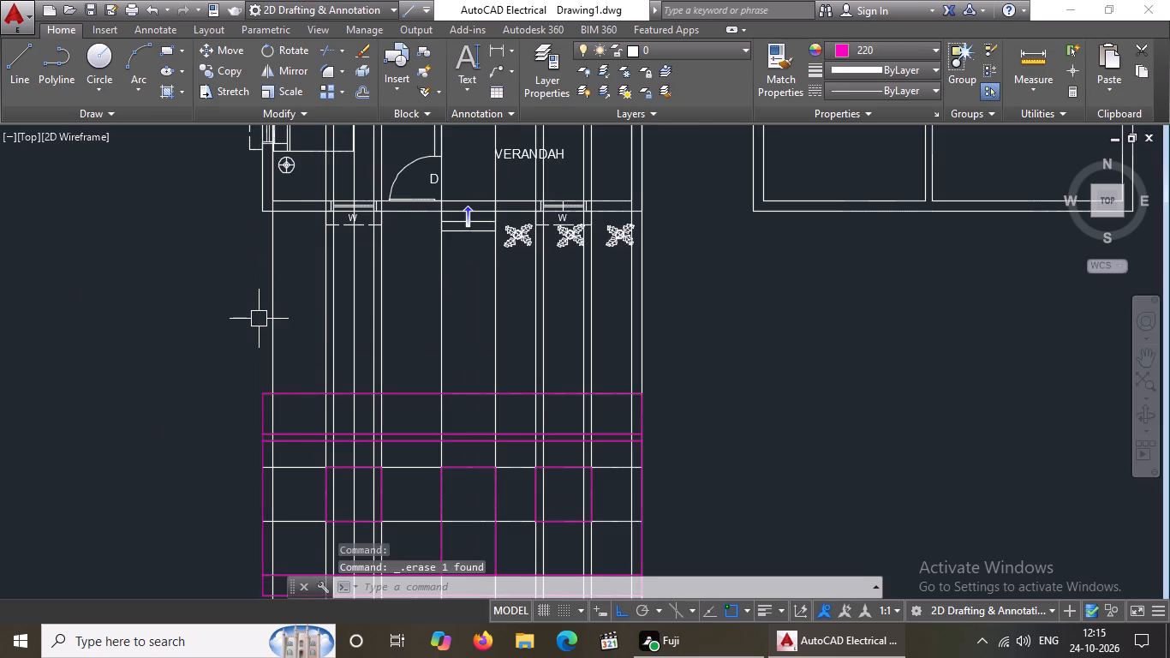
{"action": "left_click", "coordinate": [276, 313]}
{"action": "key", "text": "Delete"}
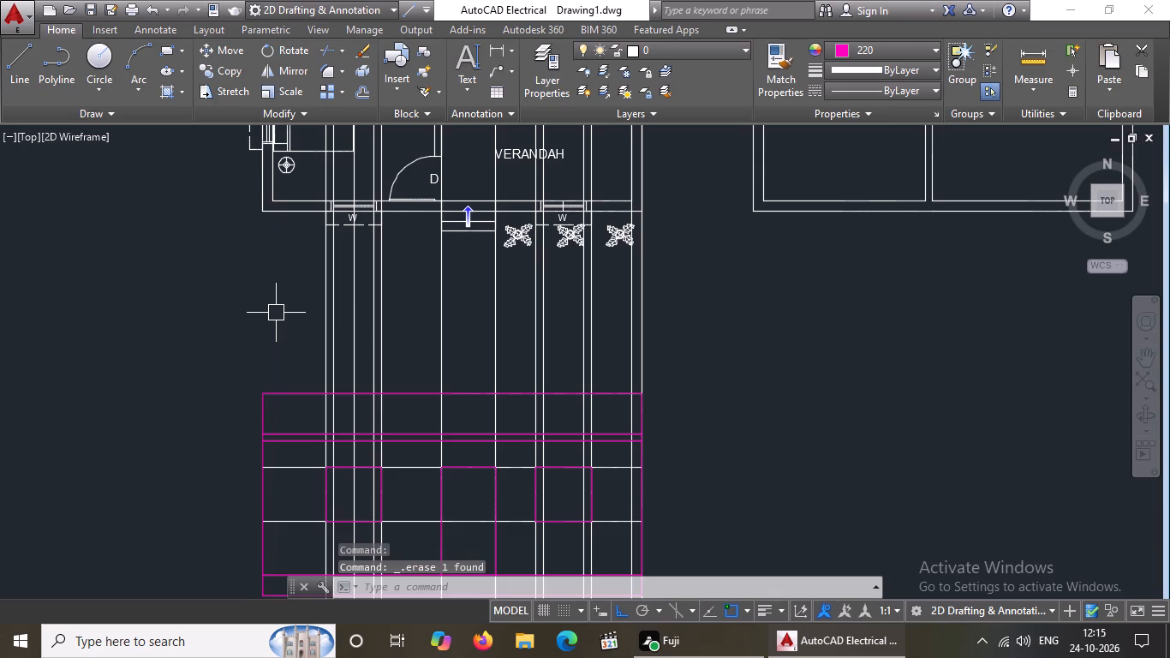
Erase the five vertical projection lines running through the bedroom window in the elevation.
{"action": "left_click", "coordinate": [324, 310]}
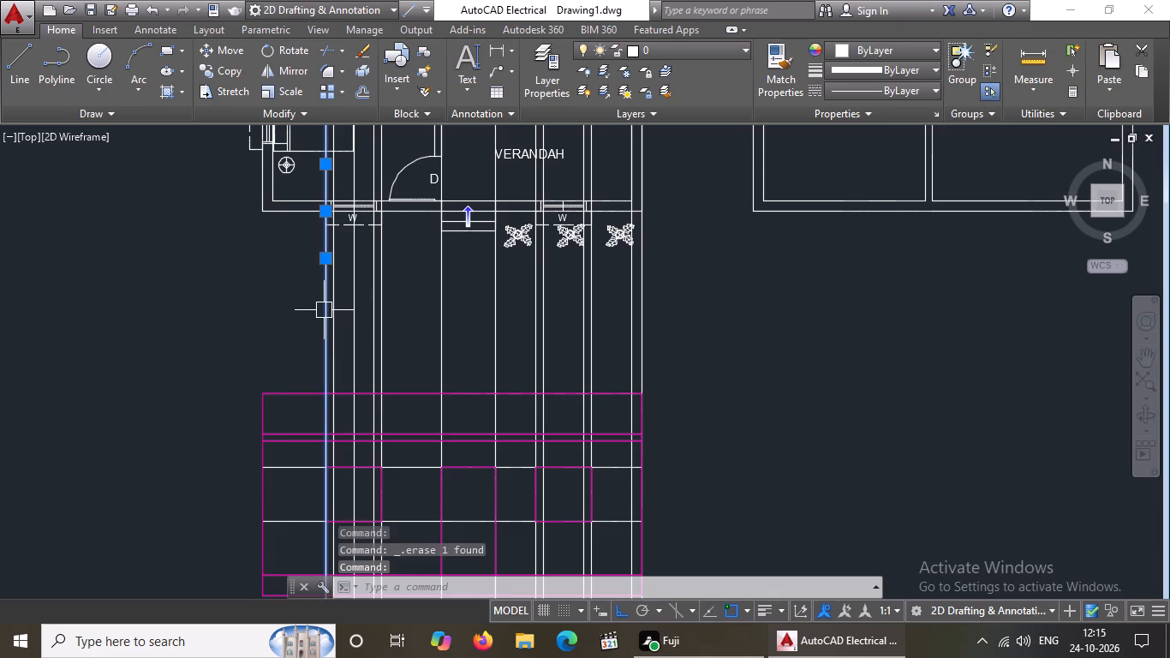
{"action": "key", "text": "Delete"}
{"action": "left_click", "coordinate": [335, 306]}
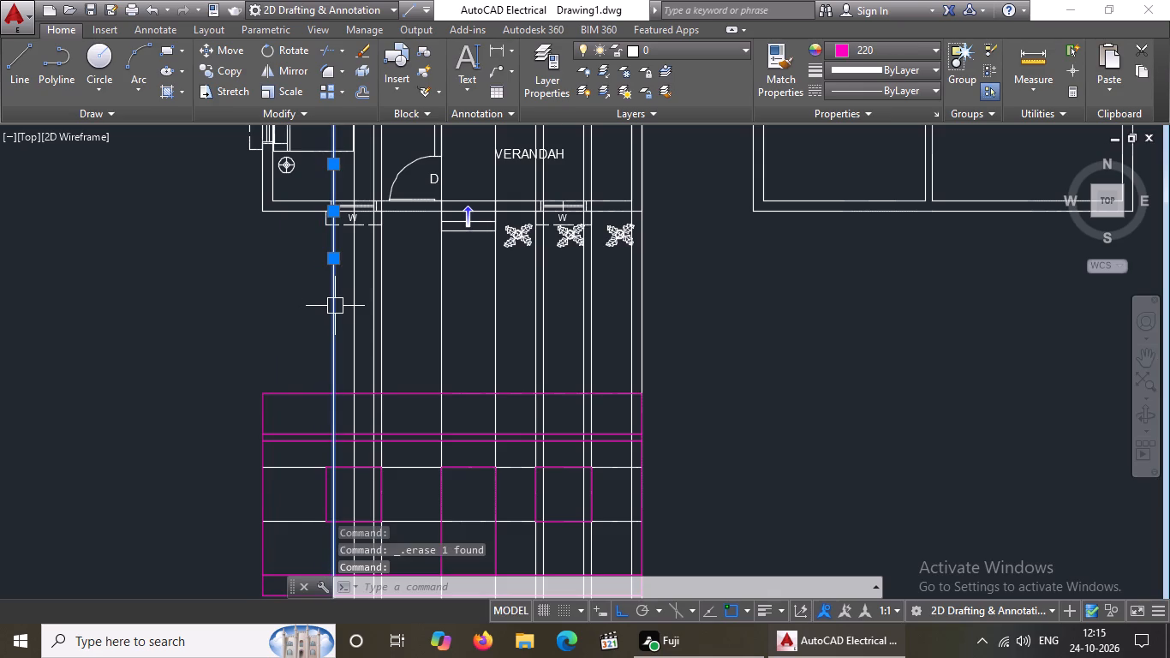
{"action": "key", "text": "Delete"}
{"action": "left_click", "coordinate": [367, 308]}
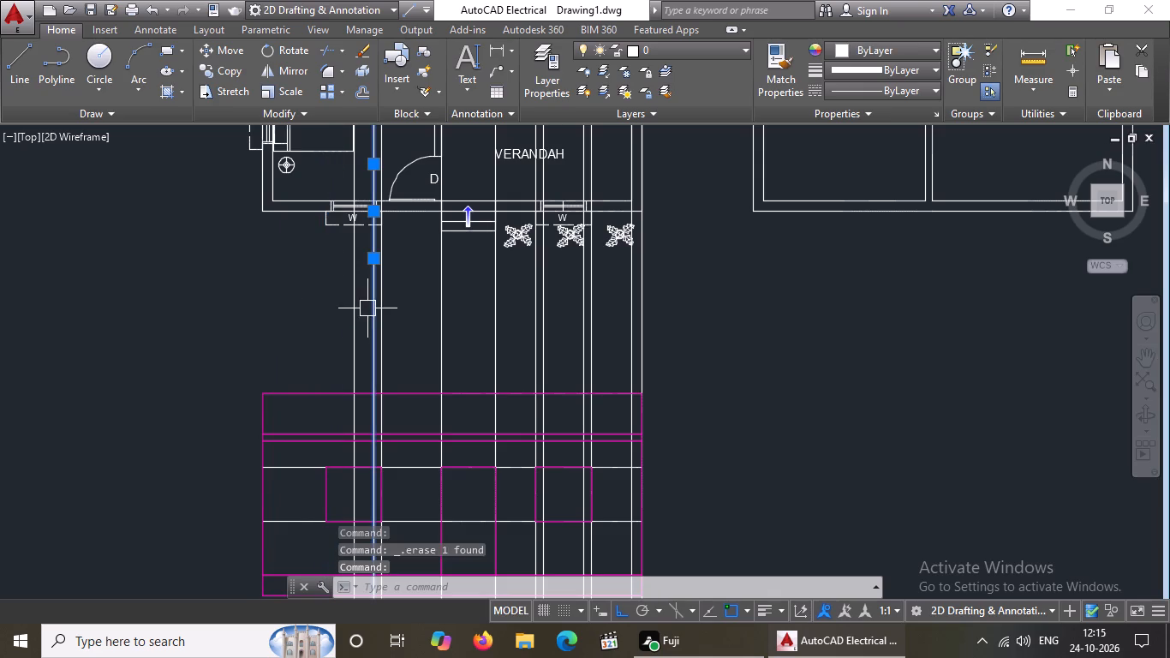
{"action": "left_click", "coordinate": [356, 327]}
{"action": "key", "text": "Delete"}
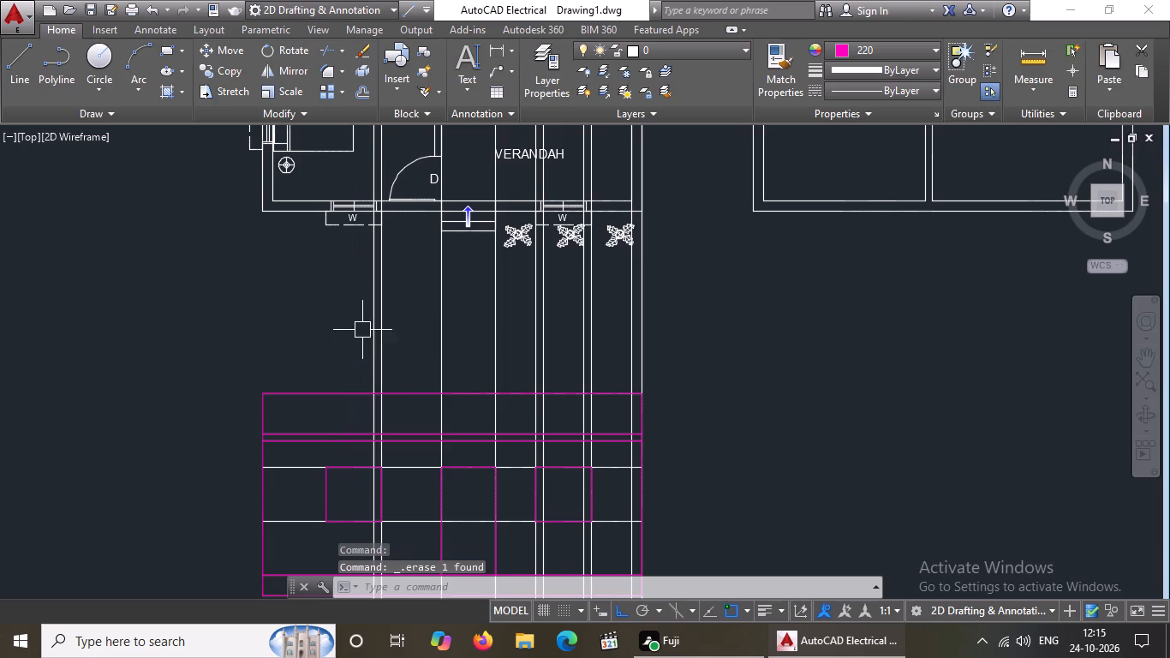
{"action": "left_click", "coordinate": [375, 346]}
{"action": "key", "text": "Delete"}
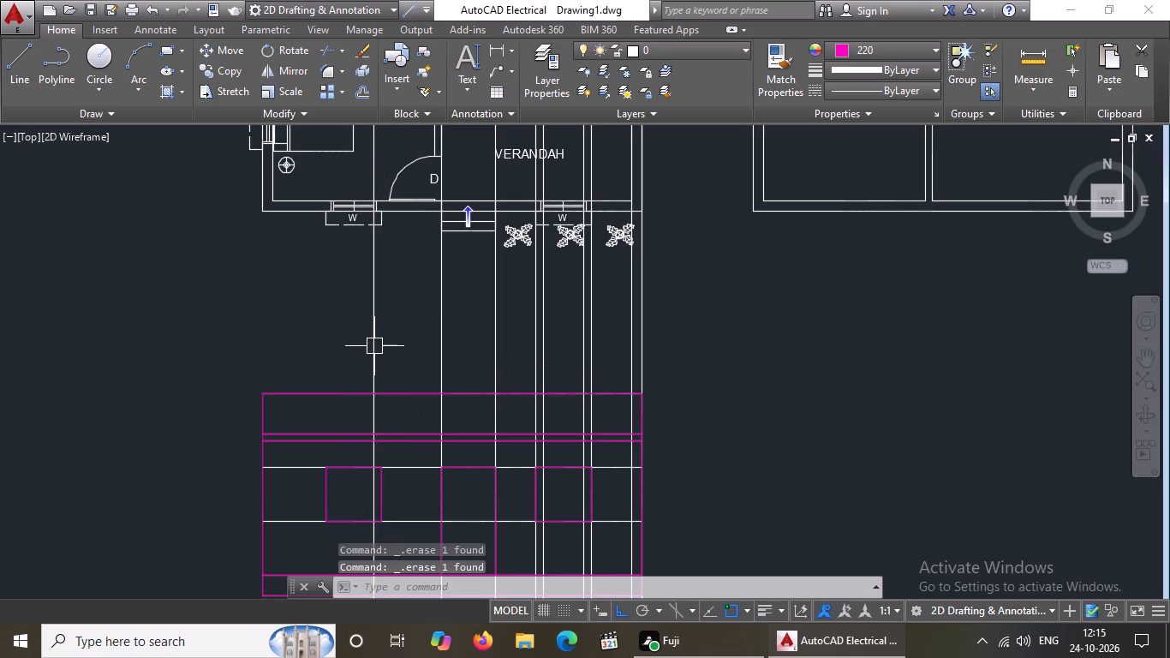
{"action": "left_click", "coordinate": [374, 341]}
{"action": "key", "text": "Delete"}
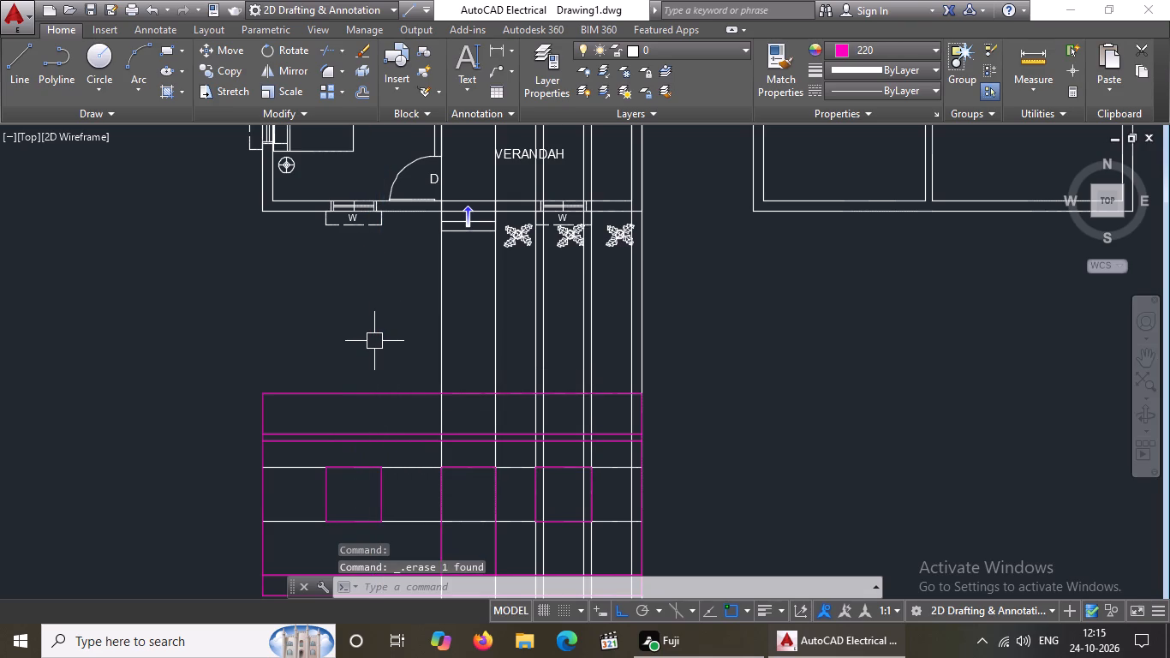
Erase the vertical projection lines dropped from the entrance steps and the verandah window.
{"action": "left_click", "coordinate": [444, 350]}
{"action": "key", "text": "Delete"}
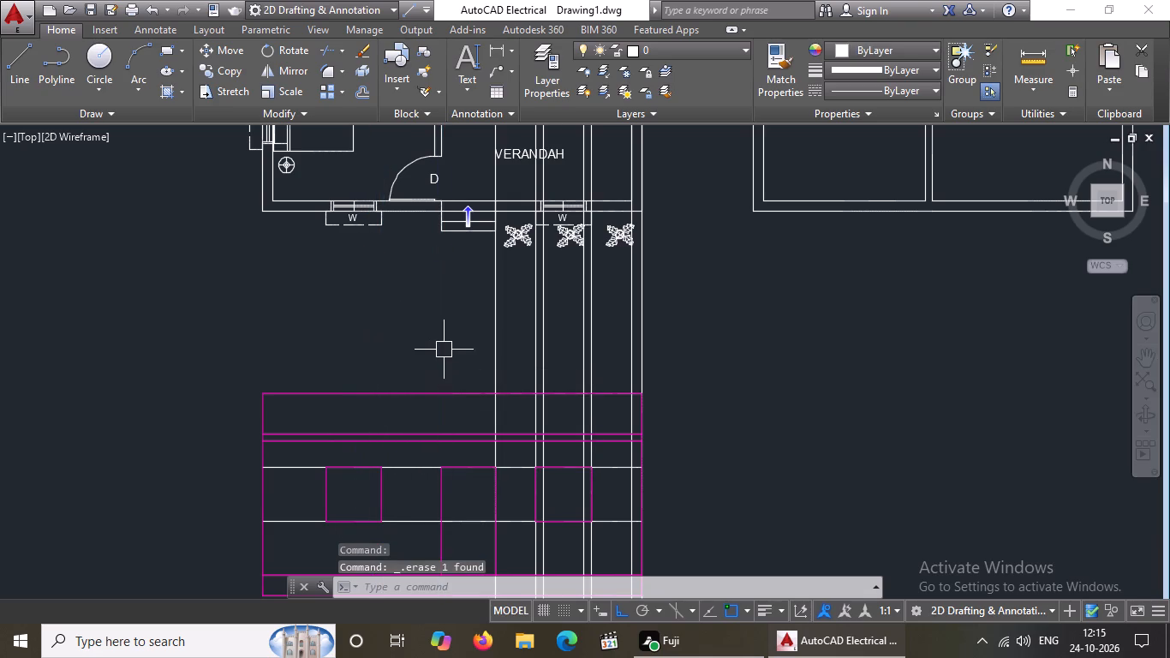
{"action": "left_click", "coordinate": [492, 342]}
{"action": "key", "text": "Delete"}
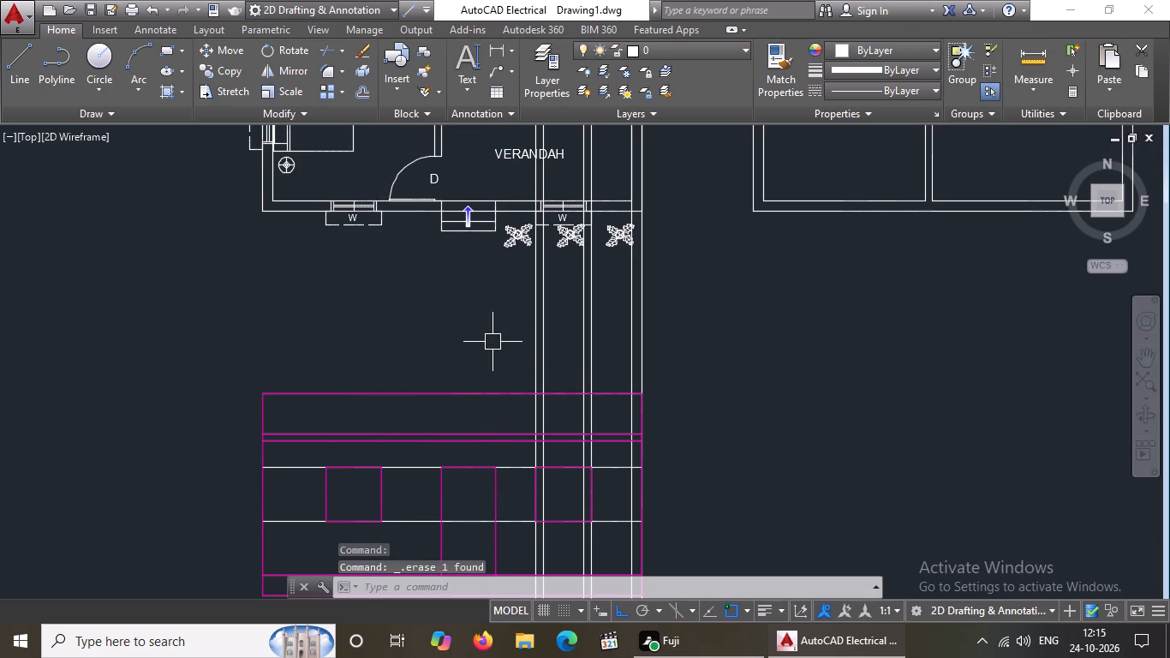
{"action": "left_click", "coordinate": [536, 320]}
{"action": "key", "text": "Delete"}
{"action": "left_click", "coordinate": [536, 320]}
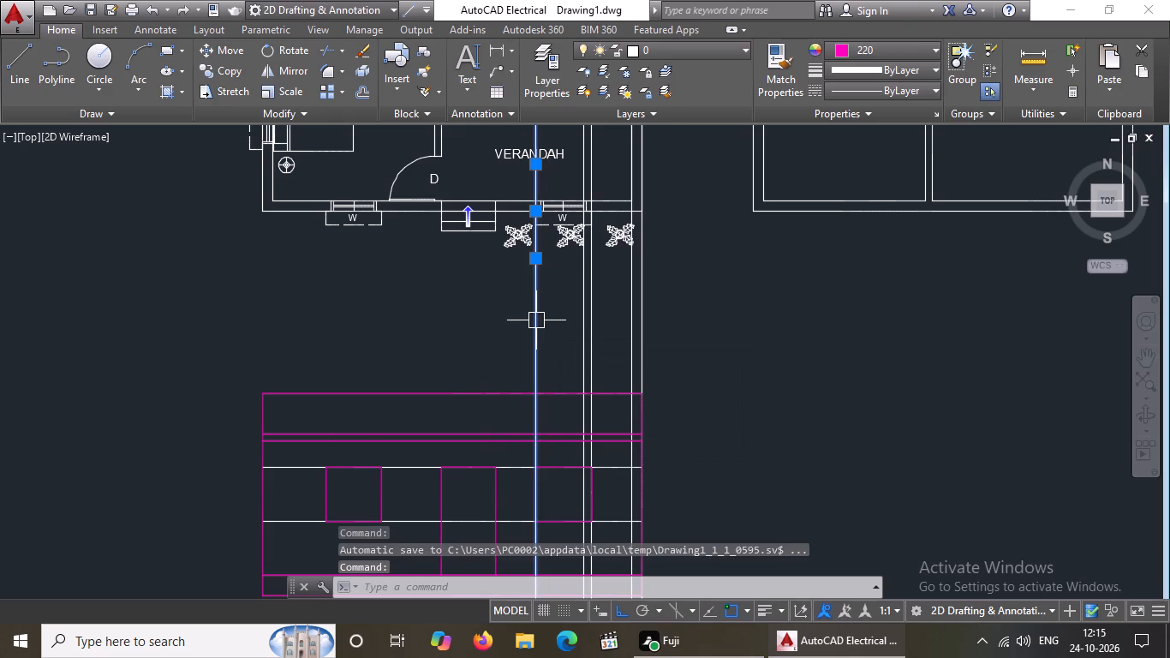
{"action": "key", "text": "Delete"}
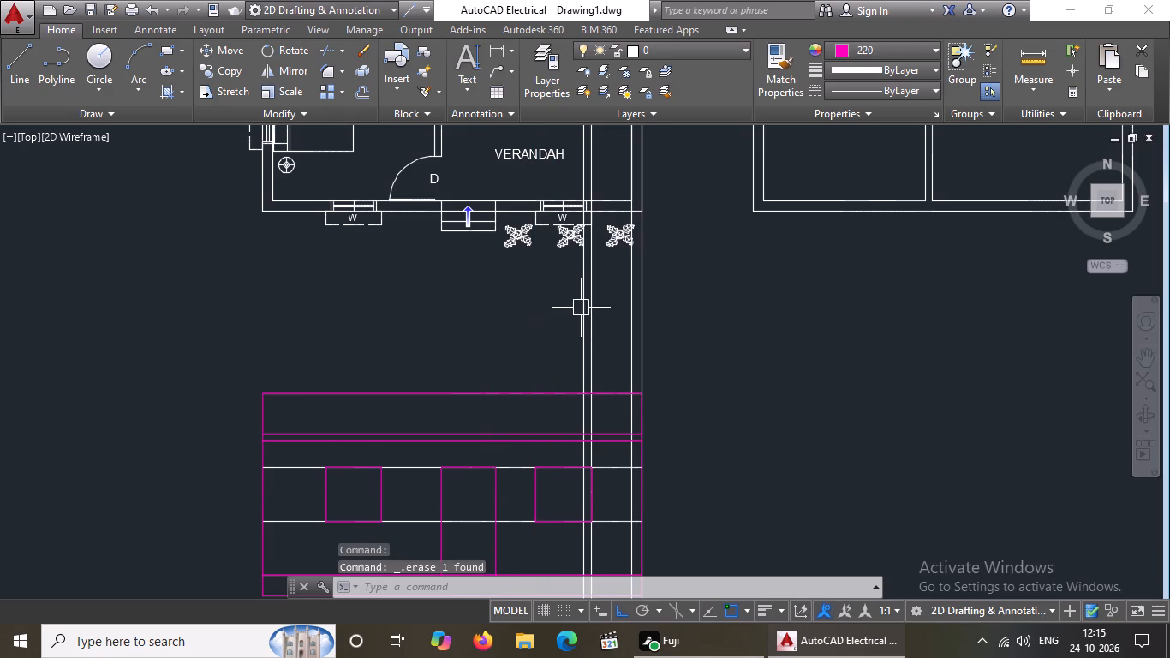
{"action": "left_click", "coordinate": [584, 306]}
{"action": "key", "text": "Delete"}
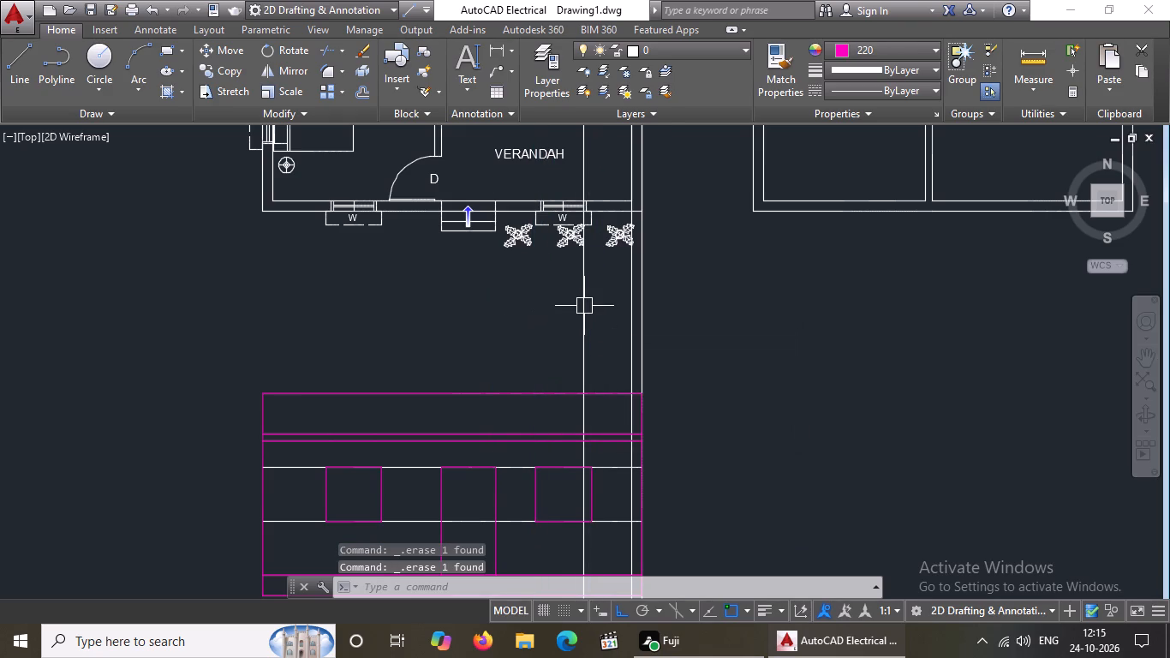
{"action": "left_click", "coordinate": [585, 305]}
{"action": "key", "text": "Delete"}
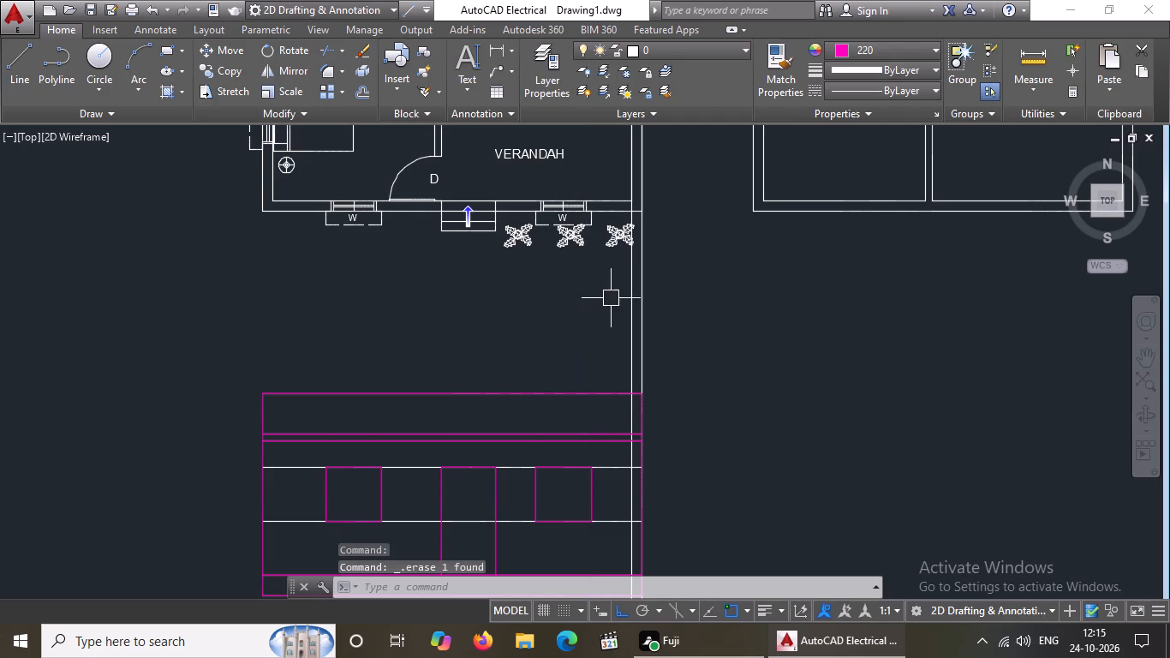
Erase the two vertical projection lines dropped from the plan's right outer wall.
{"action": "left_click", "coordinate": [633, 311]}
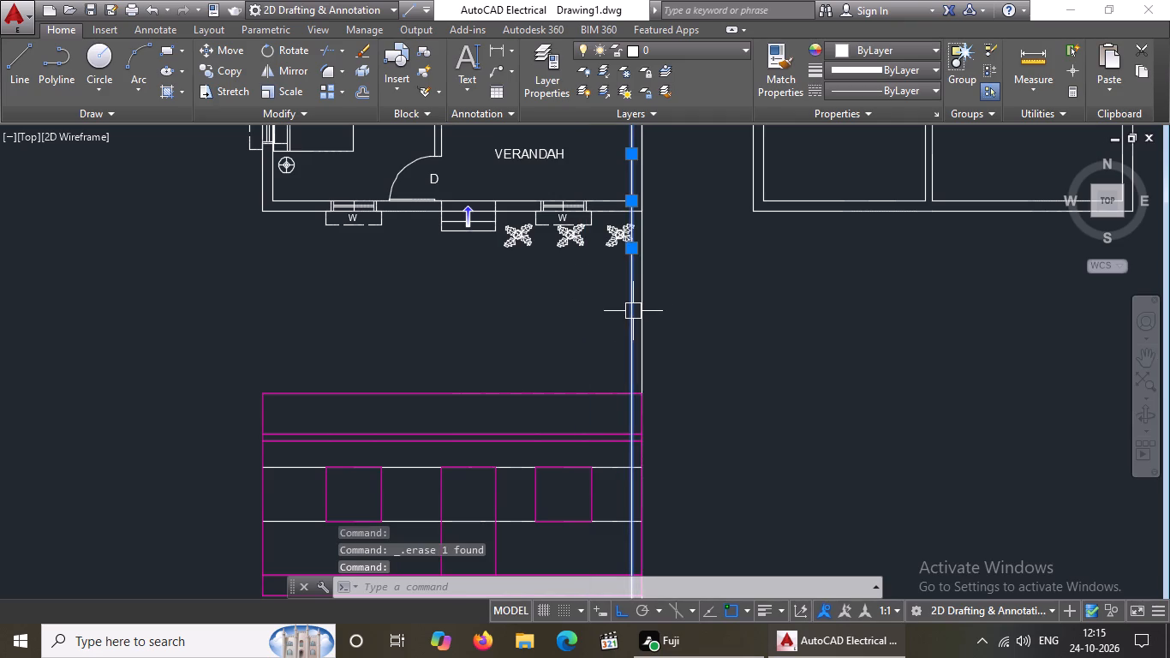
{"action": "key", "text": "Delete"}
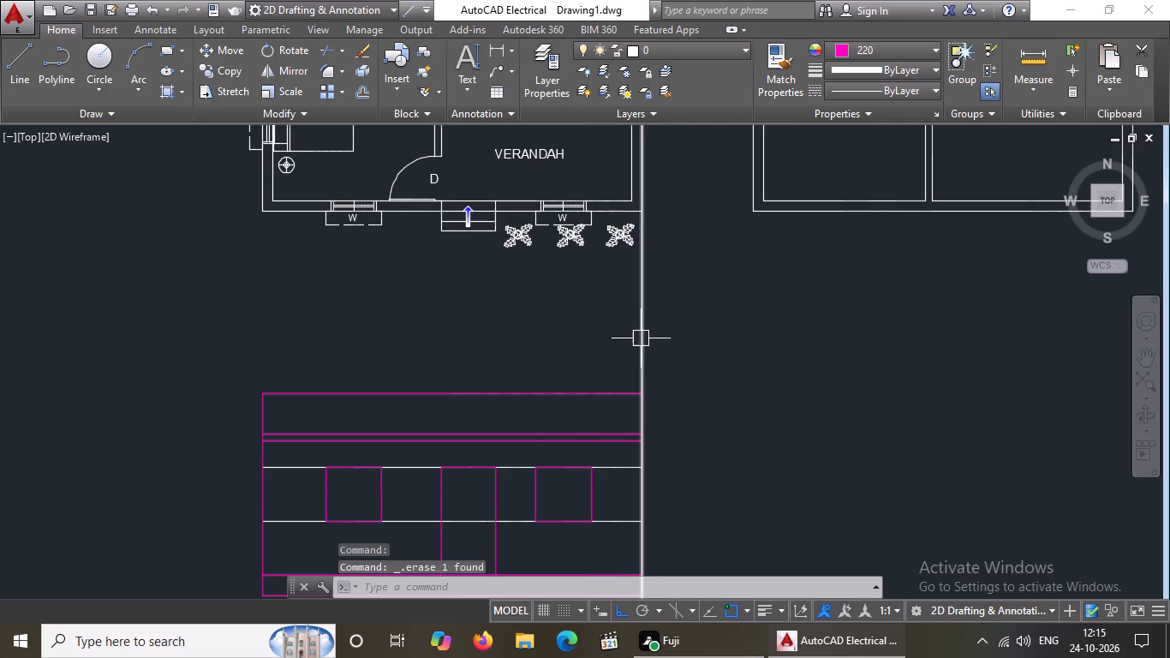
{"action": "left_click", "coordinate": [645, 338]}
{"action": "key", "text": "Delete"}
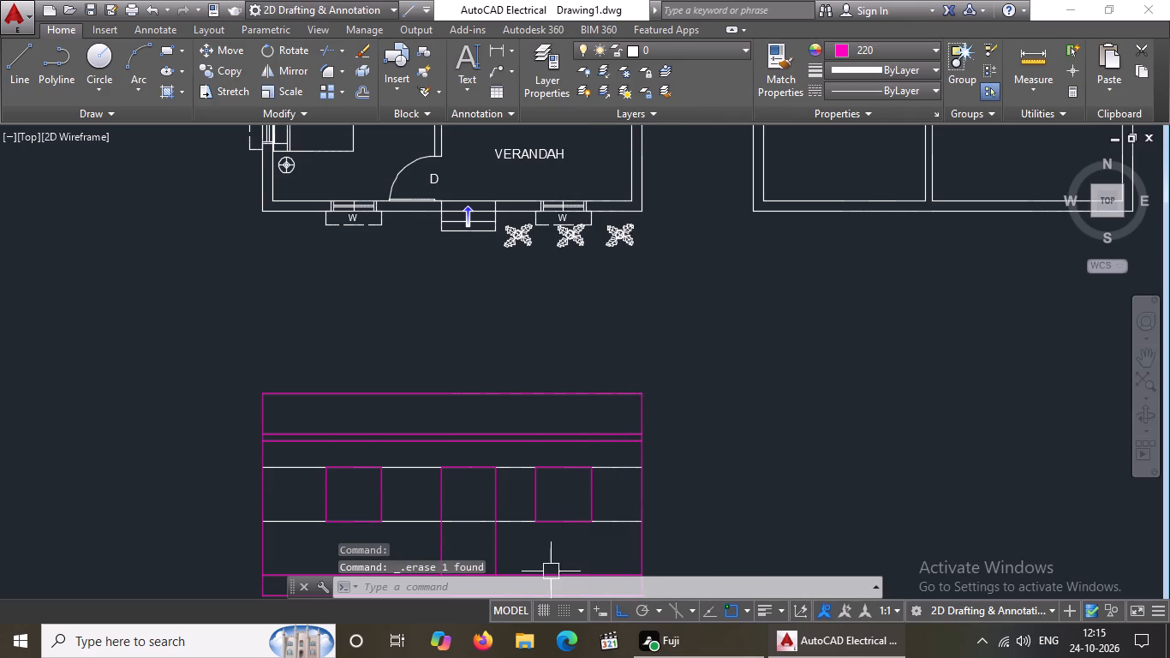
Erase the white horizontal opening-top and sill construction lines across the elevation.
{"action": "left_click", "coordinate": [606, 472]}
{"action": "key", "text": "Delete"}
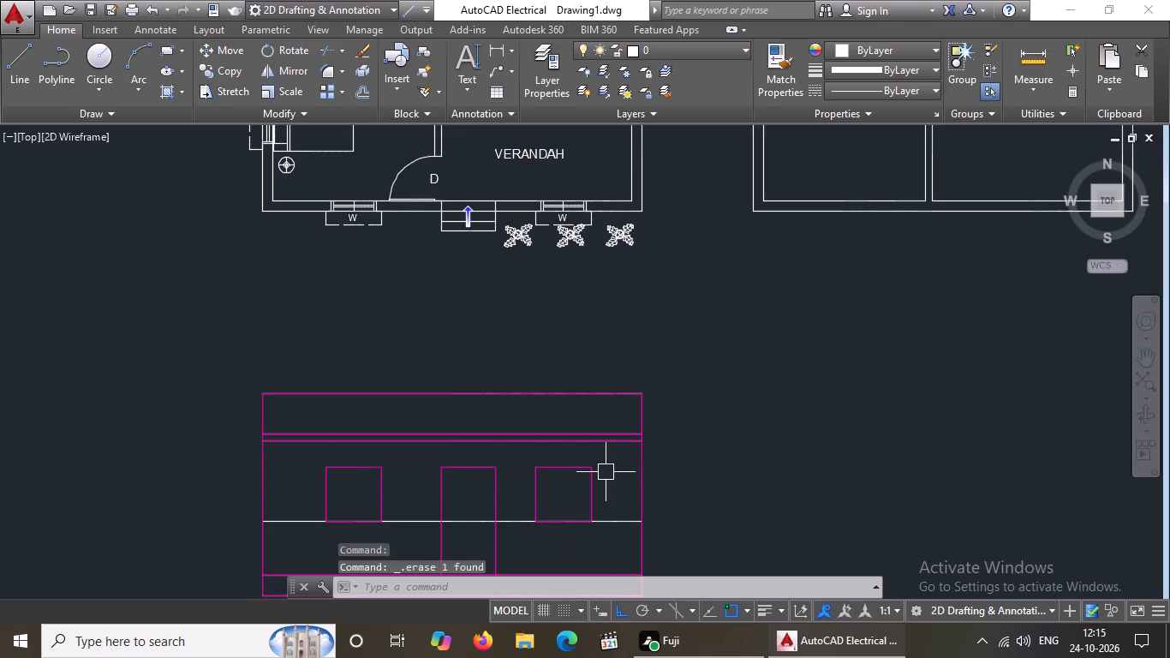
{"action": "left_click", "coordinate": [607, 520]}
{"action": "key", "text": "Delete"}
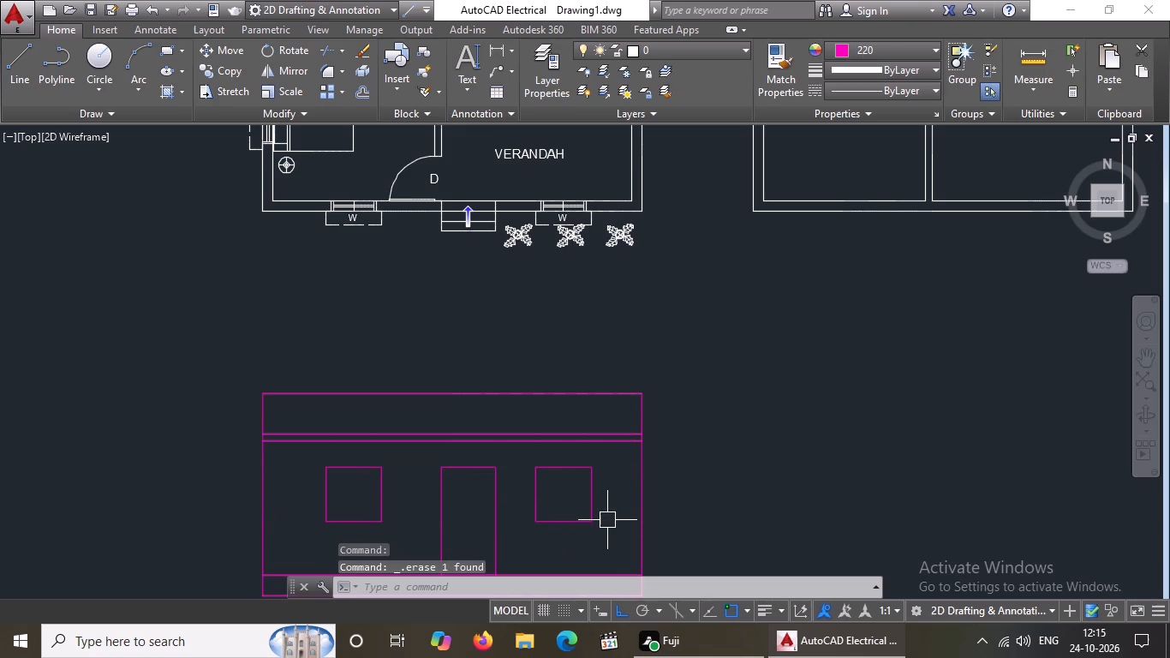
Draw vertical lines from both lower corners of the entrance opening down to just past the plinth's bottom edge.
{"action": "scroll", "coordinate": [594, 509], "scroll_direction": "down", "scroll_amount": 3}
{"action": "scroll", "coordinate": [551, 506], "scroll_direction": "up", "scroll_amount": 2}
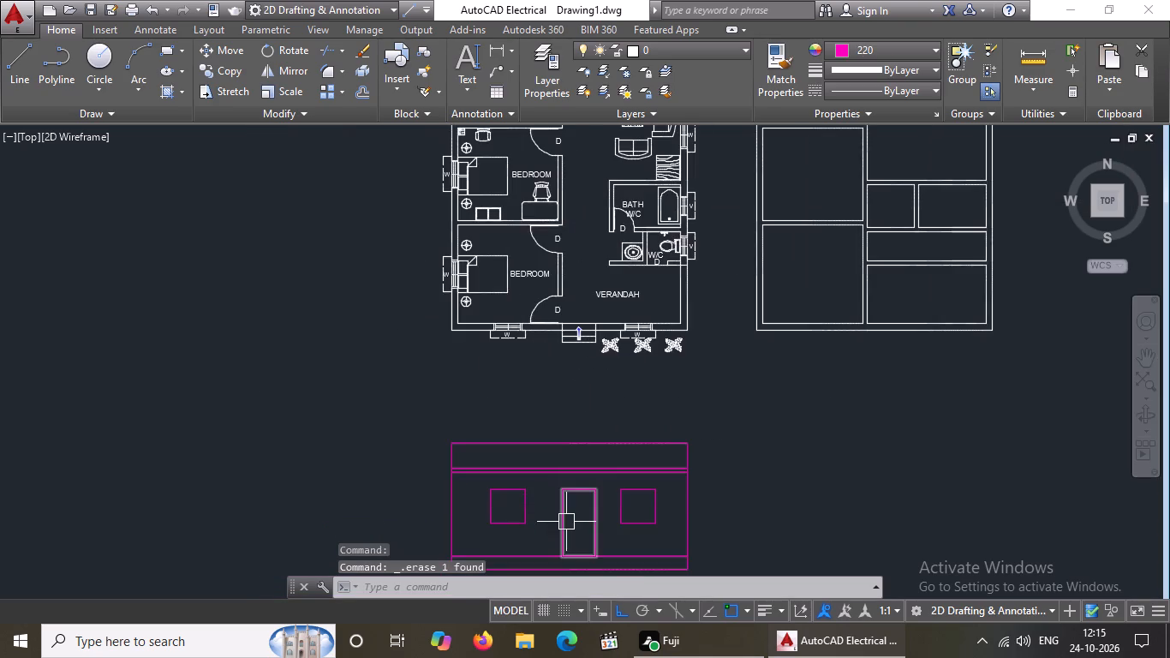
{"action": "scroll", "coordinate": [566, 522], "scroll_direction": "down", "scroll_amount": 2}
{"action": "scroll", "coordinate": [595, 555], "scroll_direction": "up", "scroll_amount": 3}
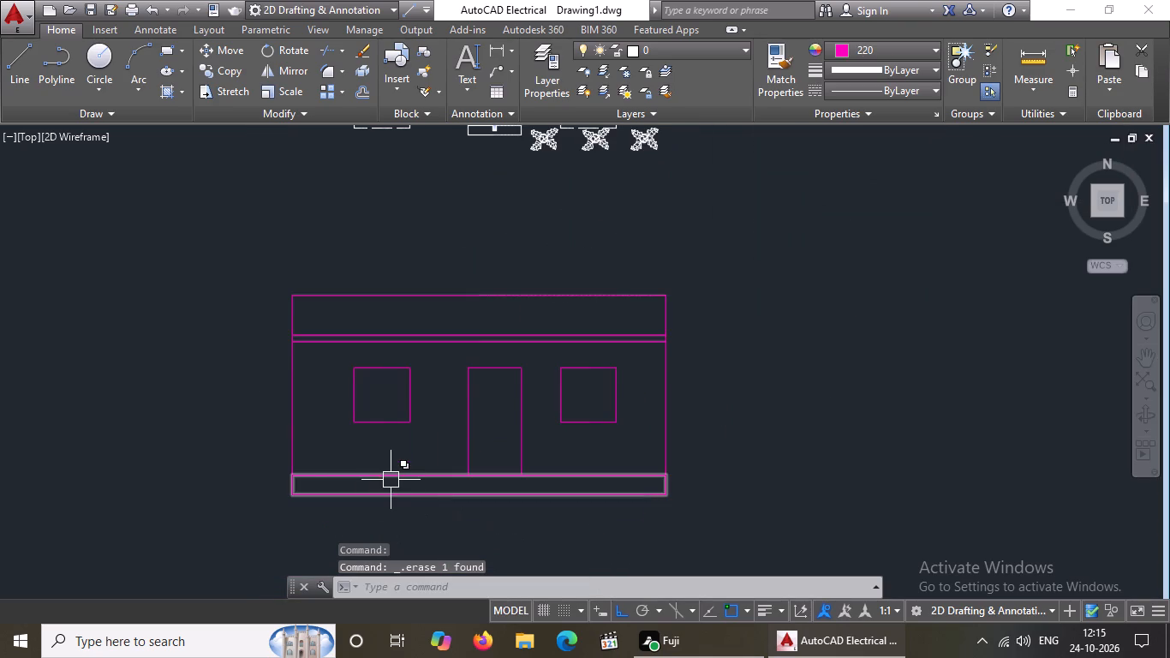
{"action": "scroll", "coordinate": [585, 436], "scroll_direction": "down", "scroll_amount": 2}
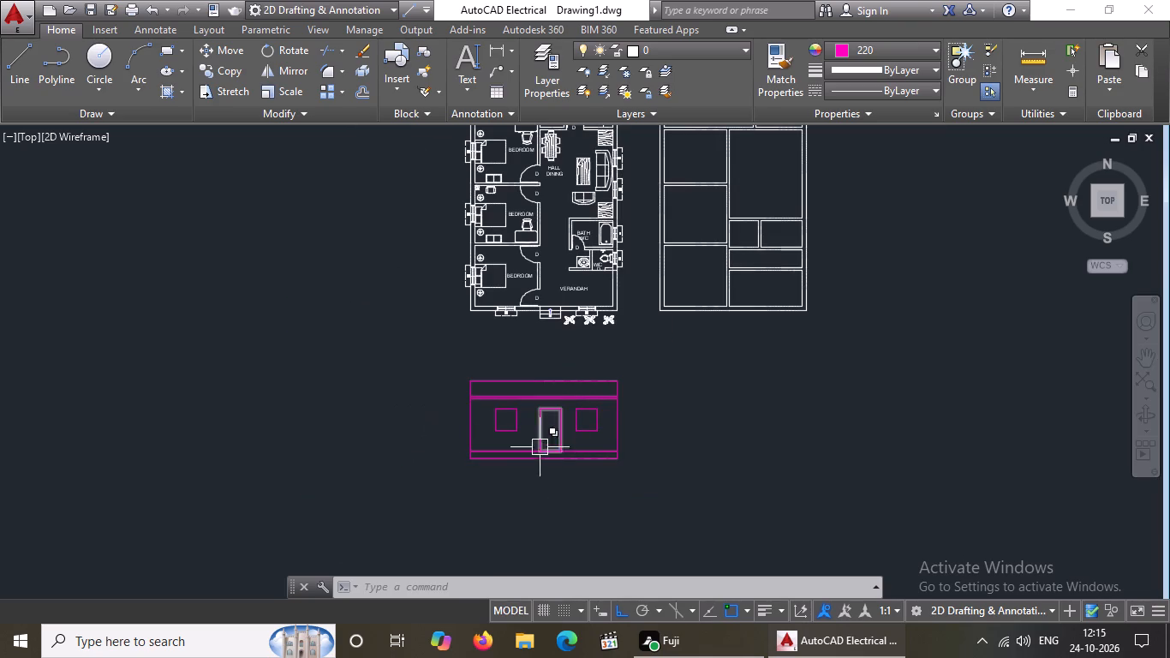
{"action": "left_click", "coordinate": [10, 69]}
{"action": "scroll", "coordinate": [571, 453], "scroll_direction": "up", "scroll_amount": 3}
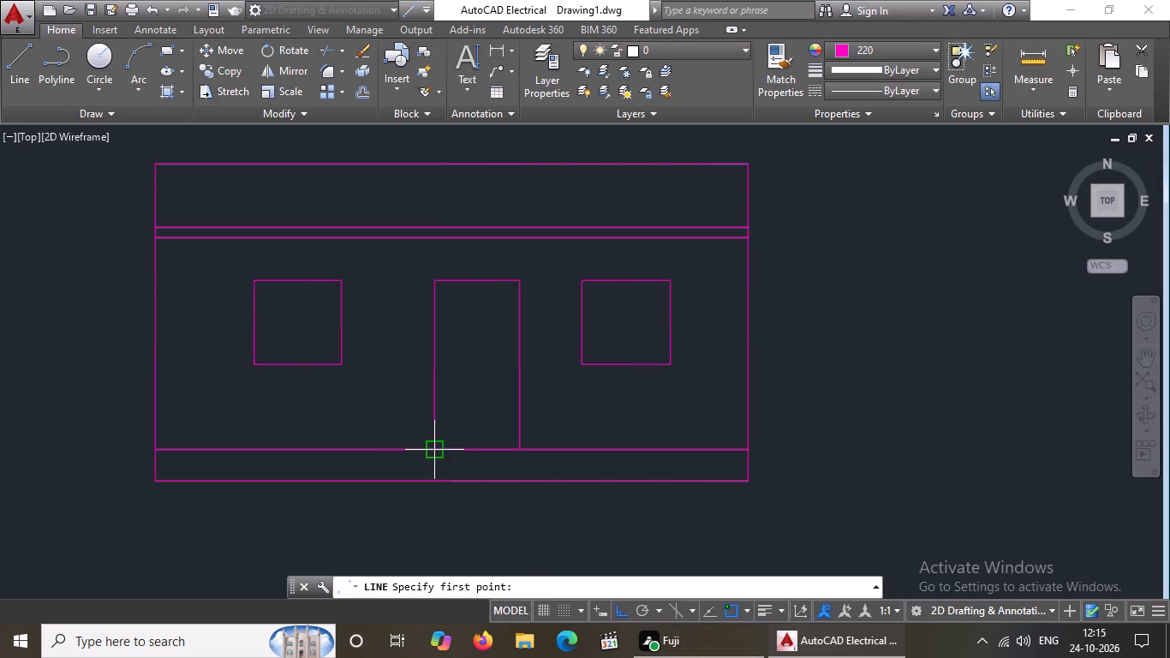
{"action": "left_click", "coordinate": [435, 448]}
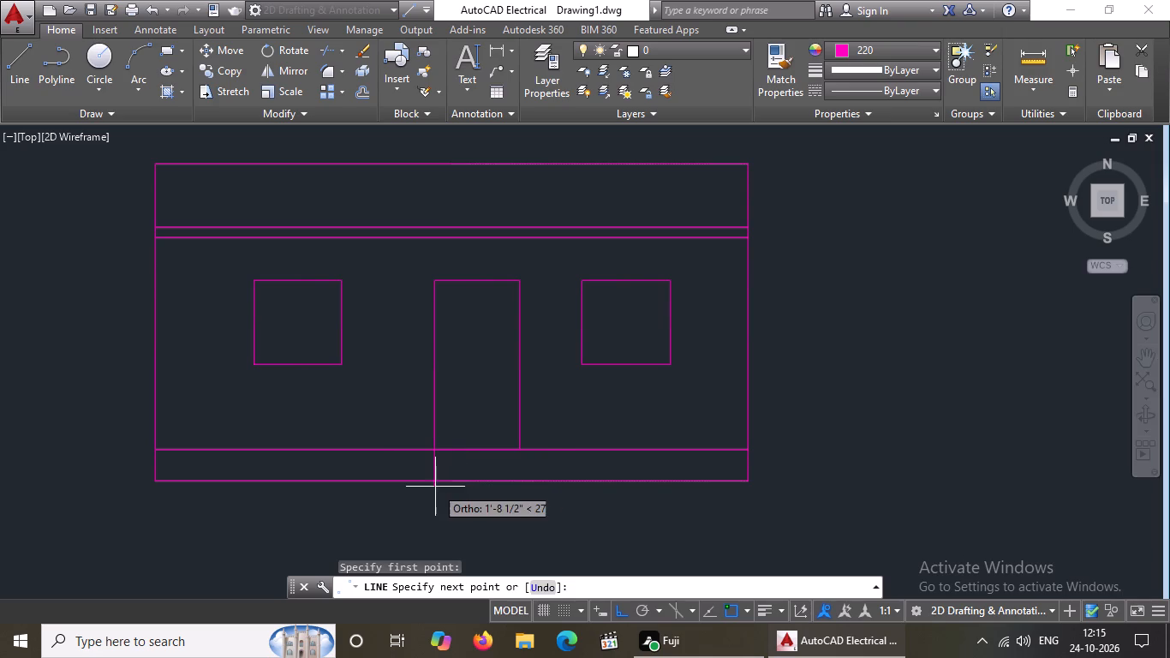
{"action": "scroll", "coordinate": [435, 487], "scroll_direction": "up", "scroll_amount": 3}
{"action": "left_click", "coordinate": [418, 471]}
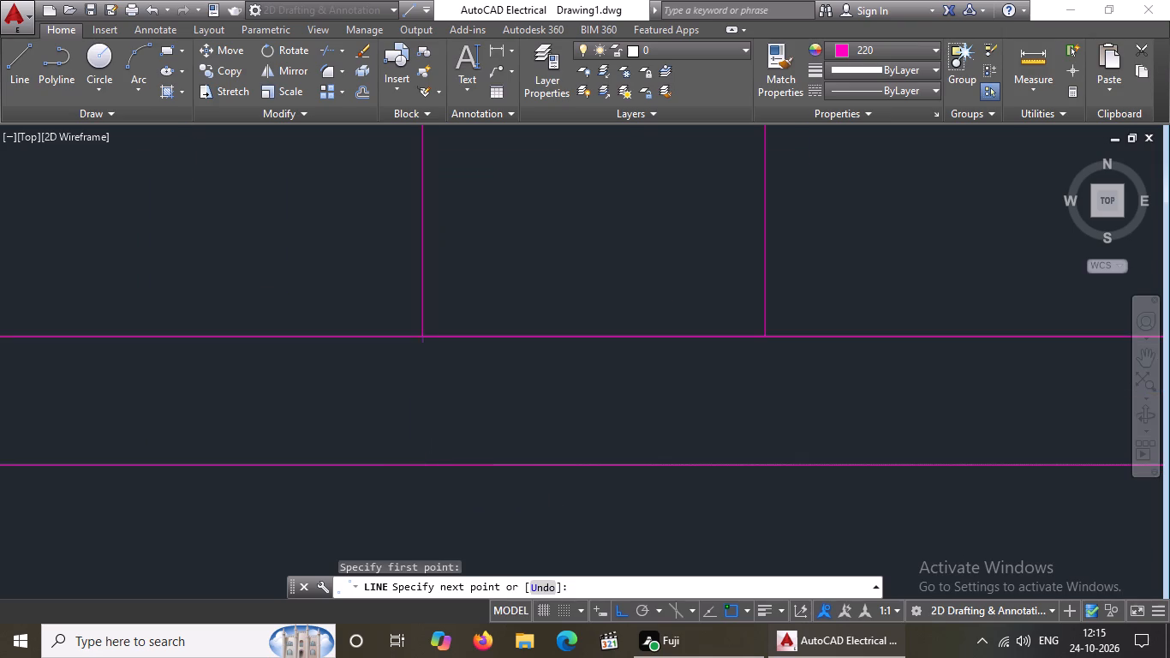
{"action": "key", "text": "Escape"}
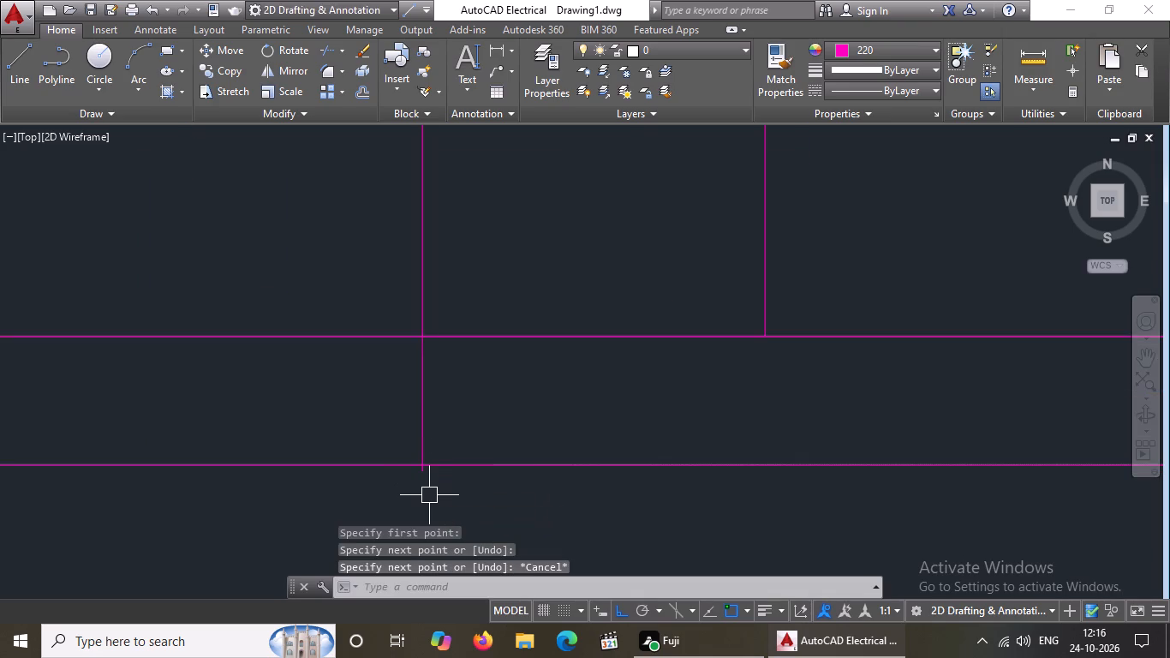
{"action": "key", "text": "l"}
{"action": "key", "text": "Return"}
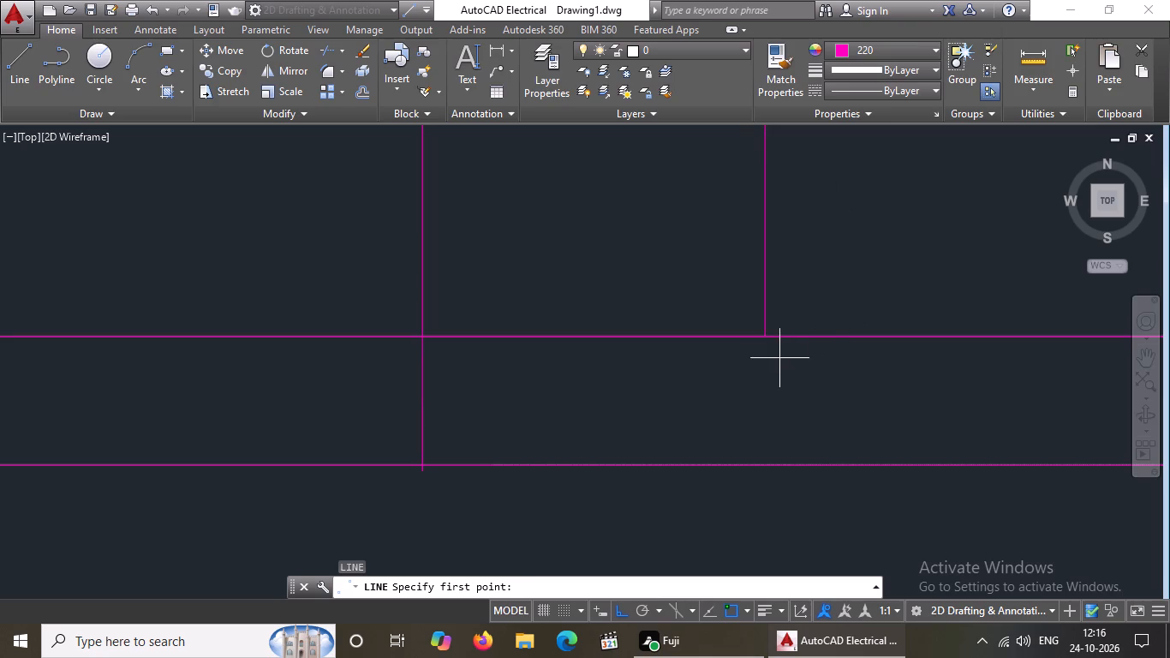
{"action": "left_click", "coordinate": [764, 332]}
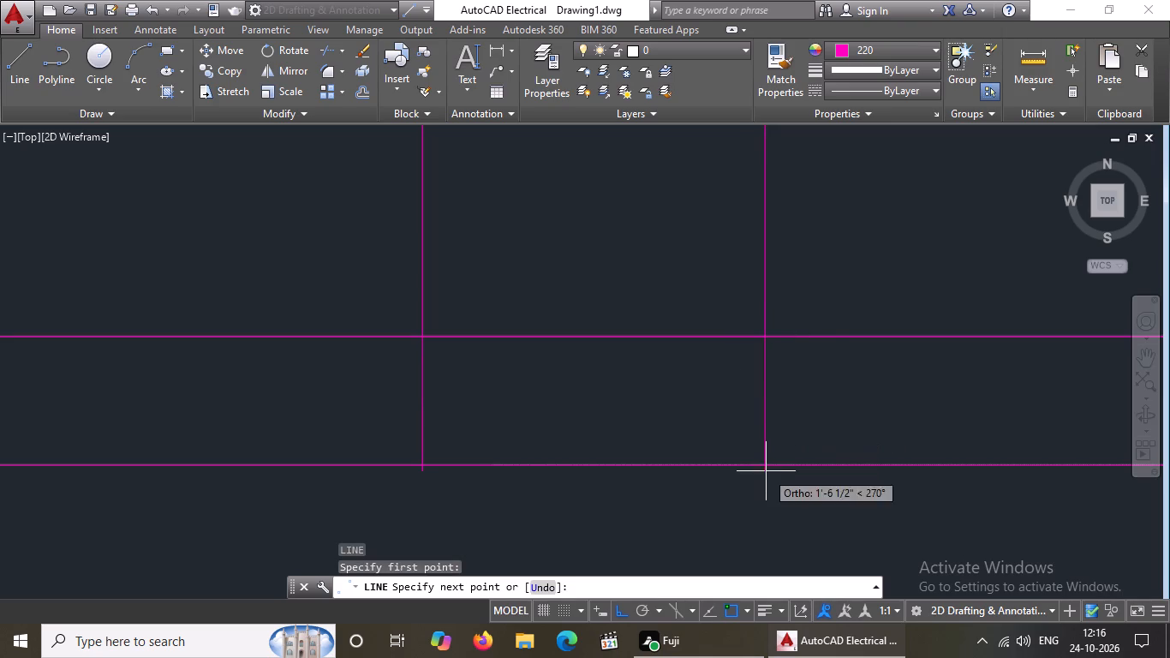
{"action": "left_click", "coordinate": [766, 474]}
{"action": "key", "text": "Escape"}
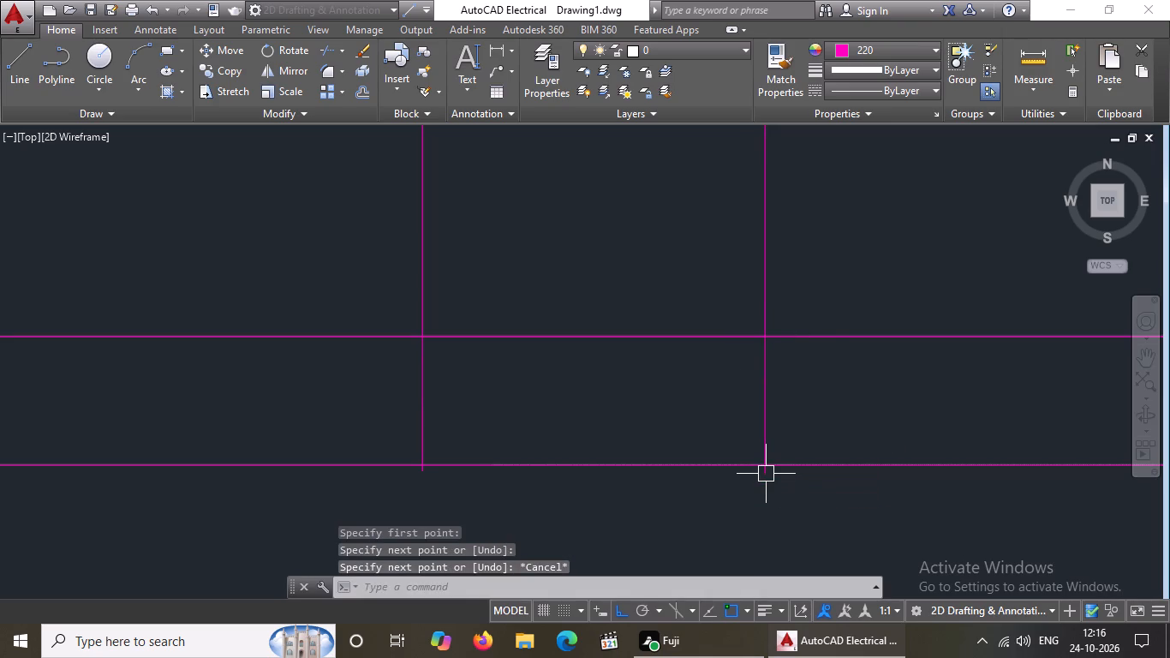
Trim the ends of the two entrance step lines that overshoot the plinth's bottom edge.
{"action": "type", "text": "TR"}
{"action": "key", "text": "Return"}
{"action": "key", "text": "Return"}
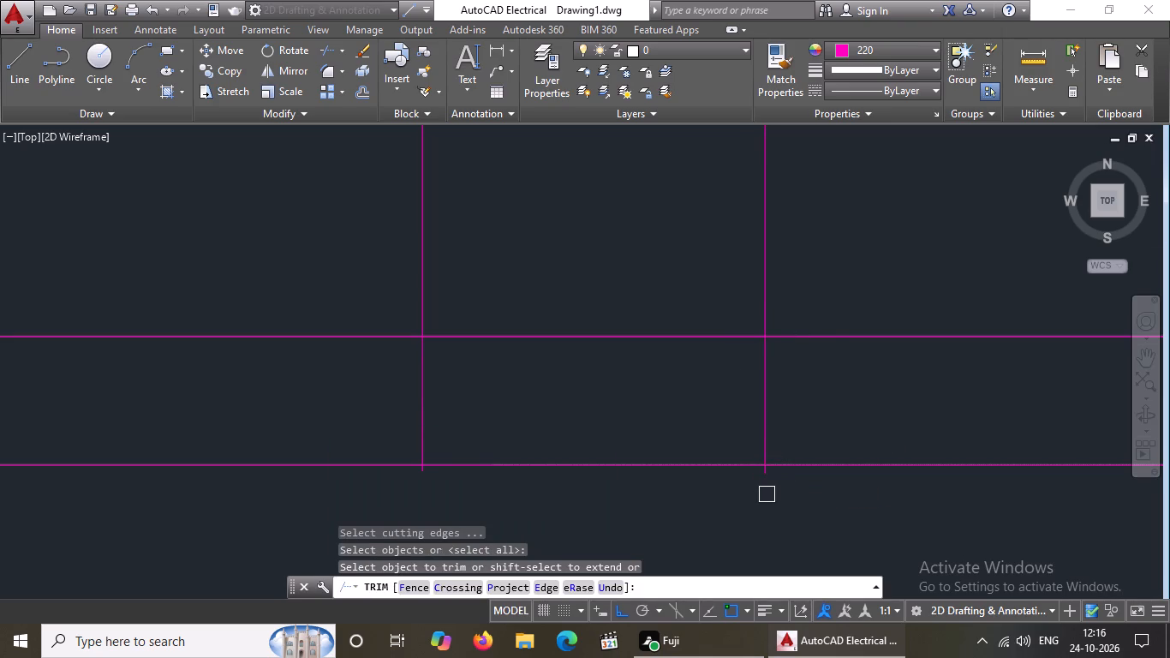
{"action": "scroll", "coordinate": [767, 494], "scroll_direction": "up", "scroll_amount": 2}
{"action": "left_click", "coordinate": [759, 448]}
{"action": "scroll", "coordinate": [753, 458], "scroll_direction": "down", "scroll_amount": 4}
{"action": "scroll", "coordinate": [639, 476], "scroll_direction": "up", "scroll_amount": 3}
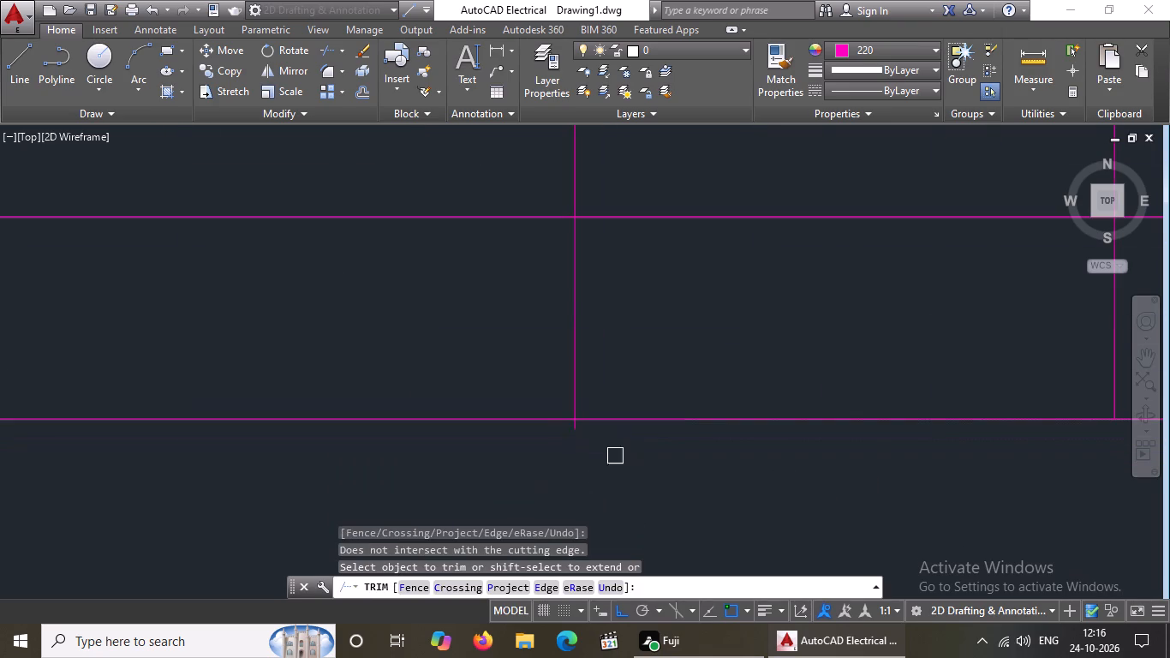
{"action": "left_click", "coordinate": [580, 434]}
{"action": "scroll", "coordinate": [623, 467], "scroll_direction": "down", "scroll_amount": 4}
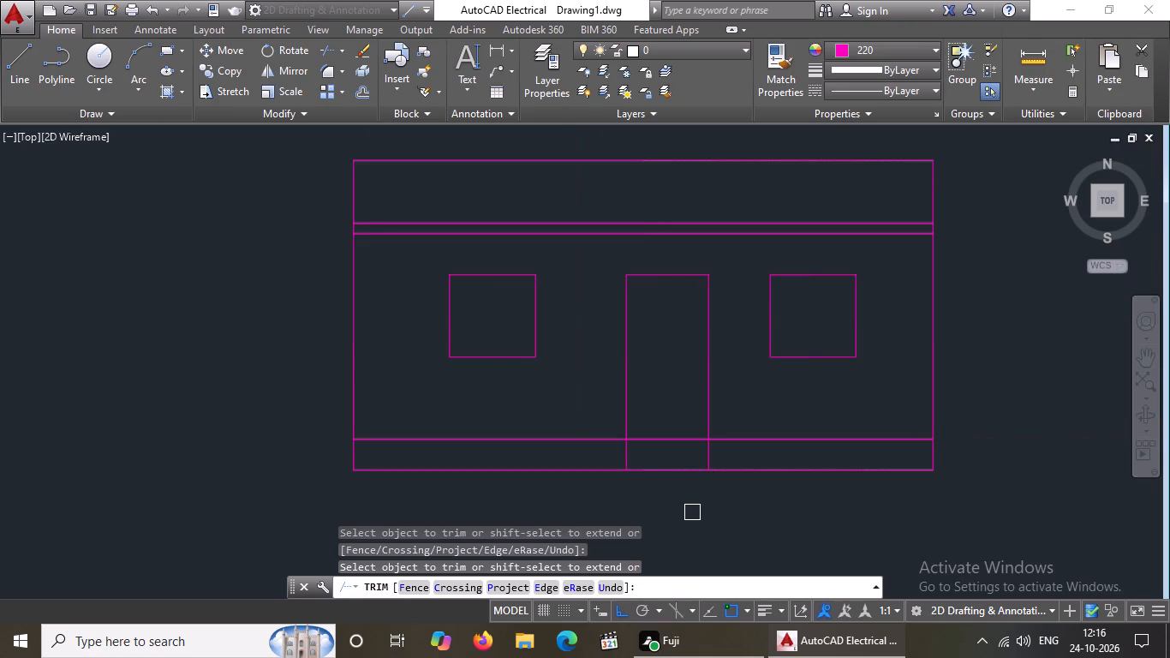
{"action": "key", "text": "Escape"}
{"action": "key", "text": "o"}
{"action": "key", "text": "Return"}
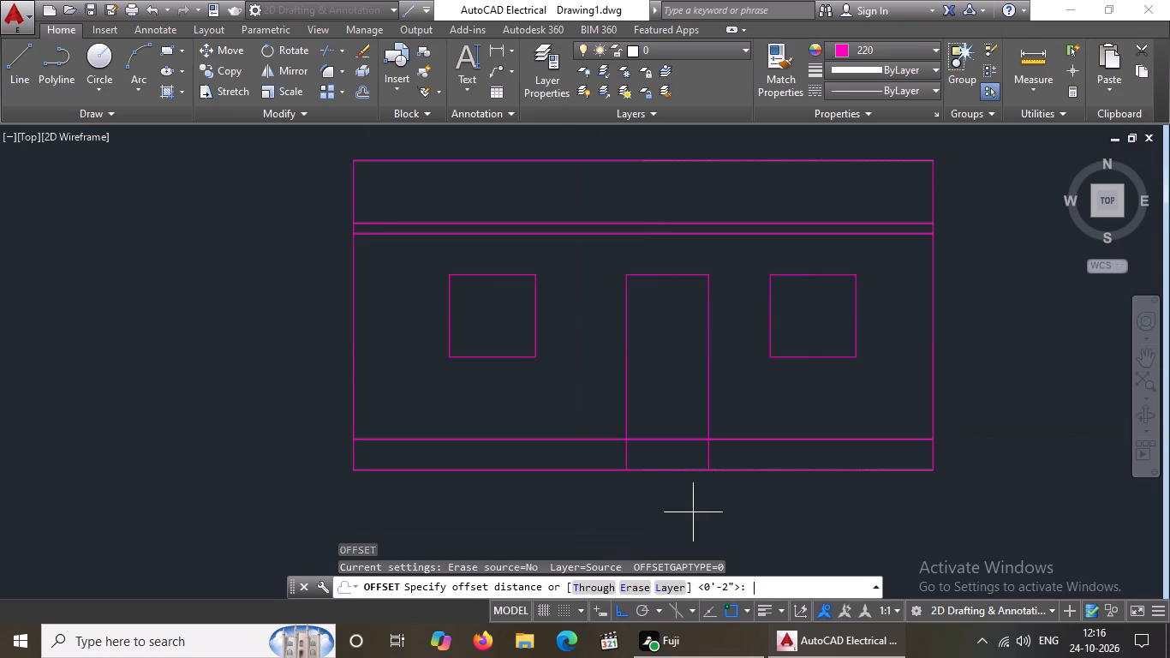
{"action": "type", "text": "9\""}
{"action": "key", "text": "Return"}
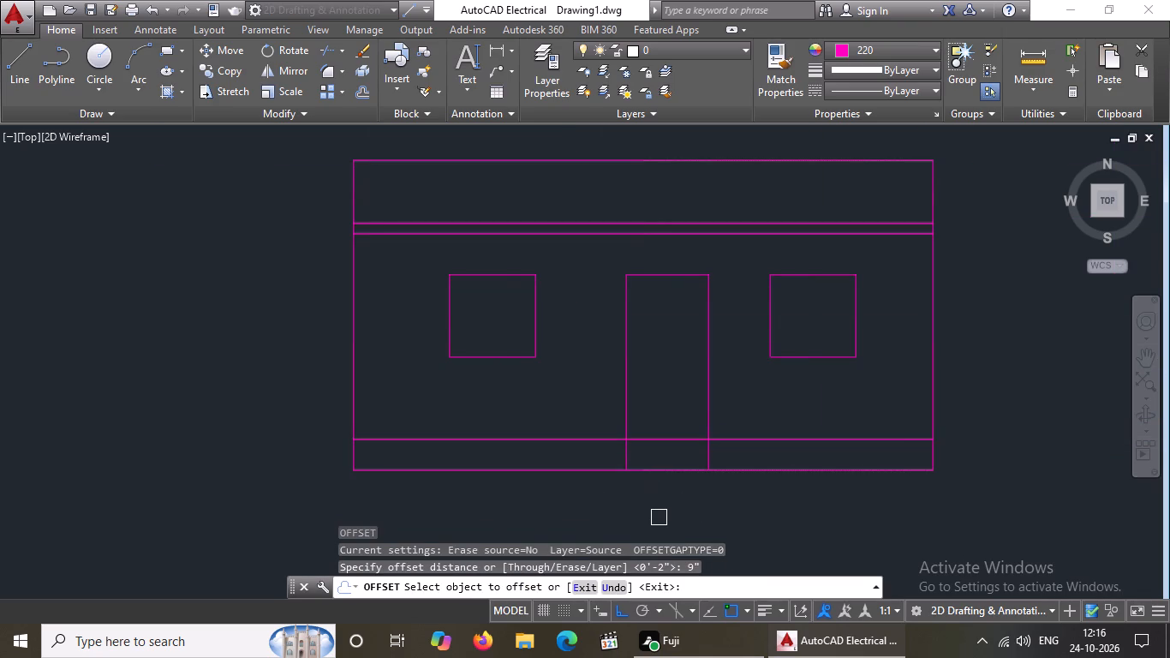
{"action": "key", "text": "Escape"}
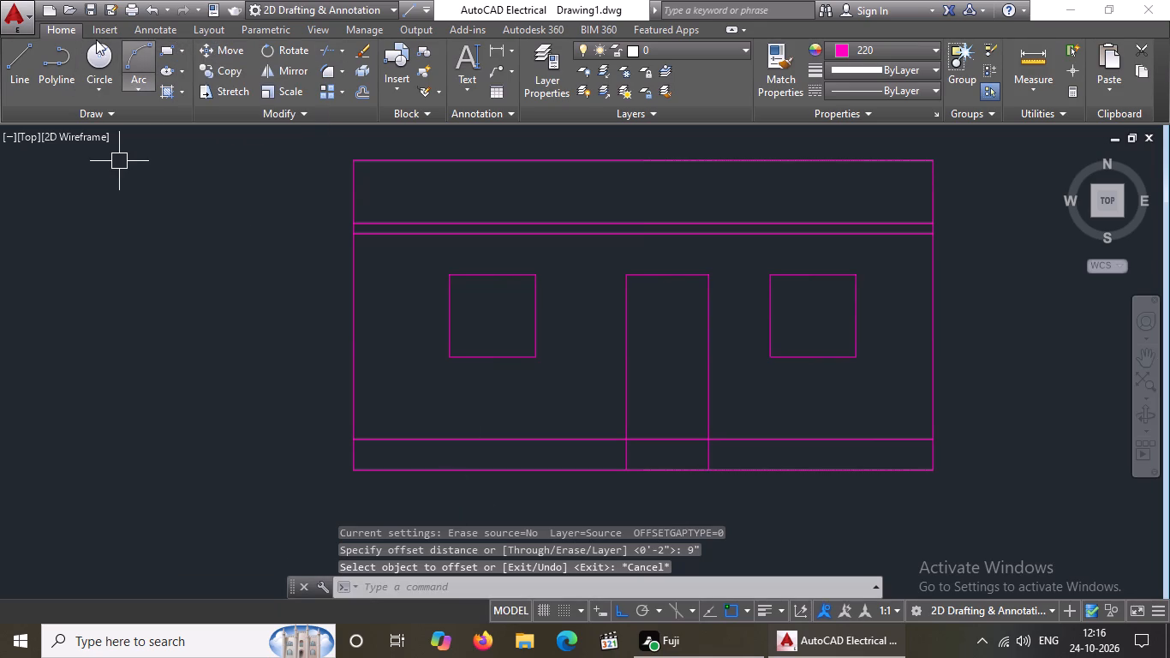
Draw a horizontal line across the entrance opening's width along the plinth's top edge.
{"action": "left_click", "coordinate": [32, 61]}
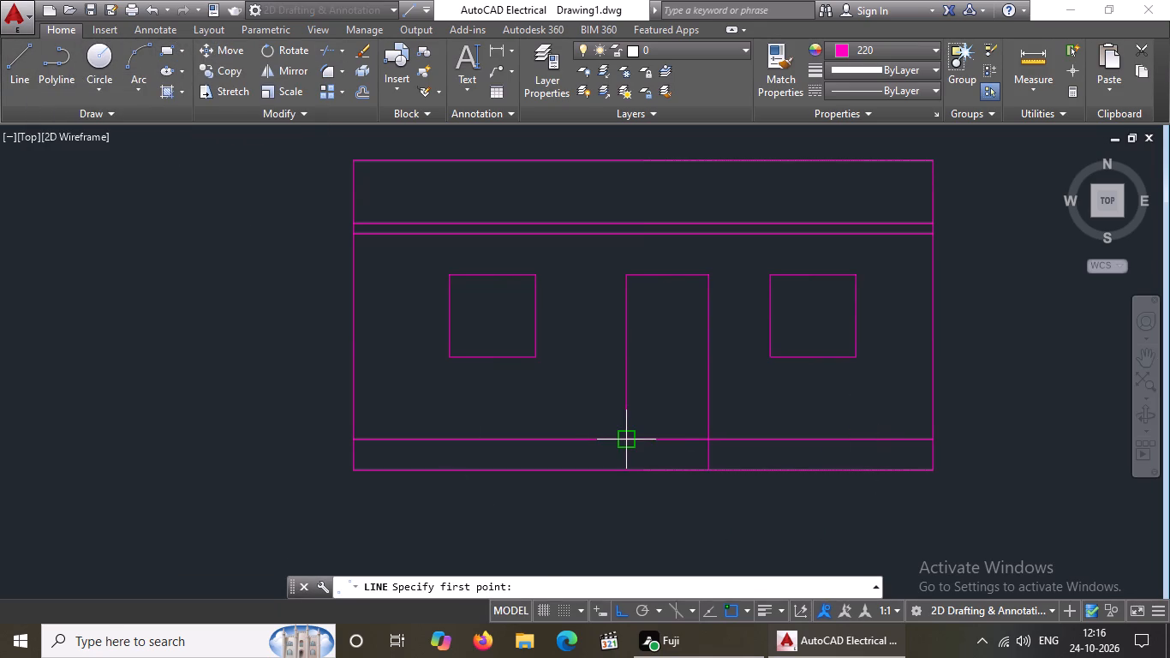
{"action": "left_click_drag", "start_coordinate": [634, 438], "coordinate": [642, 439]}
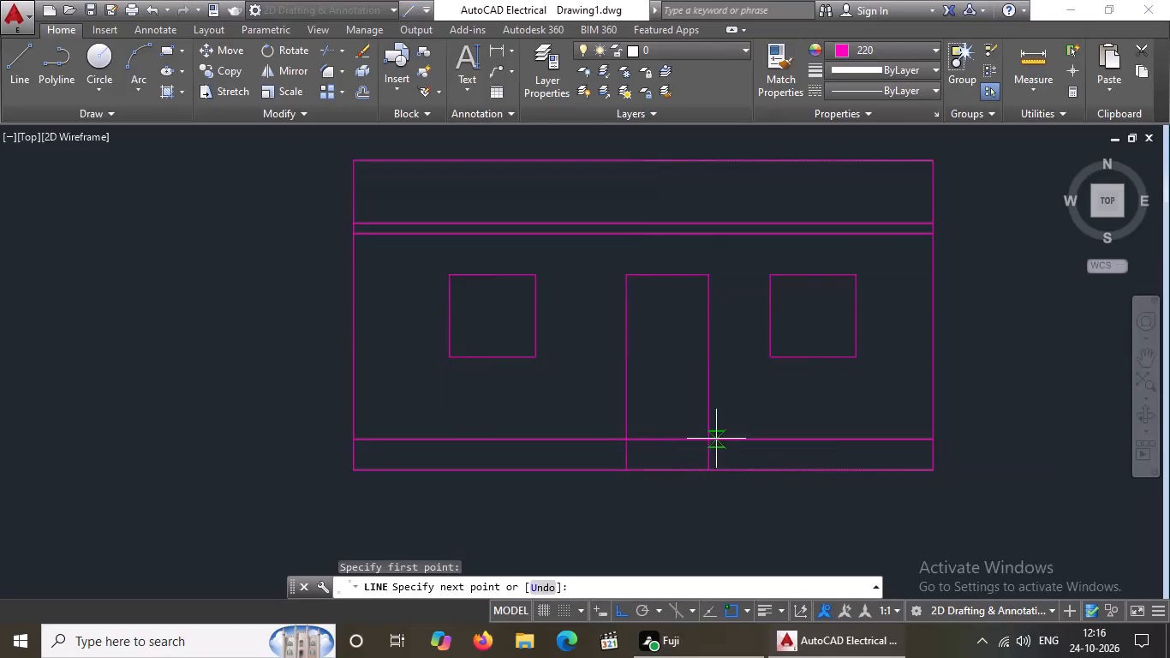
{"action": "left_click", "coordinate": [708, 440]}
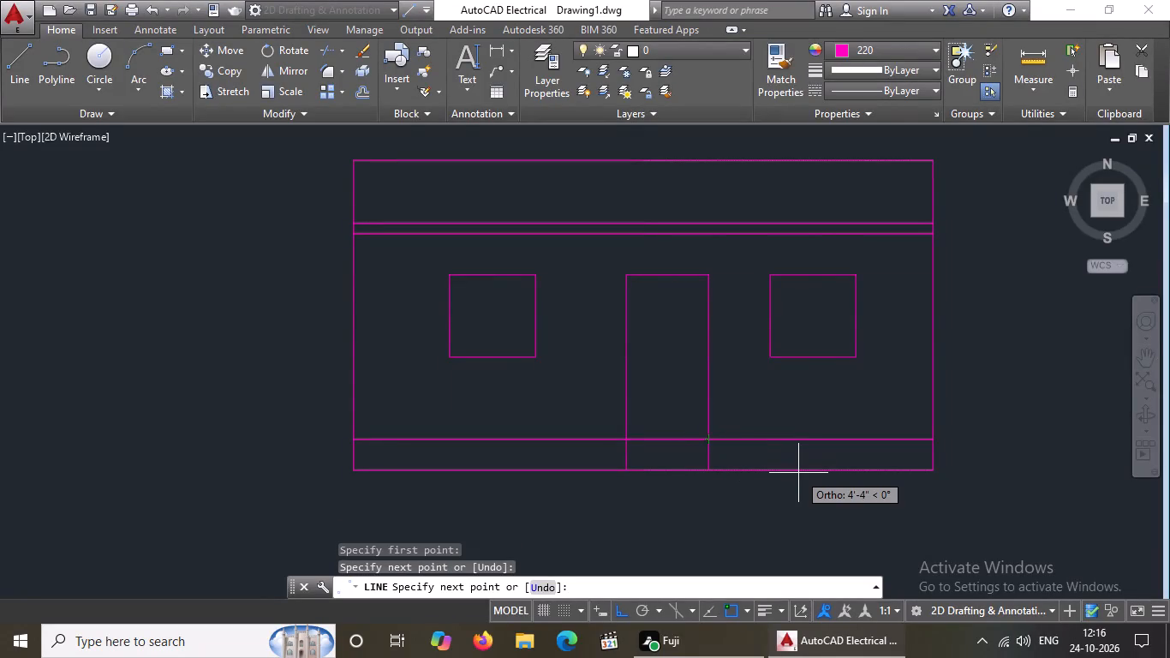
{"action": "key", "text": "Escape"}
Offset the line across the entrance at plinth top 9" downward to form the step line.
{"action": "key", "text": "o"}
{"action": "key", "text": "Return"}
{"action": "key", "text": "9"}
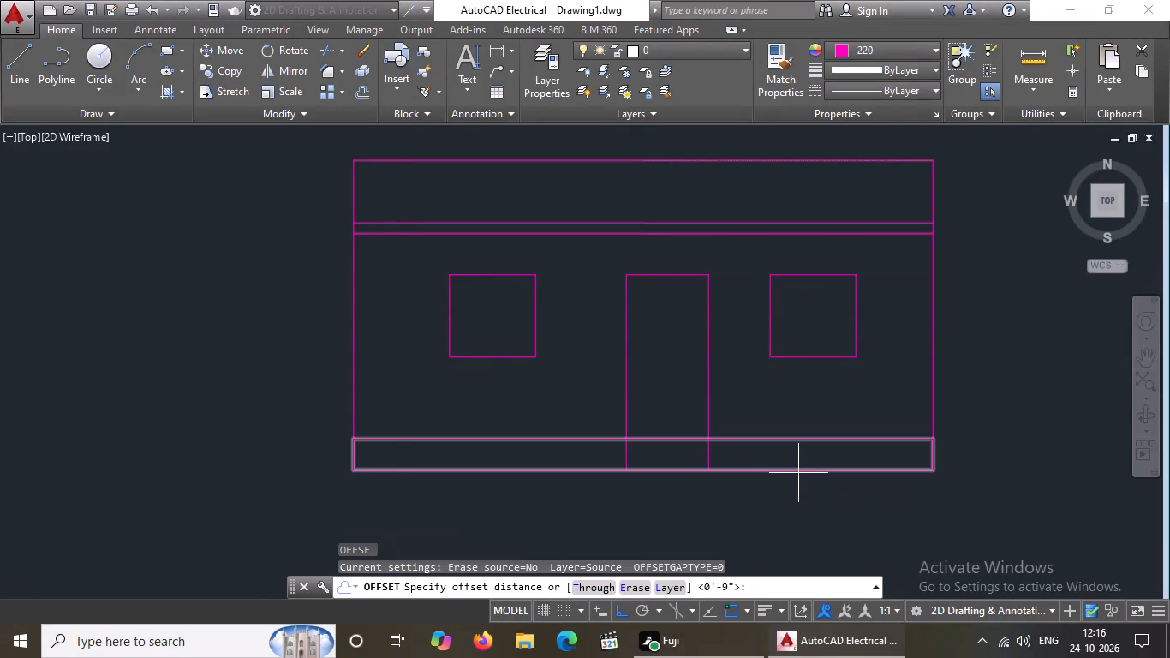
{"action": "key", "text": "shift+quotedbl"}
{"action": "key", "text": "Return"}
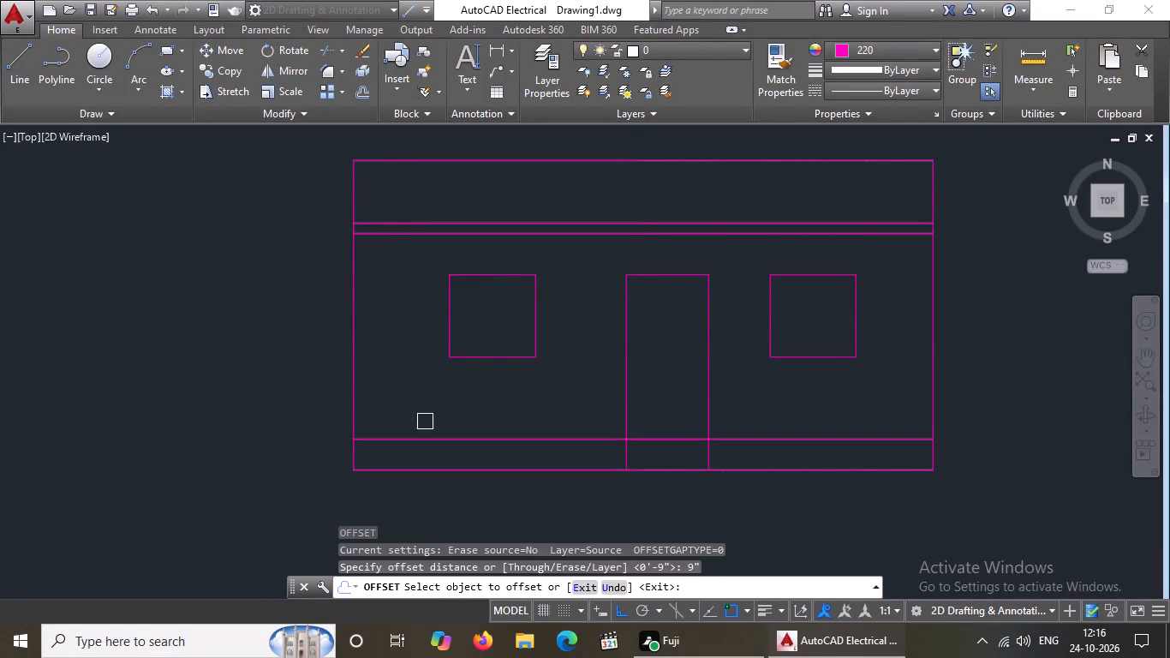
{"action": "left_click", "coordinate": [648, 443]}
{"action": "left_click", "coordinate": [654, 460]}
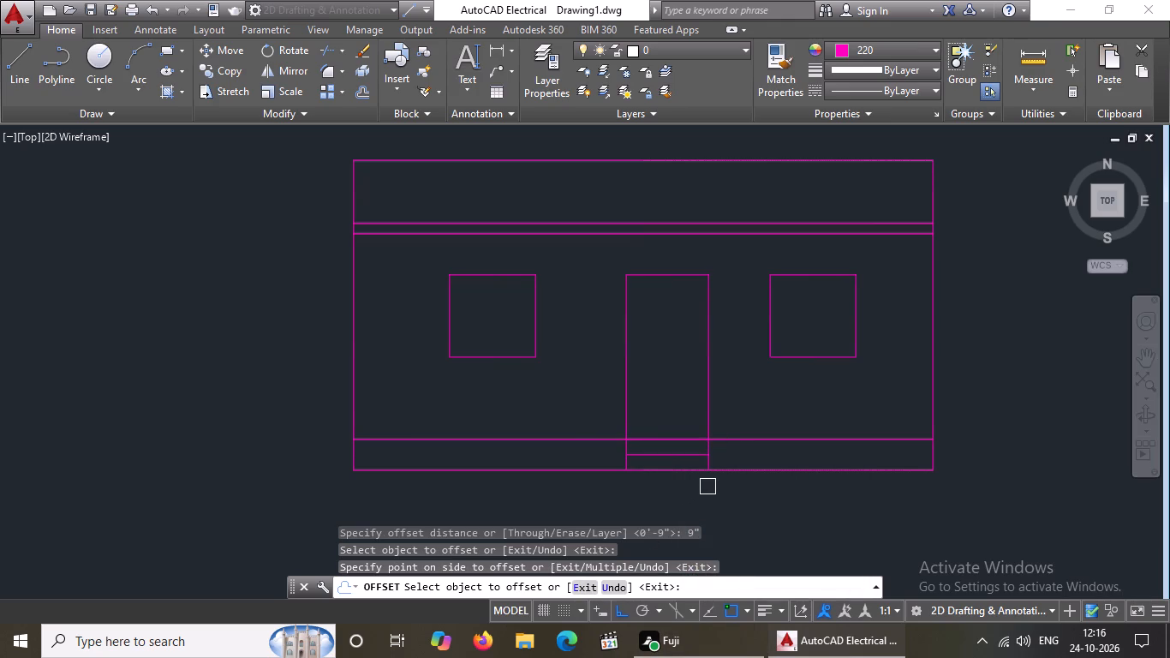
{"action": "scroll", "coordinate": [712, 485], "scroll_direction": "down", "scroll_amount": 2}
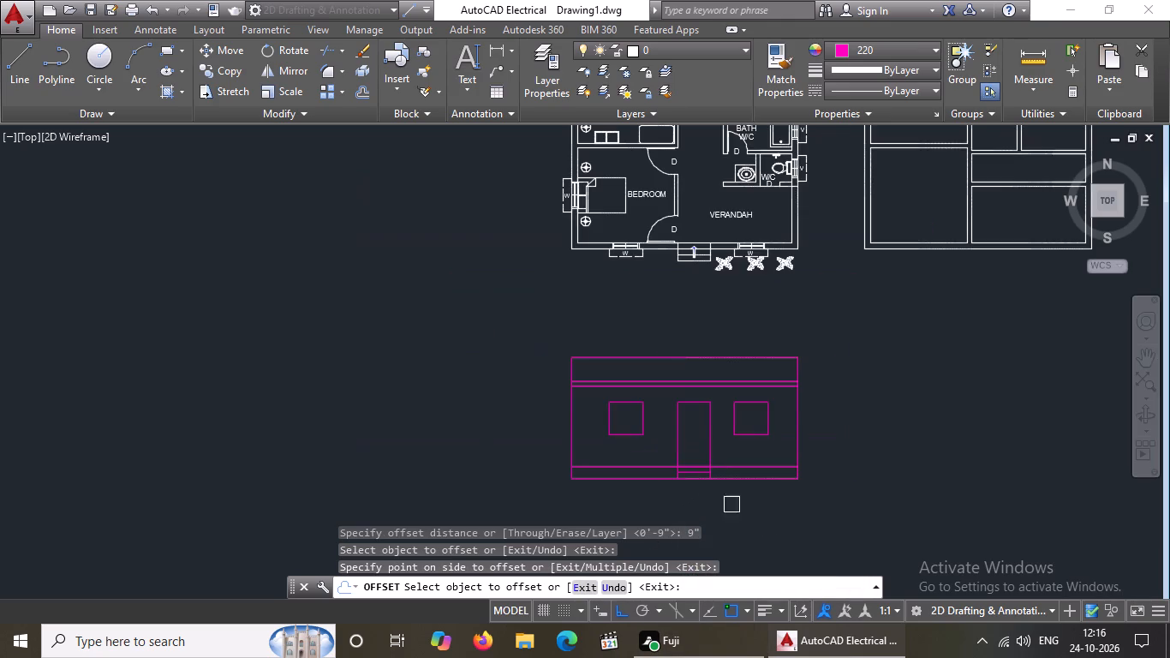
{"action": "scroll", "coordinate": [753, 498], "scroll_direction": "down", "scroll_amount": 2}
{"action": "scroll", "coordinate": [842, 488], "scroll_direction": "up", "scroll_amount": 1}
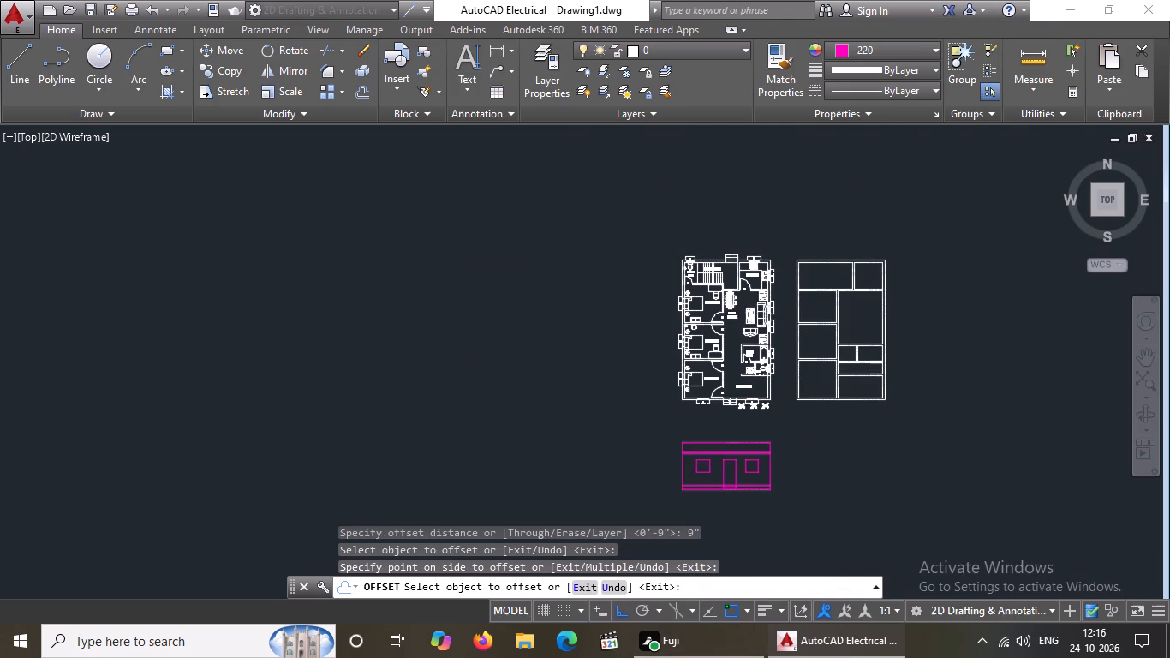
{"action": "key", "text": "Escape"}
Save the drawing in Documents under the file name 28 28.
{"action": "key", "text": "ctrl+s"}
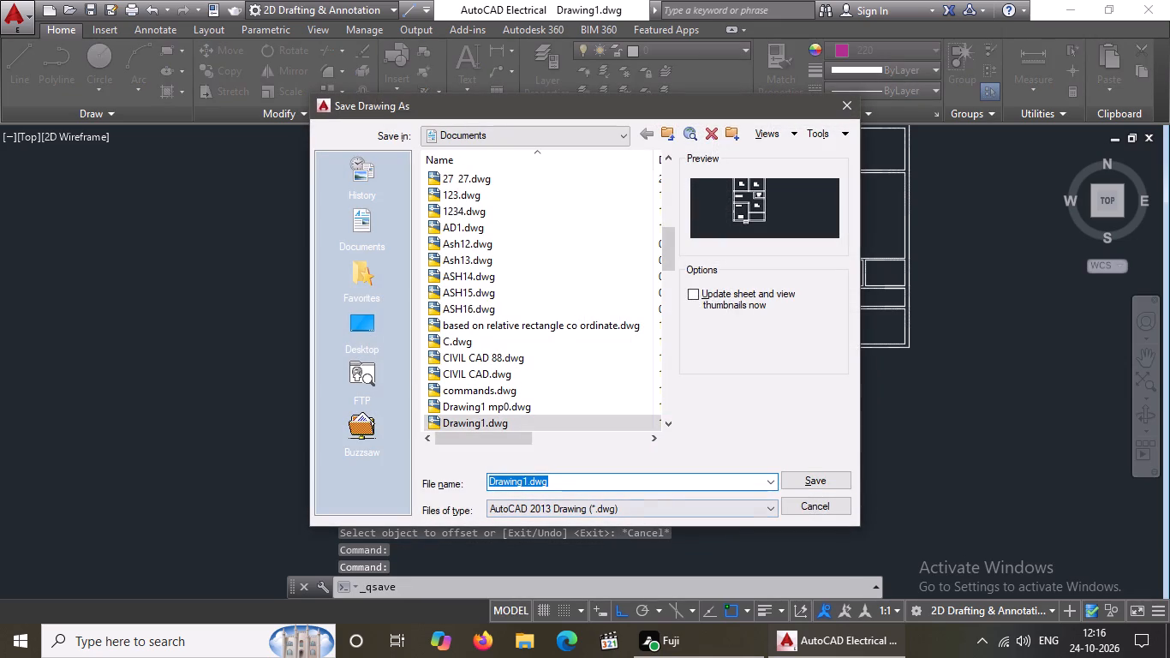
{"action": "left_click", "coordinate": [524, 480]}
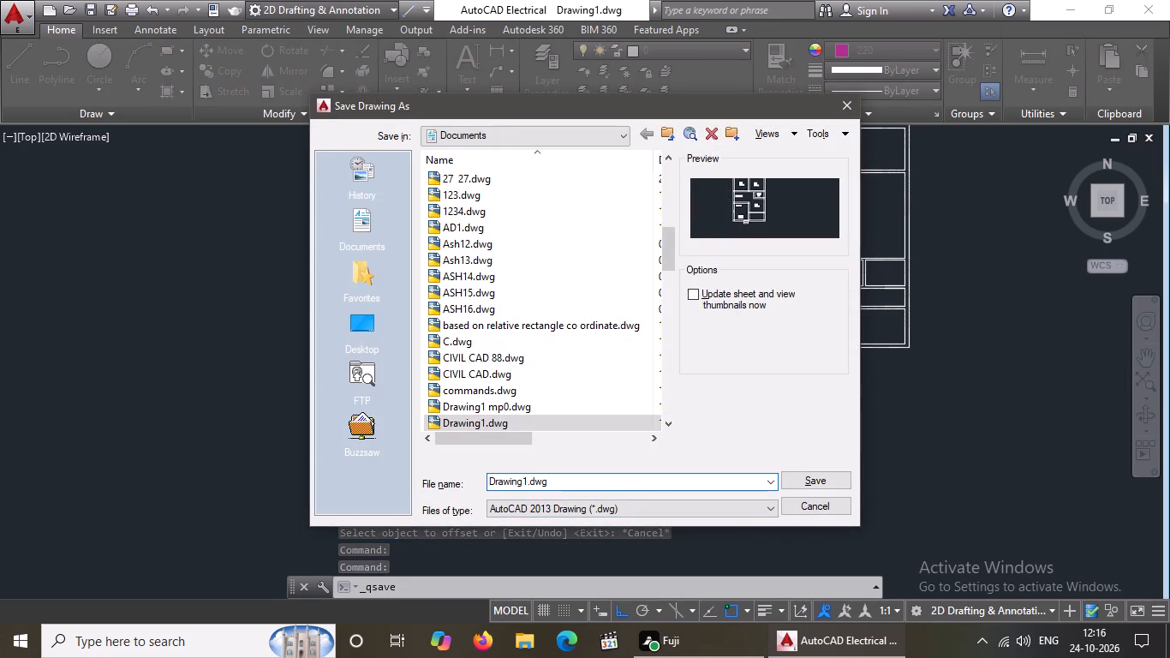
{"action": "key", "text": "Right"}
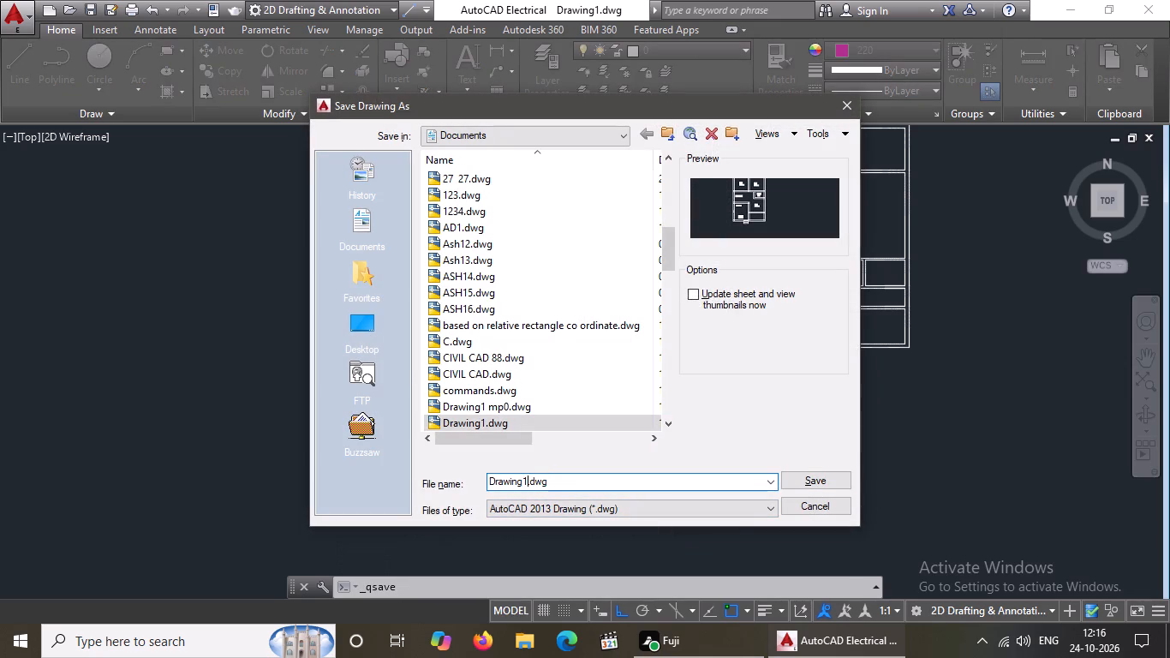
{"action": "key", "text": "BackSpace"}
{"action": "key", "text": "BackSpace"}
{"action": "key", "text": "BackSpace"}
{"action": "key", "text": "BackSpace"}
{"action": "key", "text": "BackSpace"}
{"action": "key", "text": "BackSpace"}
{"action": "key", "text": "BackSpace"}
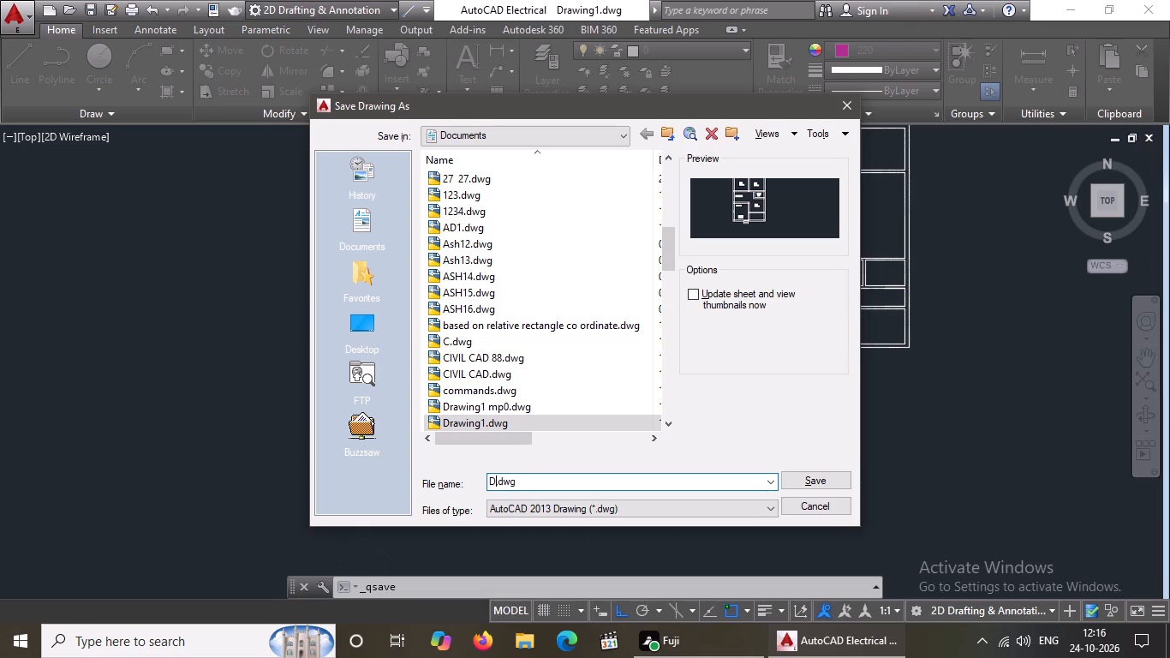
{"action": "key", "text": "BackSpace"}
{"action": "key", "text": "BackSpace"}
{"action": "key", "text": "BackSpace"}
{"action": "type", "text": "28 28"}
{"action": "left_click", "coordinate": [830, 471]}
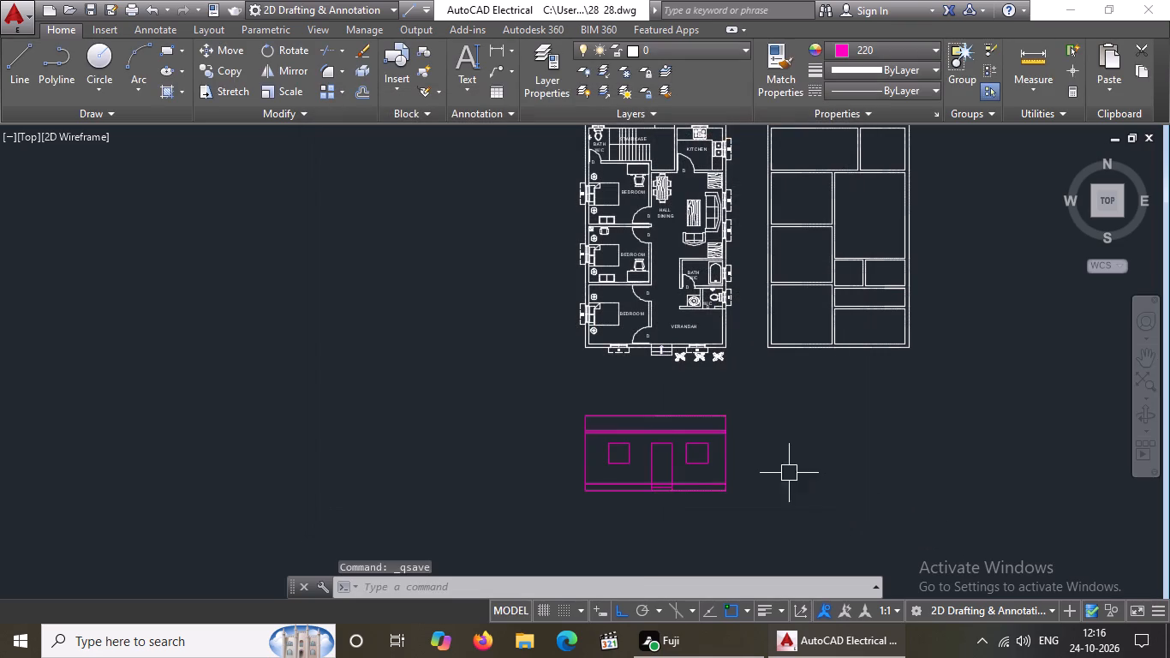
Move the entire magenta front elevation straight up, slightly closer to the floor plan.
{"action": "scroll", "coordinate": [764, 426], "scroll_direction": "down", "scroll_amount": 1}
{"action": "scroll", "coordinate": [875, 429], "scroll_direction": "up", "scroll_amount": 1}
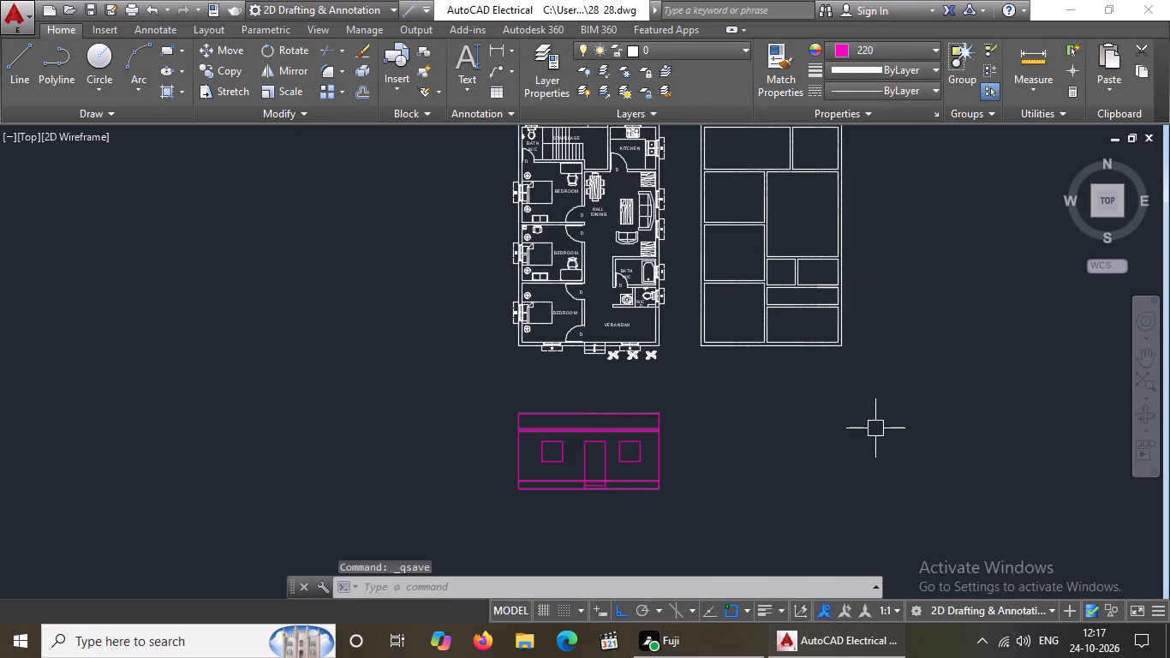
{"action": "scroll", "coordinate": [748, 458], "scroll_direction": "down", "scroll_amount": 1}
{"action": "middle_click_drag", "start_coordinate": [754, 434], "coordinate": [613, 463]}
{"action": "middle_click", "coordinate": [612, 463]}
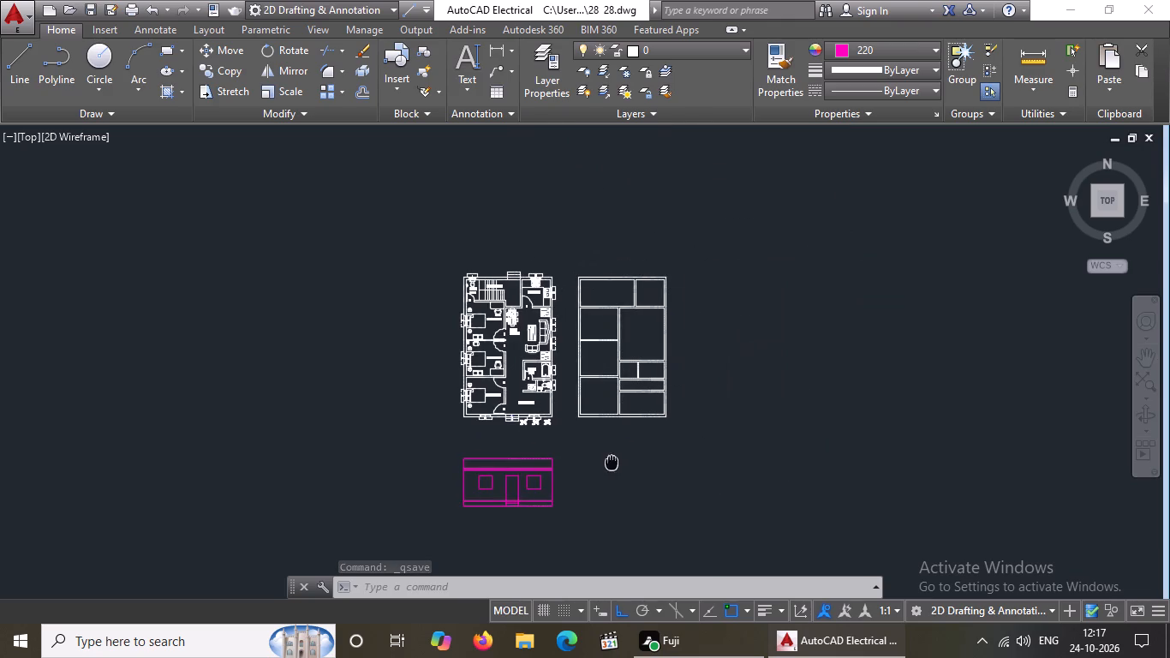
{"action": "scroll", "coordinate": [555, 501], "scroll_direction": "up", "scroll_amount": 2}
{"action": "scroll", "coordinate": [518, 480], "scroll_direction": "down", "scroll_amount": 1}
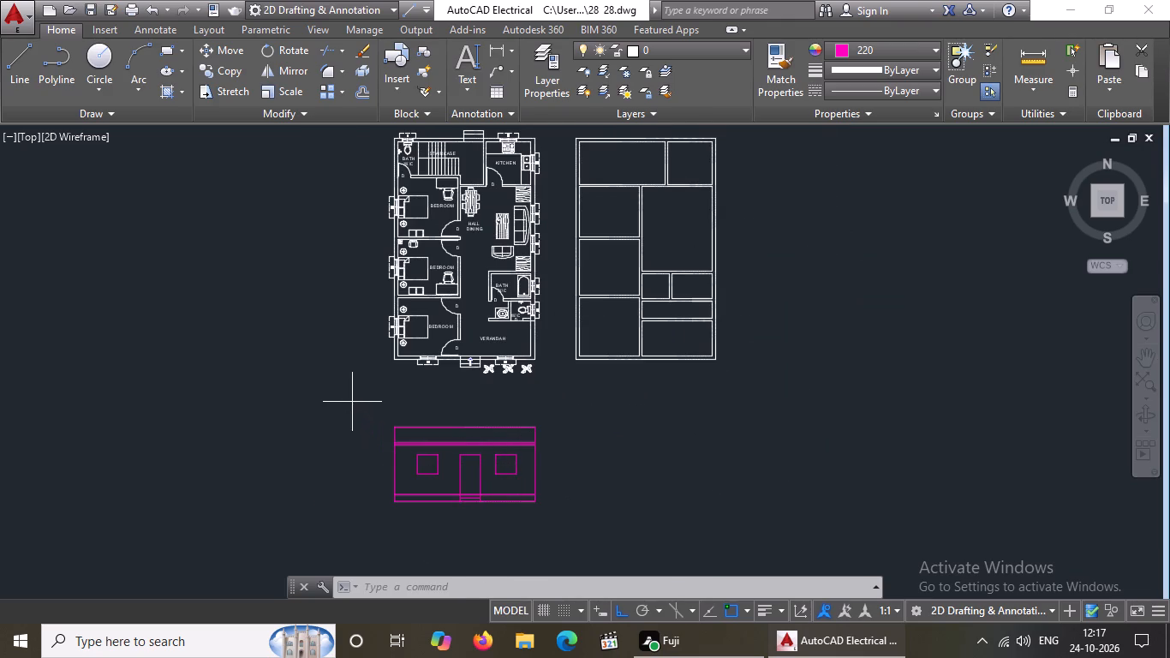
{"action": "left_click", "coordinate": [352, 402]}
{"action": "left_click", "coordinate": [624, 556]}
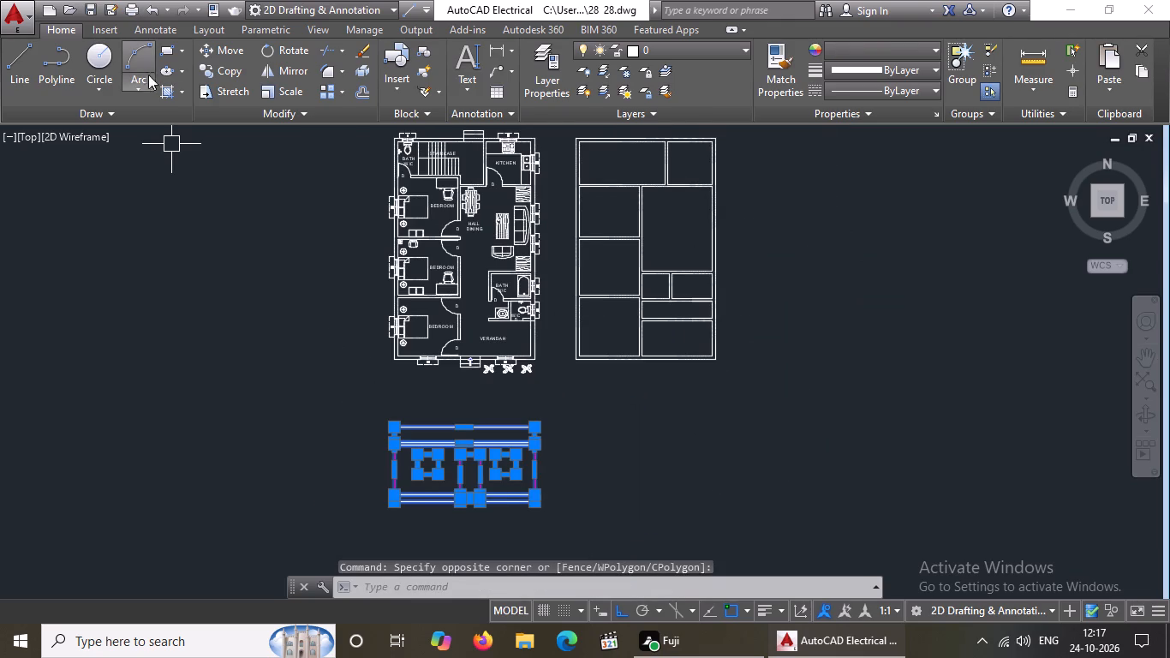
{"action": "left_click", "coordinate": [221, 47]}
{"action": "left_click", "coordinate": [469, 488]}
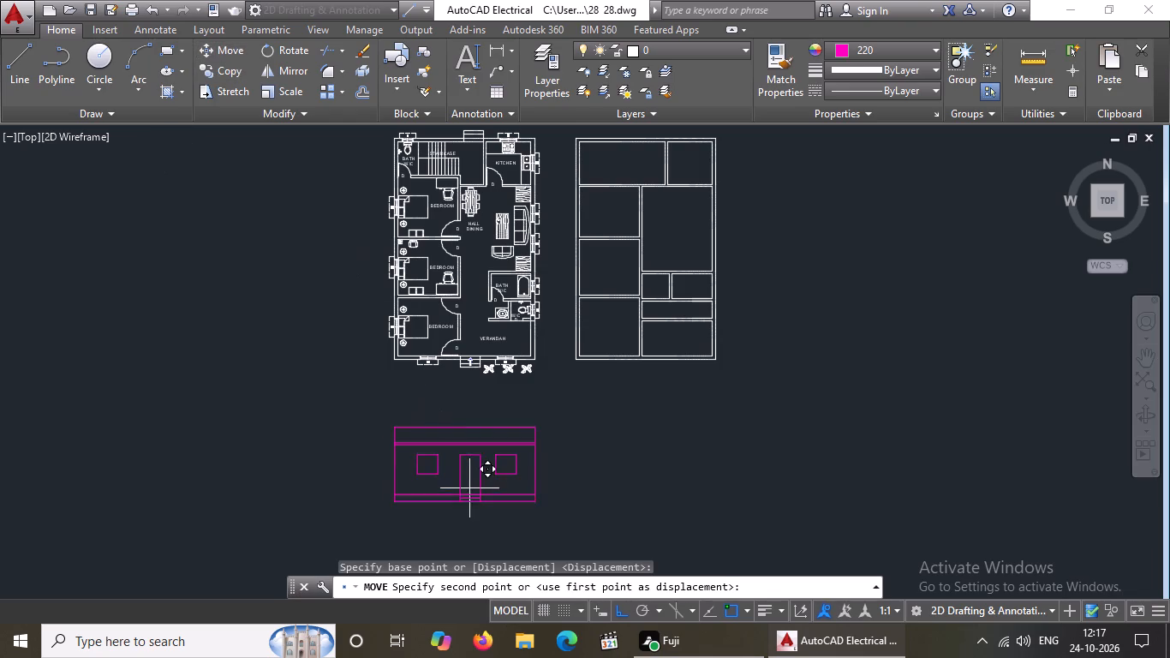
{"action": "left_click", "coordinate": [465, 468]}
{"action": "scroll", "coordinate": [552, 442], "scroll_direction": "down", "scroll_amount": 2}
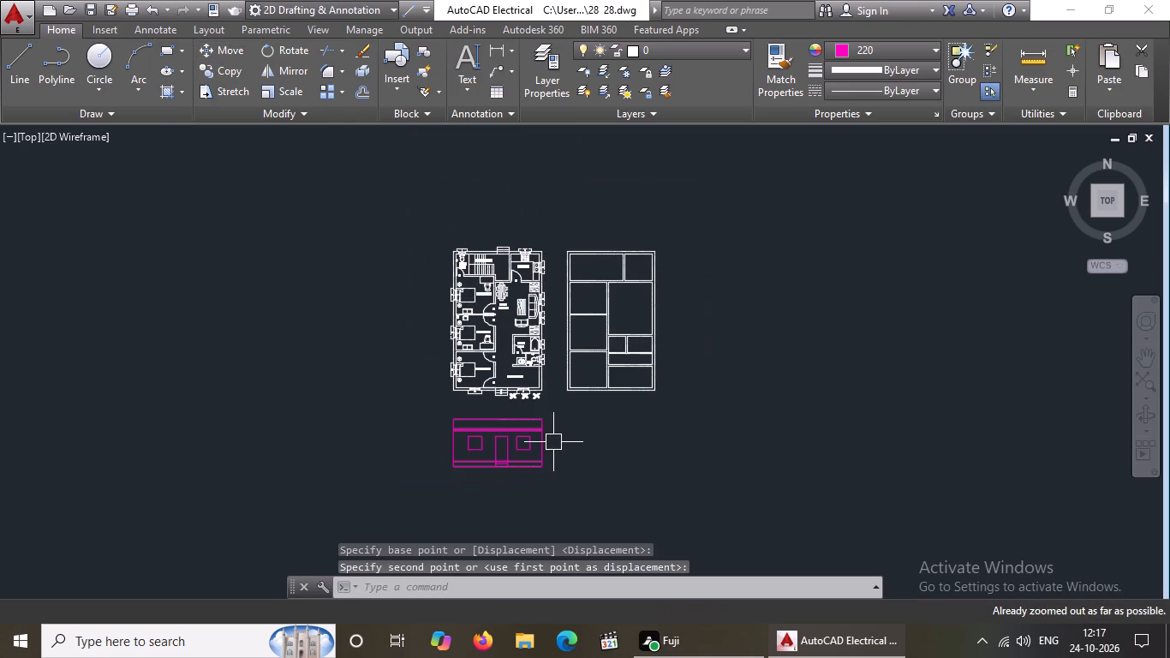
{"action": "key", "text": "Escape"}
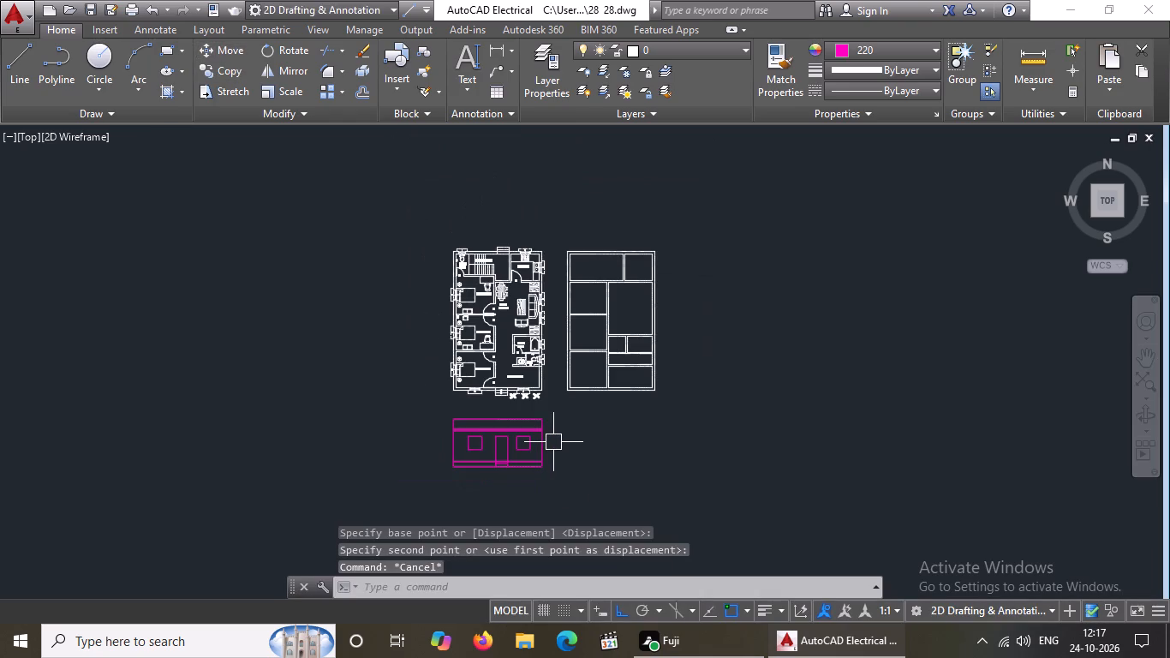
Draw a 4' horizontal ground line outward to the left from the elevation's bottom-left corner.
{"action": "scroll", "coordinate": [484, 456], "scroll_direction": "up", "scroll_amount": 2}
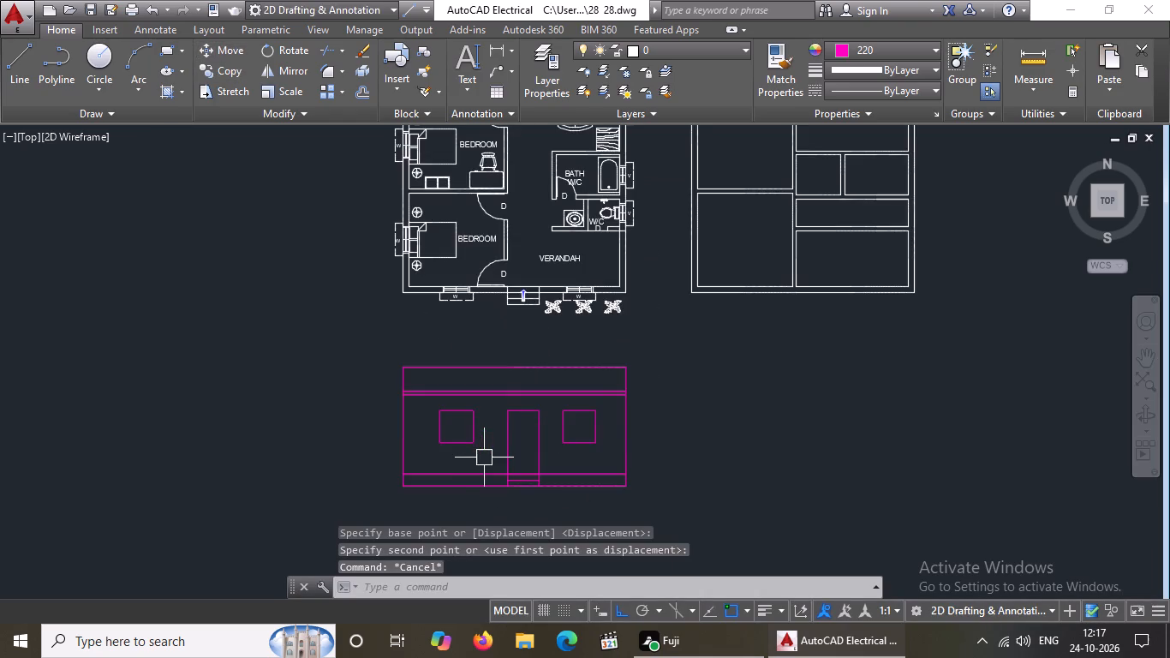
{"action": "scroll", "coordinate": [465, 499], "scroll_direction": "up", "scroll_amount": 2}
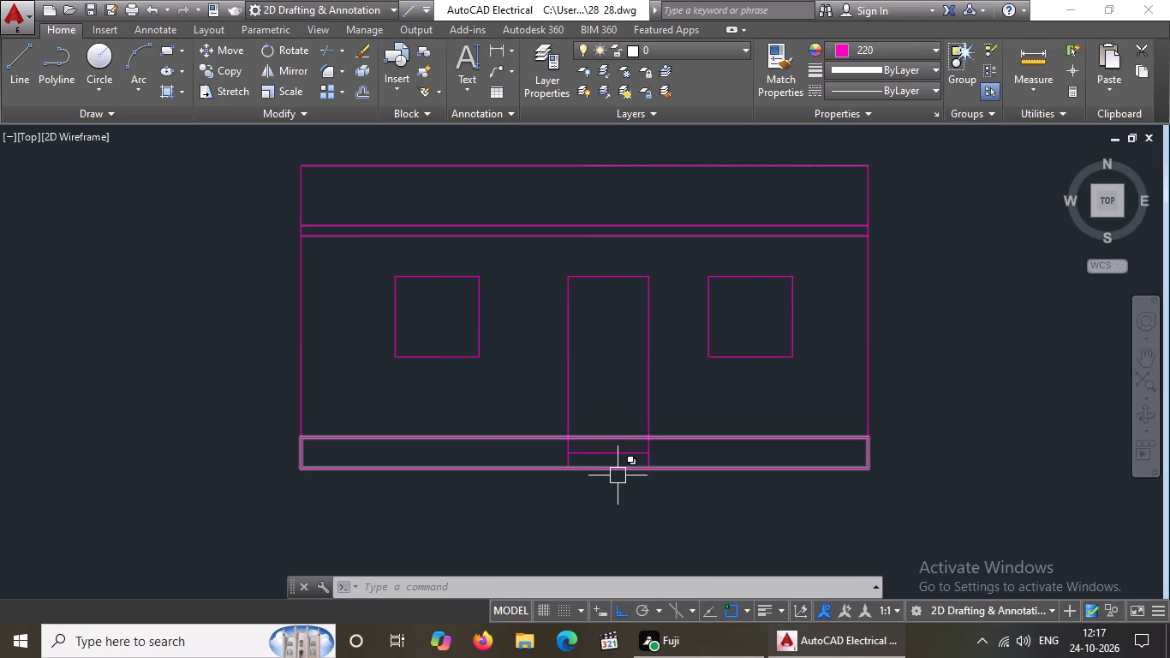
{"action": "scroll", "coordinate": [439, 315], "scroll_direction": "down", "scroll_amount": 1}
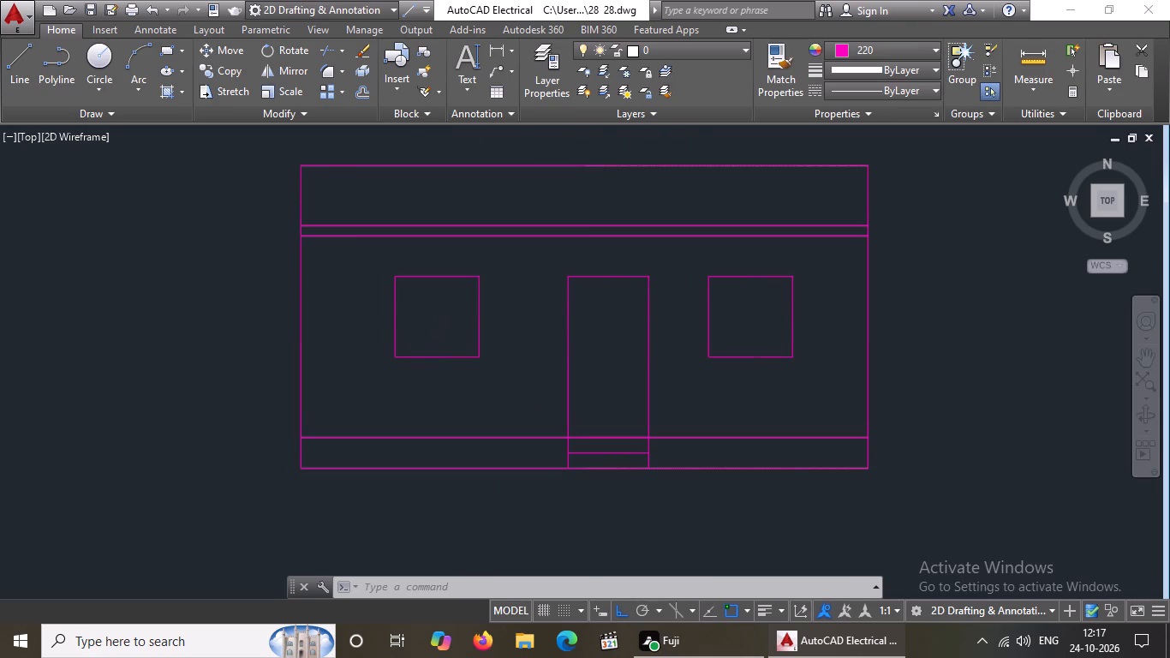
{"action": "scroll", "coordinate": [439, 315], "scroll_direction": "down", "scroll_amount": 1}
{"action": "left_click", "coordinate": [29, 63]}
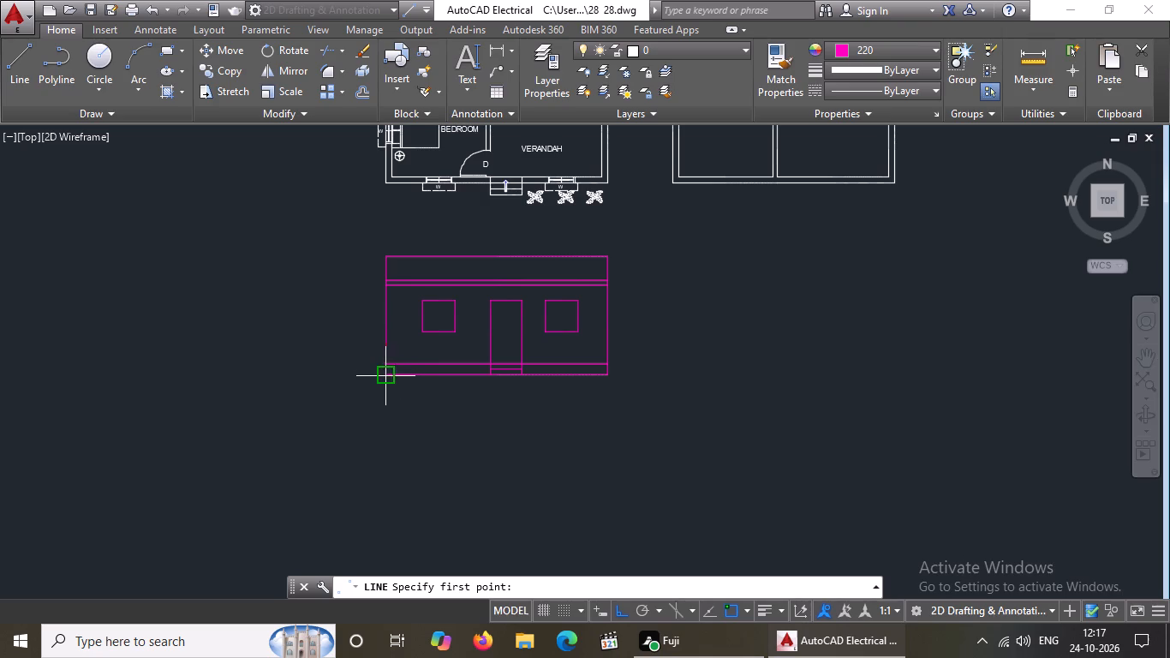
{"action": "left_click_drag", "start_coordinate": [388, 374], "coordinate": [374, 376]}
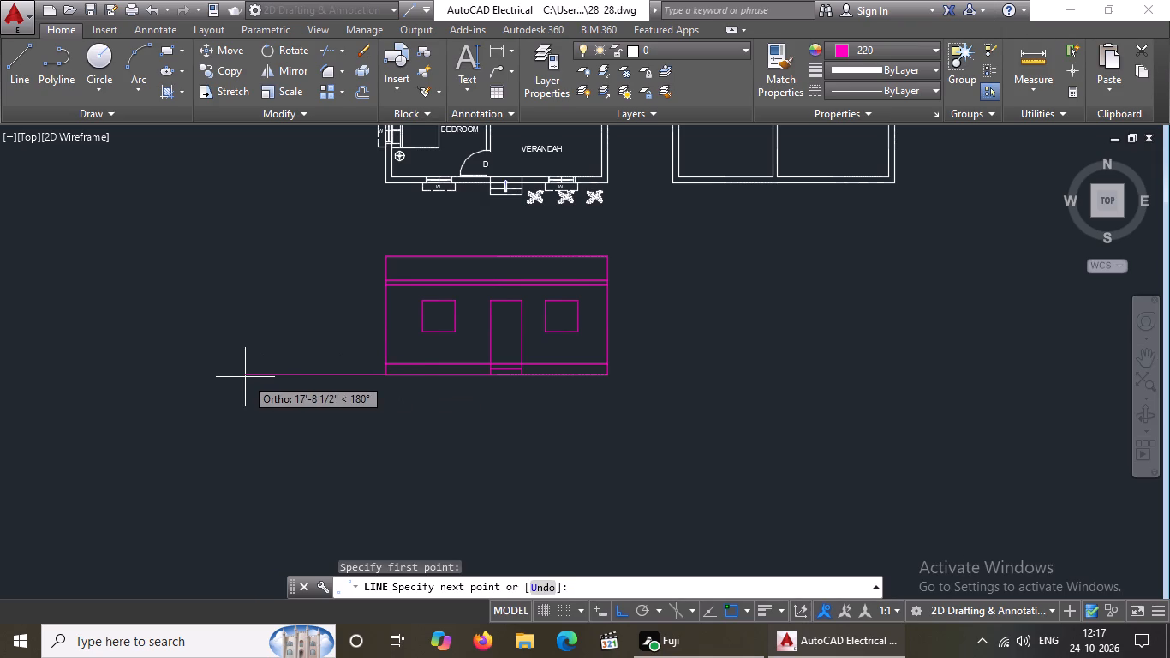
{"action": "type", "text": "4'"}
{"action": "key", "text": "Return"}
{"action": "key", "text": "Return"}
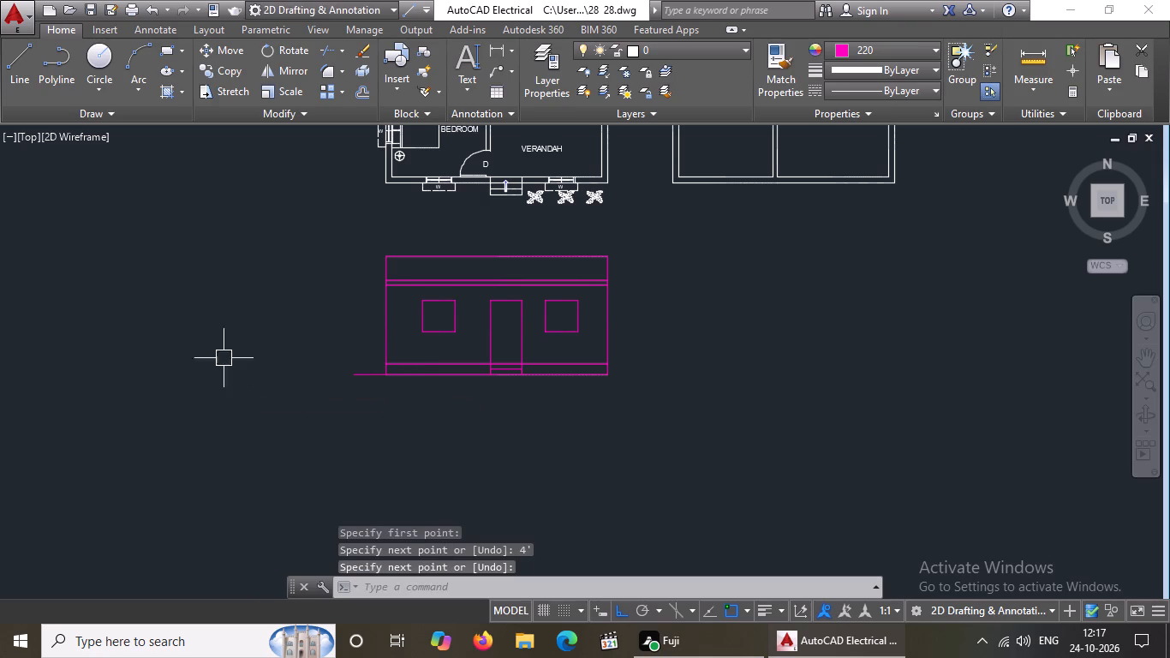
Draw a 4' horizontal ground line outward to the right from the elevation's bottom-right corner.
{"action": "left_click", "coordinate": [27, 62]}
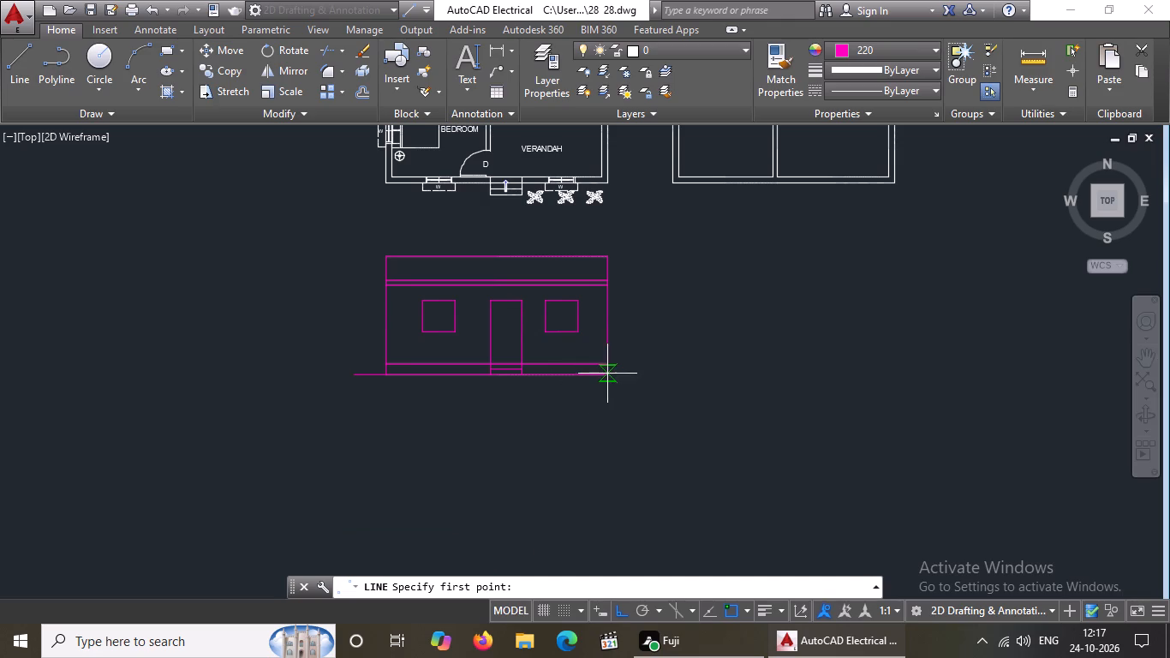
{"action": "left_click_drag", "start_coordinate": [606, 375], "coordinate": [689, 376]}
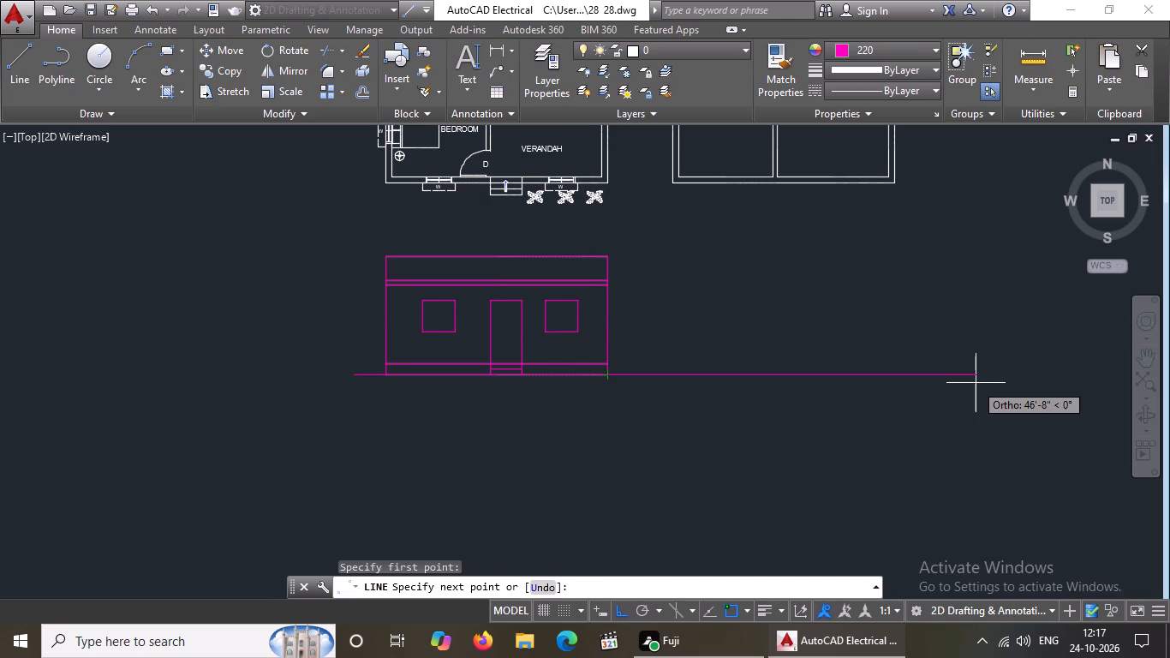
{"action": "type", "text": "4'"}
{"action": "key", "text": "Return"}
{"action": "key", "text": "Return"}
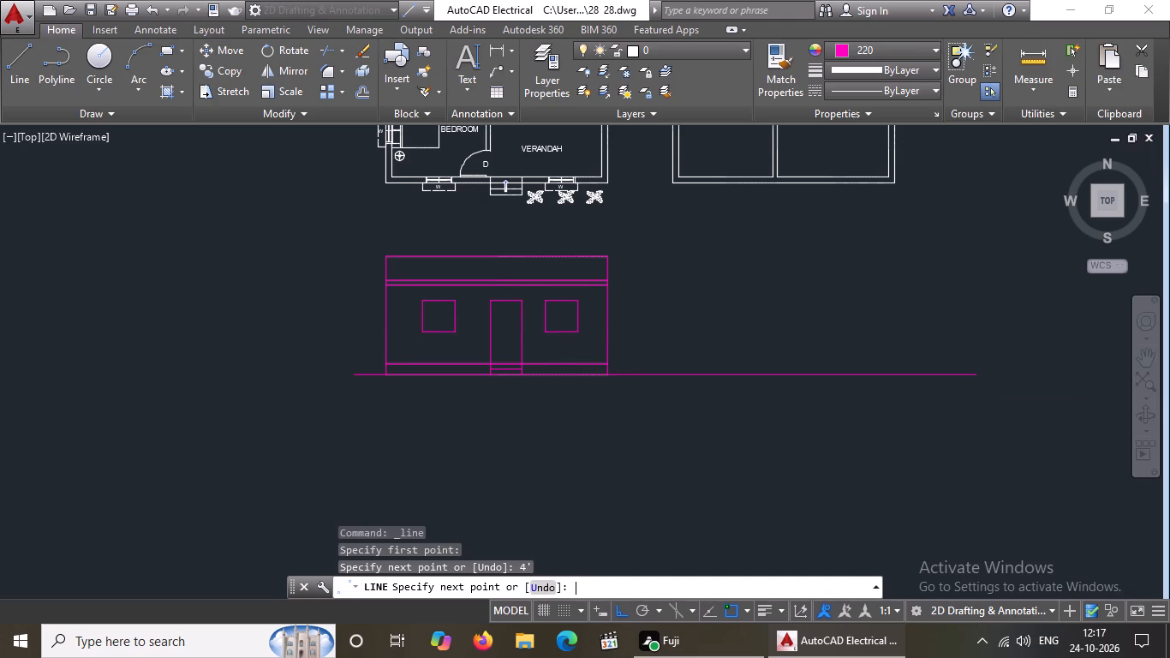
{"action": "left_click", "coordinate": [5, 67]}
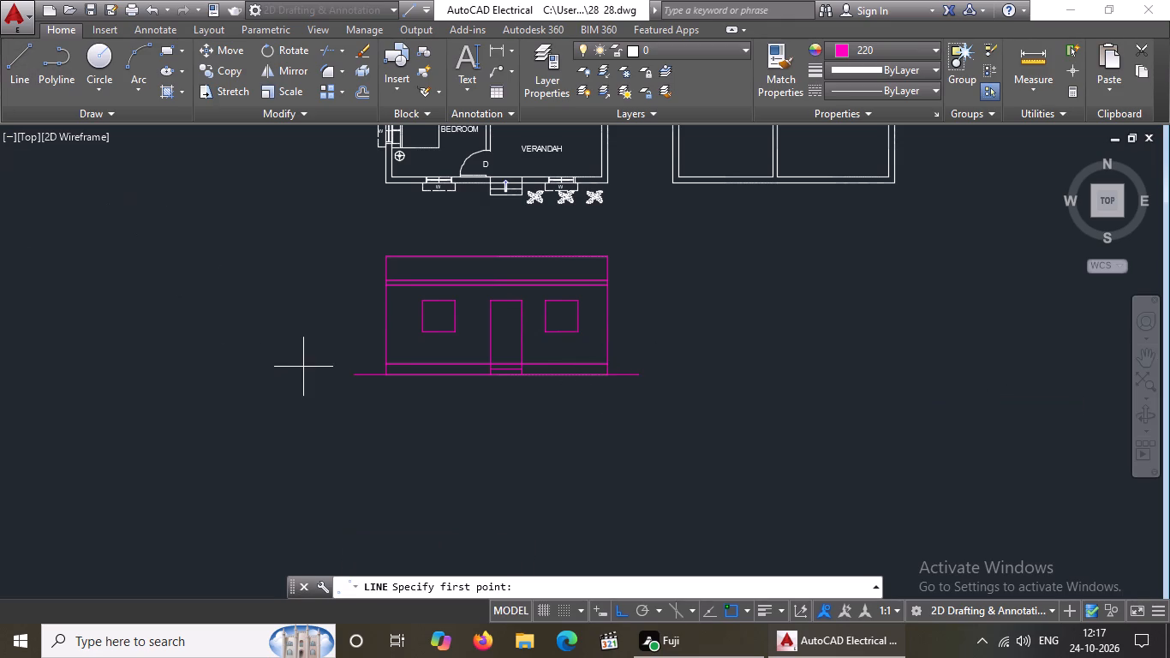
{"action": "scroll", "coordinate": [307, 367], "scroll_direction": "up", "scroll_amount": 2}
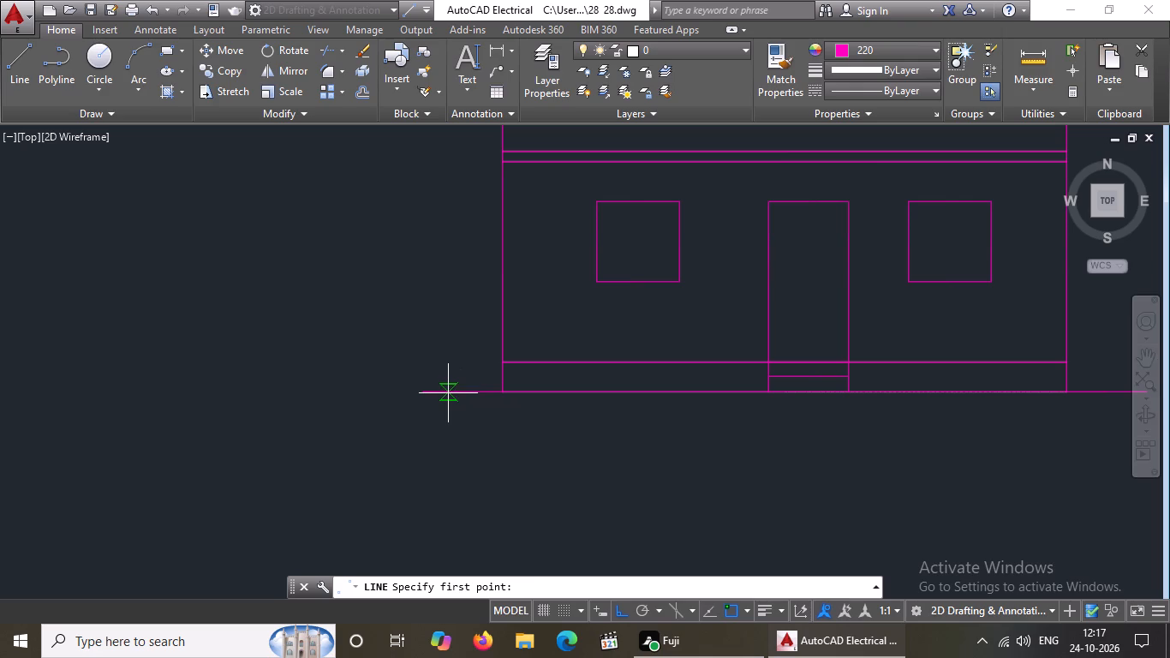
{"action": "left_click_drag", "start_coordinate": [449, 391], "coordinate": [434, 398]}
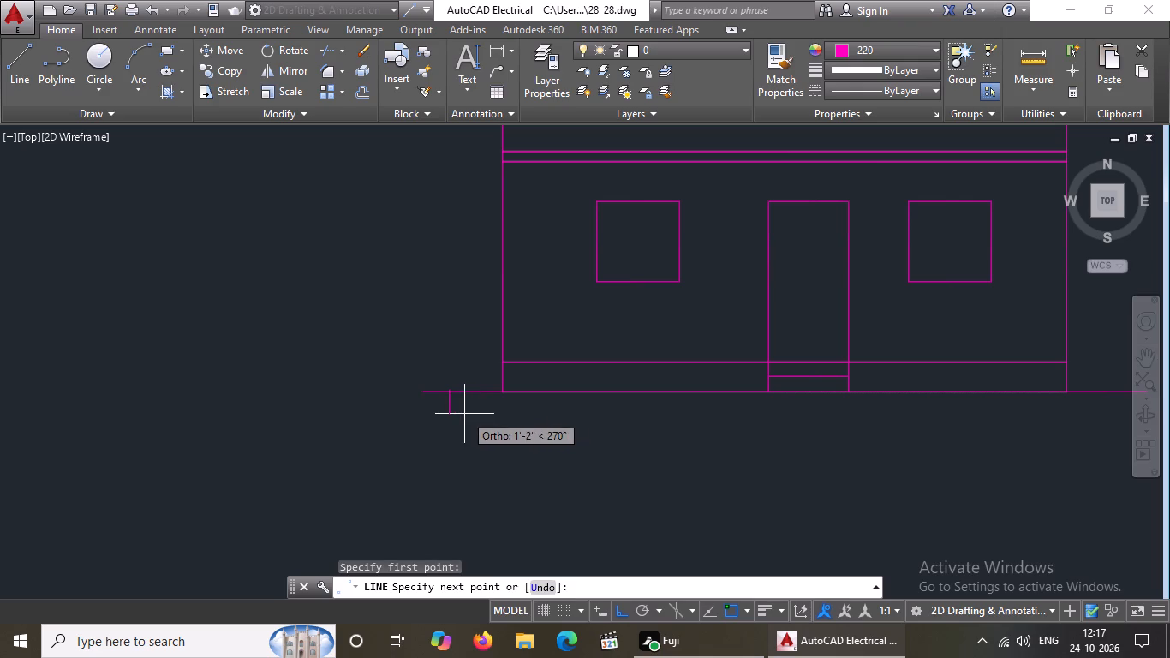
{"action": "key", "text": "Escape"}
Draw a short freehand diagonal line sloping down to the left from the left ground line extension, with Ortho off.
{"action": "key", "text": "l"}
{"action": "key", "text": "Return"}
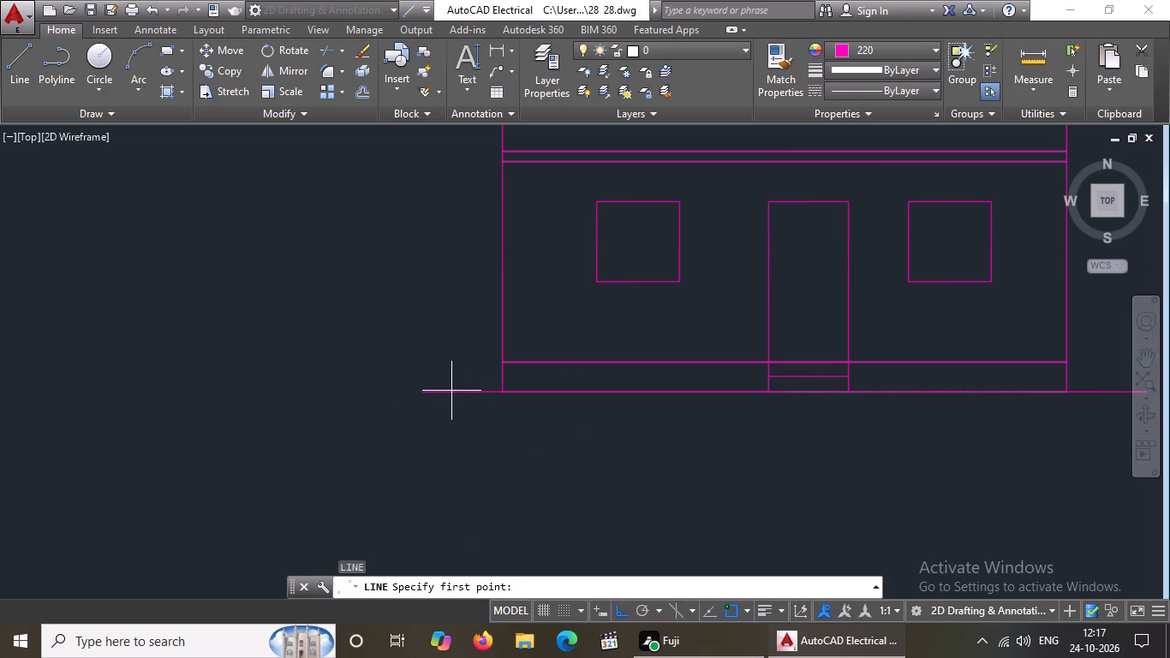
{"action": "scroll", "coordinate": [451, 389], "scroll_direction": "up", "scroll_amount": 2}
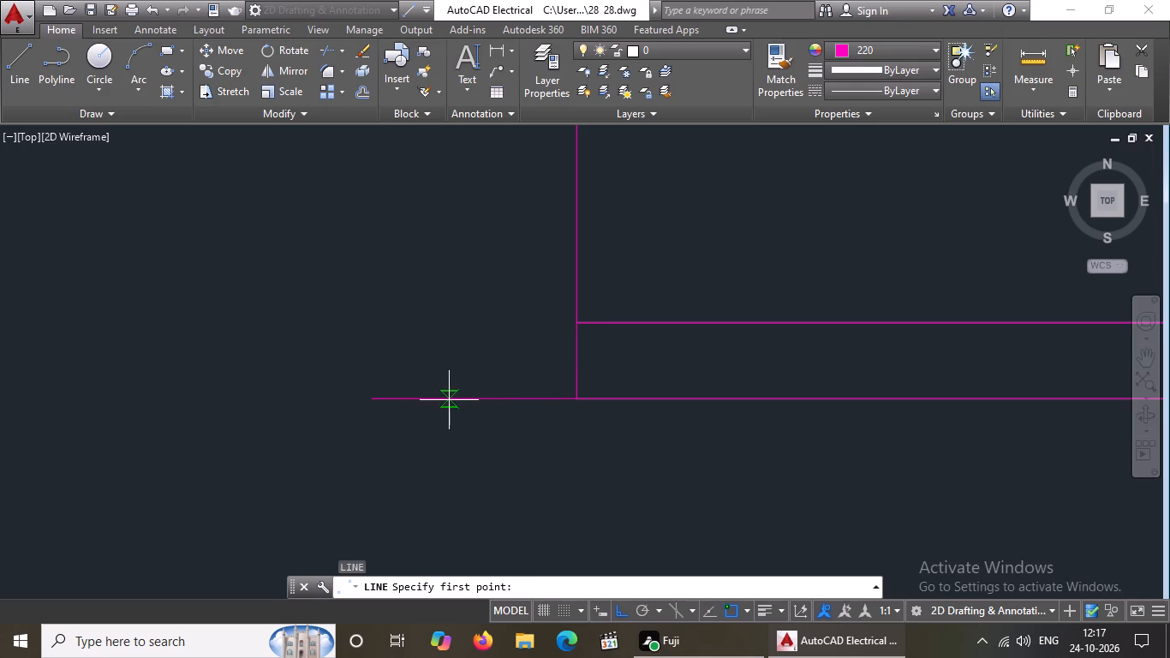
{"action": "left_click", "coordinate": [451, 398]}
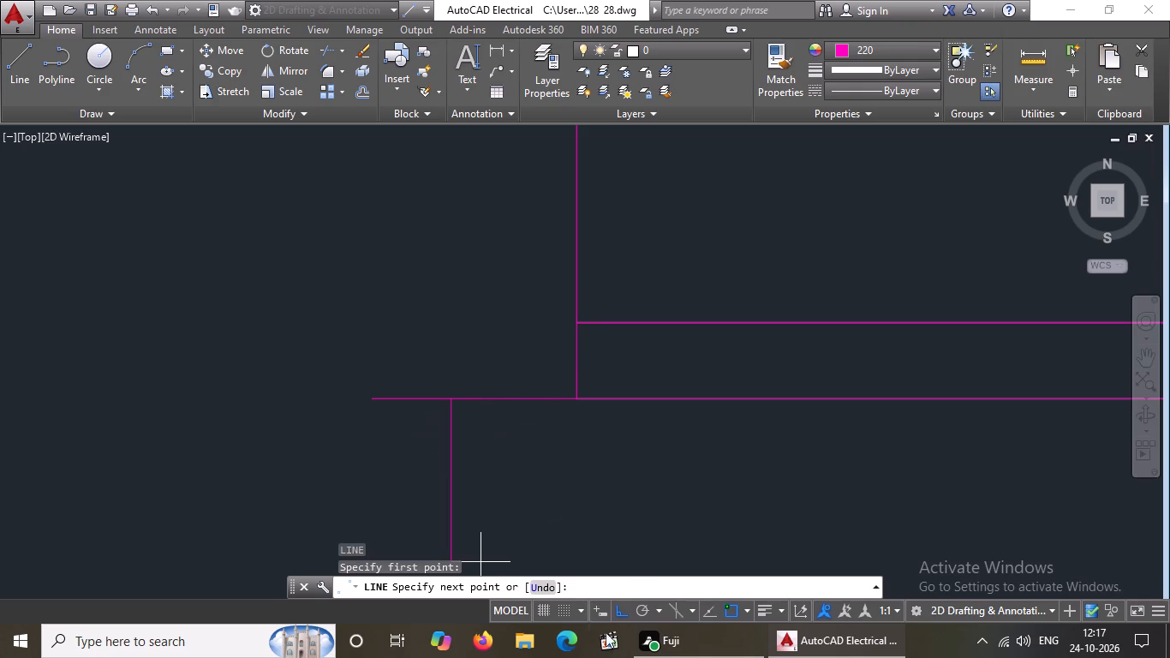
{"action": "left_click", "coordinate": [622, 607]}
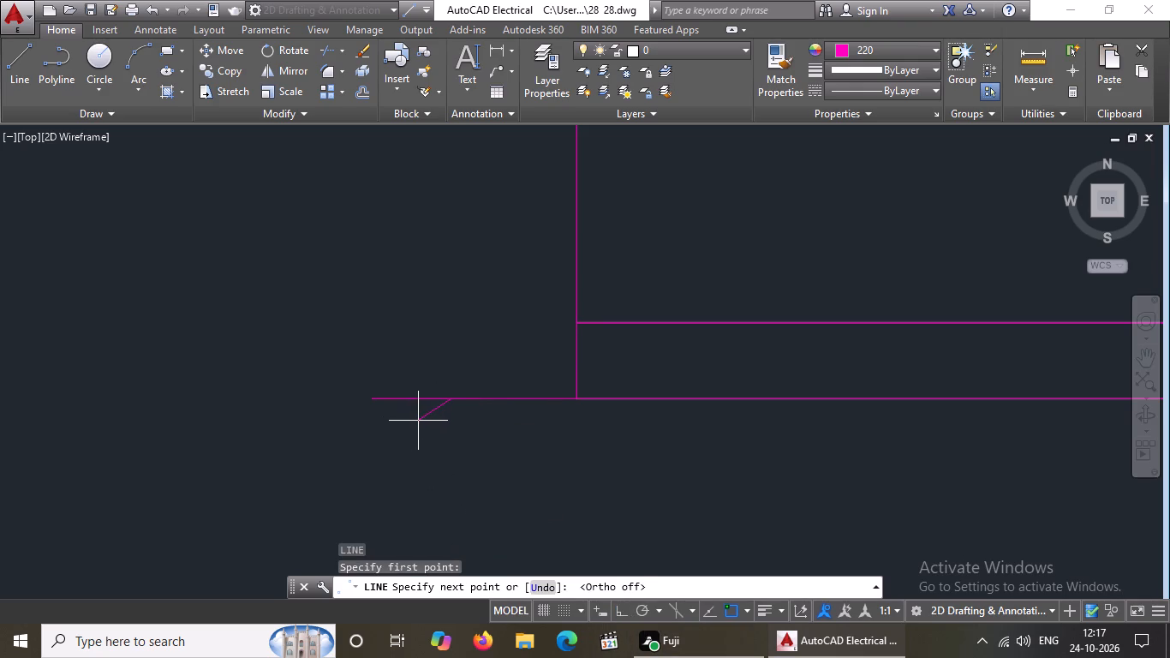
{"action": "left_click", "coordinate": [416, 422]}
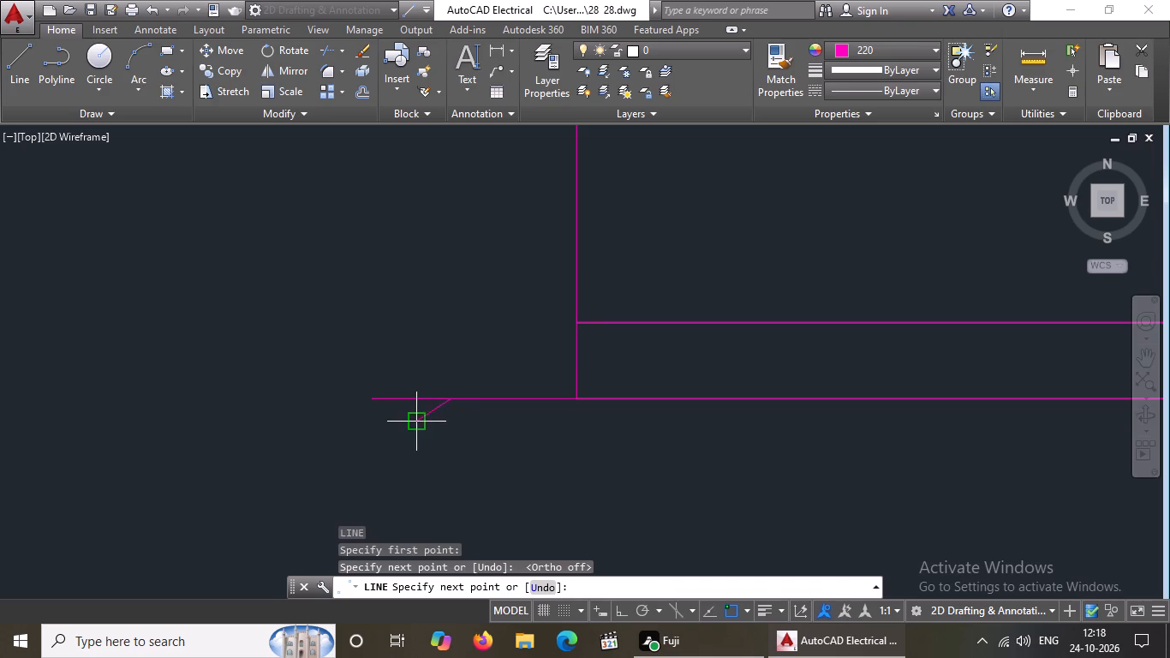
{"action": "key", "text": "Escape"}
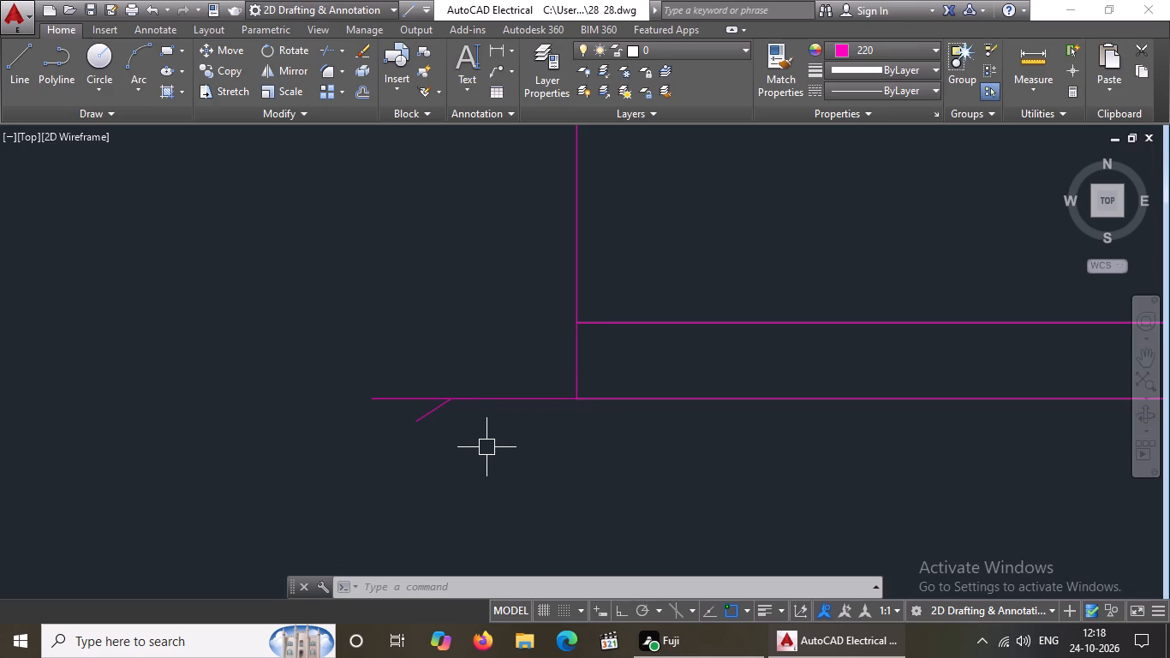
Mirror the short diagonal line about a vertical axis through its upper end, keeping the original to form an inverted V.
{"action": "scroll", "coordinate": [487, 447], "scroll_direction": "up", "scroll_amount": 1}
{"action": "left_click_drag", "start_coordinate": [339, 338], "coordinate": [348, 341]}
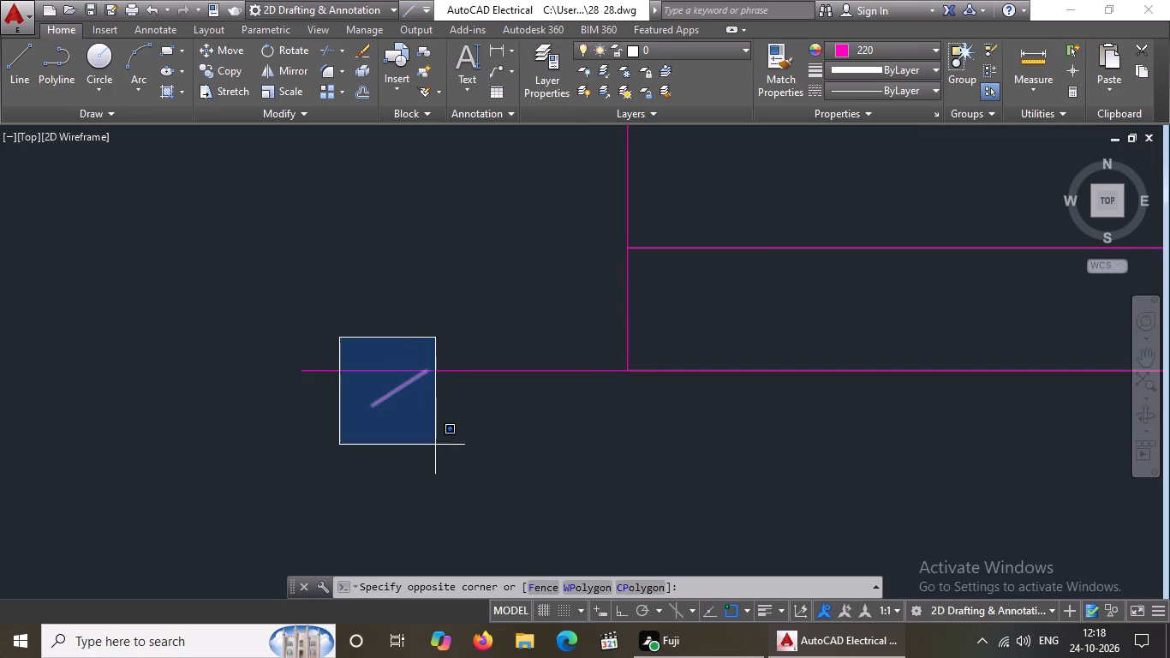
{"action": "left_click", "coordinate": [452, 437]}
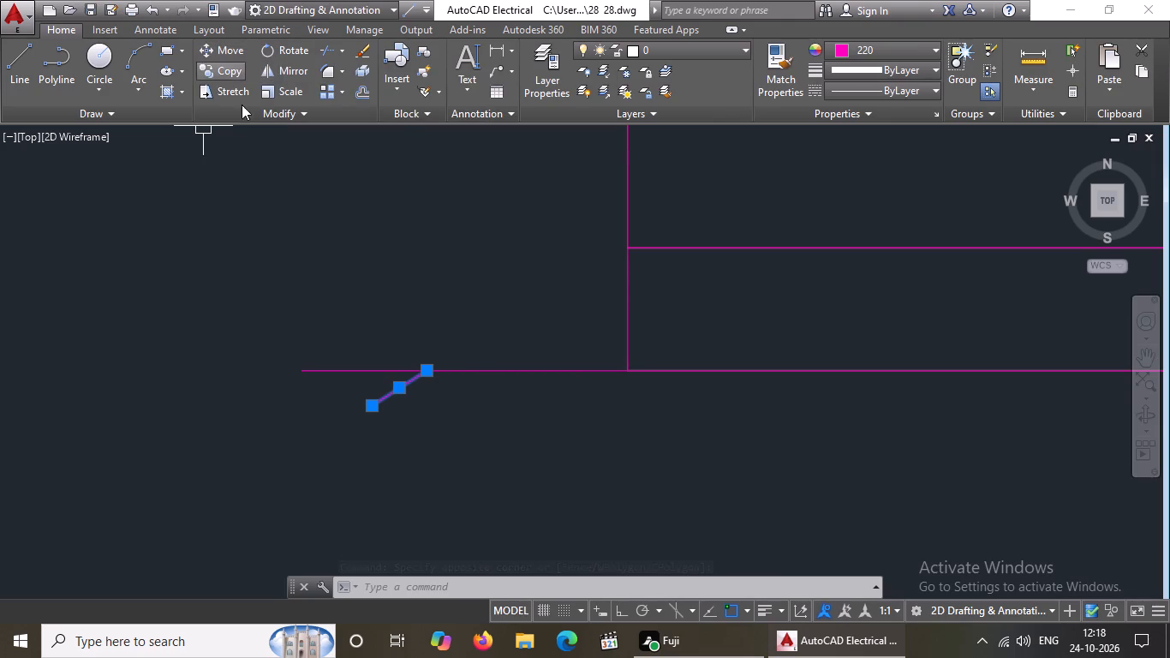
{"action": "left_click", "coordinate": [289, 71]}
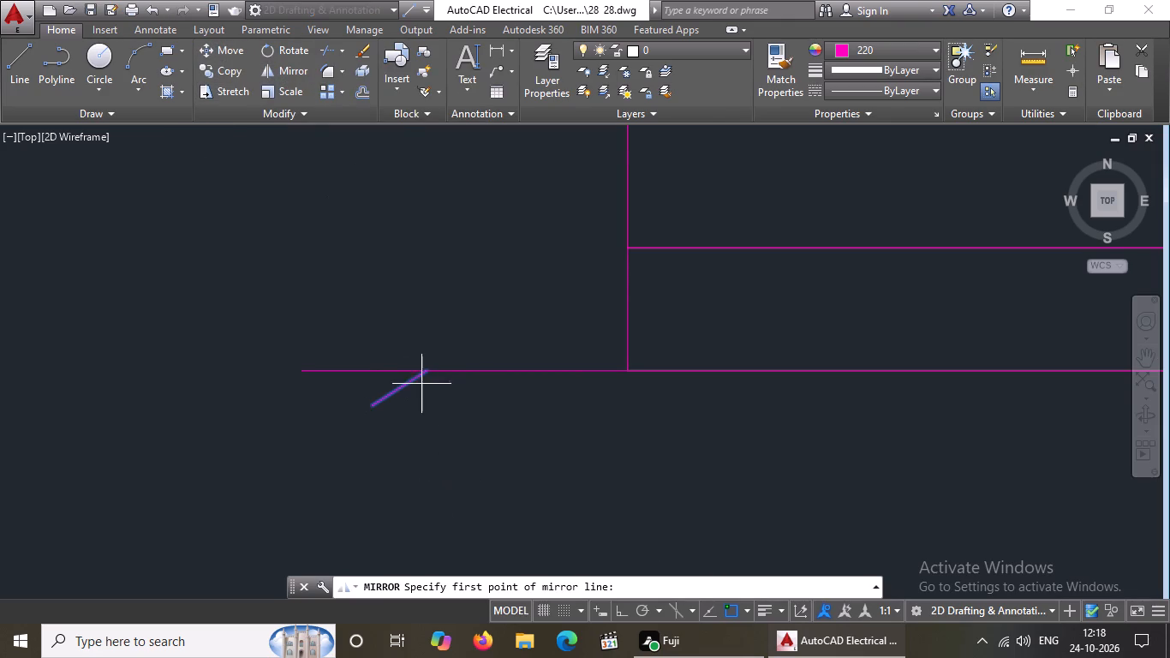
{"action": "left_click_drag", "start_coordinate": [427, 370], "coordinate": [427, 389]}
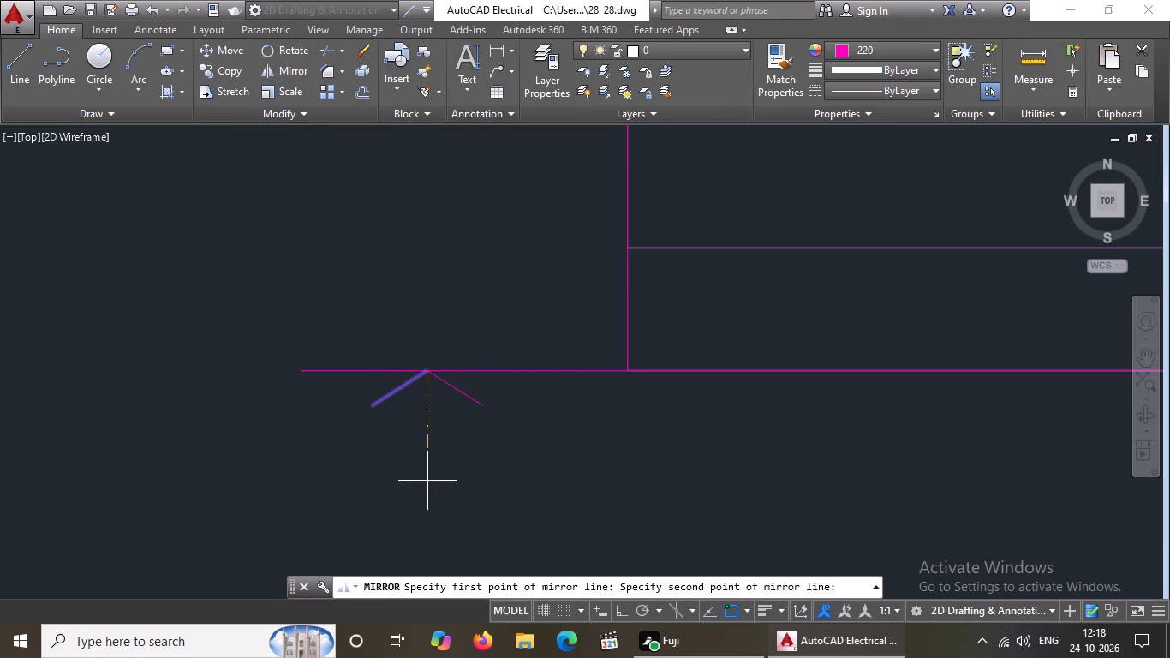
{"action": "left_click", "coordinate": [427, 481]}
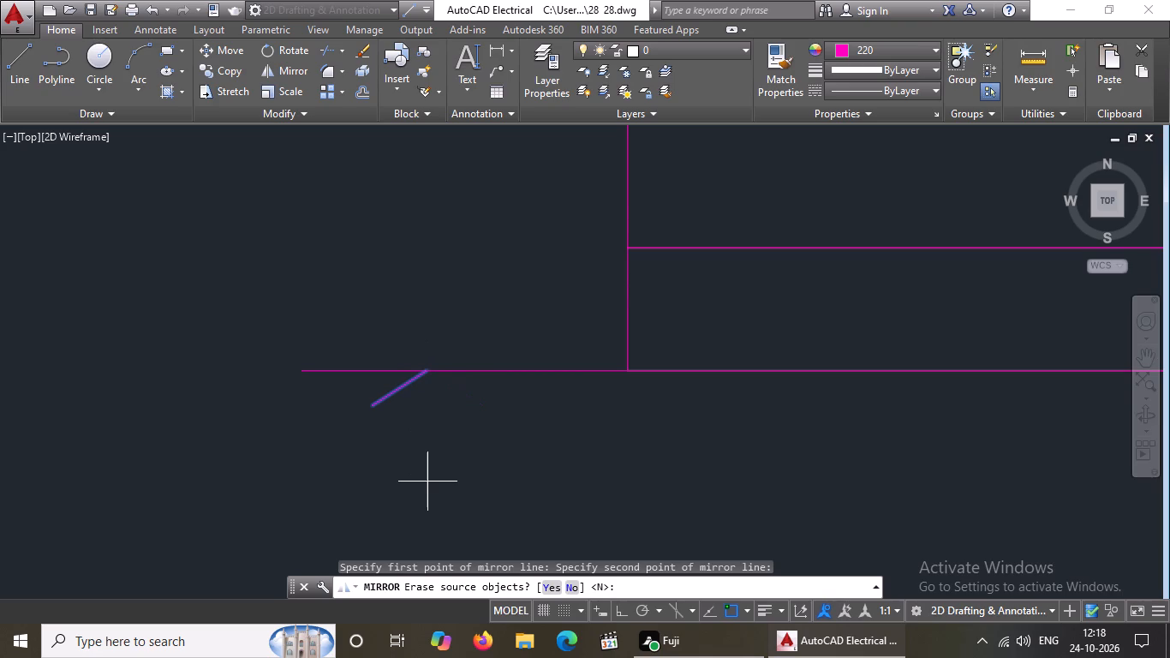
{"action": "key", "text": "n"}
{"action": "key", "text": "Return"}
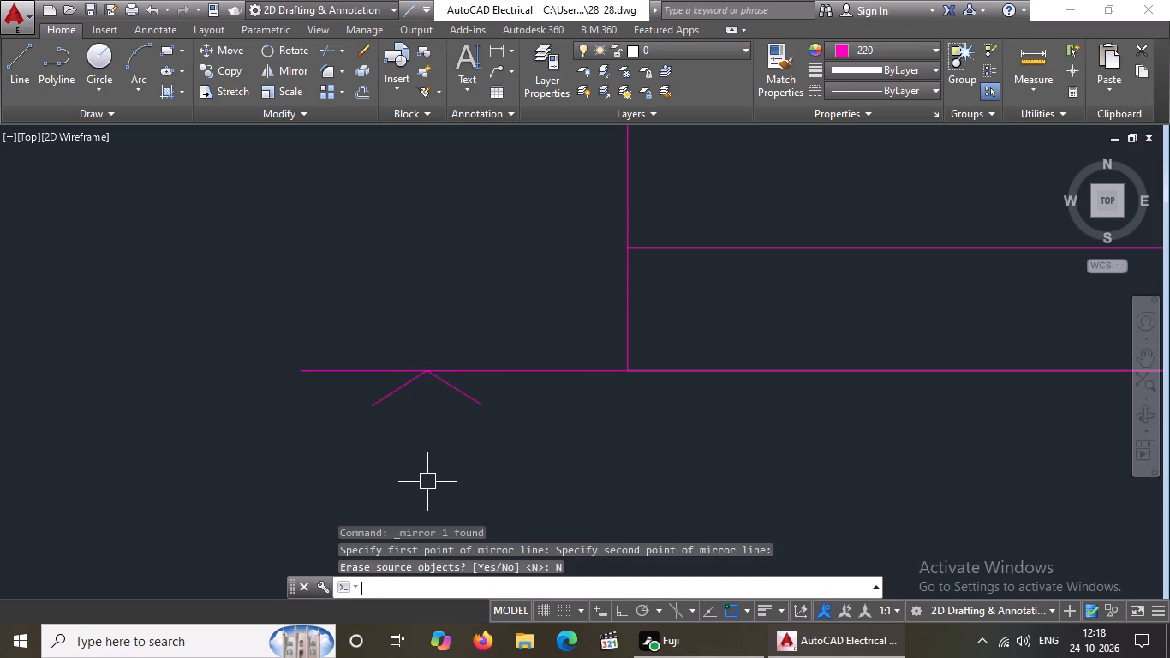
Copy the inverted V along the ground line 5" and 10" to the right and 5" to the left, with Ortho on.
{"action": "left_click", "coordinate": [349, 350]}
{"action": "left_click", "coordinate": [547, 471]}
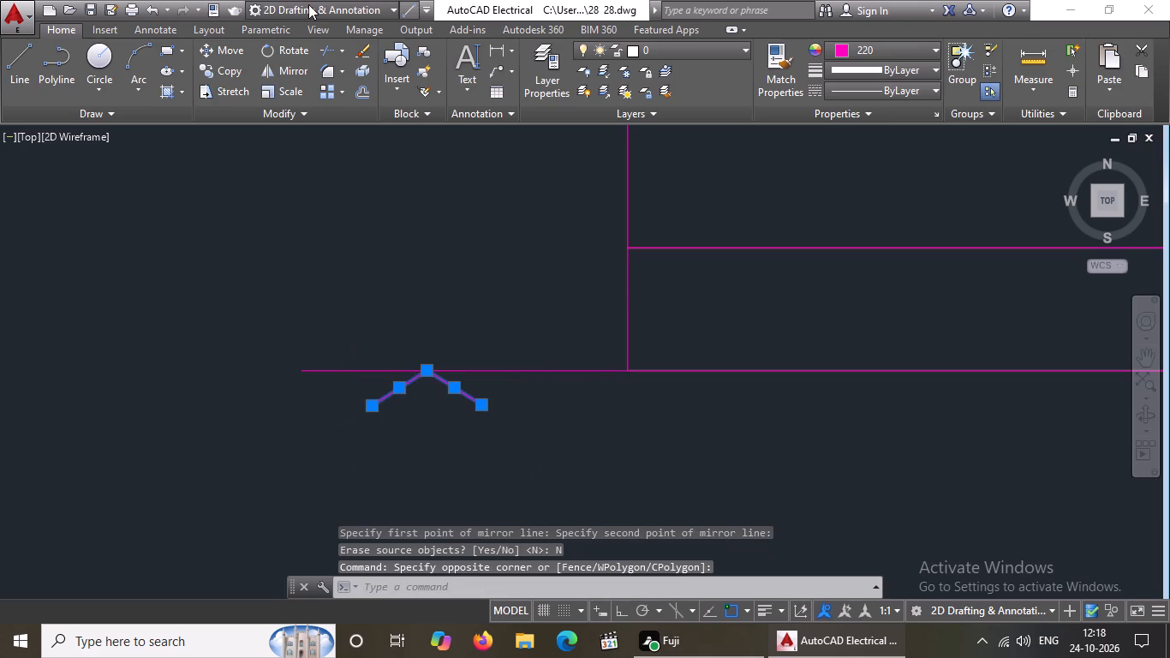
{"action": "left_click", "coordinate": [205, 70]}
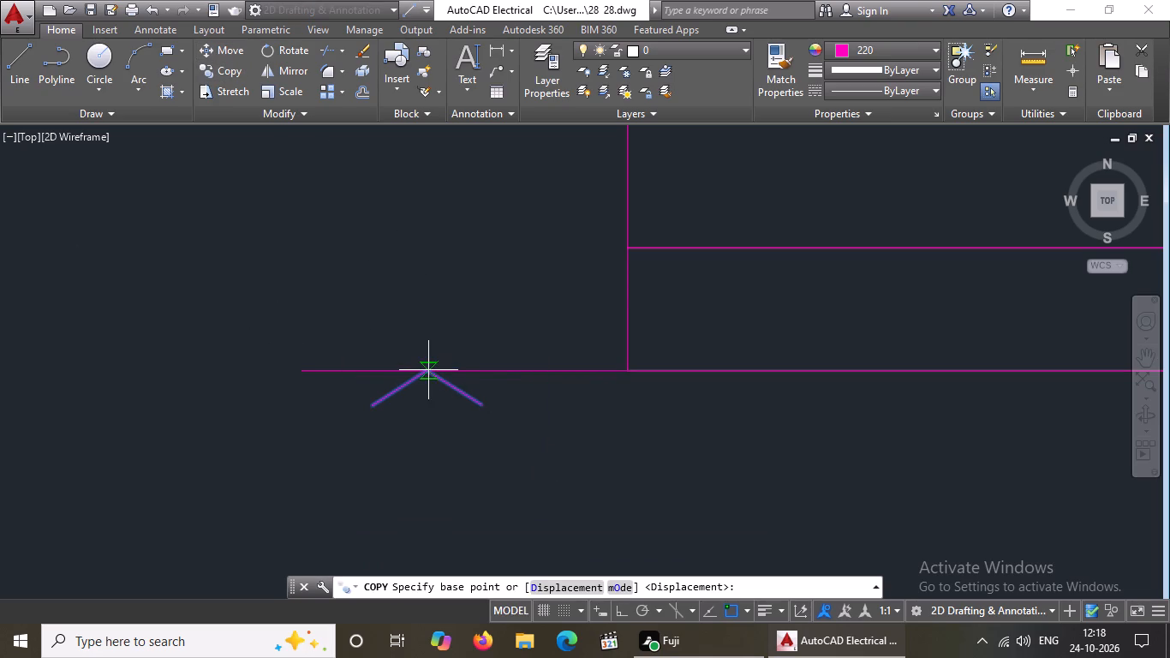
{"action": "left_click", "coordinate": [427, 369]}
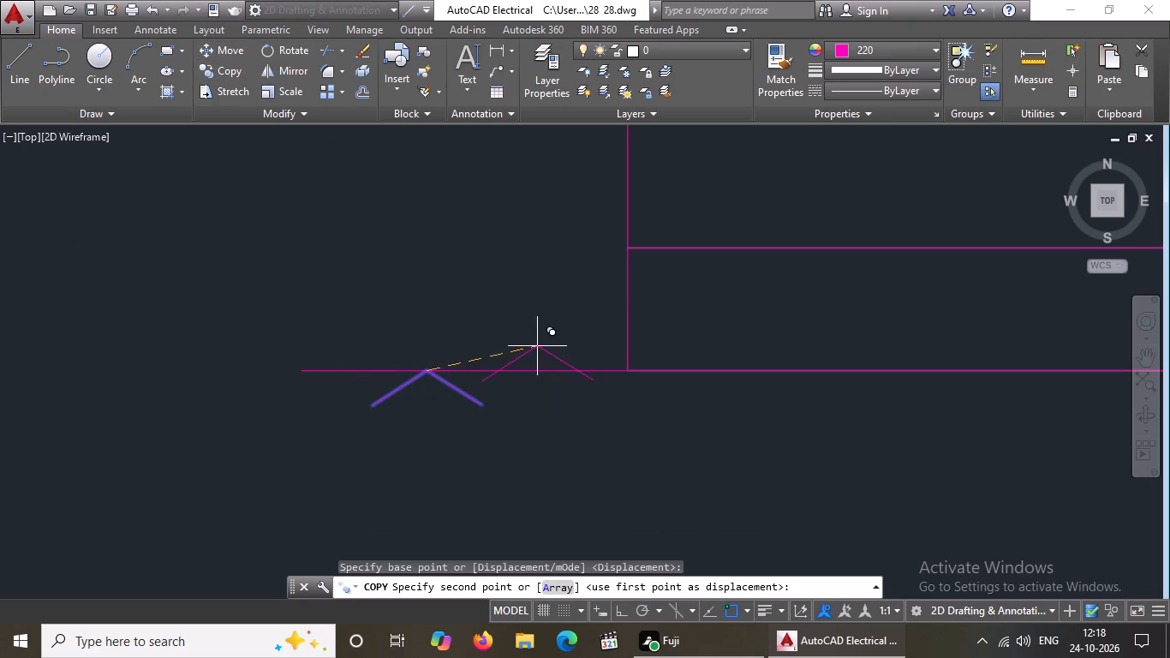
{"action": "left_click", "coordinate": [626, 608]}
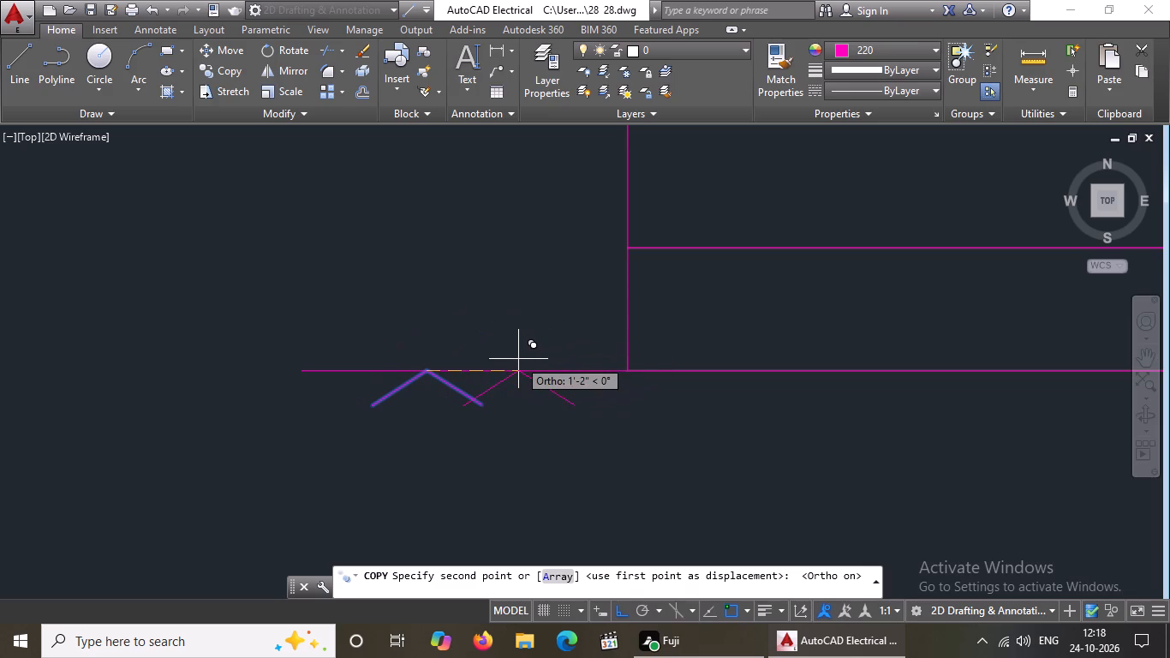
{"action": "type", "text": "5\""}
{"action": "key", "text": "Return"}
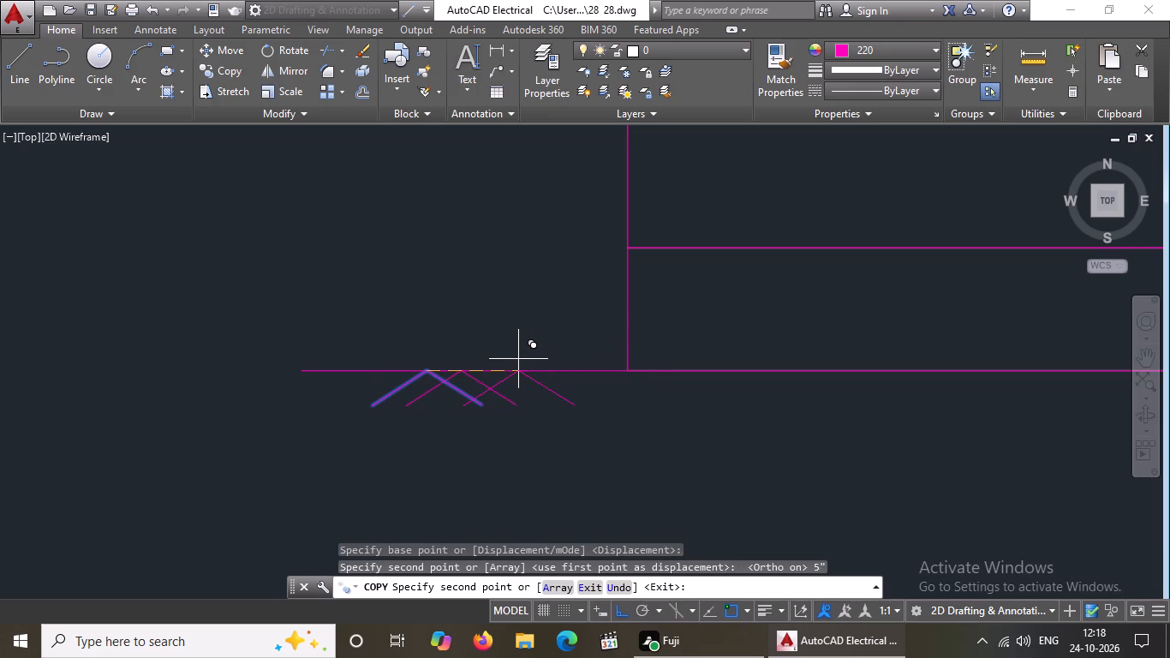
{"action": "type", "text": "10\""}
{"action": "key", "text": "Return"}
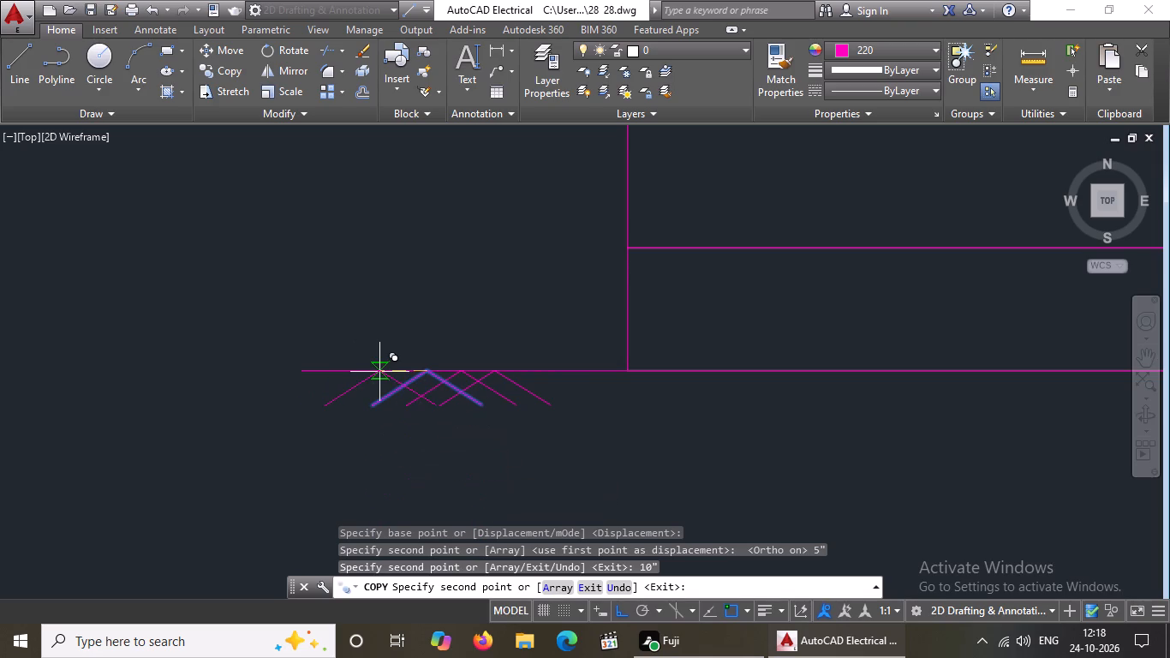
{"action": "type", "text": "5\""}
{"action": "key", "text": "Return"}
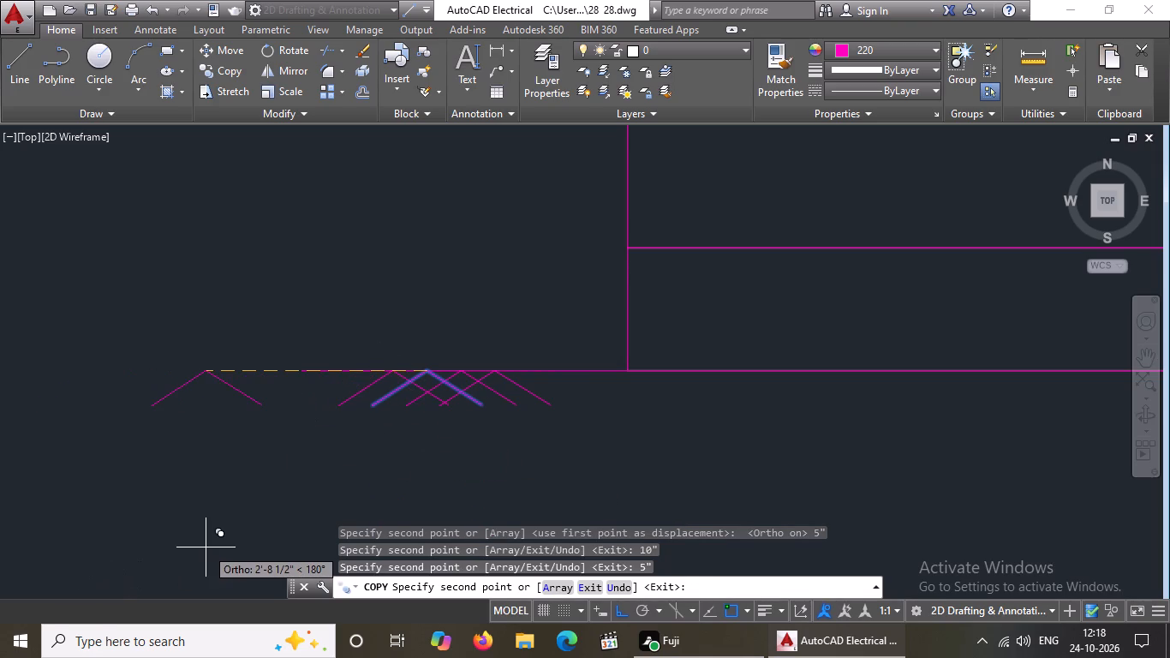
{"action": "key", "text": "Escape"}
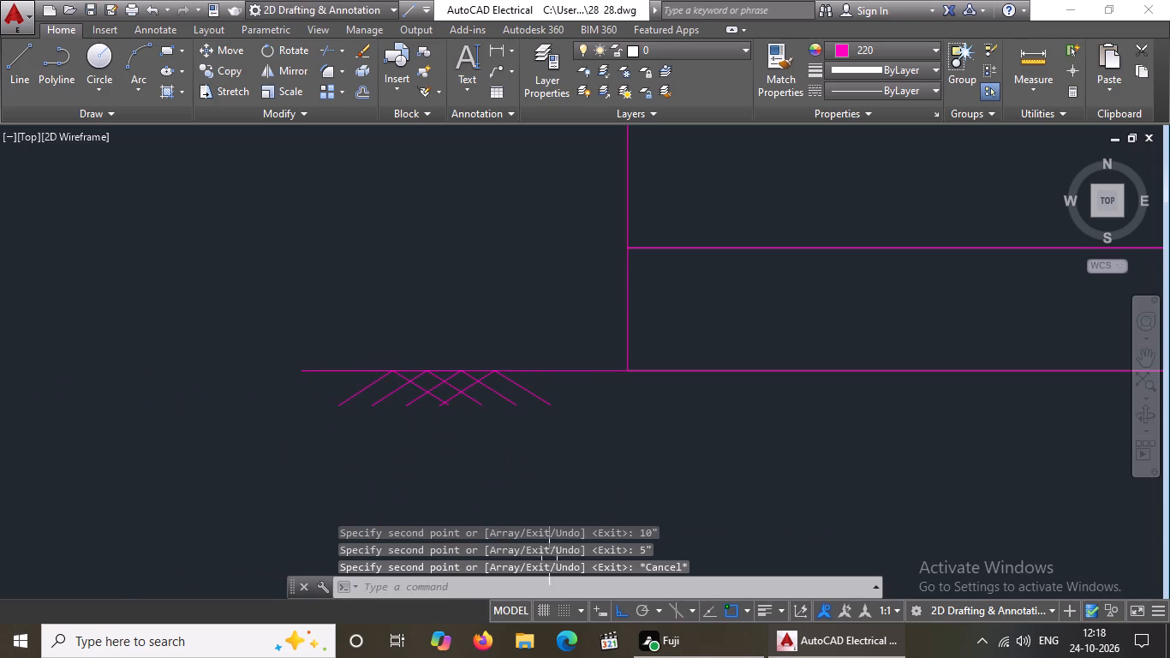
Copy the whole ground hatch mark from the left ground line extension to the matching spot under the right extension.
{"action": "scroll", "coordinate": [589, 441], "scroll_direction": "down", "scroll_amount": 5}
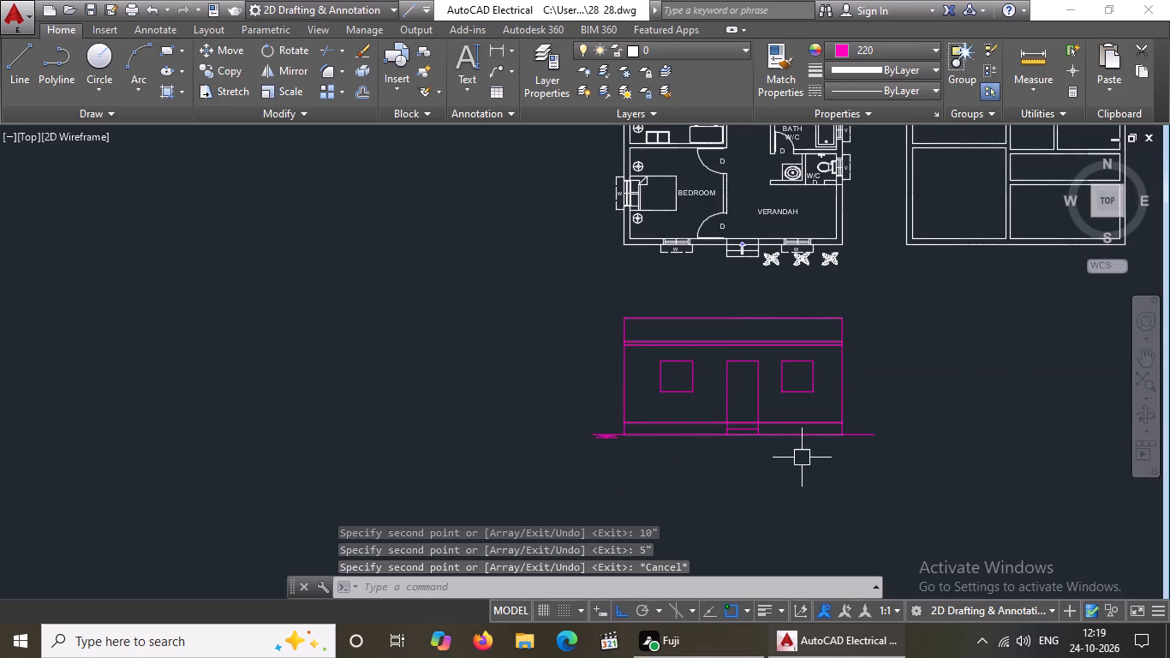
{"action": "middle_click_drag", "start_coordinate": [771, 458], "coordinate": [732, 459]}
{"action": "scroll", "coordinate": [733, 436], "scroll_direction": "up", "scroll_amount": 2}
{"action": "left_click", "coordinate": [259, 411]}
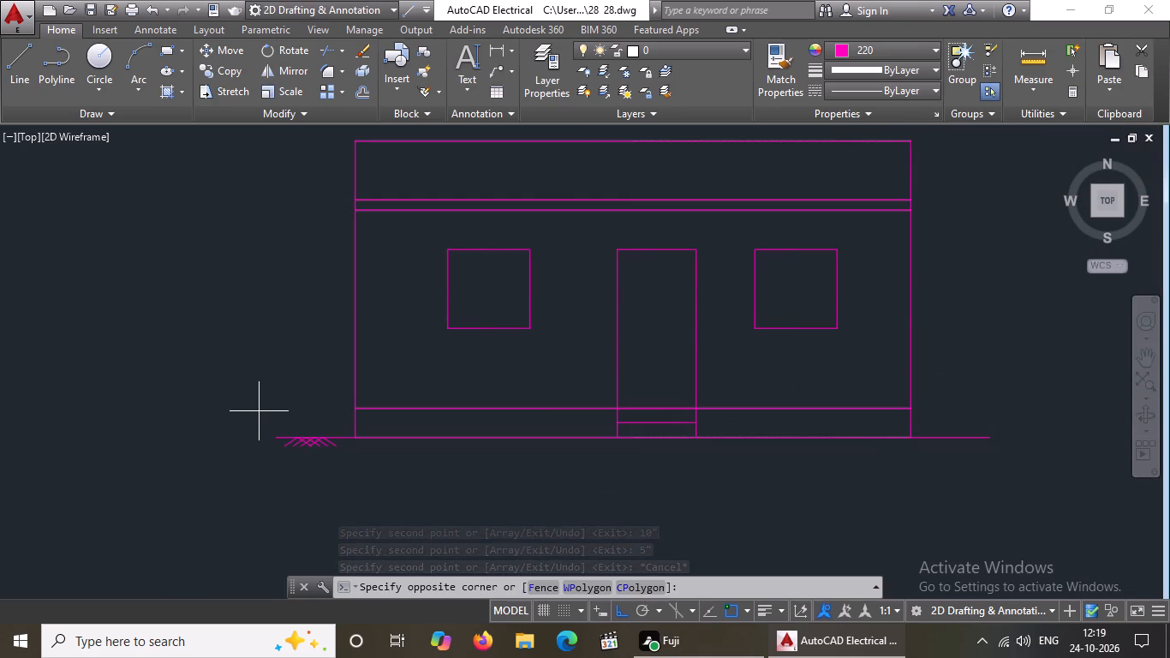
{"action": "left_click", "coordinate": [346, 482]}
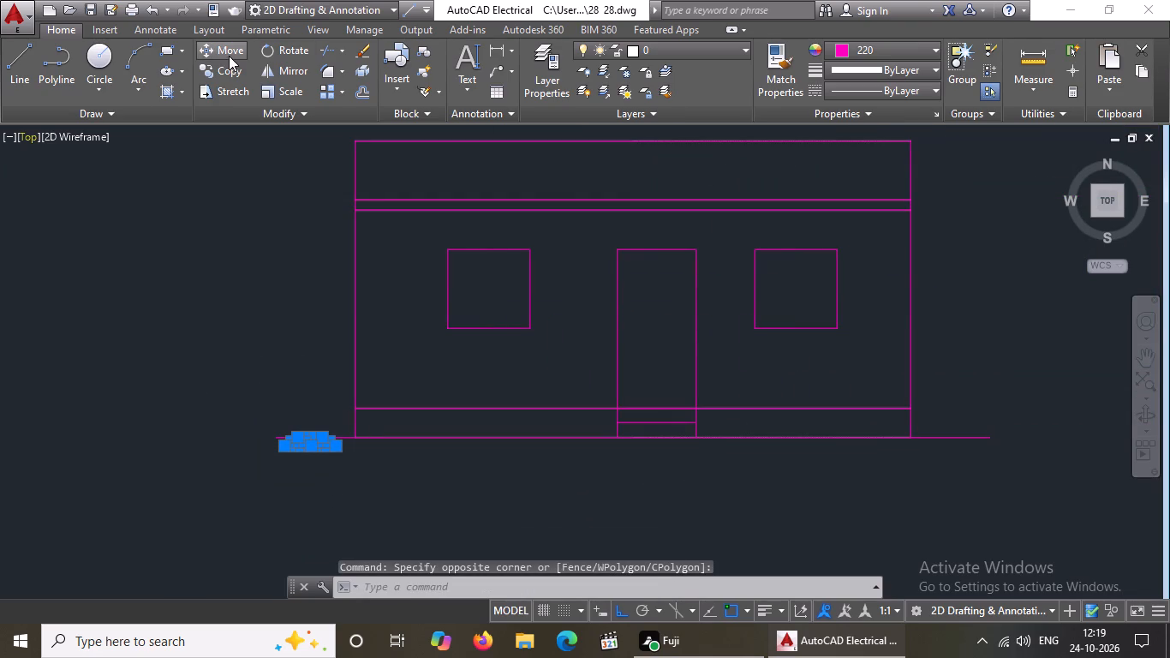
{"action": "left_click", "coordinate": [218, 72]}
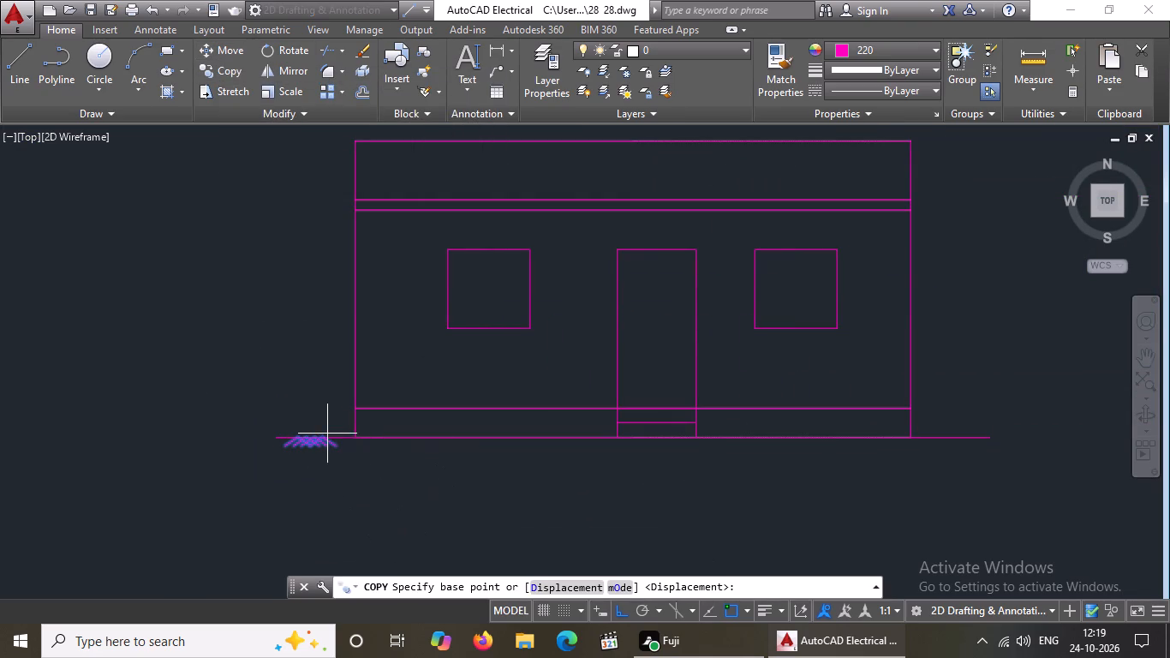
{"action": "left_click", "coordinate": [323, 438]}
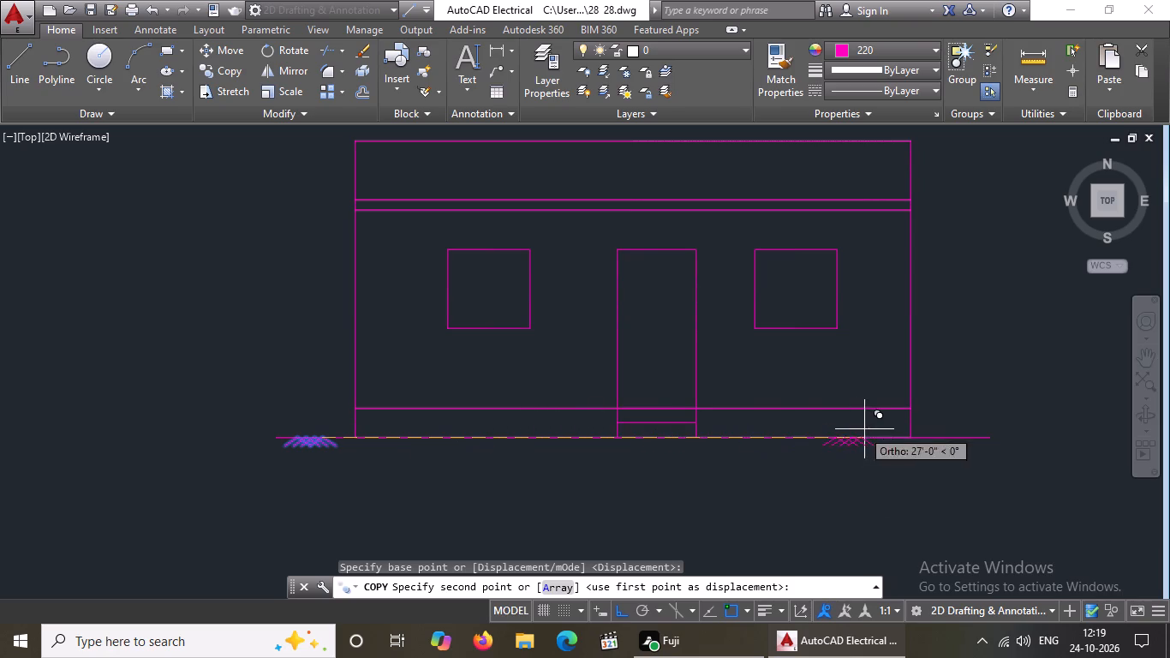
{"action": "left_click", "coordinate": [964, 438]}
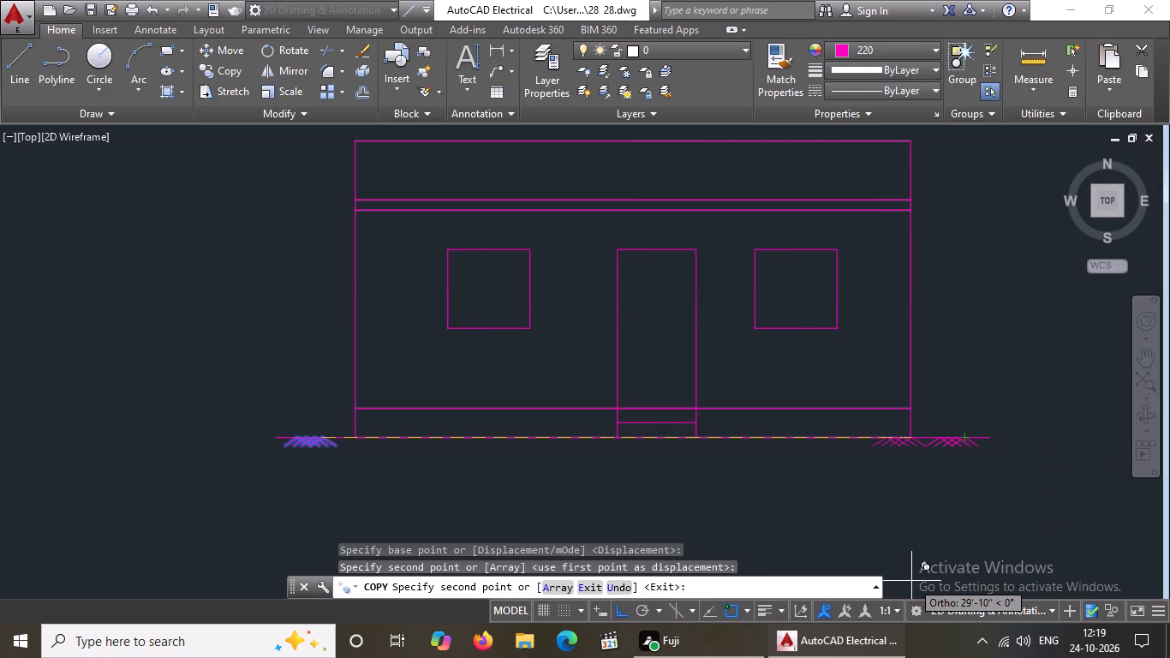
{"action": "key", "text": "Escape"}
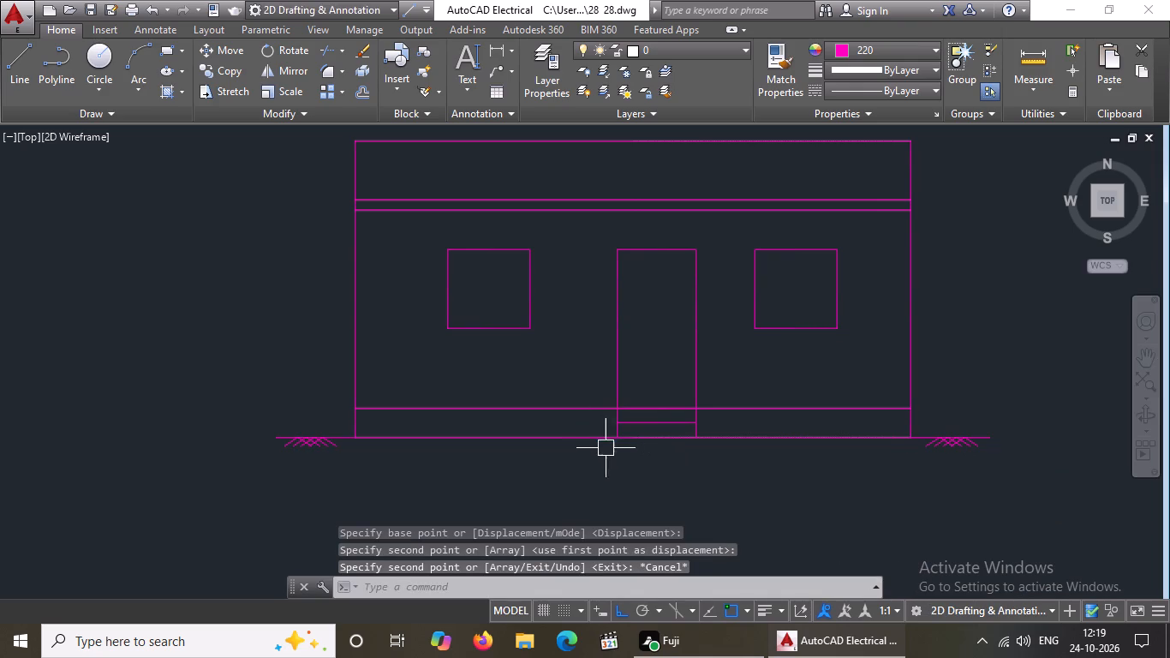
{"action": "key", "text": "Escape"}
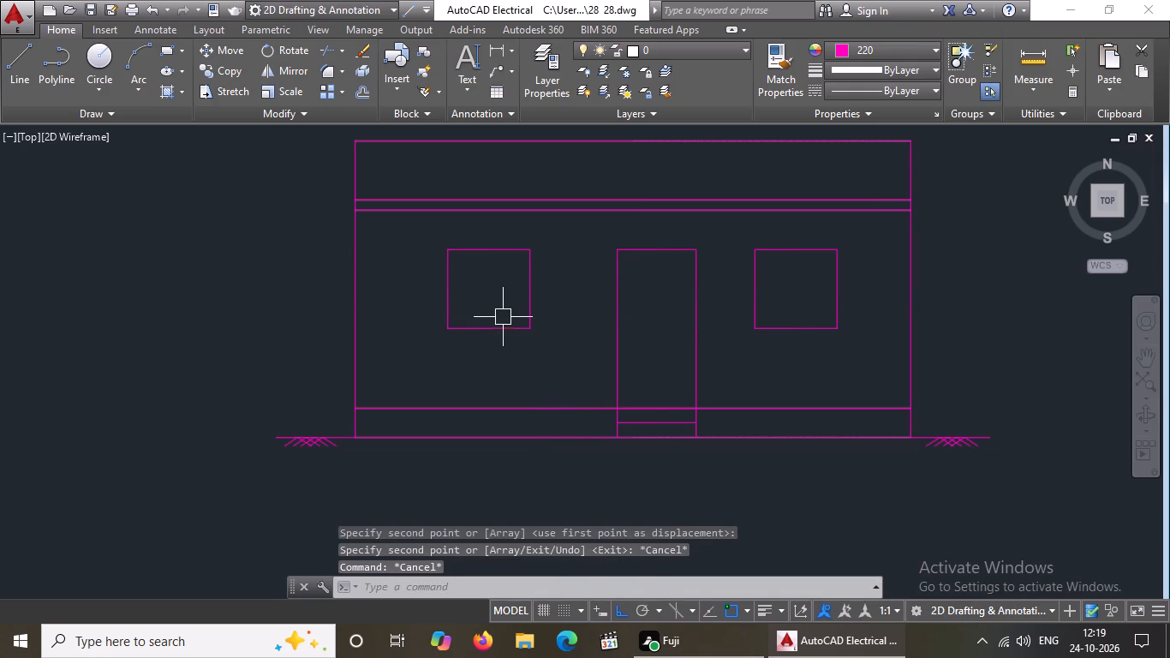
Offset the outlines of both windows and the door 5" inward to form their inner frames.
{"action": "key", "text": "o"}
{"action": "key", "text": "Return"}
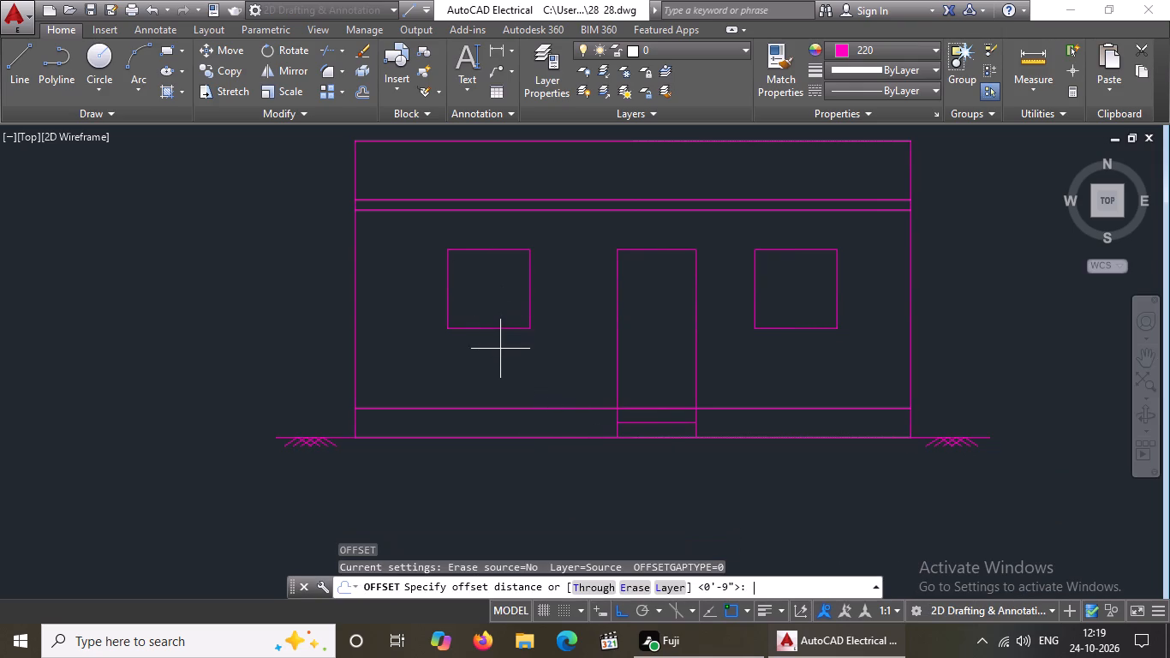
{"action": "key", "text": "5"}
{"action": "key", "text": "shift+quotedbl"}
{"action": "key", "text": "Return"}
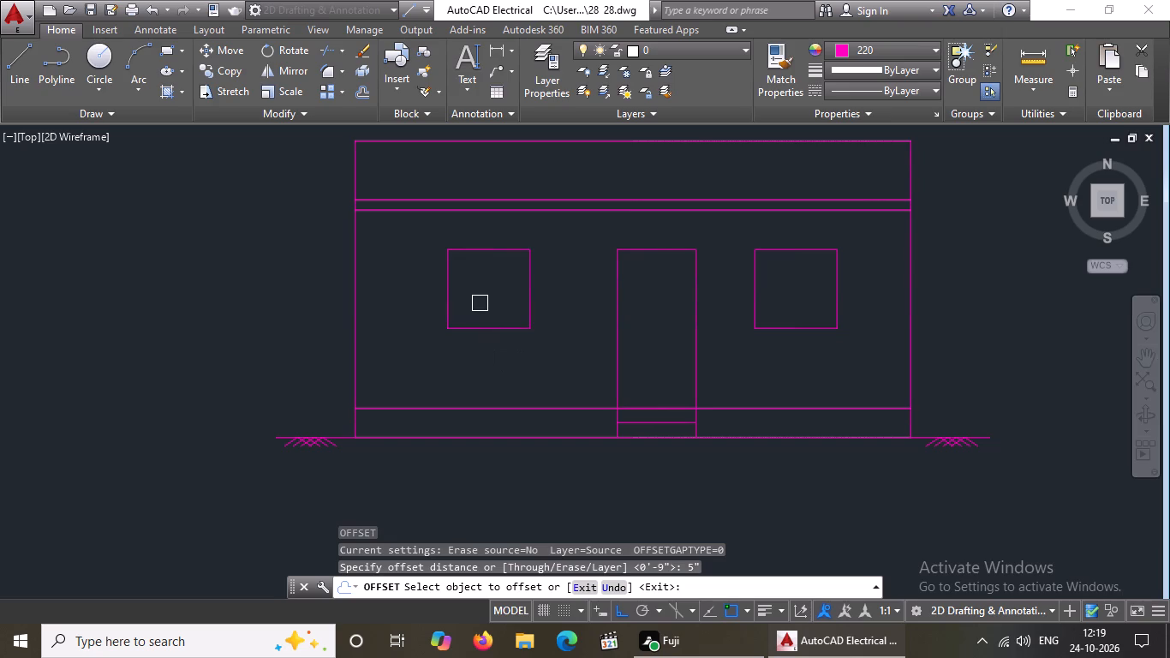
{"action": "left_click", "coordinate": [481, 330]}
{"action": "left_click", "coordinate": [481, 308]}
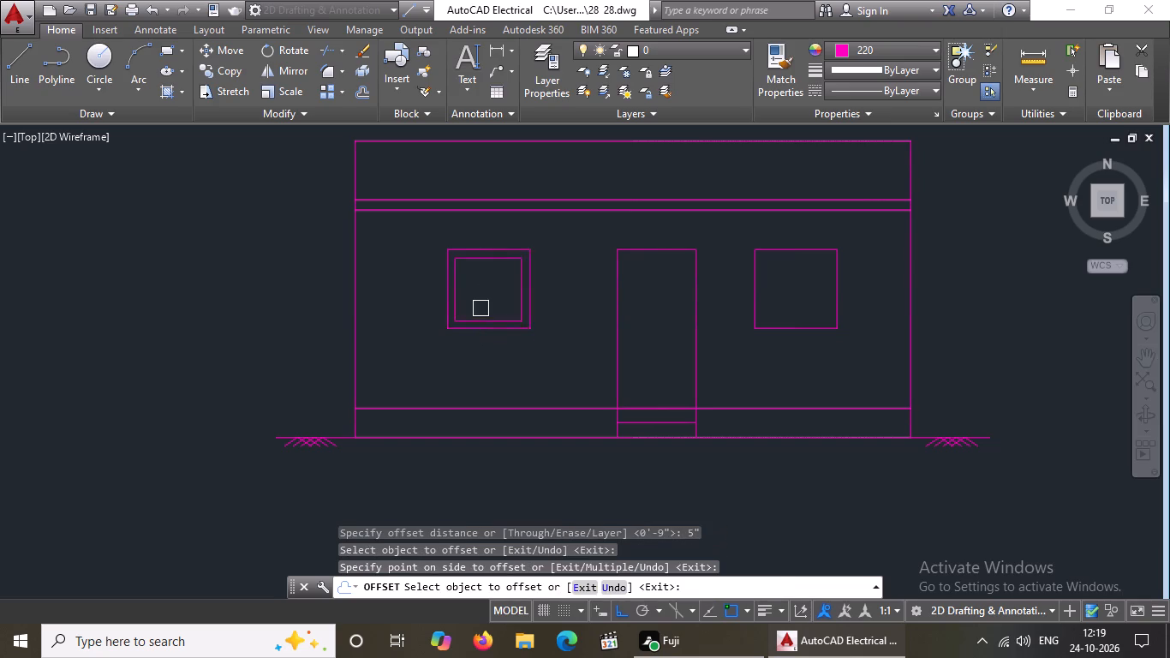
{"action": "left_click_drag", "start_coordinate": [788, 330], "coordinate": [788, 321]}
{"action": "left_click", "coordinate": [786, 302]}
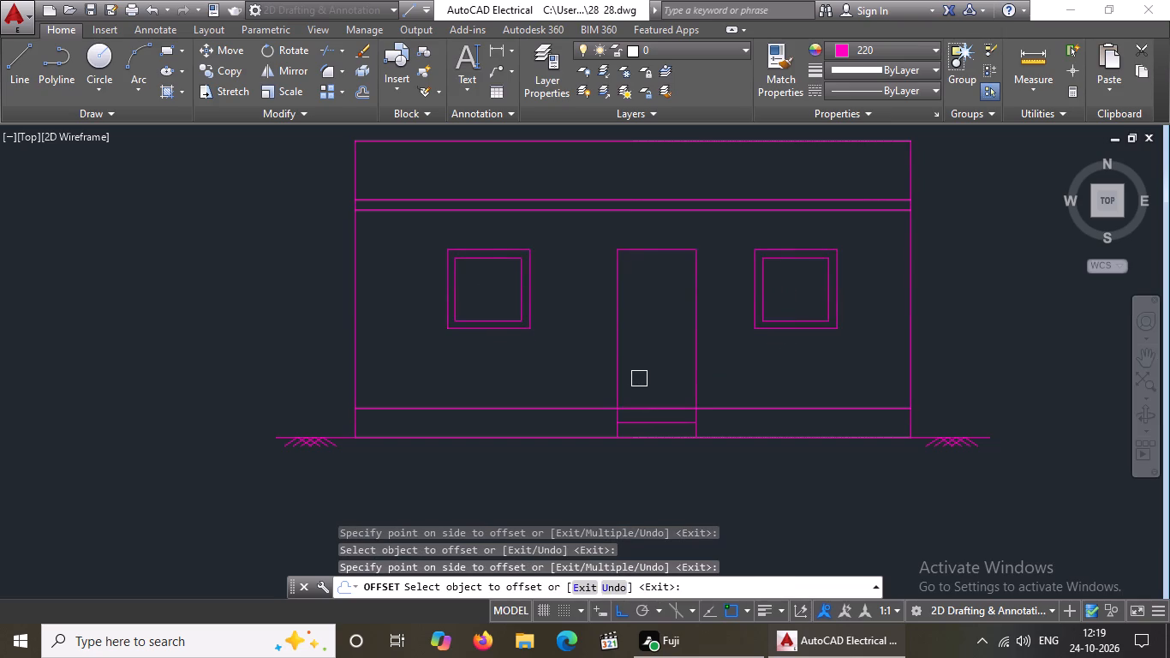
{"action": "left_click", "coordinate": [617, 363]}
{"action": "left_click", "coordinate": [648, 352]}
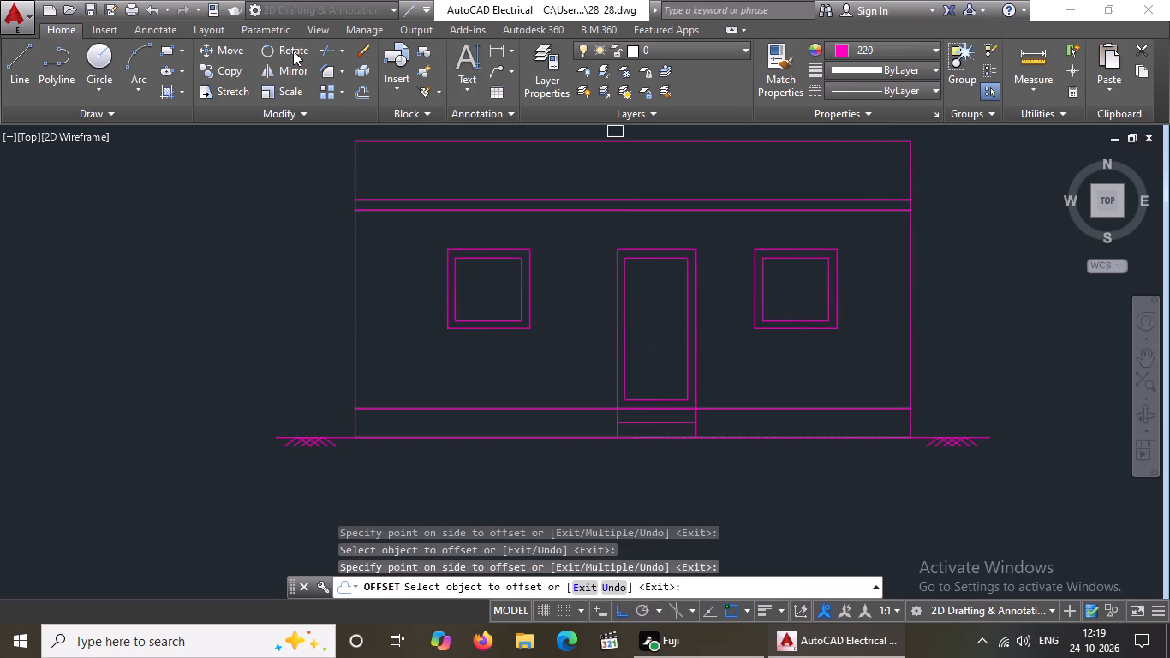
{"action": "key", "text": "Escape"}
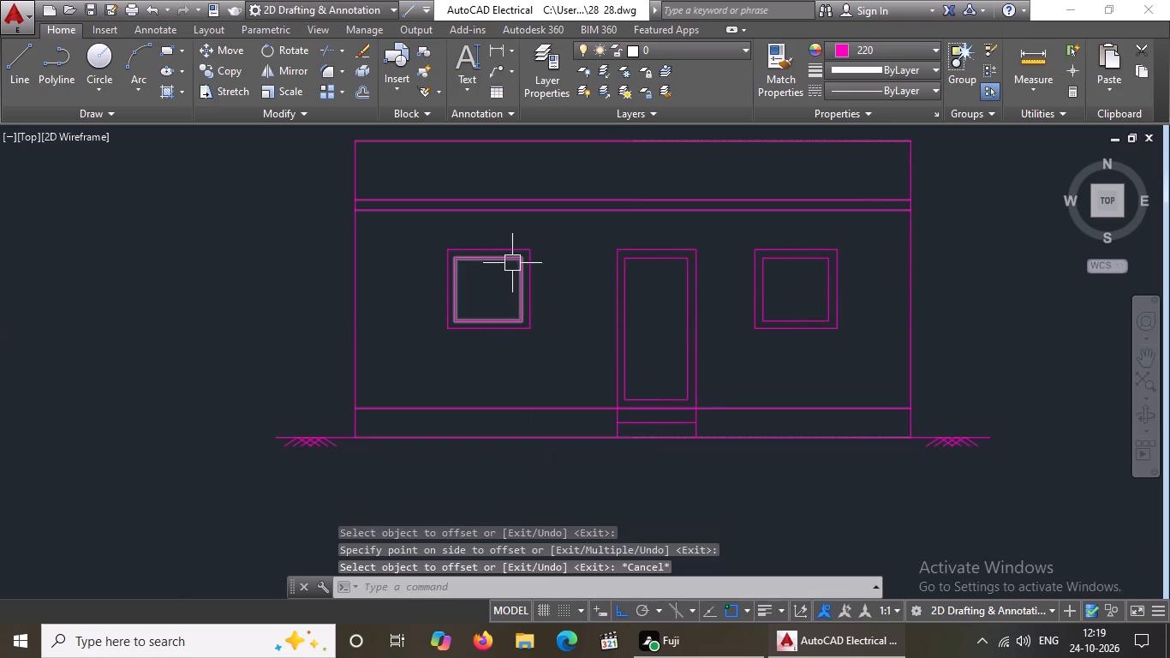
Draw a vertical centre line in each window from the inner frame's top midpoint to its bottom edge.
{"action": "scroll", "coordinate": [510, 256], "scroll_direction": "up", "scroll_amount": 1}
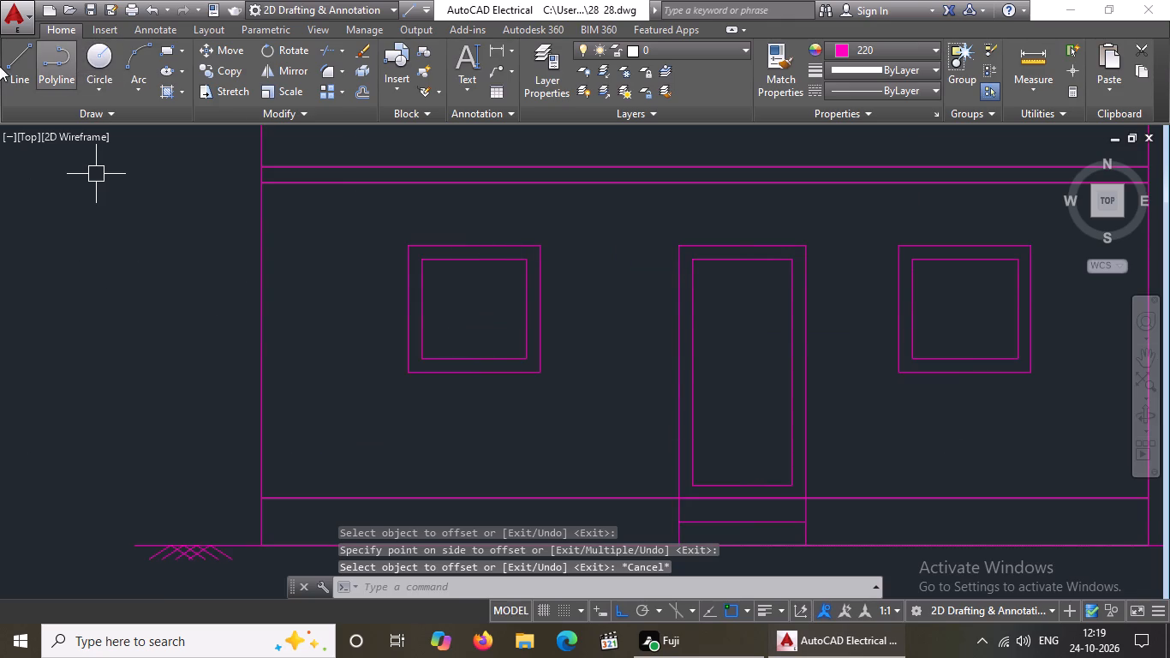
{"action": "left_click", "coordinate": [24, 66]}
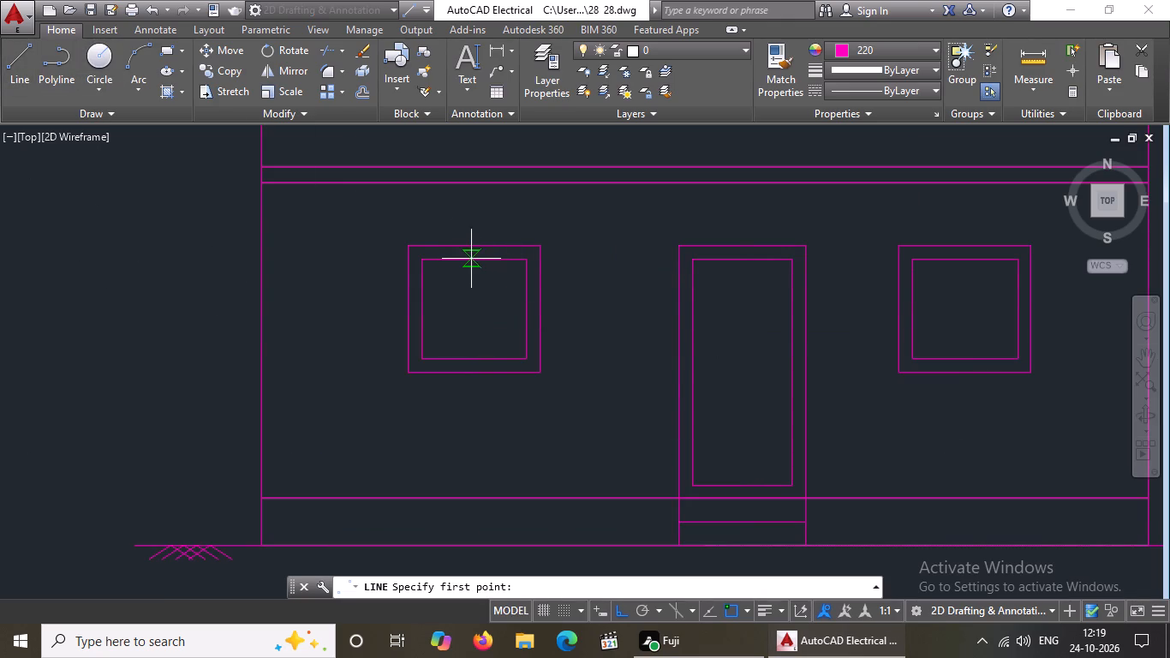
{"action": "left_click", "coordinate": [475, 259]}
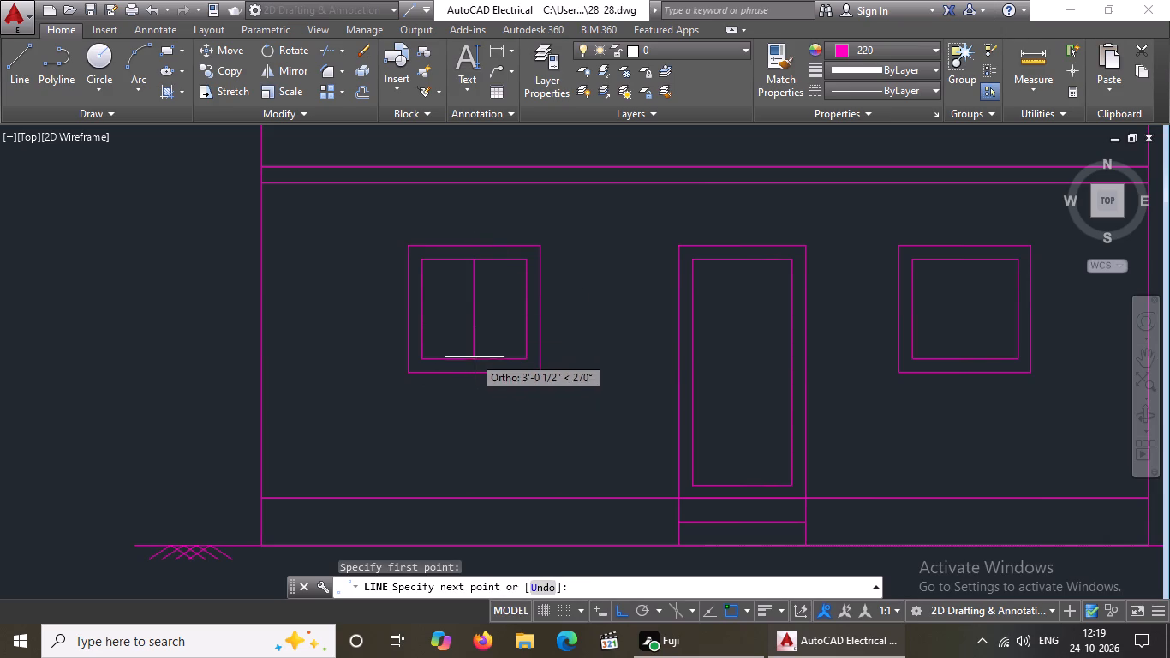
{"action": "left_click", "coordinate": [472, 354]}
{"action": "key", "text": "Escape"}
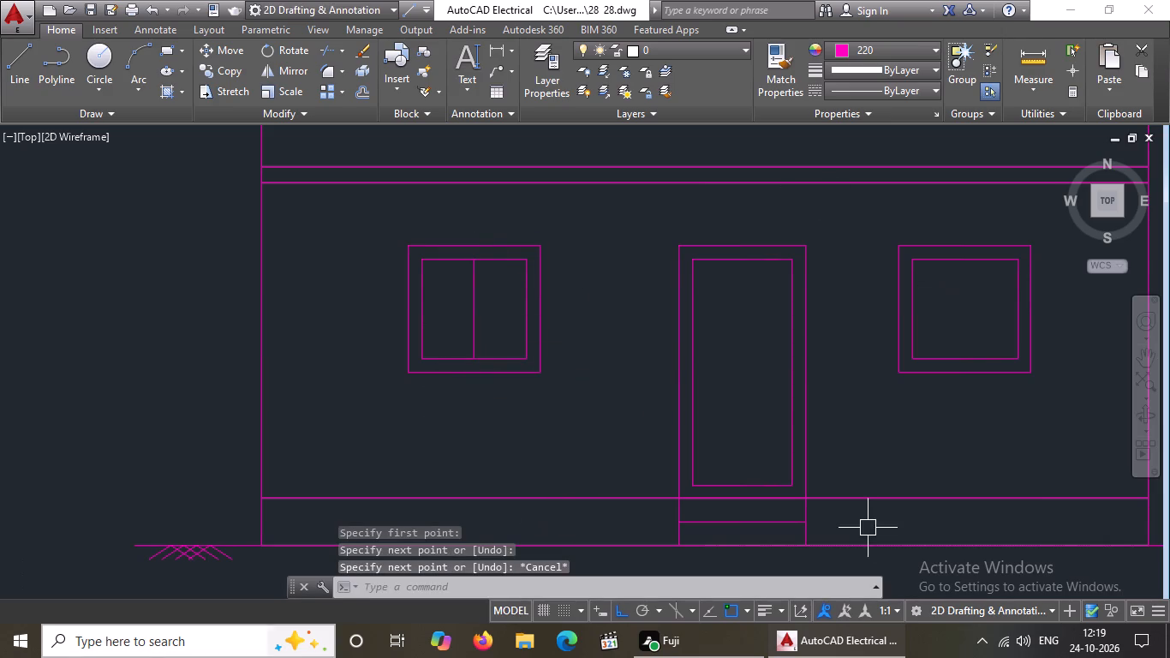
{"action": "key", "text": "l"}
{"action": "key", "text": "Return"}
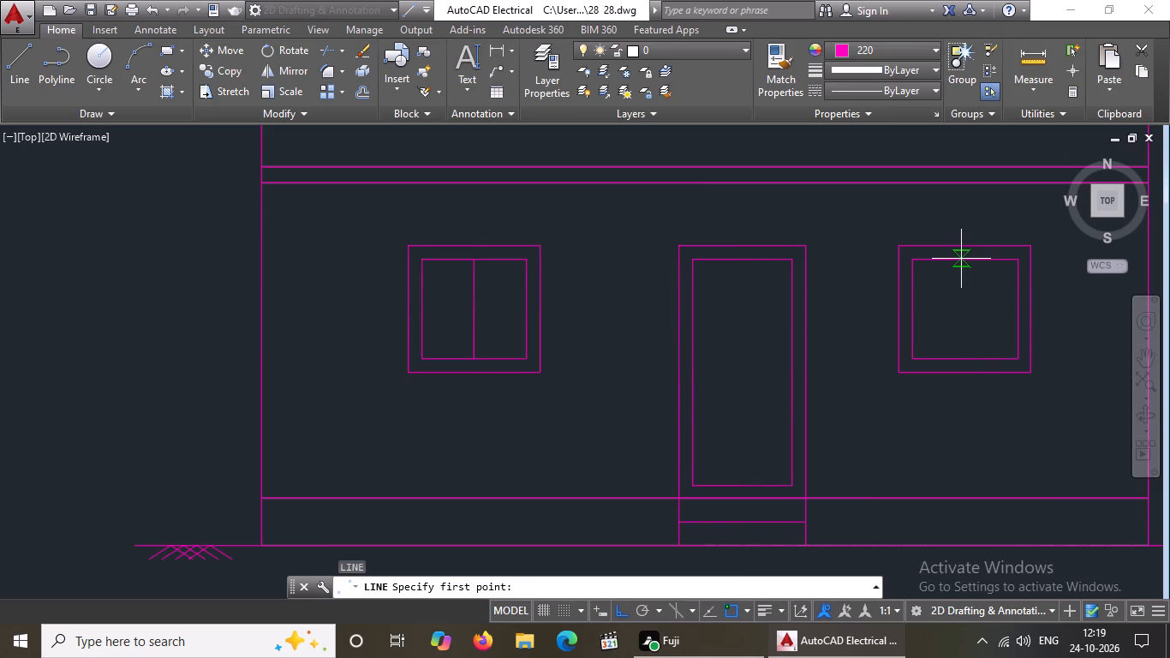
{"action": "left_click_drag", "start_coordinate": [964, 260], "coordinate": [961, 271]}
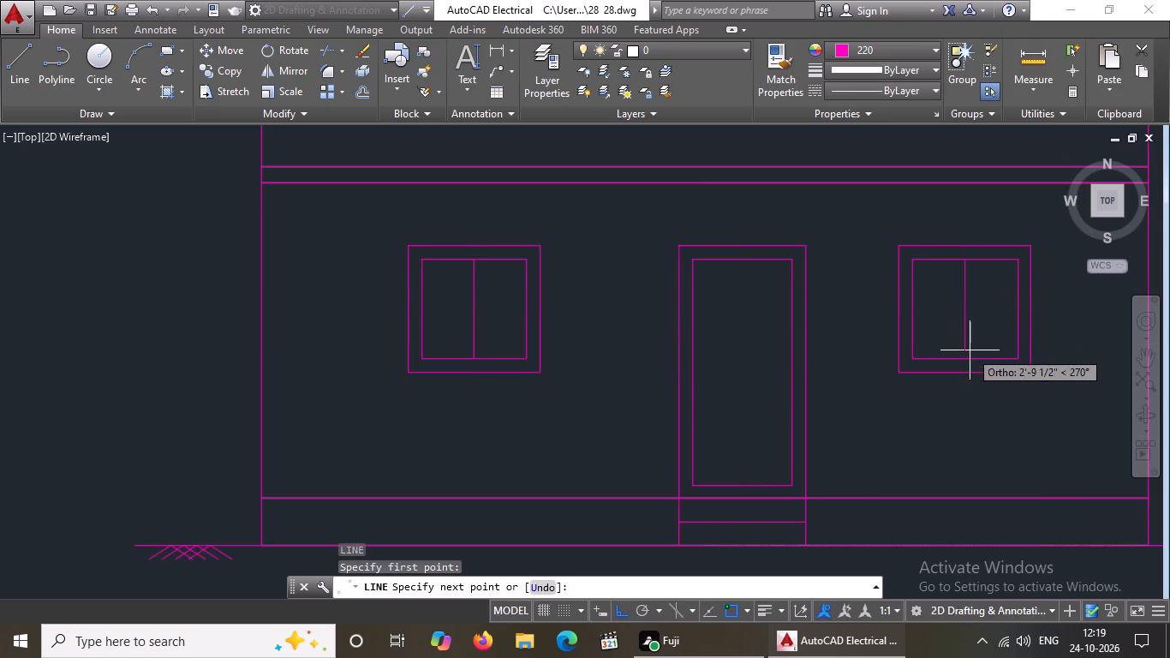
{"action": "left_click", "coordinate": [964, 364]}
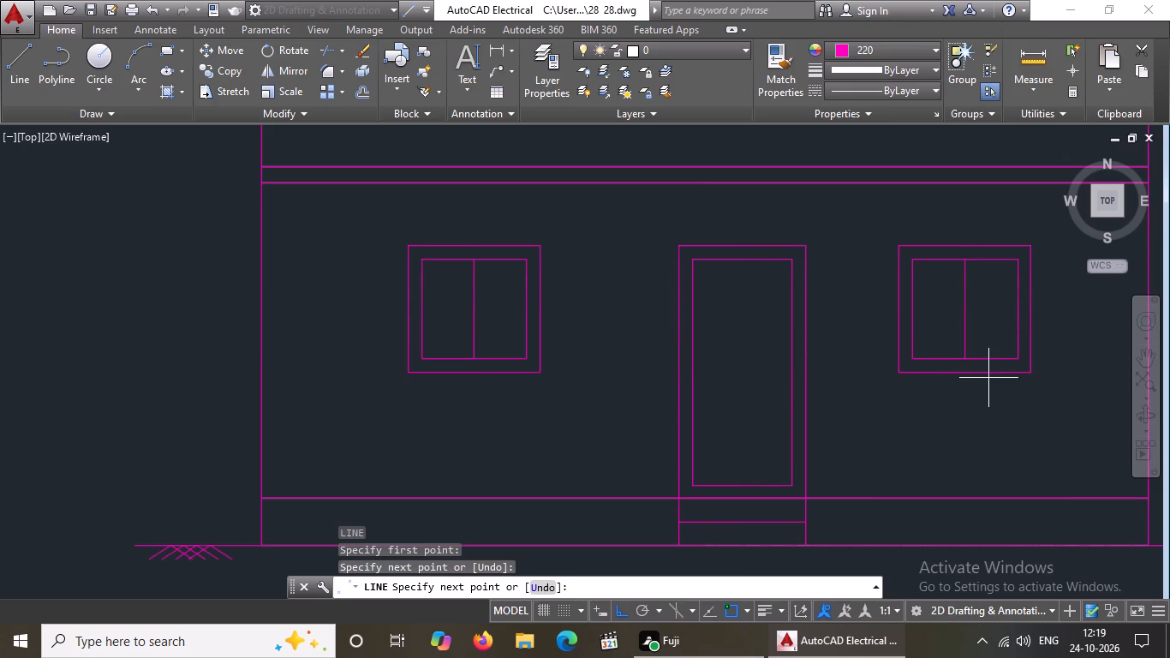
{"action": "key", "text": "Escape"}
Draw a line 10" right from the parapet's top left corner, continuing straight down to the upper slab line.
{"action": "scroll", "coordinate": [916, 368], "scroll_direction": "down", "scroll_amount": 3}
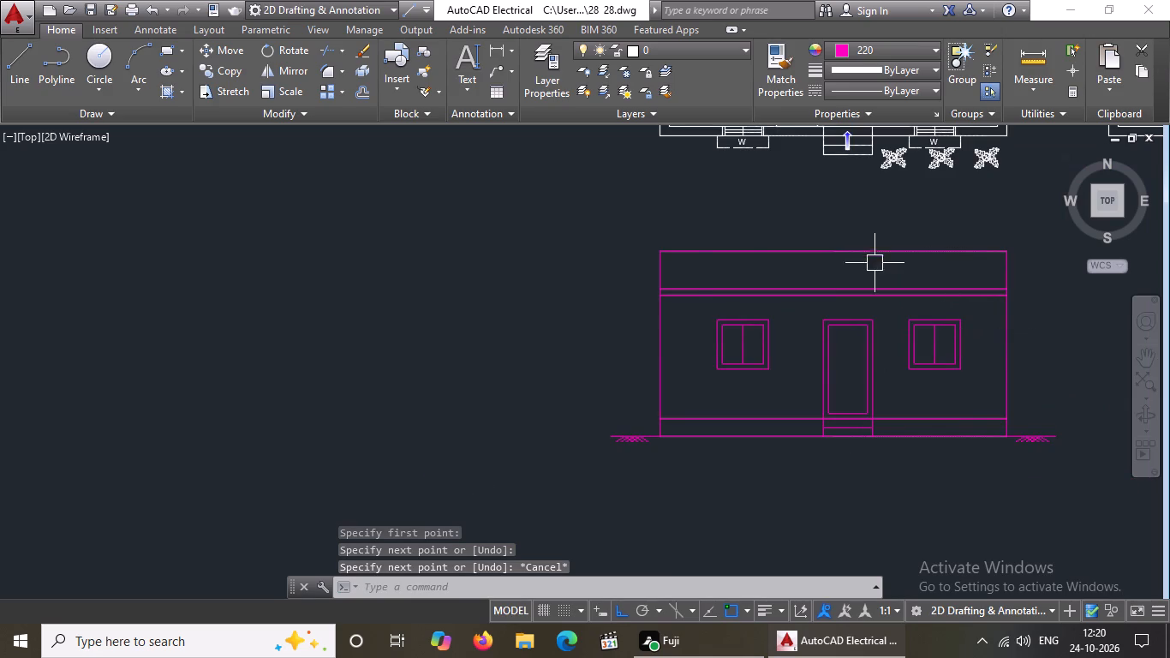
{"action": "scroll", "coordinate": [701, 266], "scroll_direction": "up", "scroll_amount": 2}
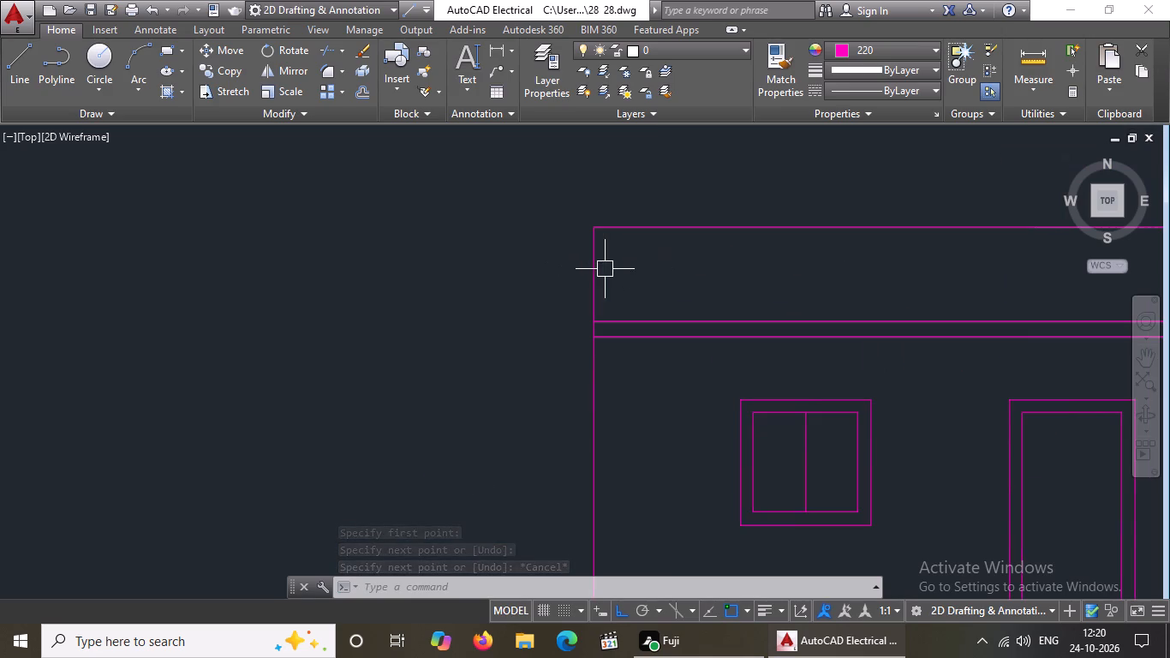
{"action": "left_click", "coordinate": [18, 64]}
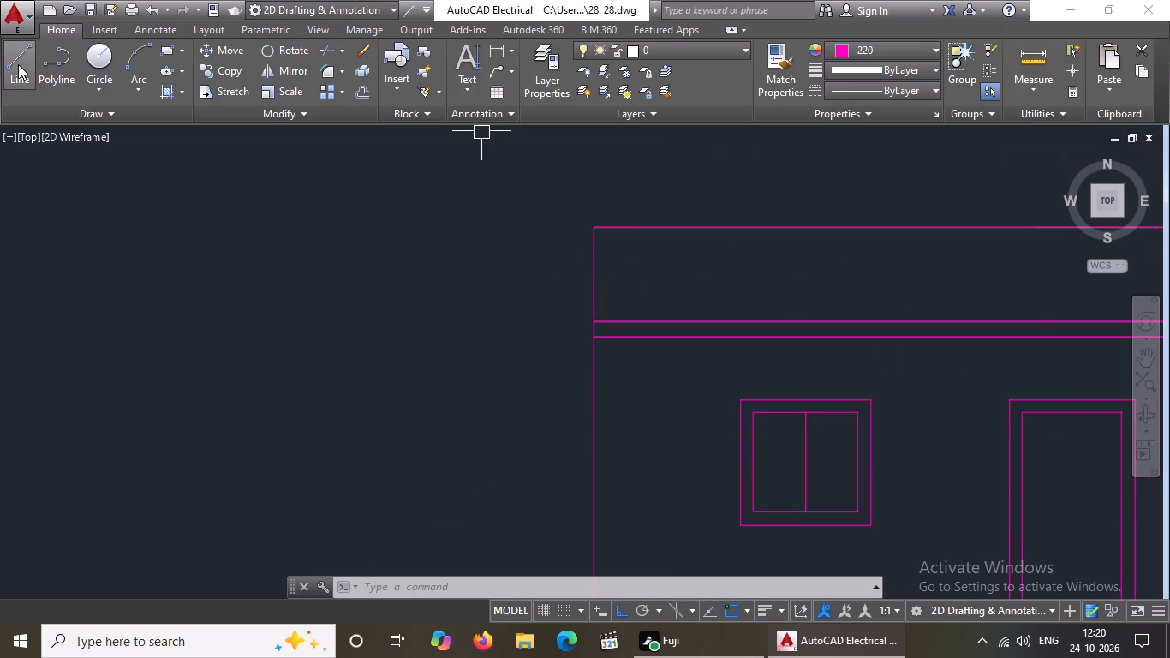
{"action": "left_click", "coordinate": [594, 235]}
{"action": "type", "text": "10\""}
{"action": "key", "text": "Return"}
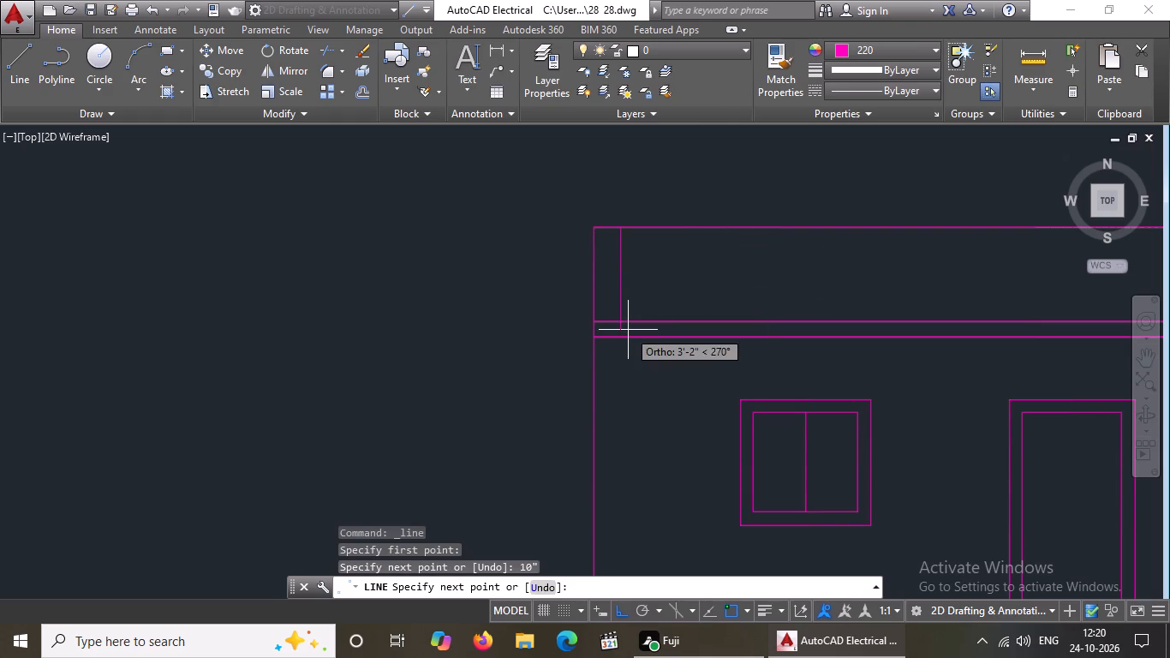
{"action": "left_click", "coordinate": [624, 322]}
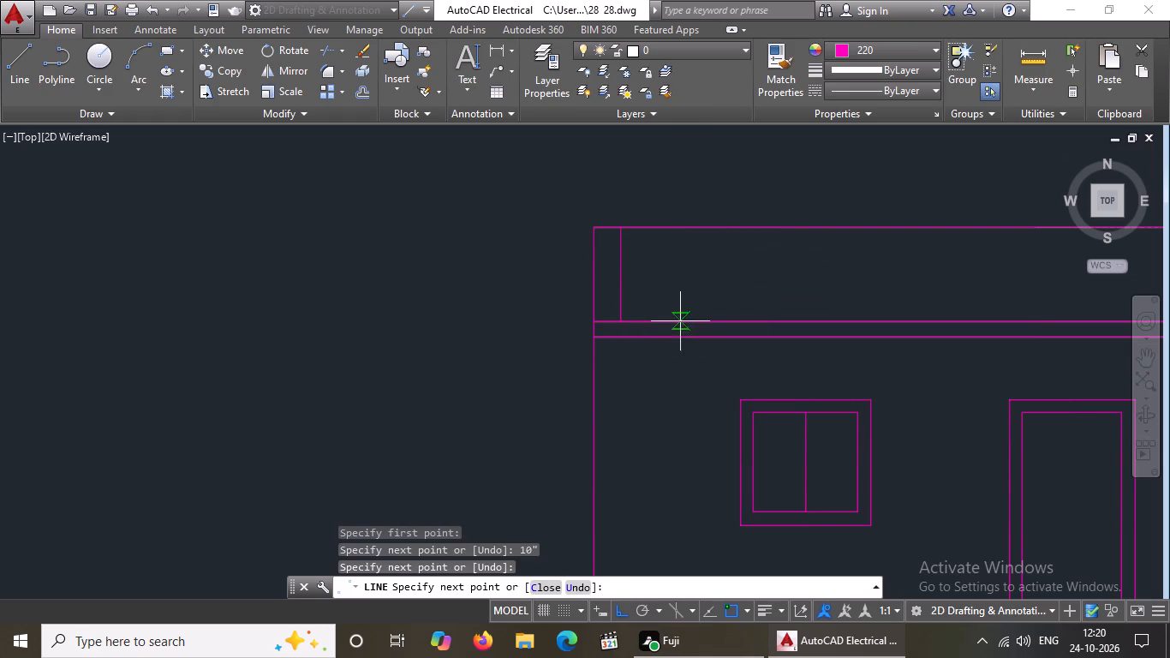
{"action": "scroll", "coordinate": [692, 318], "scroll_direction": "down", "scroll_amount": 3}
{"action": "key", "text": "Escape"}
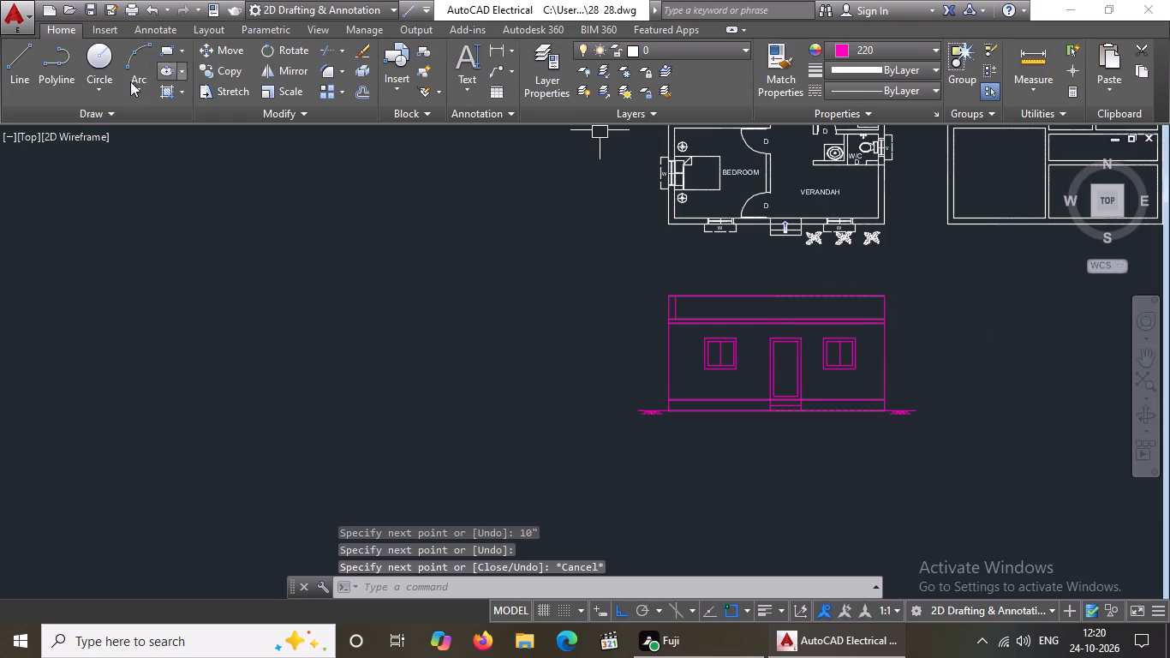
Draw a line 10" left from the parapet's top right corner, continuing straight down to the upper slab line.
{"action": "left_click", "coordinate": [23, 60]}
{"action": "scroll", "coordinate": [896, 308], "scroll_direction": "up", "scroll_amount": 3}
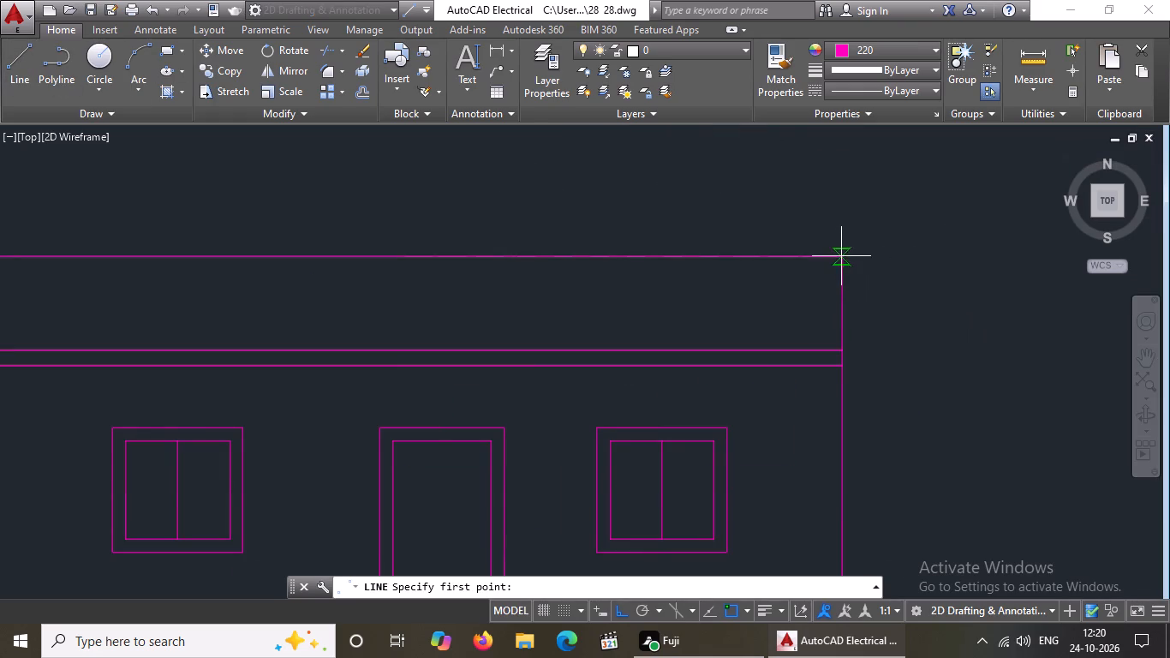
{"action": "left_click", "coordinate": [843, 260]}
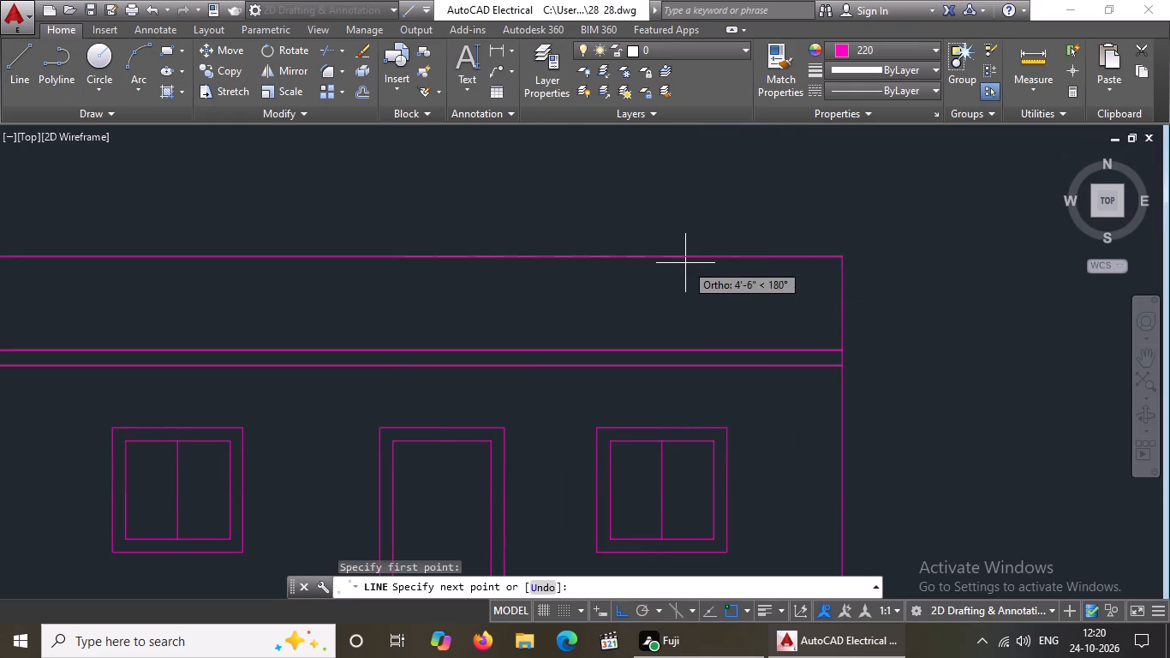
{"action": "type", "text": "10\""}
{"action": "key", "text": "Return"}
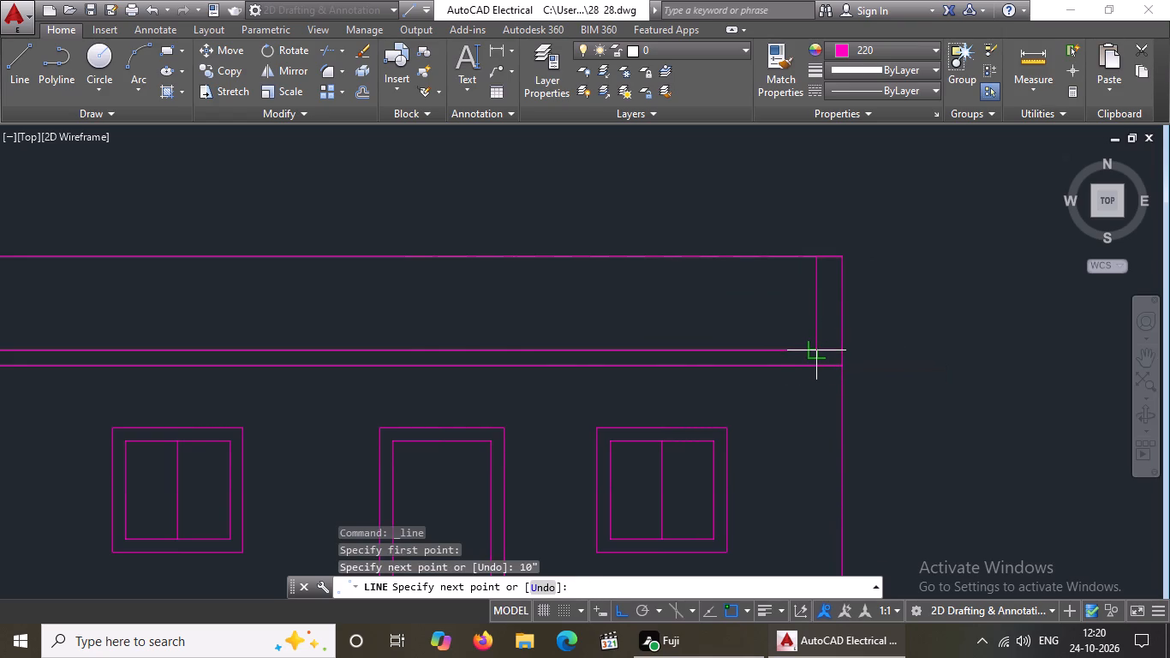
{"action": "left_click", "coordinate": [816, 349]}
{"action": "scroll", "coordinate": [829, 366], "scroll_direction": "down", "scroll_amount": 3}
{"action": "key", "text": "Escape"}
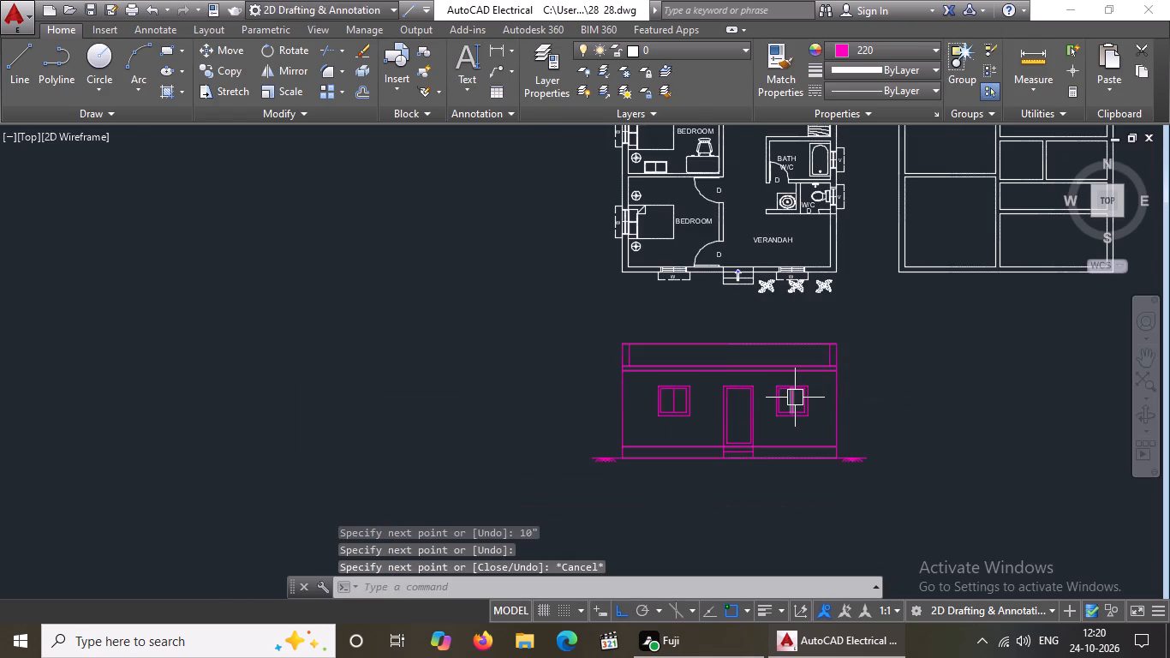
Change the colour of the ground hatch mark under the left ground line extension to Cyan.
{"action": "scroll", "coordinate": [782, 448], "scroll_direction": "up", "scroll_amount": 2}
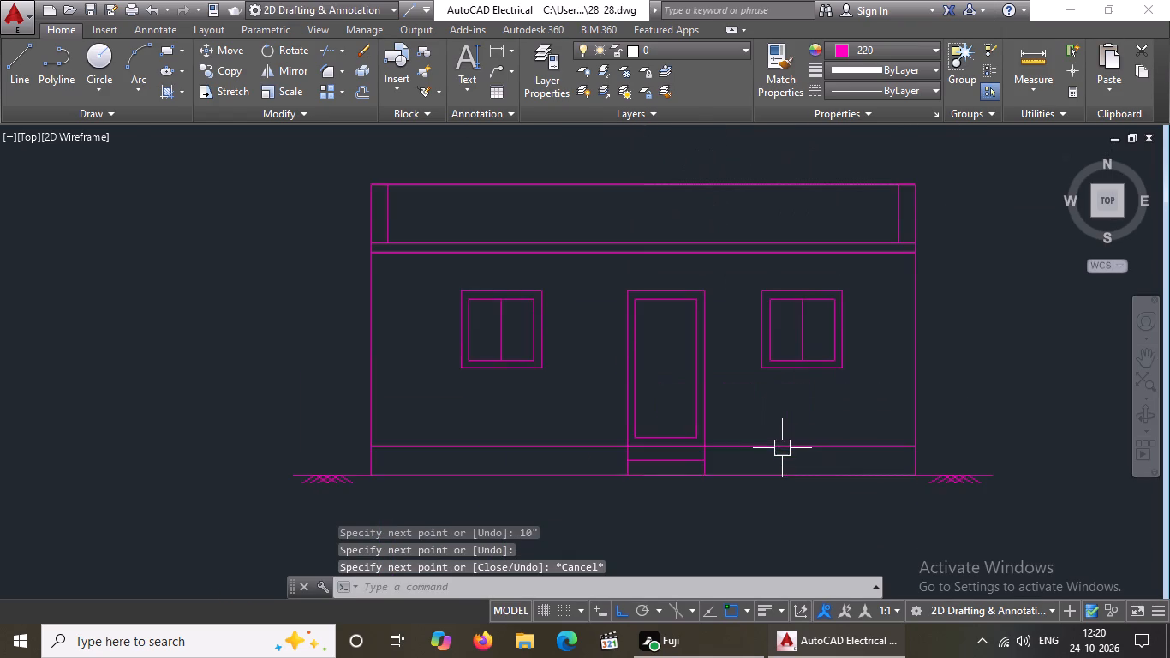
{"action": "scroll", "coordinate": [469, 535], "scroll_direction": "up", "scroll_amount": 2}
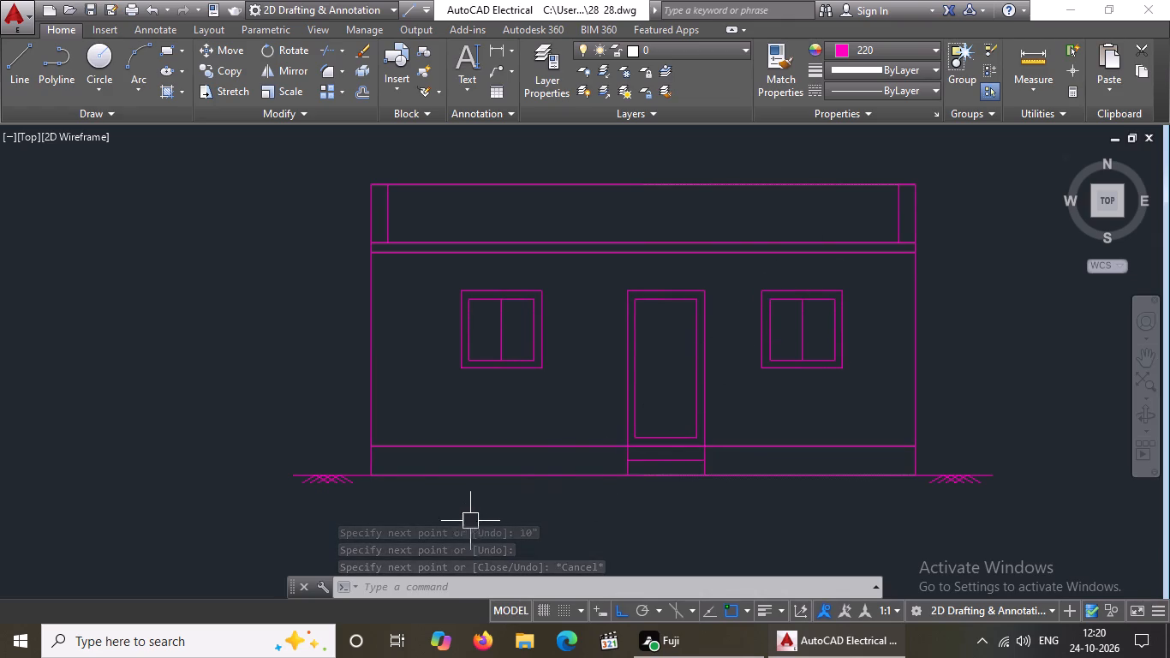
{"action": "scroll", "coordinate": [374, 506], "scroll_direction": "up", "scroll_amount": 3}
{"action": "scroll", "coordinate": [372, 466], "scroll_direction": "down", "scroll_amount": 5}
{"action": "scroll", "coordinate": [377, 486], "scroll_direction": "up", "scroll_amount": 3}
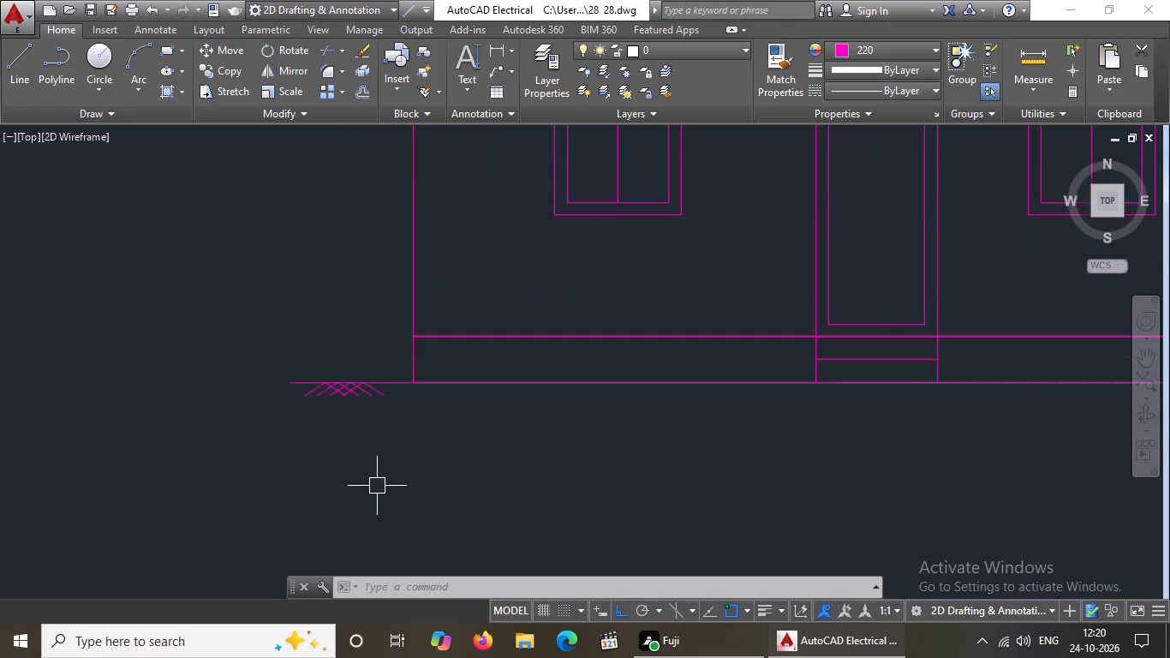
{"action": "left_click", "coordinate": [295, 364]}
{"action": "left_click", "coordinate": [393, 434]}
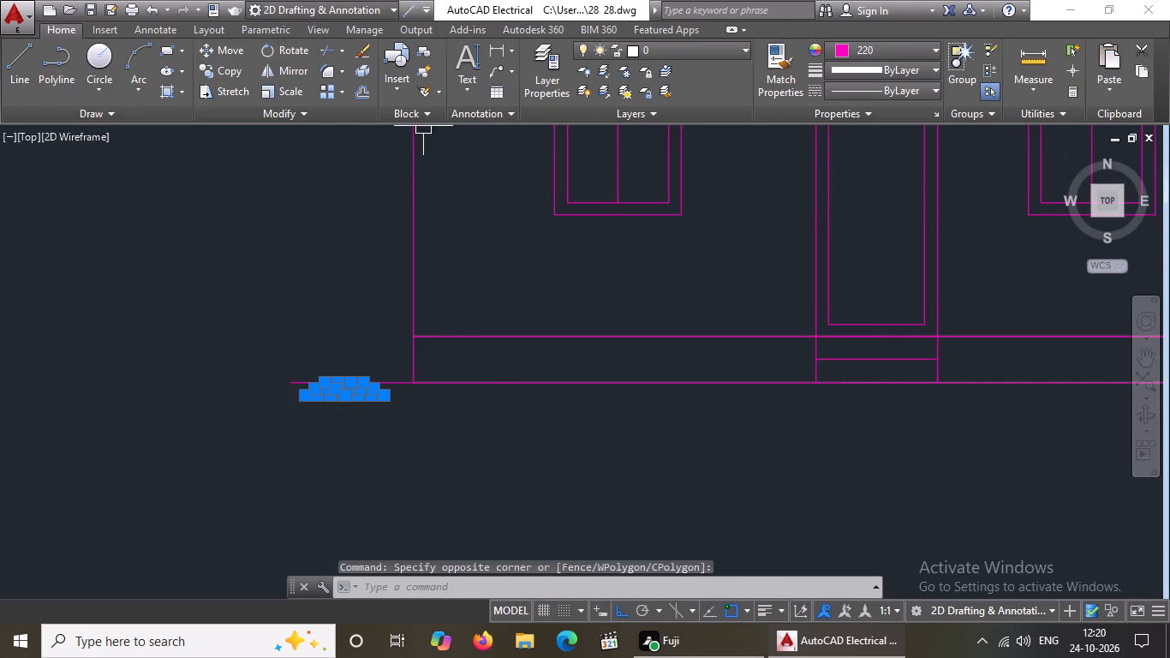
{"action": "left_click", "coordinate": [887, 43]}
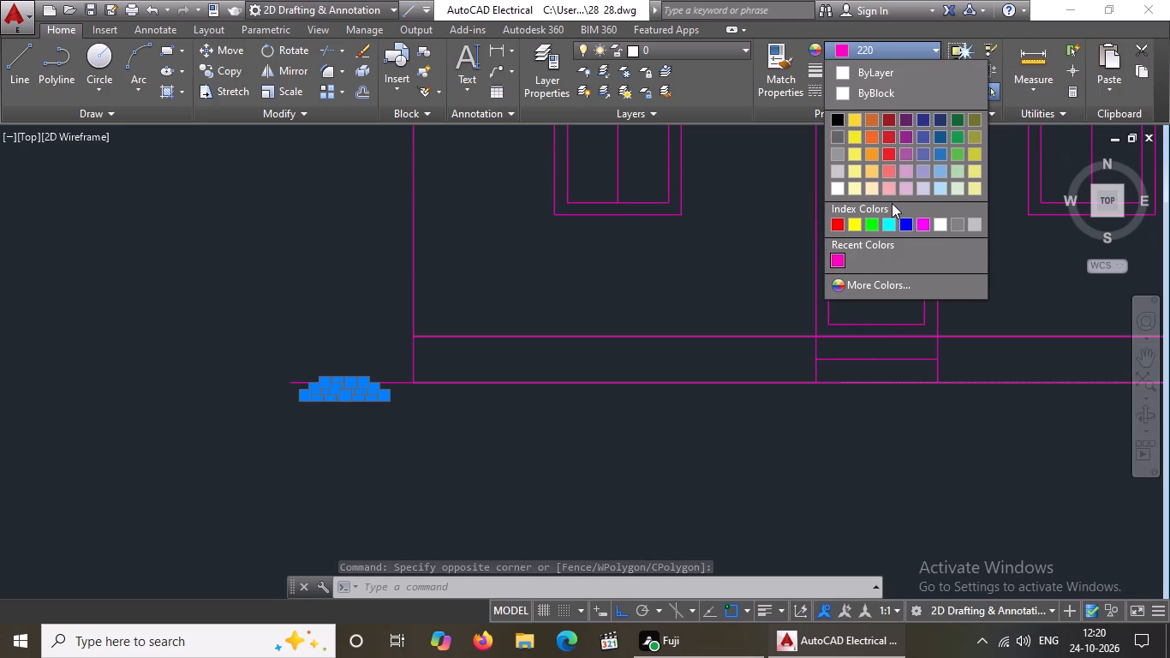
{"action": "left_click", "coordinate": [891, 218]}
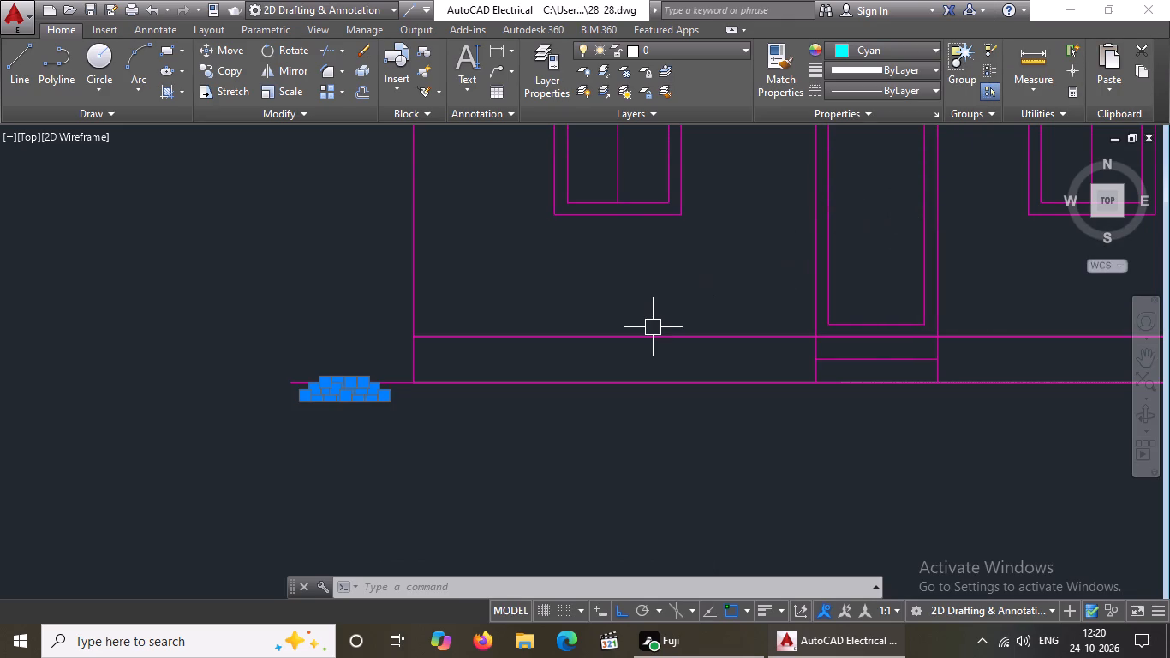
{"action": "key", "text": "Escape"}
Change the colour of the ground hatch mark under the right ground line extension to Cyan.
{"action": "scroll", "coordinate": [645, 396], "scroll_direction": "down", "scroll_amount": 3}
{"action": "scroll", "coordinate": [818, 394], "scroll_direction": "up", "scroll_amount": 4}
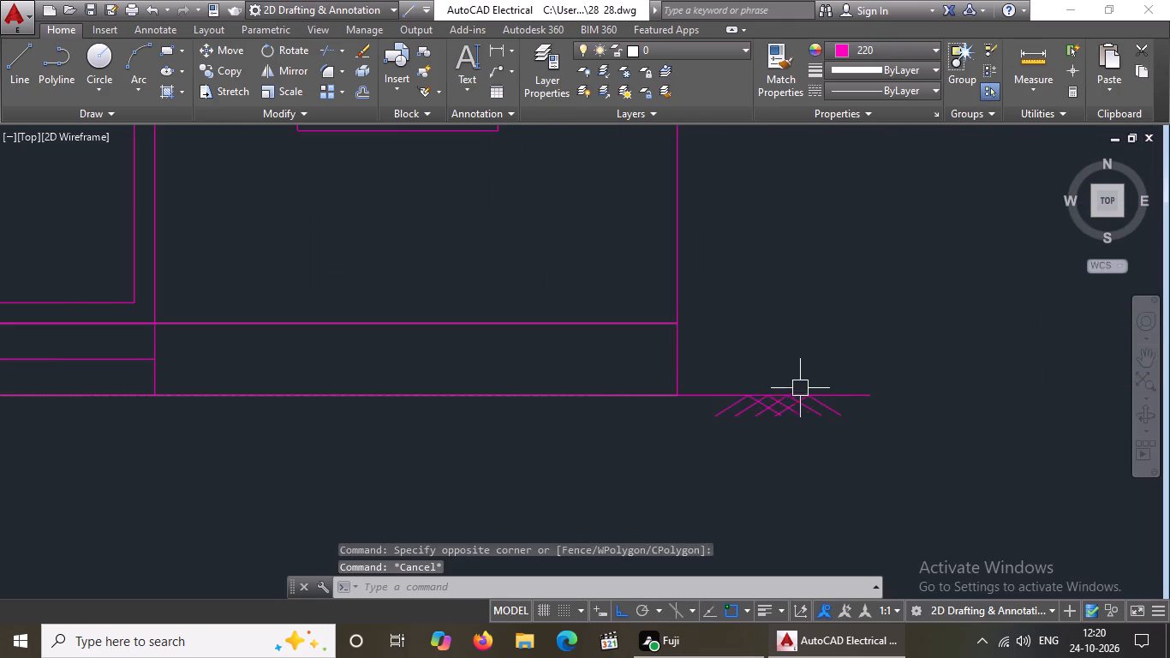
{"action": "left_click_drag", "start_coordinate": [699, 378], "coordinate": [704, 386]}
{"action": "left_click", "coordinate": [845, 446]}
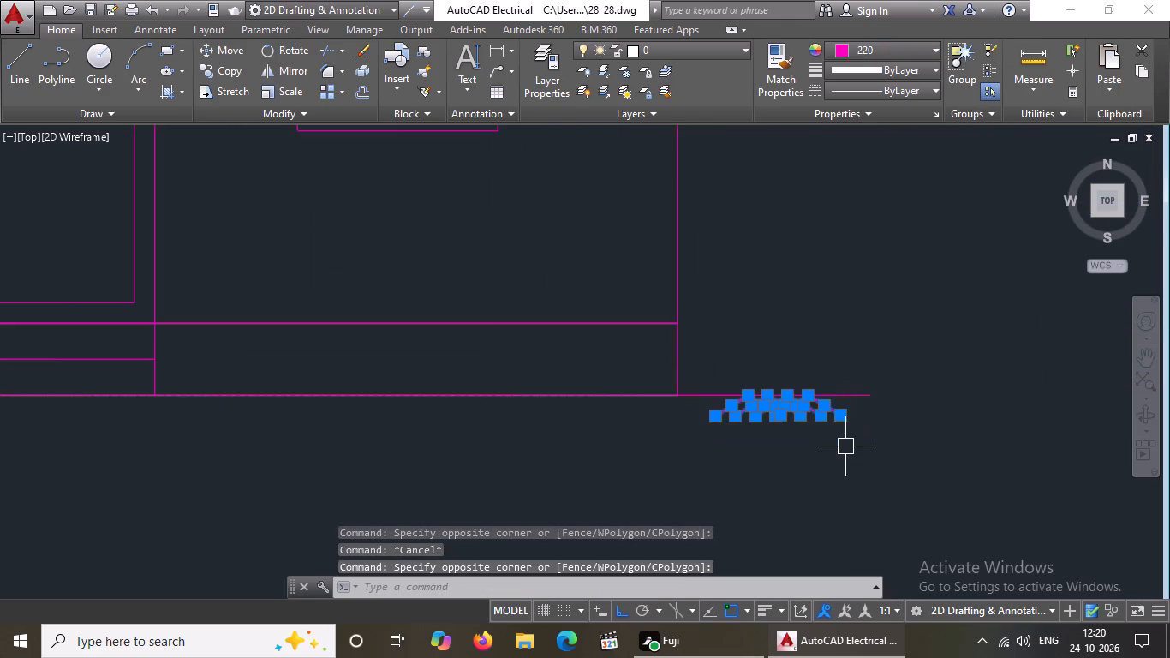
{"action": "left_click_drag", "start_coordinate": [854, 50], "coordinate": [852, 59]}
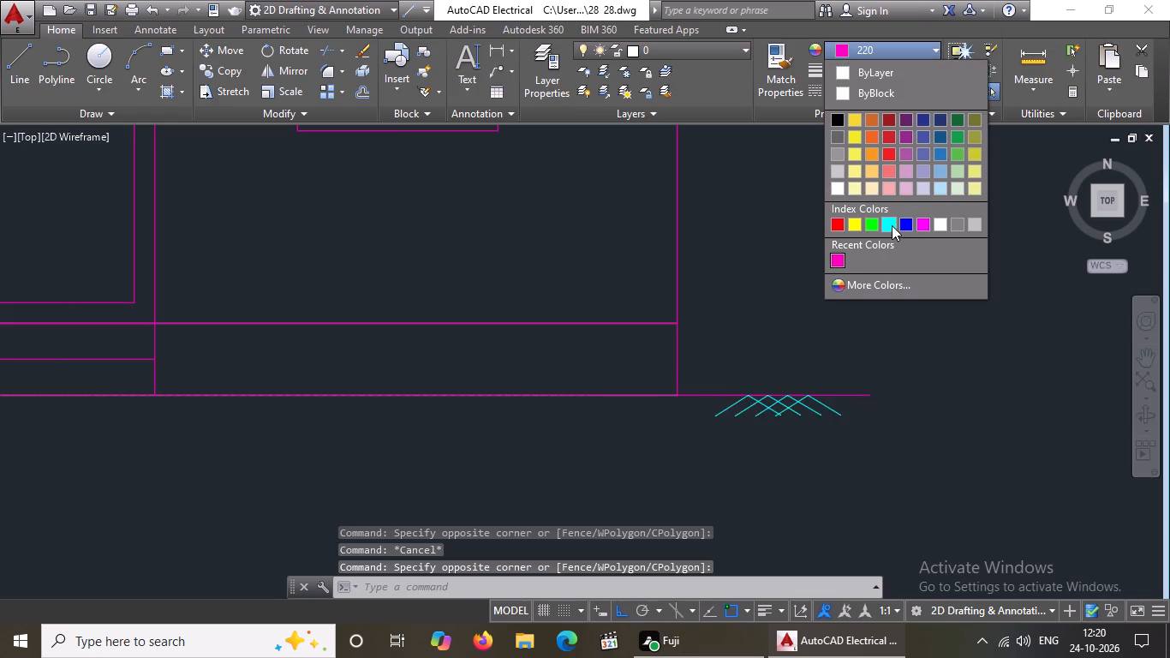
{"action": "left_click", "coordinate": [891, 224]}
{"action": "key", "text": "Escape"}
Hatch the plinth bands on both sides of the door steps with the AR-CONC pattern at scale 2 in Cyan.
{"action": "scroll", "coordinate": [806, 288], "scroll_direction": "down", "scroll_amount": 3}
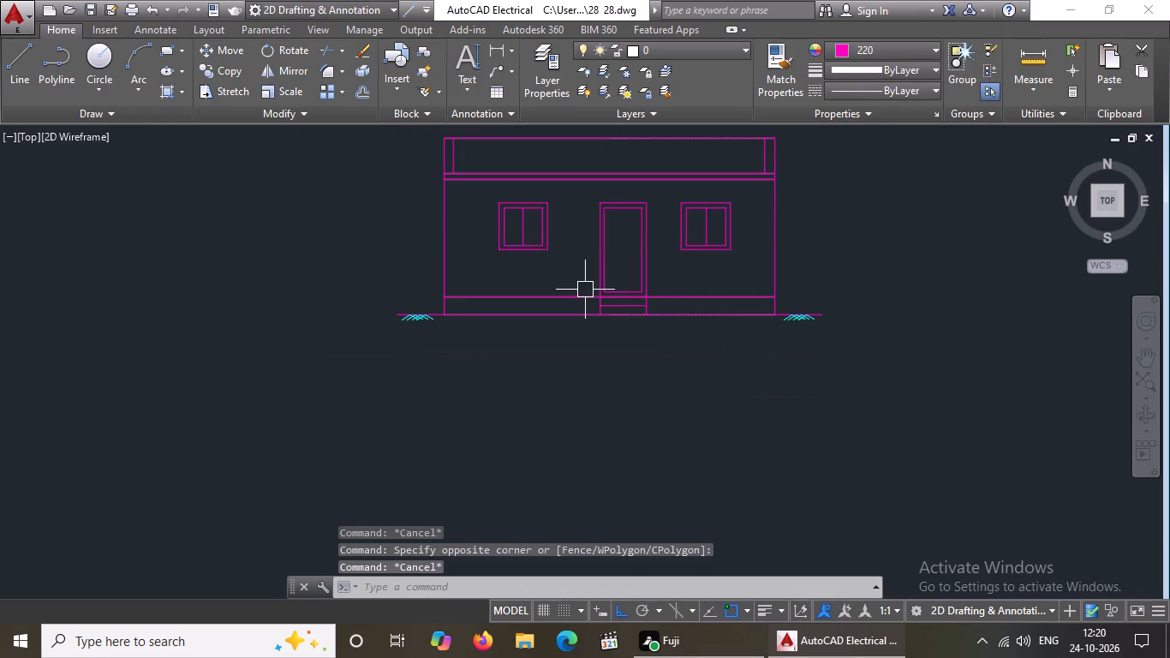
{"action": "scroll", "coordinate": [586, 290], "scroll_direction": "up", "scroll_amount": 2}
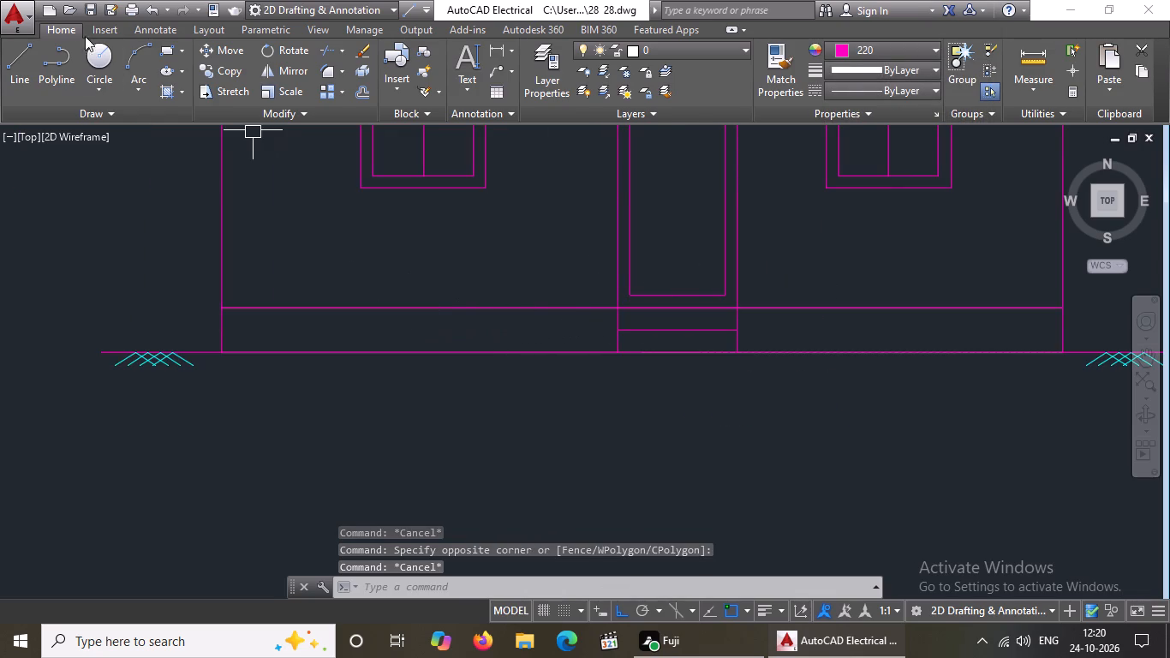
{"action": "left_click", "coordinate": [185, 93]}
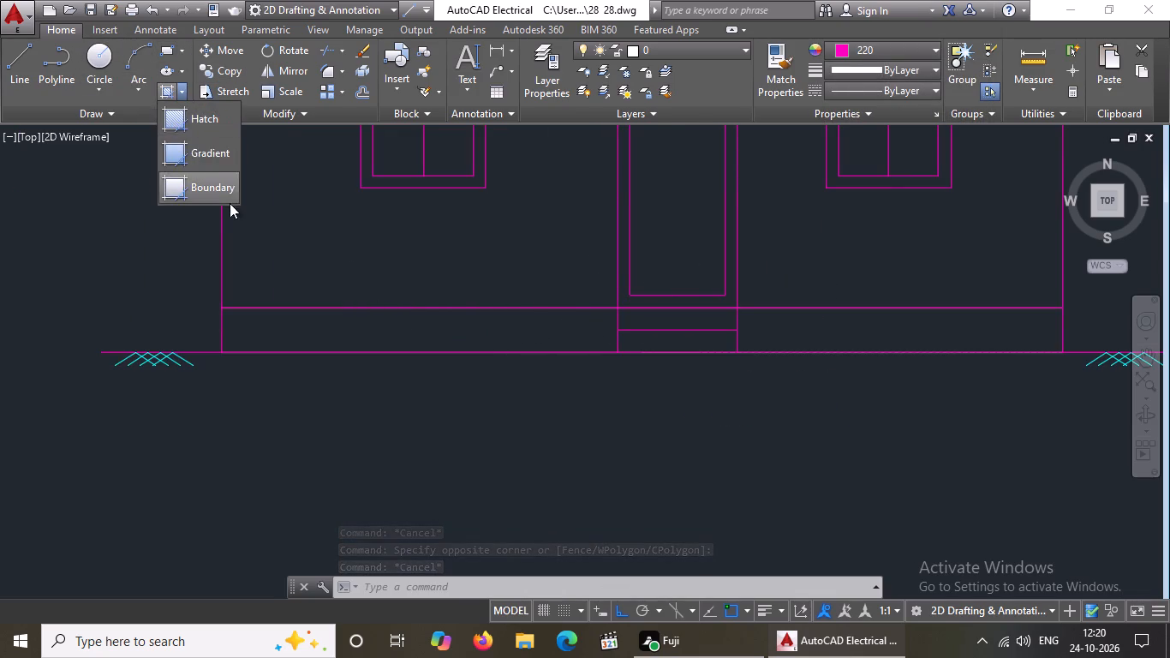
{"action": "left_click", "coordinate": [202, 123]}
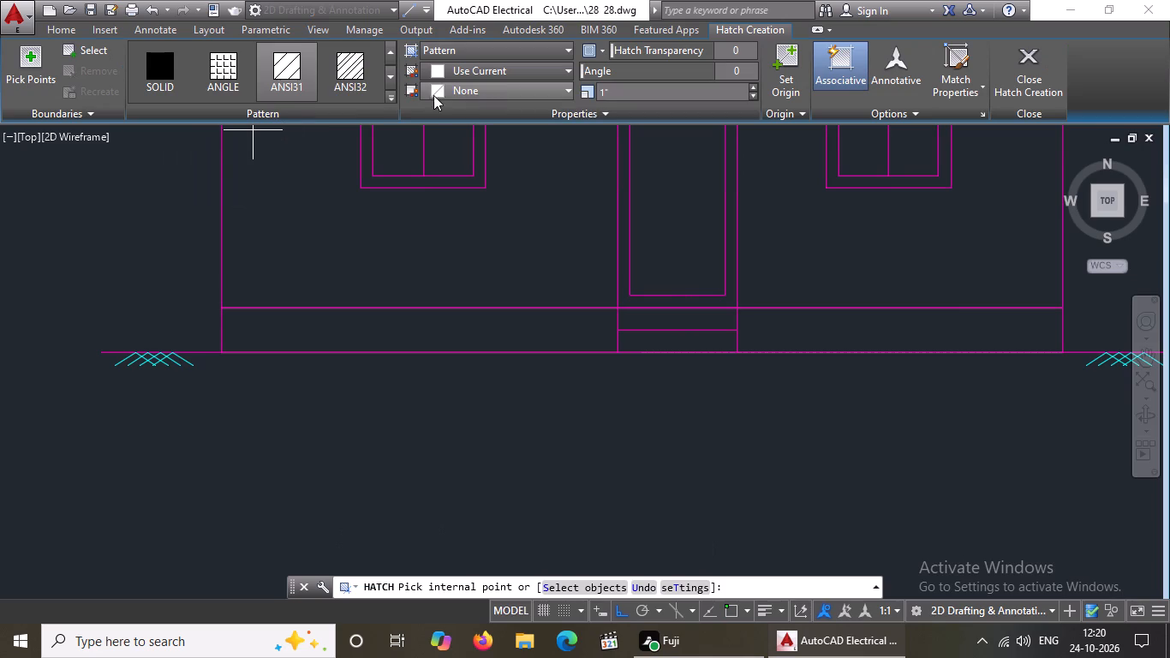
{"action": "scroll", "coordinate": [288, 84], "scroll_direction": "up", "scroll_amount": 2}
{"action": "scroll", "coordinate": [290, 81], "scroll_direction": "down", "scroll_amount": 3}
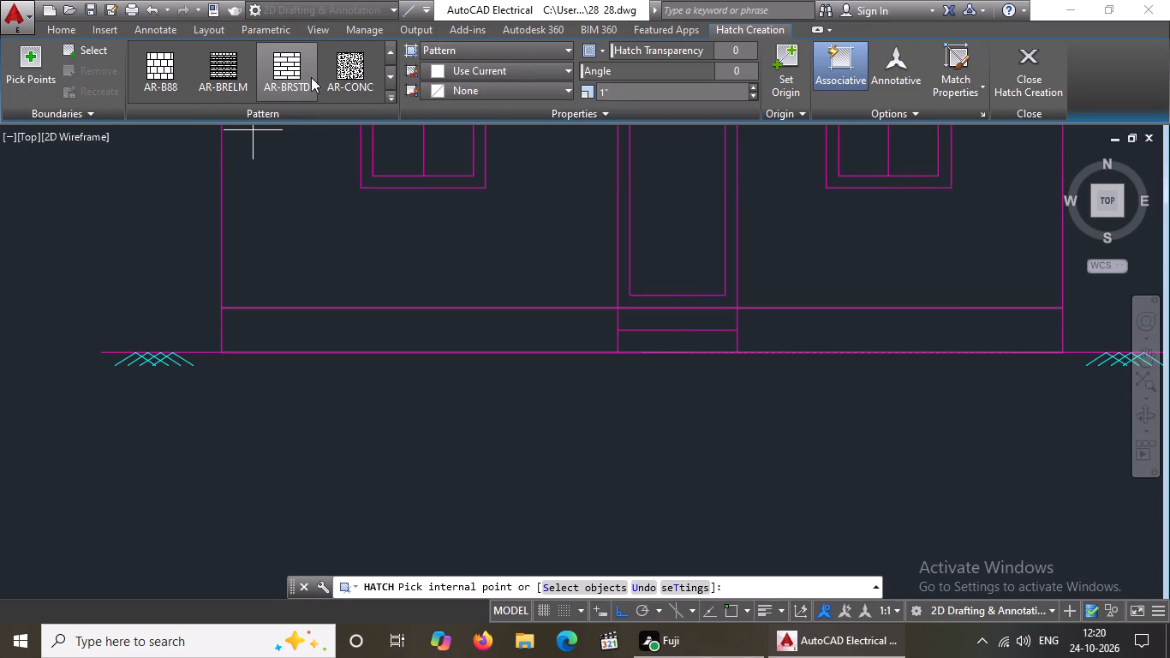
{"action": "left_click", "coordinate": [341, 71]}
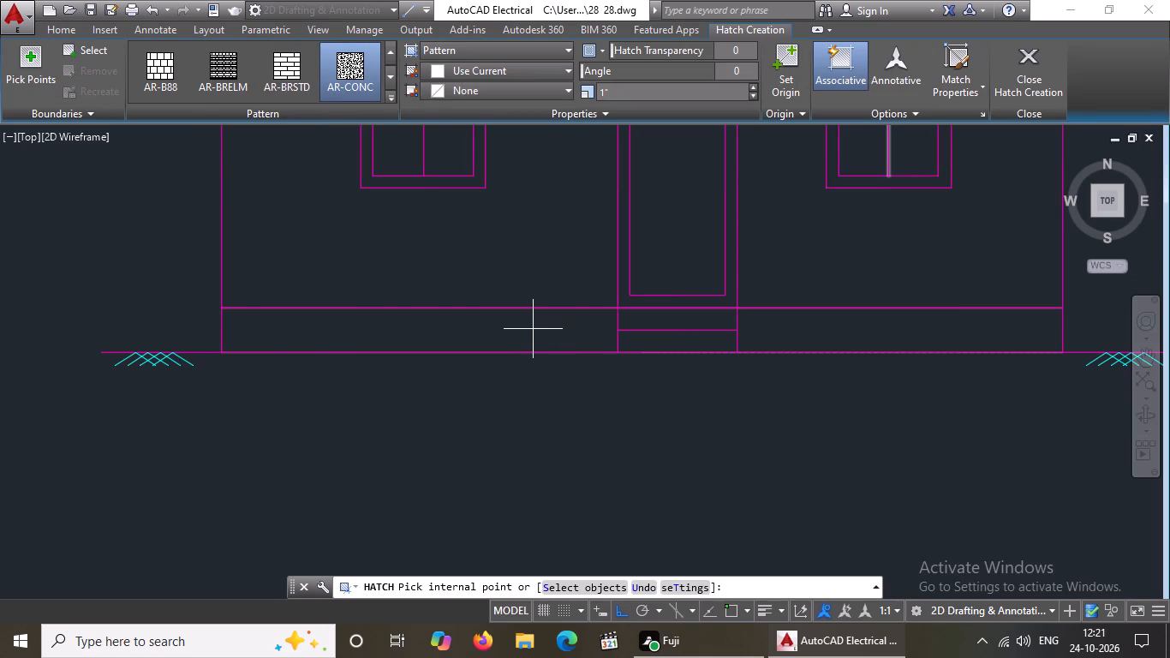
{"action": "left_click", "coordinate": [533, 326]}
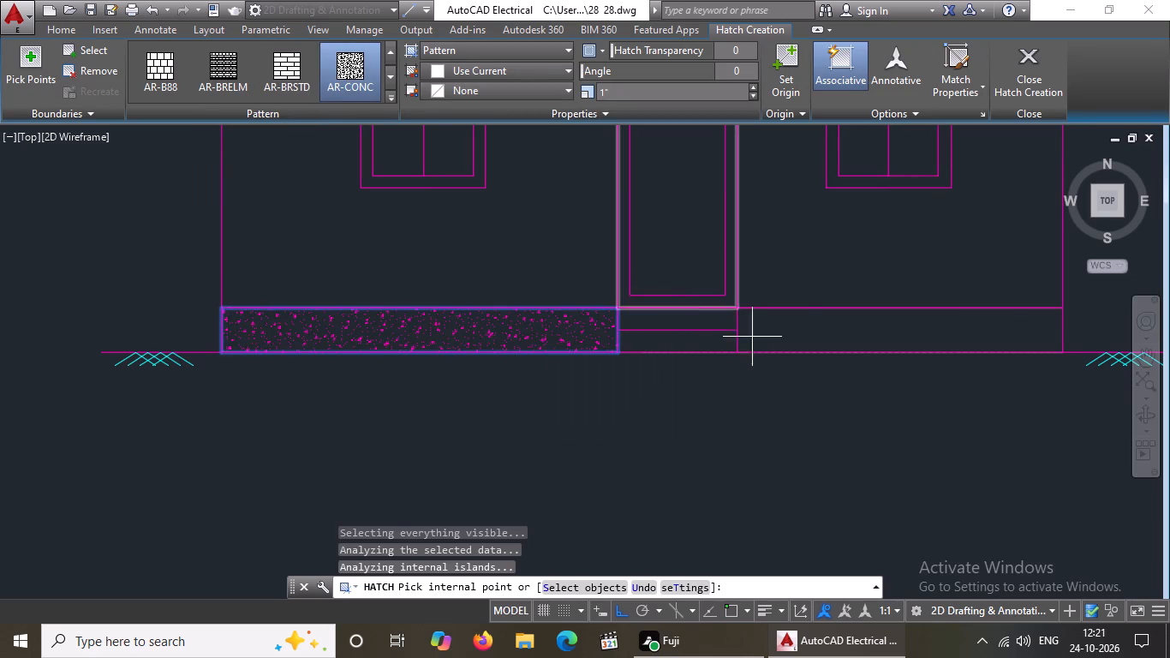
{"action": "left_click", "coordinate": [790, 331]}
{"action": "left_click", "coordinate": [628, 97]}
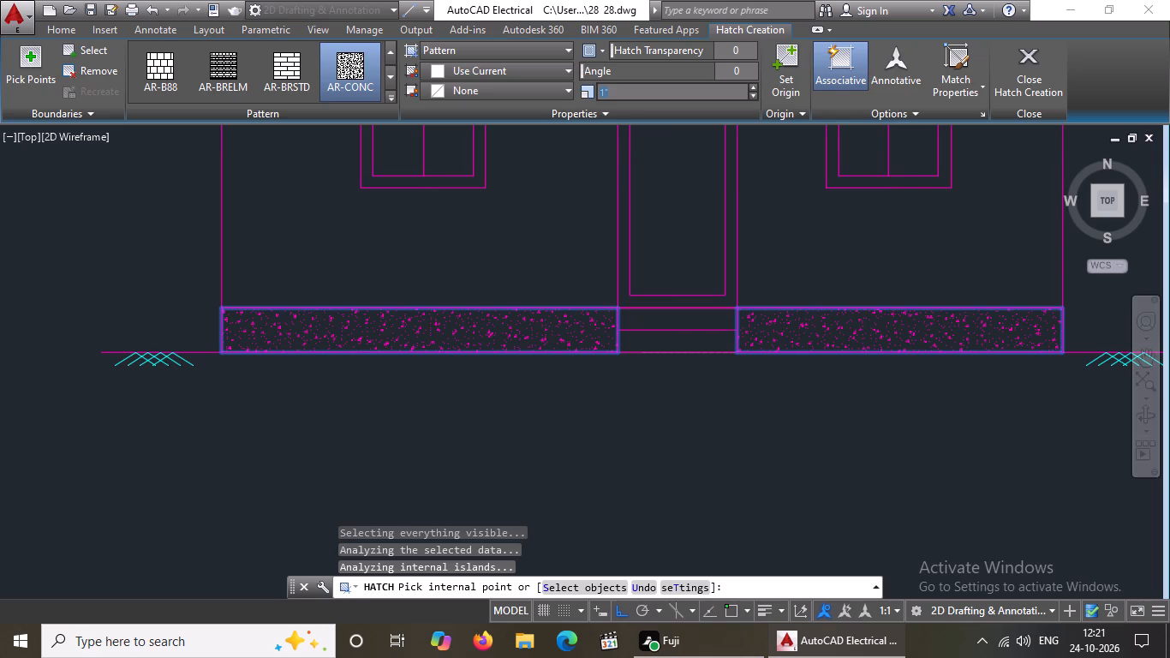
{"action": "key", "text": "BackSpace"}
{"action": "key", "text": "BackSpace"}
{"action": "key", "text": "BackSpace"}
{"action": "key", "text": "2"}
{"action": "key", "text": "Return"}
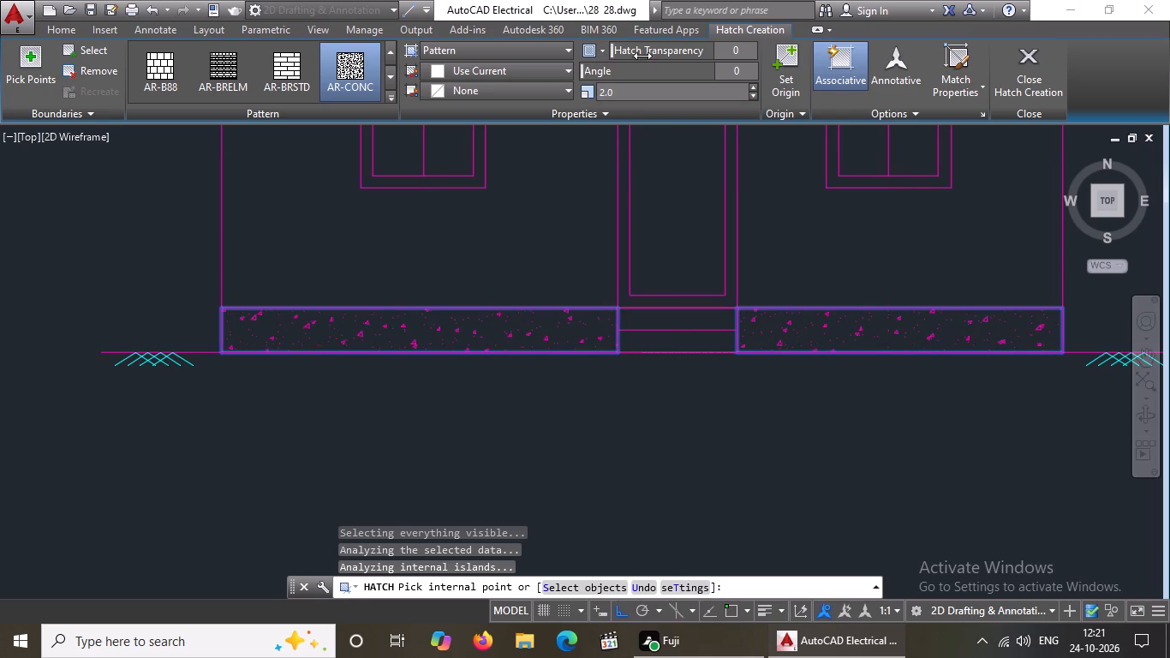
{"action": "left_click", "coordinate": [537, 71]}
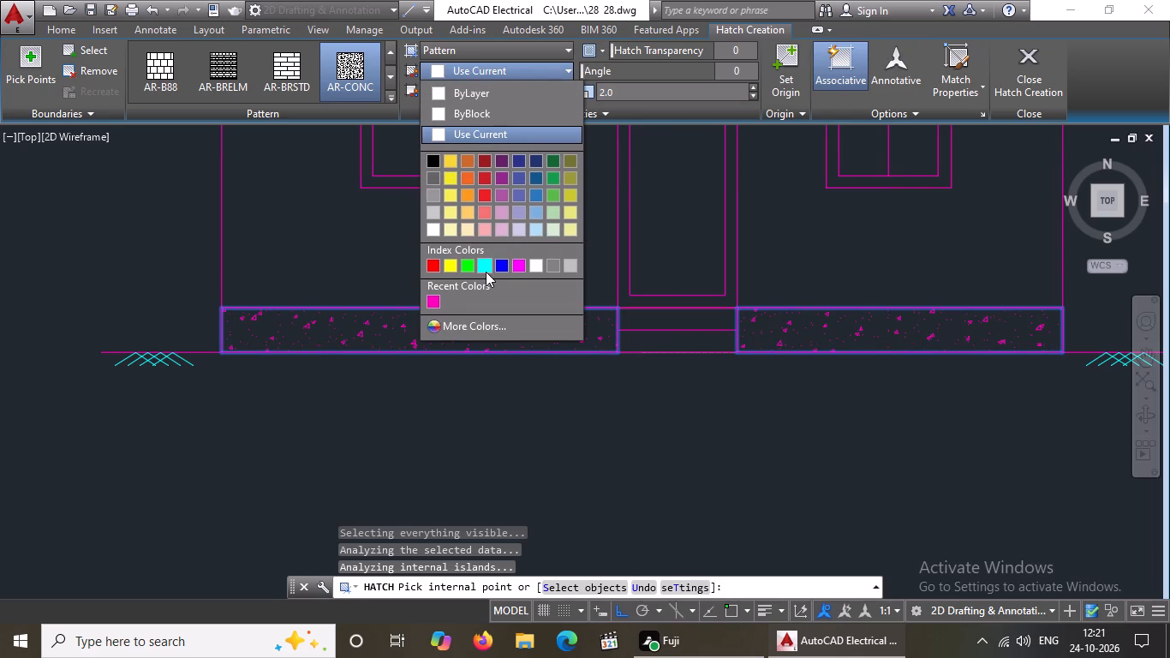
{"action": "left_click", "coordinate": [487, 272]}
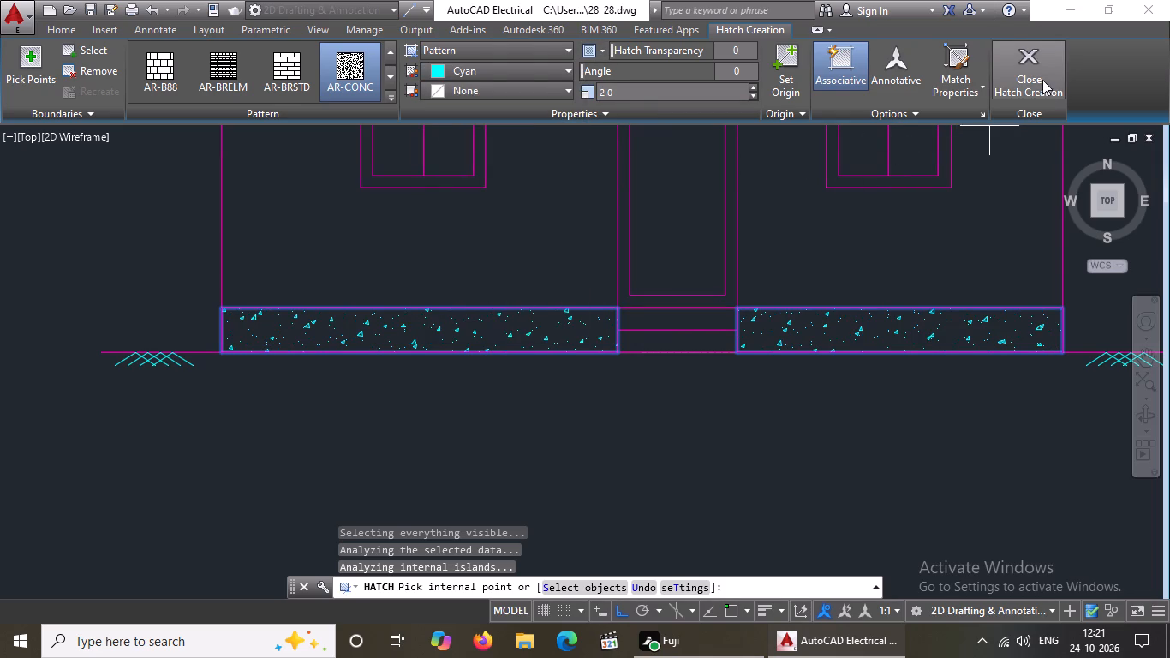
{"action": "left_click", "coordinate": [1042, 80]}
Hatch the front wall around the door and windows with the AR-B816C pattern in Cyan at scale 1.5.
{"action": "scroll", "coordinate": [735, 296], "scroll_direction": "down", "scroll_amount": 1}
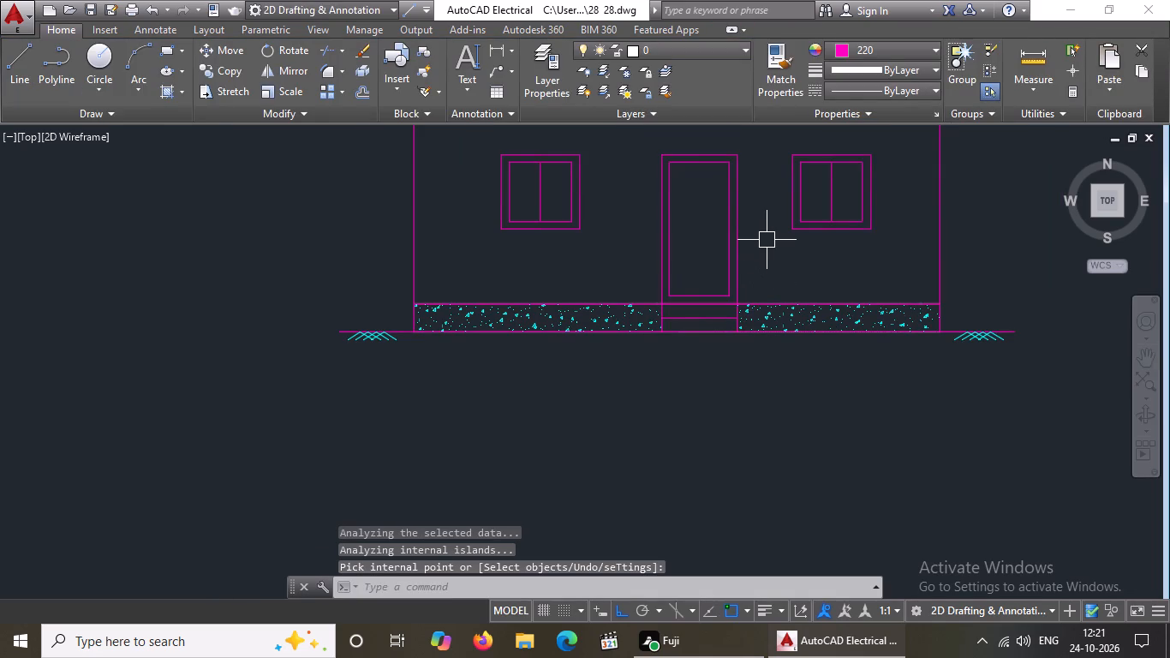
{"action": "middle_click_drag", "start_coordinate": [767, 241], "coordinate": [739, 371]}
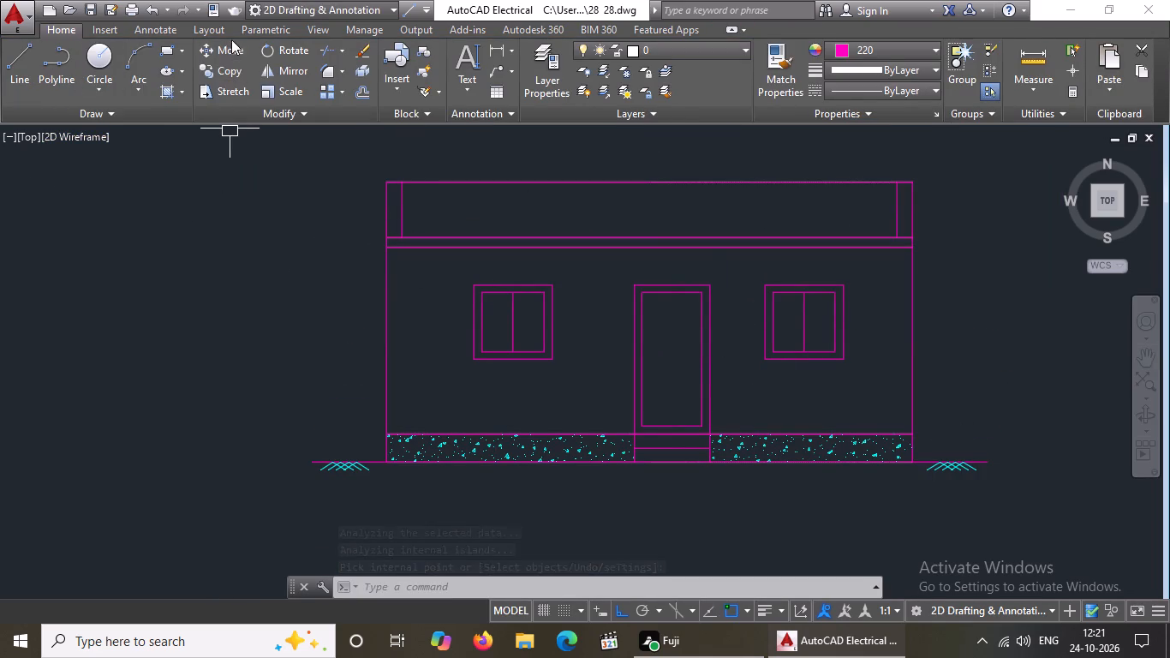
{"action": "left_click", "coordinate": [176, 91]}
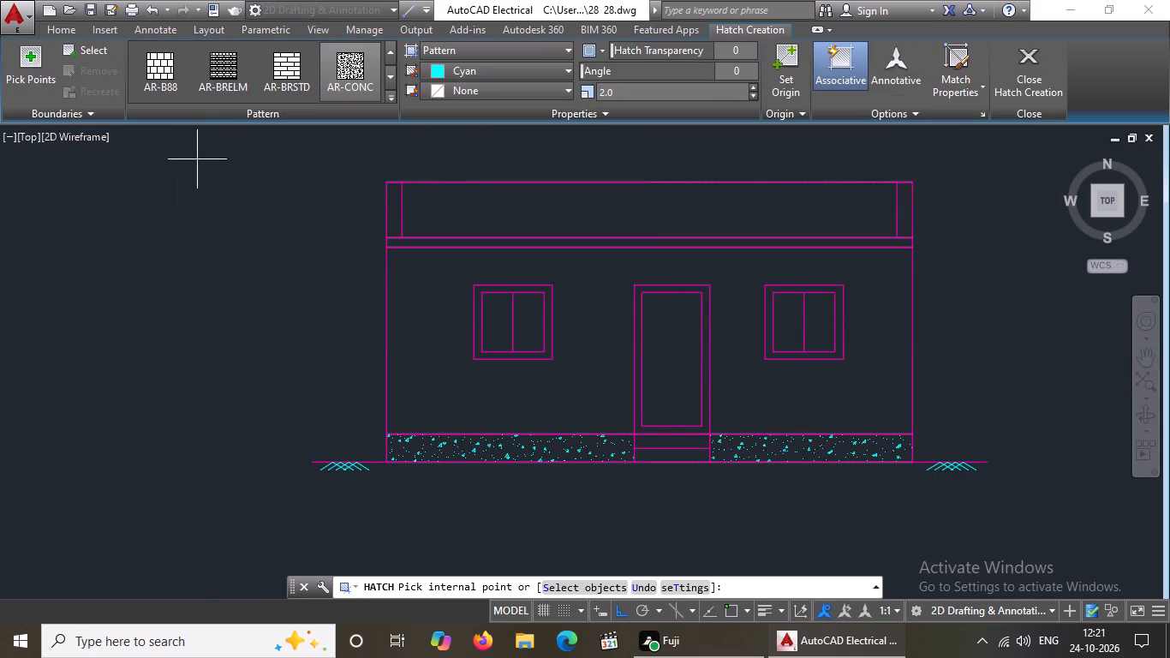
{"action": "scroll", "coordinate": [195, 77], "scroll_direction": "up", "scroll_amount": 5}
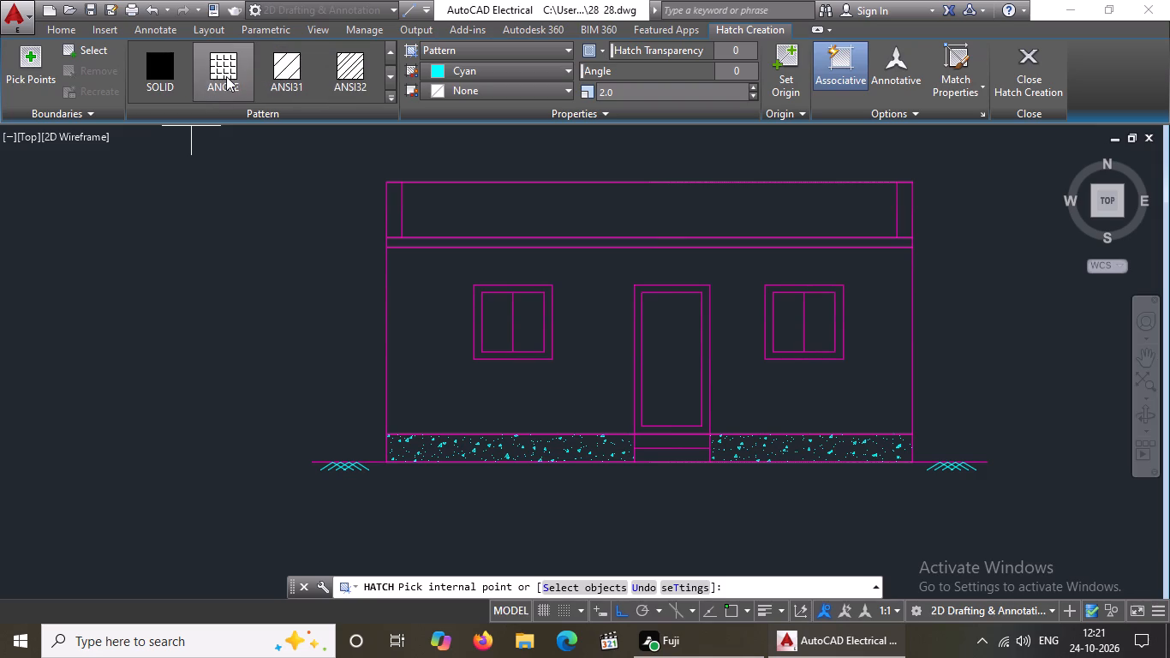
{"action": "scroll", "coordinate": [226, 76], "scroll_direction": "up", "scroll_amount": 4}
{"action": "scroll", "coordinate": [230, 78], "scroll_direction": "down", "scroll_amount": 2}
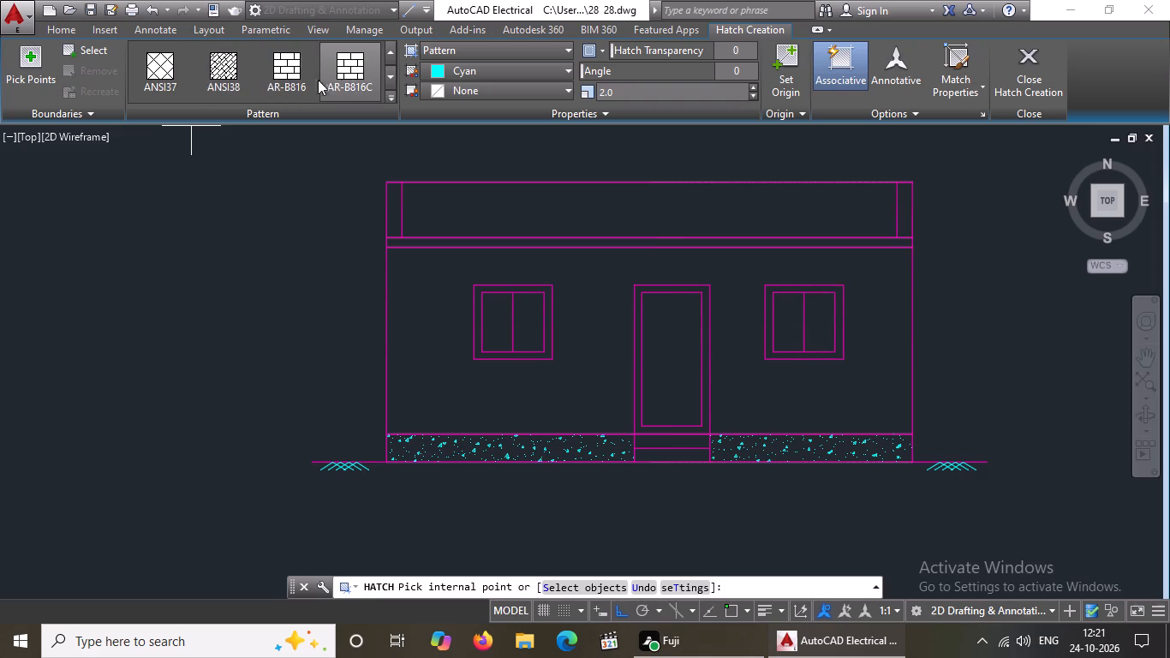
{"action": "scroll", "coordinate": [313, 81], "scroll_direction": "up", "scroll_amount": 3}
{"action": "scroll", "coordinate": [314, 83], "scroll_direction": "down", "scroll_amount": 2}
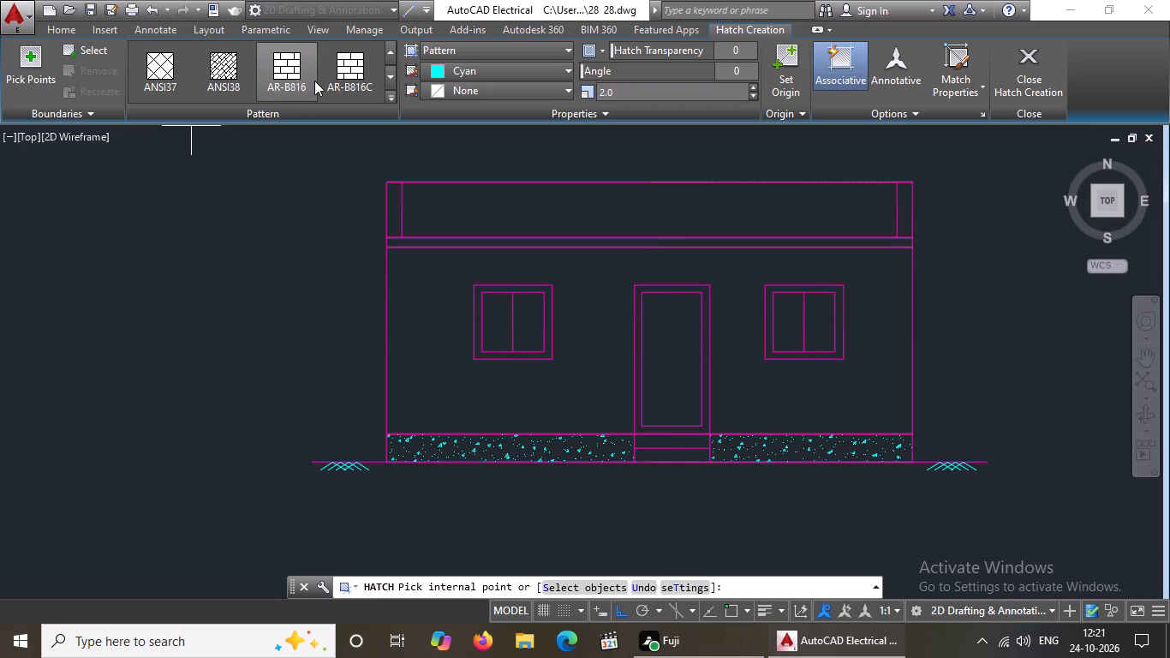
{"action": "scroll", "coordinate": [314, 81], "scroll_direction": "down", "scroll_amount": 6}
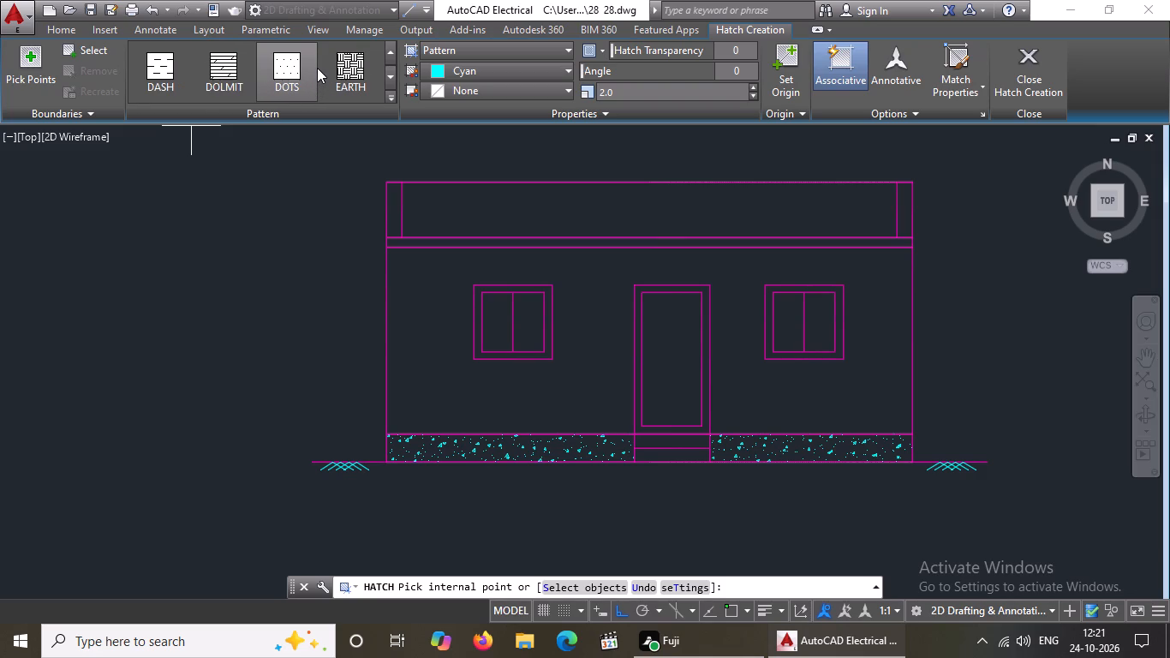
{"action": "scroll", "coordinate": [318, 65], "scroll_direction": "down", "scroll_amount": 3}
{"action": "scroll", "coordinate": [318, 65], "scroll_direction": "up", "scroll_amount": 16}
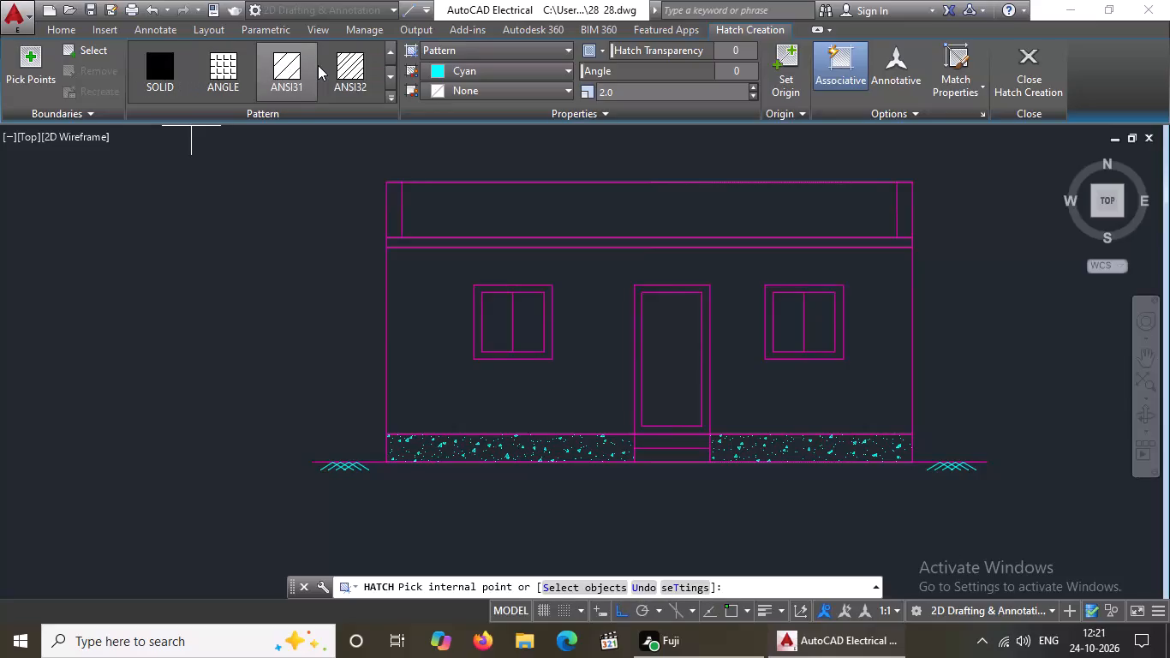
{"action": "scroll", "coordinate": [318, 65], "scroll_direction": "up", "scroll_amount": 5}
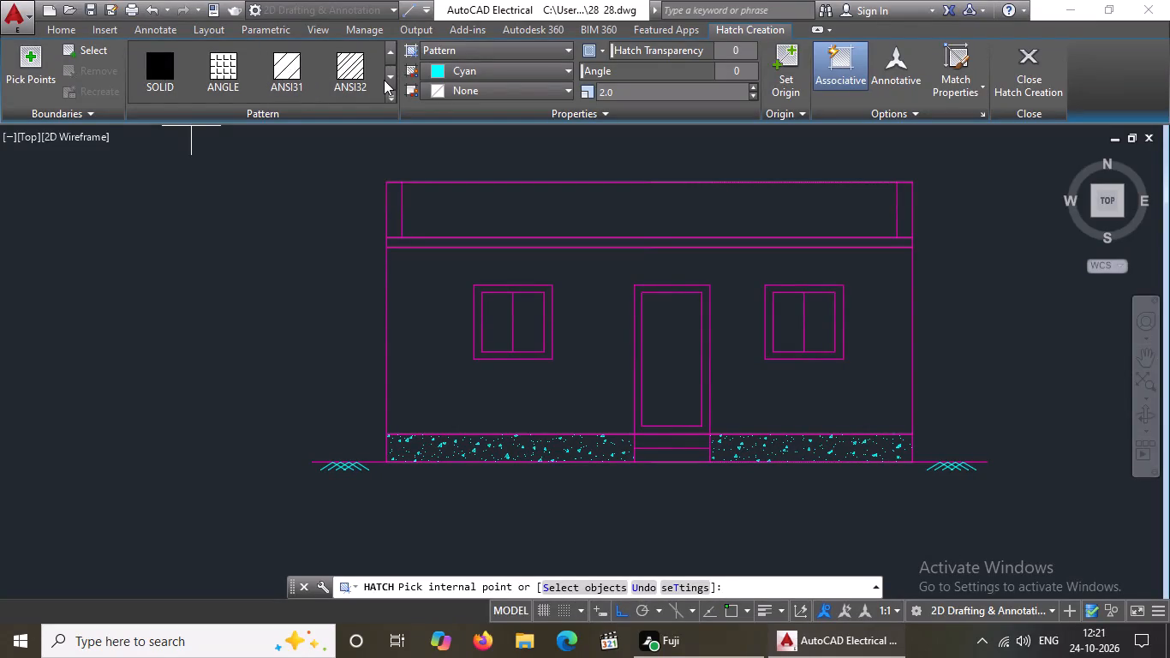
{"action": "left_click", "coordinate": [387, 79]}
{"action": "left_click", "coordinate": [387, 79]}
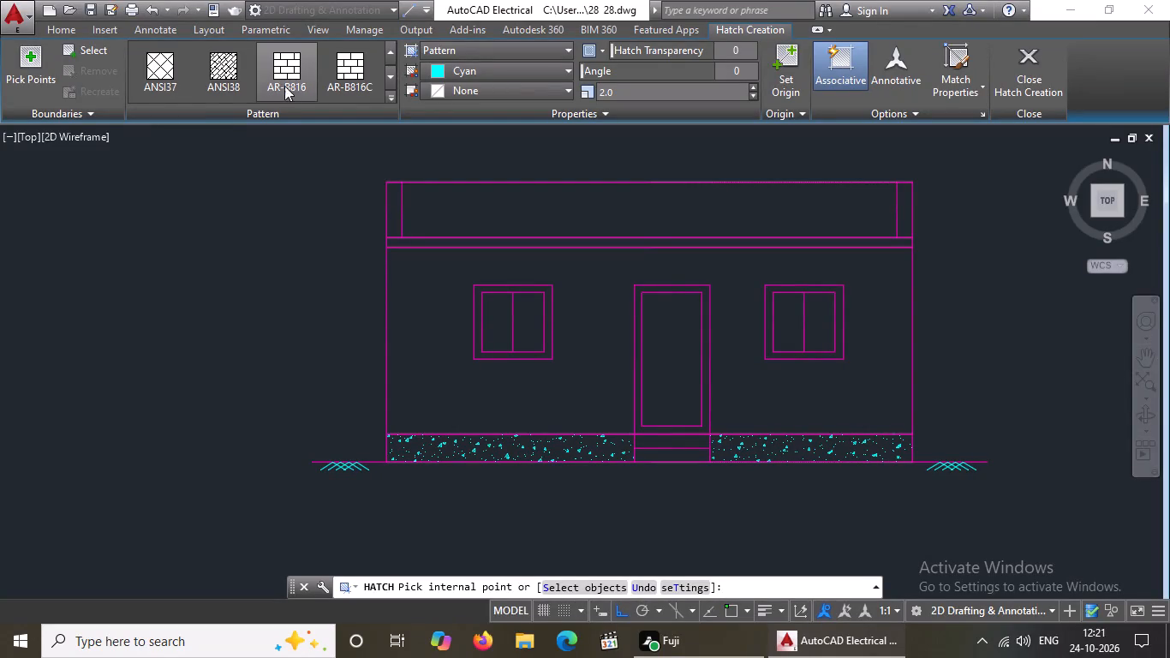
{"action": "left_click", "coordinate": [337, 65]}
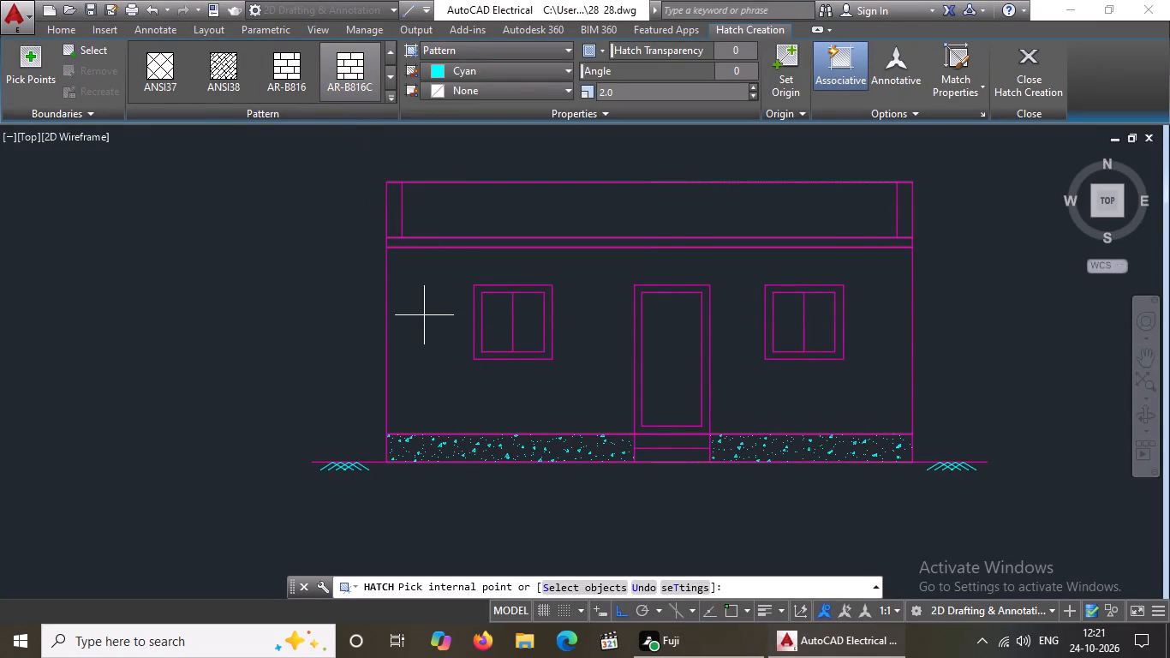
{"action": "left_click", "coordinate": [427, 307]}
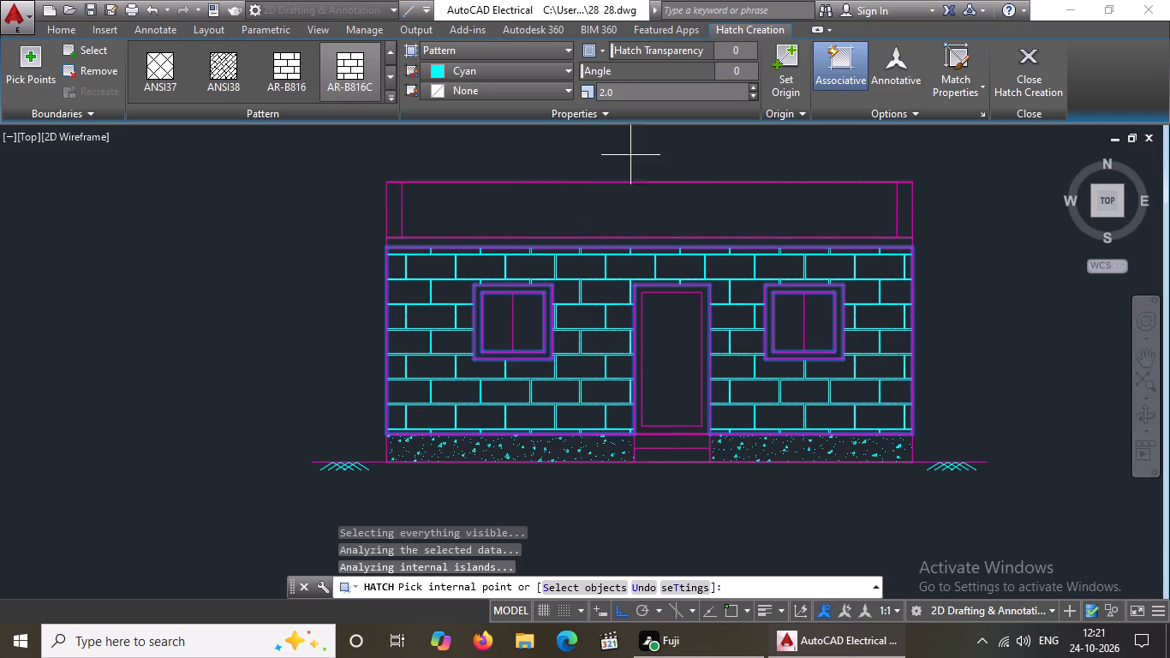
{"action": "left_click", "coordinate": [624, 97]}
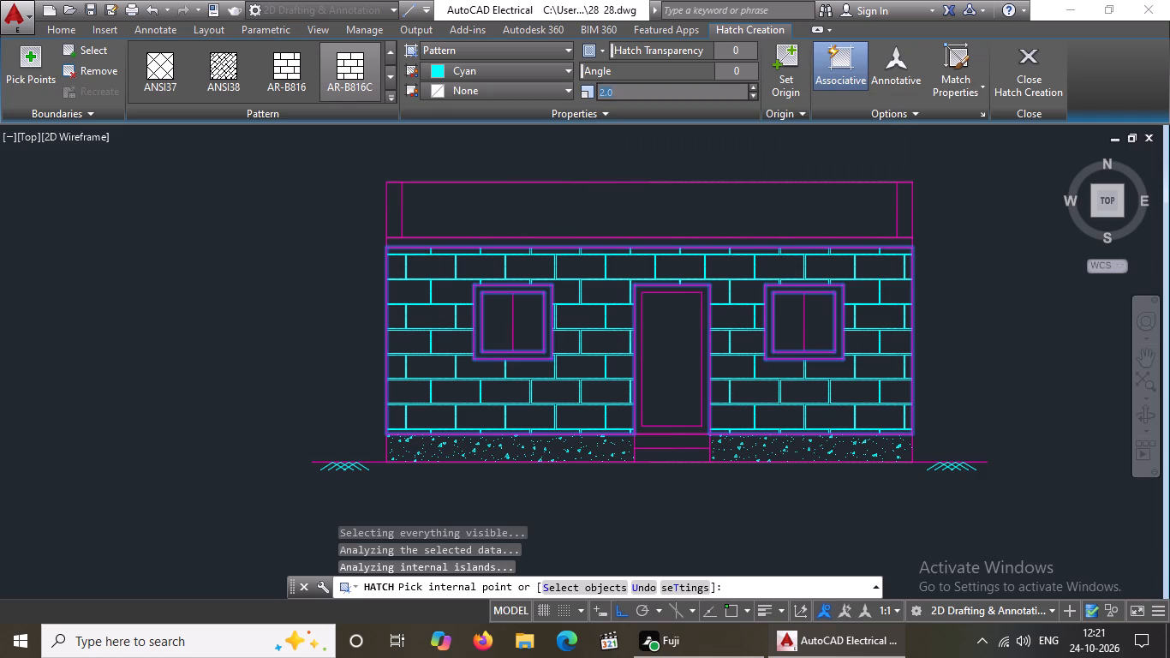
{"action": "key", "text": "BackSpace"}
{"action": "key", "text": "BackSpace"}
{"action": "key", "text": "BackSpace"}
{"action": "type", "text": "1.5"}
{"action": "key", "text": "Return"}
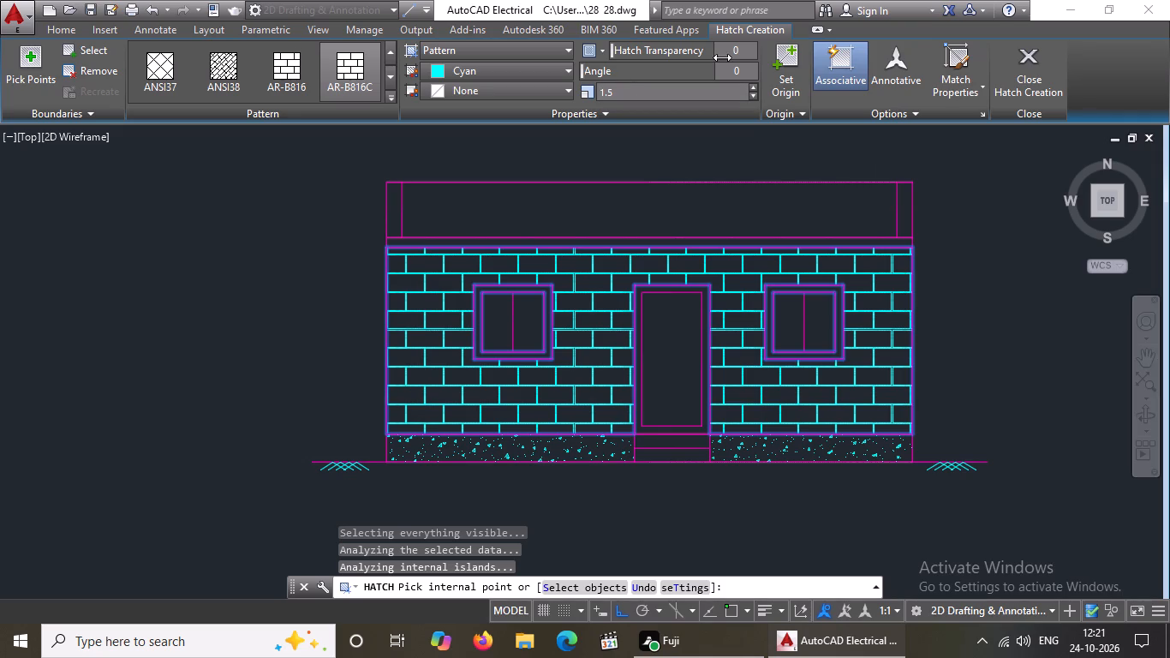
{"action": "left_click", "coordinate": [1037, 68]}
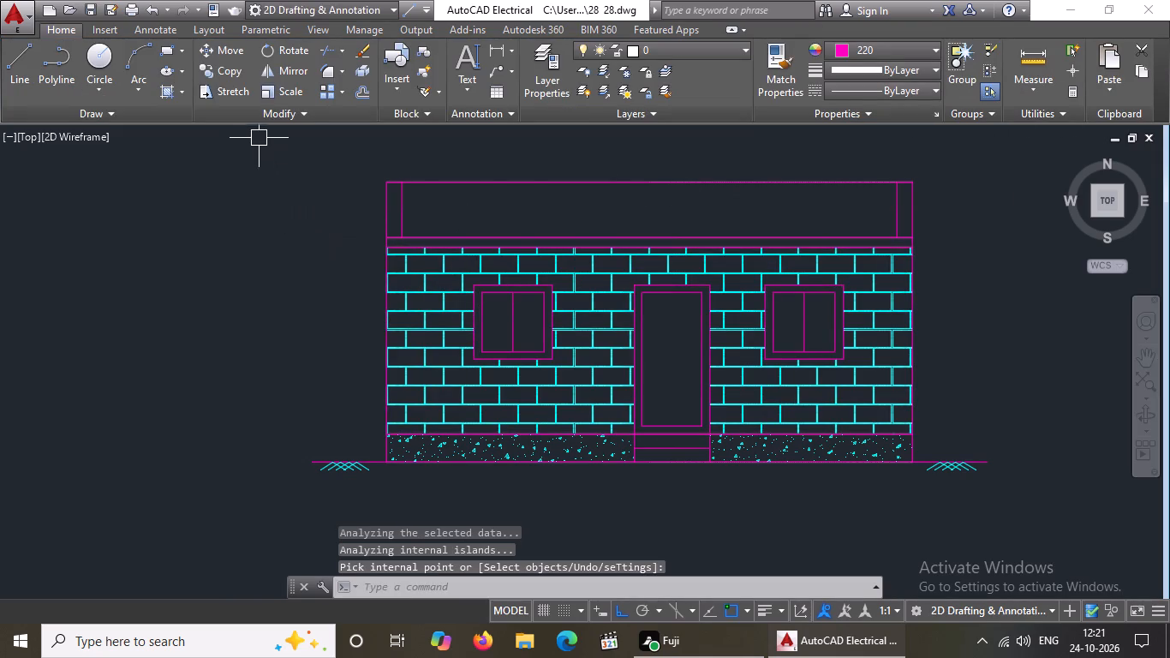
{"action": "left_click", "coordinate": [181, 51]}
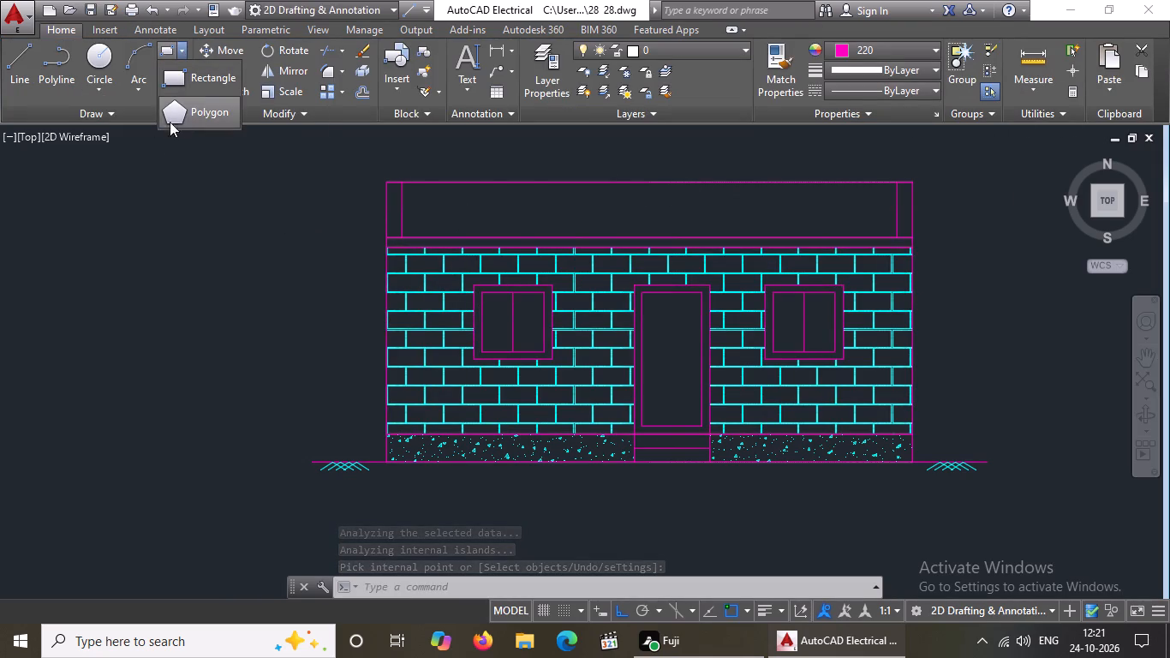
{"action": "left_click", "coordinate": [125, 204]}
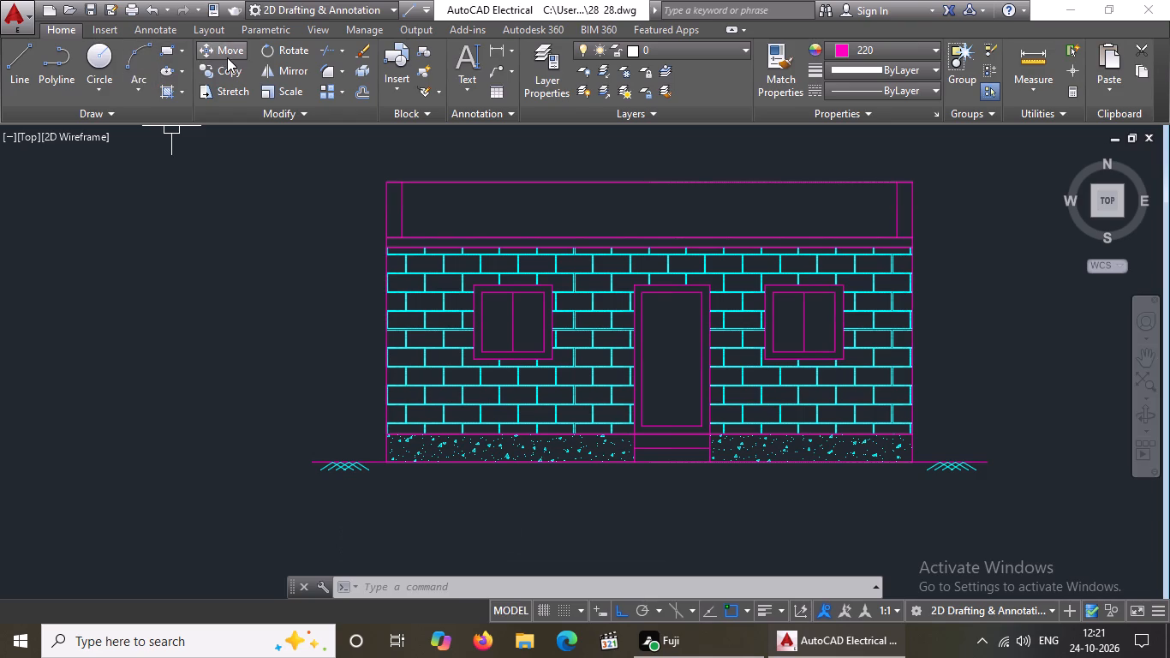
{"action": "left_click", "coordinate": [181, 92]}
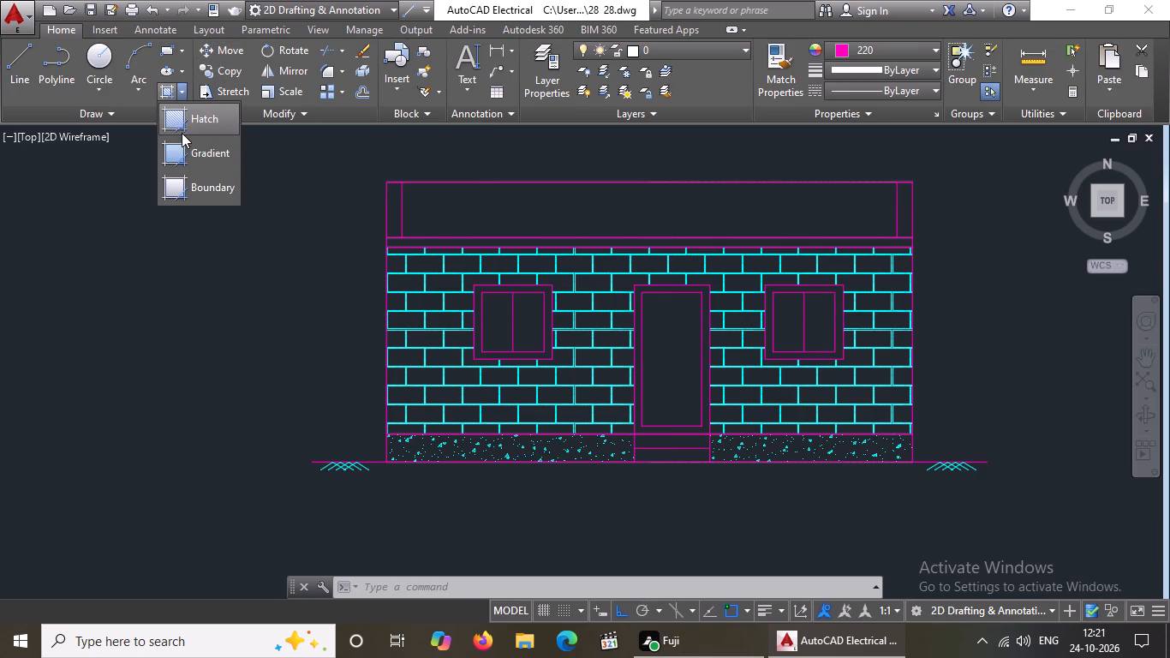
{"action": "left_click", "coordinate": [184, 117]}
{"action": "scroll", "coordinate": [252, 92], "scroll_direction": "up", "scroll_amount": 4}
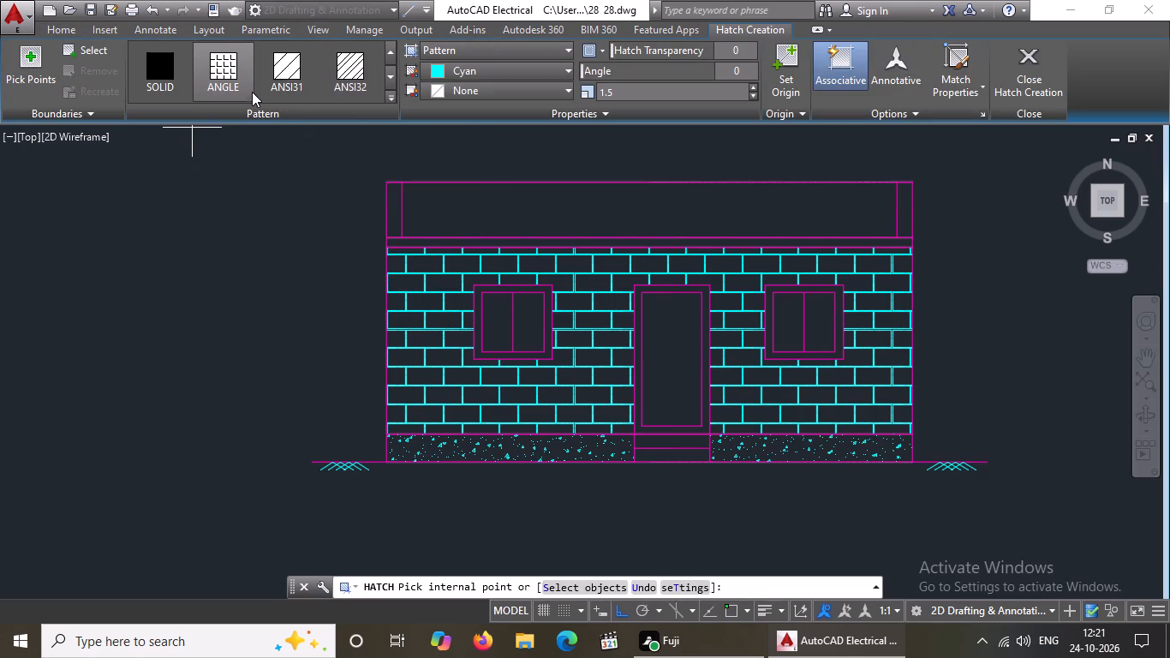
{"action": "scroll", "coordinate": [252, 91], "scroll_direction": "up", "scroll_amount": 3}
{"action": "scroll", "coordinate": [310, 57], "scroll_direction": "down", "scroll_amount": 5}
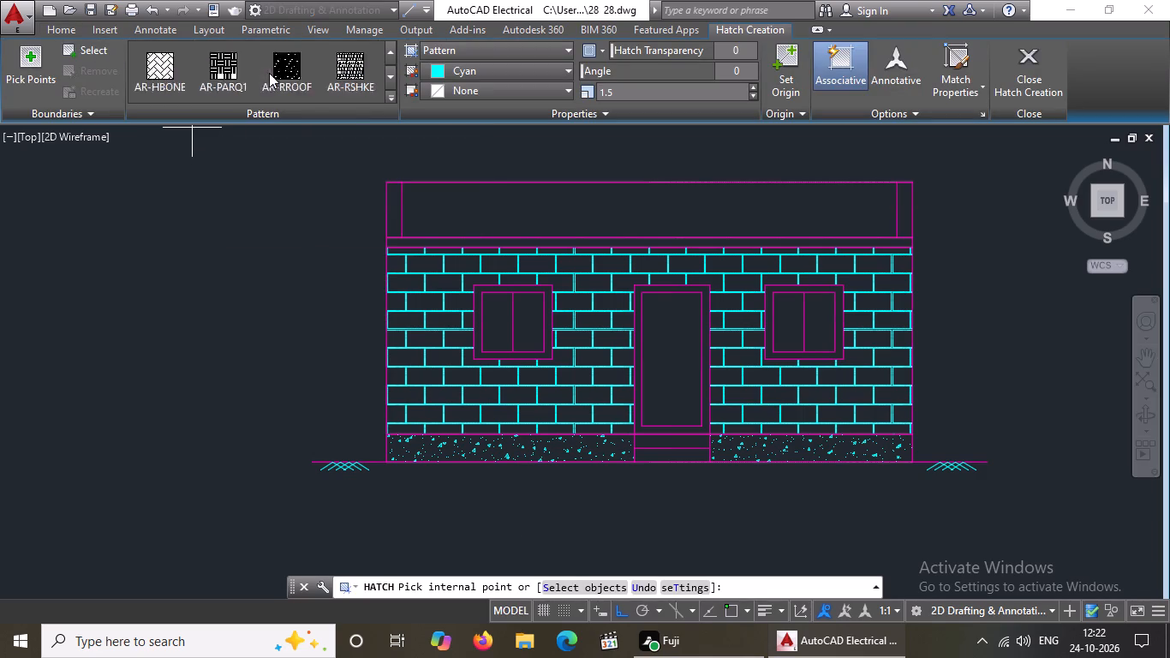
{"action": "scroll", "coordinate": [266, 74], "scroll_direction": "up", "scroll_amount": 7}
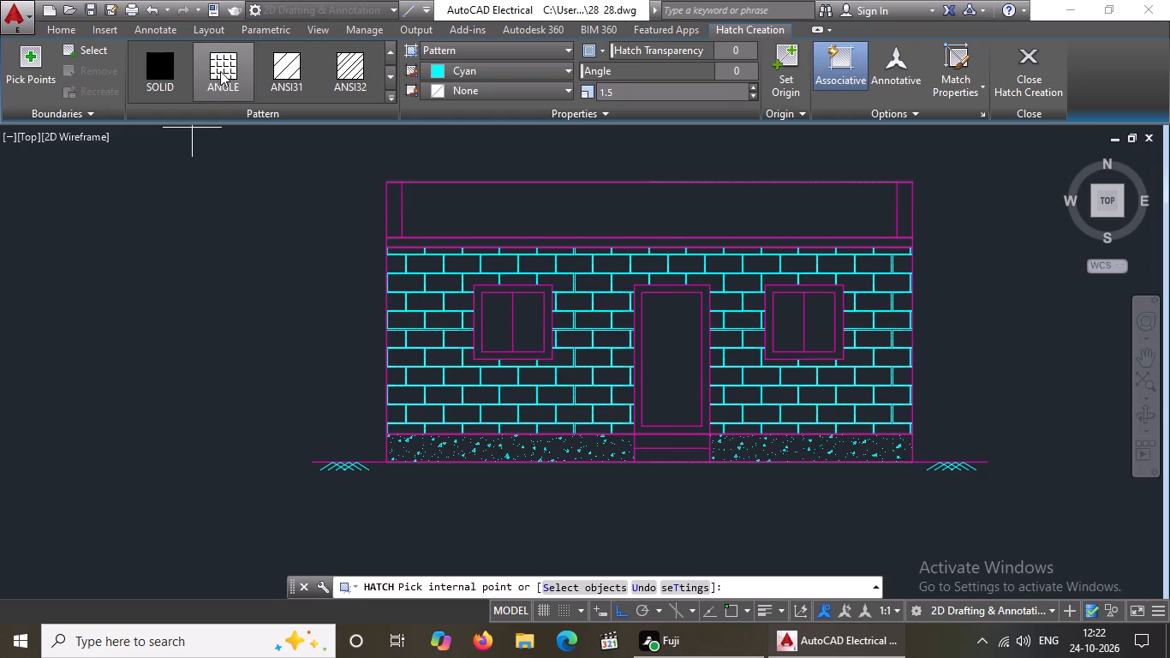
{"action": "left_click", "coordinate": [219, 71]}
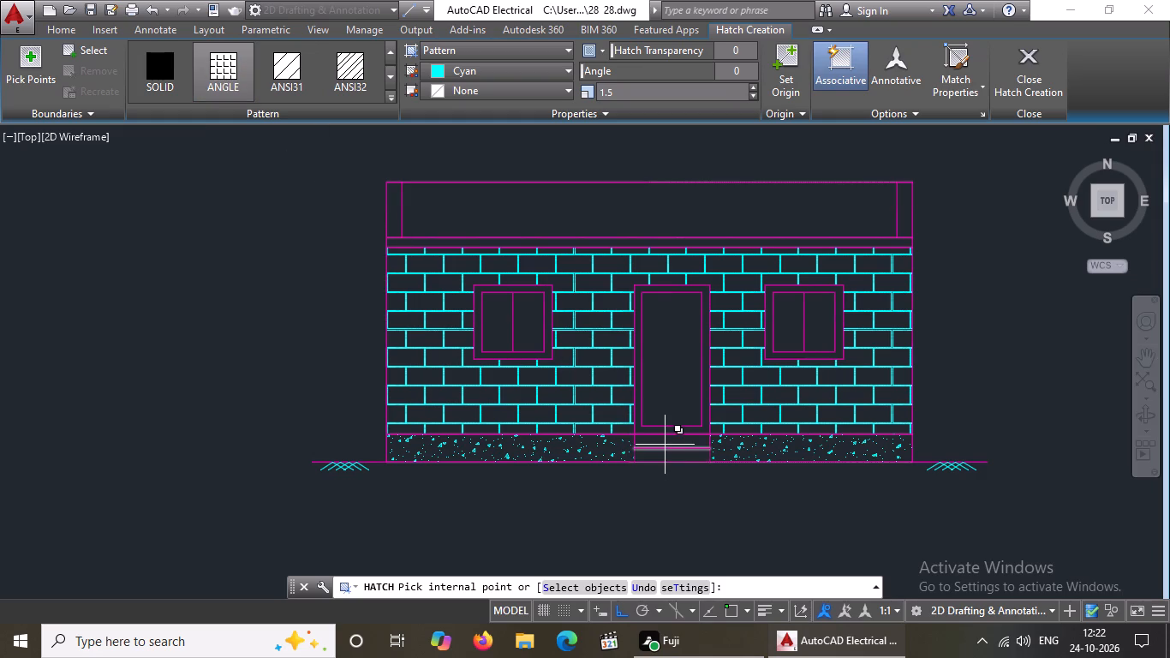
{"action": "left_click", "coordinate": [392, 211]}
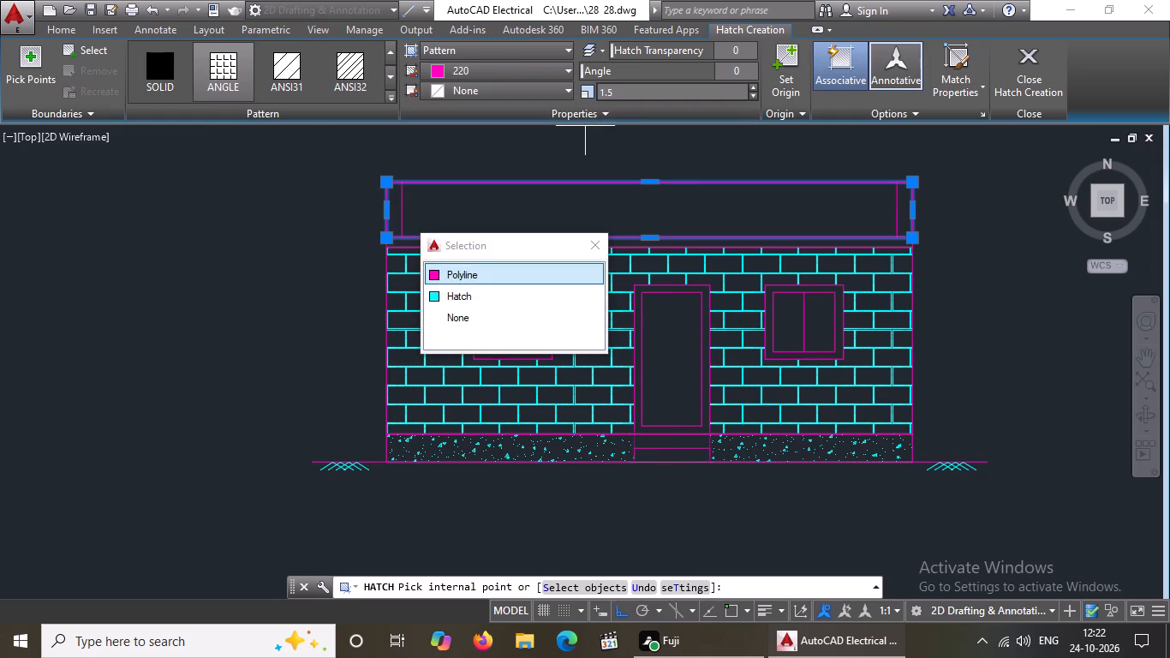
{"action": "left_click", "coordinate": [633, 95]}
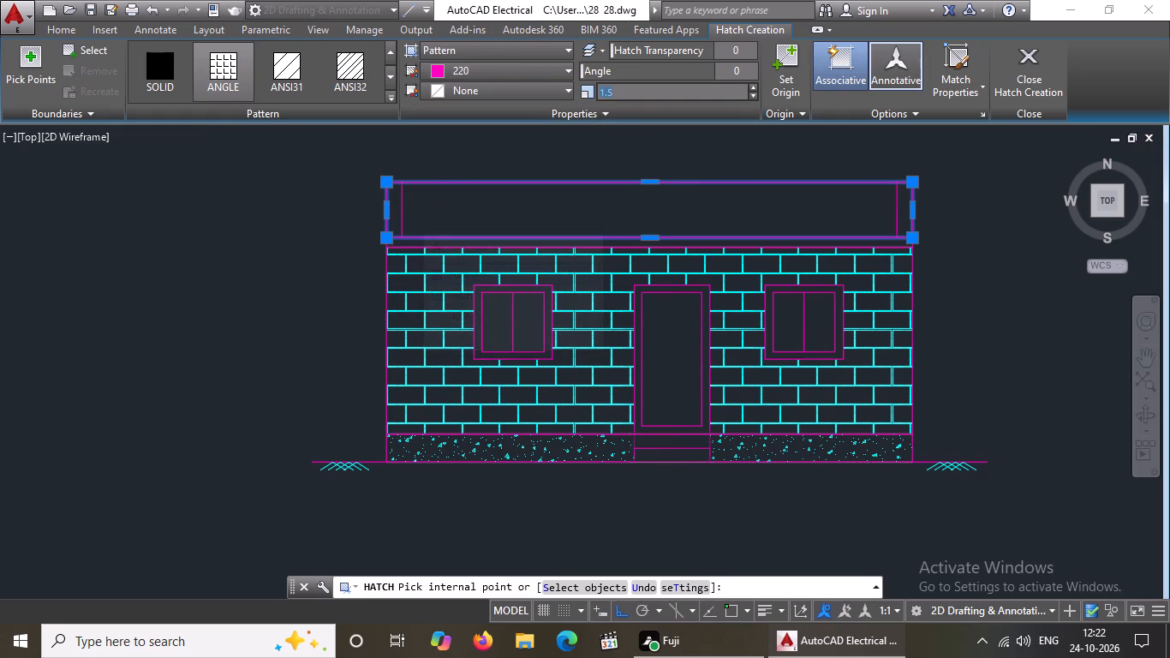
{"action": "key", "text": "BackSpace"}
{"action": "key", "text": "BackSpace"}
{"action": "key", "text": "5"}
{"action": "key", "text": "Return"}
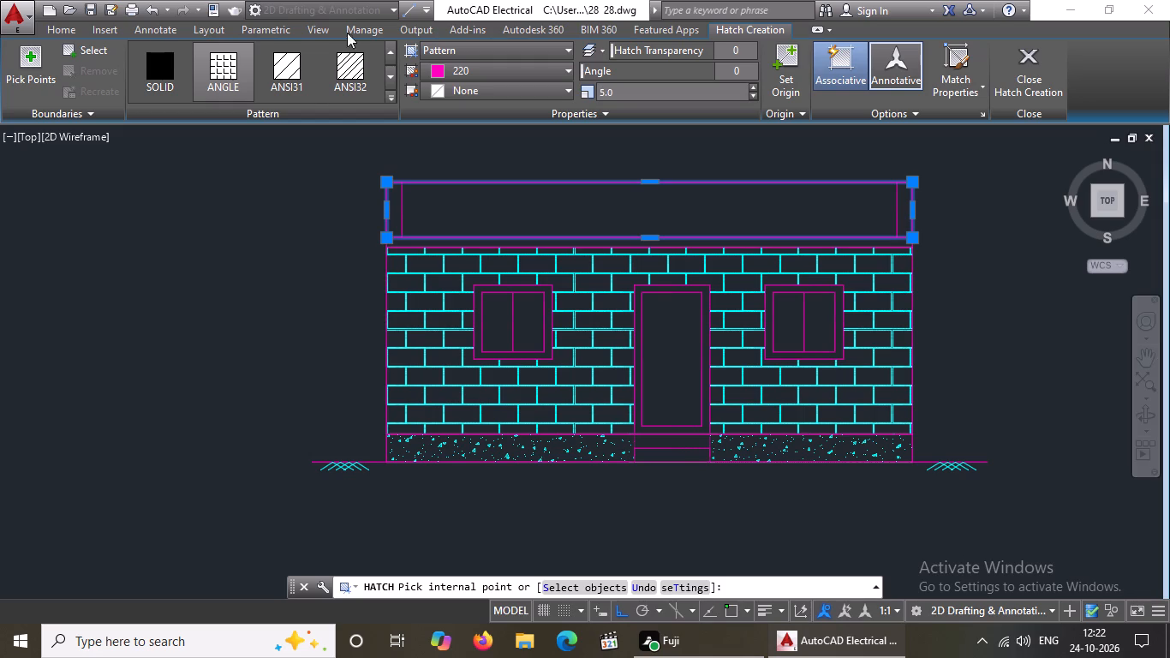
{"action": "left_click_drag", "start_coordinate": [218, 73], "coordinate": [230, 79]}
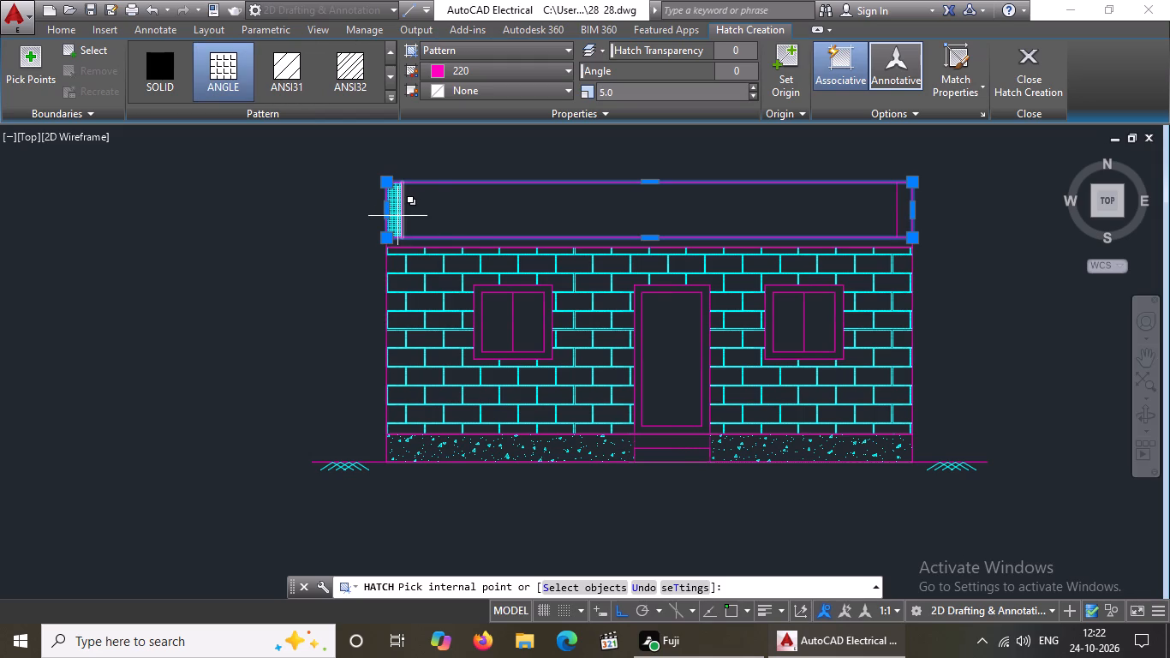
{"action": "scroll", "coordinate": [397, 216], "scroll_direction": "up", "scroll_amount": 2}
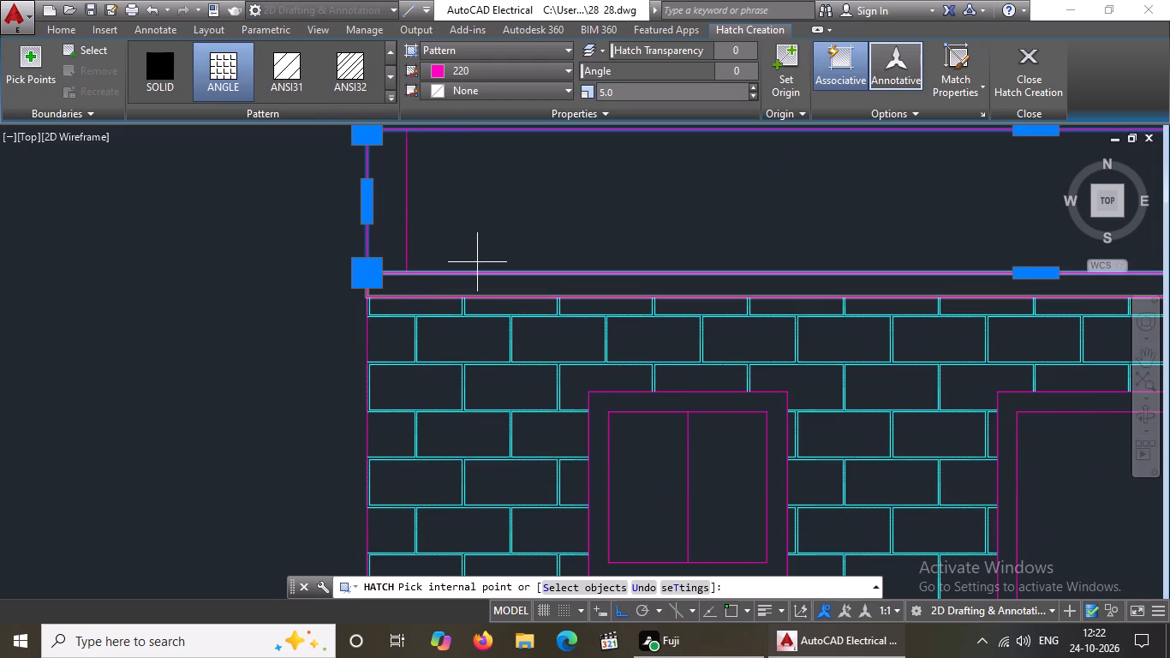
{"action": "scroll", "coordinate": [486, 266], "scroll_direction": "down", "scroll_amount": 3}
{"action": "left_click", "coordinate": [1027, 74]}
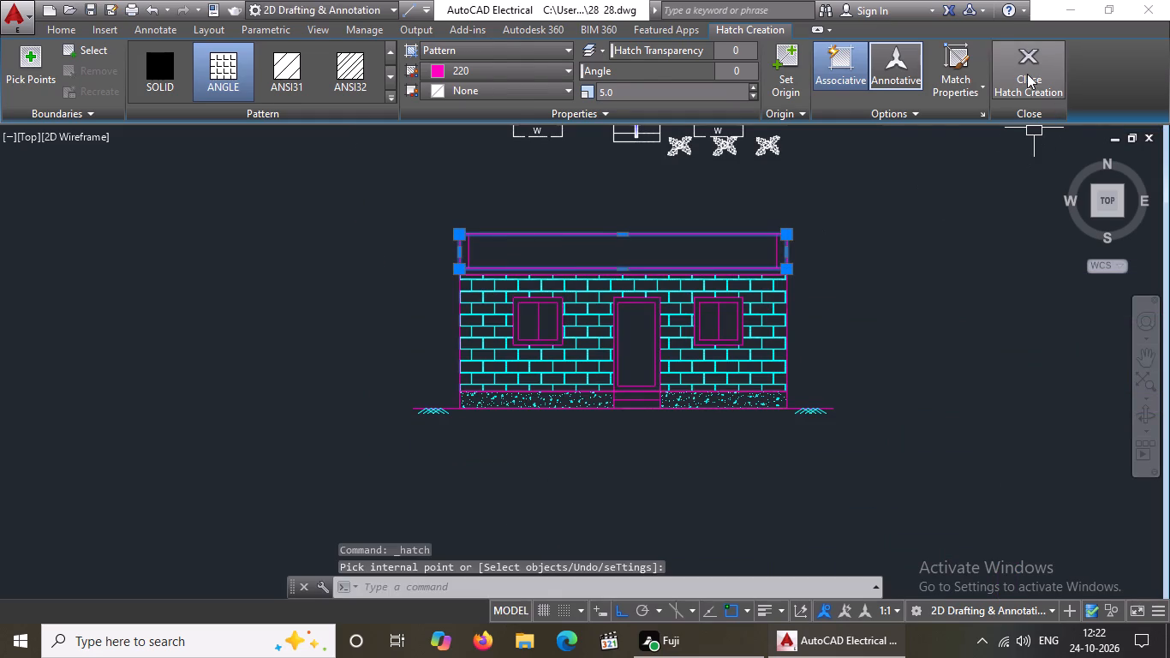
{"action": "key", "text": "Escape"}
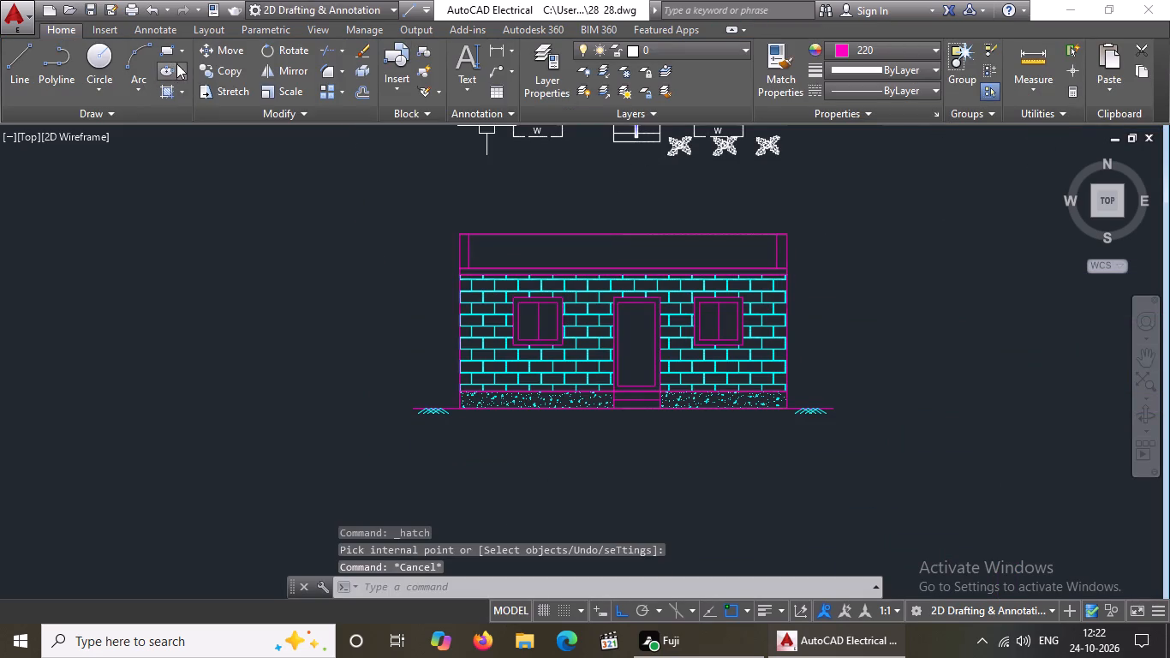
Fill the narrow band between the parapet and the brick wall with a SOLID hatch in Cyan.
{"action": "left_click", "coordinate": [183, 88]}
{"action": "left_click", "coordinate": [175, 112]}
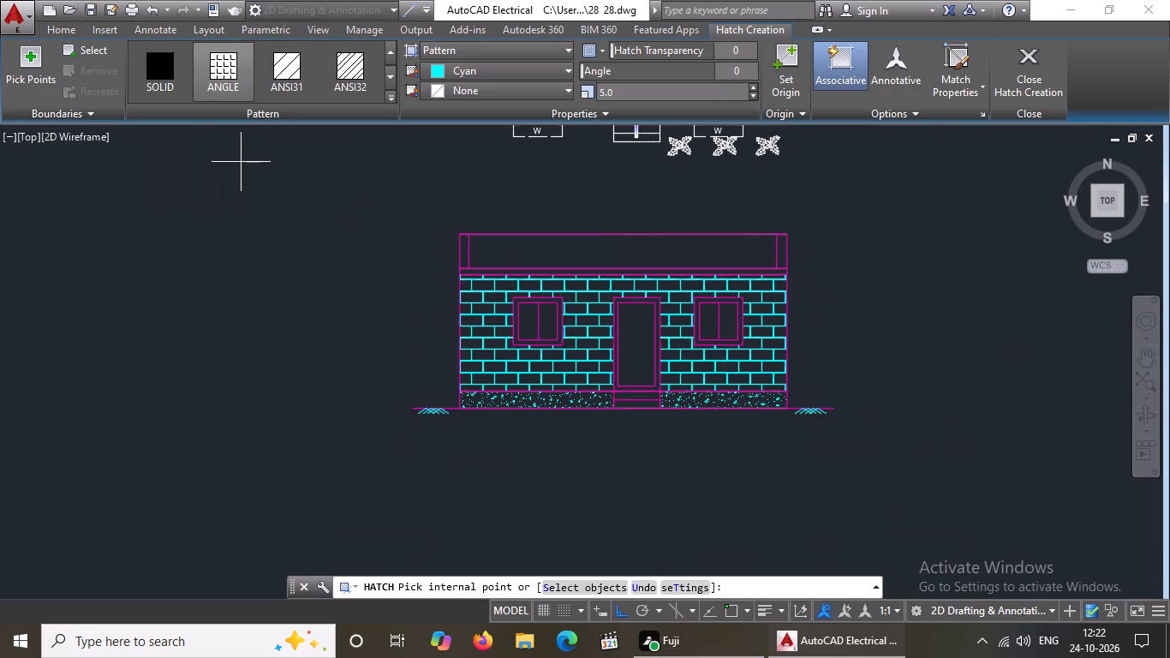
{"action": "left_click", "coordinate": [167, 77]}
{"action": "scroll", "coordinate": [558, 269], "scroll_direction": "up", "scroll_amount": 3}
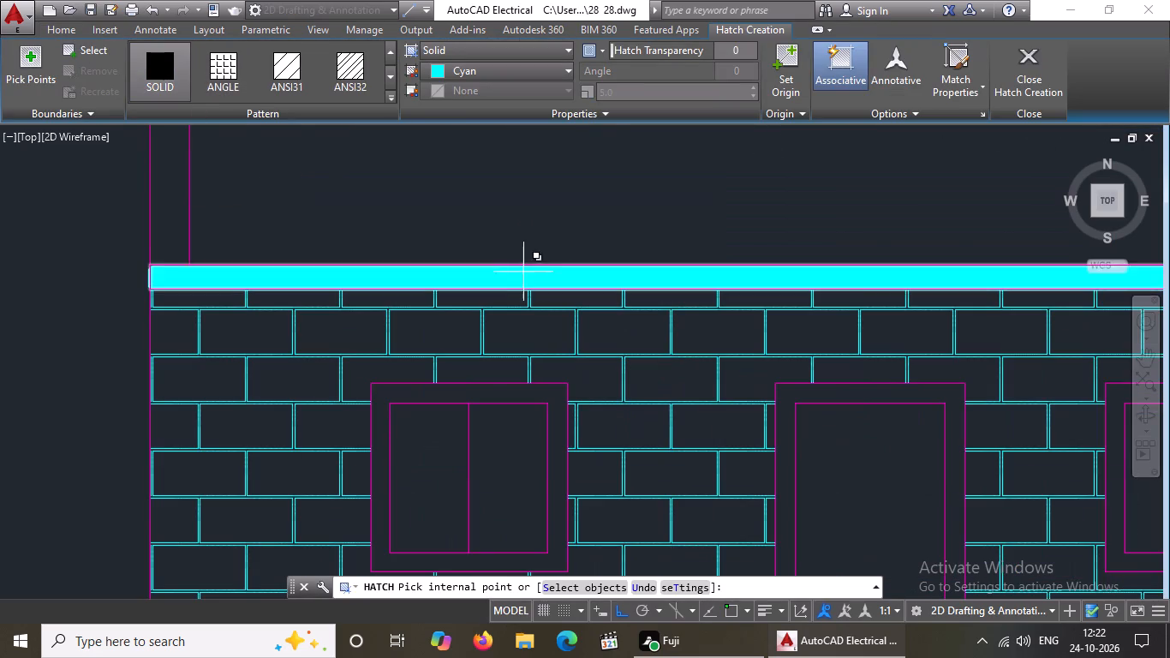
{"action": "left_click", "coordinate": [520, 275]}
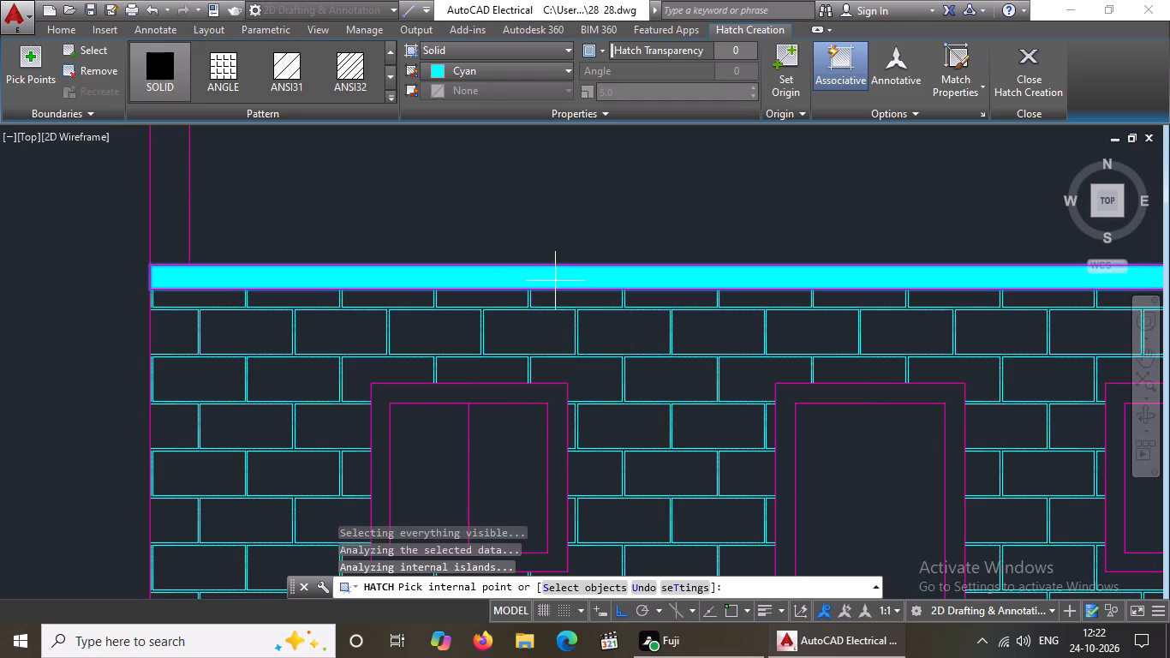
Fill the door frame and both window frames with the SOLID hatch in Cyan.
{"action": "left_click", "coordinate": [504, 389]}
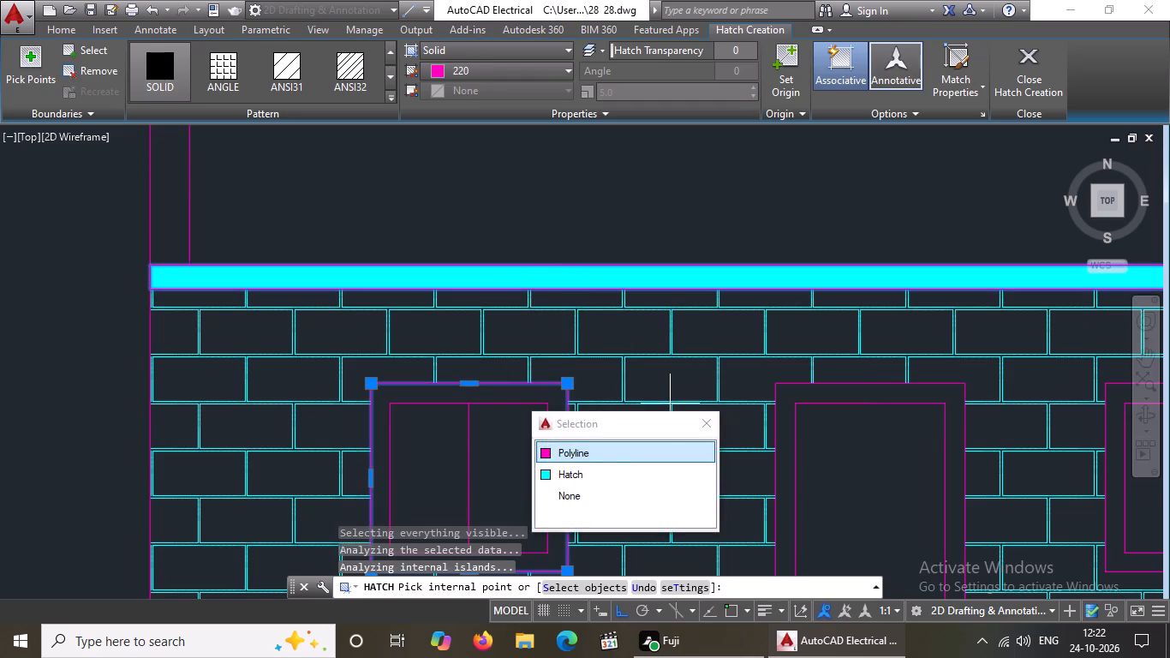
{"action": "scroll", "coordinate": [672, 406], "scroll_direction": "down", "scroll_amount": 2}
{"action": "scroll", "coordinate": [775, 406], "scroll_direction": "down", "scroll_amount": 3}
{"action": "scroll", "coordinate": [784, 414], "scroll_direction": "up", "scroll_amount": 3}
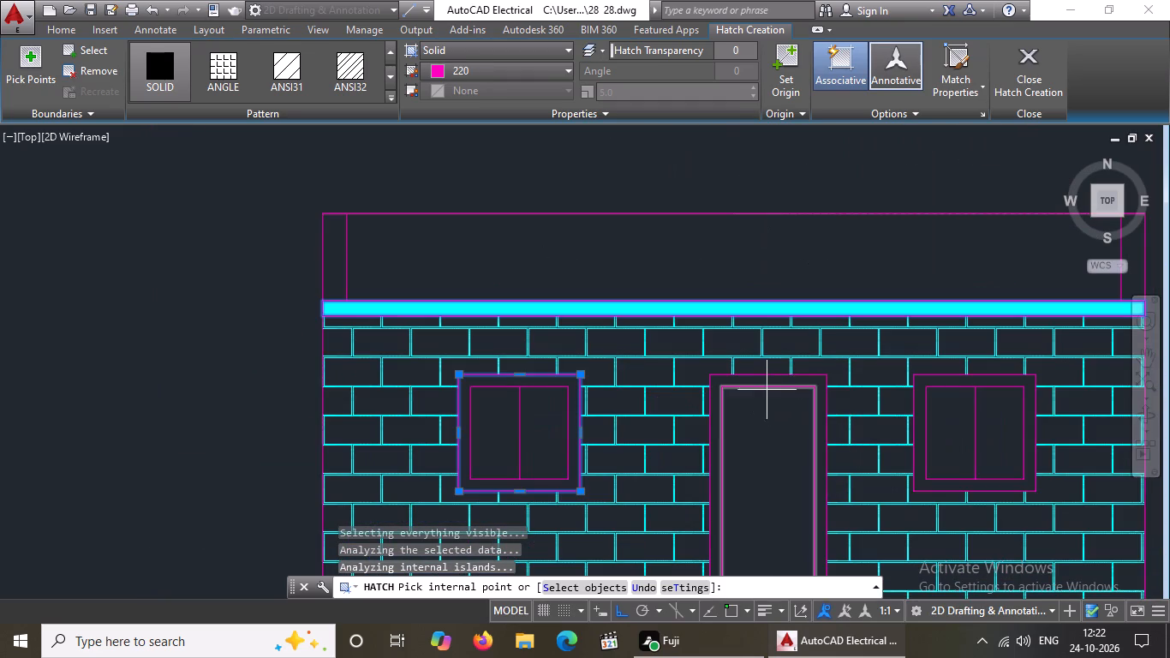
{"action": "scroll", "coordinate": [767, 380], "scroll_direction": "up", "scroll_amount": 3}
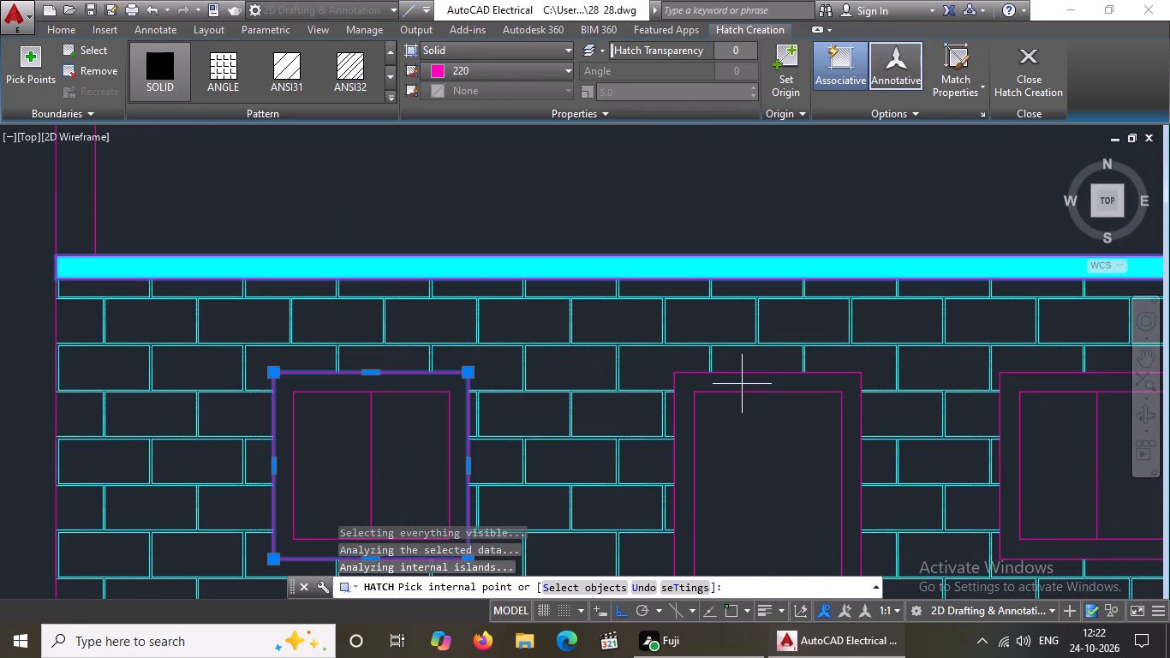
{"action": "left_click", "coordinate": [743, 383]}
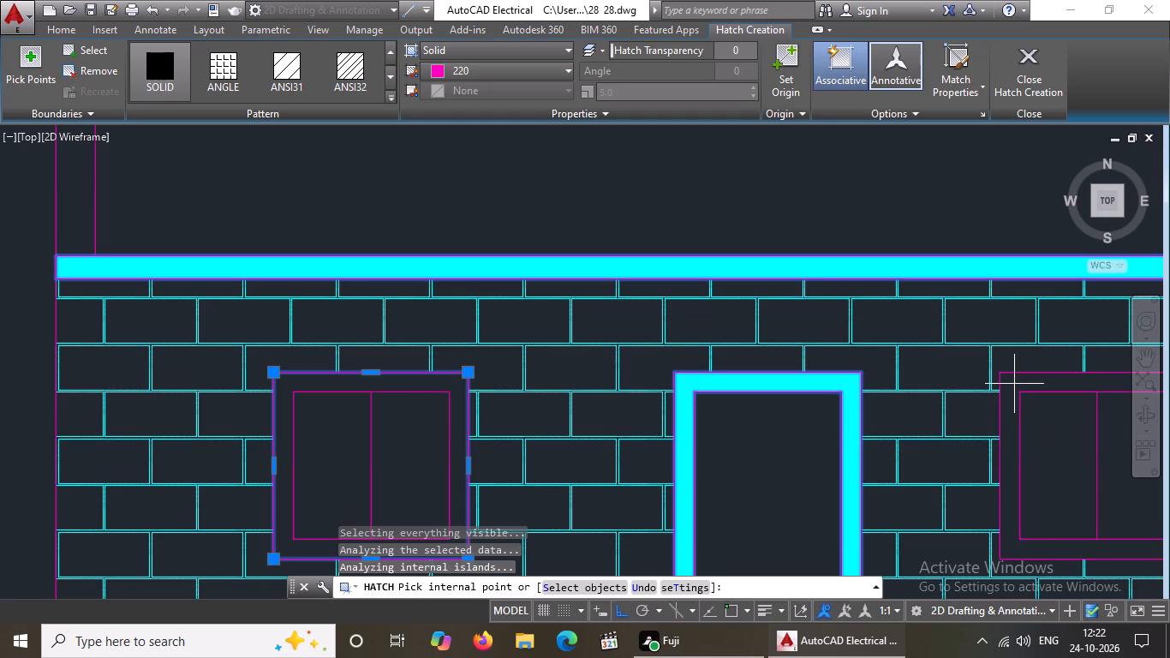
{"action": "left_click", "coordinate": [1013, 383]}
{"action": "scroll", "coordinate": [423, 404], "scroll_direction": "up", "scroll_amount": 1}
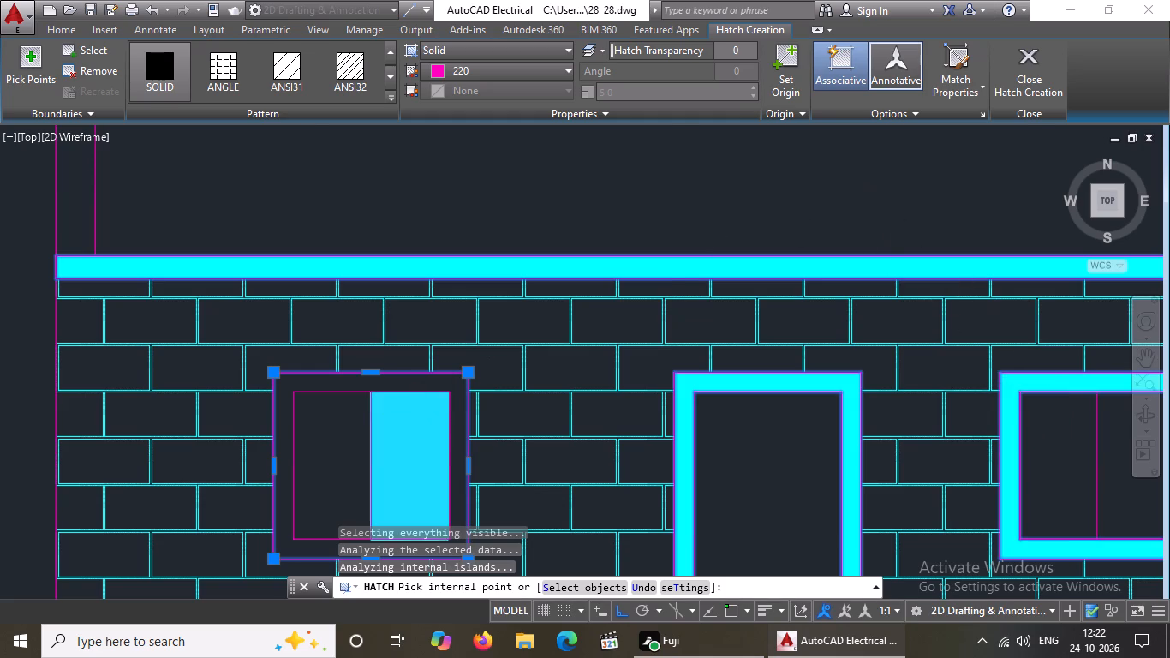
{"action": "scroll", "coordinate": [423, 404], "scroll_direction": "up", "scroll_amount": 1}
{"action": "left_click", "coordinate": [431, 347]}
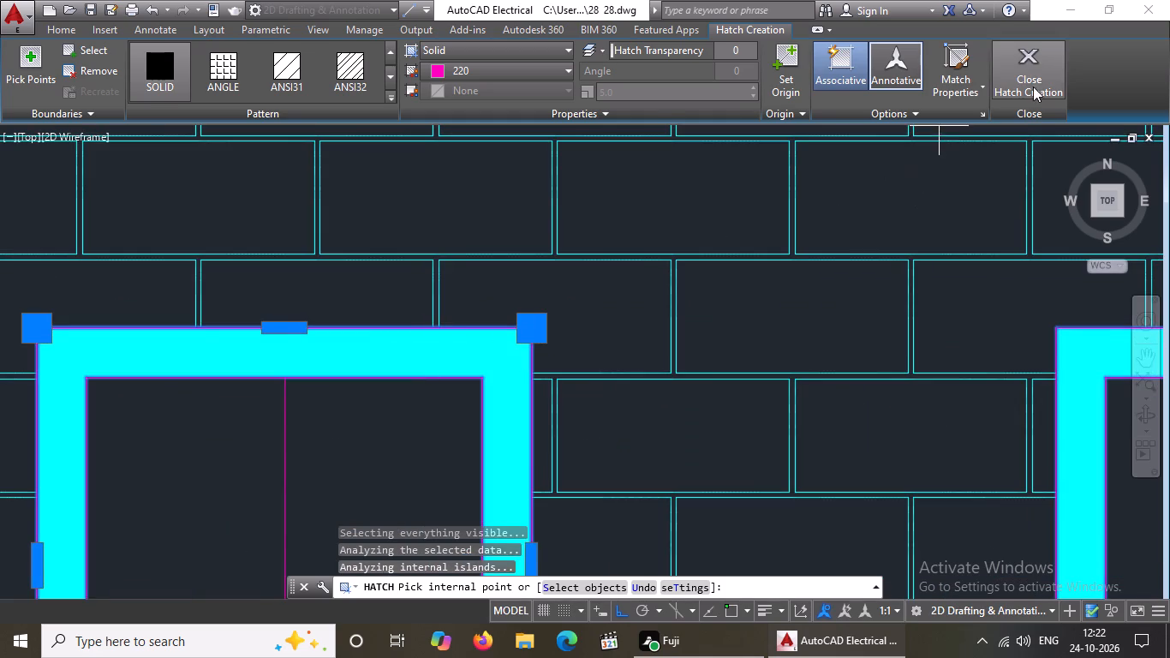
{"action": "left_click", "coordinate": [1030, 79]}
{"action": "scroll", "coordinate": [801, 159], "scroll_direction": "down", "scroll_amount": 4}
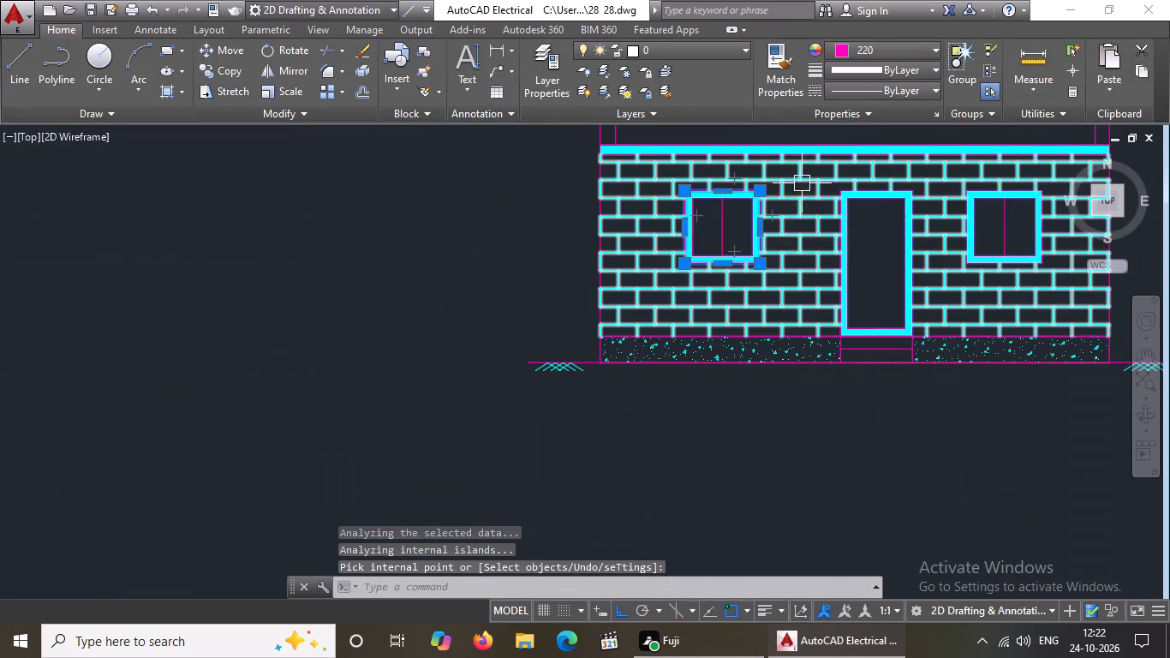
{"action": "key", "text": "Escape"}
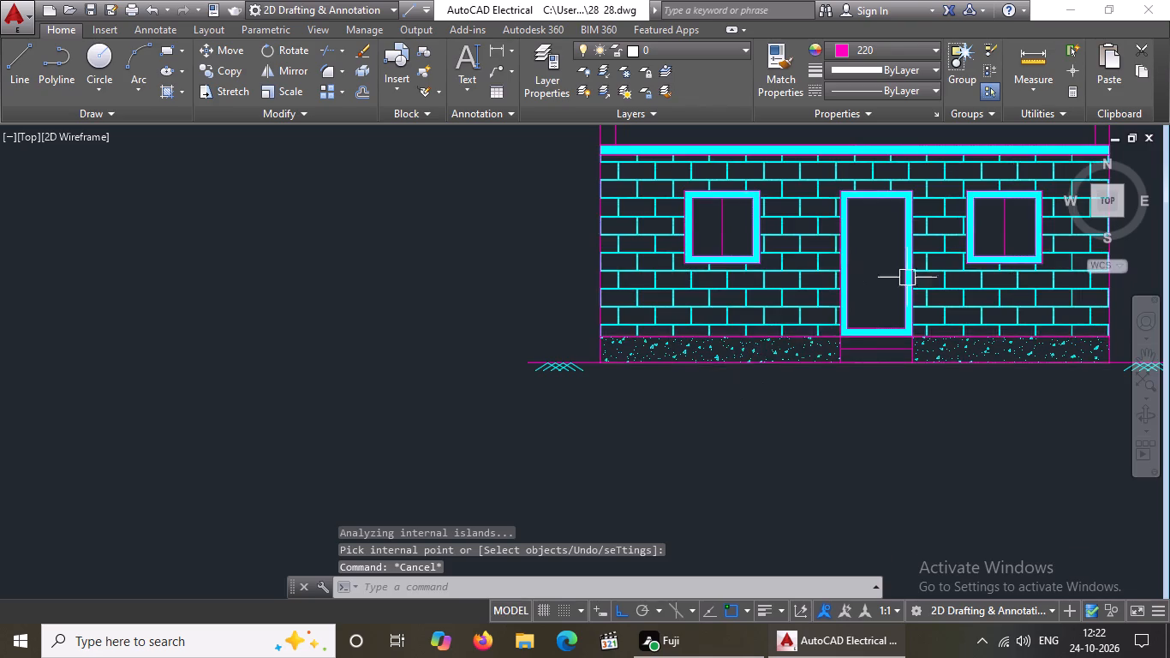
Hatch the long parapet panel between its two end strips with the AR-PARQ1 pattern in Cyan.
{"action": "scroll", "coordinate": [889, 284], "scroll_direction": "down", "scroll_amount": 2}
{"action": "middle_click_drag", "start_coordinate": [862, 322], "coordinate": [830, 375]}
{"action": "scroll", "coordinate": [908, 243], "scroll_direction": "up", "scroll_amount": 2}
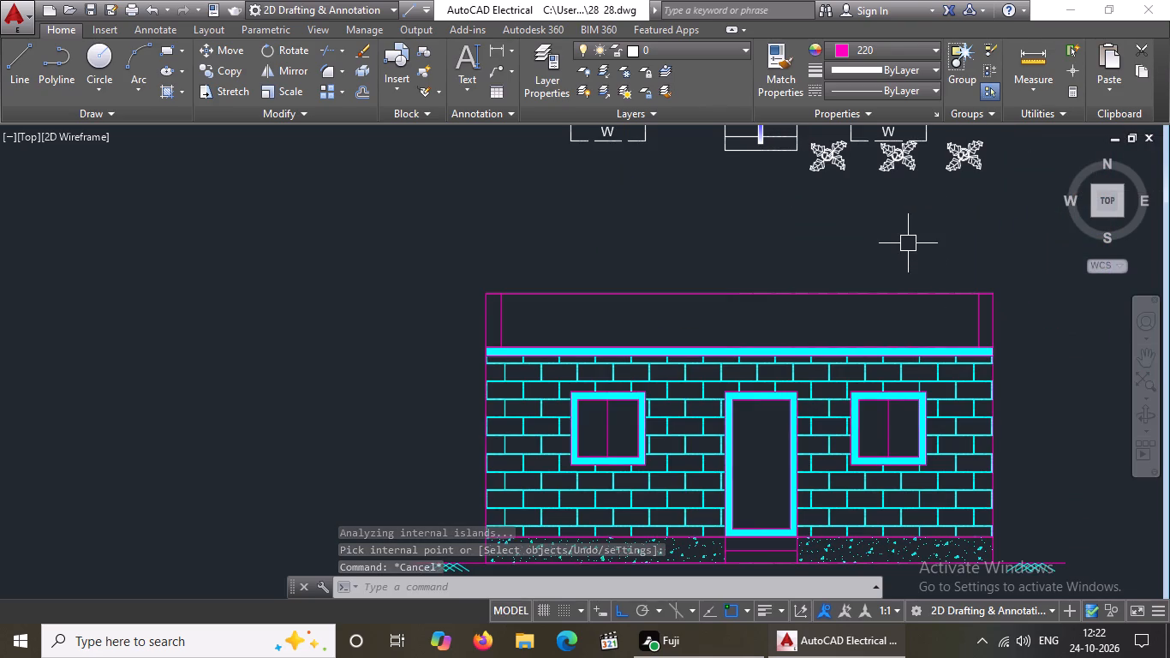
{"action": "key", "text": "Escape"}
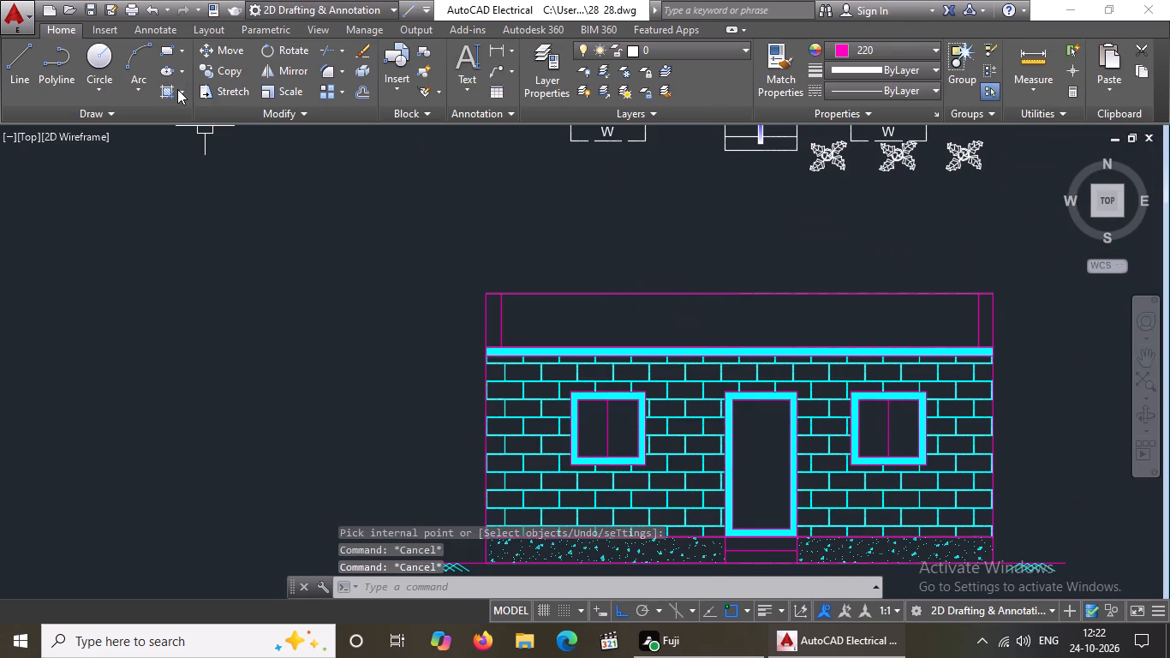
{"action": "left_click", "coordinate": [177, 89]}
{"action": "left_click", "coordinate": [202, 122]}
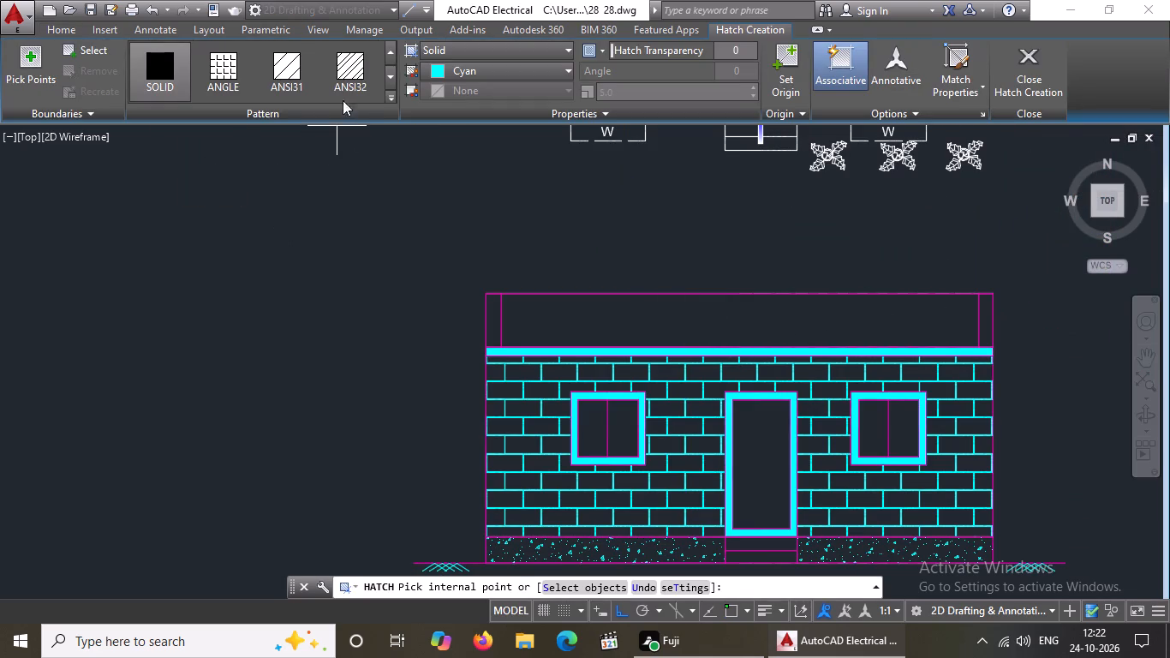
{"action": "scroll", "coordinate": [341, 66], "scroll_direction": "down", "scroll_amount": 5}
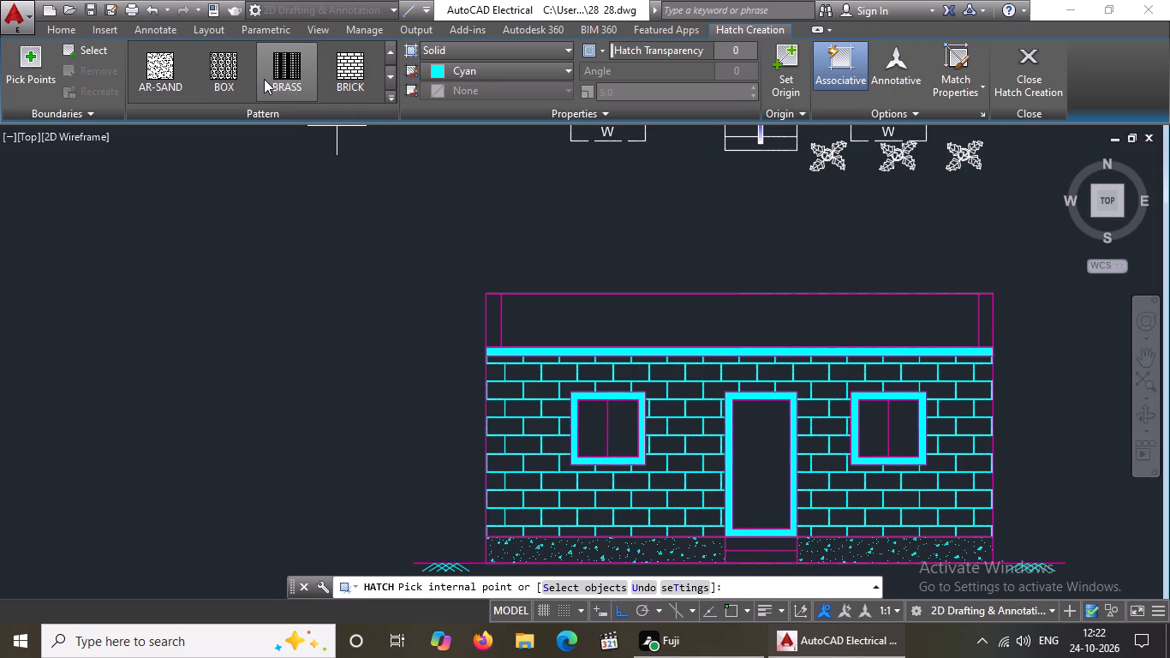
{"action": "scroll", "coordinate": [266, 79], "scroll_direction": "up", "scroll_amount": 2}
{"action": "scroll", "coordinate": [268, 79], "scroll_direction": "down", "scroll_amount": 2}
{"action": "scroll", "coordinate": [254, 71], "scroll_direction": "up", "scroll_amount": 1}
{"action": "left_click", "coordinate": [232, 74]}
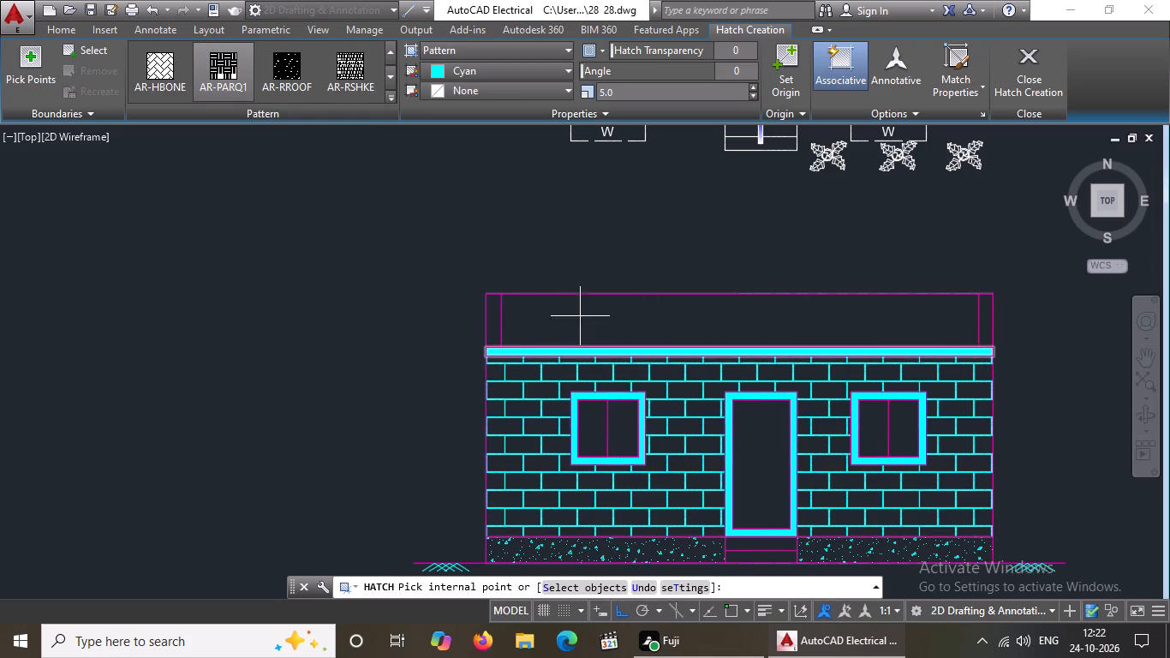
{"action": "left_click", "coordinate": [580, 315]}
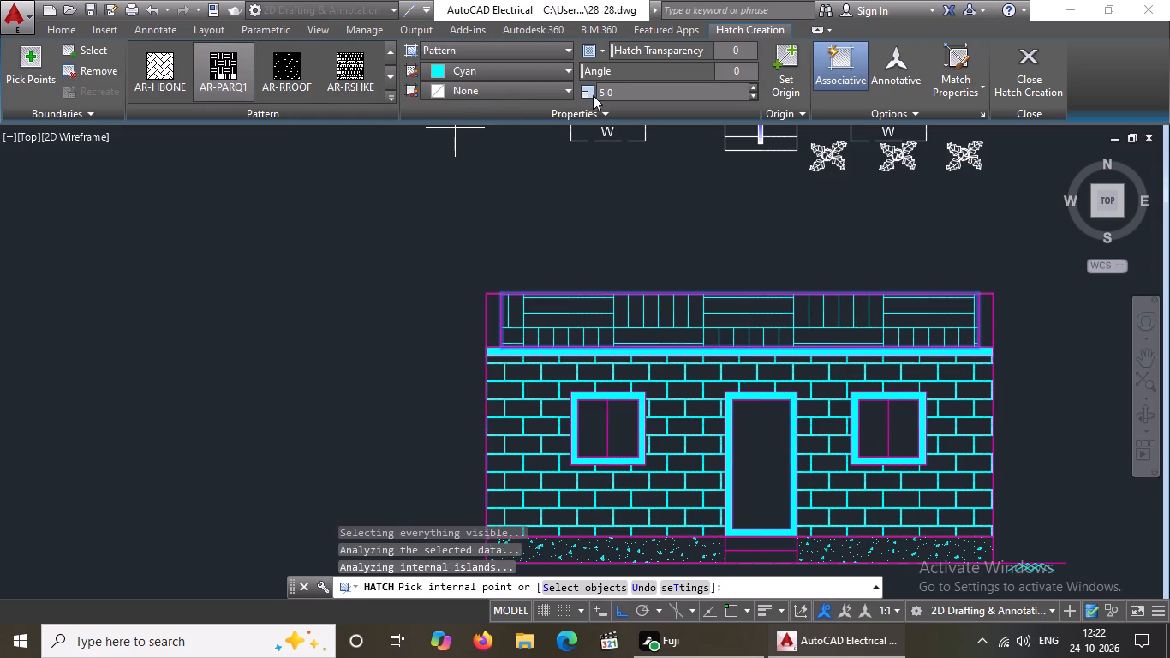
Try the long parapet panel's AR-PARQ1 hatch at scale 3, settle on scale 2, and finish the hatch.
{"action": "left_click", "coordinate": [624, 95]}
{"action": "key", "text": "BackSpace"}
{"action": "key", "text": "BackSpace"}
{"action": "key", "text": "3"}
{"action": "key", "text": "Return"}
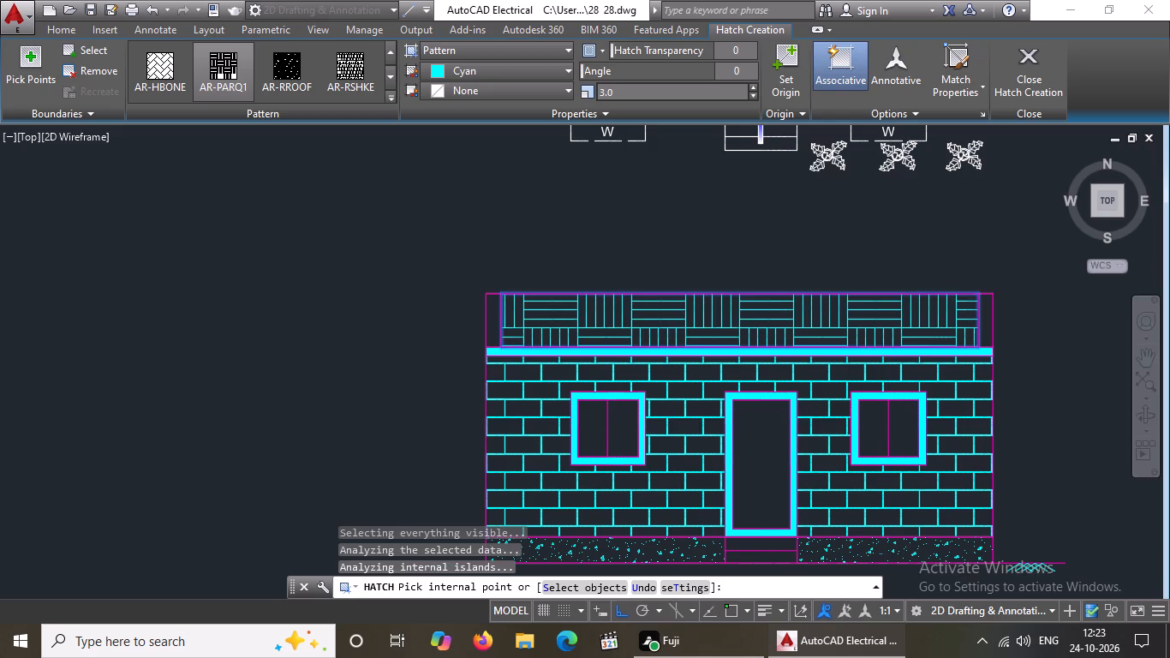
{"action": "left_click", "coordinate": [624, 93]}
{"action": "key", "text": "BackSpace"}
{"action": "key", "text": "BackSpace"}
{"action": "key", "text": "BackSpace"}
{"action": "key", "text": "2"}
{"action": "key", "text": "Return"}
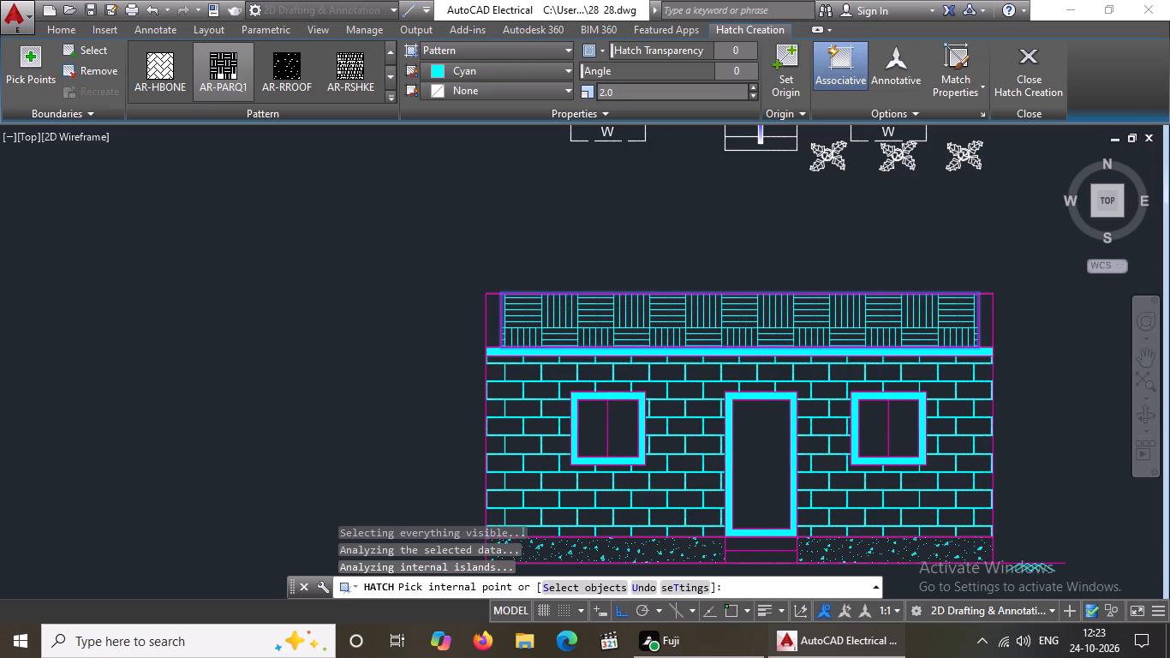
{"action": "left_click", "coordinate": [1025, 79]}
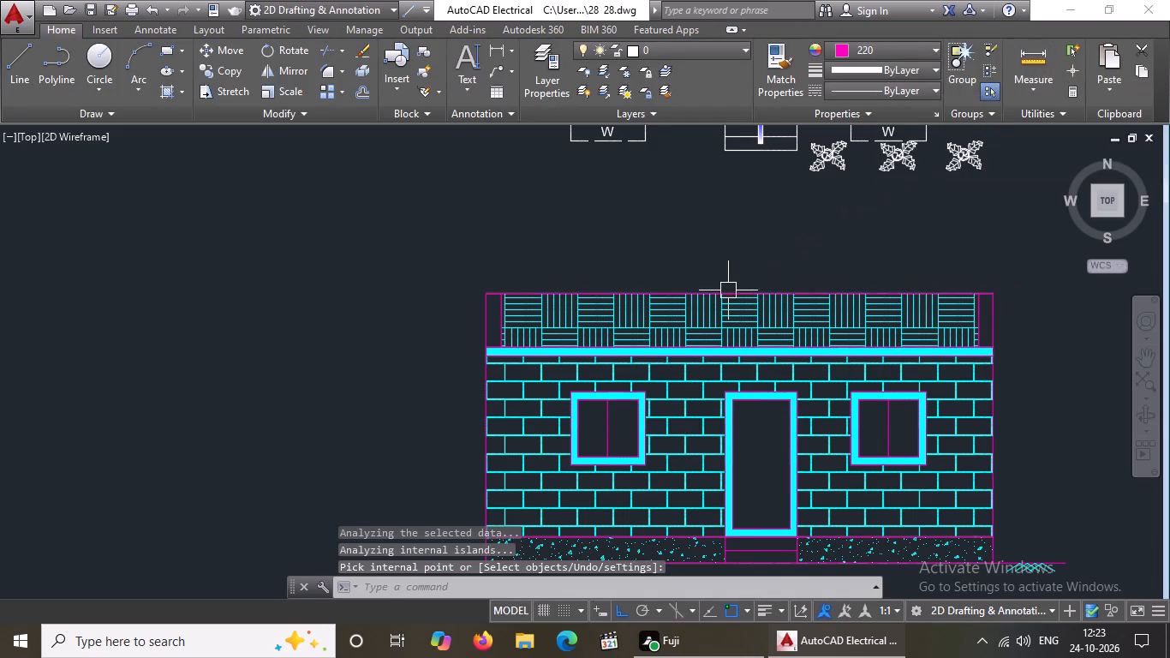
Hatch the two narrow end strips of the parapet with the AR-RROOF pattern in Cyan at scale 2.
{"action": "scroll", "coordinate": [733, 287], "scroll_direction": "down", "scroll_amount": 2}
{"action": "scroll", "coordinate": [755, 305], "scroll_direction": "up", "scroll_amount": 3}
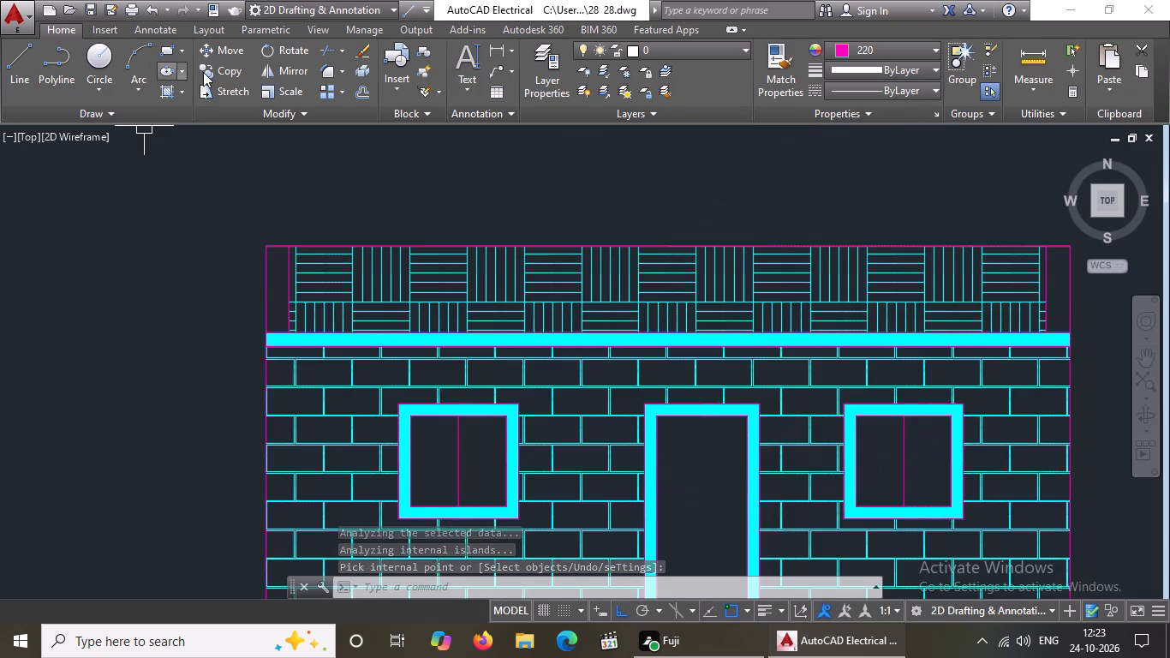
{"action": "left_click", "coordinate": [184, 92]}
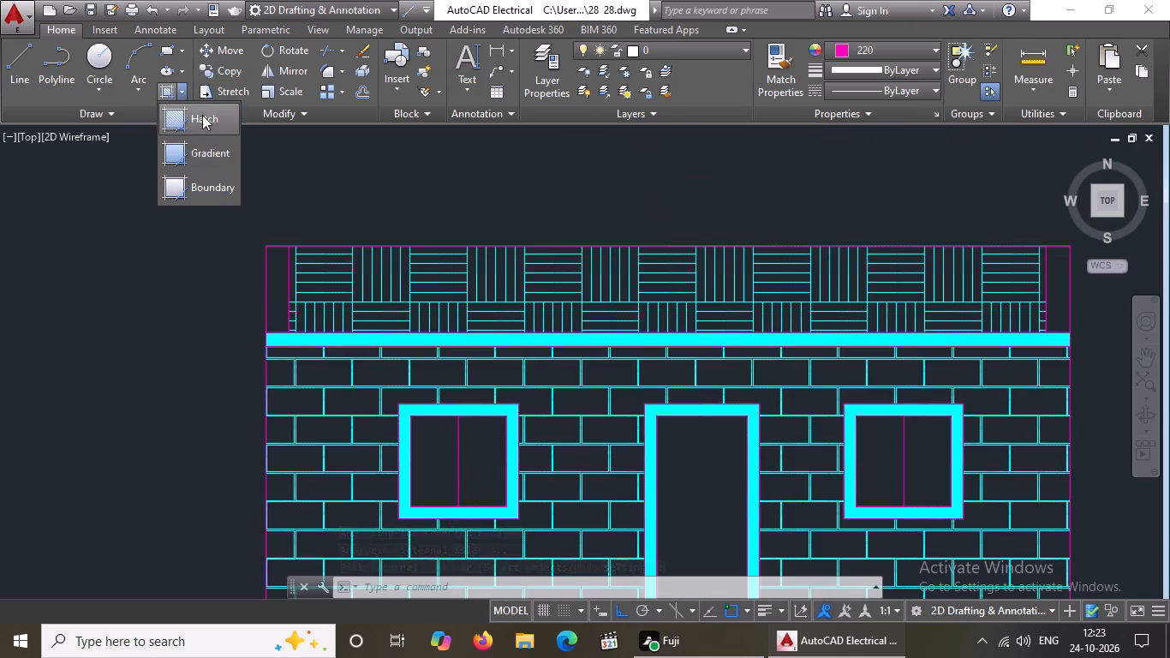
{"action": "left_click", "coordinate": [203, 115]}
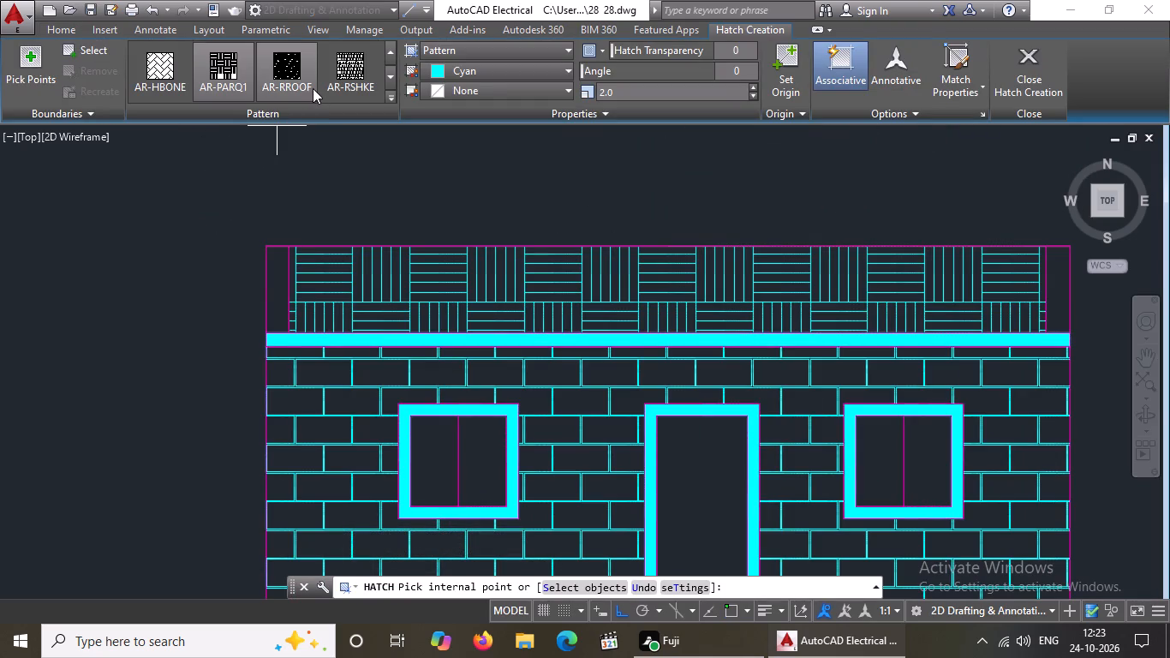
{"action": "left_click", "coordinate": [287, 67]}
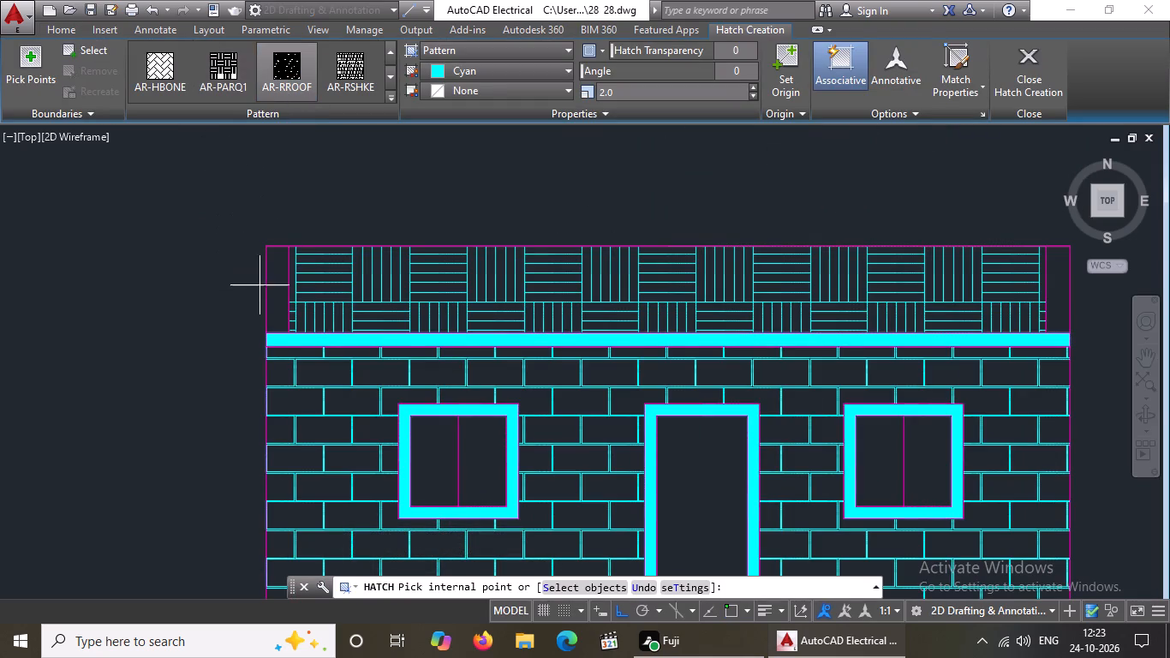
{"action": "left_click", "coordinate": [272, 278]}
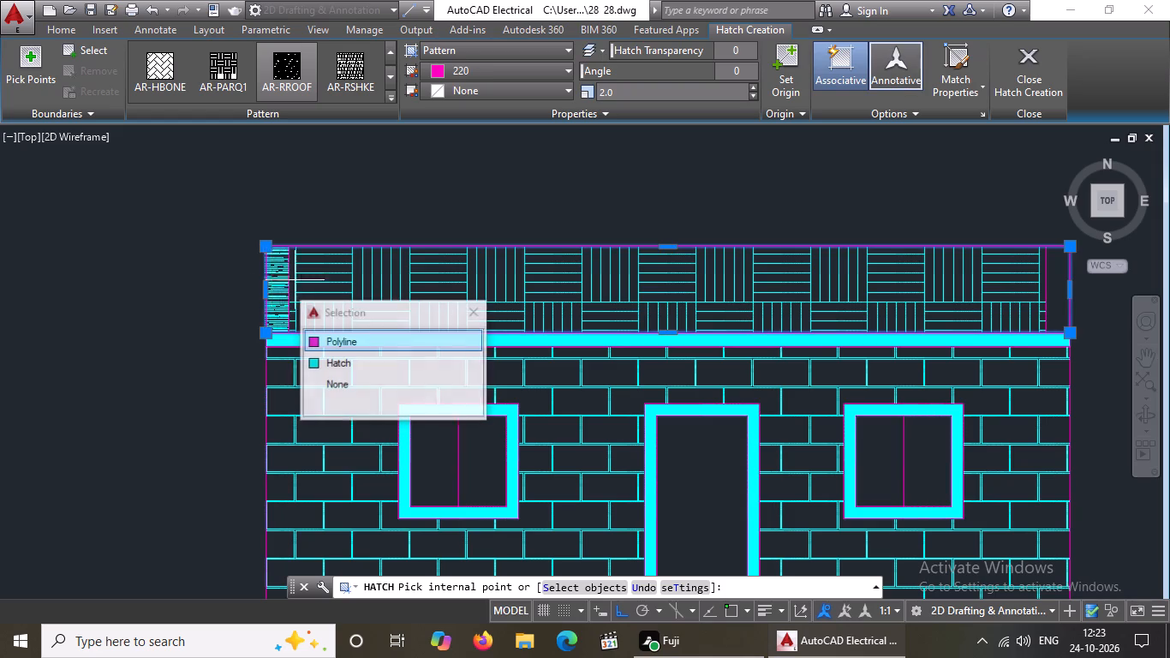
{"action": "left_click", "coordinate": [285, 288]}
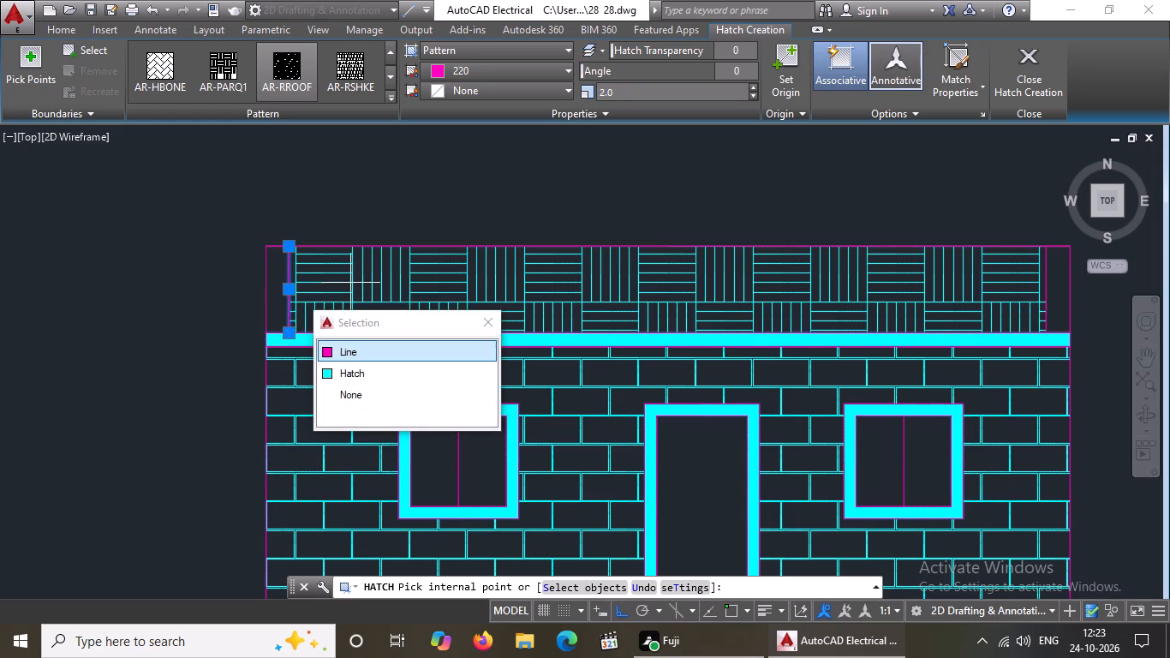
{"action": "left_click", "coordinate": [275, 279]}
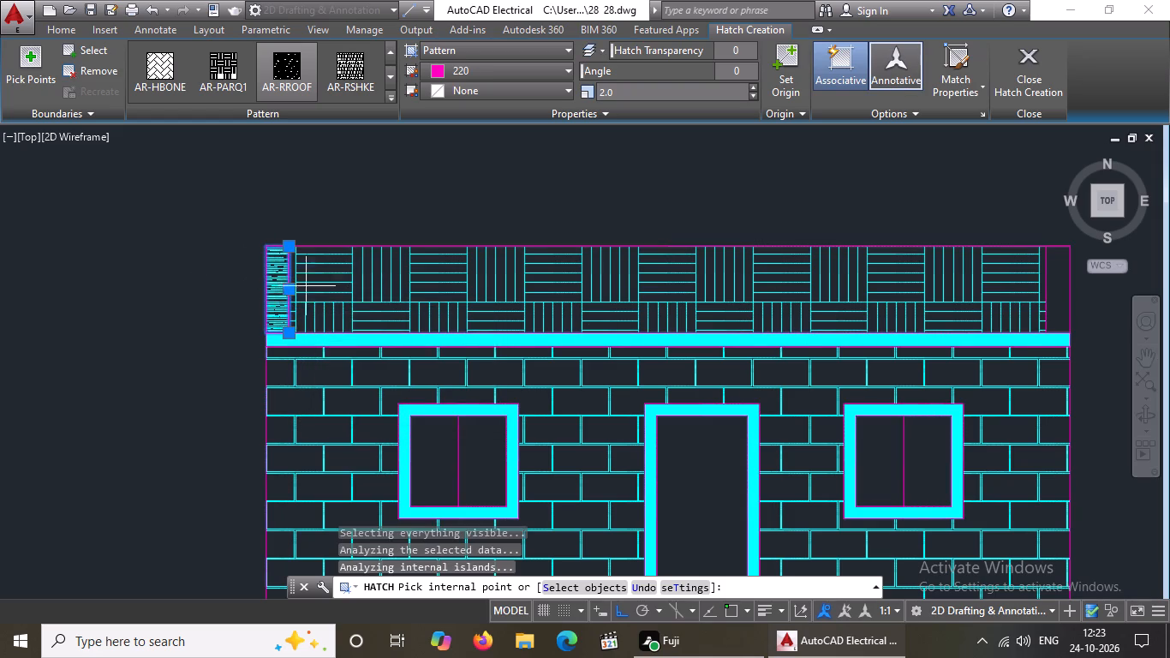
{"action": "left_click", "coordinate": [1065, 301]}
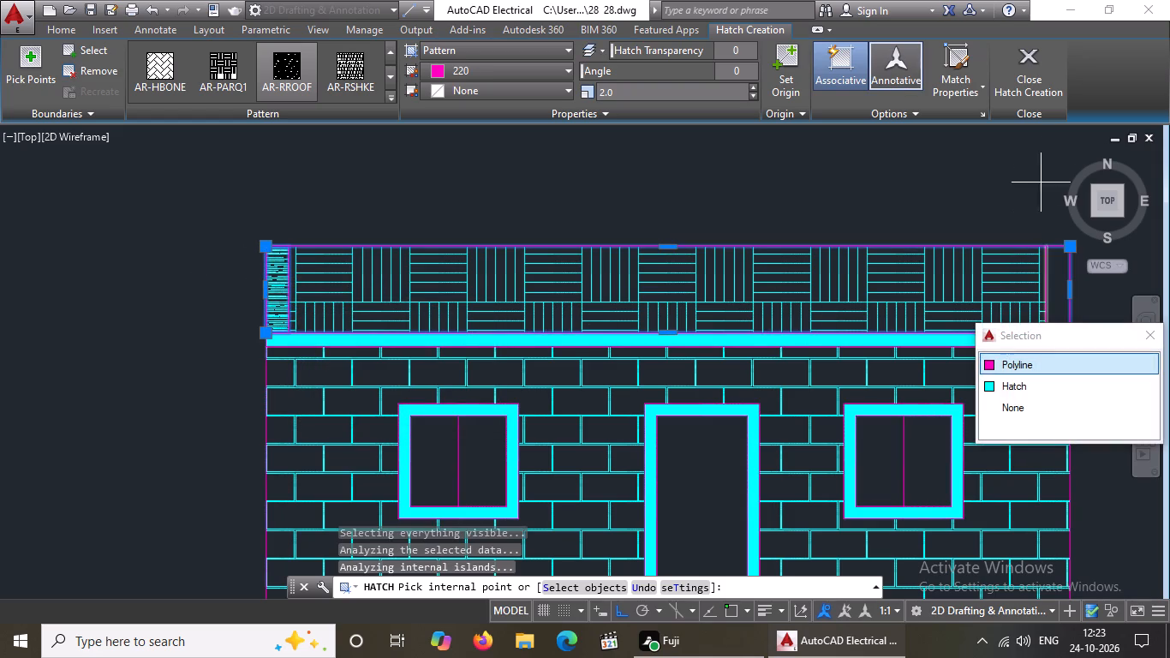
{"action": "left_click", "coordinate": [1052, 277]}
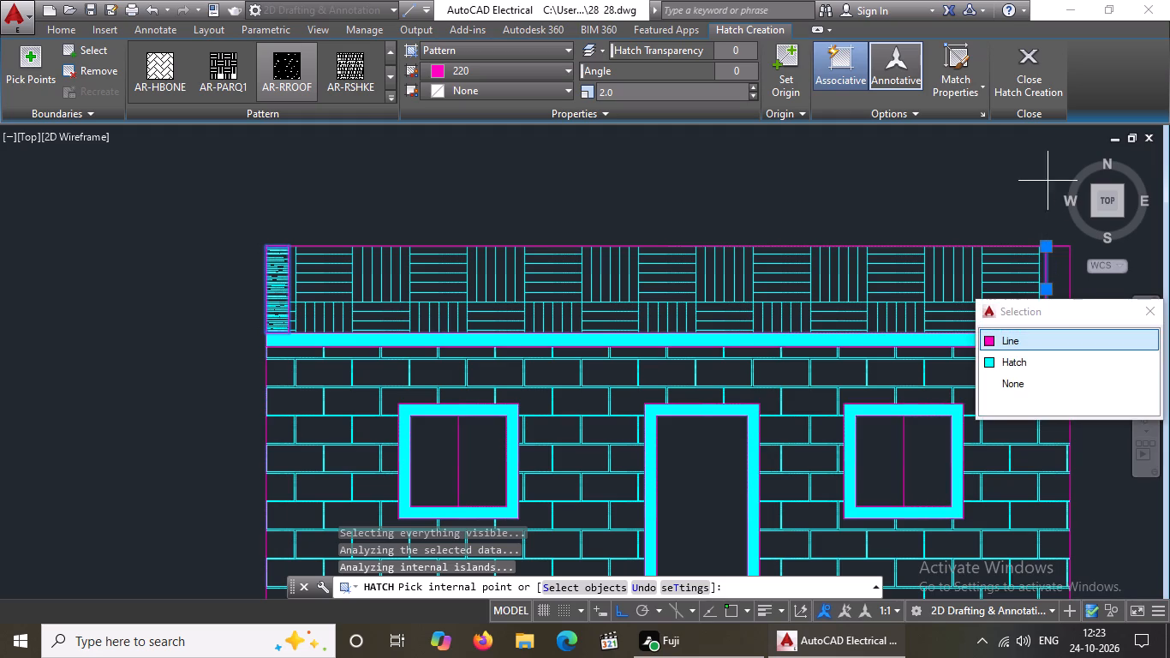
{"action": "scroll", "coordinate": [1072, 260], "scroll_direction": "up", "scroll_amount": 3}
{"action": "left_click", "coordinate": [1033, 275]}
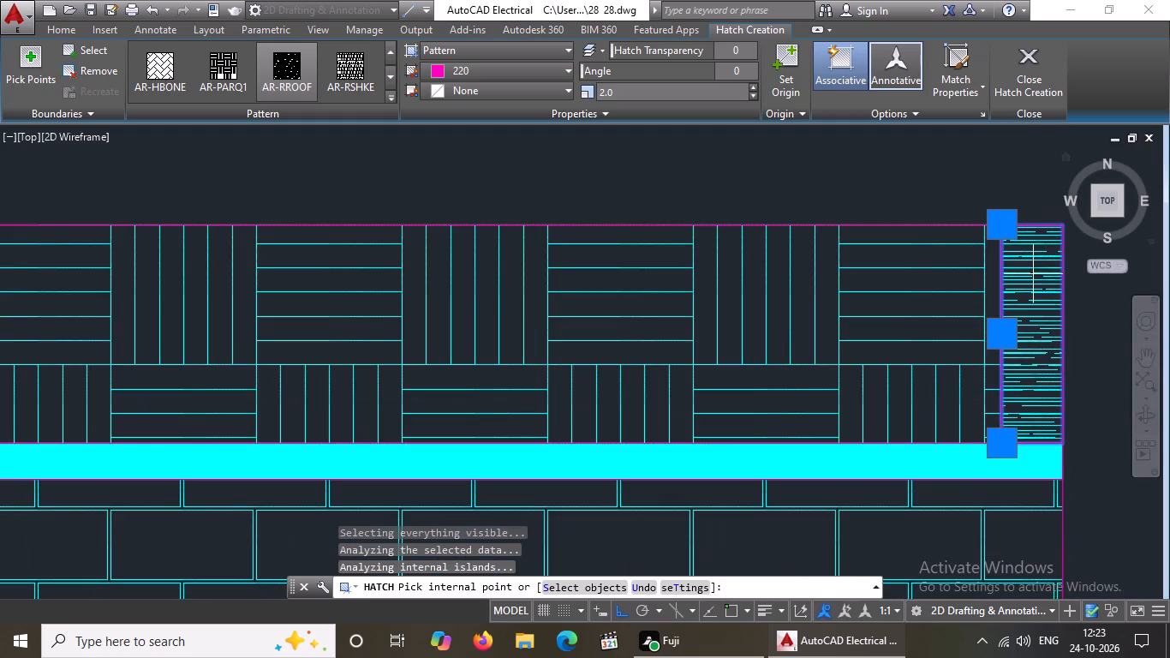
{"action": "left_click", "coordinate": [1018, 89]}
{"action": "scroll", "coordinate": [892, 298], "scroll_direction": "down", "scroll_amount": 4}
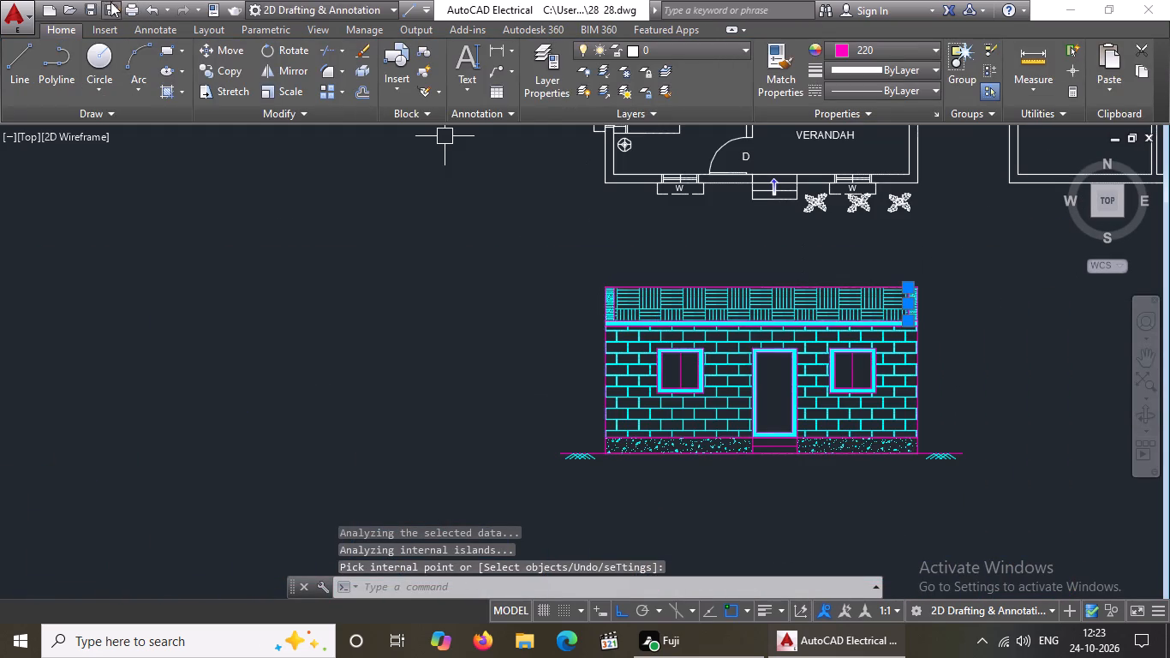
Hatch all four glass panes of the two front windows with the GOST_GLASS pattern in Cyan at scale 2.
{"action": "left_click", "coordinate": [172, 91]}
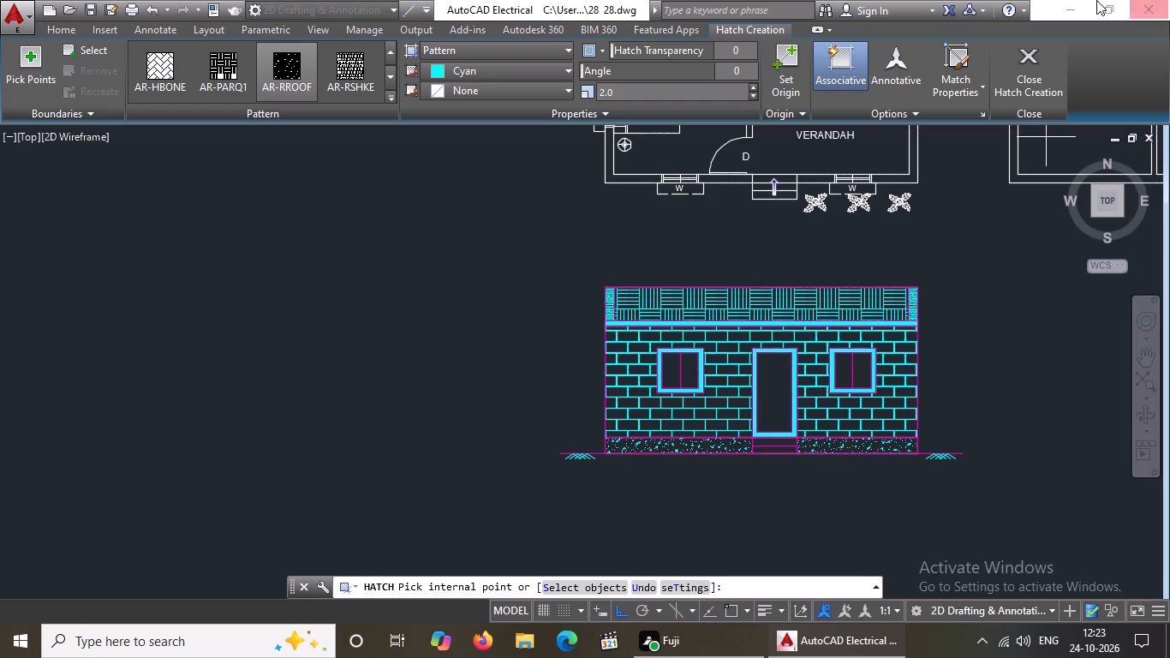
{"action": "left_click_drag", "start_coordinate": [1024, 81], "coordinate": [1024, 105]}
{"action": "scroll", "coordinate": [1001, 314], "scroll_direction": "up", "scroll_amount": 3}
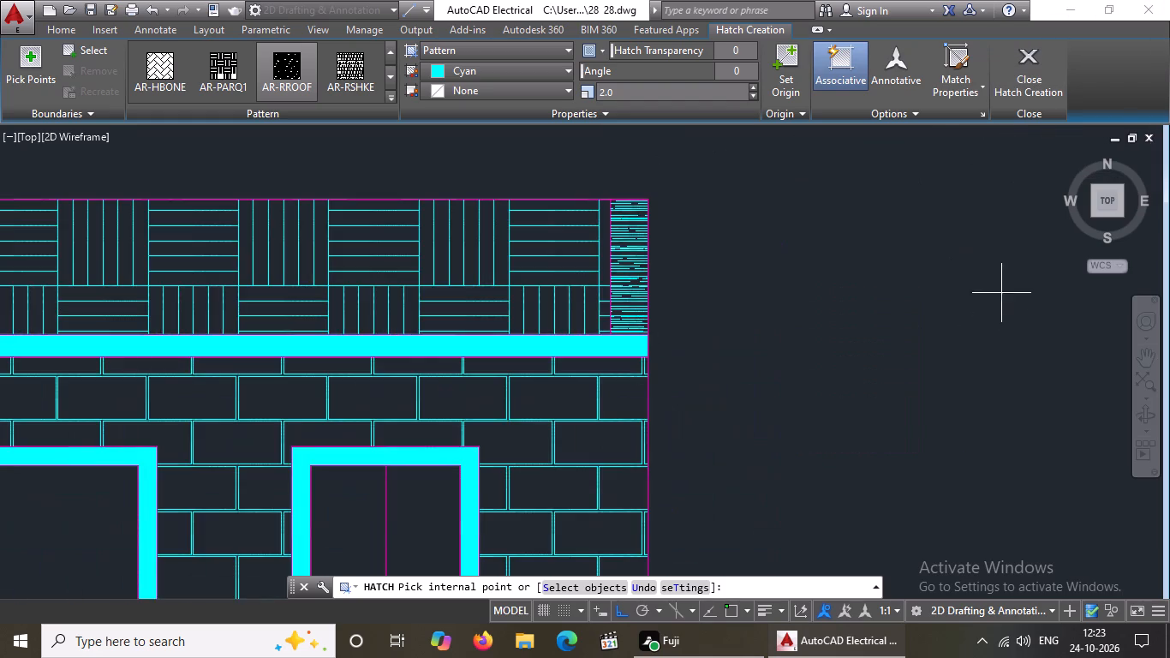
{"action": "scroll", "coordinate": [994, 303], "scroll_direction": "down", "scroll_amount": 4}
{"action": "left_click", "coordinate": [385, 74]}
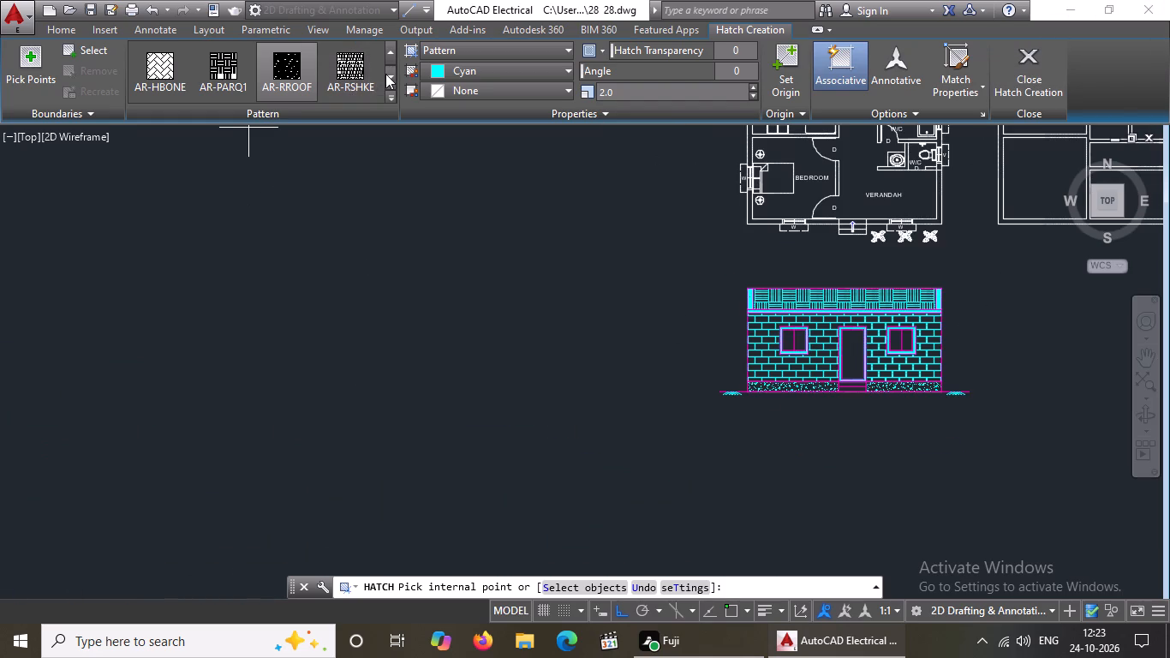
{"action": "left_click", "coordinate": [385, 74]}
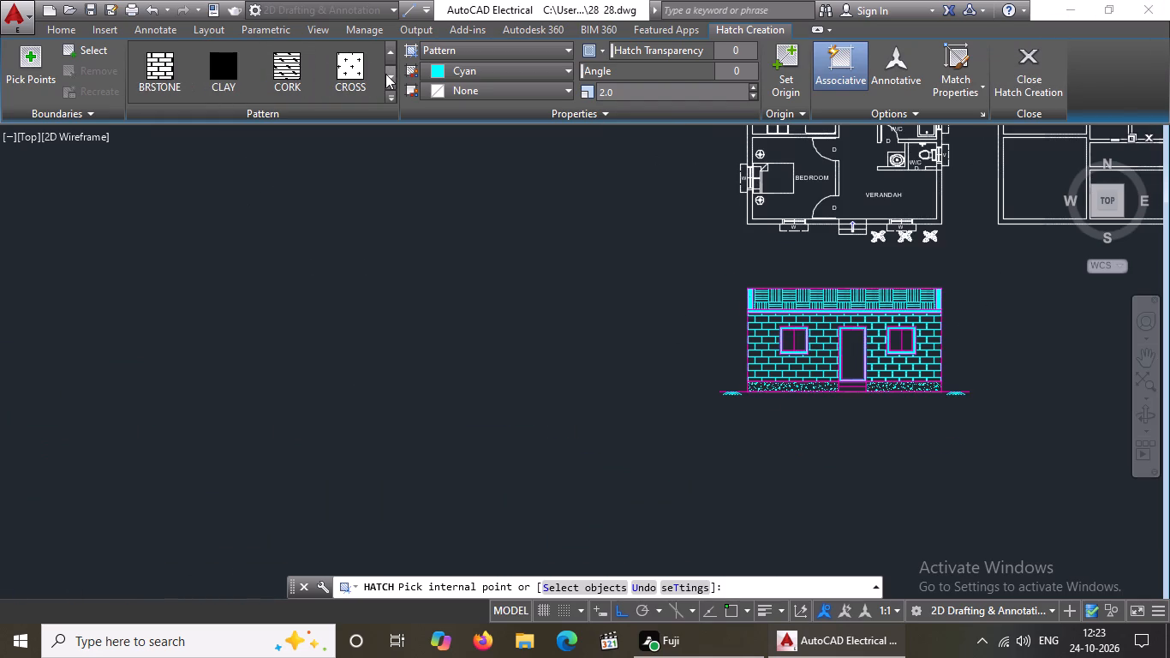
{"action": "left_click", "coordinate": [390, 43]}
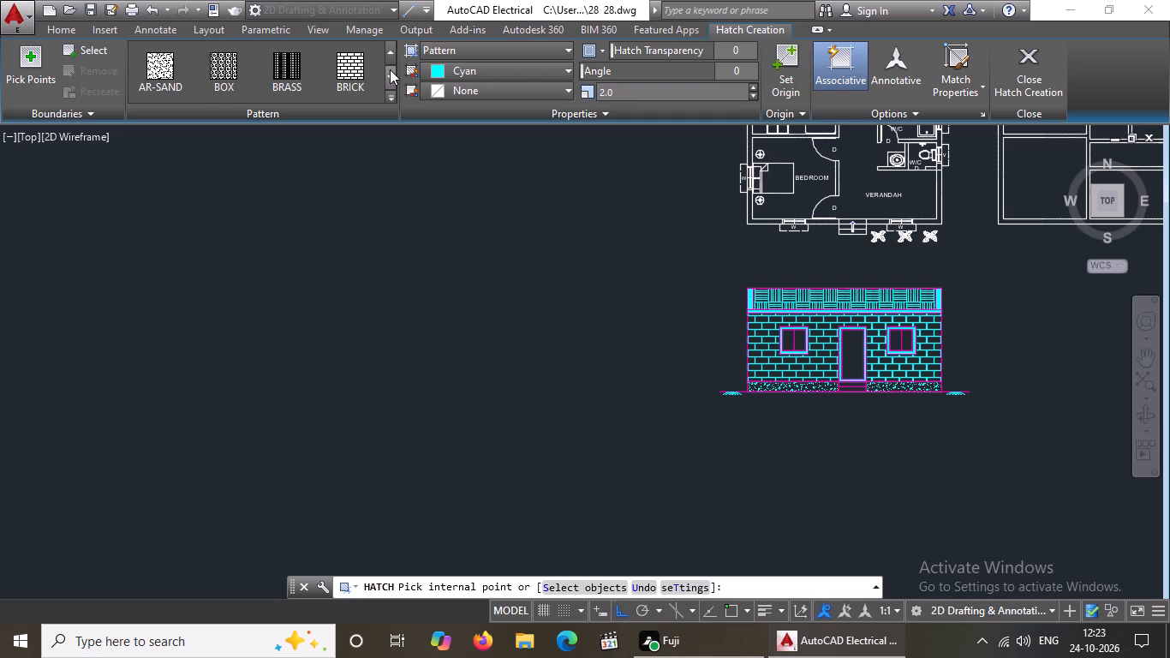
{"action": "left_click", "coordinate": [390, 69]}
{"action": "left_click", "coordinate": [390, 69]}
{"action": "left_click", "coordinate": [389, 69]}
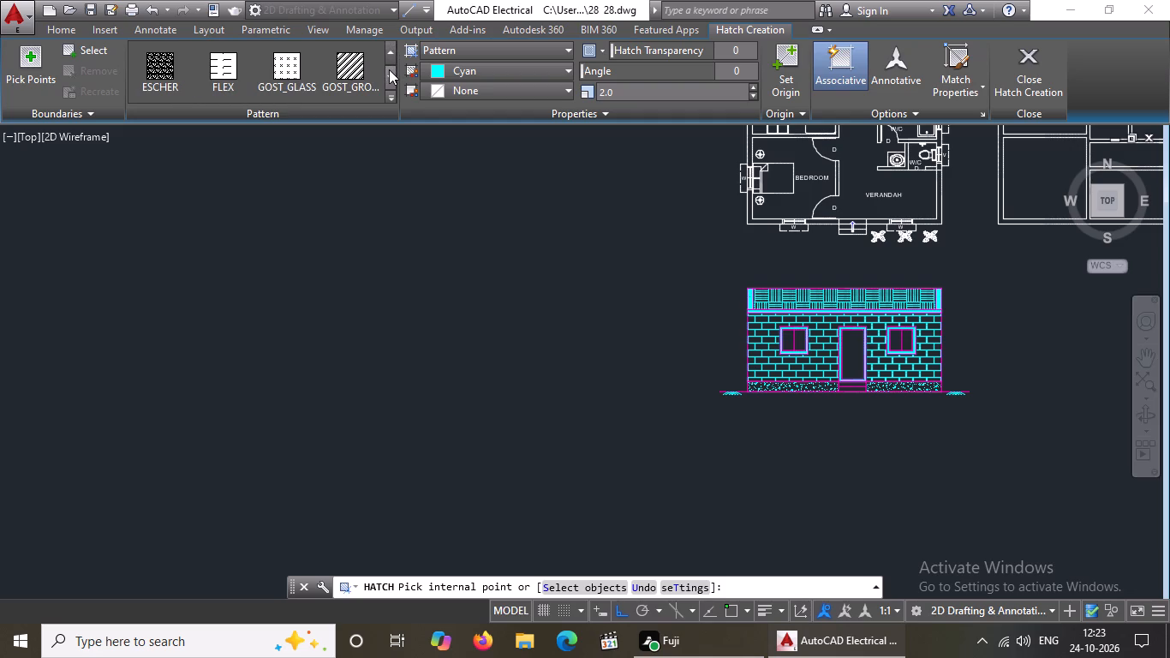
{"action": "left_click", "coordinate": [277, 69]}
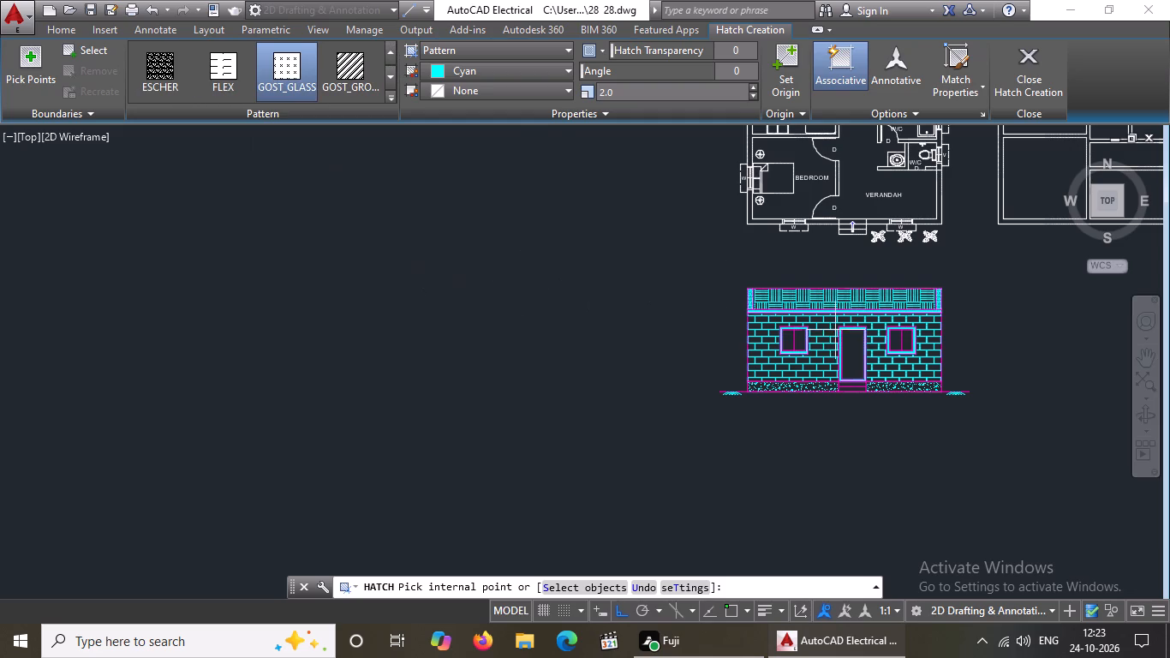
{"action": "scroll", "coordinate": [889, 363], "scroll_direction": "up", "scroll_amount": 3}
{"action": "left_click", "coordinate": [472, 273]}
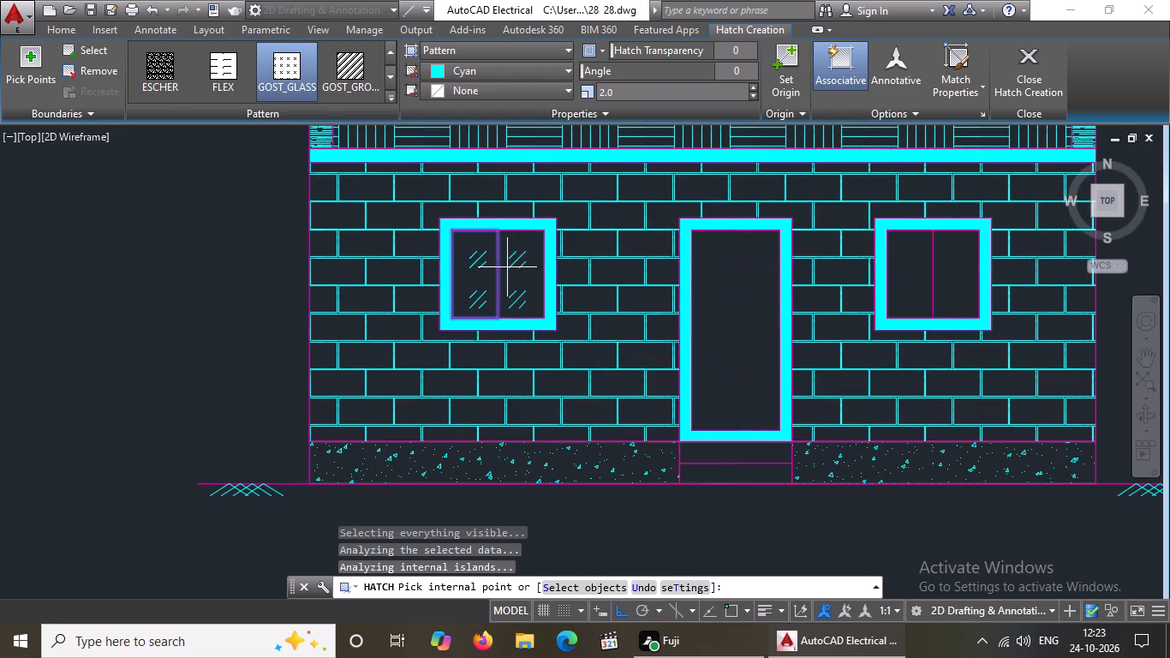
{"action": "left_click", "coordinate": [507, 267]}
{"action": "left_click", "coordinate": [914, 279]}
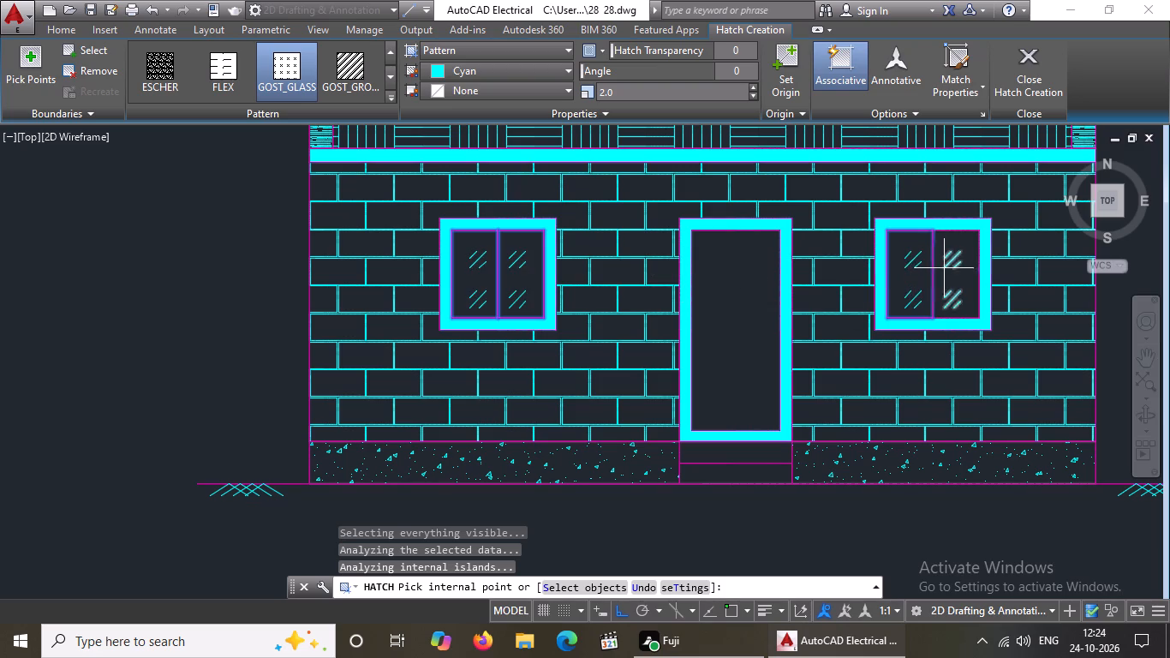
{"action": "left_click", "coordinate": [944, 268]}
{"action": "left_click", "coordinate": [1012, 69]}
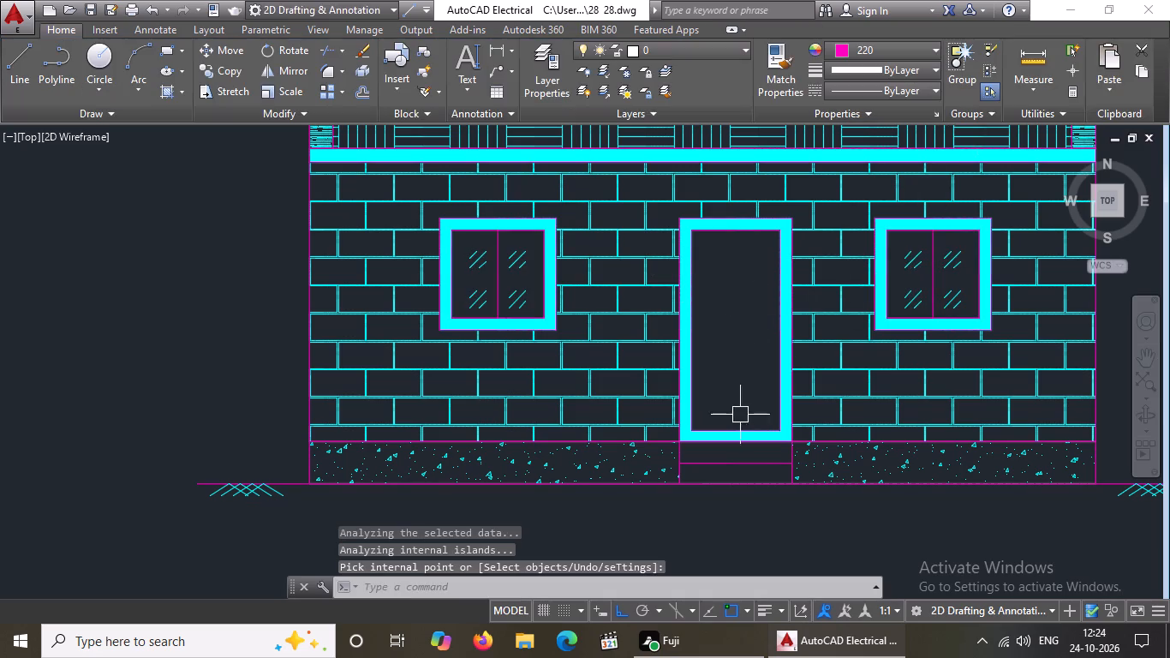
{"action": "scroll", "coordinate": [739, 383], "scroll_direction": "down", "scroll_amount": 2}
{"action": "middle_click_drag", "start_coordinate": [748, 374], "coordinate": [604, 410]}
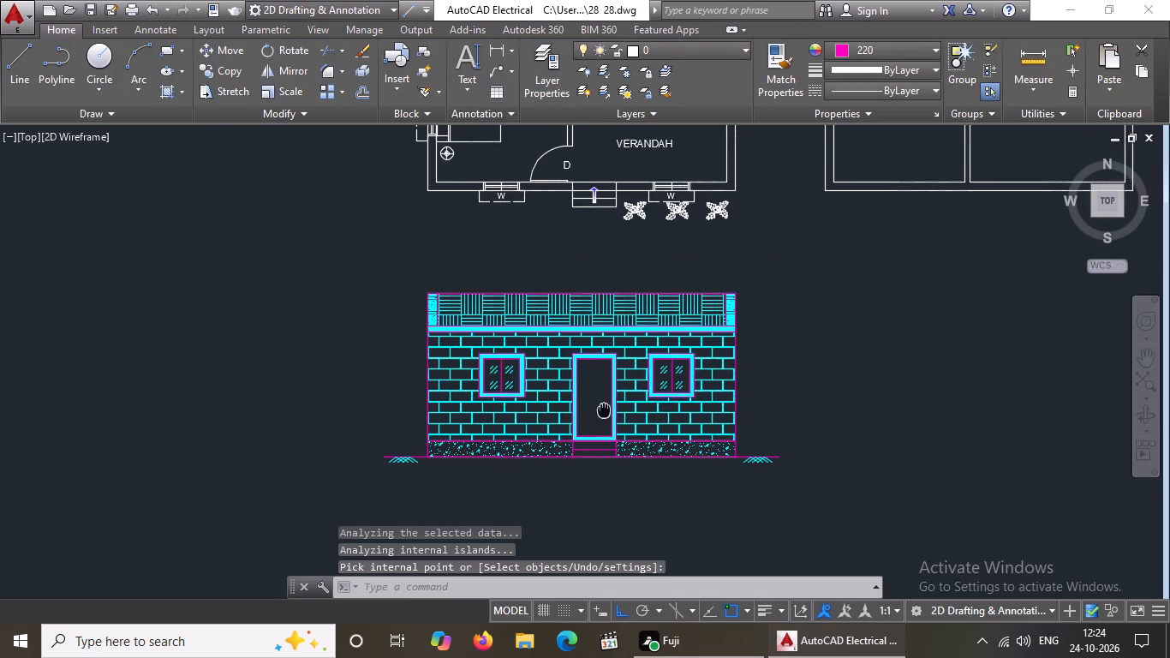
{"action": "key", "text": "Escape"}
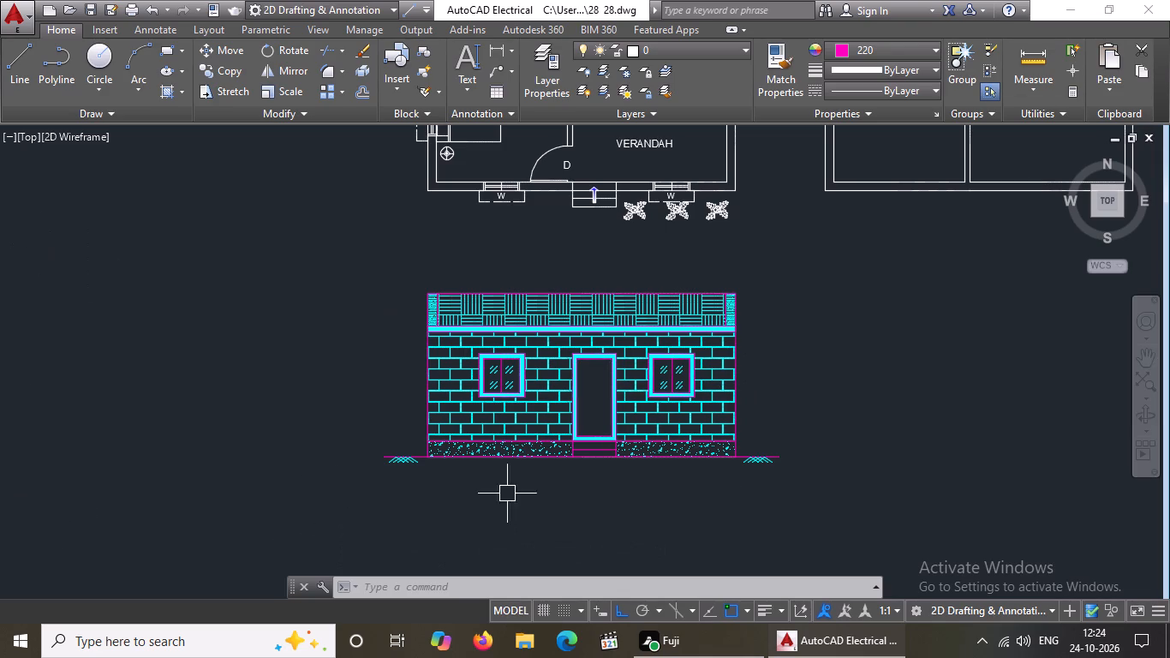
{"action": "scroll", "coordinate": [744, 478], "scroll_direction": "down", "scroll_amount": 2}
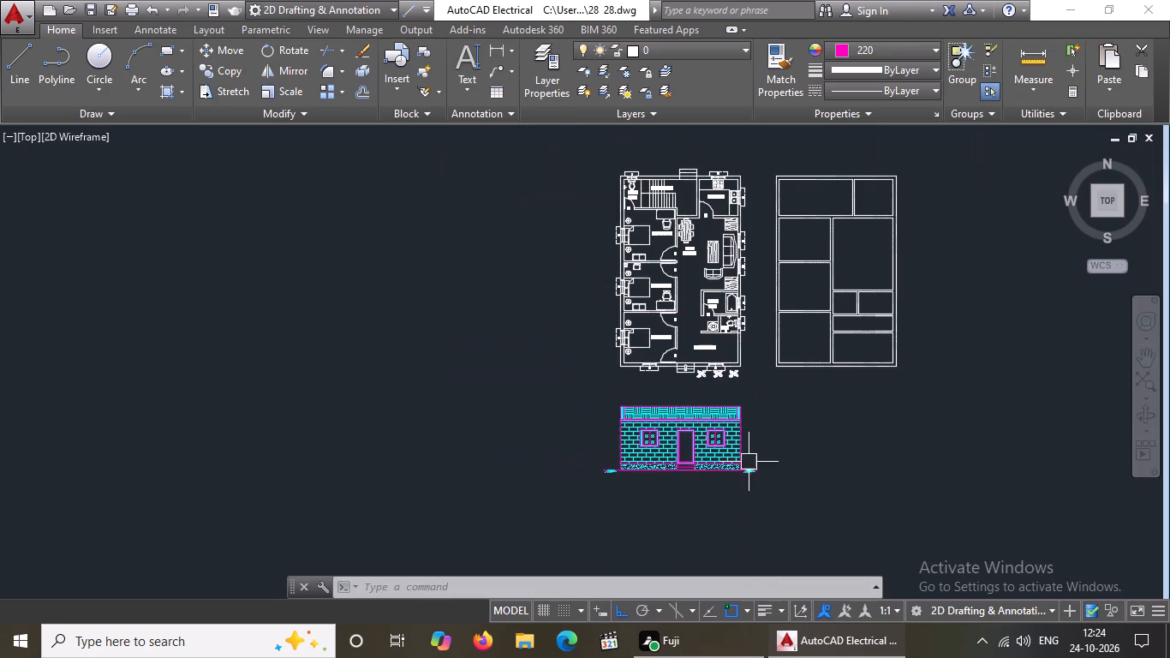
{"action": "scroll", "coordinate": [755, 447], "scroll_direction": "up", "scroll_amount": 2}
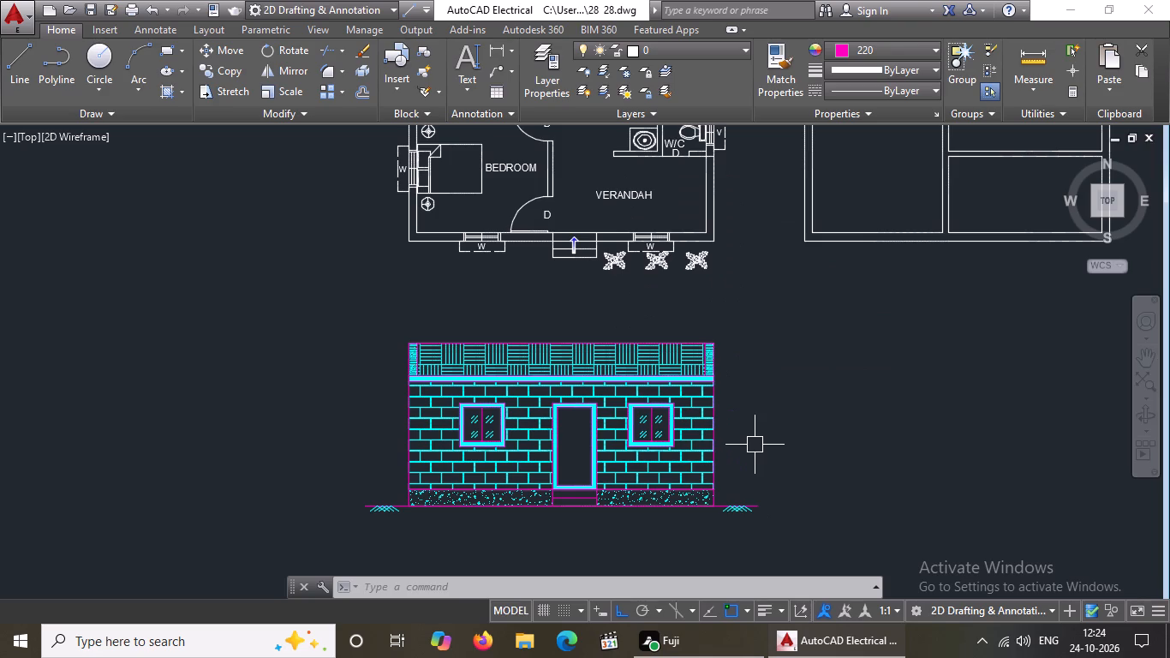
Draw vertical construction lines down from the outer edges of the plan's left window projection (W) and right ventilator projection (V).
{"action": "middle_click_drag", "start_coordinate": [748, 407], "coordinate": [748, 474]}
{"action": "key", "text": "Escape"}
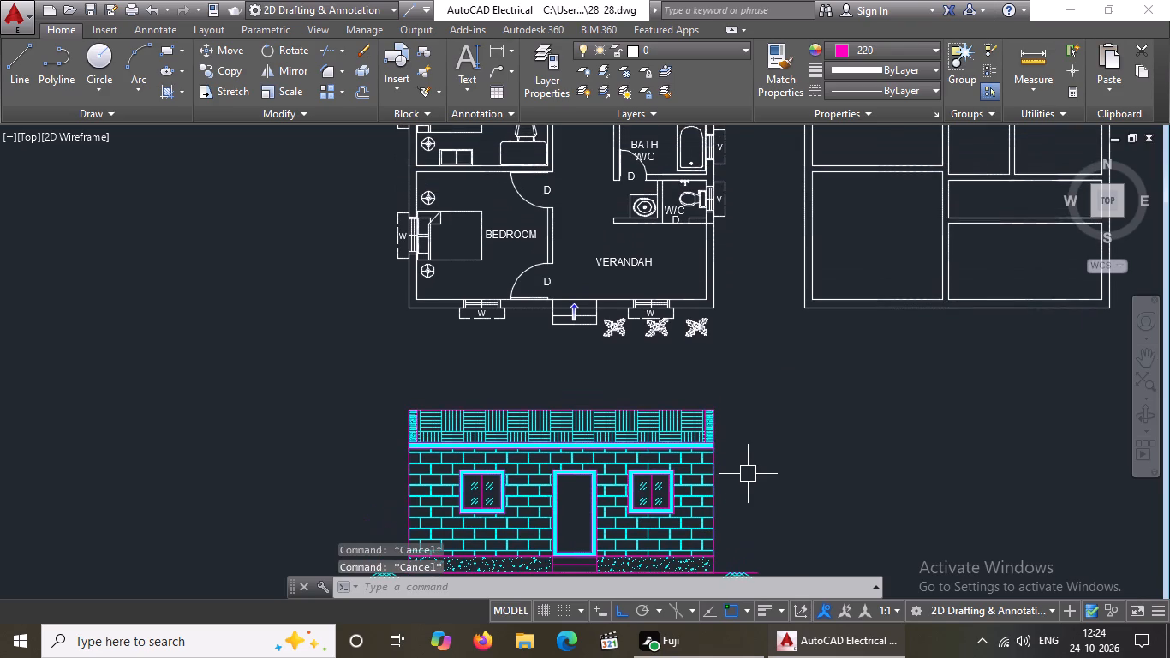
{"action": "key", "text": "e"}
{"action": "key", "text": "Escape"}
{"action": "type", "text": "XL V"}
{"action": "key", "text": "space"}
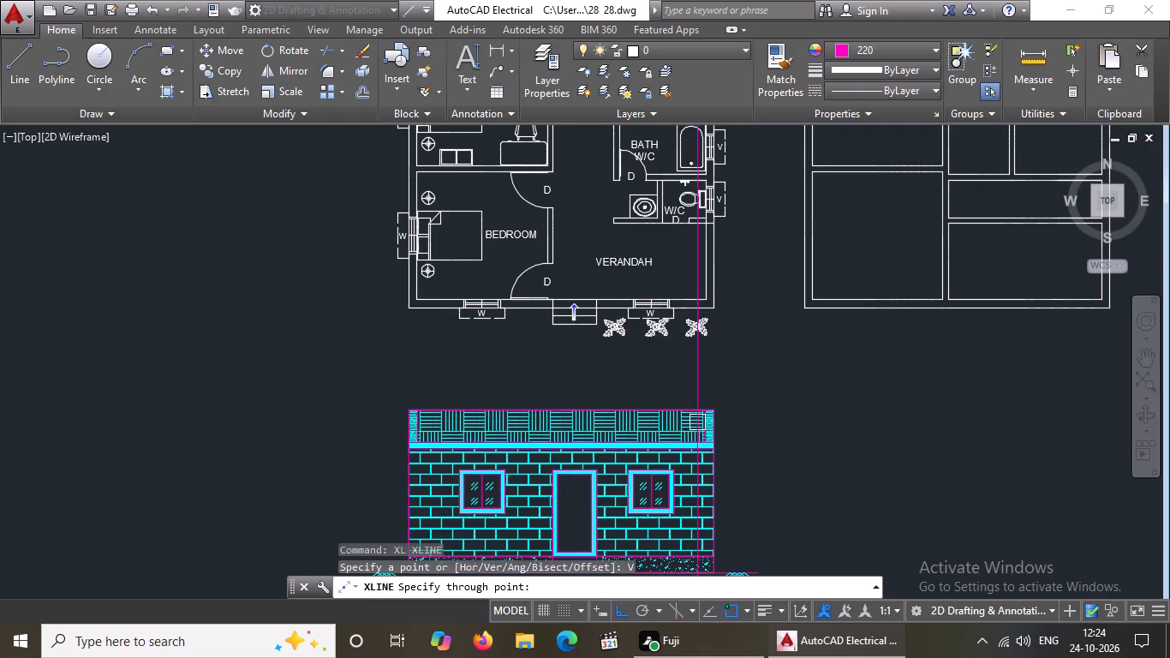
{"action": "scroll", "coordinate": [398, 257], "scroll_direction": "up", "scroll_amount": 3}
{"action": "left_click", "coordinate": [382, 263]}
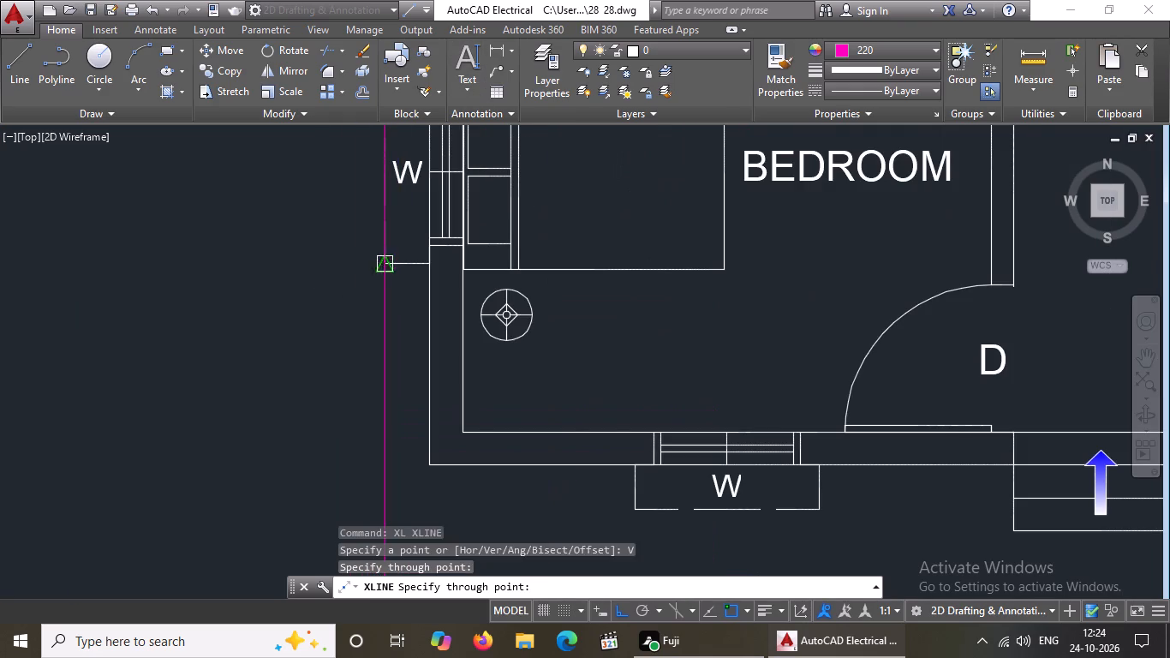
{"action": "scroll", "coordinate": [477, 306], "scroll_direction": "down", "scroll_amount": 5}
{"action": "scroll", "coordinate": [675, 271], "scroll_direction": "up", "scroll_amount": 3}
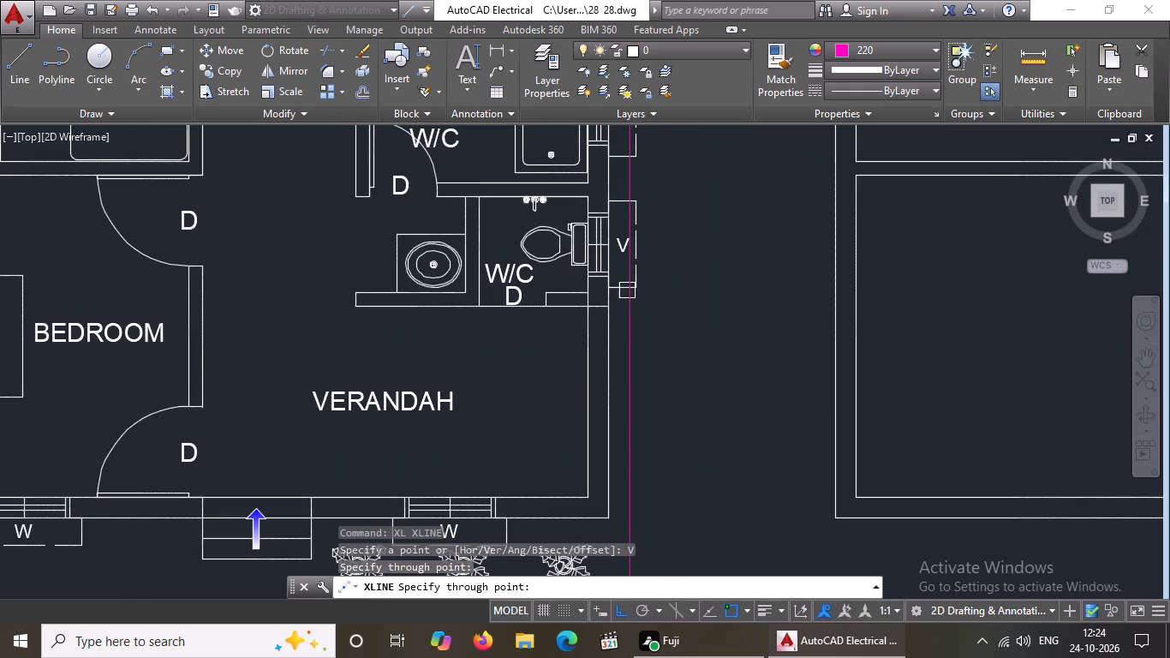
{"action": "left_click", "coordinate": [636, 288]}
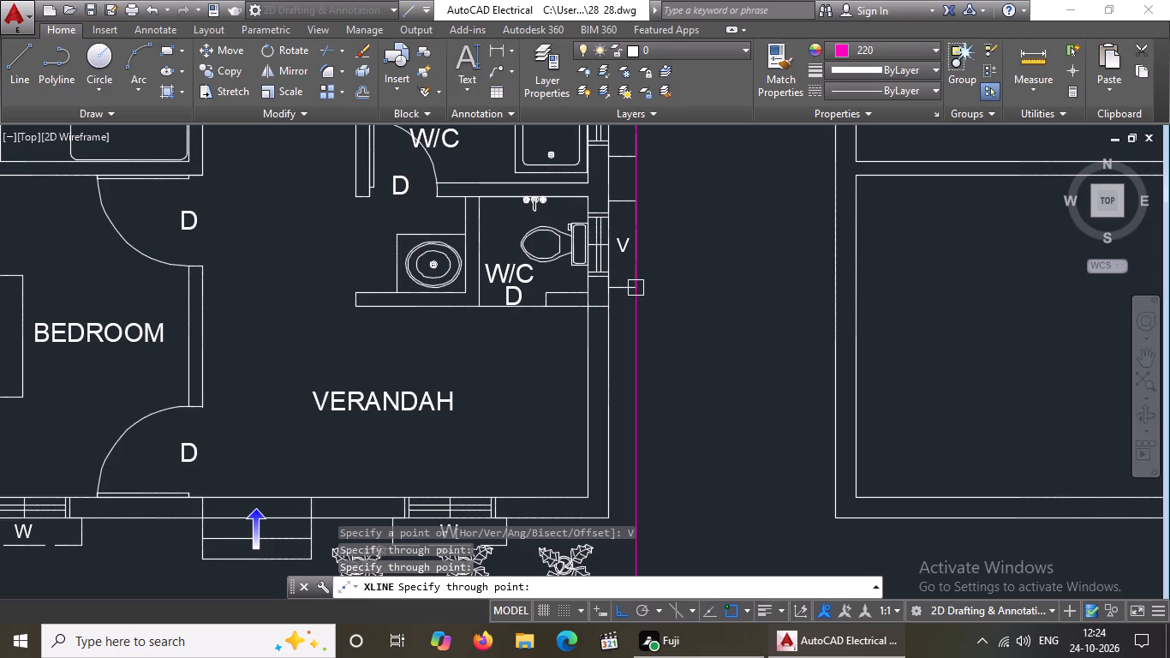
{"action": "scroll", "coordinate": [697, 309], "scroll_direction": "down", "scroll_amount": 4}
{"action": "key", "text": "Escape"}
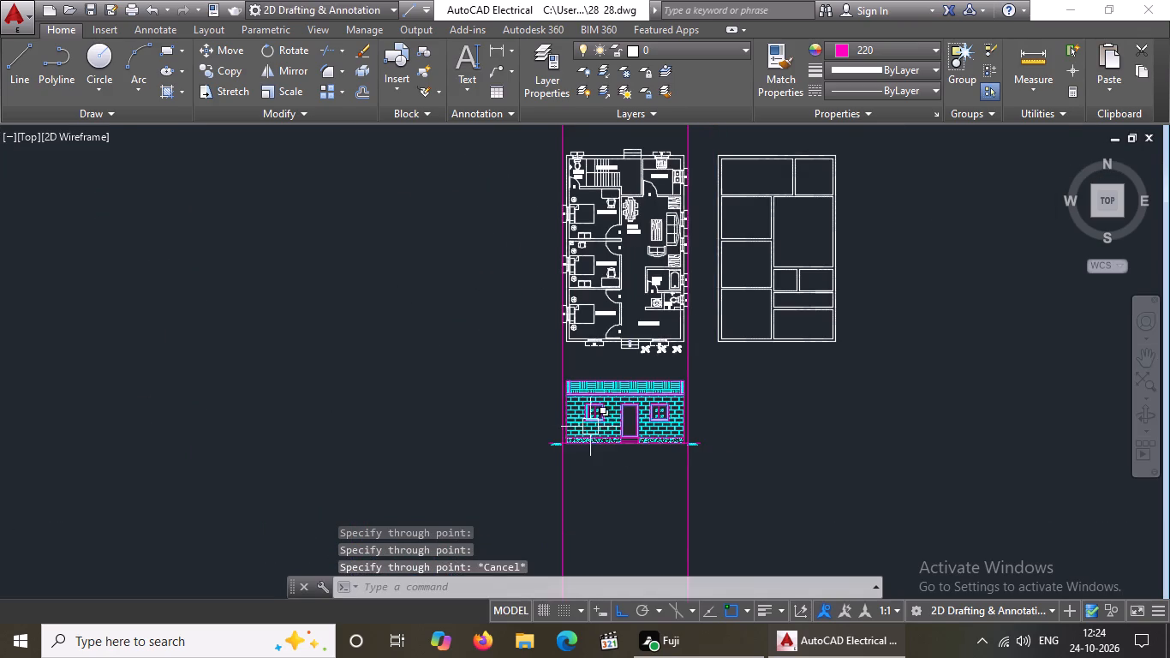
Draw a short horizontal line at window-head level across the left construction line, just outside the elevation's left wall.
{"action": "scroll", "coordinate": [580, 403], "scroll_direction": "up", "scroll_amount": 3}
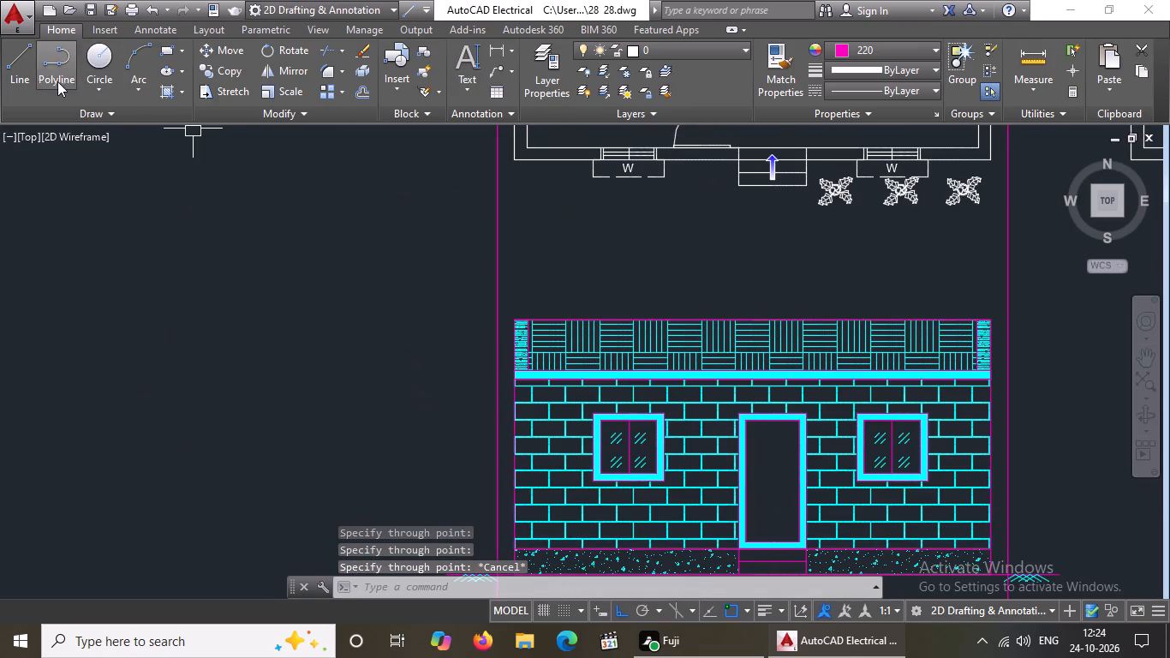
{"action": "left_click", "coordinate": [12, 69]}
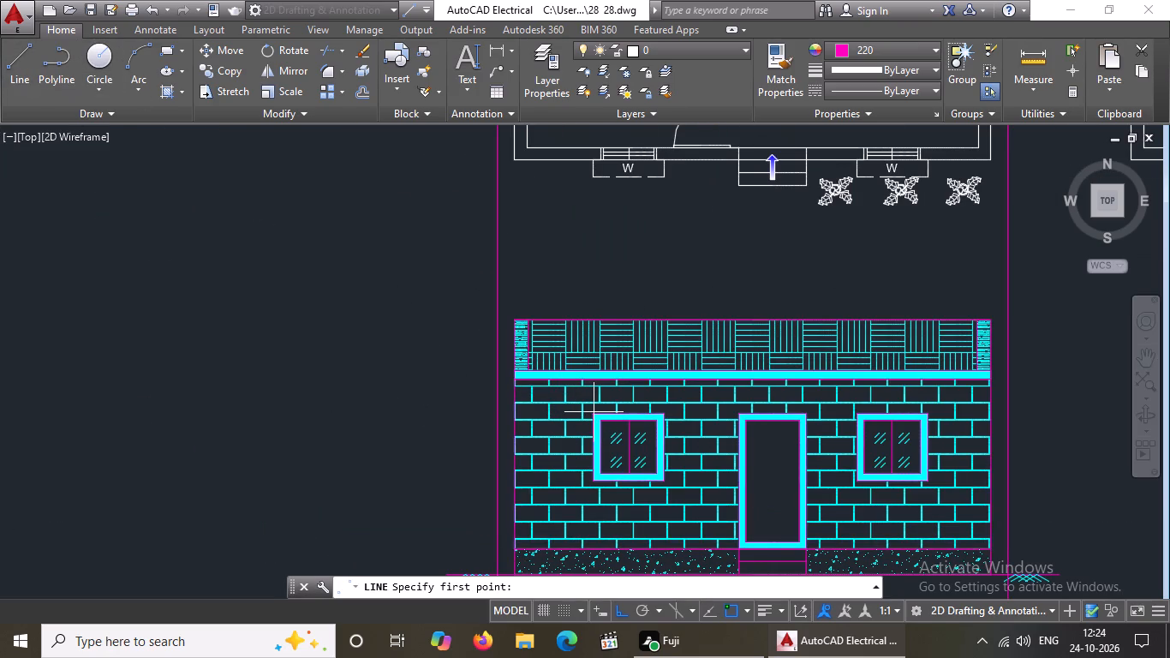
{"action": "left_click", "coordinate": [511, 415]}
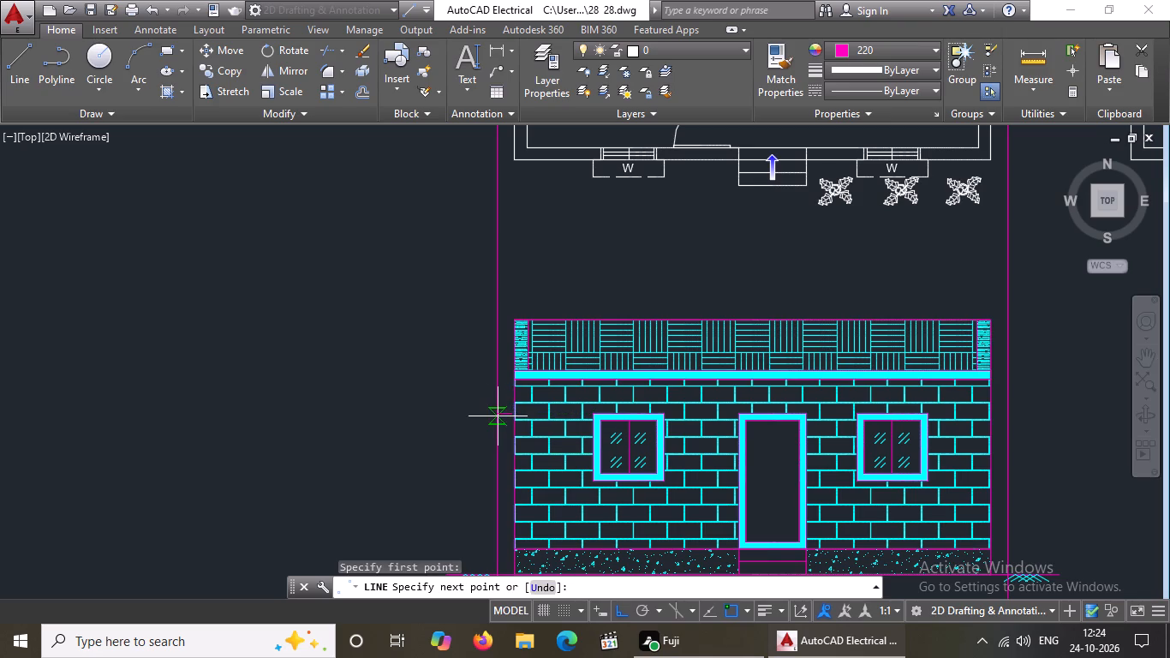
{"action": "scroll", "coordinate": [496, 414], "scroll_direction": "up", "scroll_amount": 4}
{"action": "left_click", "coordinate": [482, 419]}
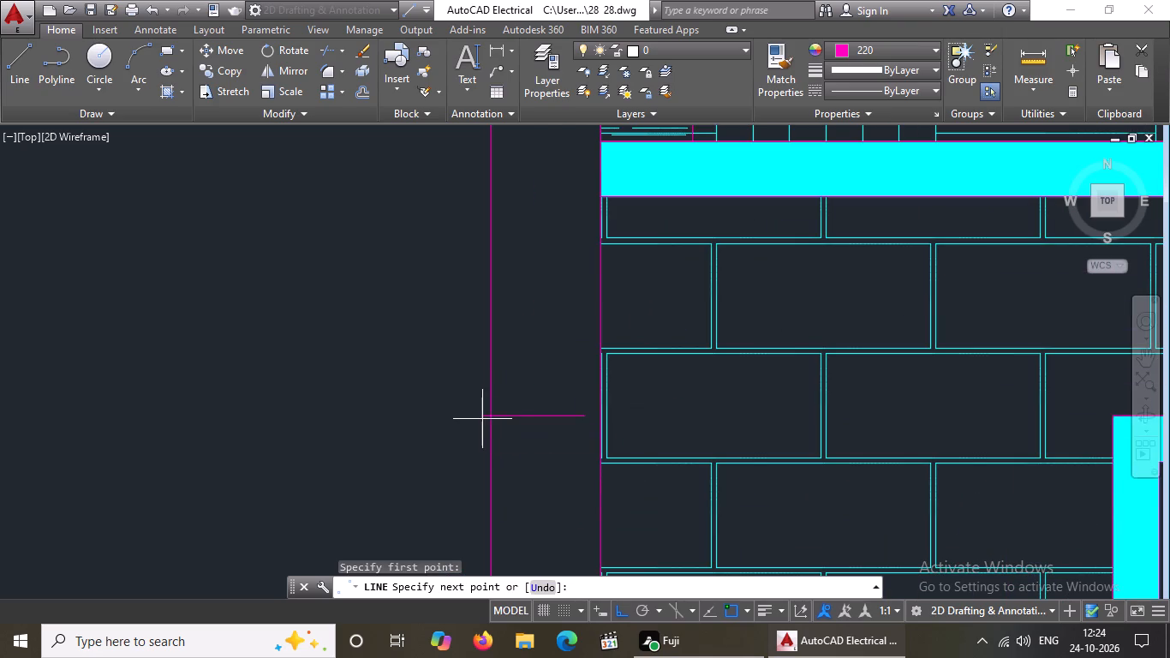
{"action": "key", "text": "Escape"}
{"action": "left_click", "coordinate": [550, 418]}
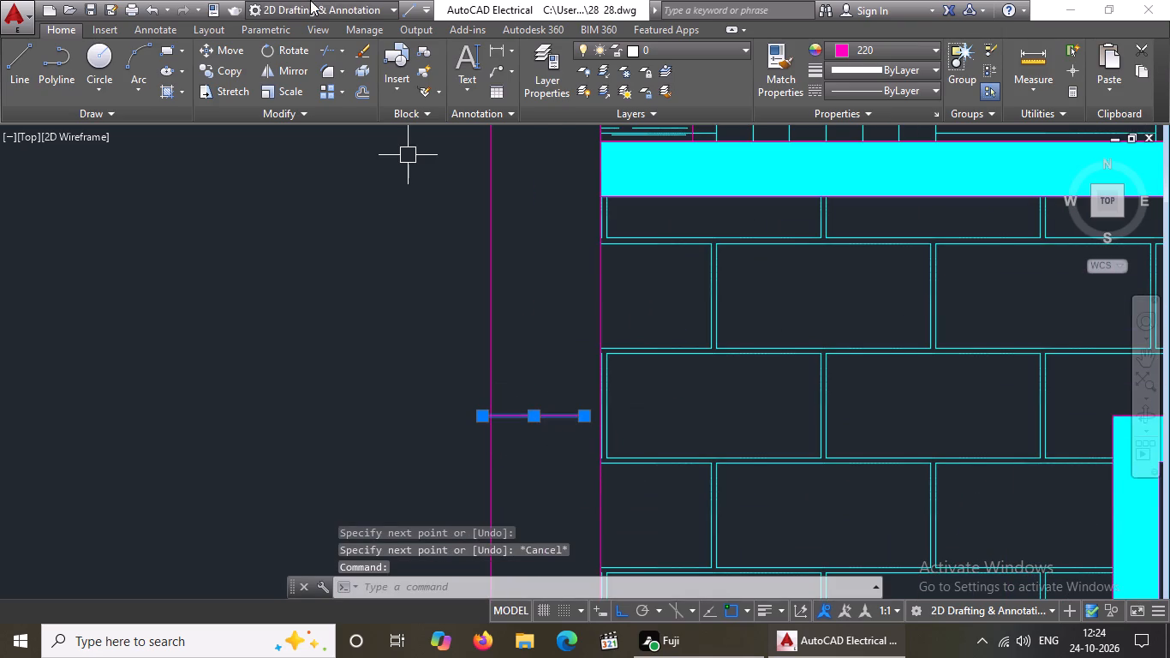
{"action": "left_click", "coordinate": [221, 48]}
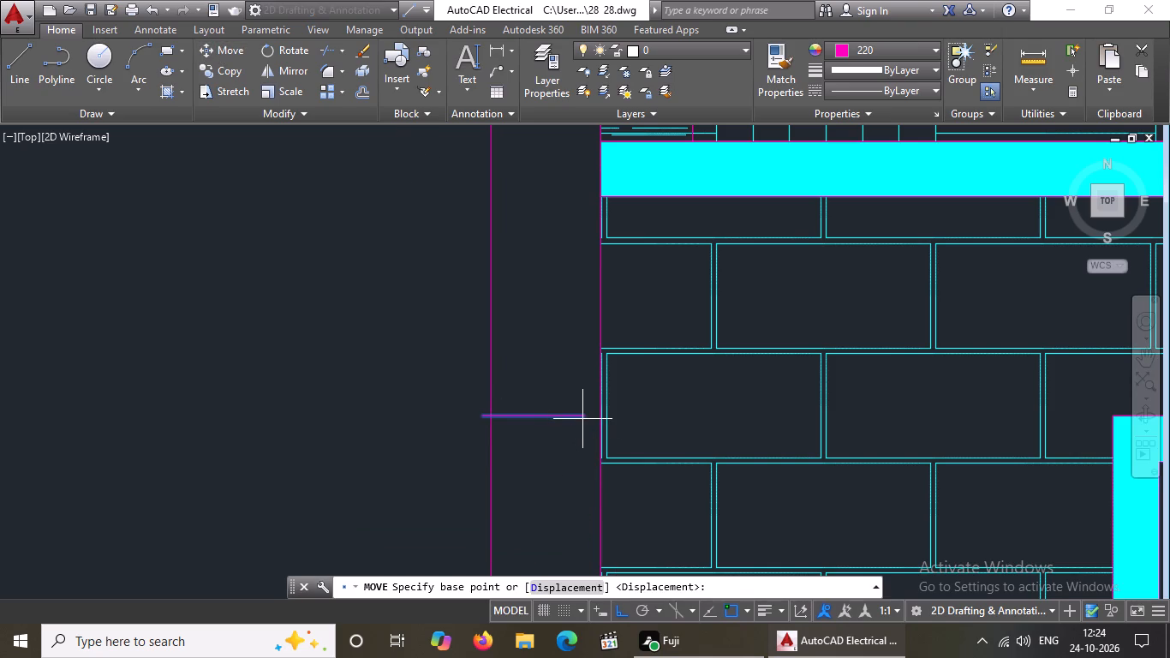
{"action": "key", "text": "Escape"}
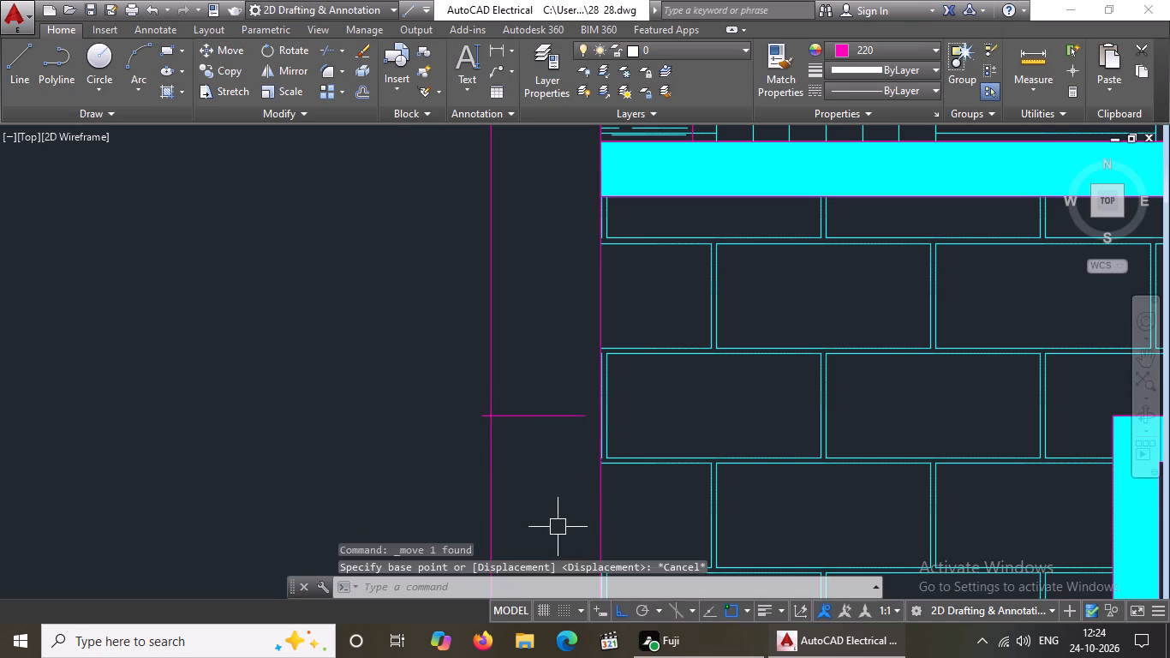
Extend the short horizontal line to the elevation's left wall and trim its overhang beyond the left construction line.
{"action": "type", "text": "EX"}
{"action": "key", "text": "space"}
{"action": "key", "text": "space"}
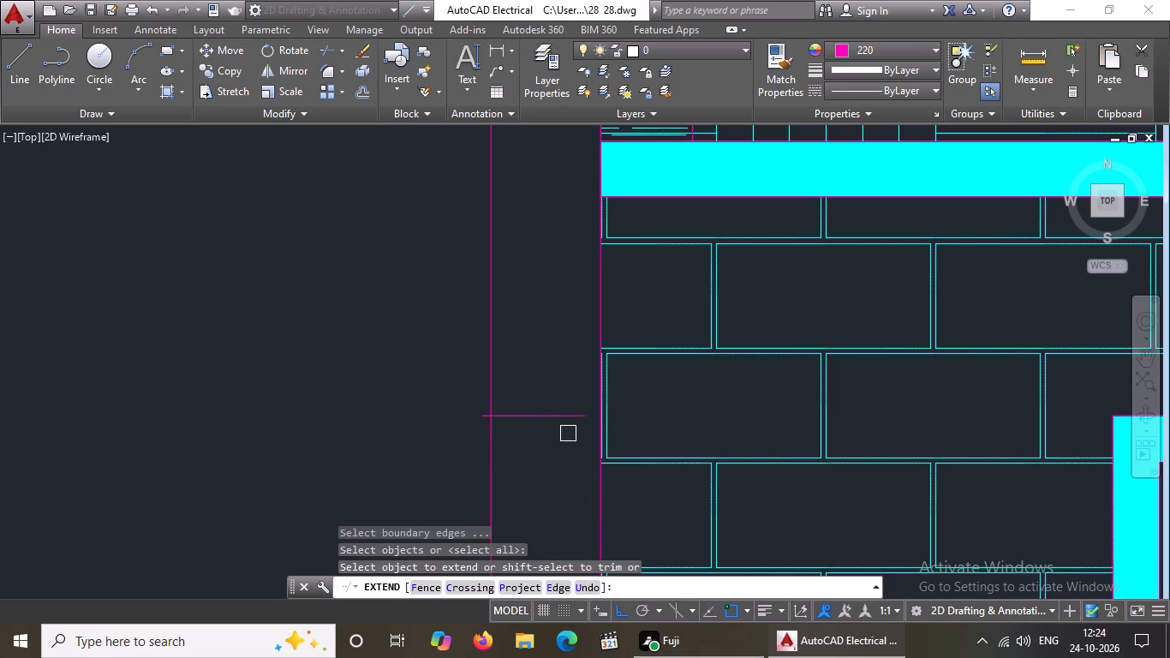
{"action": "left_click", "coordinate": [574, 416]}
{"action": "key", "text": "Escape"}
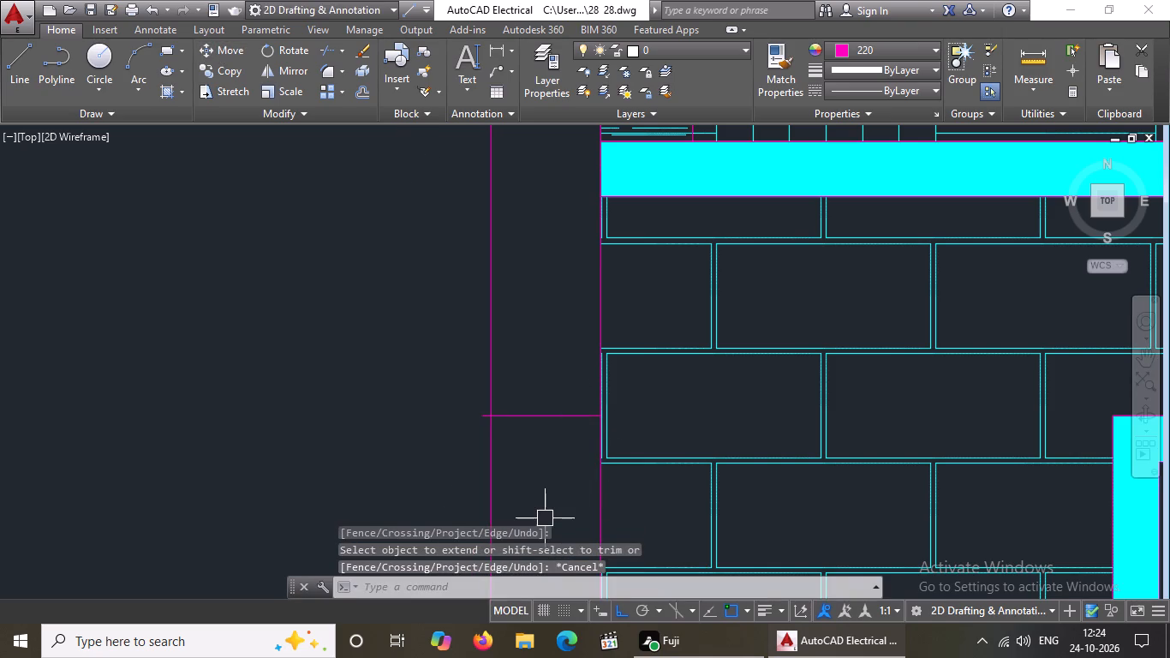
{"action": "key", "text": "t"}
{"action": "key", "text": "r"}
{"action": "key", "text": "space"}
{"action": "key", "text": "space"}
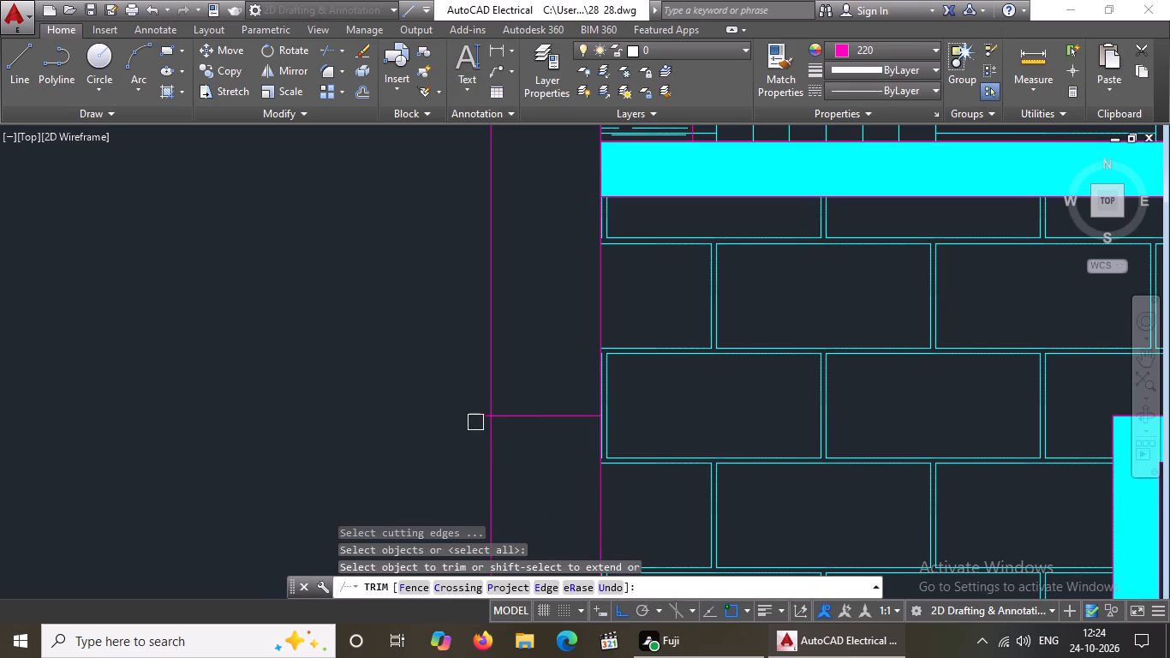
{"action": "left_click", "coordinate": [478, 419]}
{"action": "key", "text": "Escape"}
Offset the left projection's horizontal line 5" downward.
{"action": "key", "text": "o"}
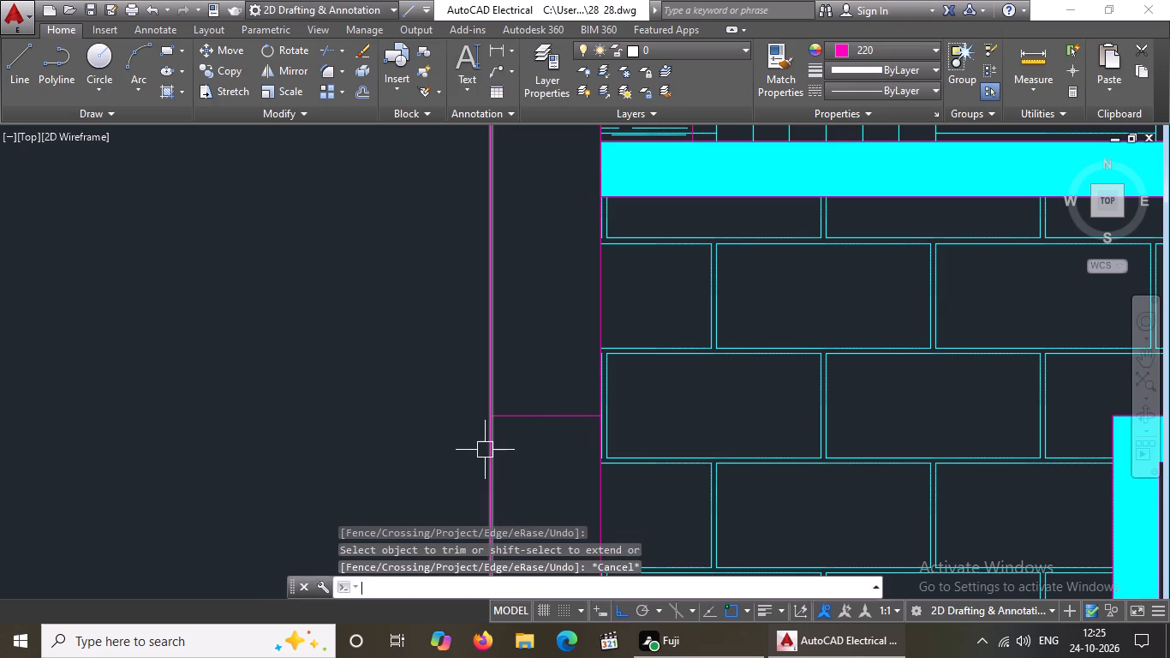
{"action": "key", "text": "Return"}
{"action": "key", "text": "5"}
{"action": "key", "text": "shift+quotedbl"}
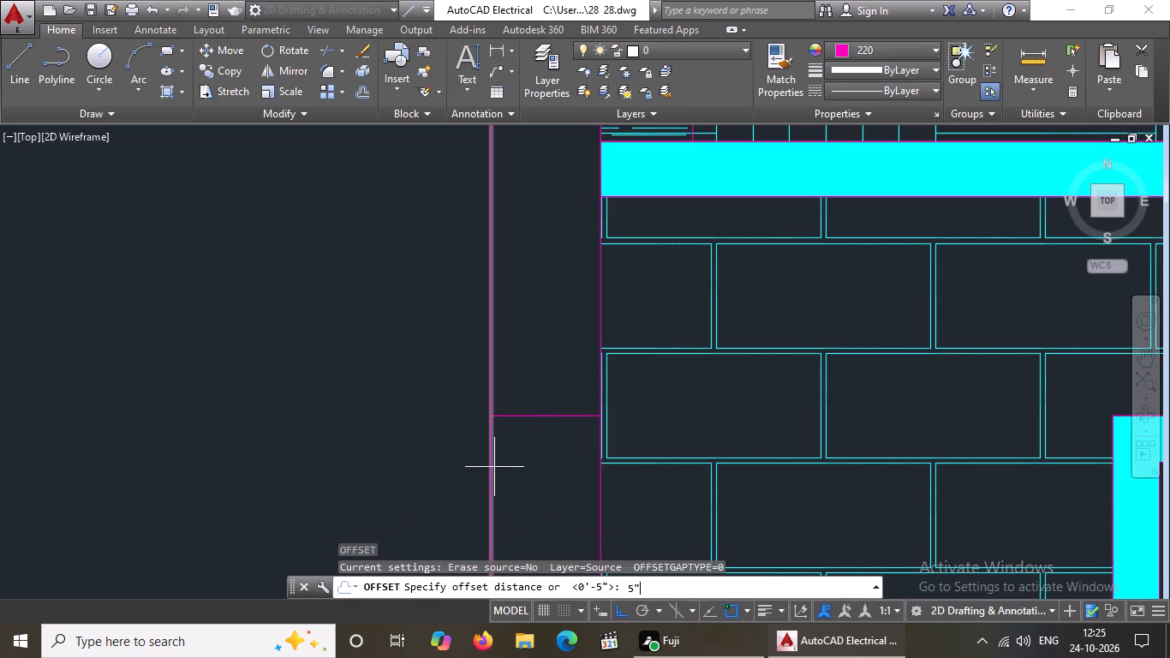
{"action": "key", "text": "Return"}
{"action": "left_click", "coordinate": [543, 417]}
{"action": "left_click", "coordinate": [543, 466]}
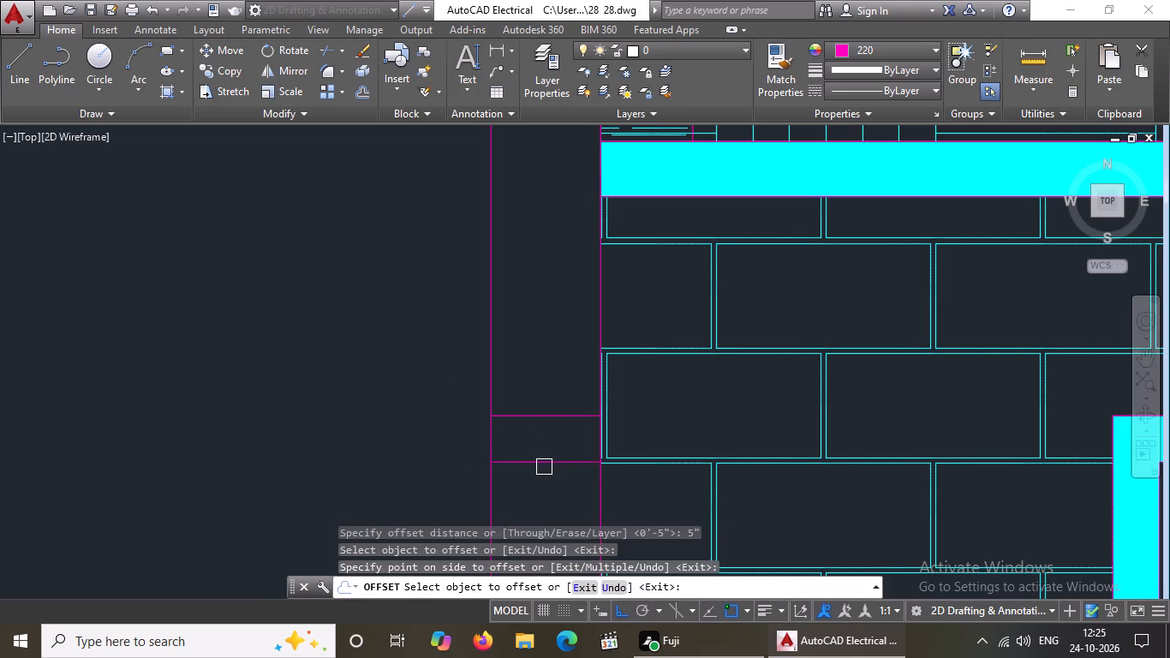
{"action": "key", "text": "F1"}
{"action": "key", "text": "Escape"}
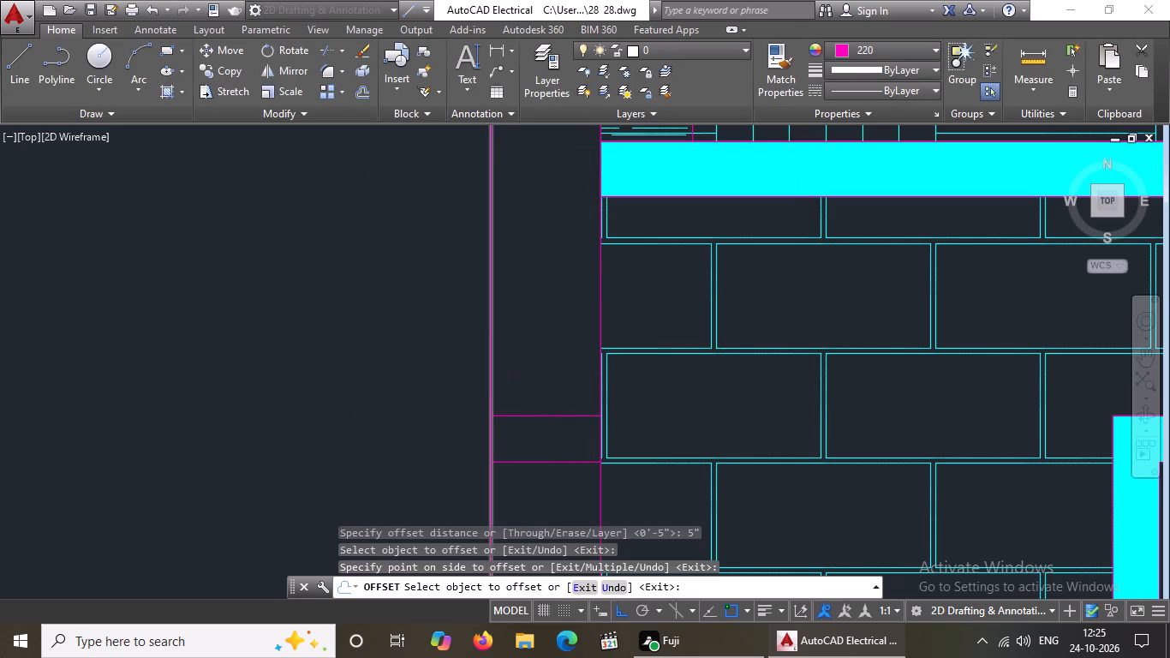
{"action": "key", "text": "Escape"}
Erase the vertical construction line on the elevation's left side.
{"action": "left_click", "coordinate": [495, 368]}
{"action": "key", "text": "BackSpace"}
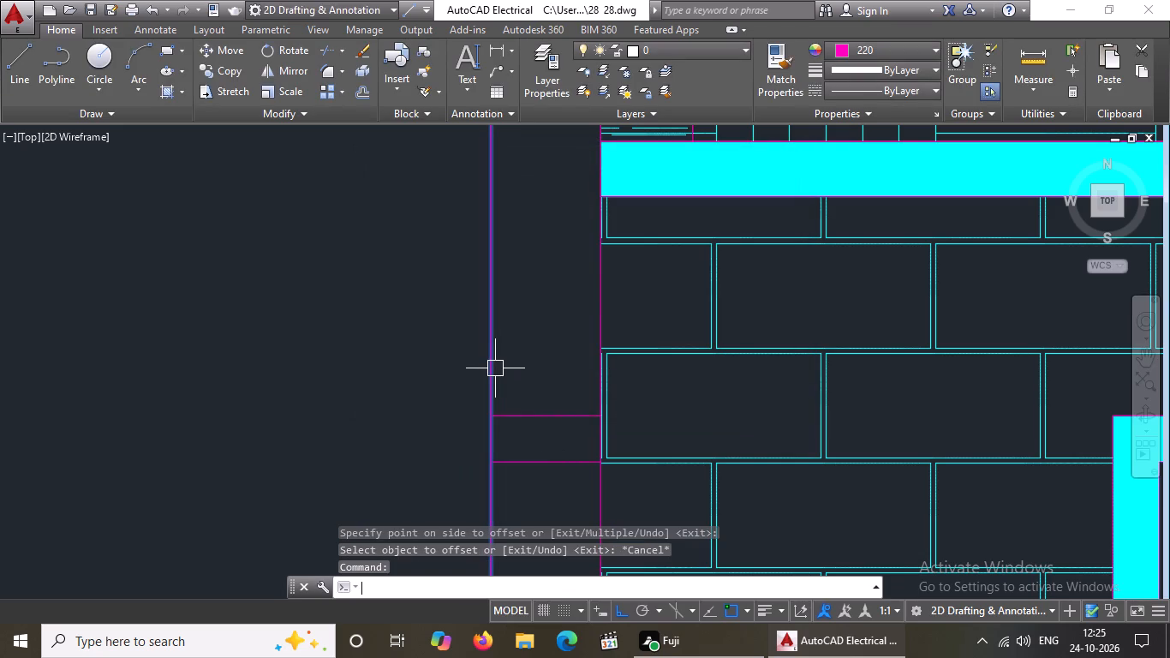
{"action": "key", "text": "Delete"}
{"action": "key", "text": "Delete"}
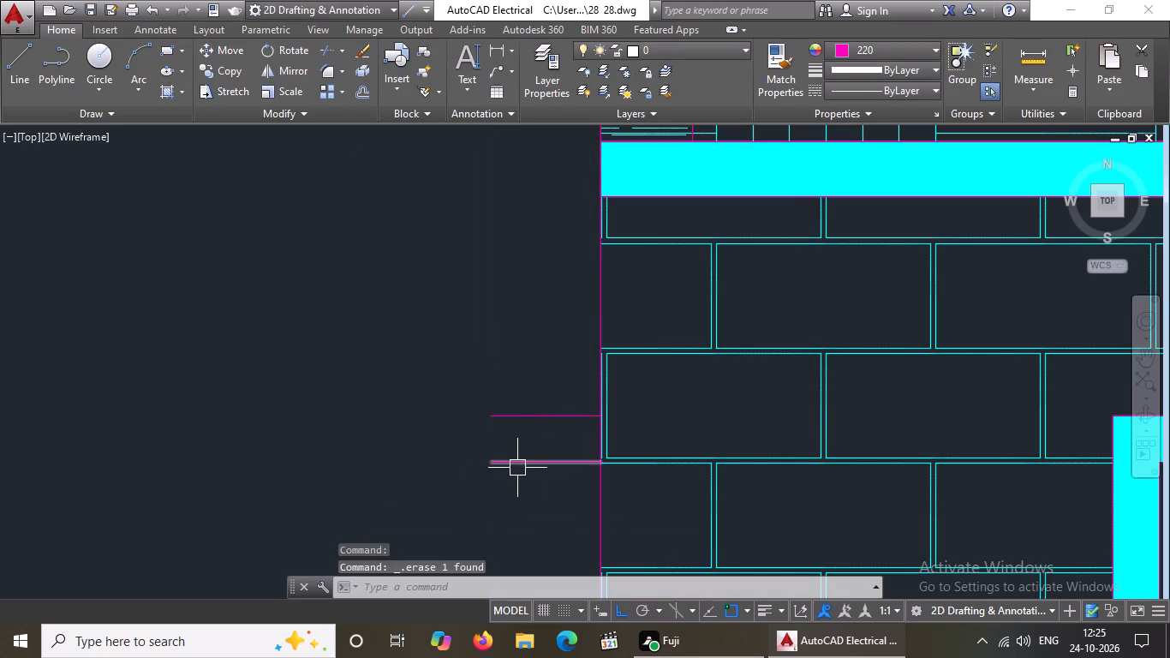
{"action": "key", "text": "Escape"}
Fillet the left projection's two parallel lines to close their outer end with a rounded cap.
{"action": "key", "text": "f"}
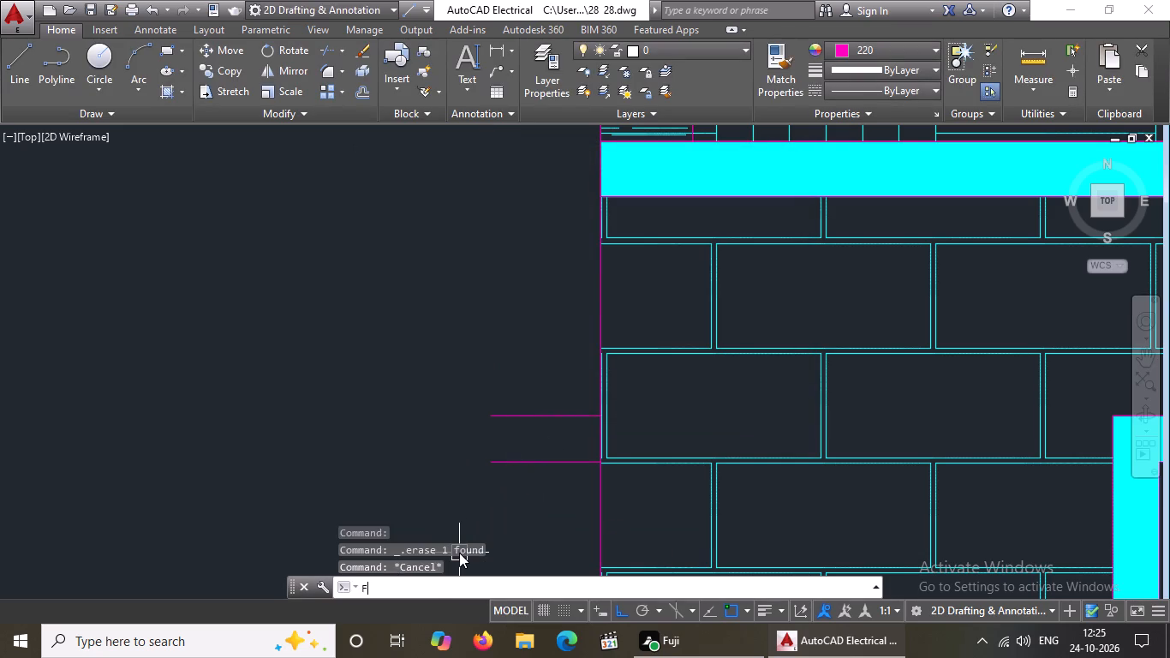
{"action": "key", "text": "Return"}
{"action": "left_click", "coordinate": [536, 416]}
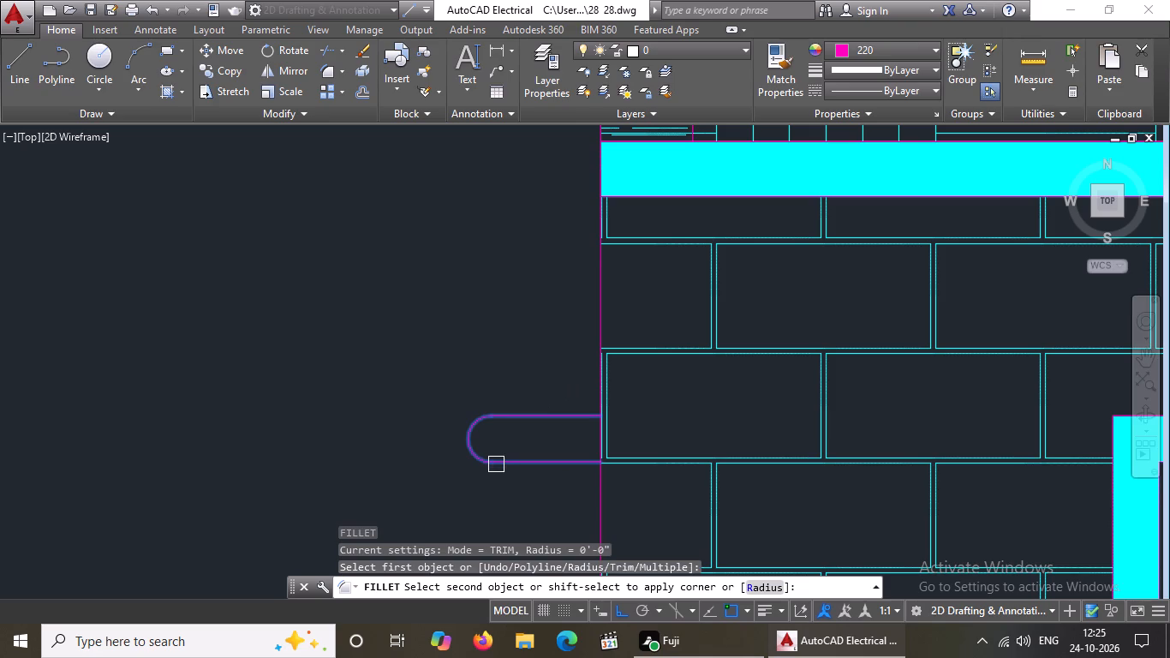
{"action": "left_click", "coordinate": [500, 464]}
Draw a short horizontal line at window-head level across the right construction line, just outside the elevation's right wall.
{"action": "scroll", "coordinate": [504, 465], "scroll_direction": "down", "scroll_amount": 7}
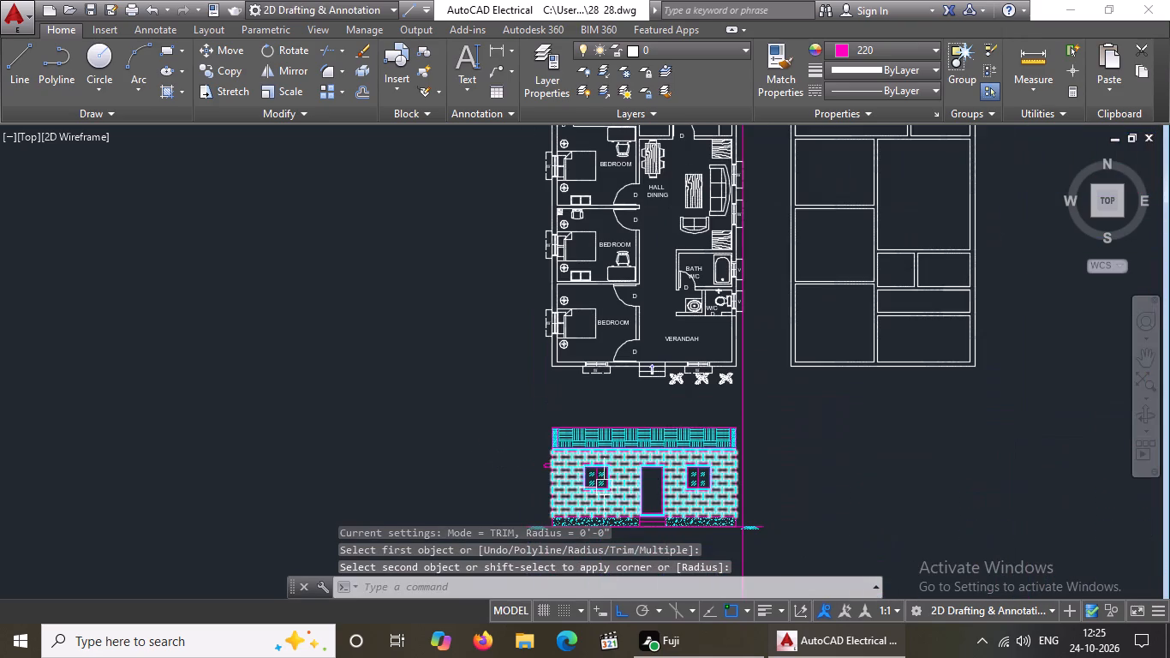
{"action": "scroll", "coordinate": [764, 482], "scroll_direction": "up", "scroll_amount": 3}
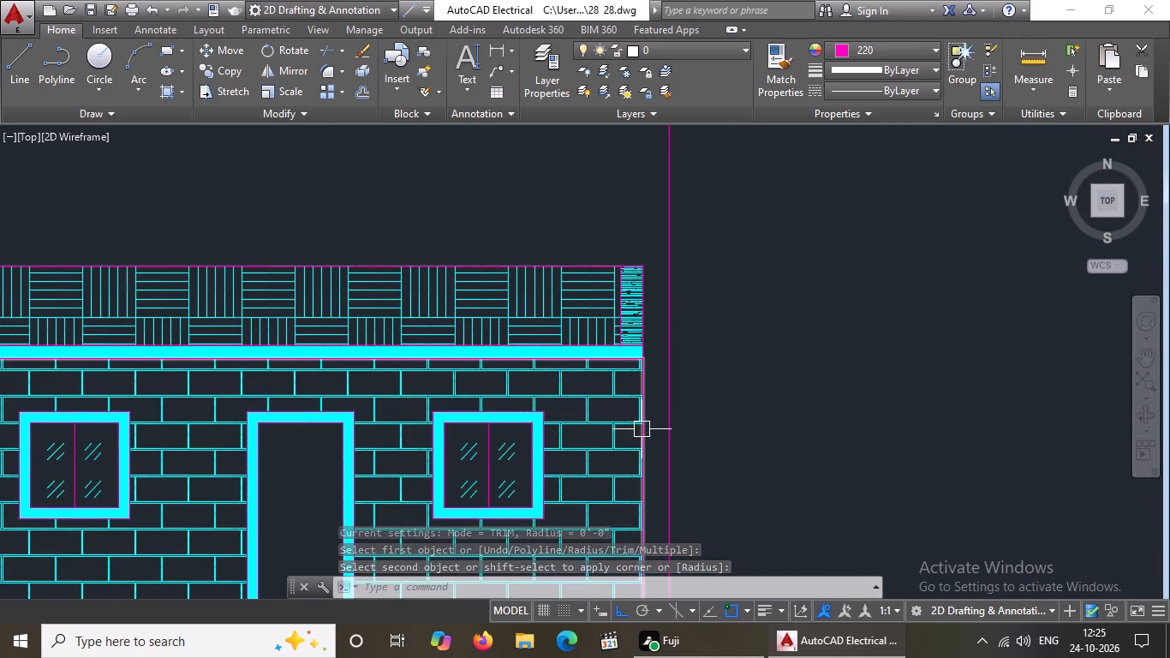
{"action": "key", "text": "Escape"}
{"action": "left_click", "coordinate": [21, 70]}
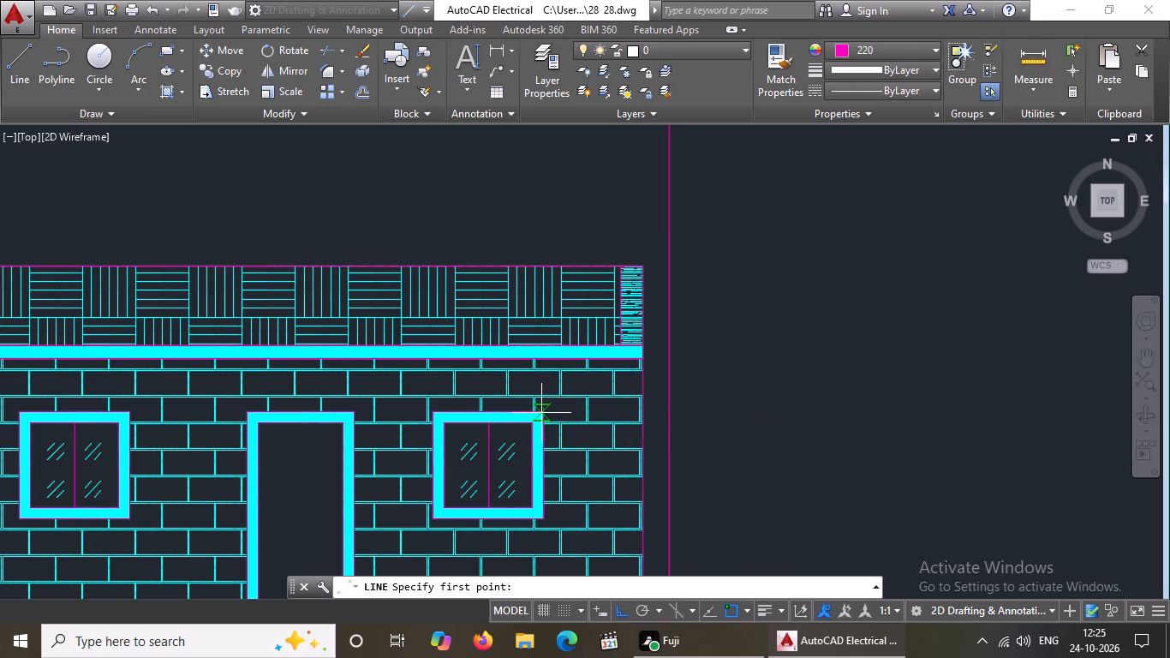
{"action": "left_click", "coordinate": [649, 413]}
{"action": "left_click", "coordinate": [689, 415]}
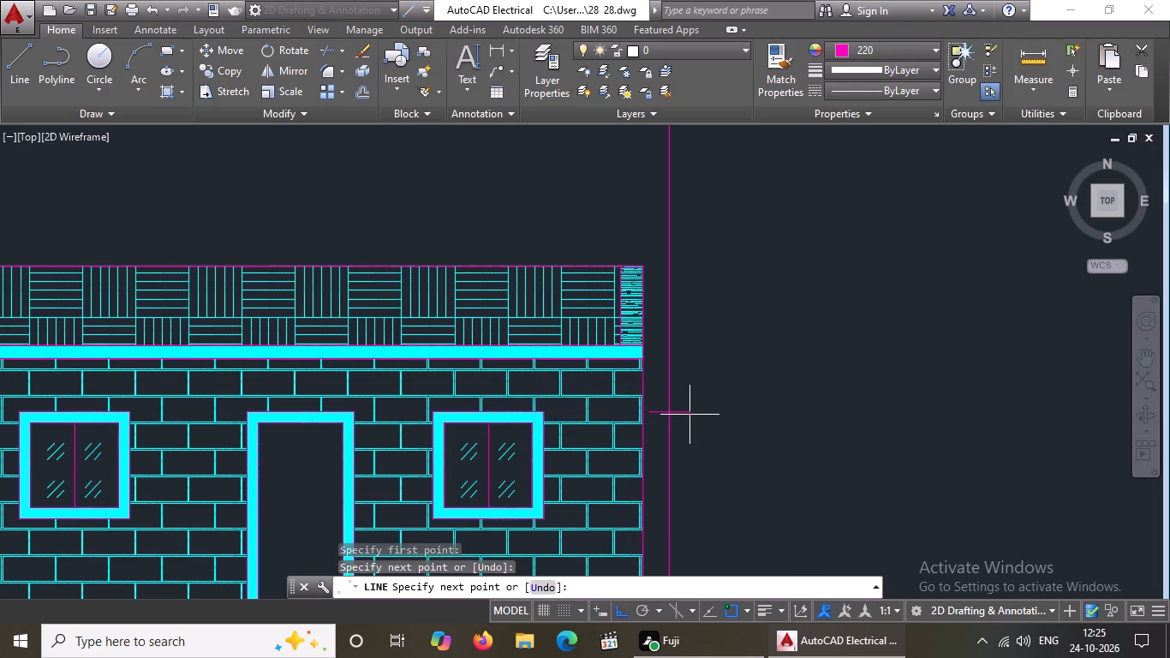
{"action": "key", "text": "Escape"}
Move the short horizontal line so its inner end meets the elevation's right wall.
{"action": "scroll", "coordinate": [648, 414], "scroll_direction": "up", "scroll_amount": 3}
{"action": "left_click", "coordinate": [659, 412]}
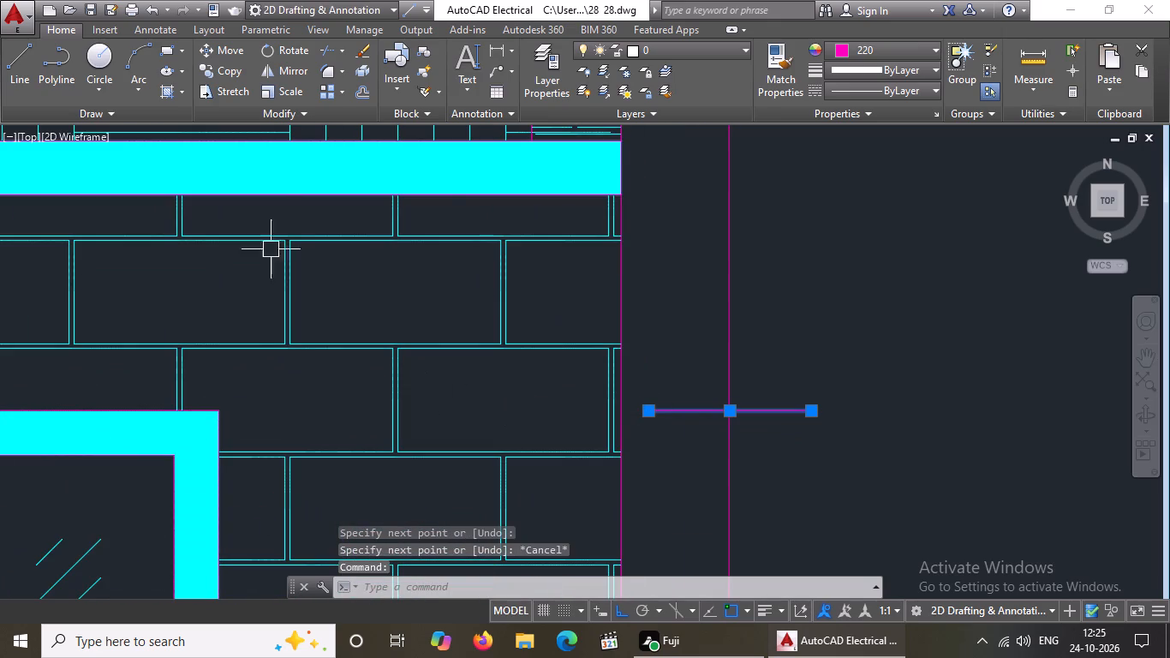
{"action": "left_click_drag", "start_coordinate": [222, 49], "coordinate": [224, 57]}
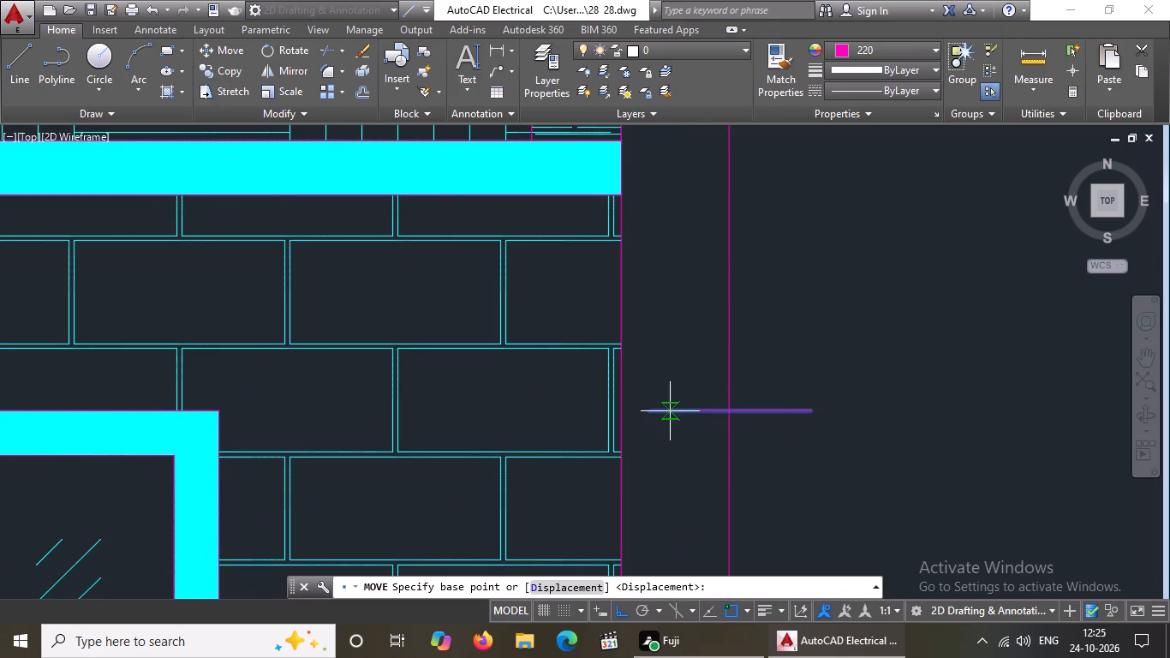
{"action": "left_click", "coordinate": [651, 411]}
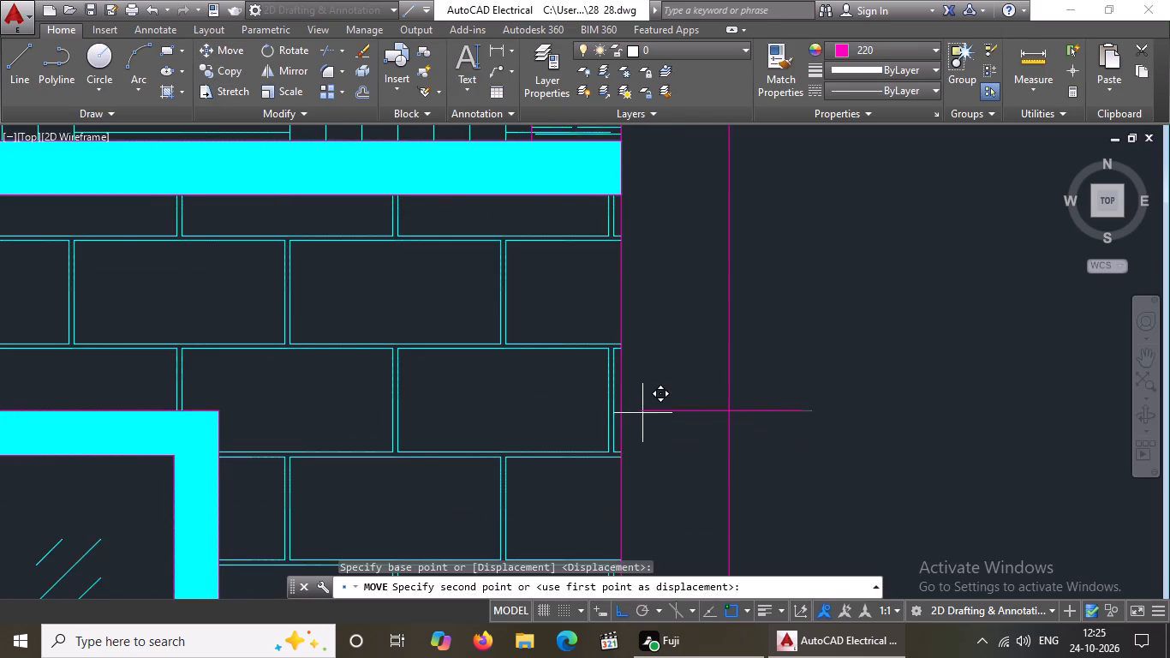
{"action": "left_click", "coordinate": [624, 413]}
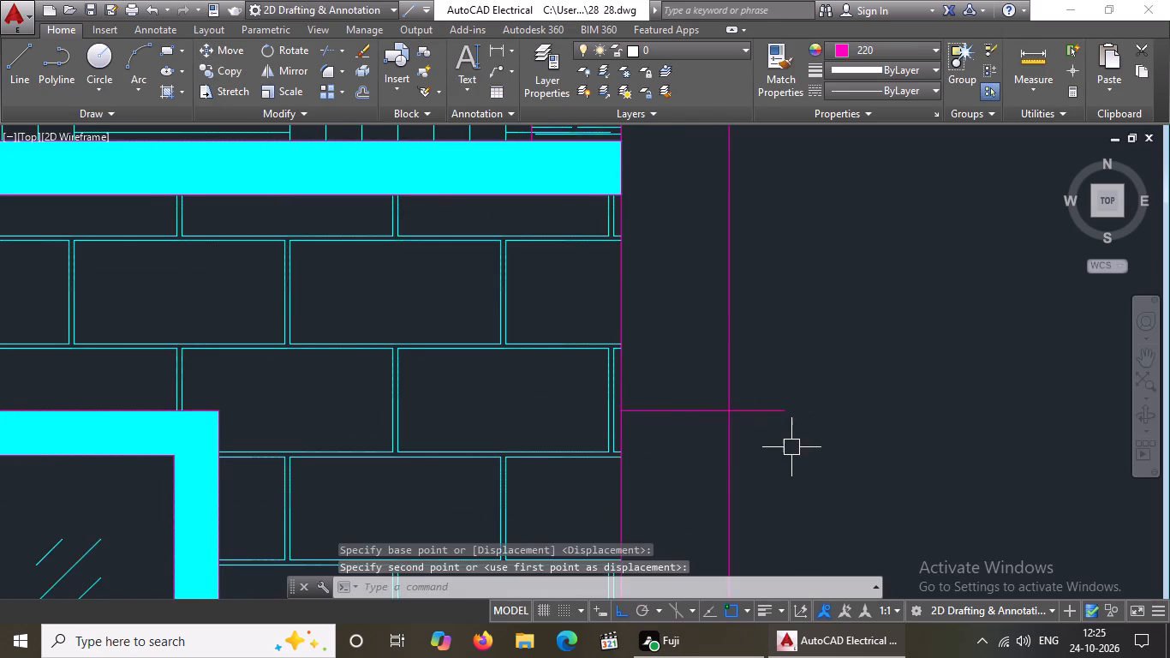
{"action": "key", "text": "Escape"}
{"action": "key", "text": "Escape"}
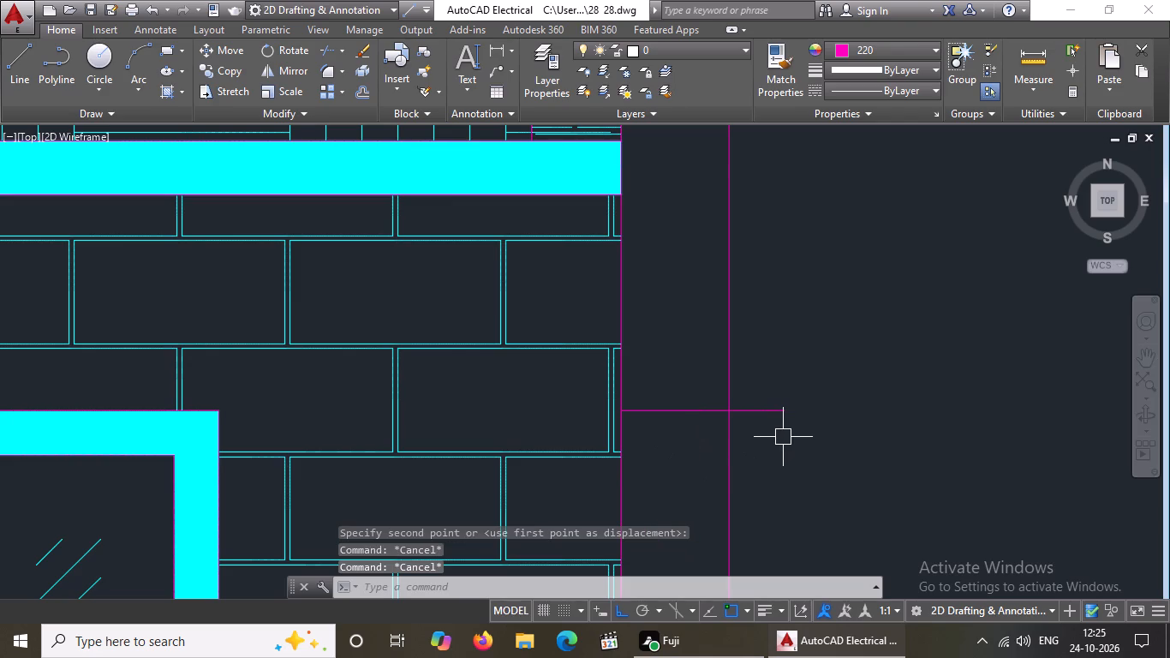
Trim the part of the short horizontal line that extends beyond the right construction line.
{"action": "key", "text": "t"}
{"action": "key", "text": "r"}
{"action": "key", "text": "space"}
{"action": "key", "text": "space"}
{"action": "left_click", "coordinate": [755, 411]}
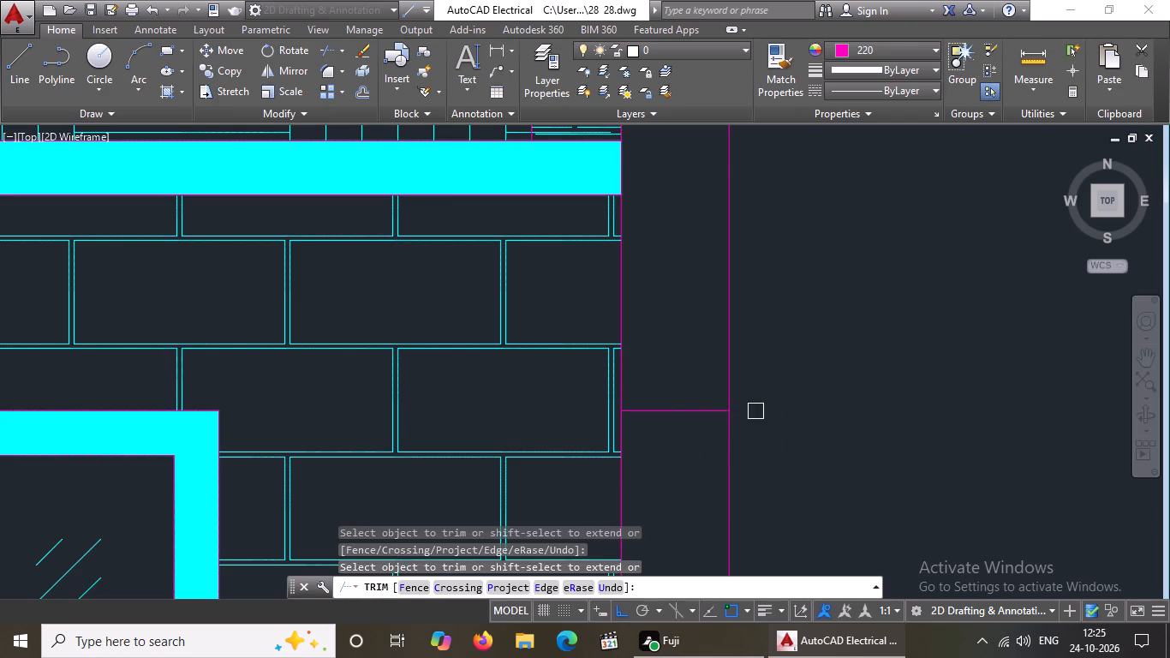
{"action": "scroll", "coordinate": [654, 420], "scroll_direction": "up", "scroll_amount": 1}
{"action": "key", "text": "Escape"}
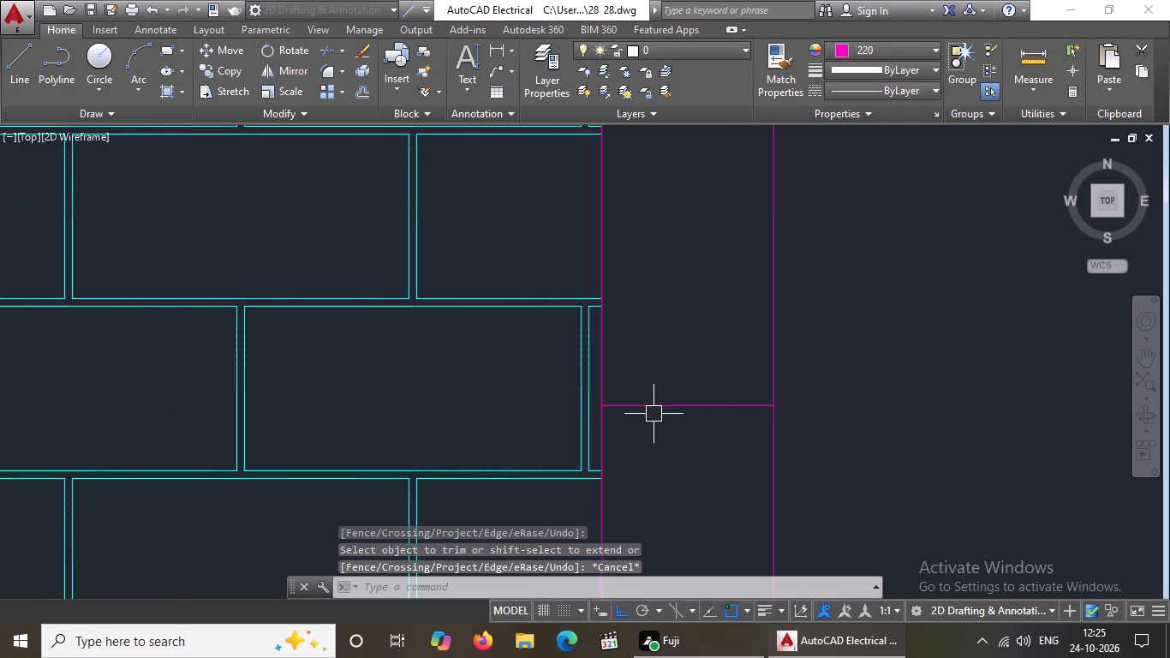
Offset the right projection's horizontal line 5" downward.
{"action": "key", "text": "o"}
{"action": "key", "text": "Return"}
{"action": "key", "text": "5"}
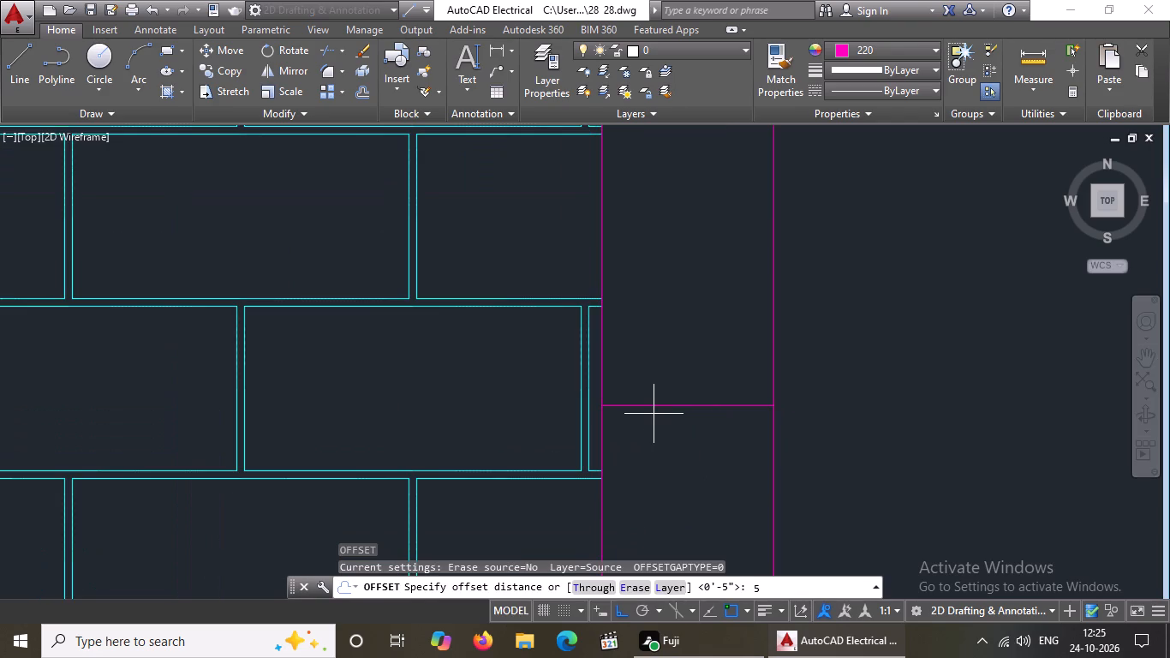
{"action": "key", "text": "shift+quotedbl"}
{"action": "key", "text": "Return"}
{"action": "left_click", "coordinate": [653, 404]}
{"action": "left_click", "coordinate": [645, 452]}
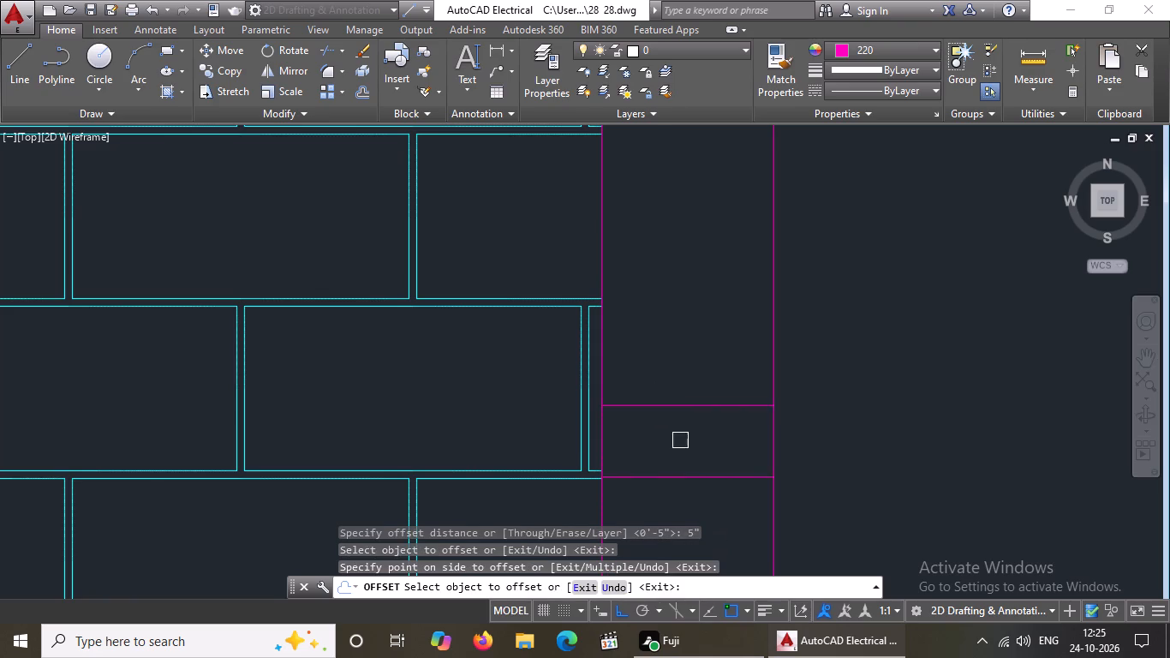
Erase the vertical construction line on the elevation's right side.
{"action": "scroll", "coordinate": [690, 437], "scroll_direction": "down", "scroll_amount": 2}
{"action": "key", "text": "Escape"}
{"action": "left_click", "coordinate": [722, 383]}
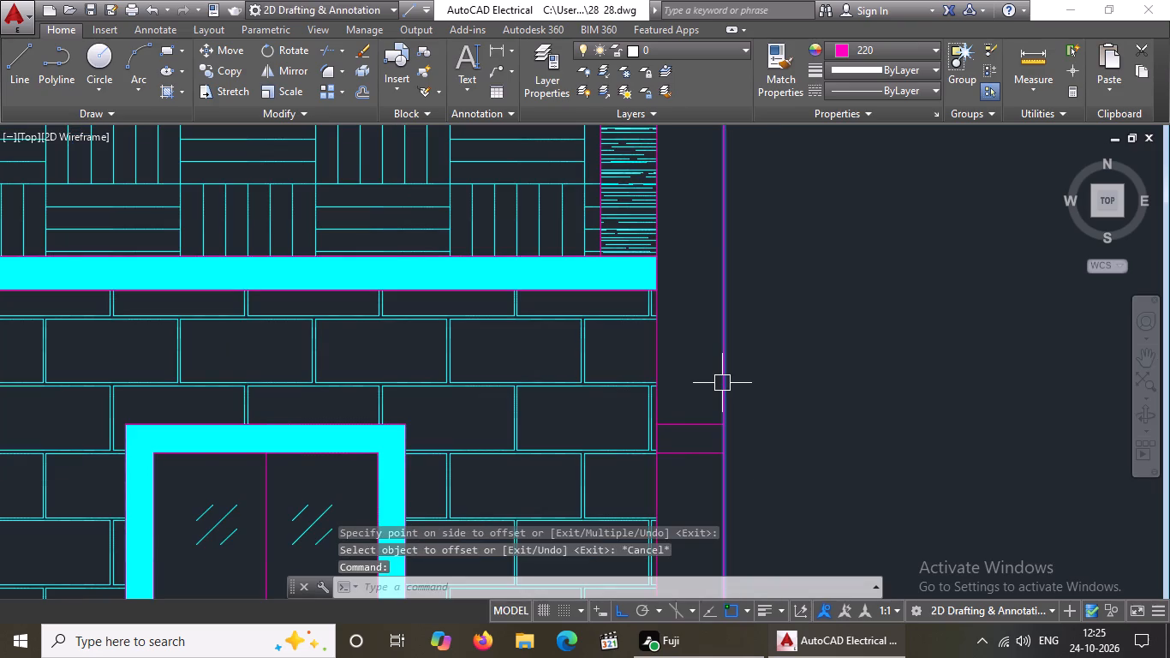
{"action": "key", "text": "Delete"}
{"action": "key", "text": "Escape"}
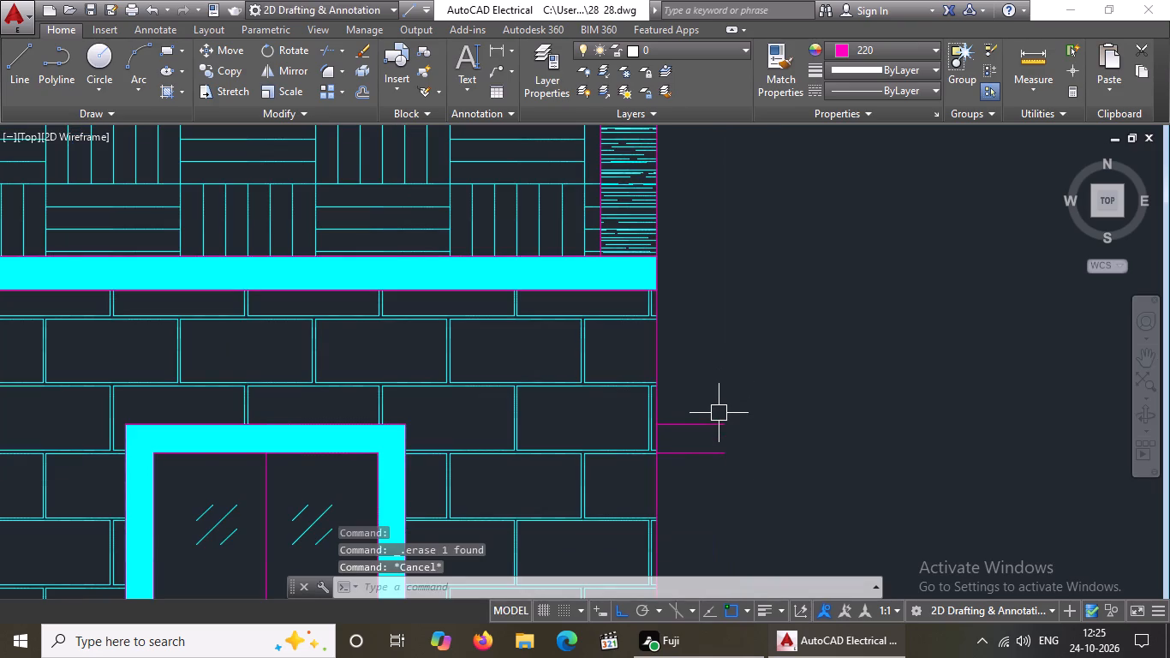
Fillet the right projection's two parallel lines to close their outer end with a rounded cap.
{"action": "type", "text": "F"}
{"action": "key", "text": "space"}
{"action": "left_click", "coordinate": [704, 425]}
{"action": "left_click", "coordinate": [709, 452]}
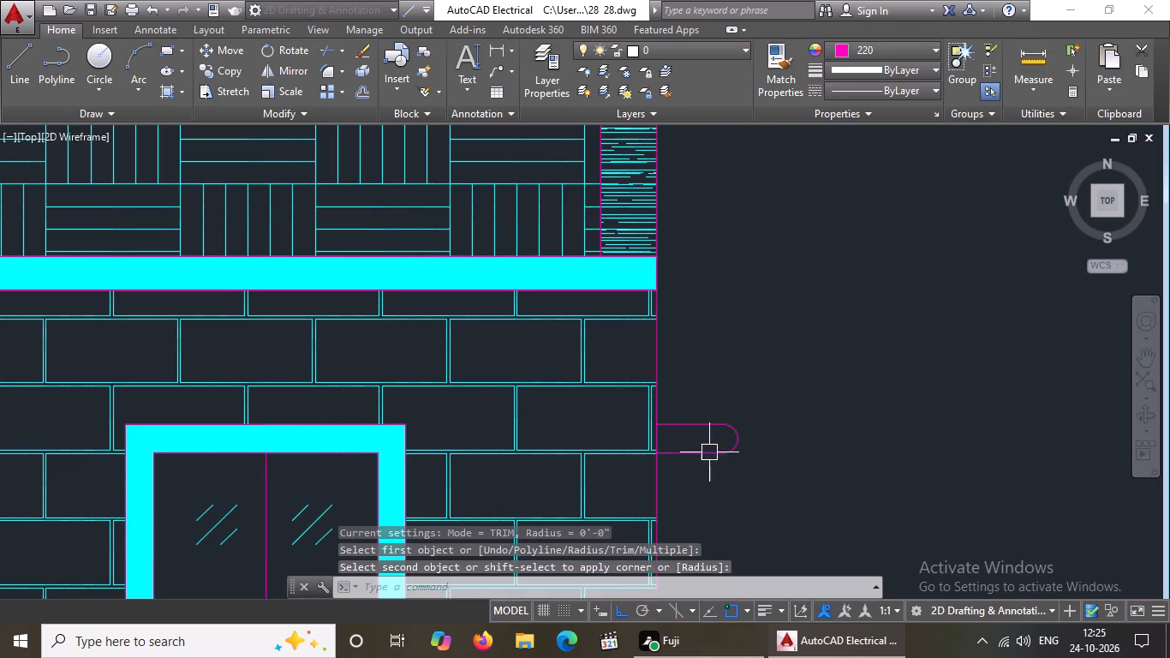
{"action": "scroll", "coordinate": [771, 428], "scroll_direction": "down", "scroll_amount": 4}
{"action": "key", "text": "Escape"}
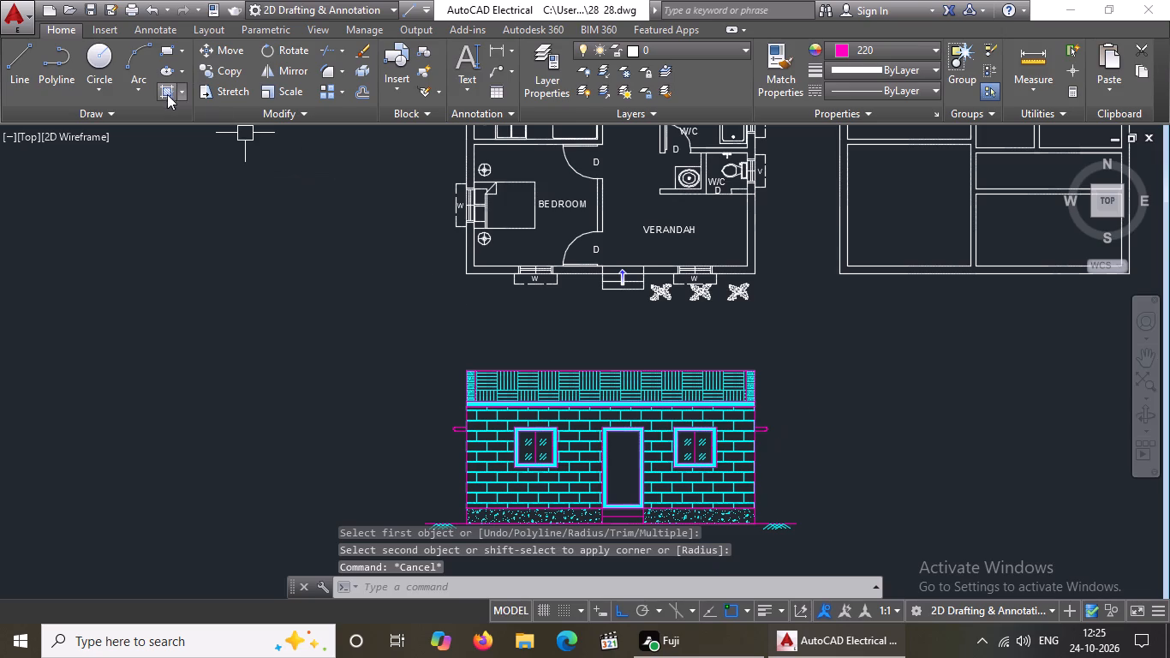
Fill the left and right window-head projections with a SOLID hatch in Cyan.
{"action": "left_click", "coordinate": [176, 91]}
{"action": "scroll", "coordinate": [177, 85], "scroll_direction": "up", "scroll_amount": 3}
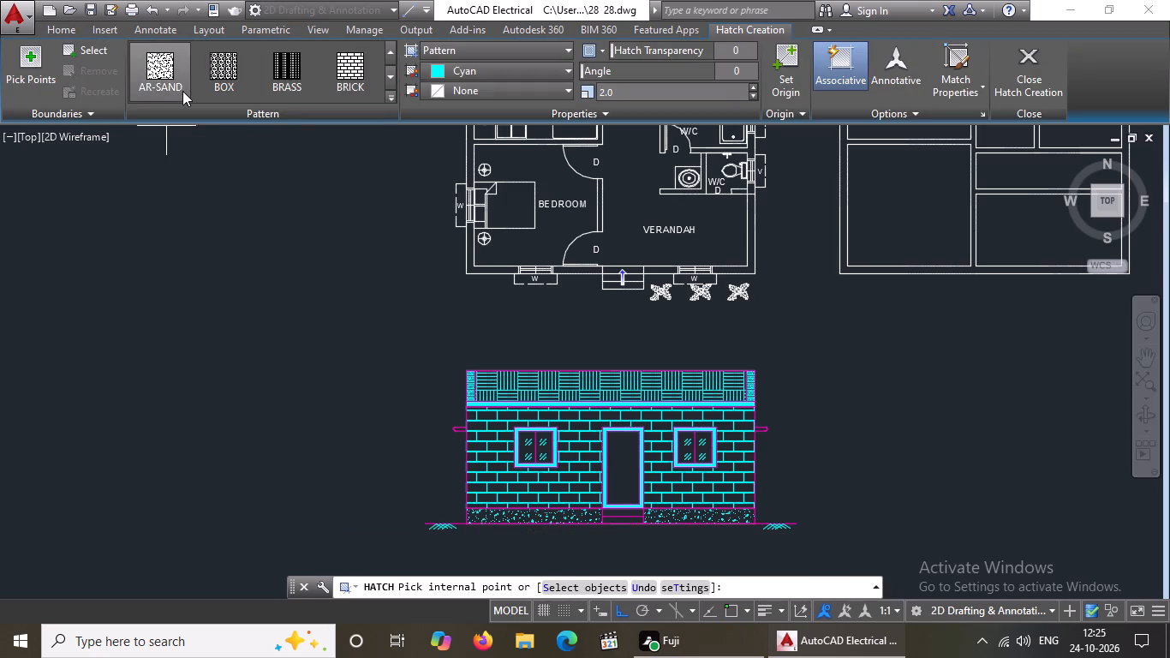
{"action": "scroll", "coordinate": [182, 91], "scroll_direction": "up", "scroll_amount": 9}
{"action": "left_click", "coordinate": [160, 73]}
{"action": "scroll", "coordinate": [584, 493], "scroll_direction": "up", "scroll_amount": 3}
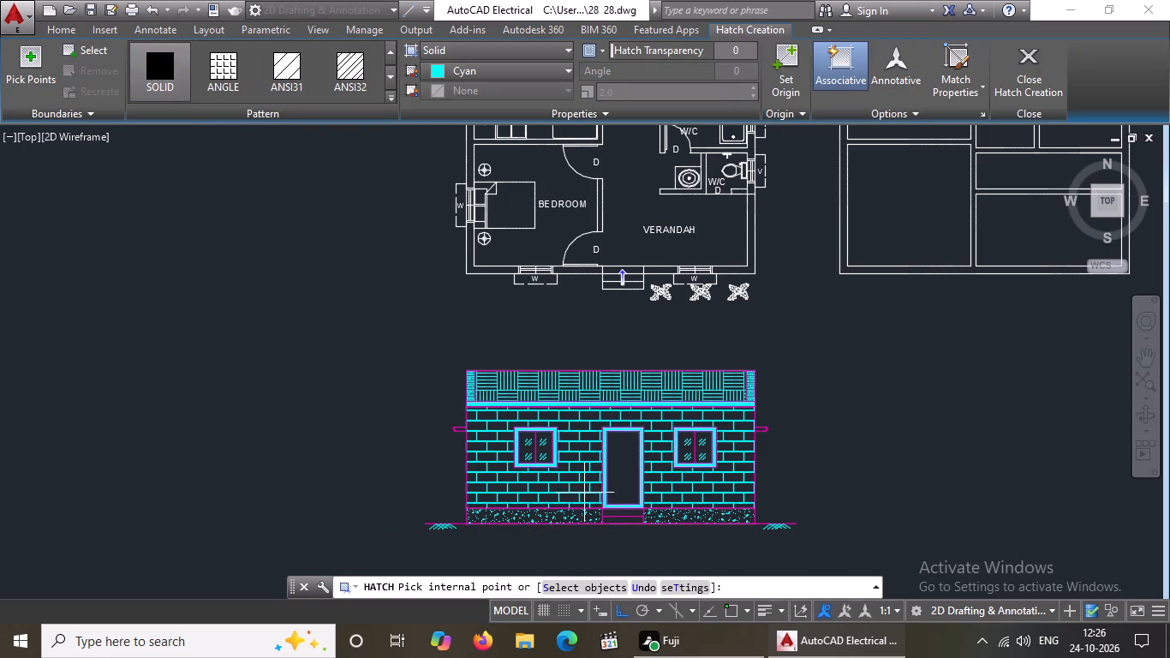
{"action": "scroll", "coordinate": [347, 397], "scroll_direction": "up", "scroll_amount": 3}
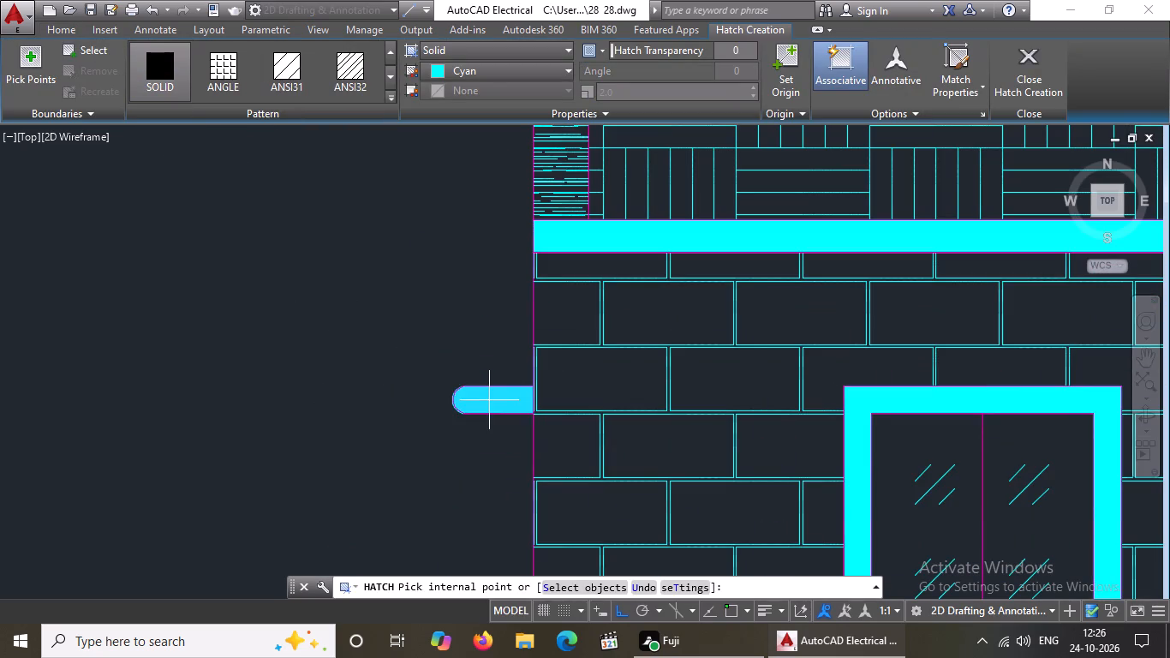
{"action": "left_click", "coordinate": [490, 400]}
{"action": "scroll", "coordinate": [499, 405], "scroll_direction": "down", "scroll_amount": 4}
{"action": "scroll", "coordinate": [1064, 413], "scroll_direction": "up", "scroll_amount": 3}
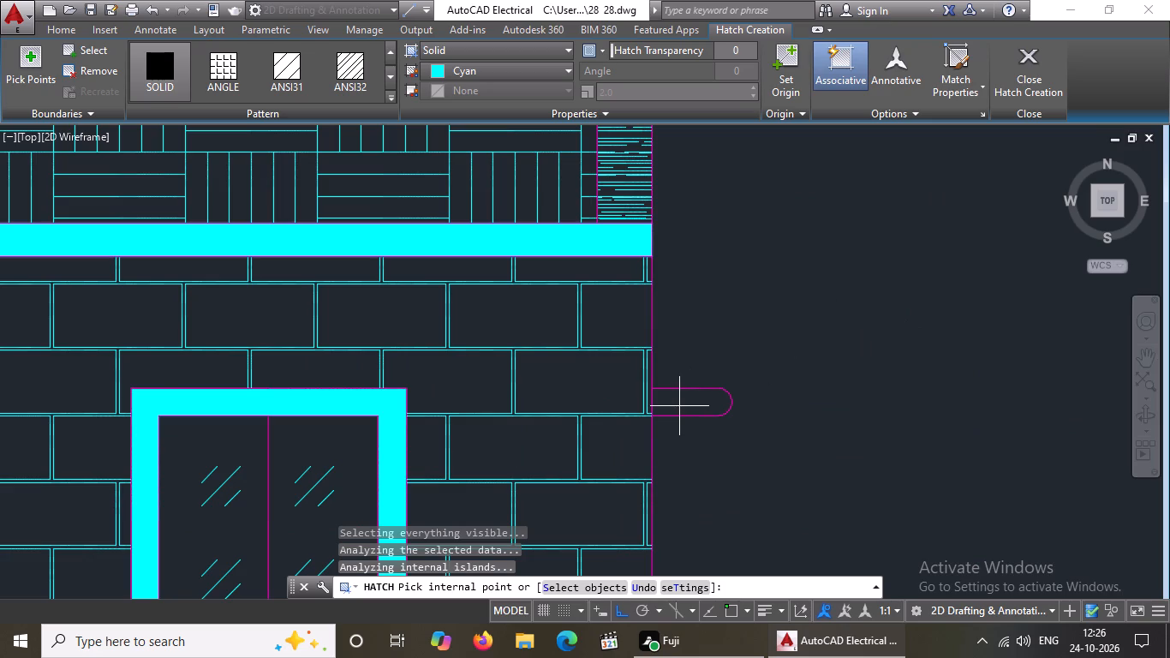
{"action": "left_click", "coordinate": [683, 404]}
{"action": "left_click", "coordinate": [1042, 71]}
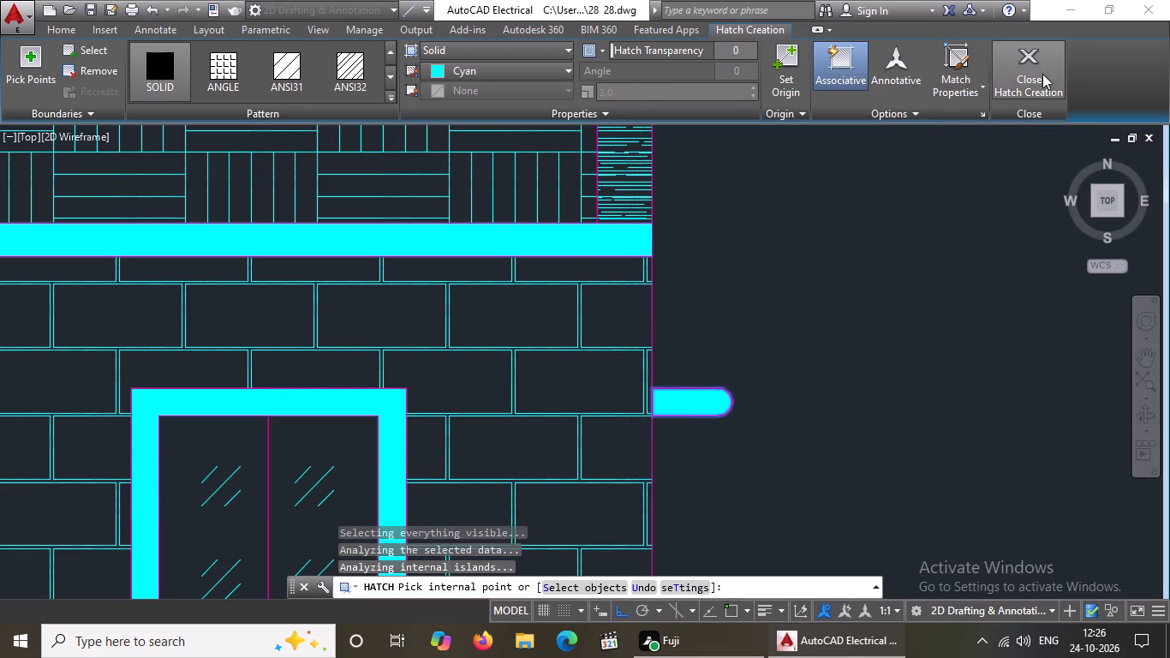
{"action": "scroll", "coordinate": [824, 327], "scroll_direction": "down", "scroll_amount": 5}
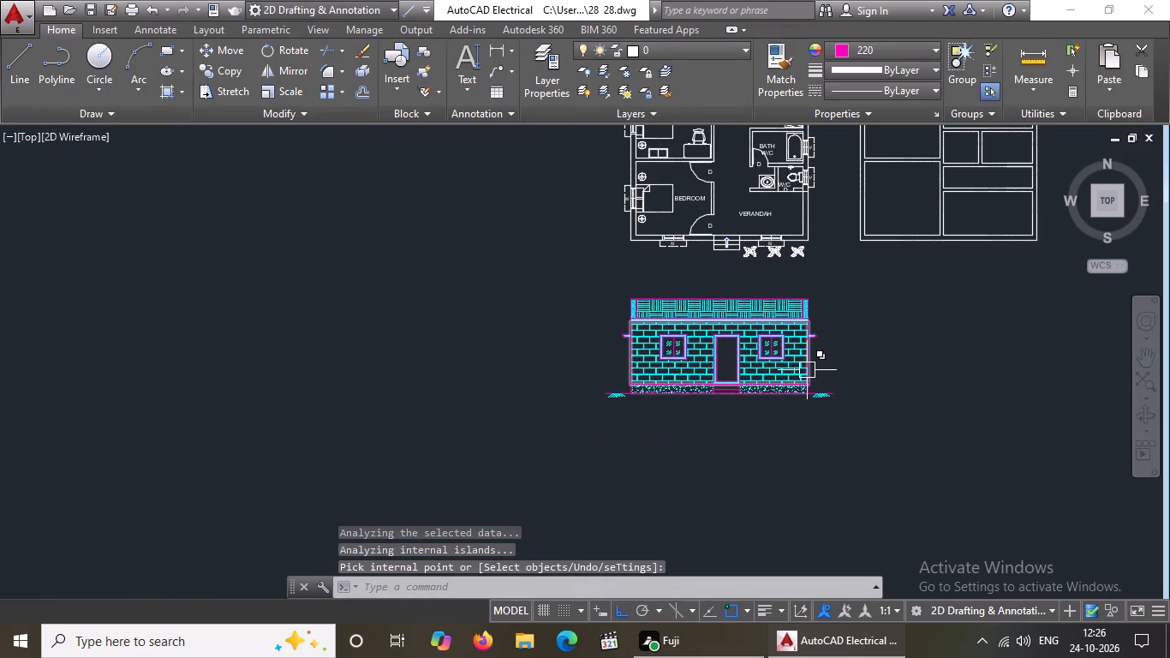
{"action": "middle_click_drag", "start_coordinate": [789, 373], "coordinate": [676, 409]}
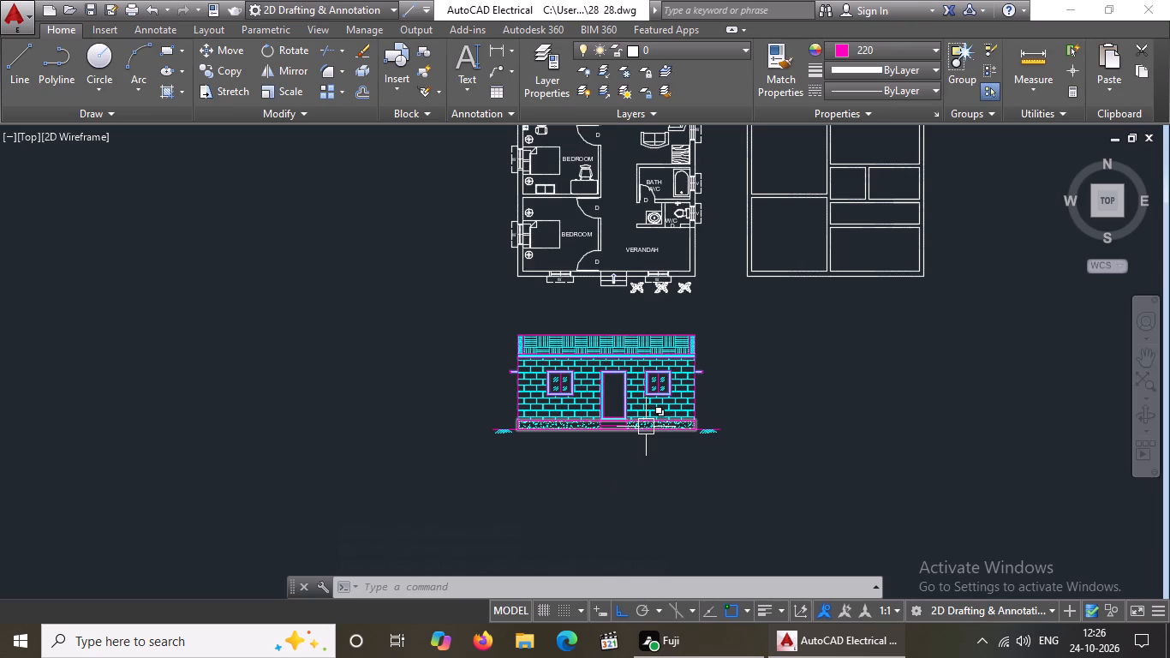
{"action": "key", "text": "Escape"}
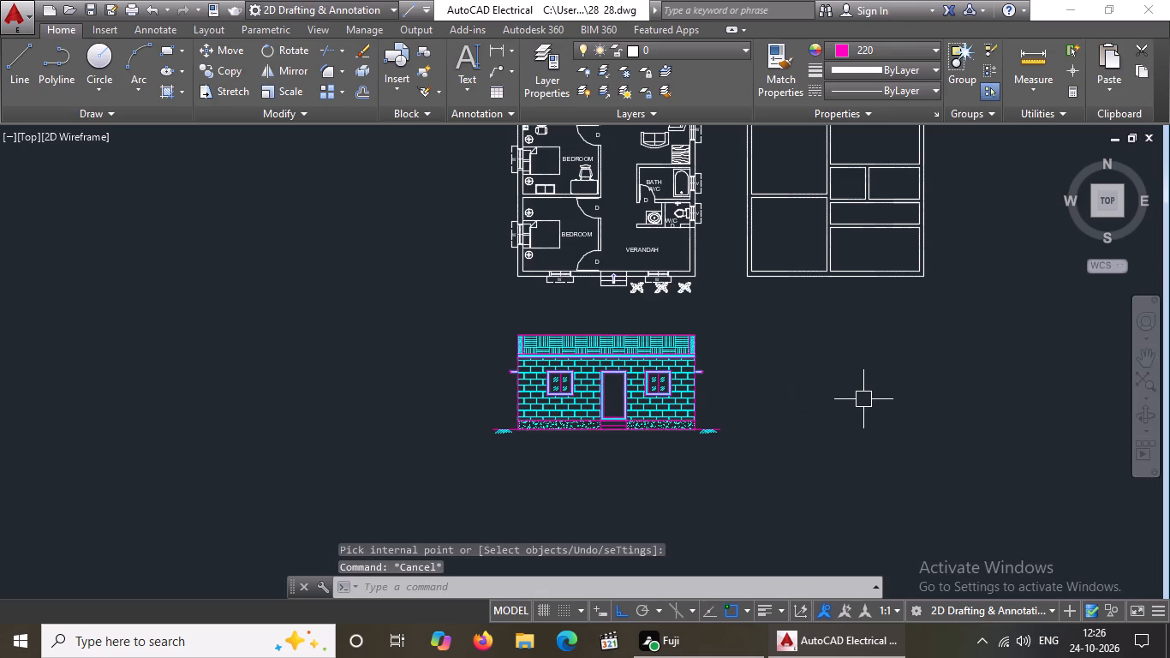
Insert the Door Elevation - Imperial block from the architectural tool palette into the empty area beside the front elevation.
{"action": "key", "text": "t"}
{"action": "key", "text": "p"}
{"action": "key", "text": "space"}
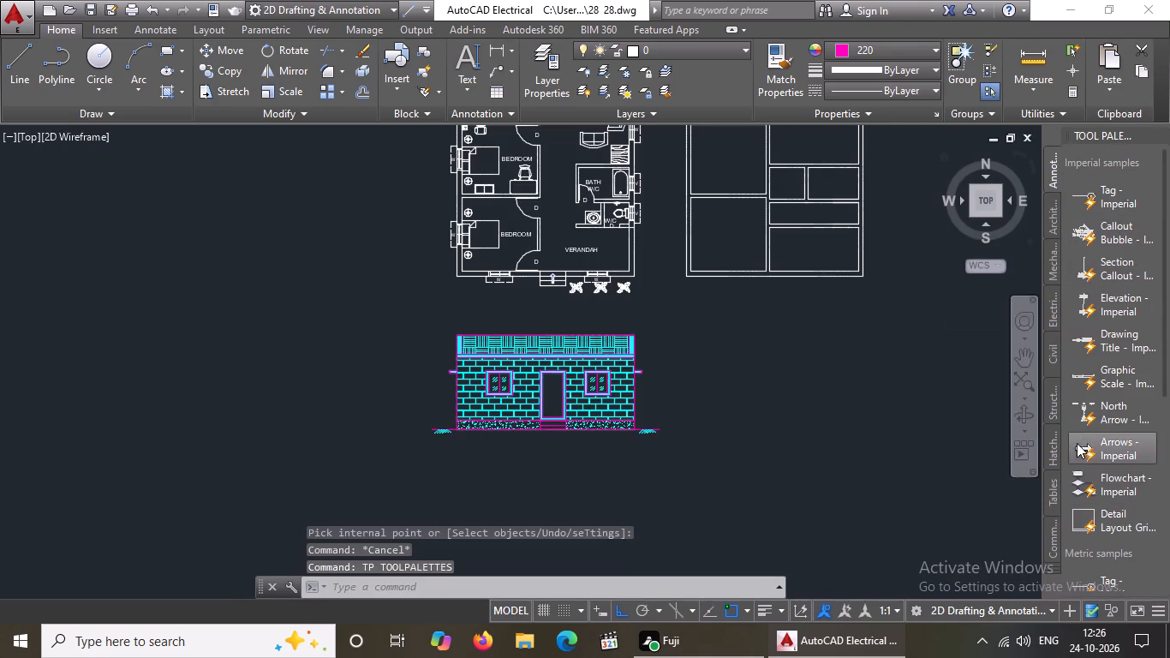
{"action": "left_click", "coordinate": [1054, 224]}
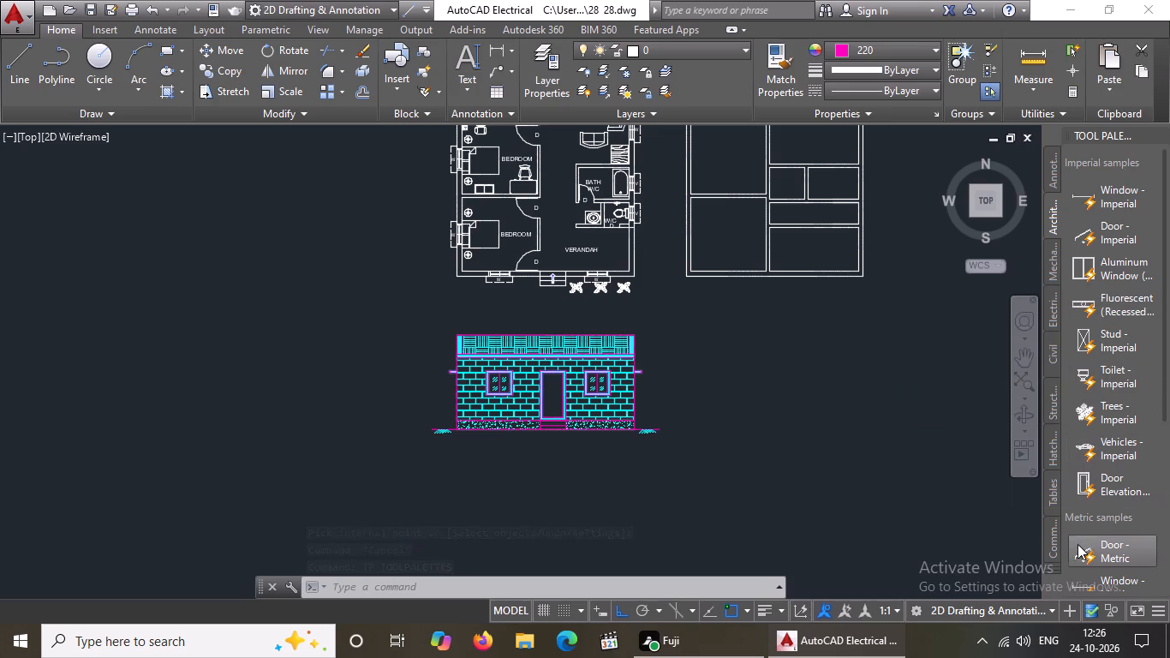
{"action": "left_click_drag", "start_coordinate": [1104, 489], "coordinate": [801, 487]}
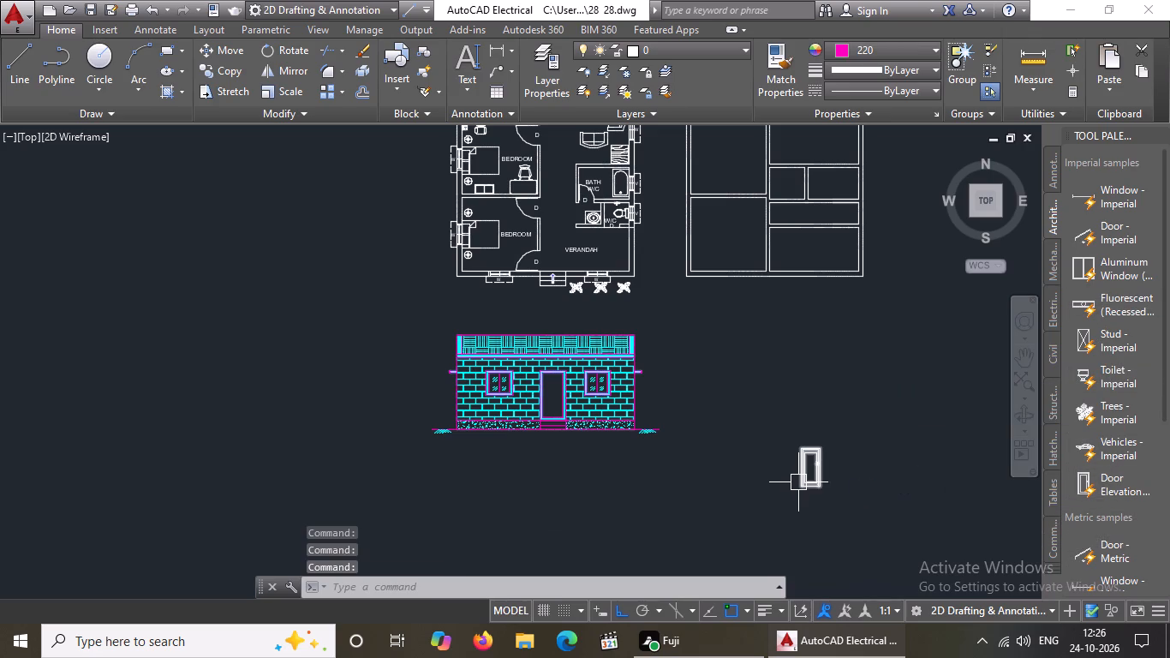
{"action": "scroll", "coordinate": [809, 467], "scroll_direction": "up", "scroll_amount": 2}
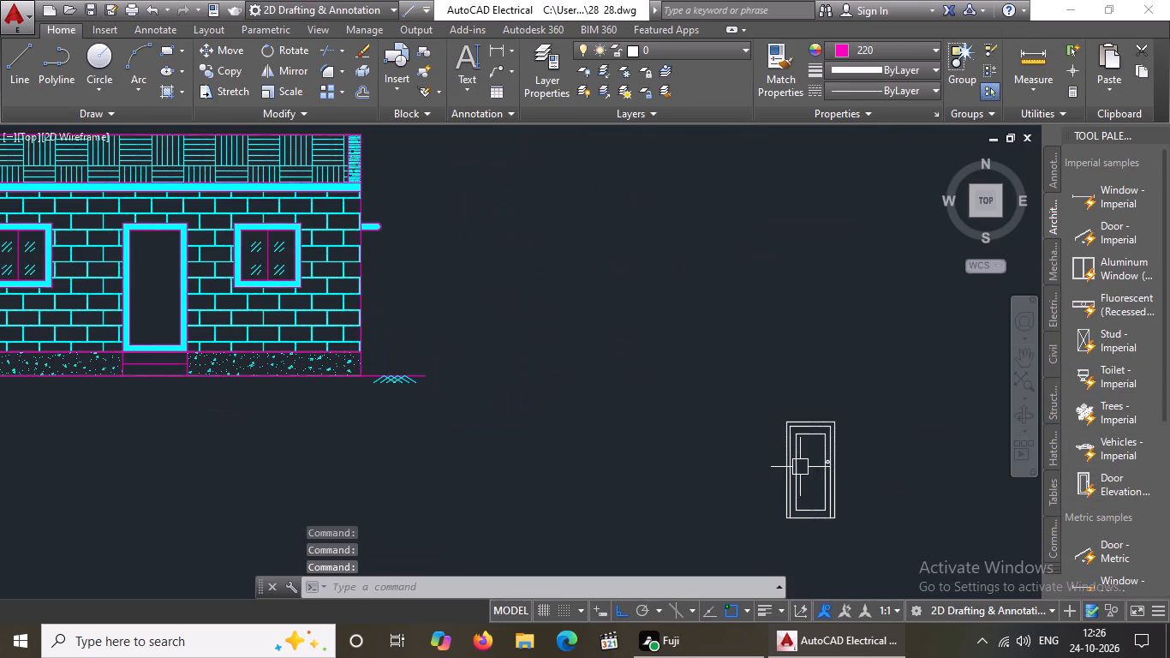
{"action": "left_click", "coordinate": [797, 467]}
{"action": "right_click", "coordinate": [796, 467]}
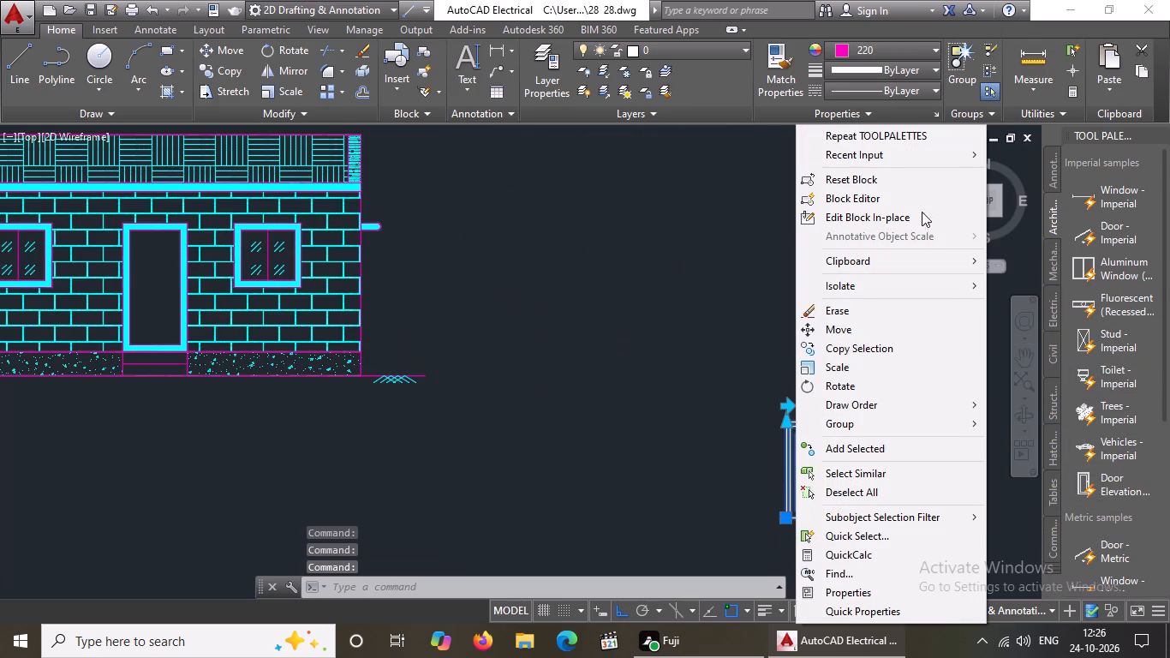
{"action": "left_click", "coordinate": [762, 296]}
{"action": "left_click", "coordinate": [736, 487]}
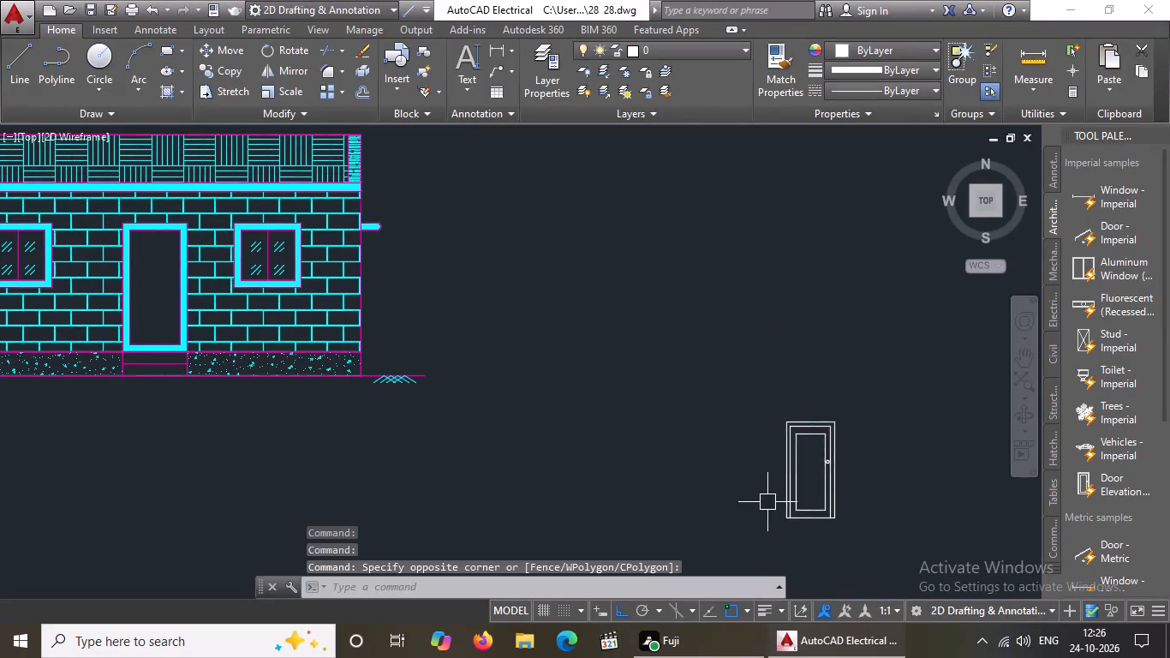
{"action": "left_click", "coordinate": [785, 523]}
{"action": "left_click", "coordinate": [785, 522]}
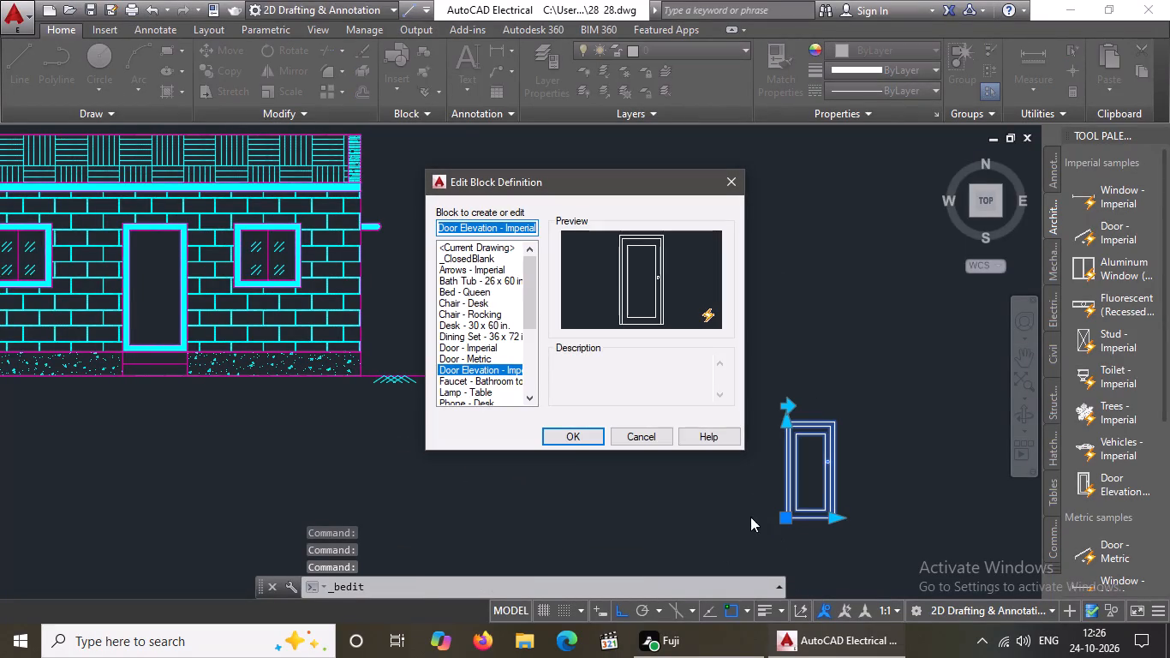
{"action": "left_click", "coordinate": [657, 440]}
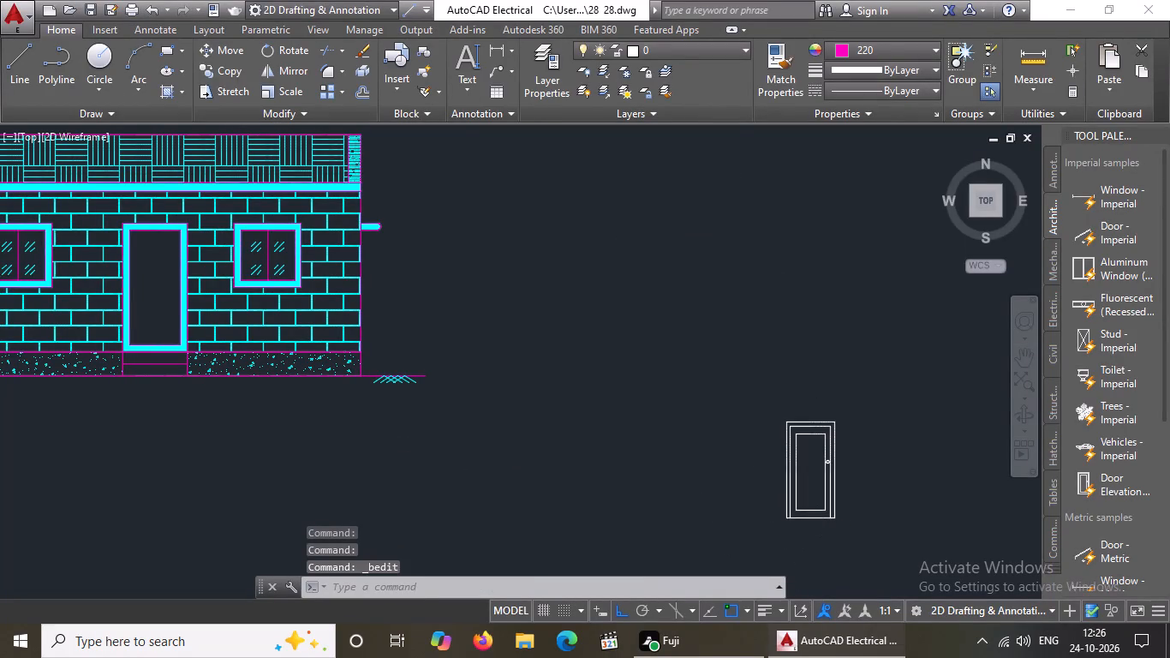
Turn Ortho off and place the door block by its base grip at the door opening's inner bottom-left corner.
{"action": "left_click", "coordinate": [803, 519]}
{"action": "left_click", "coordinate": [788, 521]}
{"action": "scroll", "coordinate": [342, 398], "scroll_direction": "down", "scroll_amount": 3}
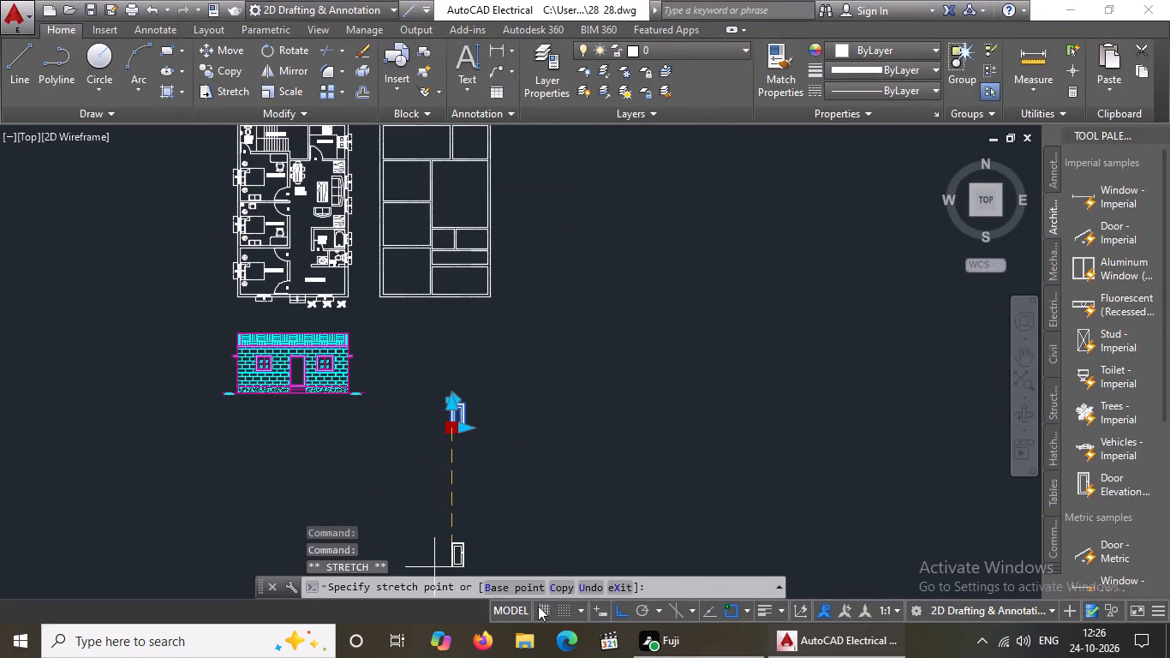
{"action": "left_click", "coordinate": [619, 612]}
{"action": "scroll", "coordinate": [287, 351], "scroll_direction": "up", "scroll_amount": 5}
{"action": "scroll", "coordinate": [290, 418], "scroll_direction": "down", "scroll_amount": 3}
{"action": "scroll", "coordinate": [308, 458], "scroll_direction": "up", "scroll_amount": 5}
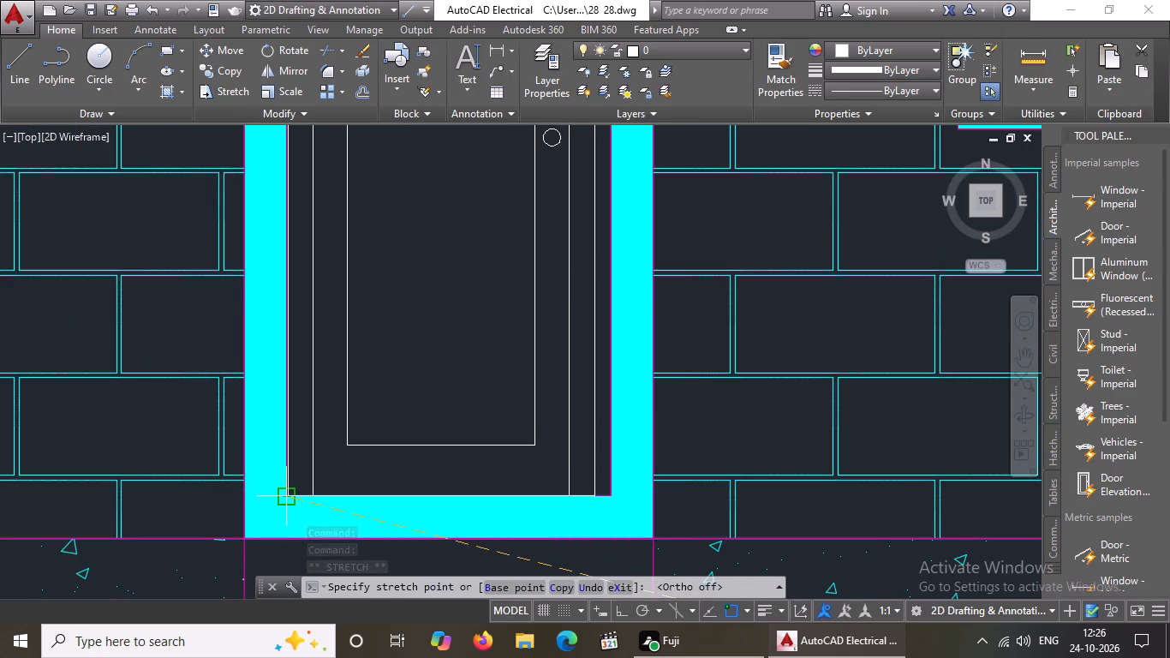
{"action": "left_click", "coordinate": [290, 498]}
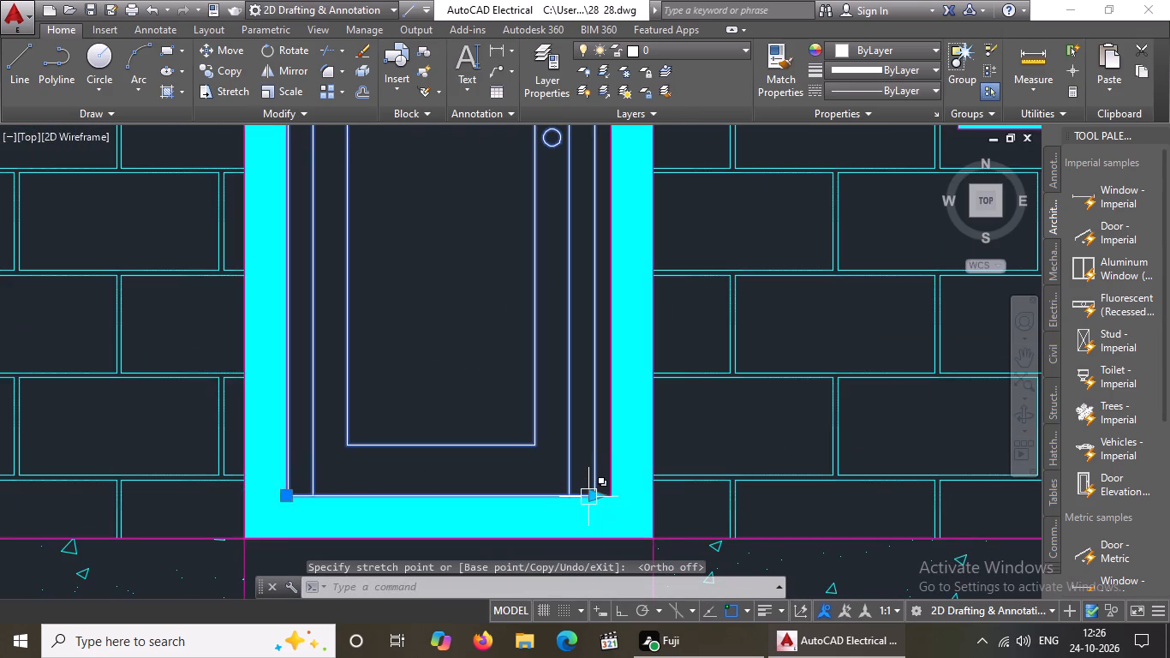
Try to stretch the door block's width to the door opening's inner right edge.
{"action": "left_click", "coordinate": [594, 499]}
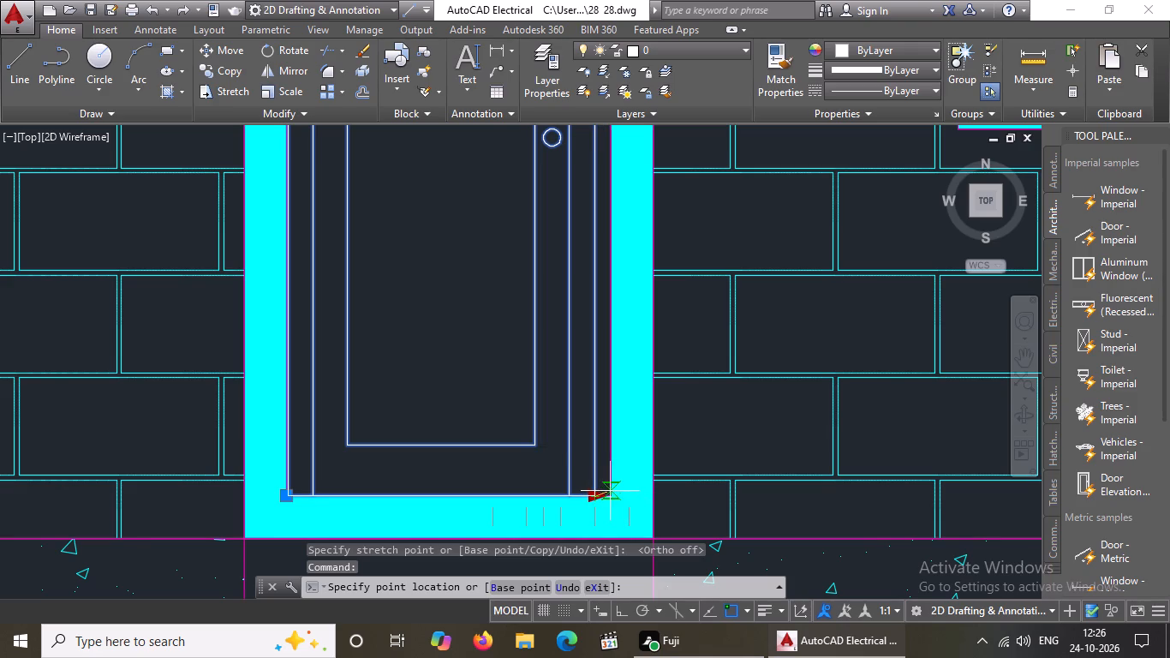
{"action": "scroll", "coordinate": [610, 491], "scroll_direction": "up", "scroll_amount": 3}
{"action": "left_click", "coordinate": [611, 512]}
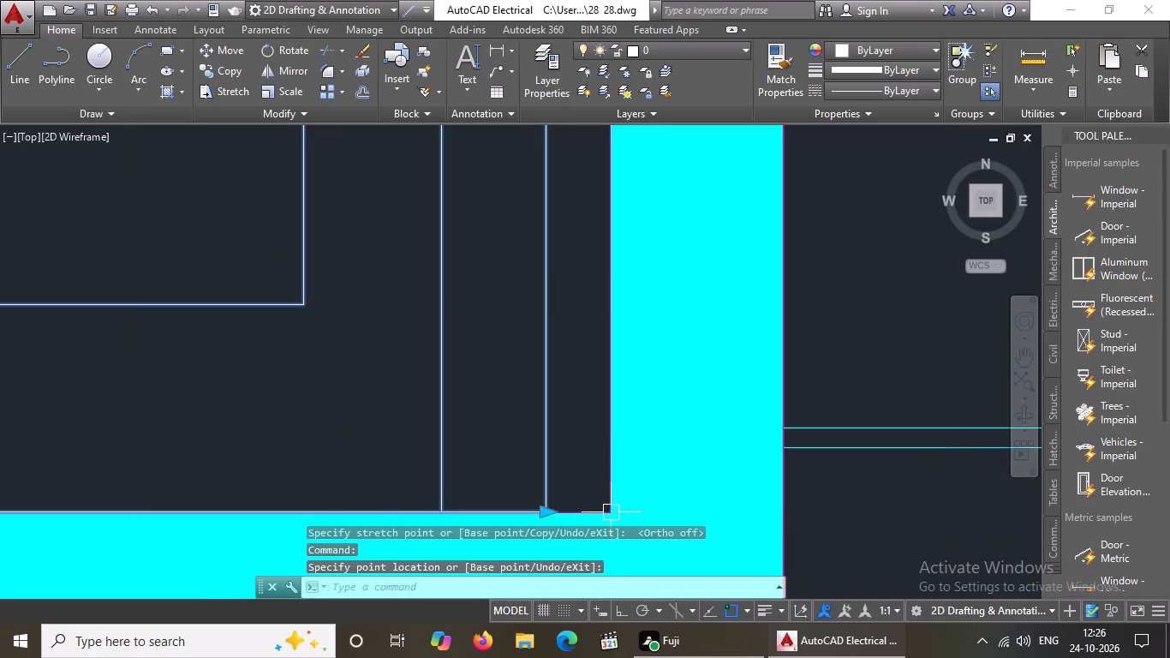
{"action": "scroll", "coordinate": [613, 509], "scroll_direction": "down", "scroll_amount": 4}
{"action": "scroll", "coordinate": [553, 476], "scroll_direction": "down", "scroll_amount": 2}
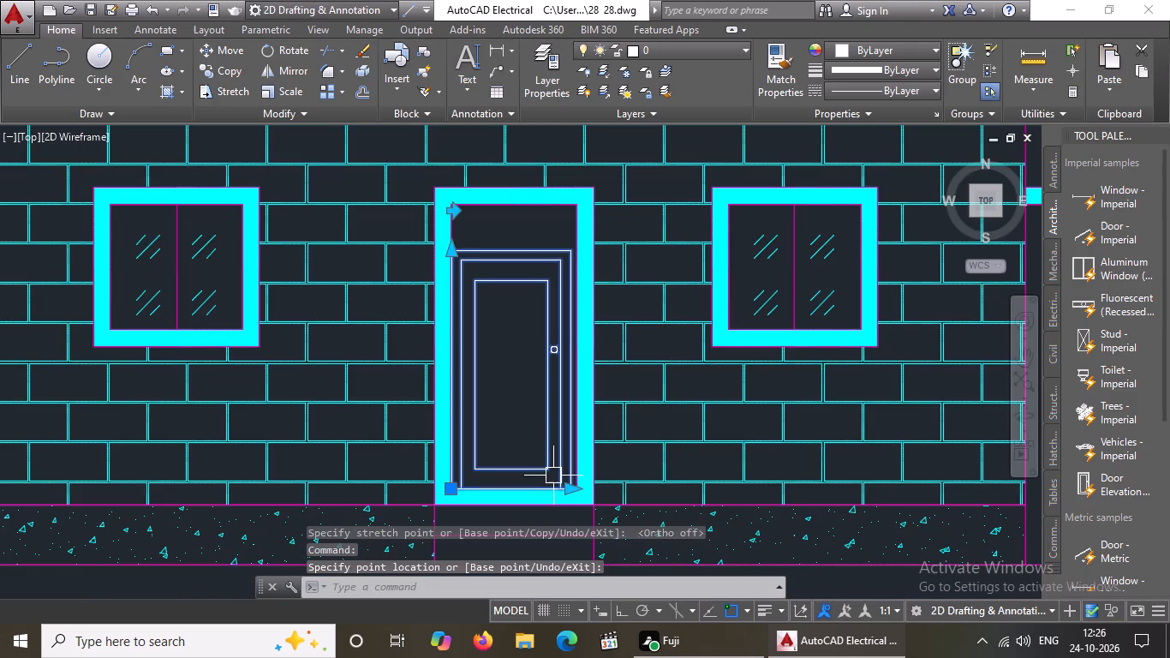
Stretch the door block's height up to the door opening's inner top edge.
{"action": "left_click", "coordinate": [447, 256]}
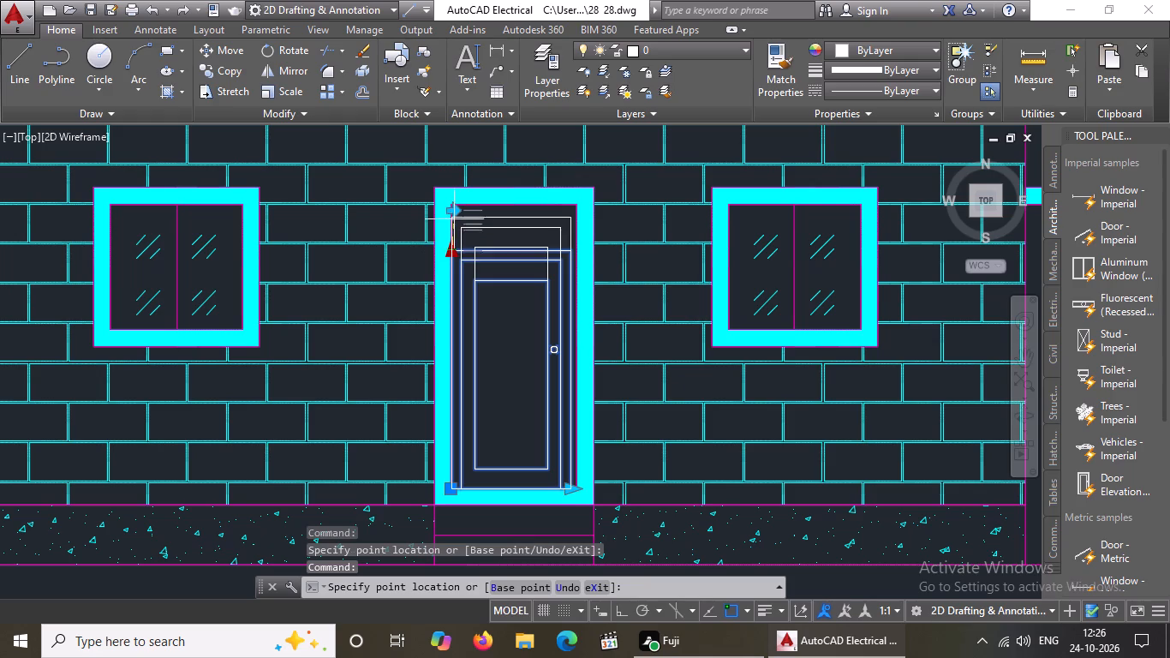
{"action": "left_click", "coordinate": [452, 202]}
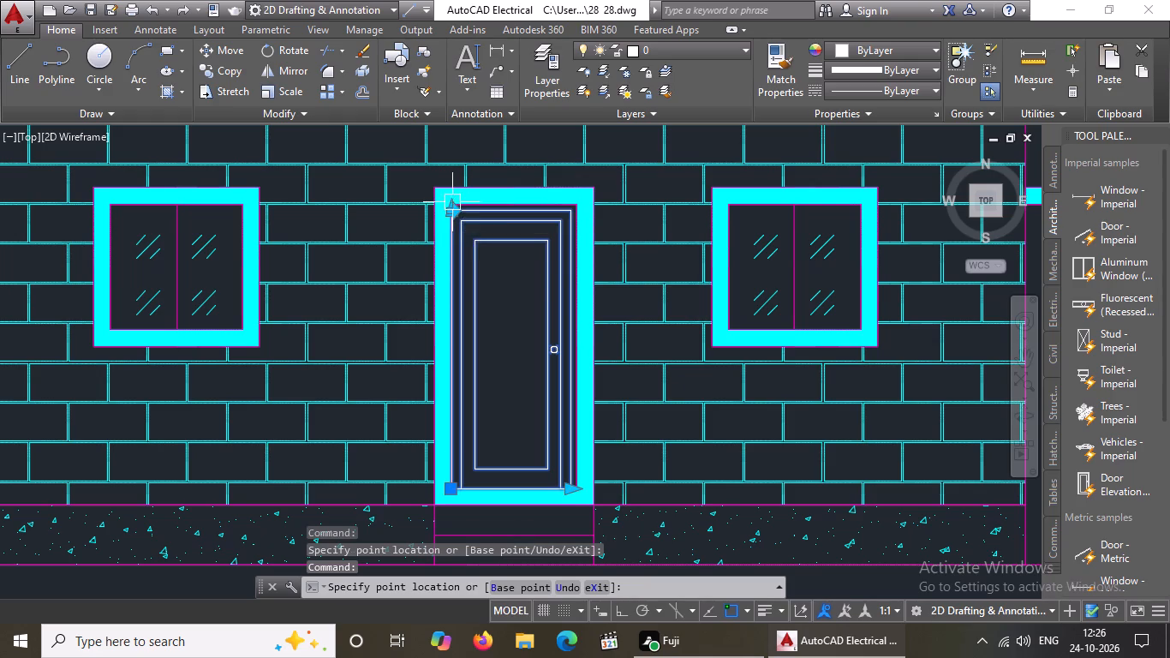
{"action": "key", "text": "Escape"}
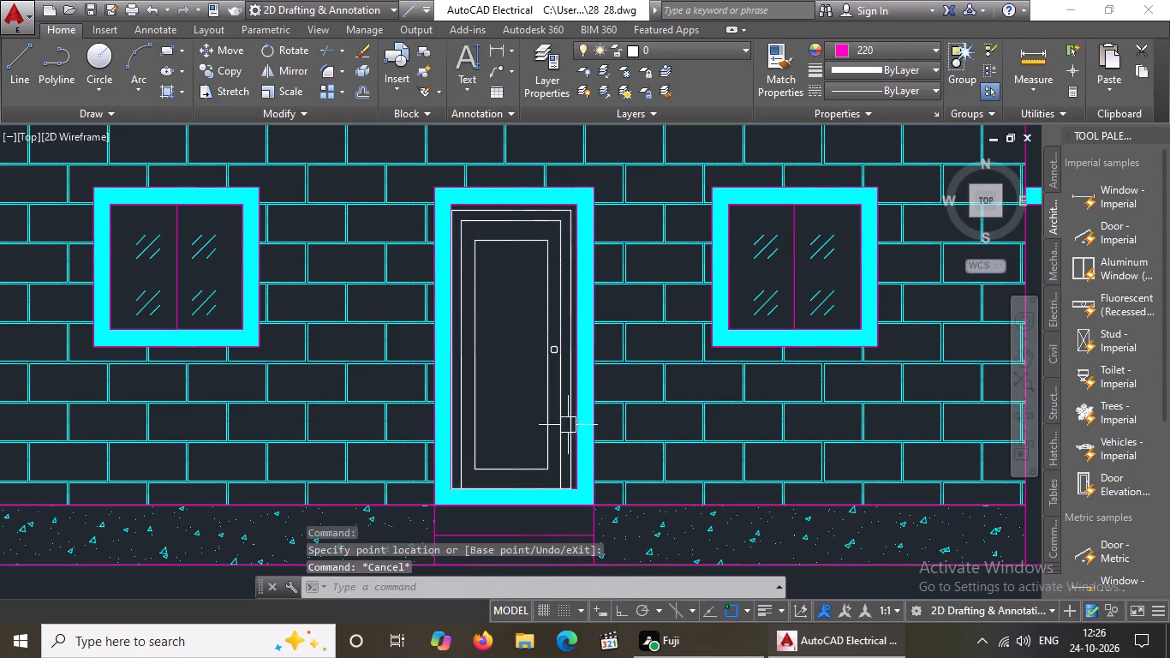
Move the door block slightly to the right to centre it within the opening.
{"action": "left_click", "coordinate": [472, 411]}
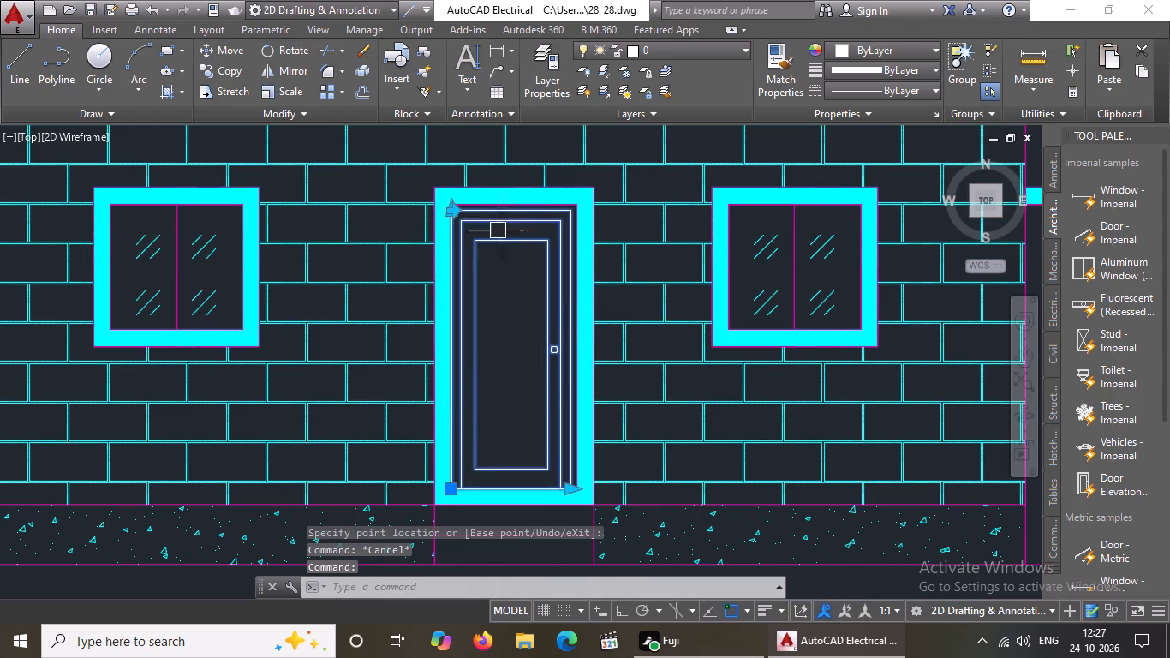
{"action": "left_click", "coordinate": [236, 49]}
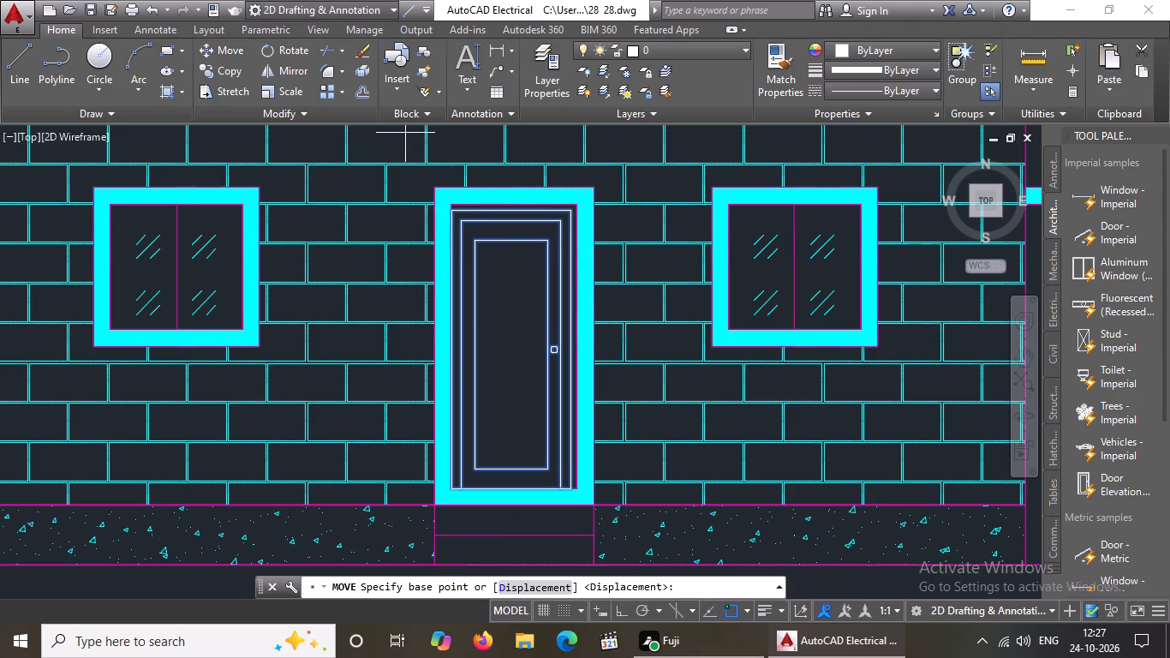
{"action": "left_click", "coordinate": [498, 345]}
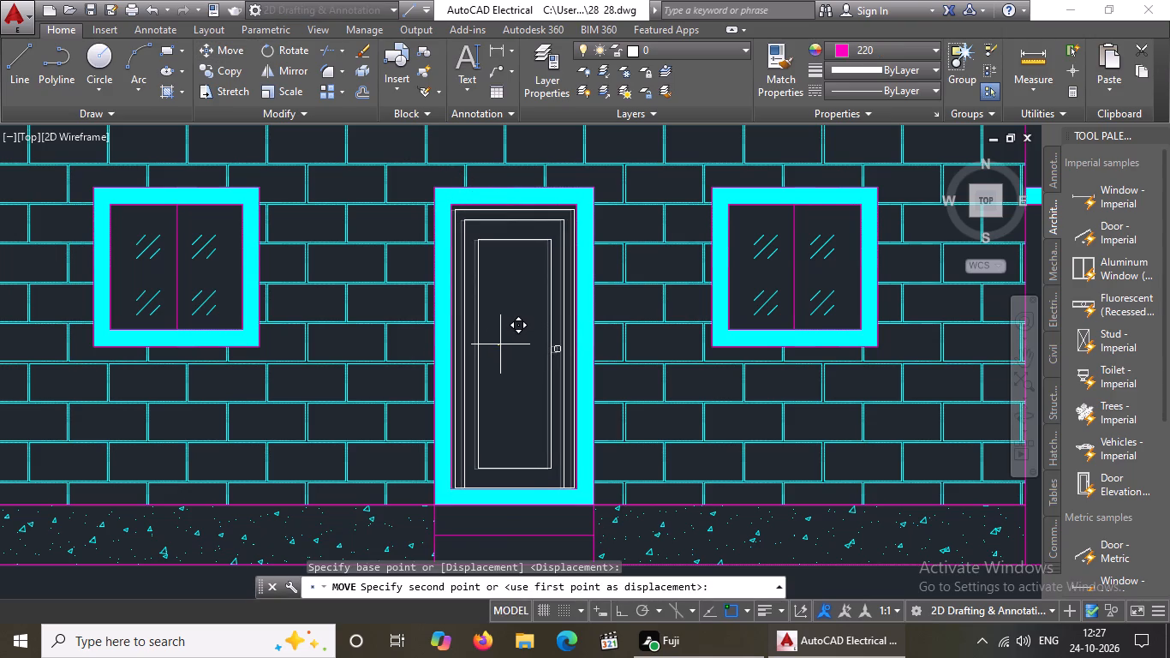
{"action": "left_click", "coordinate": [500, 344]}
{"action": "scroll", "coordinate": [560, 361], "scroll_direction": "down", "scroll_amount": 3}
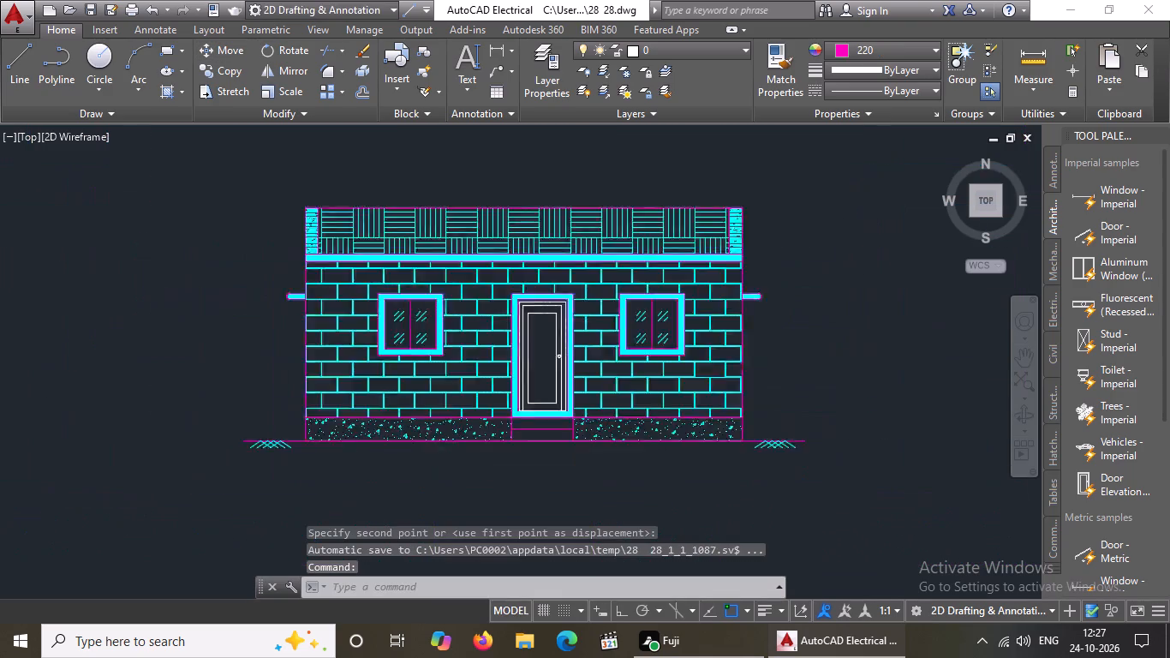
{"action": "key", "text": "Escape"}
{"action": "key", "text": "Escape"}
Fill the door's inner panel with a SOLID hatch in Cyan.
{"action": "scroll", "coordinate": [546, 362], "scroll_direction": "up", "scroll_amount": 4}
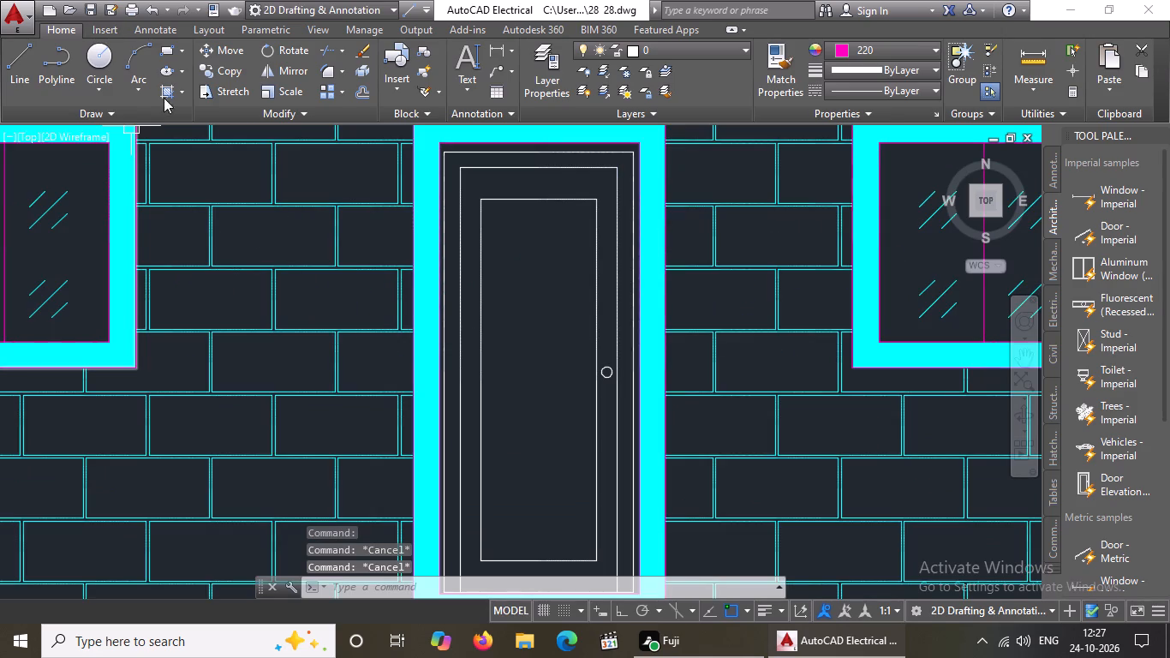
{"action": "left_click", "coordinate": [184, 89]}
{"action": "left_click", "coordinate": [175, 114]}
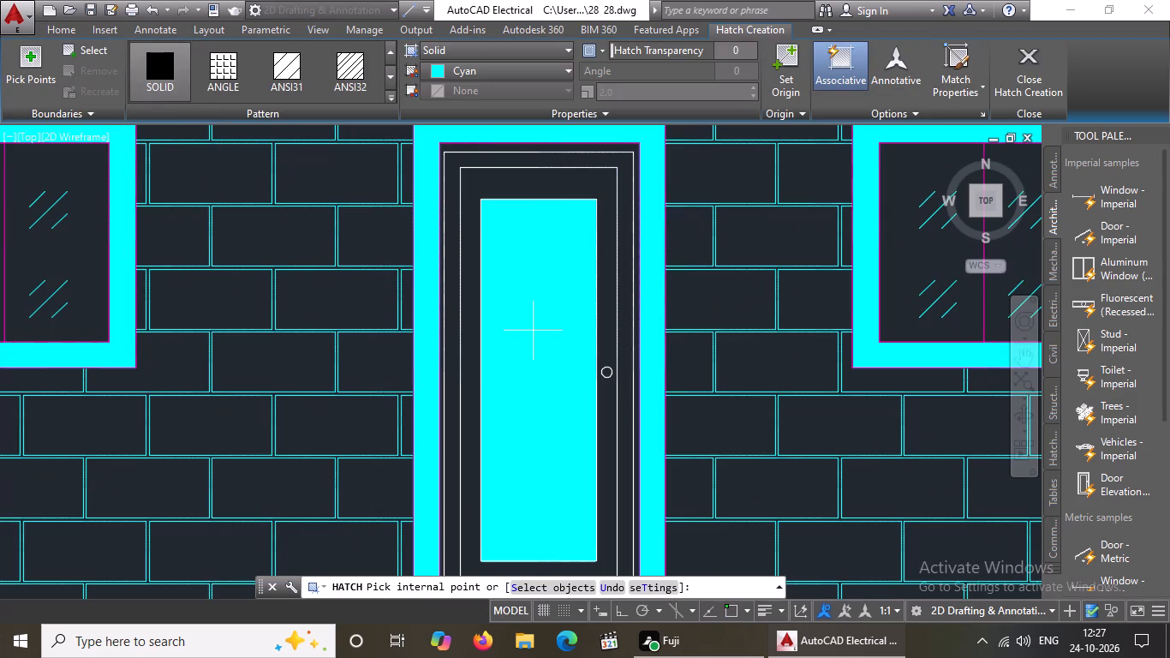
{"action": "left_click", "coordinate": [533, 330]}
{"action": "left_click", "coordinate": [1024, 71]}
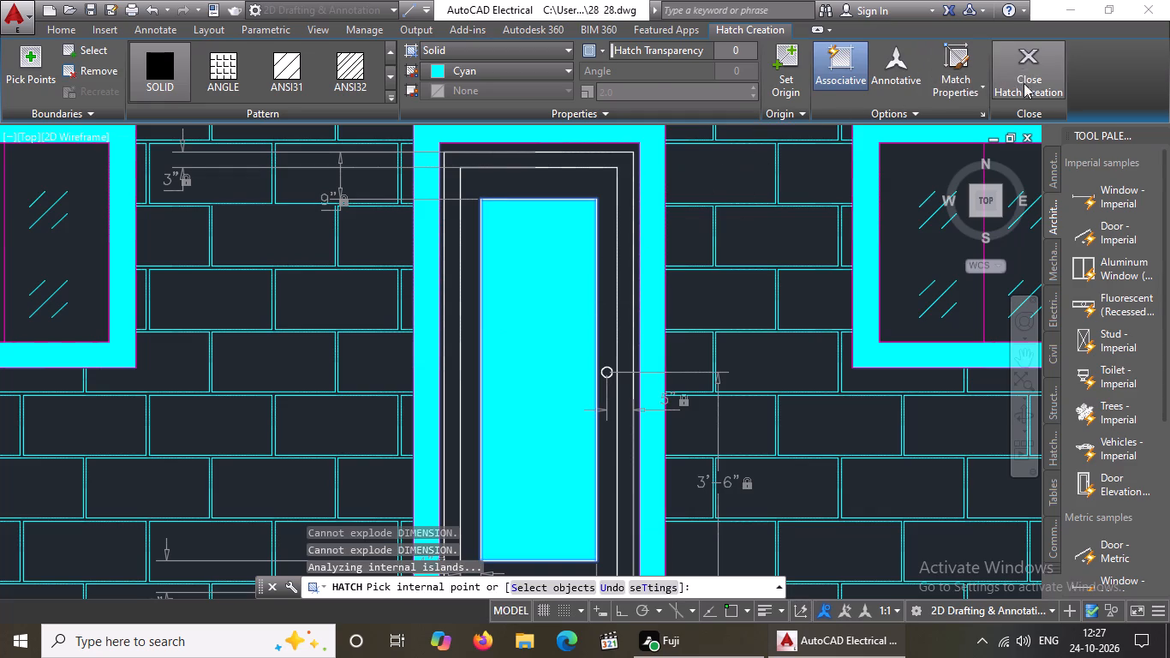
{"action": "key", "text": "Escape"}
{"action": "scroll", "coordinate": [741, 334], "scroll_direction": "down", "scroll_amount": 4}
{"action": "key", "text": "Escape"}
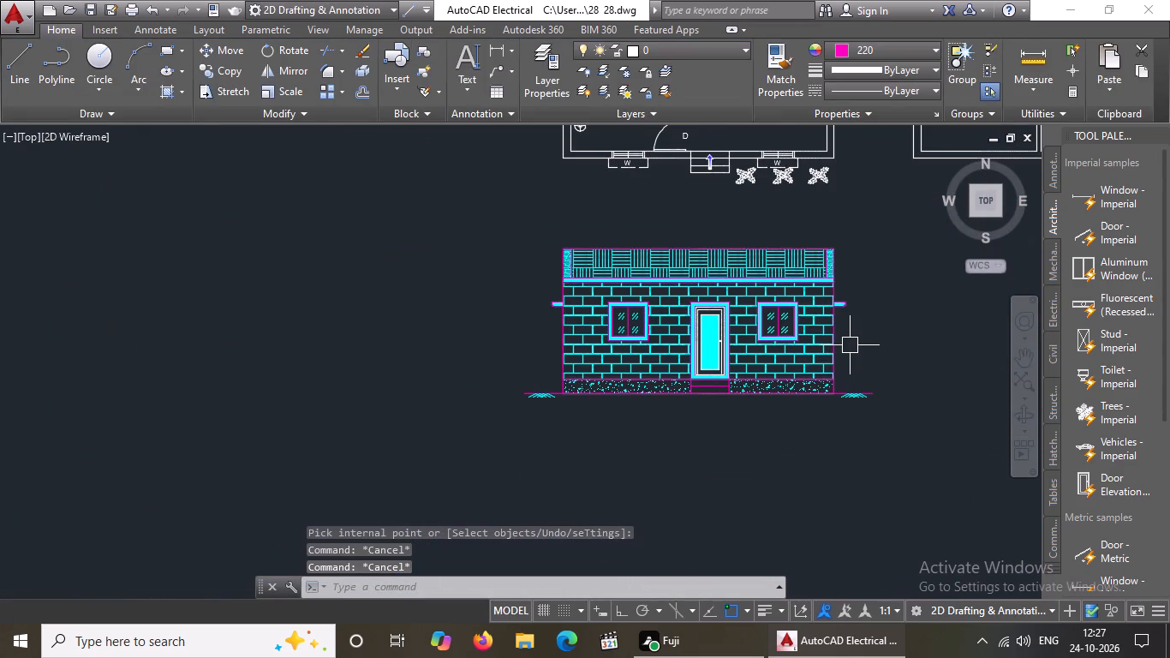
Insert the Trees - Imperial block, place it outside the floor plan's lower-left corner, and close the tool palettes.
{"action": "middle_click_drag", "start_coordinate": [832, 346], "coordinate": [688, 405]}
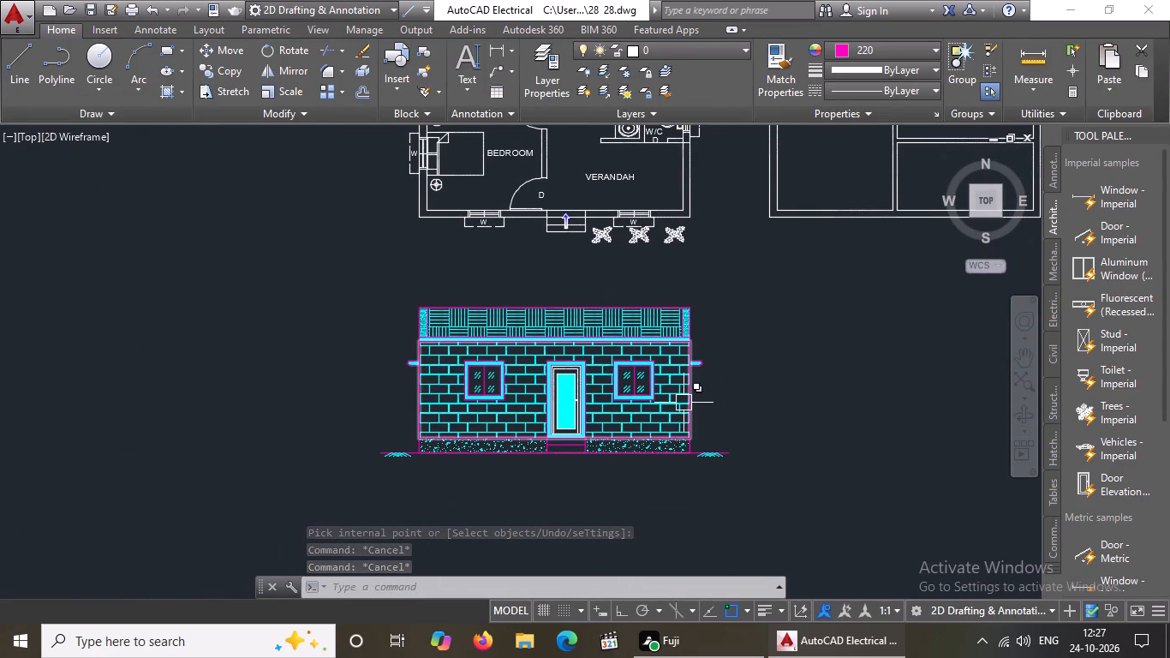
{"action": "left_click_drag", "start_coordinate": [1097, 405], "coordinate": [658, 299]}
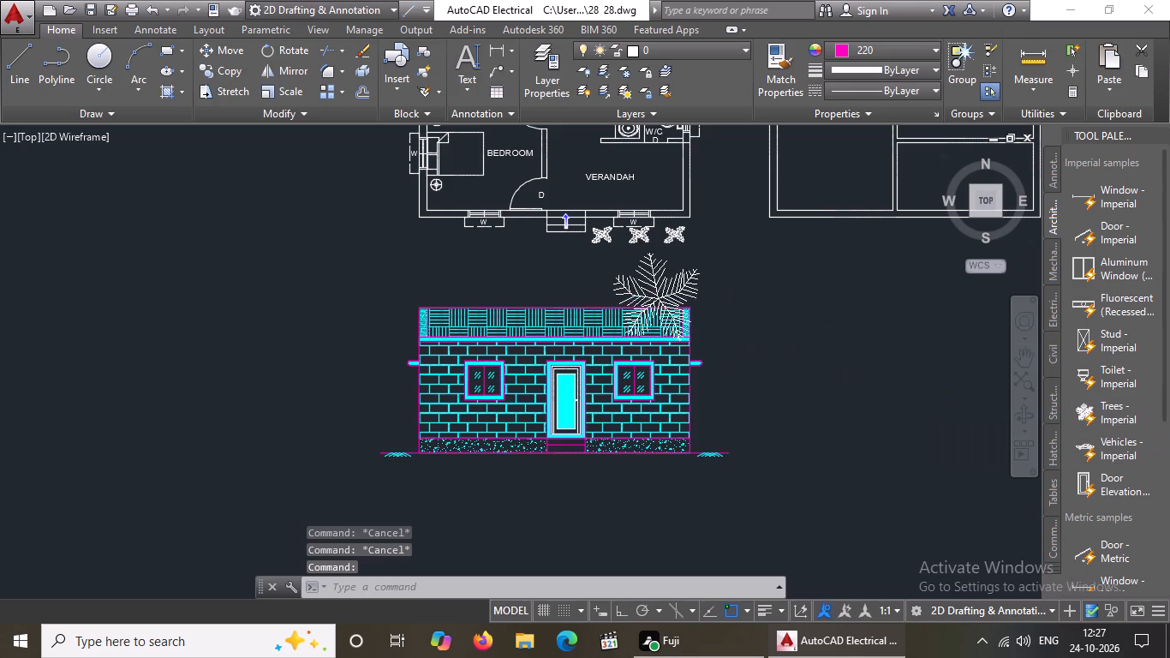
{"action": "left_click_drag", "start_coordinate": [658, 299], "coordinate": [359, 243]}
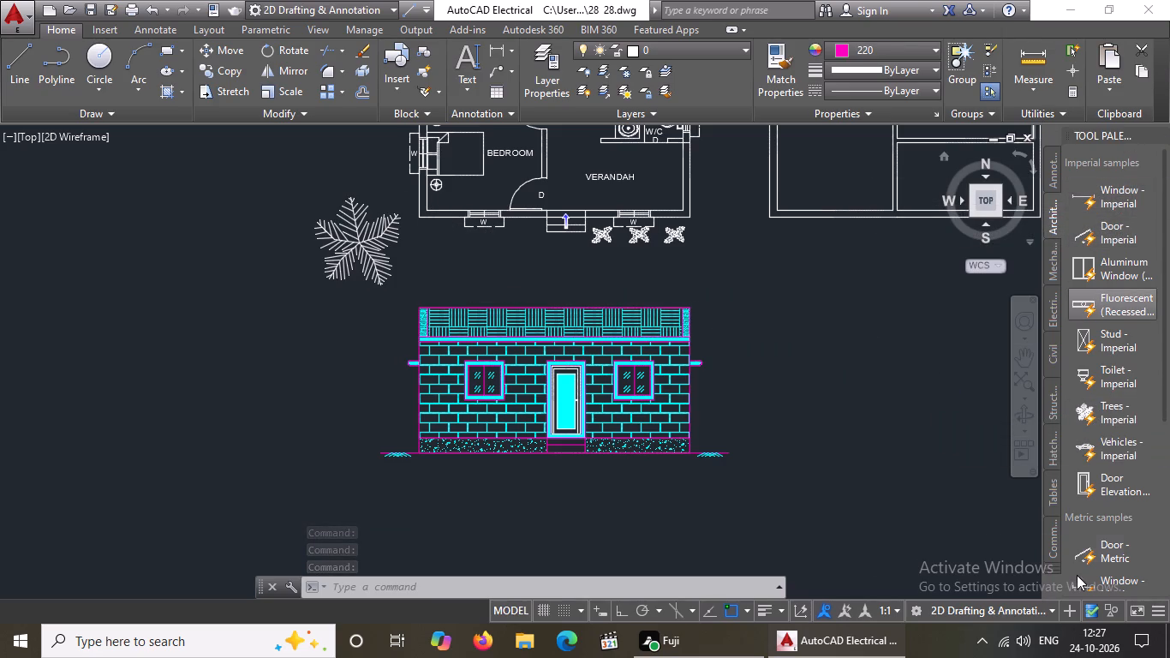
{"action": "left_click", "coordinate": [1161, 135]}
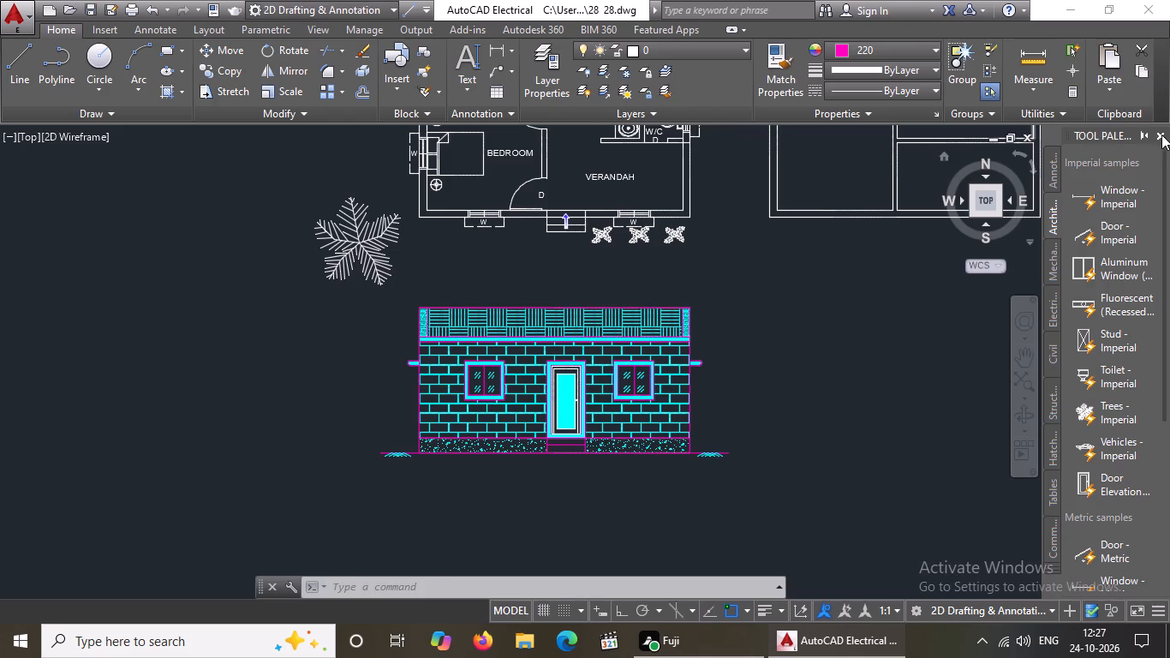
Scale the new tree block down freehand from a base point near its centre.
{"action": "left_click", "coordinate": [379, 241]}
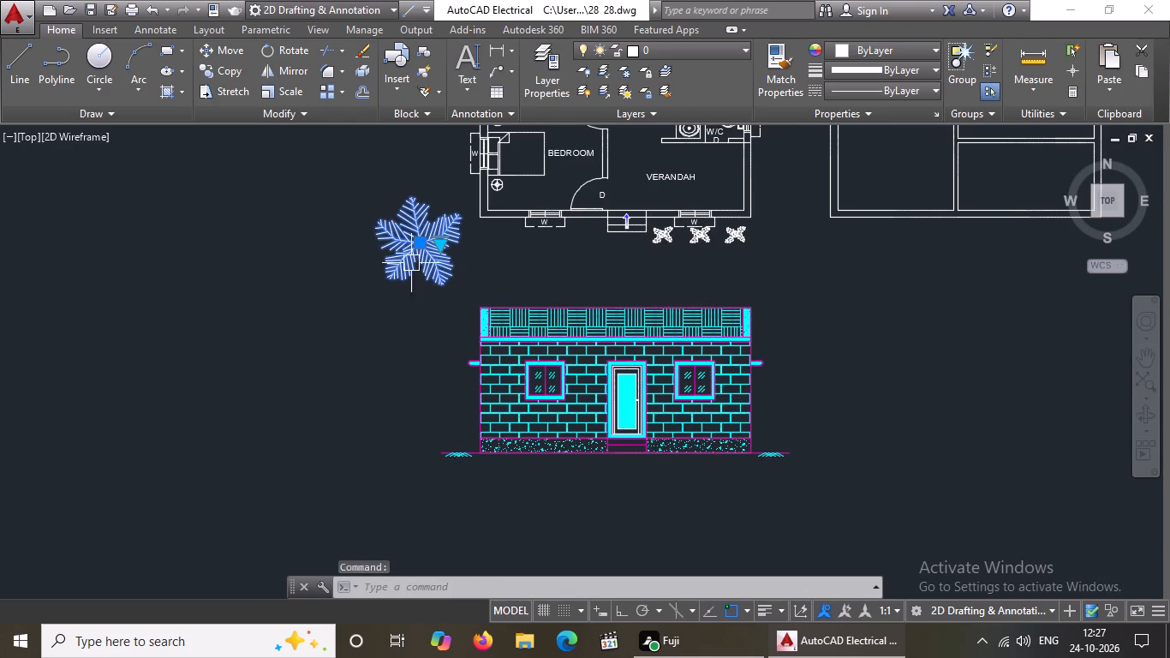
{"action": "type", "text": "SC"}
{"action": "key", "text": "space"}
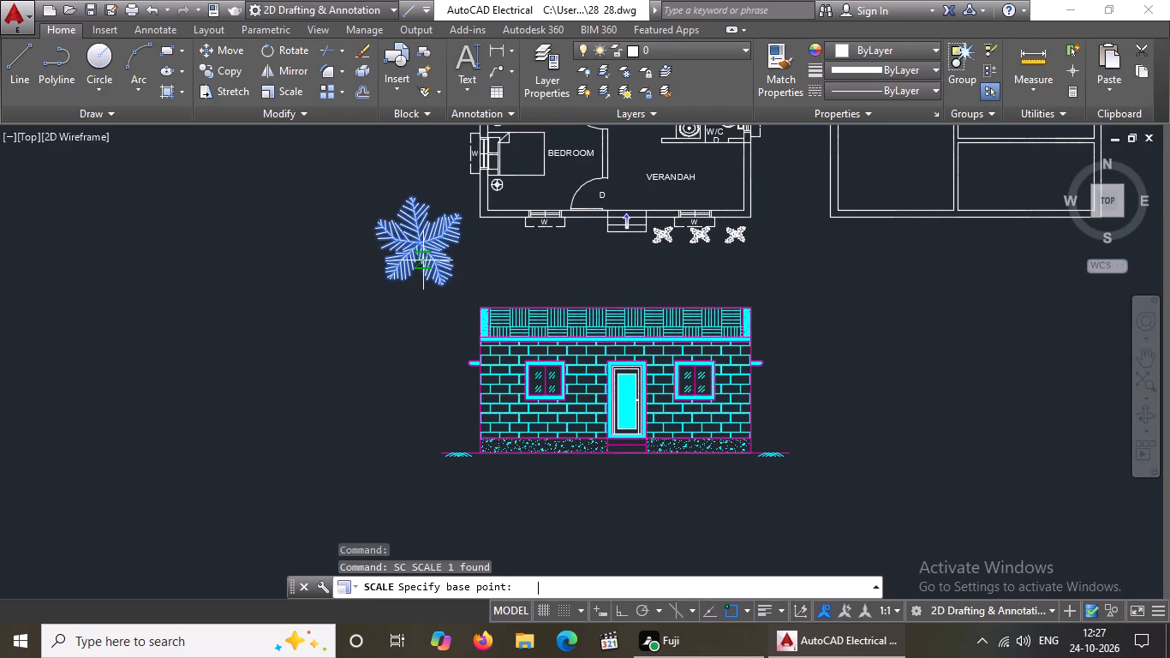
{"action": "left_click", "coordinate": [421, 222]}
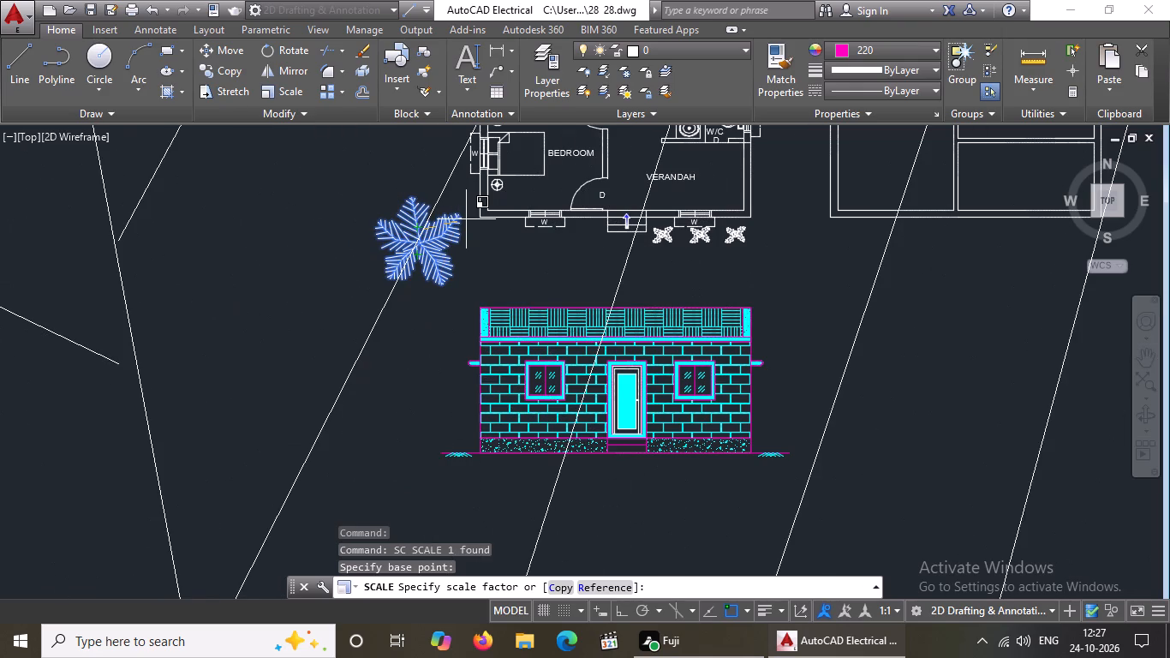
{"action": "scroll", "coordinate": [456, 261], "scroll_direction": "up", "scroll_amount": 4}
{"action": "scroll", "coordinate": [254, 189], "scroll_direction": "down", "scroll_amount": 4}
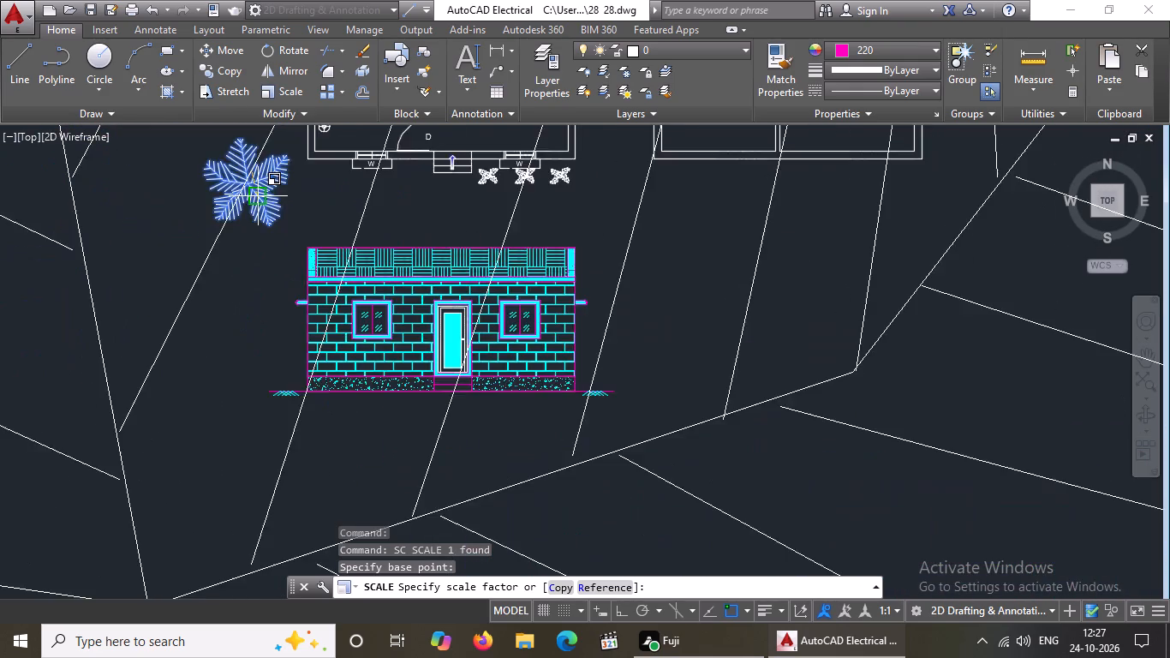
{"action": "scroll", "coordinate": [258, 195], "scroll_direction": "down", "scroll_amount": 3}
{"action": "scroll", "coordinate": [251, 181], "scroll_direction": "up", "scroll_amount": 4}
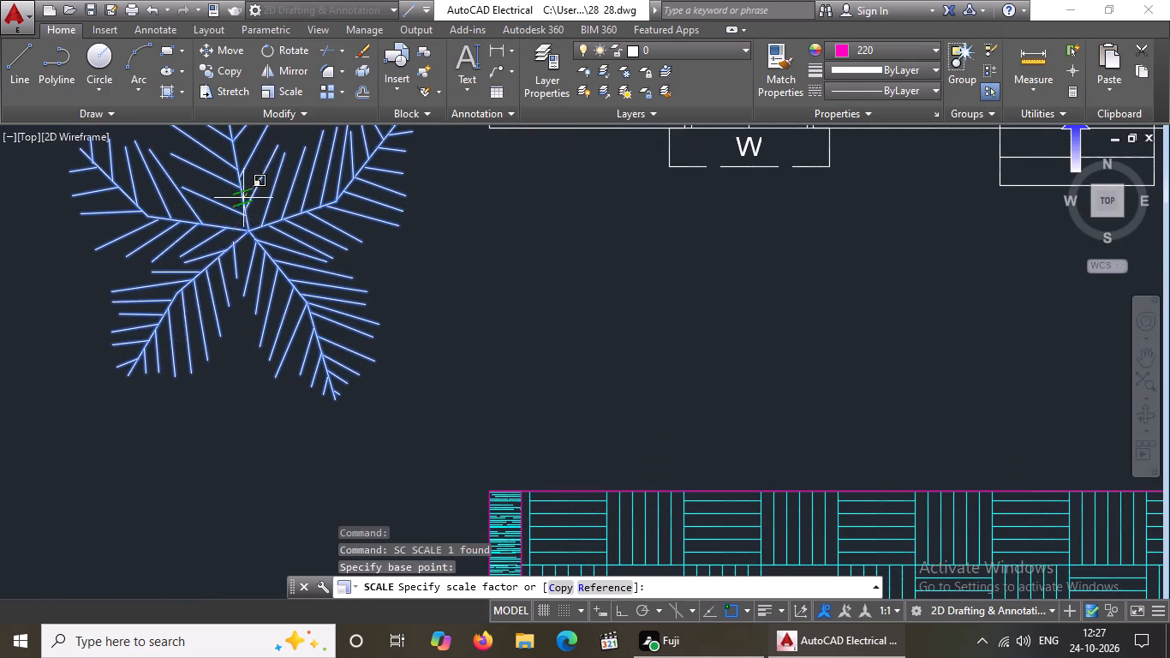
{"action": "scroll", "coordinate": [257, 174], "scroll_direction": "up", "scroll_amount": 5}
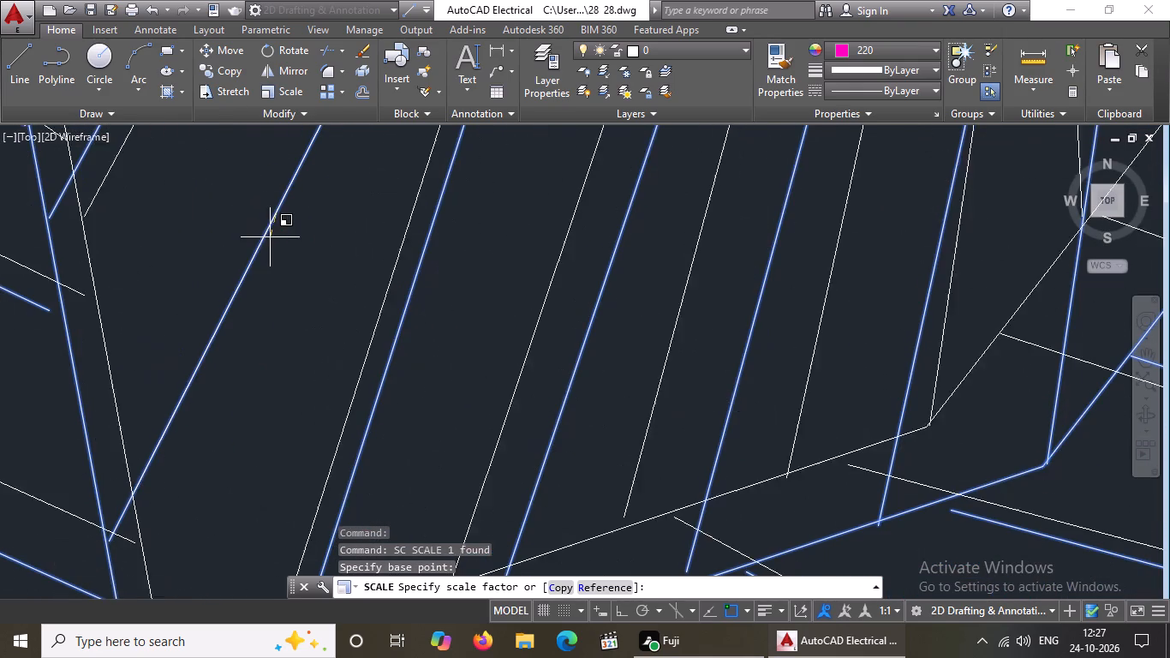
{"action": "scroll", "coordinate": [273, 215], "scroll_direction": "down", "scroll_amount": 3}
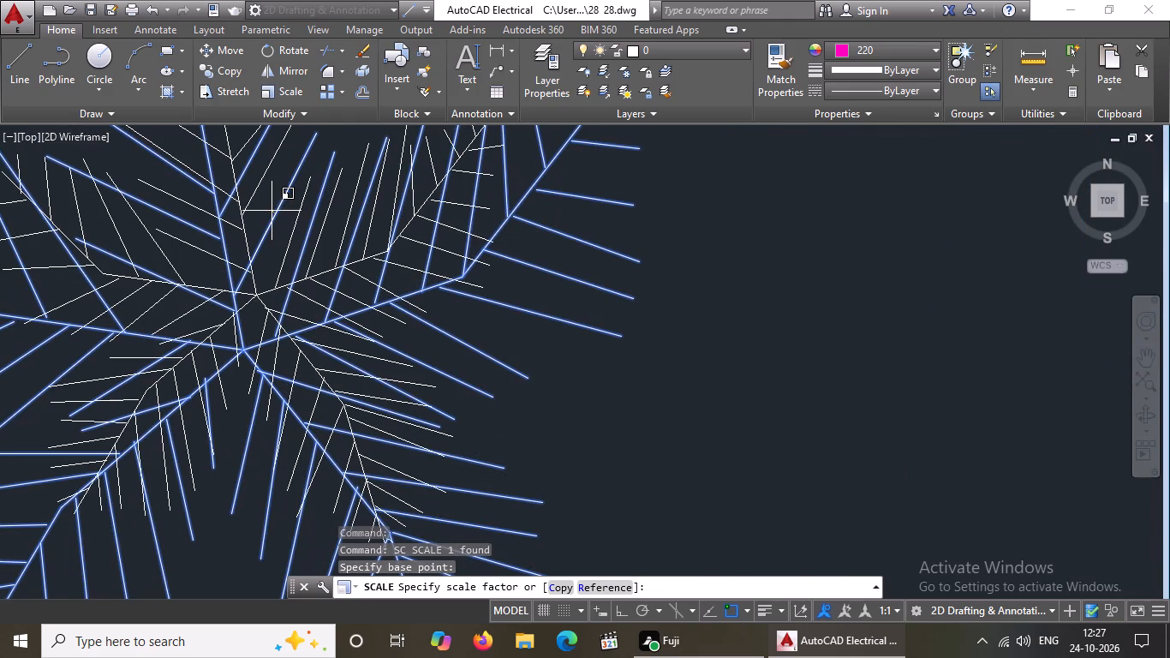
{"action": "left_click", "coordinate": [272, 211]}
{"action": "scroll", "coordinate": [272, 212], "scroll_direction": "down", "scroll_amount": 6}
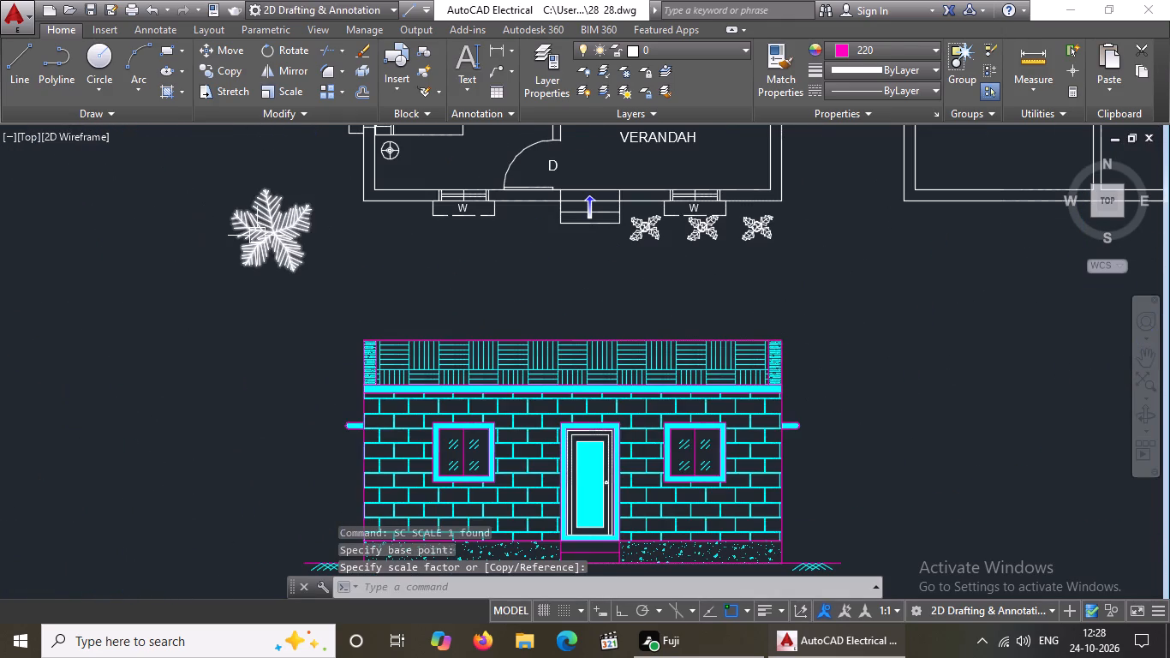
Scale the same tree block down slightly more by picking the factor freehand.
{"action": "left_click", "coordinate": [259, 236]}
{"action": "type", "text": "SC"}
{"action": "key", "text": "space"}
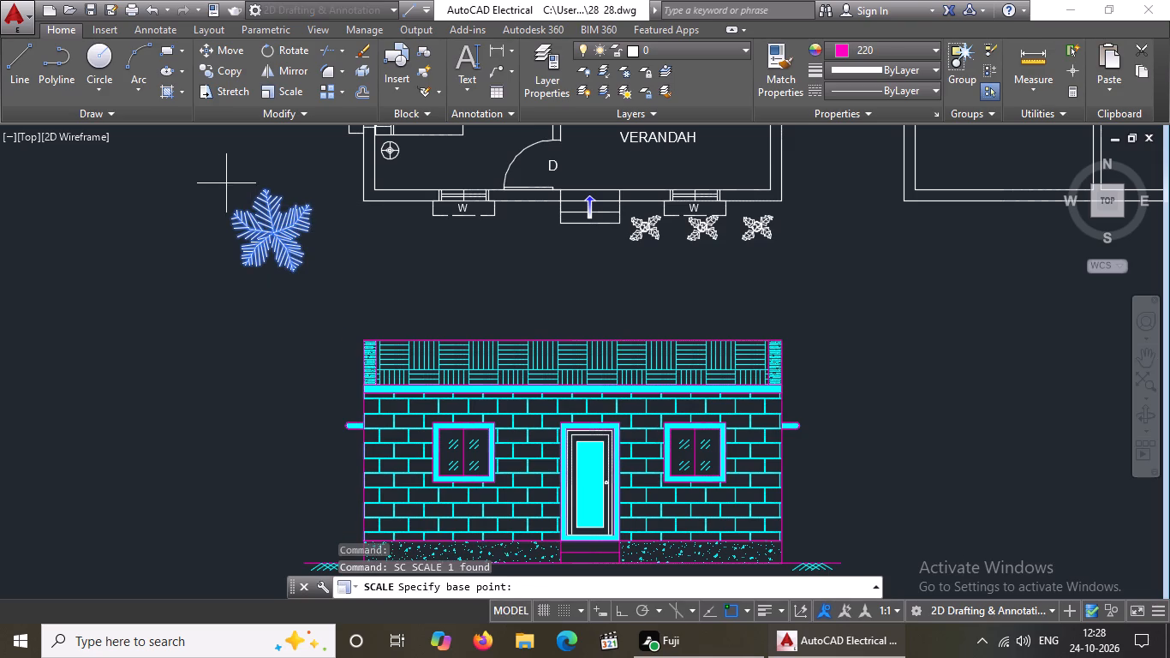
{"action": "scroll", "coordinate": [307, 225], "scroll_direction": "up", "scroll_amount": 1}
{"action": "left_click", "coordinate": [236, 237]}
{"action": "scroll", "coordinate": [239, 239], "scroll_direction": "up", "scroll_amount": 3}
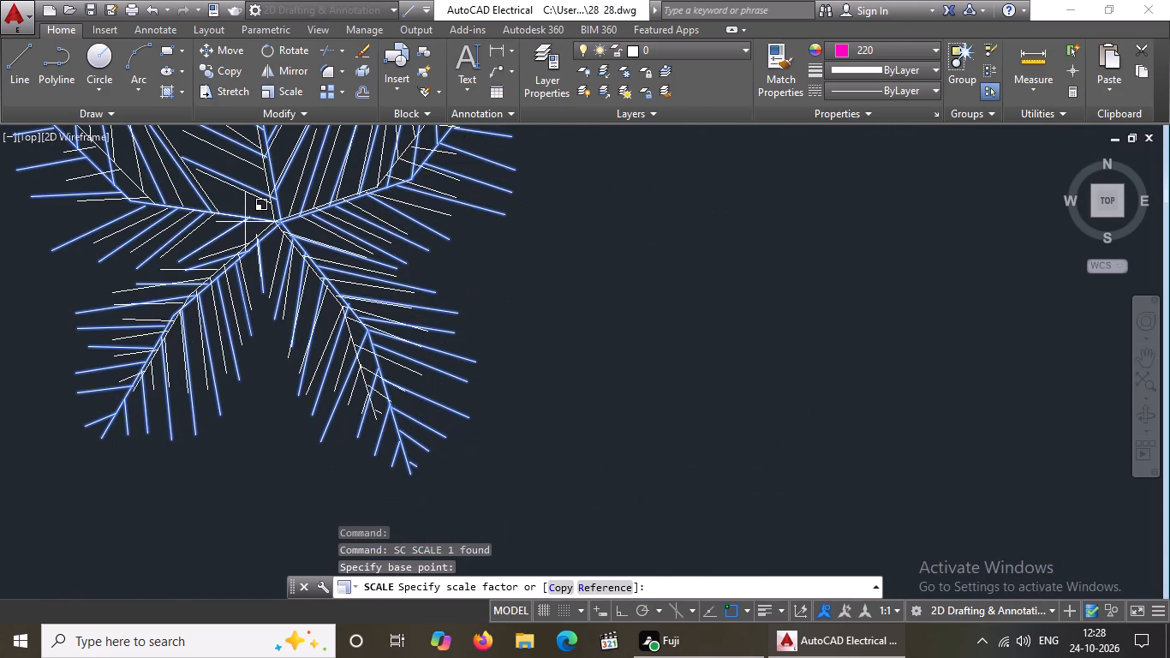
{"action": "left_click", "coordinate": [244, 222]}
{"action": "scroll", "coordinate": [259, 219], "scroll_direction": "down", "scroll_amount": 4}
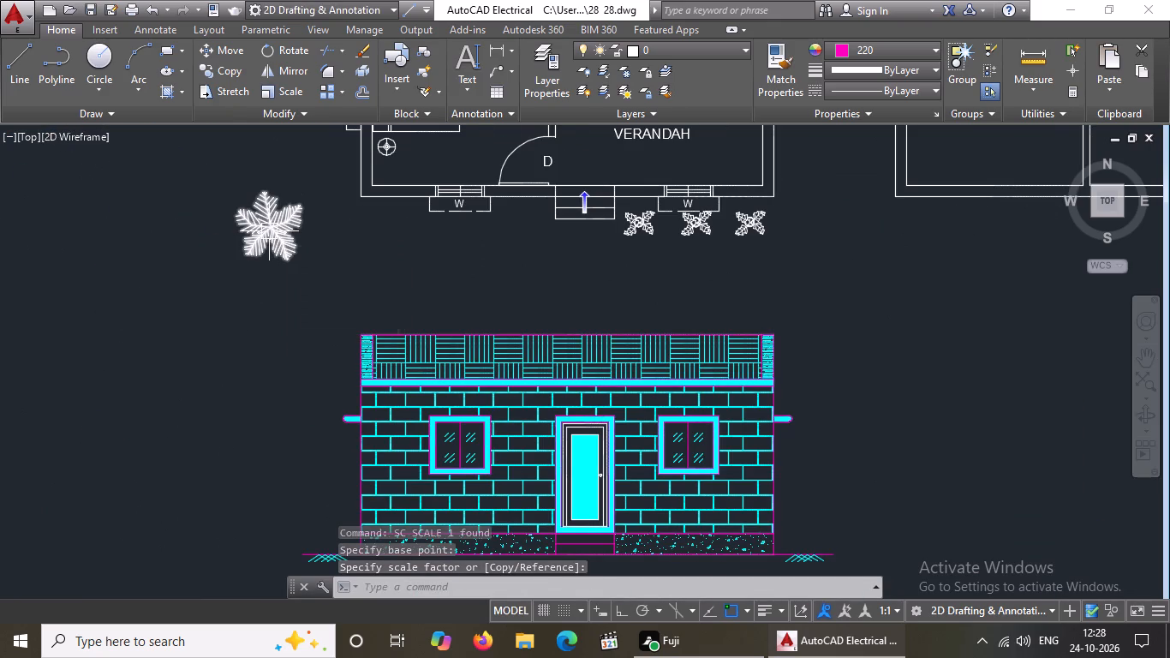
Move the tree block by its centre grip close beside the floor plan's lower-left corner.
{"action": "left_click", "coordinate": [262, 224]}
{"action": "left_click", "coordinate": [274, 224]}
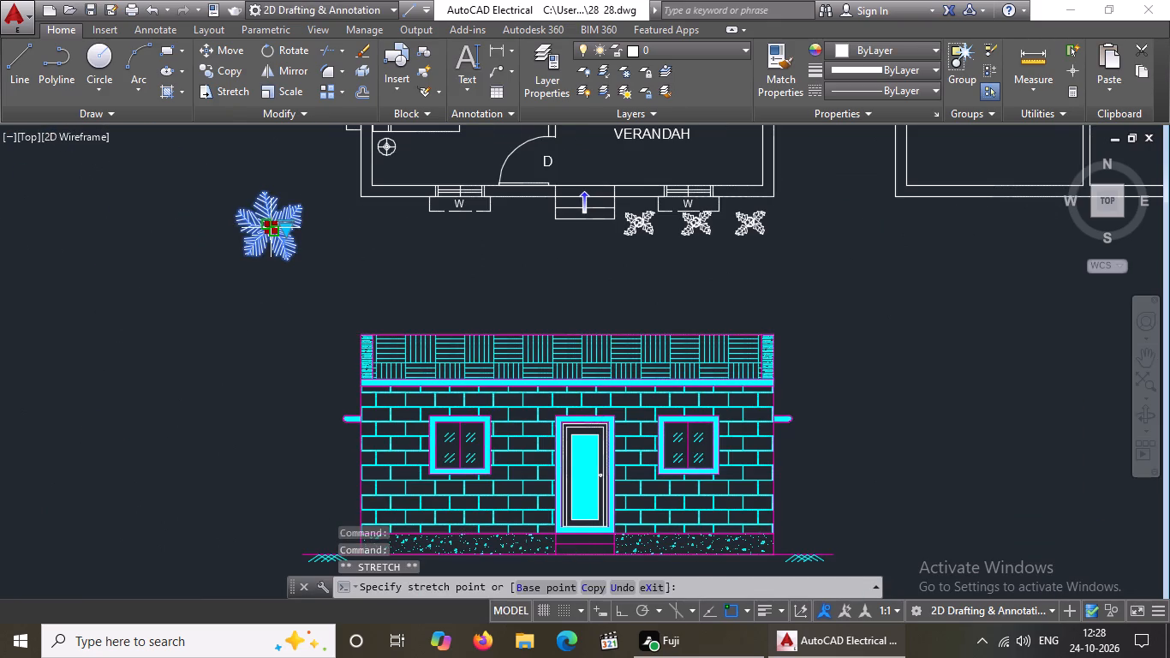
{"action": "left_click", "coordinate": [325, 203]}
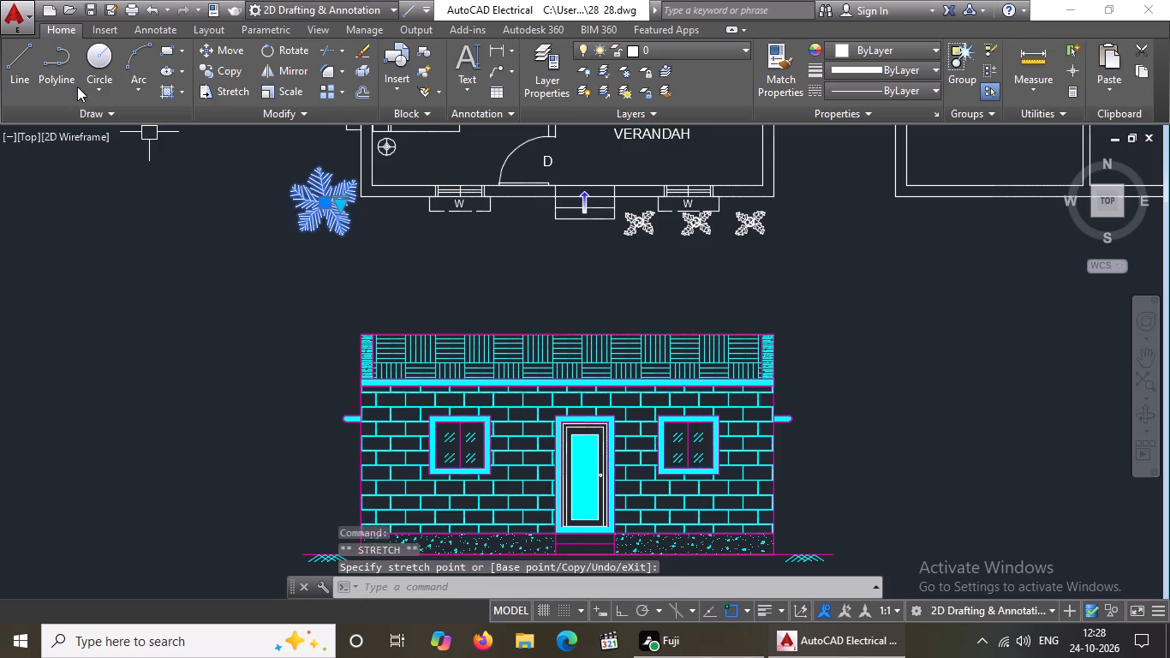
Copy the tree with Ortho on about 33'-2 1/2" horizontally to the floor plan's lower-right corner.
{"action": "left_click", "coordinate": [222, 69]}
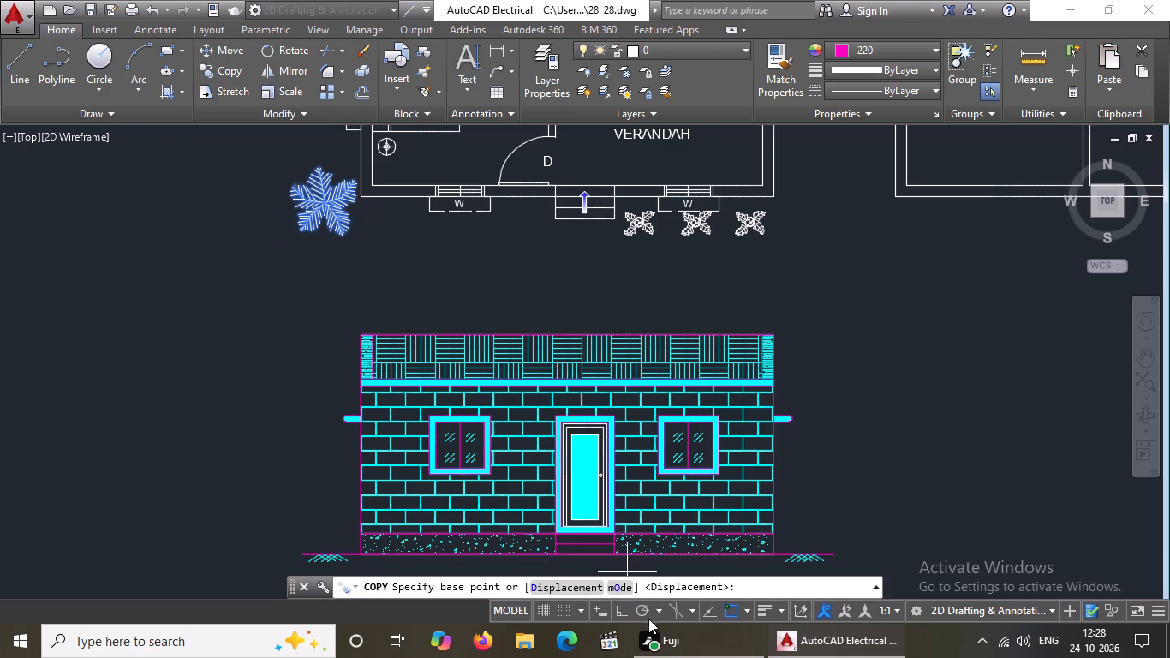
{"action": "left_click", "coordinate": [616, 611]}
{"action": "left_click", "coordinate": [337, 201]}
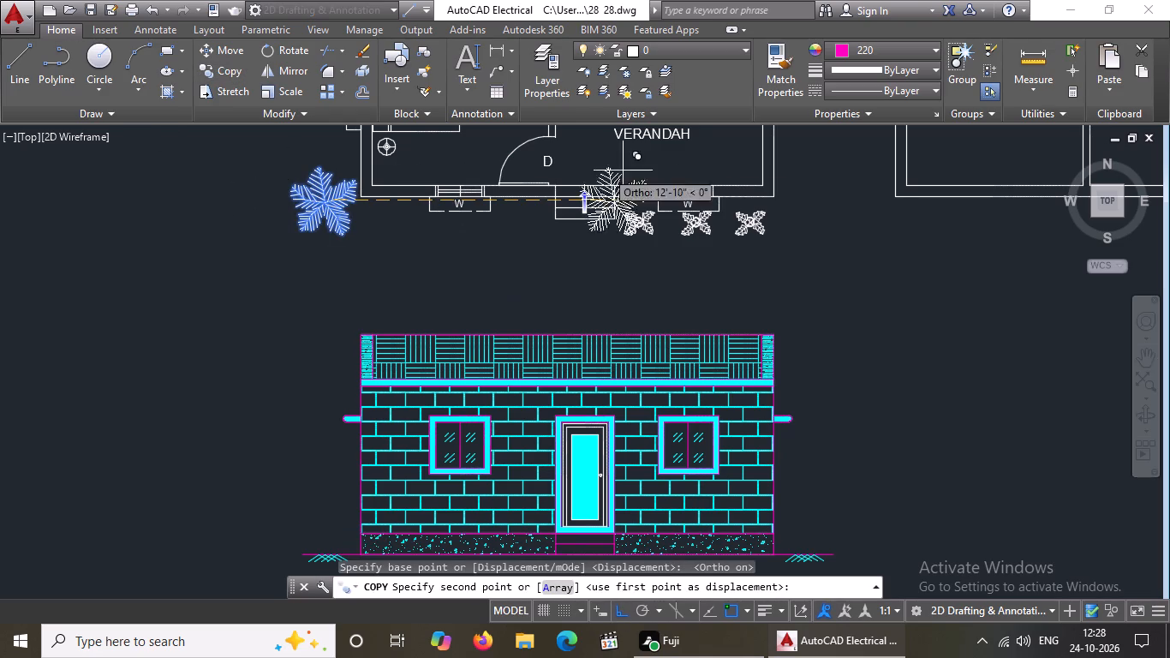
{"action": "left_click", "coordinate": [821, 159]}
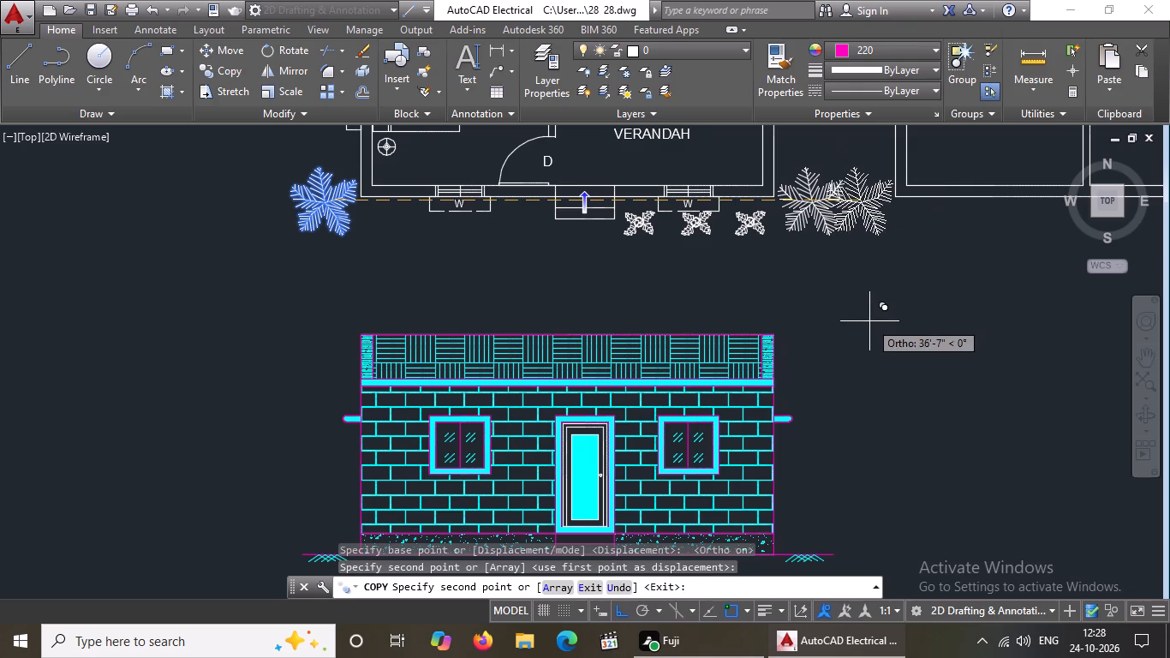
{"action": "key", "text": "Escape"}
Reopen the tool palettes and insert another Trees - Imperial block in the empty area below the front elevation's left end.
{"action": "scroll", "coordinate": [840, 274], "scroll_direction": "down", "scroll_amount": 2}
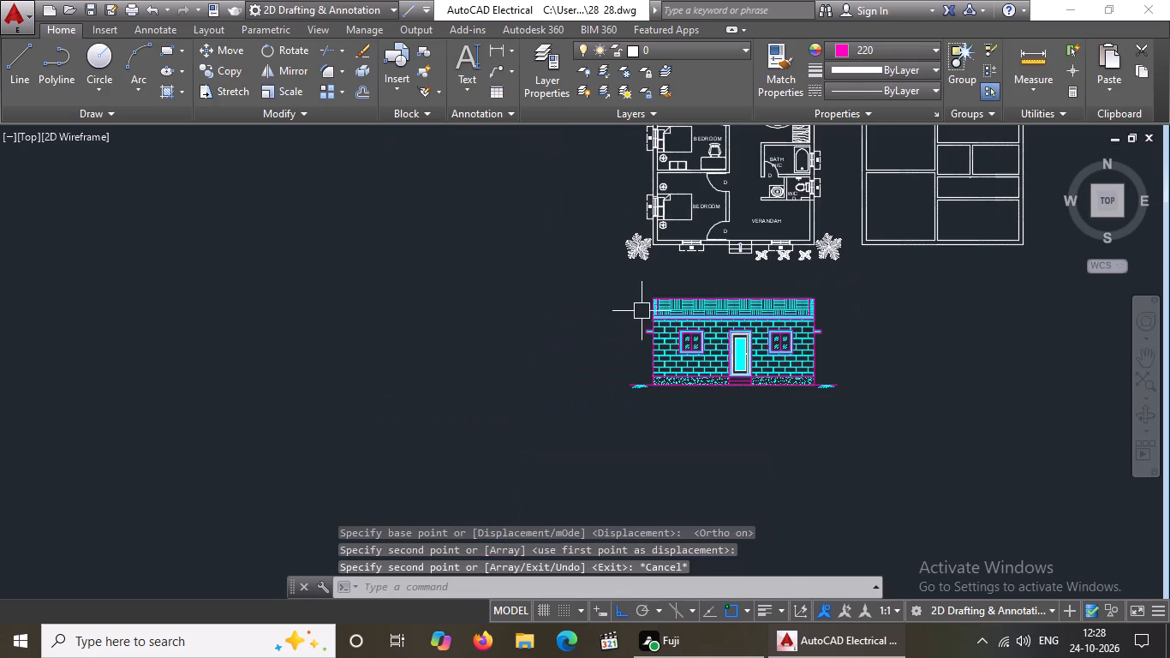
{"action": "scroll", "coordinate": [643, 290], "scroll_direction": "up", "scroll_amount": 2}
{"action": "scroll", "coordinate": [609, 212], "scroll_direction": "down", "scroll_amount": 3}
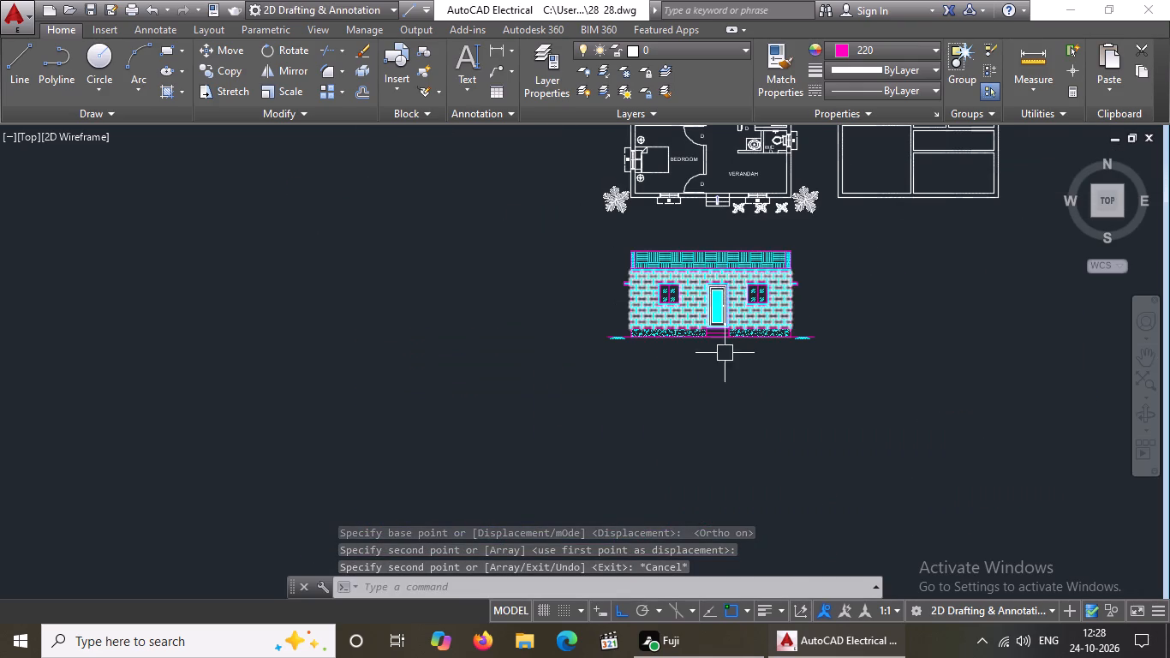
{"action": "type", "text": "TP"}
{"action": "key", "text": "Return"}
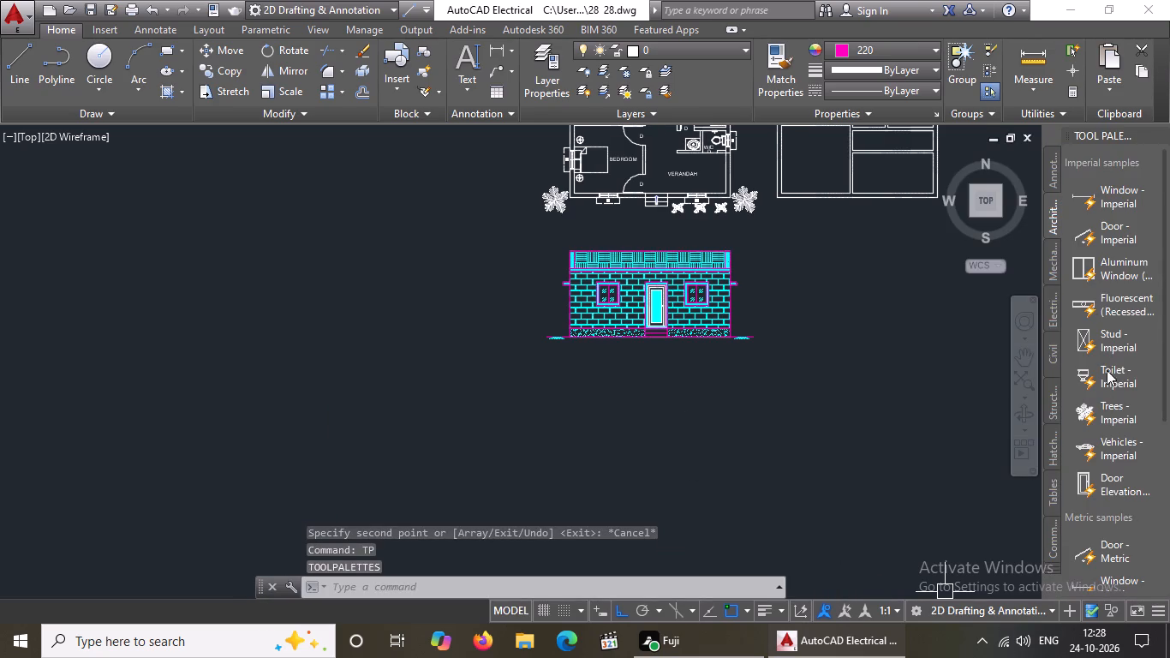
{"action": "left_click_drag", "start_coordinate": [1101, 413], "coordinate": [451, 389]}
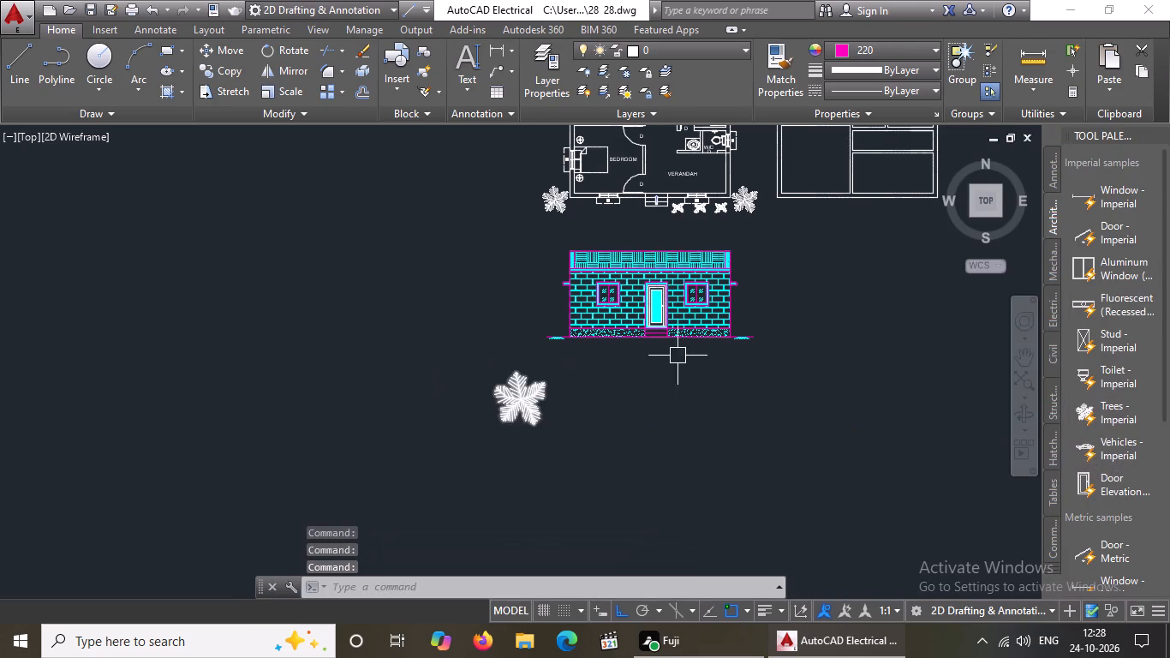
Close the tool palettes and switch the tree block below the front elevation to its Palm (Elevation) view.
{"action": "left_click", "coordinate": [1160, 130]}
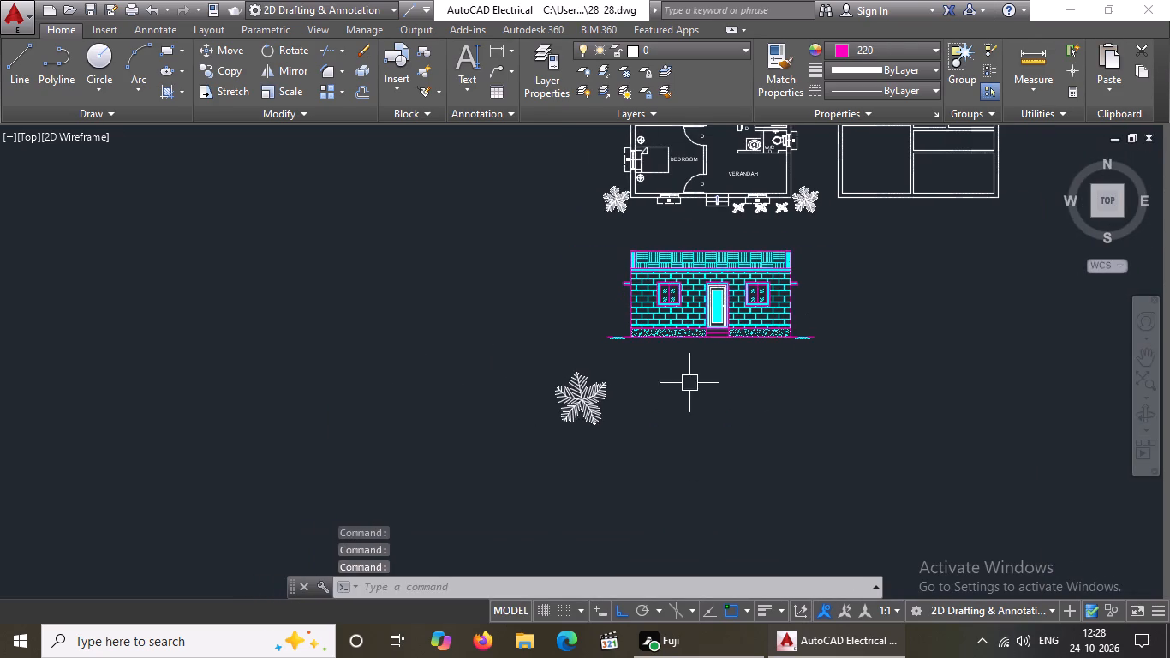
{"action": "scroll", "coordinate": [594, 417], "scroll_direction": "up", "scroll_amount": 2}
{"action": "left_click", "coordinate": [542, 402]}
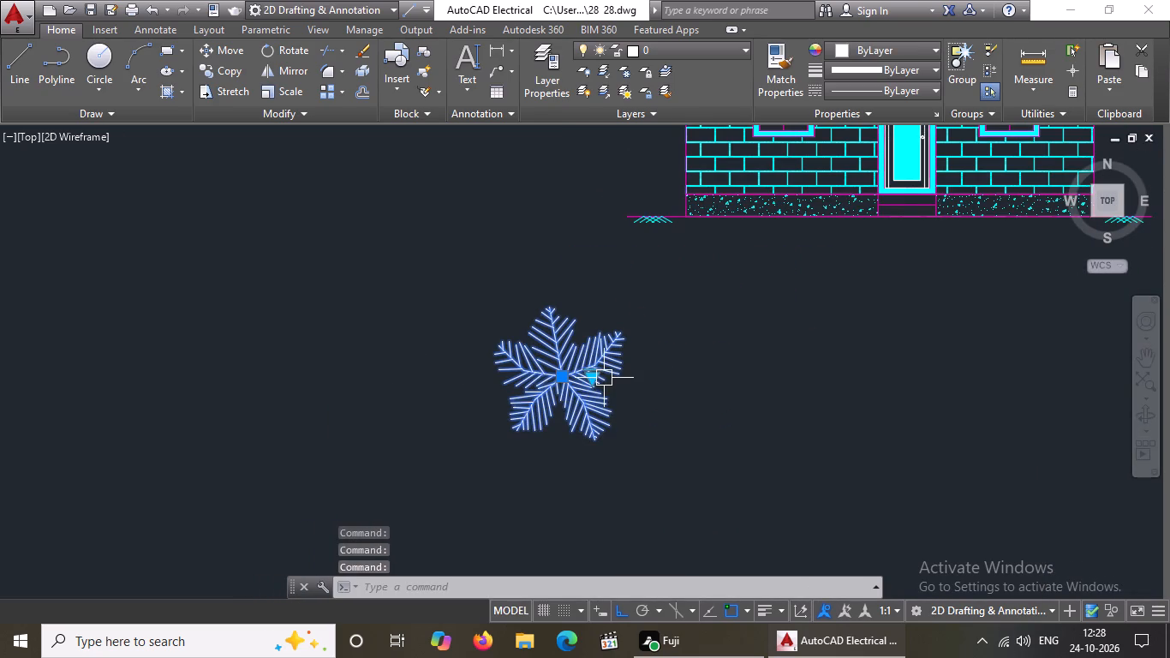
{"action": "left_click", "coordinate": [598, 377]}
{"action": "left_click", "coordinate": [646, 404]}
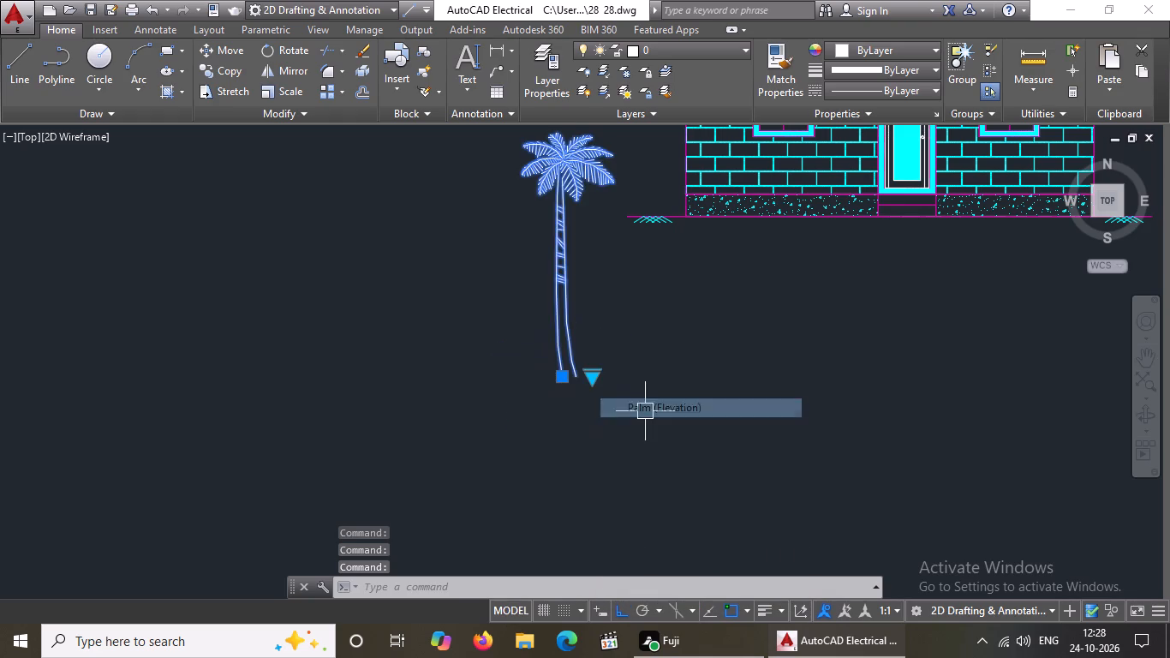
With Ortho off, move the palm by its base grip onto the ground mark at the front elevation's left end.
{"action": "scroll", "coordinate": [645, 411], "scroll_direction": "down", "scroll_amount": 3}
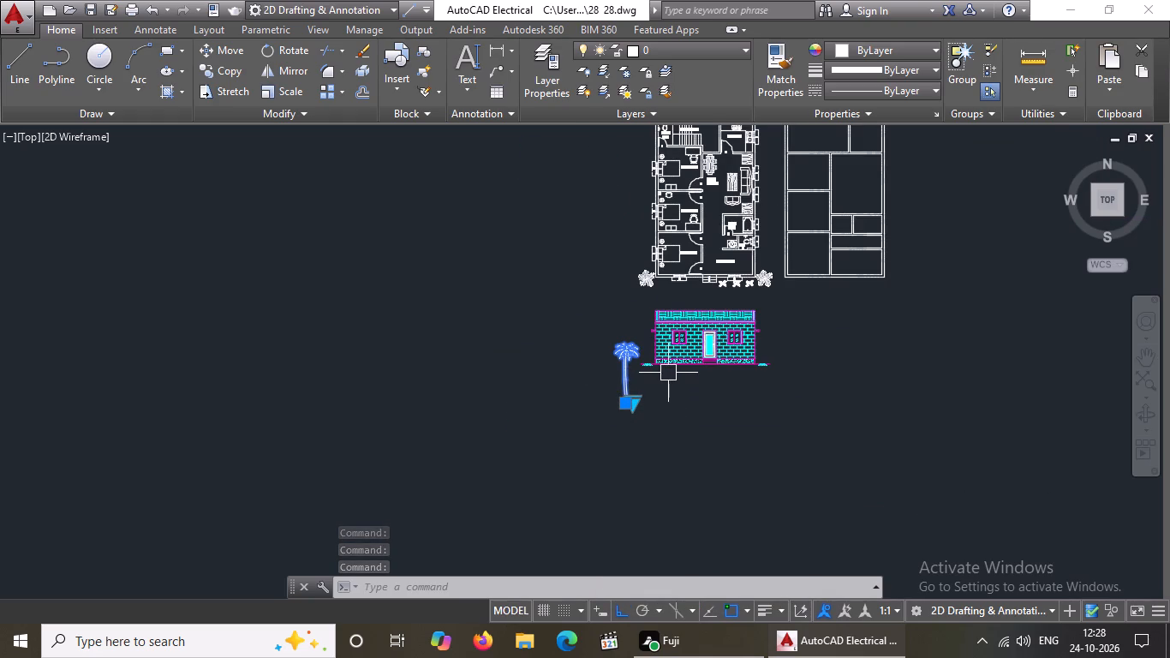
{"action": "scroll", "coordinate": [673, 350], "scroll_direction": "up", "scroll_amount": 2}
{"action": "scroll", "coordinate": [562, 485], "scroll_direction": "up", "scroll_amount": 1}
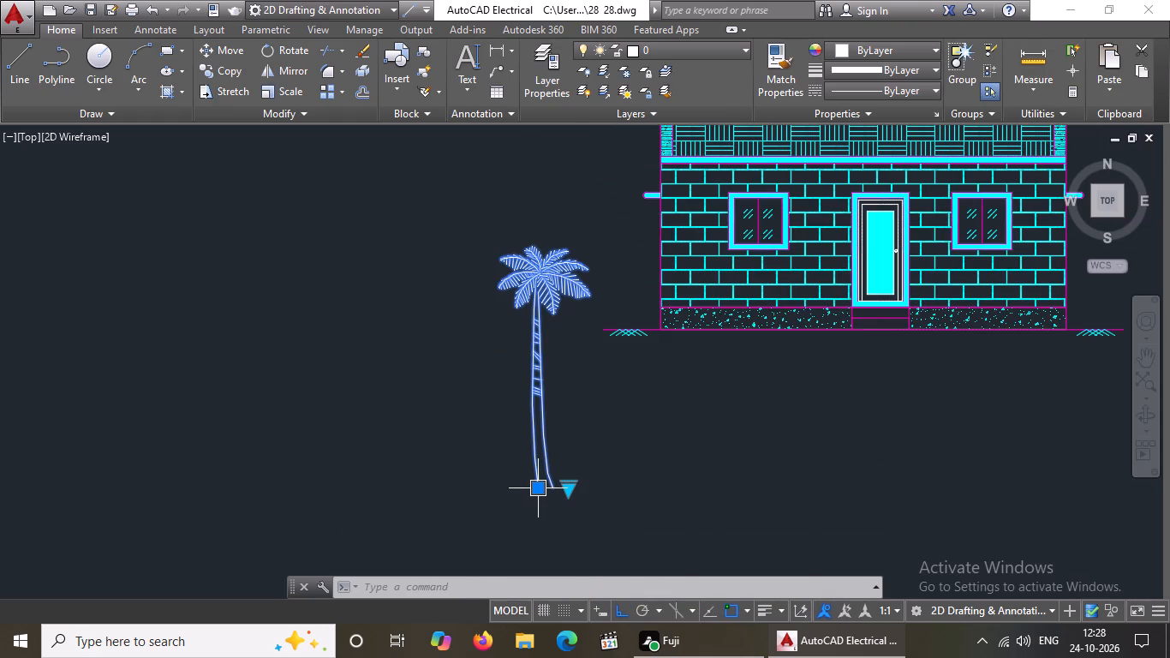
{"action": "left_click", "coordinate": [535, 490]}
{"action": "left_click", "coordinate": [621, 611]}
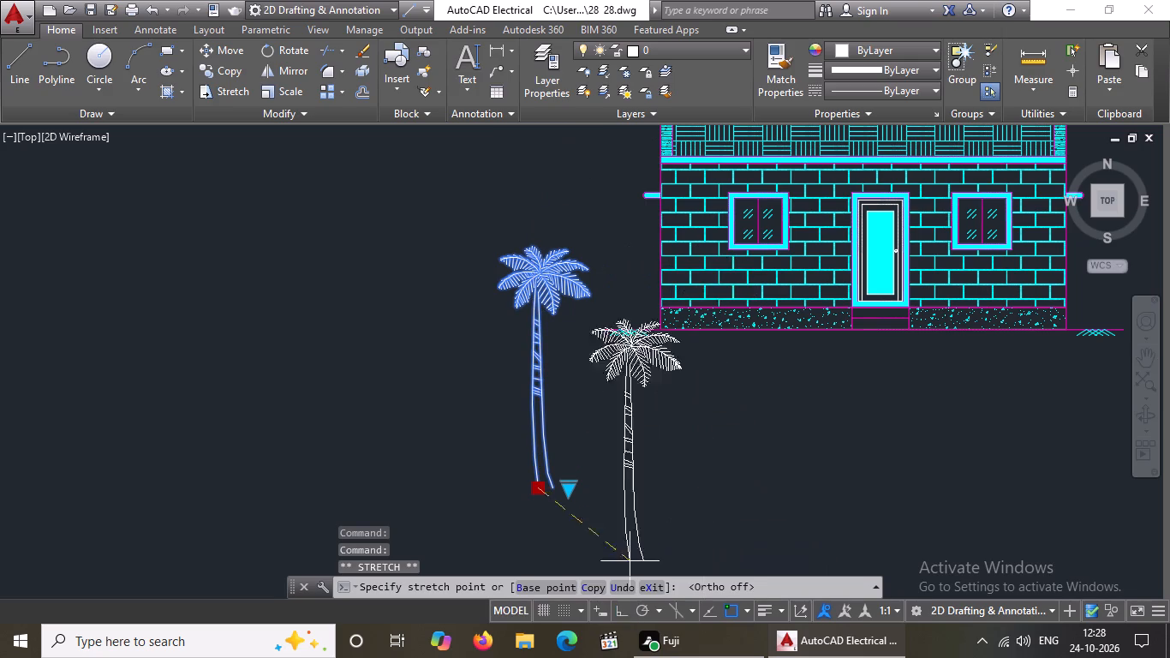
{"action": "scroll", "coordinate": [635, 347], "scroll_direction": "up", "scroll_amount": 2}
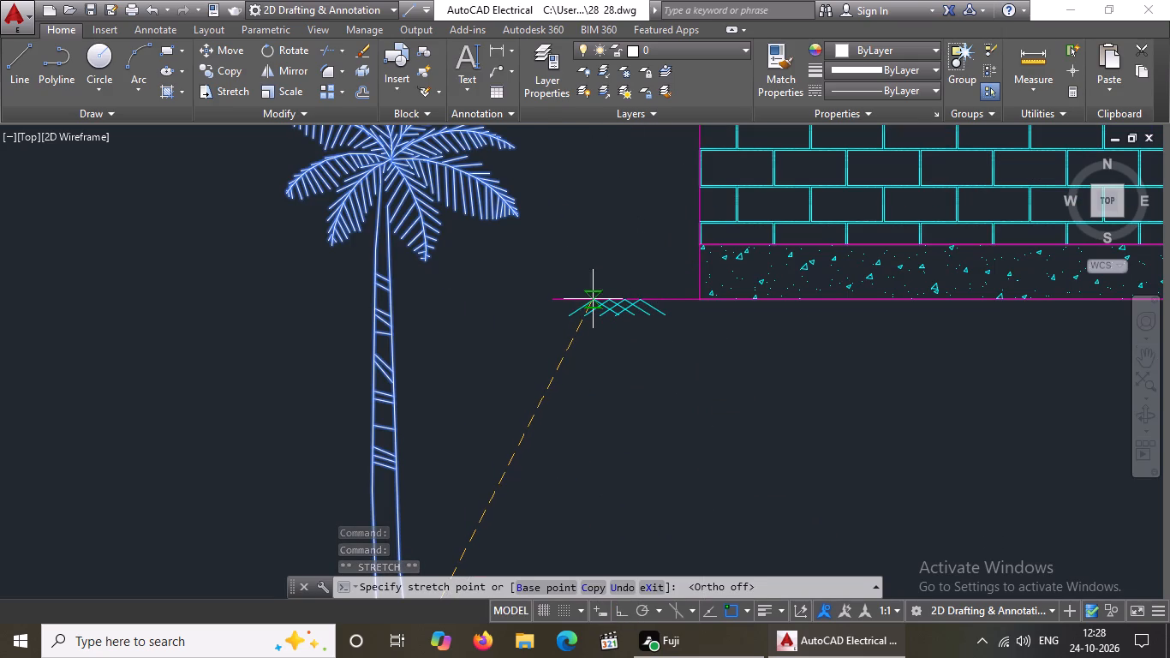
{"action": "left_click", "coordinate": [593, 300]}
Copy the palm from the right corner of its trunk base to the ground mark at the elevation's right end.
{"action": "scroll", "coordinate": [612, 295], "scroll_direction": "down", "scroll_amount": 3}
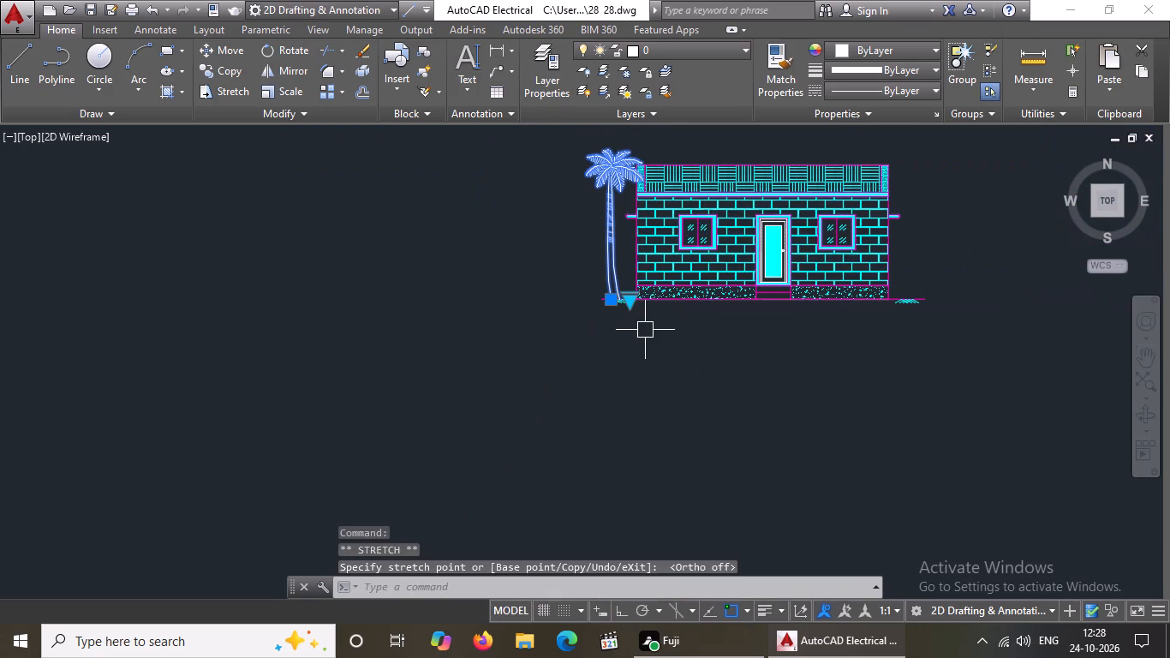
{"action": "scroll", "coordinate": [645, 330], "scroll_direction": "down", "scroll_amount": 3}
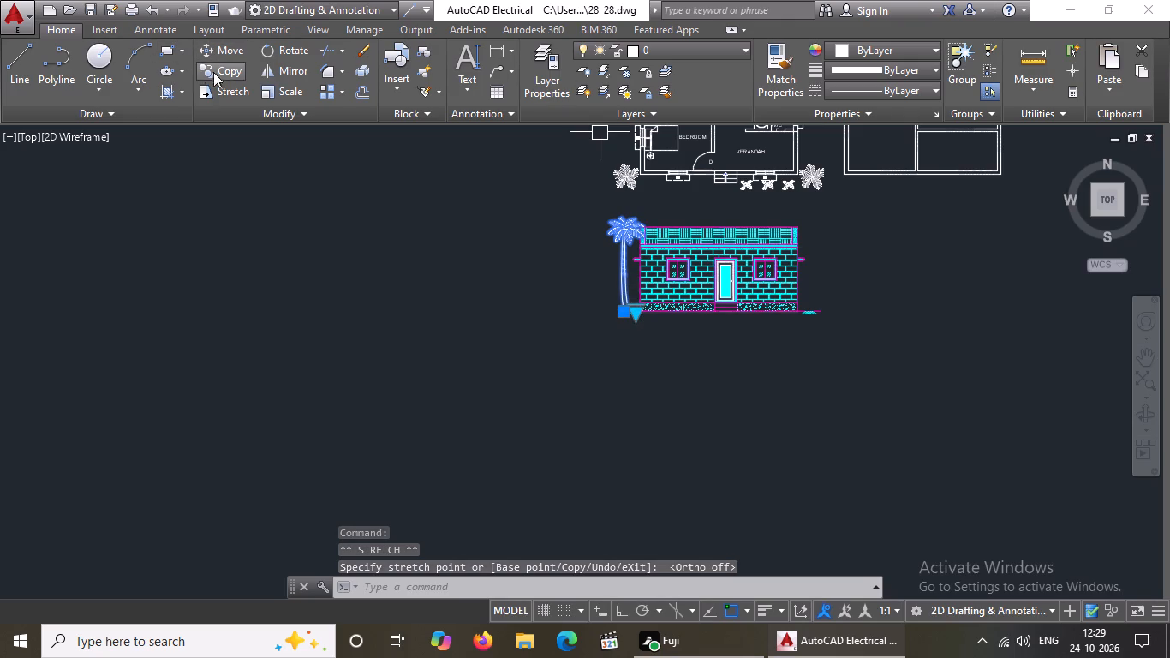
{"action": "left_click", "coordinate": [225, 69]}
{"action": "scroll", "coordinate": [631, 326], "scroll_direction": "up", "scroll_amount": 4}
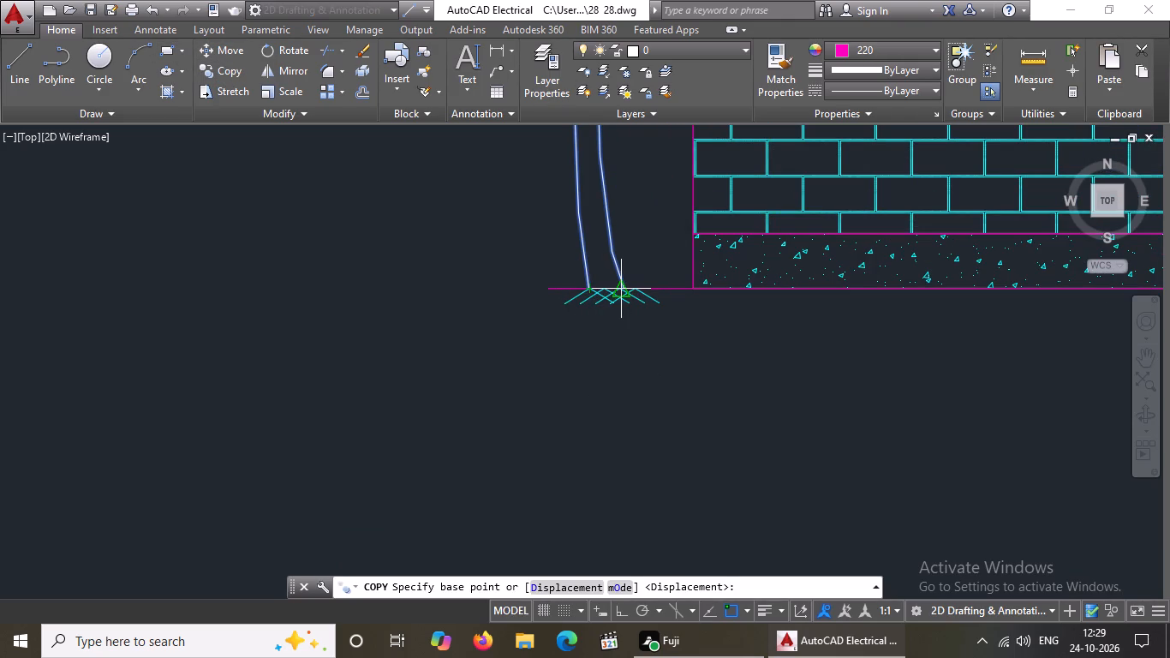
{"action": "scroll", "coordinate": [634, 284], "scroll_direction": "up", "scroll_amount": 2}
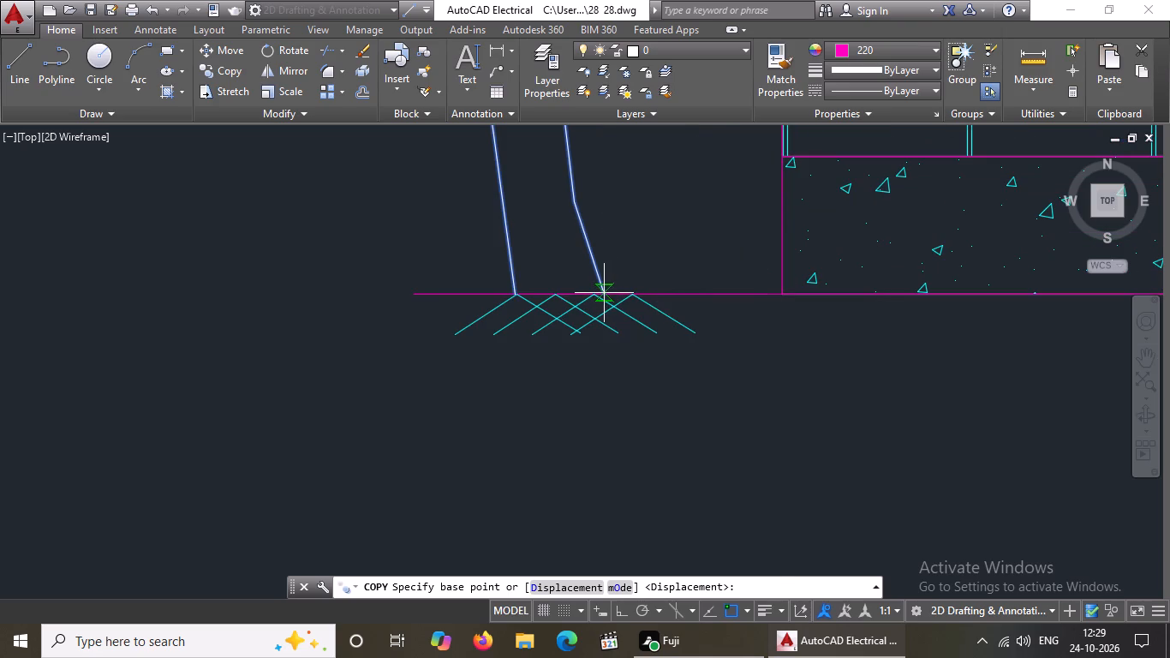
{"action": "left_click", "coordinate": [604, 293]}
{"action": "scroll", "coordinate": [669, 288], "scroll_direction": "down", "scroll_amount": 4}
{"action": "scroll", "coordinate": [882, 302], "scroll_direction": "down", "scroll_amount": 5}
{"action": "scroll", "coordinate": [1005, 283], "scroll_direction": "up", "scroll_amount": 3}
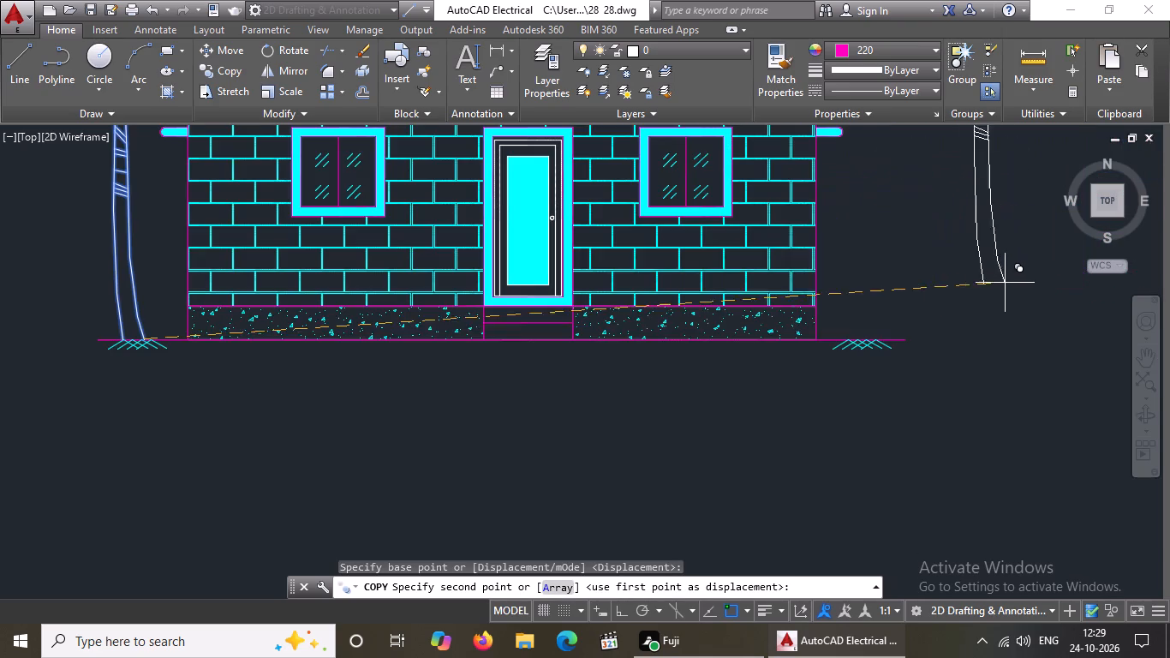
{"action": "scroll", "coordinate": [875, 348], "scroll_direction": "up", "scroll_amount": 3}
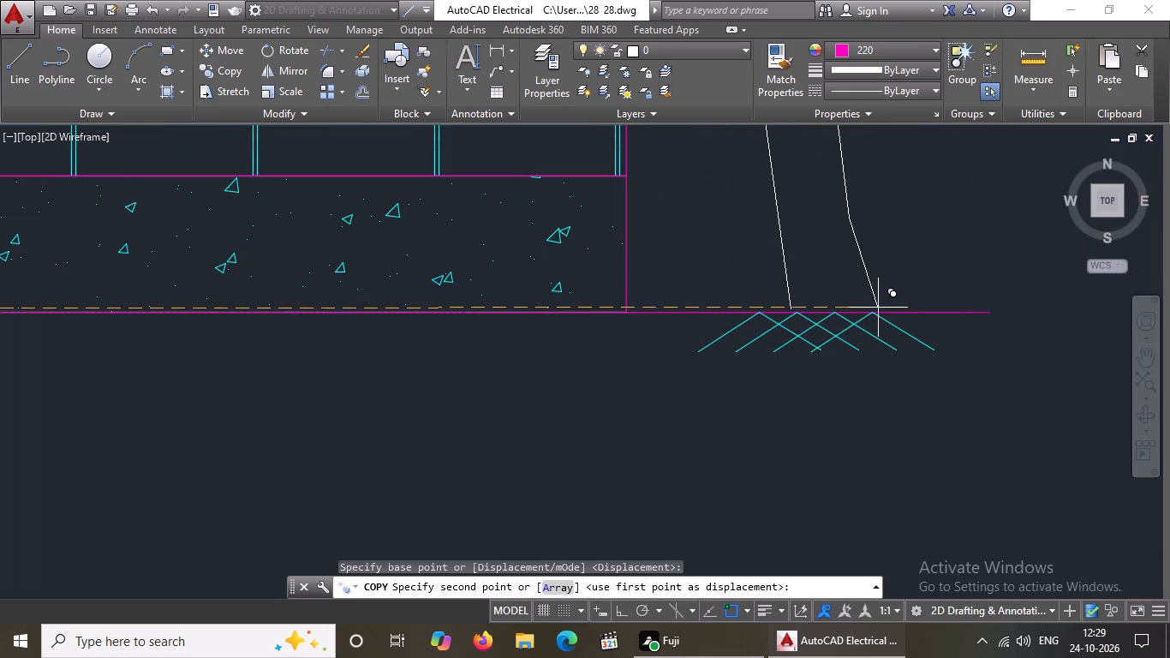
{"action": "left_click", "coordinate": [874, 313]}
{"action": "scroll", "coordinate": [884, 311], "scroll_direction": "down", "scroll_amount": 4}
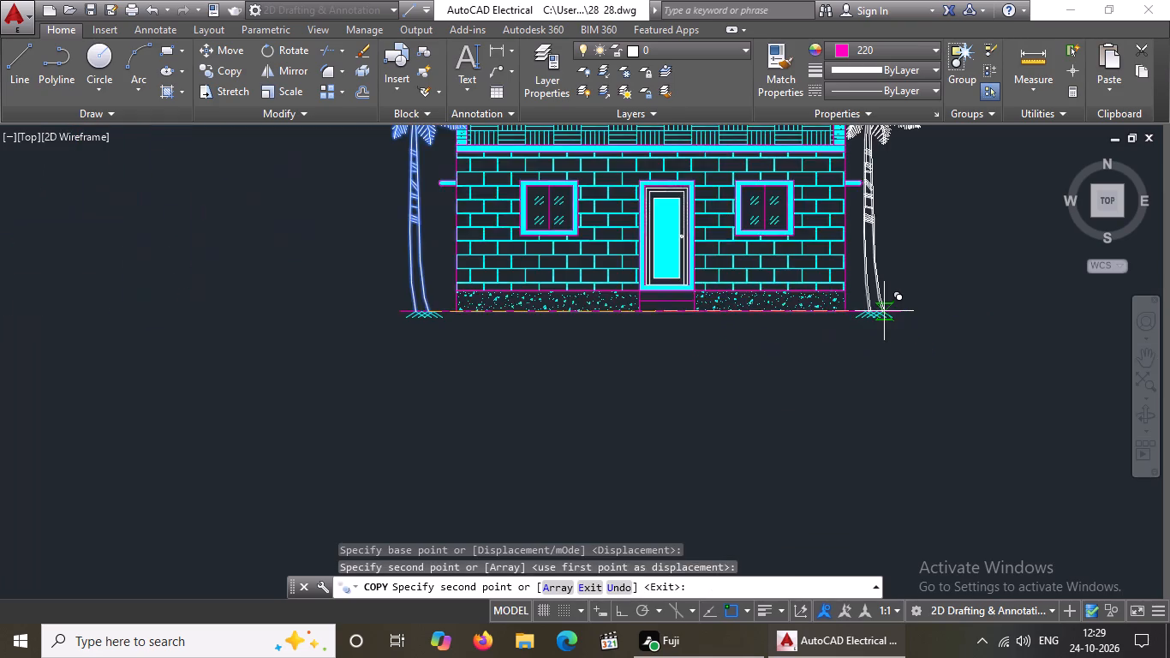
{"action": "scroll", "coordinate": [884, 311], "scroll_direction": "down", "scroll_amount": 4}
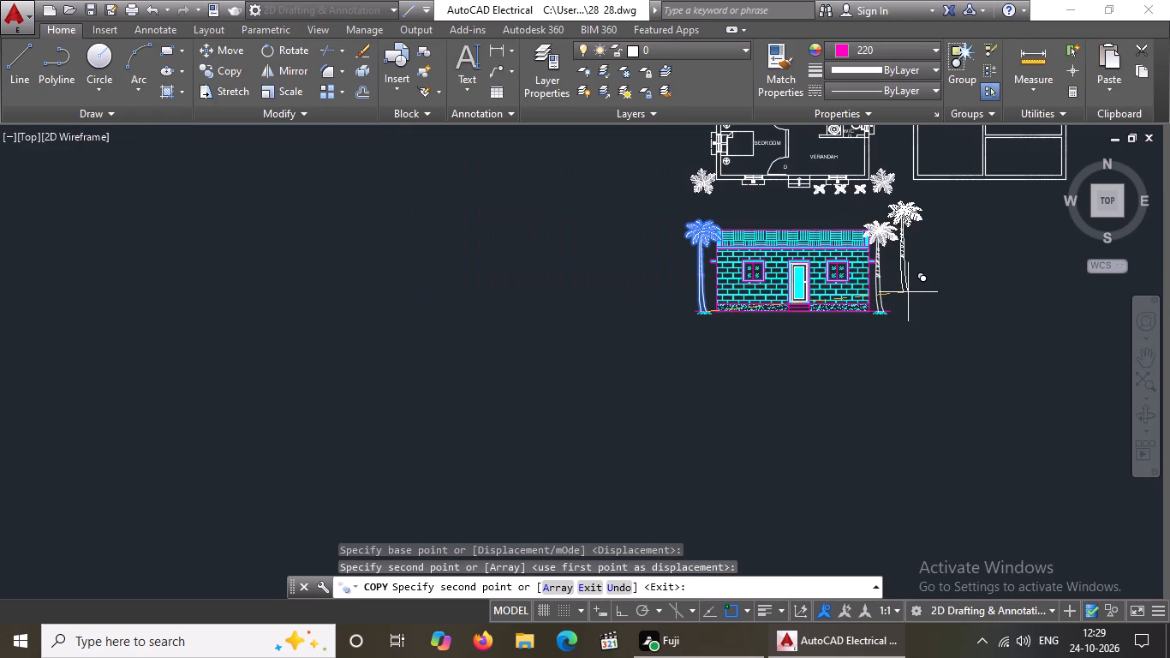
{"action": "middle_click_drag", "start_coordinate": [908, 291], "coordinate": [869, 445]}
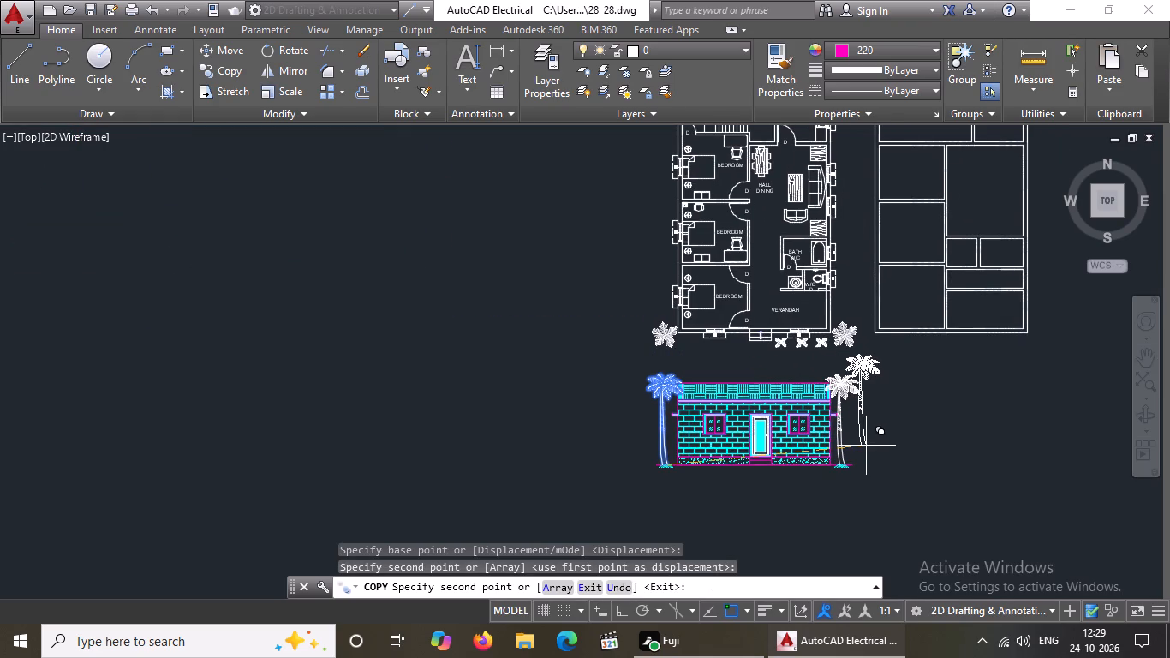
{"action": "key", "text": "Escape"}
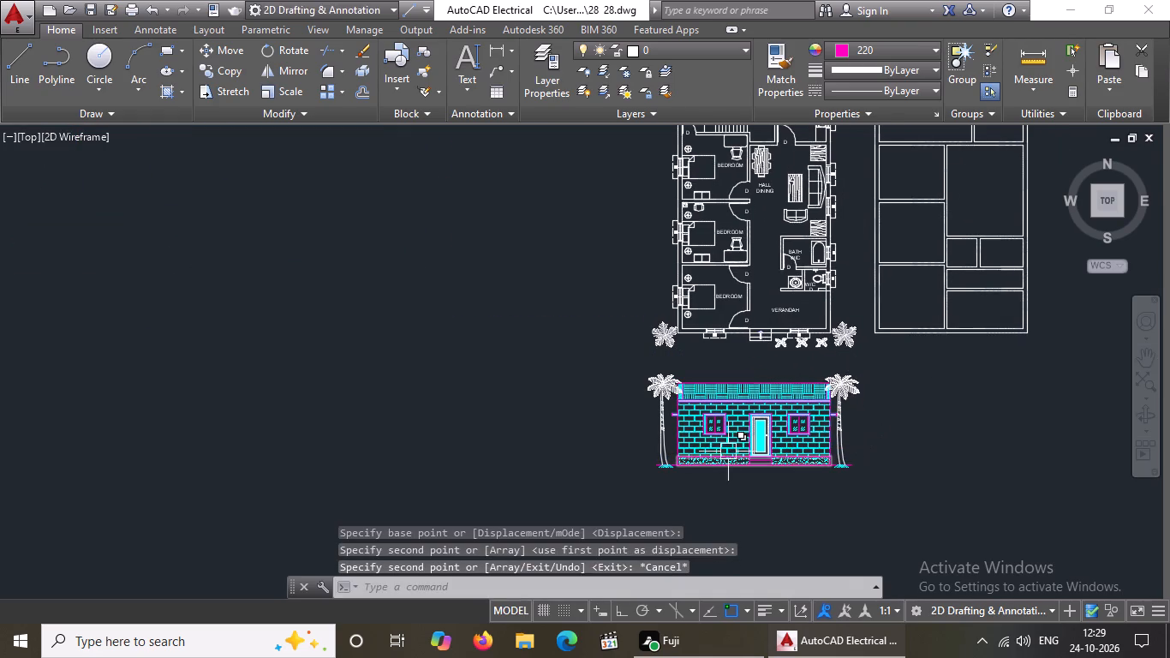
Hatch the upper entrance step below the elevation's door with the Cyan ANGLE pattern at scale 10.
{"action": "scroll", "coordinate": [784, 459], "scroll_direction": "up", "scroll_amount": 2}
{"action": "scroll", "coordinate": [711, 478], "scroll_direction": "up", "scroll_amount": 2}
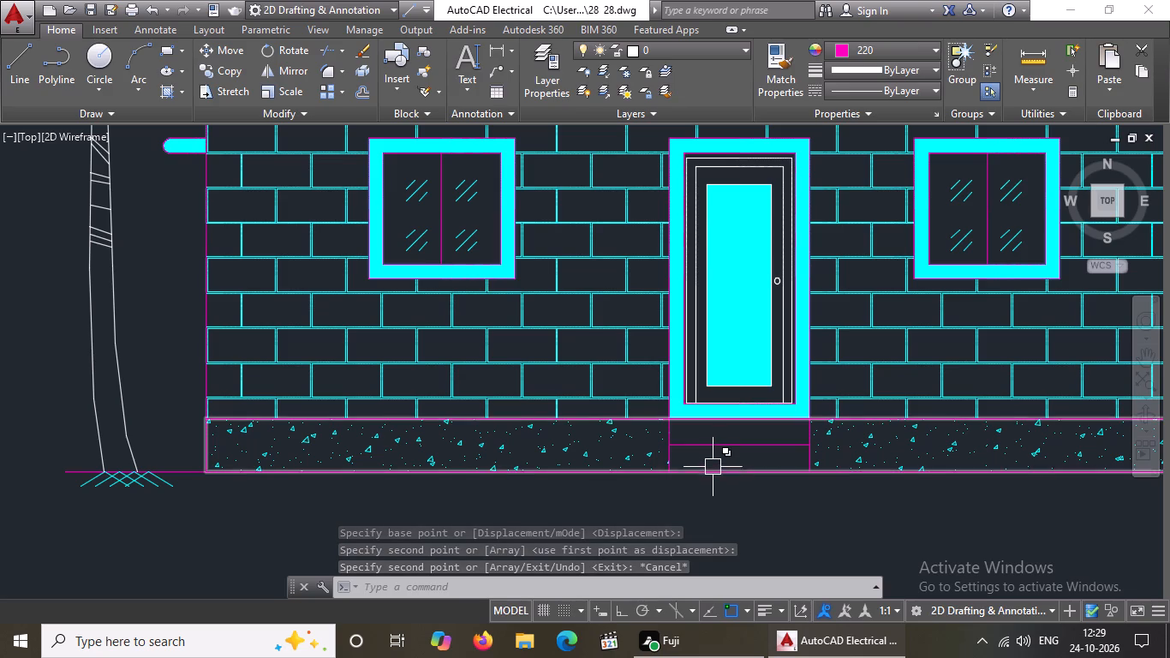
{"action": "scroll", "coordinate": [715, 458], "scroll_direction": "down", "scroll_amount": 3}
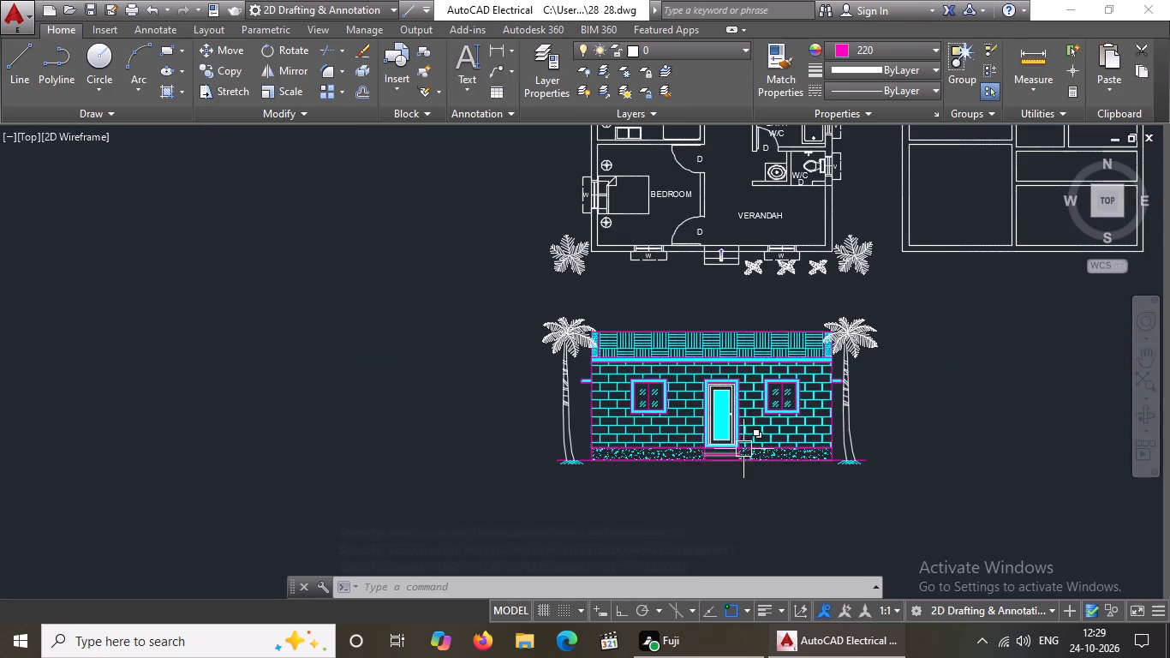
{"action": "scroll", "coordinate": [743, 449], "scroll_direction": "up", "scroll_amount": 4}
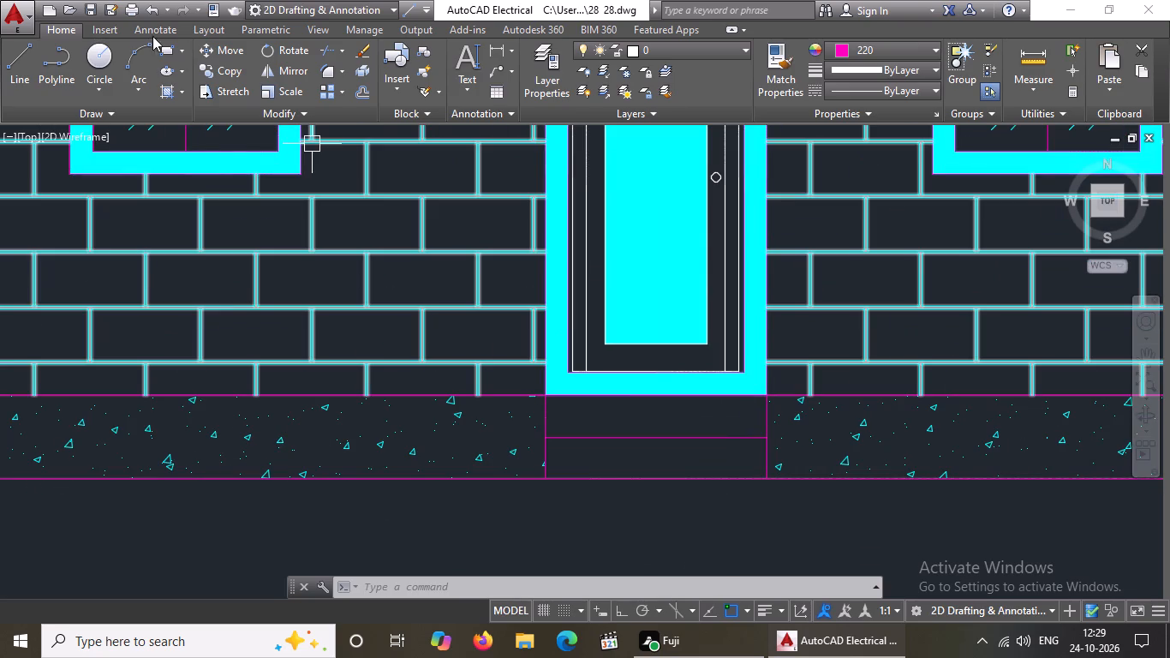
{"action": "left_click", "coordinate": [183, 88]}
{"action": "left_click", "coordinate": [181, 121]}
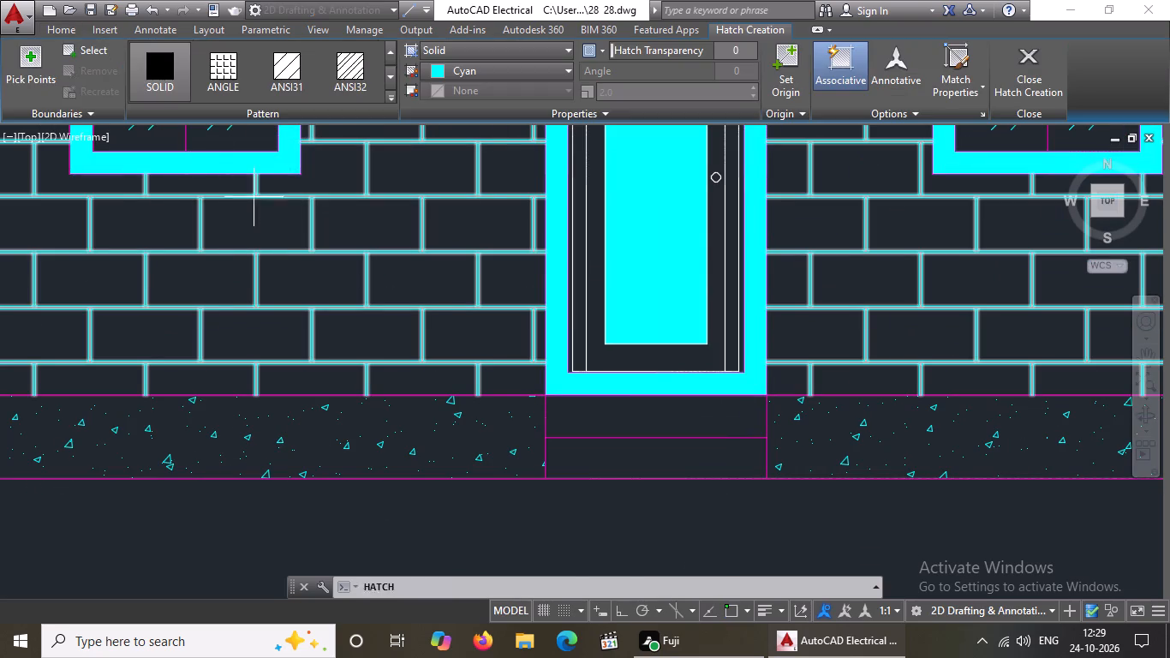
{"action": "left_click", "coordinate": [223, 74]}
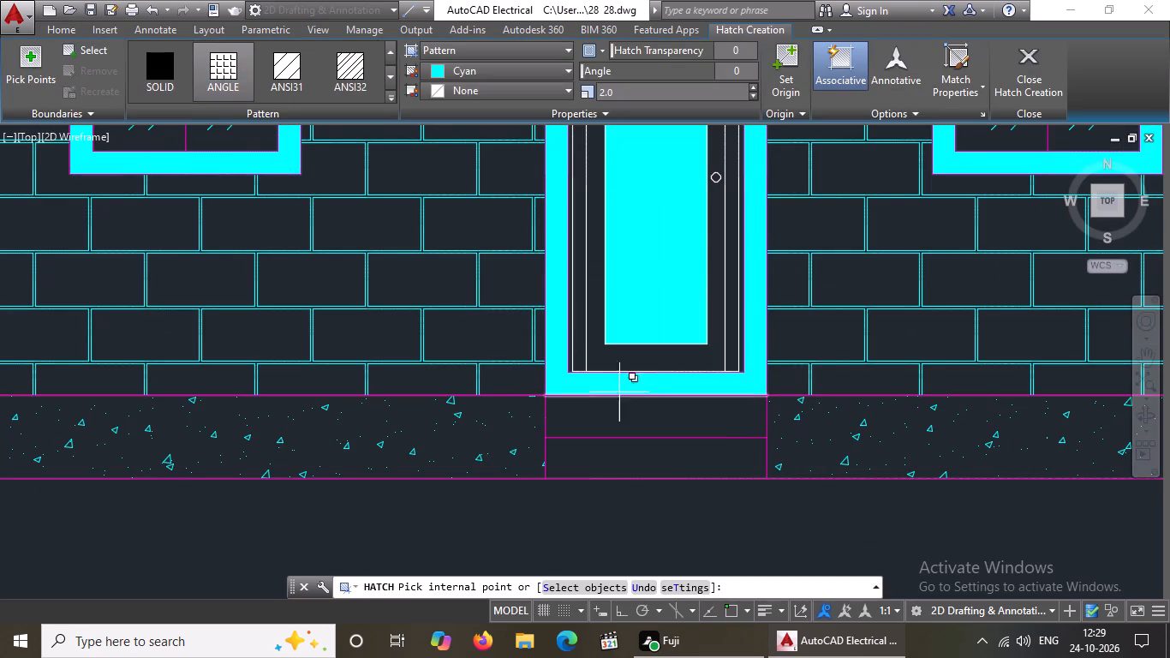
{"action": "left_click", "coordinate": [614, 416]}
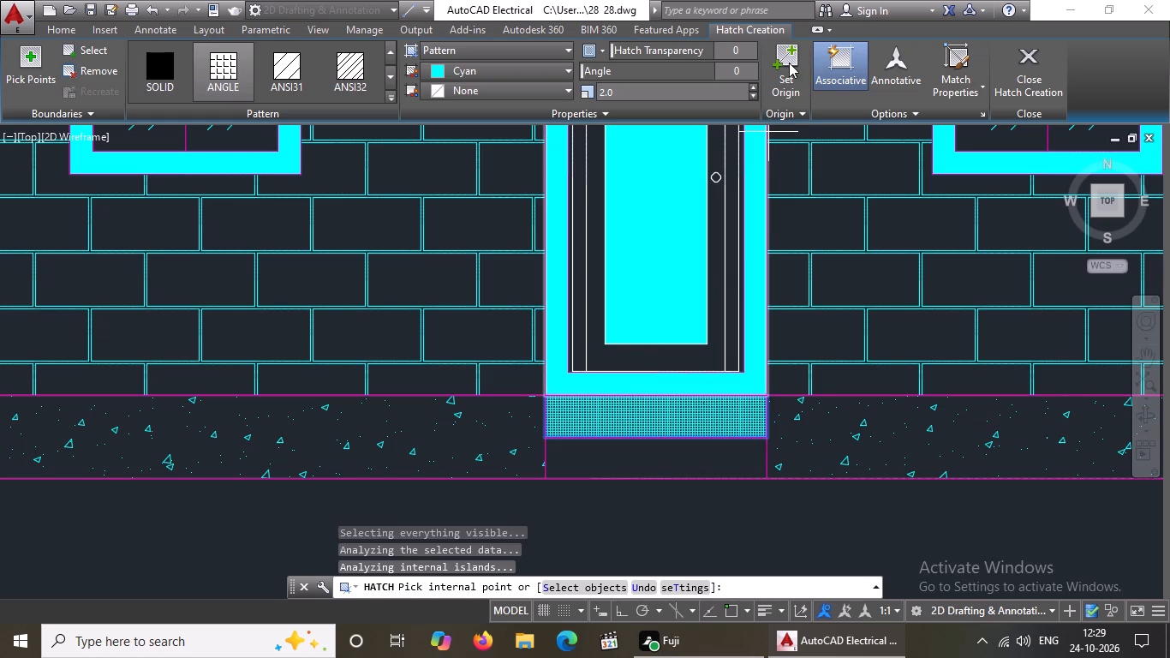
{"action": "left_click", "coordinate": [644, 93]}
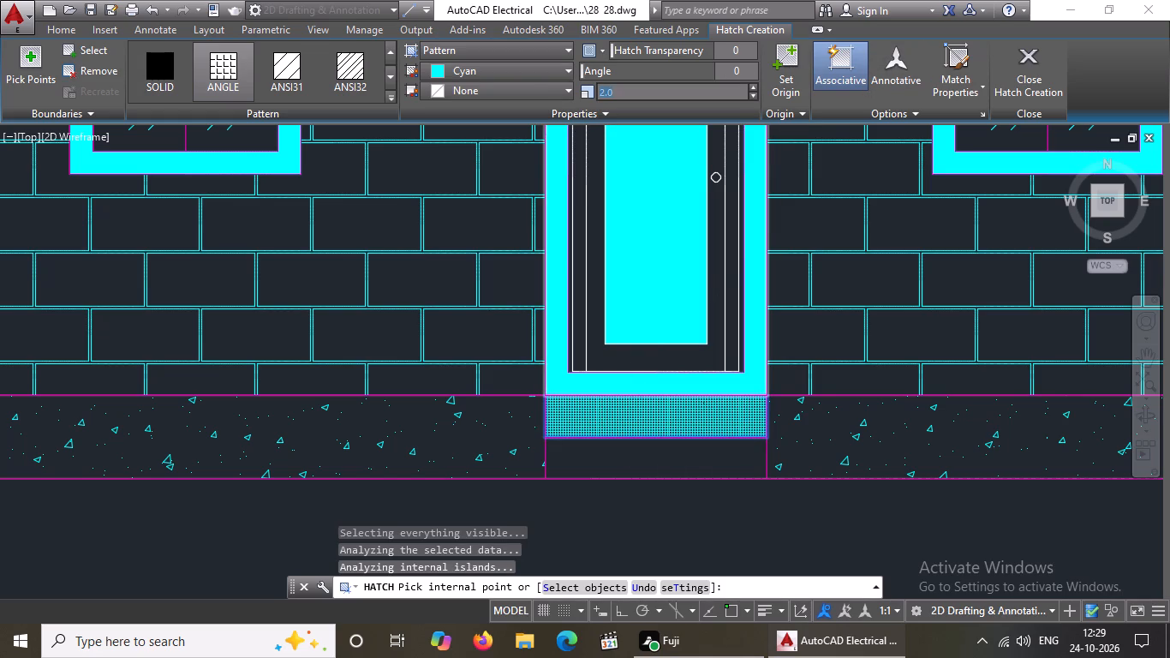
{"action": "key", "text": "BackSpace"}
{"action": "key", "text": "BackSpace"}
{"action": "type", "text": "10"}
{"action": "key", "text": "Return"}
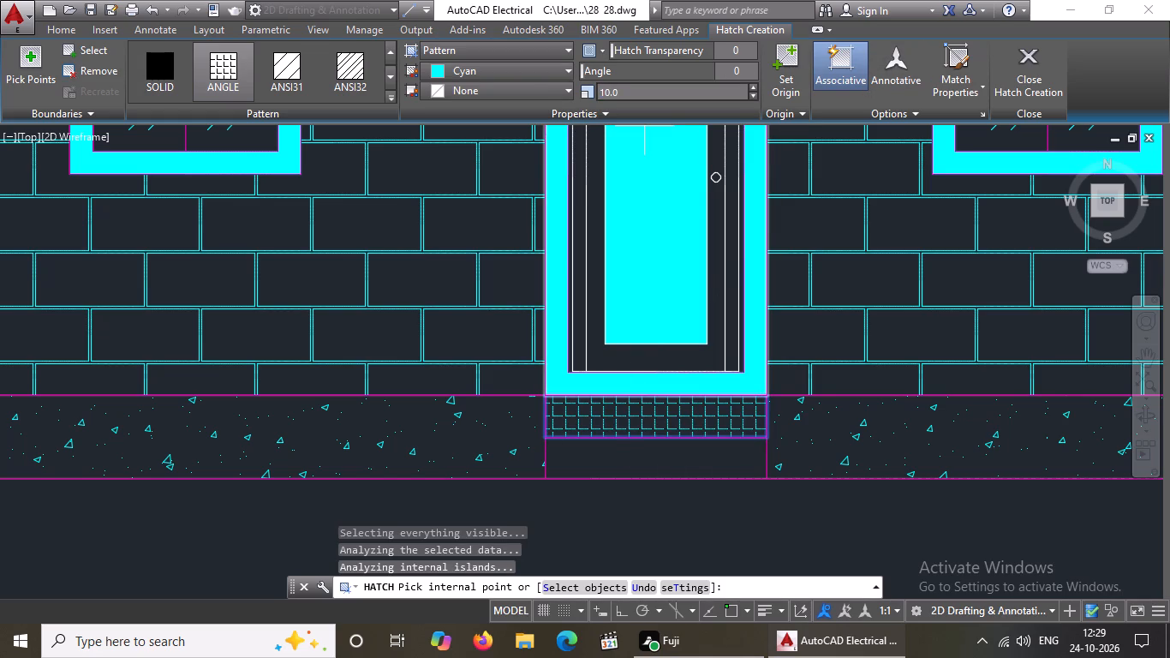
Hatch the lower entrance step with the same Cyan ANGLE pattern at scale 10 and finish the hatch.
{"action": "left_click", "coordinate": [222, 71]}
{"action": "left_click", "coordinate": [650, 465]}
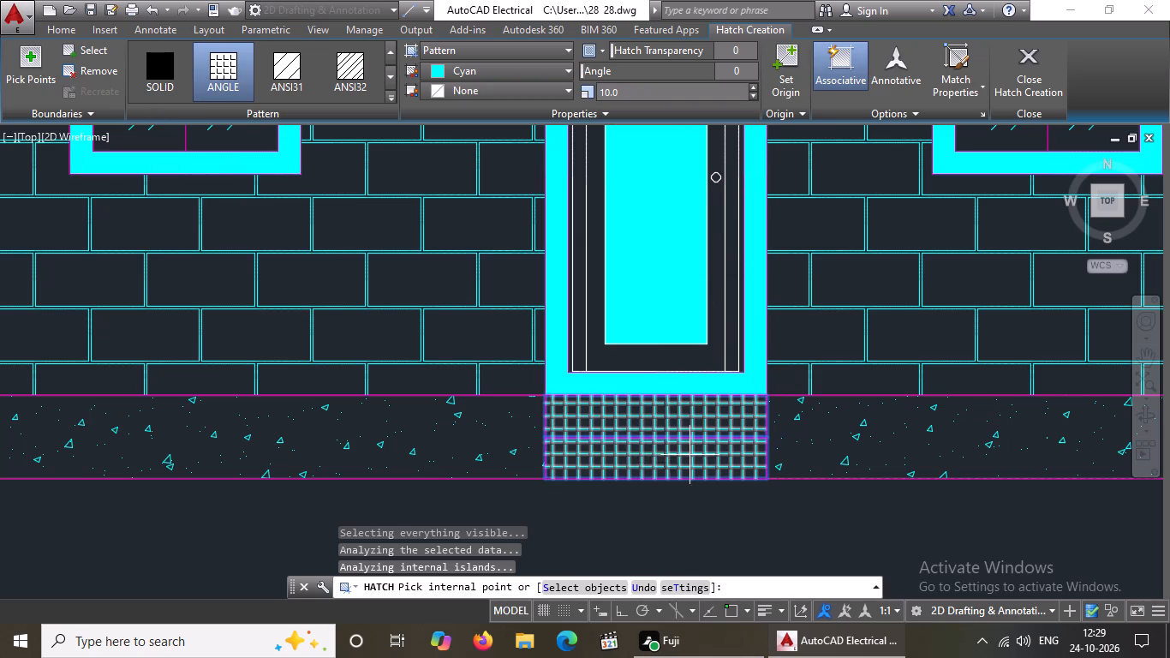
{"action": "scroll", "coordinate": [691, 485], "scroll_direction": "down", "scroll_amount": 5}
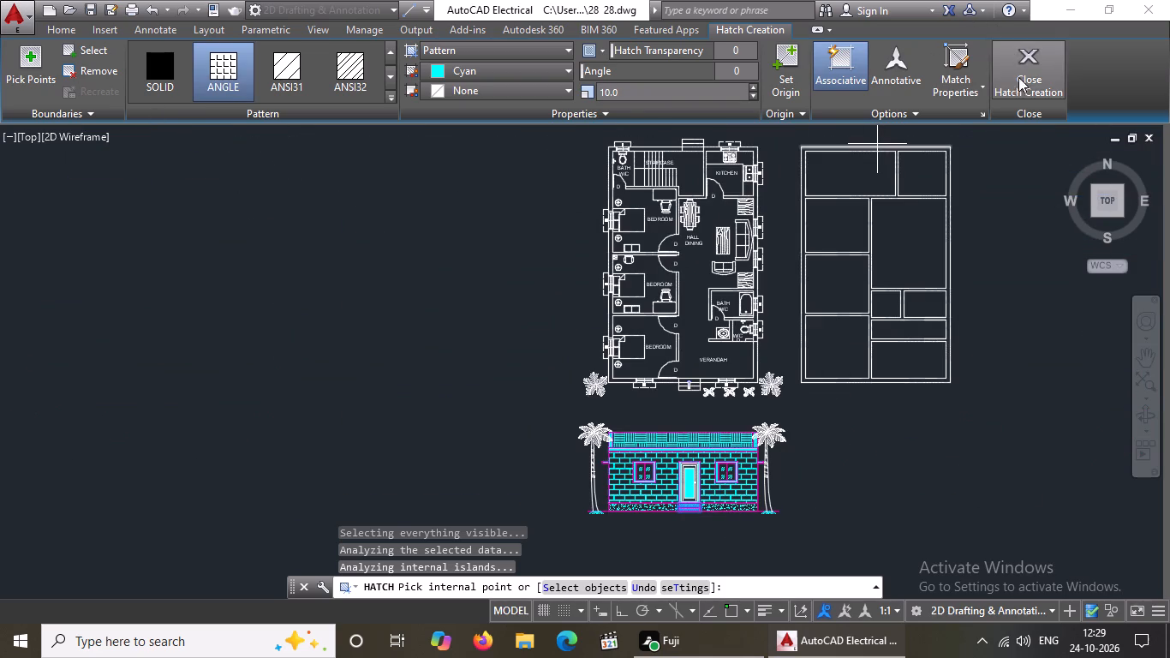
{"action": "left_click_drag", "start_coordinate": [1030, 70], "coordinate": [1042, 98]}
{"action": "scroll", "coordinate": [718, 596], "scroll_direction": "up", "scroll_amount": 3}
{"action": "scroll", "coordinate": [705, 526], "scroll_direction": "up", "scroll_amount": 2}
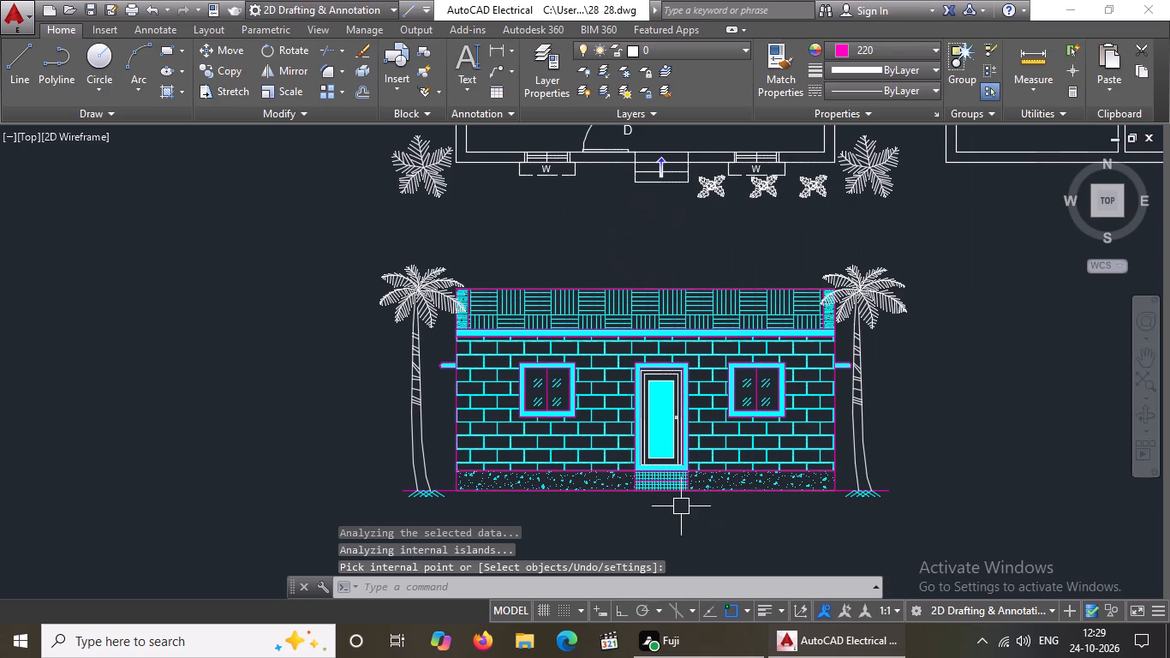
Examine the hatched front elevation, the furnished floor plan and the adjacent wall plan.
{"action": "scroll", "coordinate": [683, 497], "scroll_direction": "down", "scroll_amount": 4}
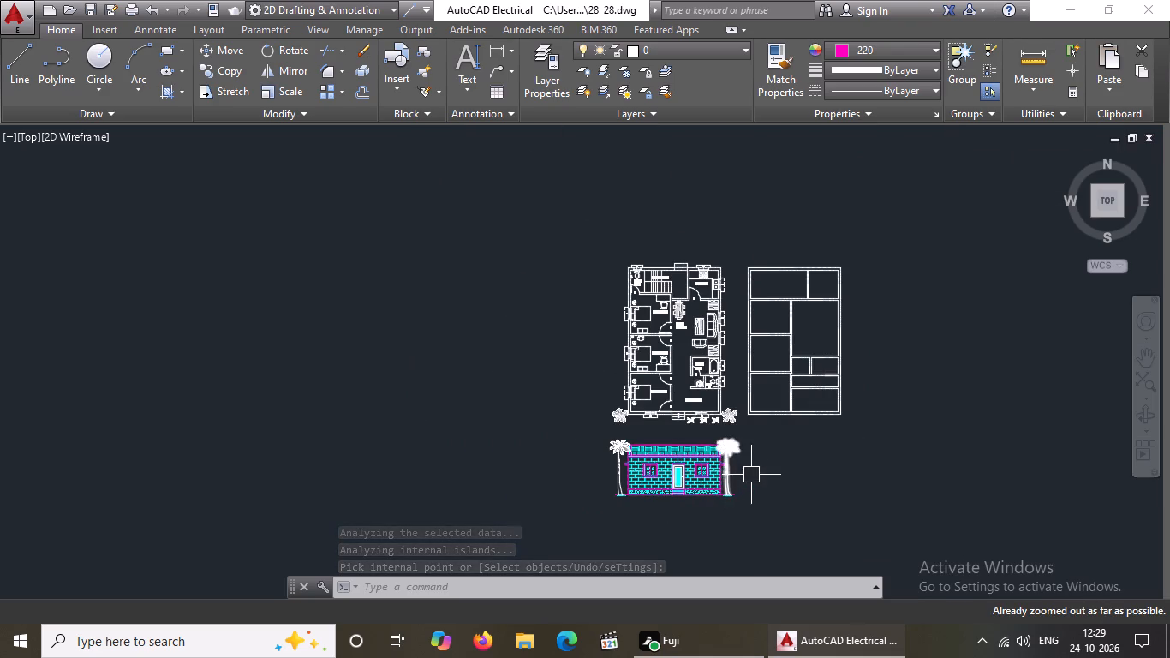
{"action": "middle_click_drag", "start_coordinate": [696, 468], "coordinate": [522, 467]}
{"action": "scroll", "coordinate": [512, 506], "scroll_direction": "up", "scroll_amount": 2}
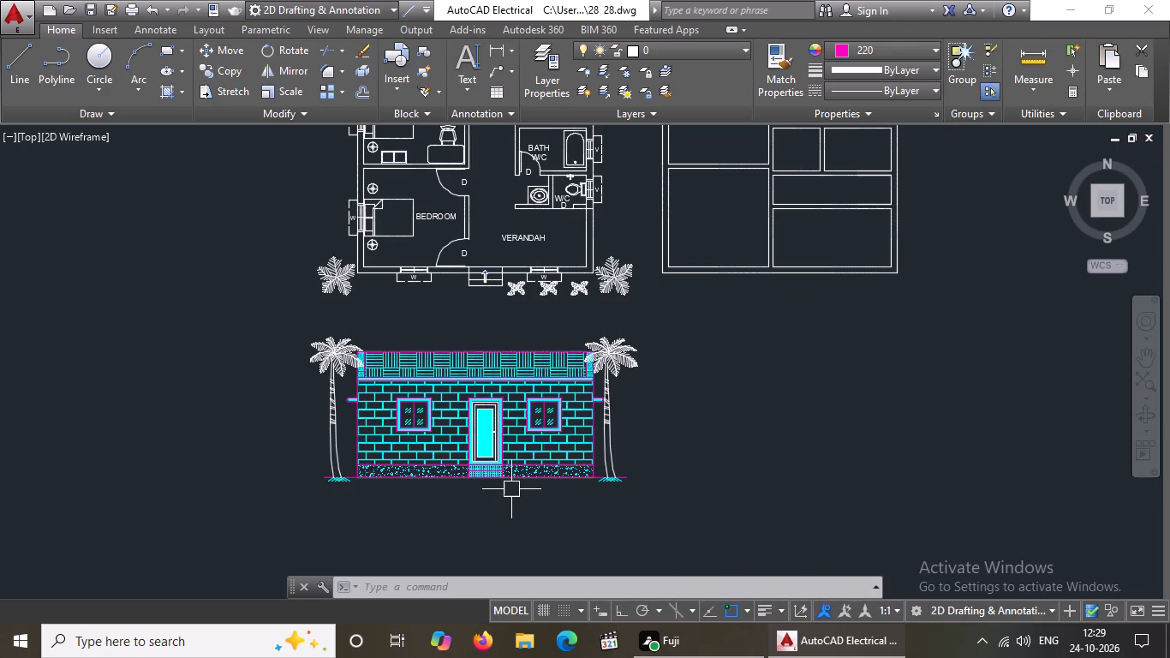
{"action": "middle_click_drag", "start_coordinate": [606, 394], "coordinate": [482, 531]}
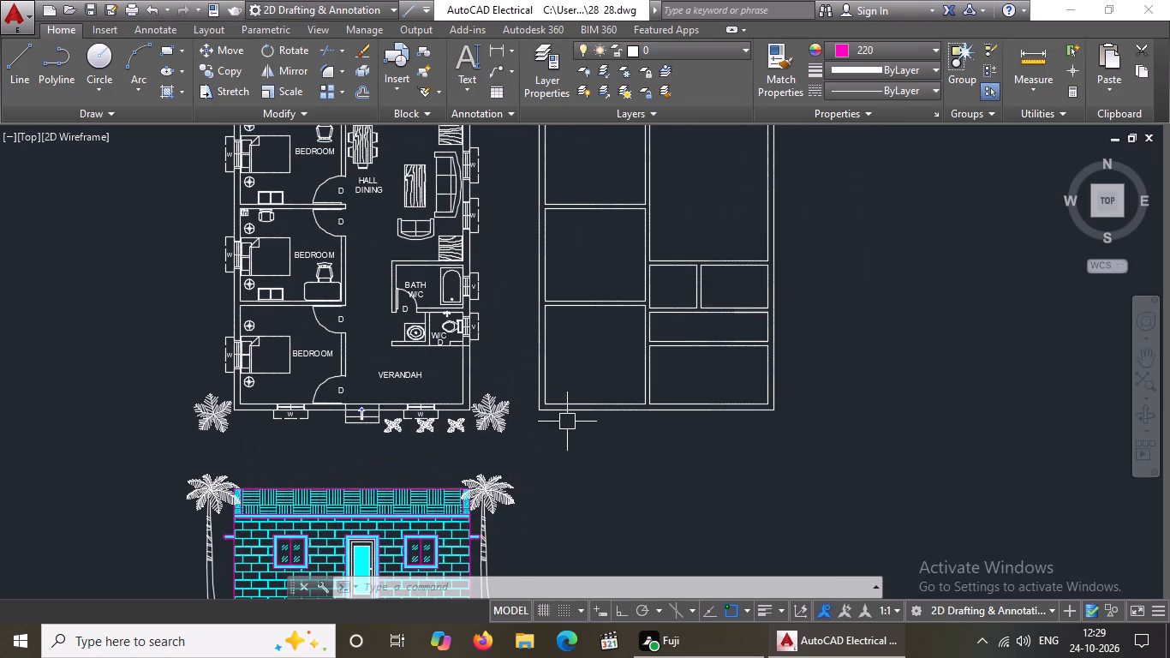
{"action": "middle_click_drag", "start_coordinate": [567, 487], "coordinate": [566, 517]}
{"action": "scroll", "coordinate": [604, 422], "scroll_direction": "down", "scroll_amount": 1}
{"action": "key", "text": "Escape"}
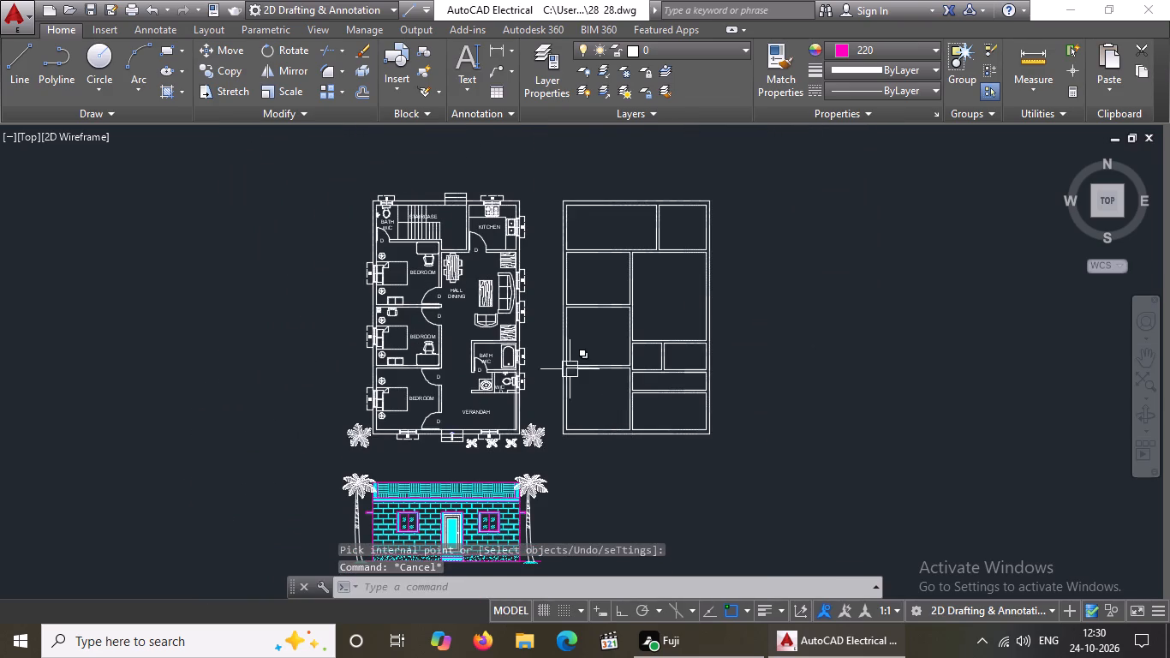
{"action": "scroll", "coordinate": [658, 314], "scroll_direction": "up", "scroll_amount": 2}
{"action": "scroll", "coordinate": [631, 303], "scroll_direction": "down", "scroll_amount": 1}
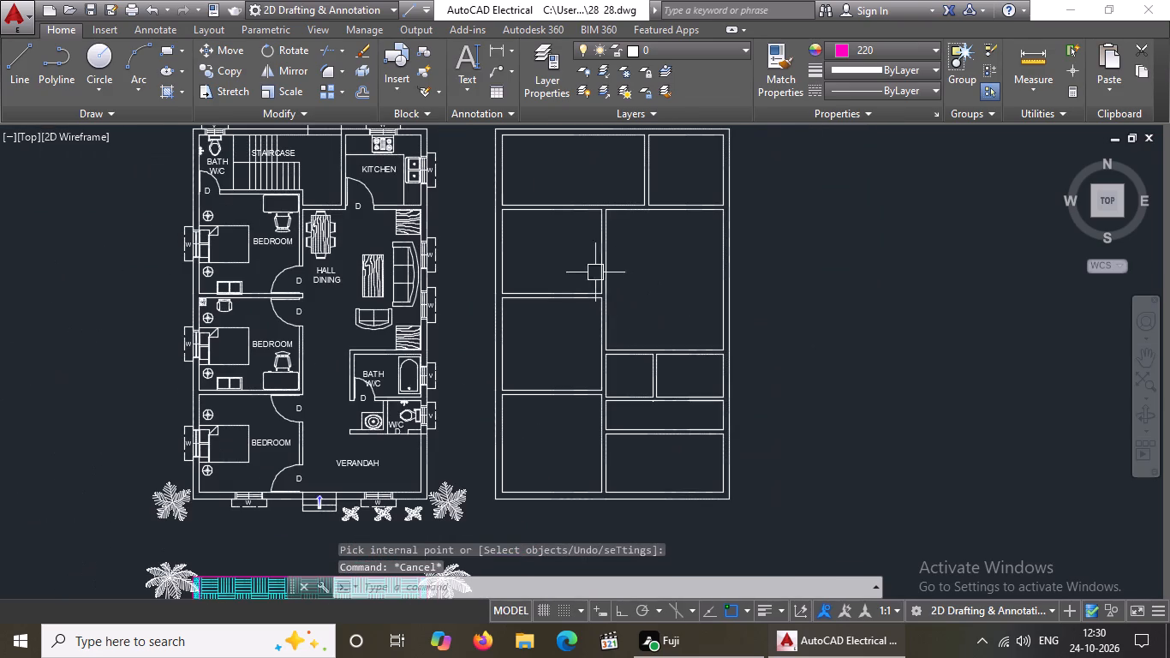
{"action": "middle_click_drag", "start_coordinate": [602, 309], "coordinate": [602, 338]}
{"action": "middle_click_drag", "start_coordinate": [583, 237], "coordinate": [596, 331]}
{"action": "key", "text": "Escape"}
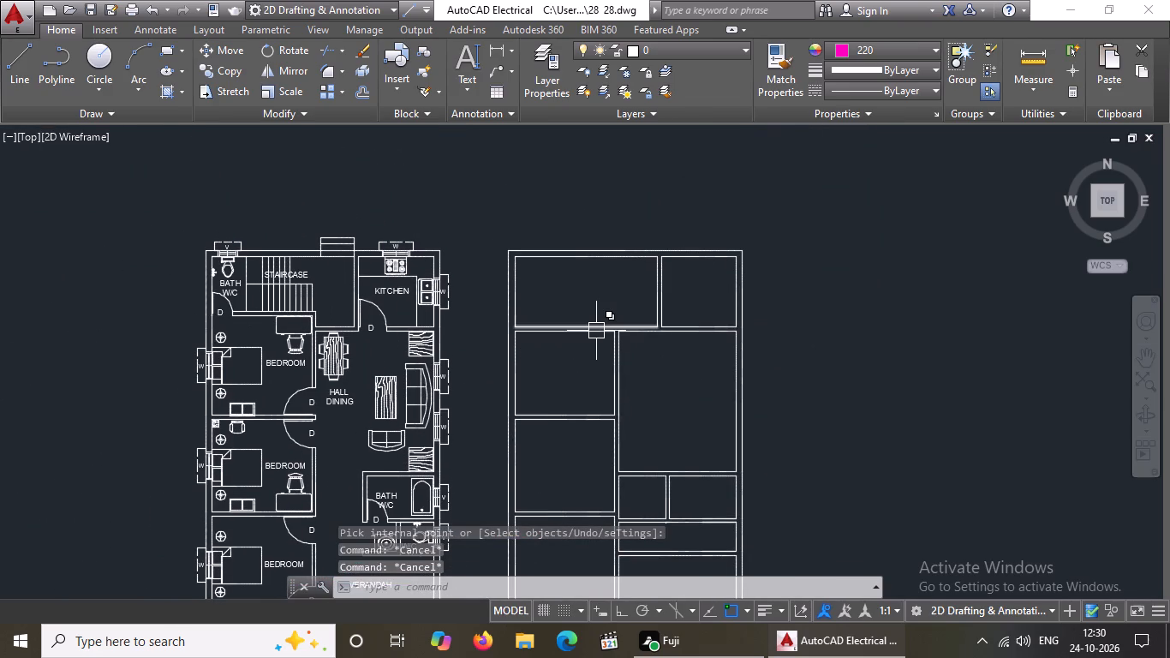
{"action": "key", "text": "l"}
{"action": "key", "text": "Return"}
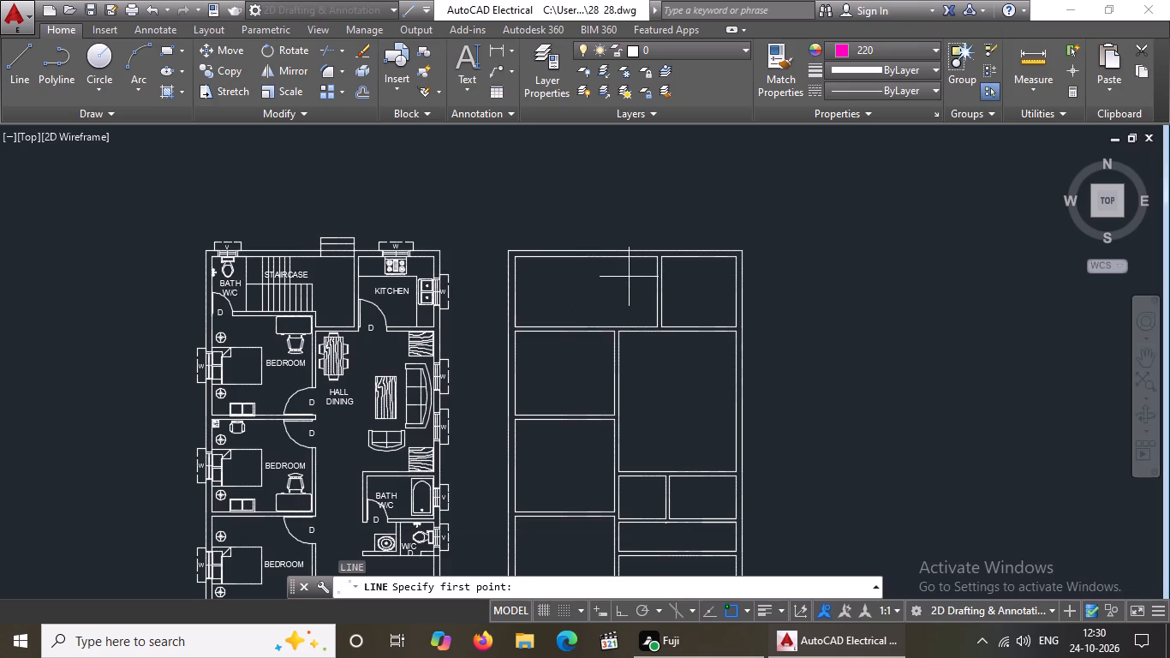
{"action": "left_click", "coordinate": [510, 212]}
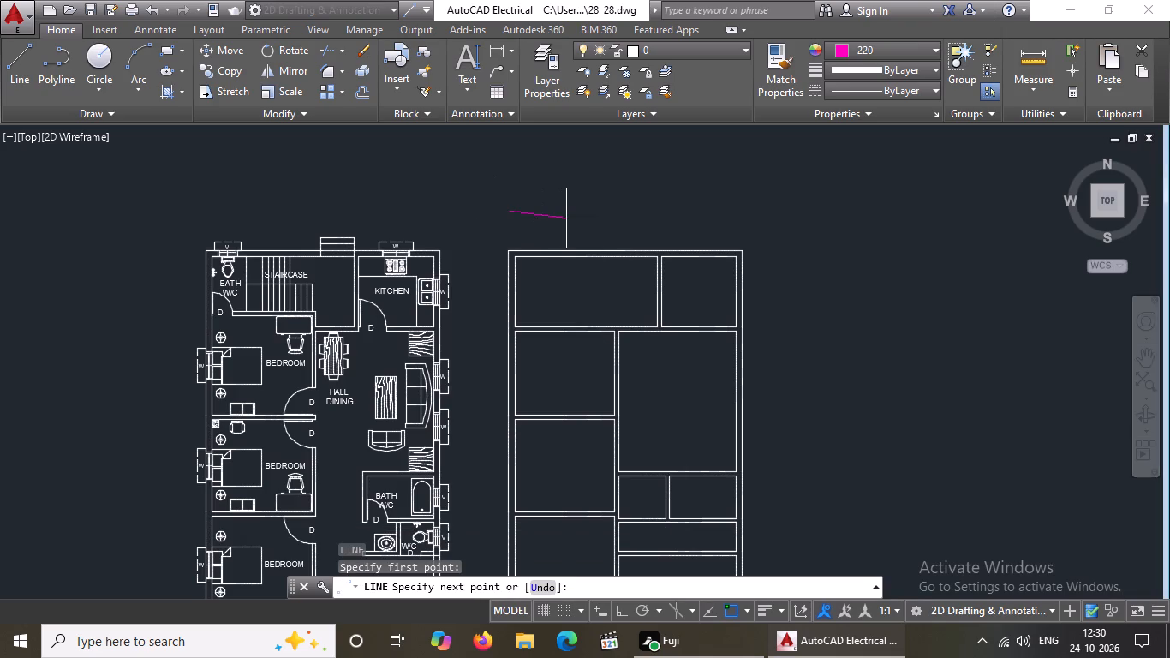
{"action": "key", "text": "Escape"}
Set the current object colour to ByBlock.
{"action": "left_click", "coordinate": [918, 52]}
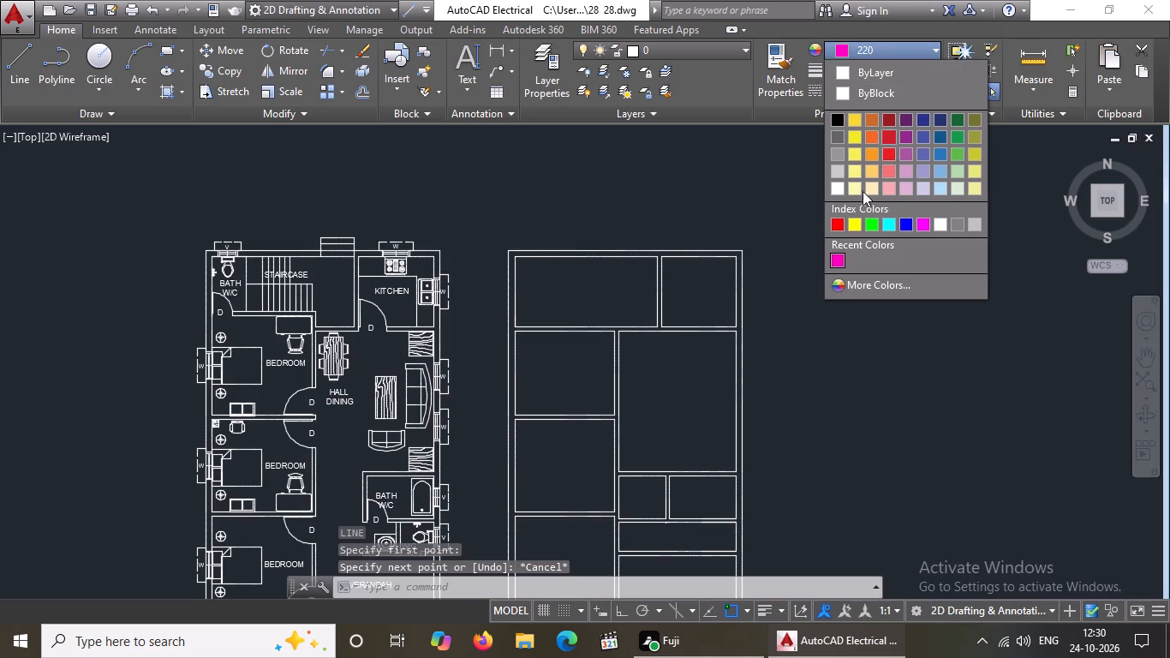
{"action": "left_click", "coordinate": [863, 94]}
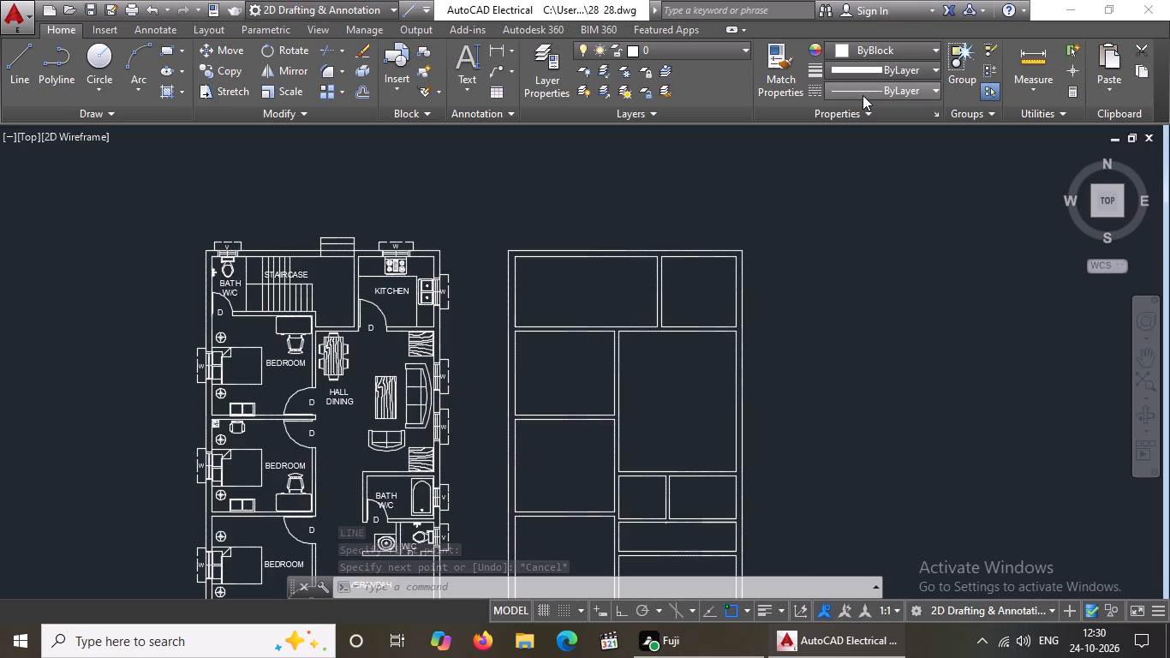
{"action": "key", "text": "Escape"}
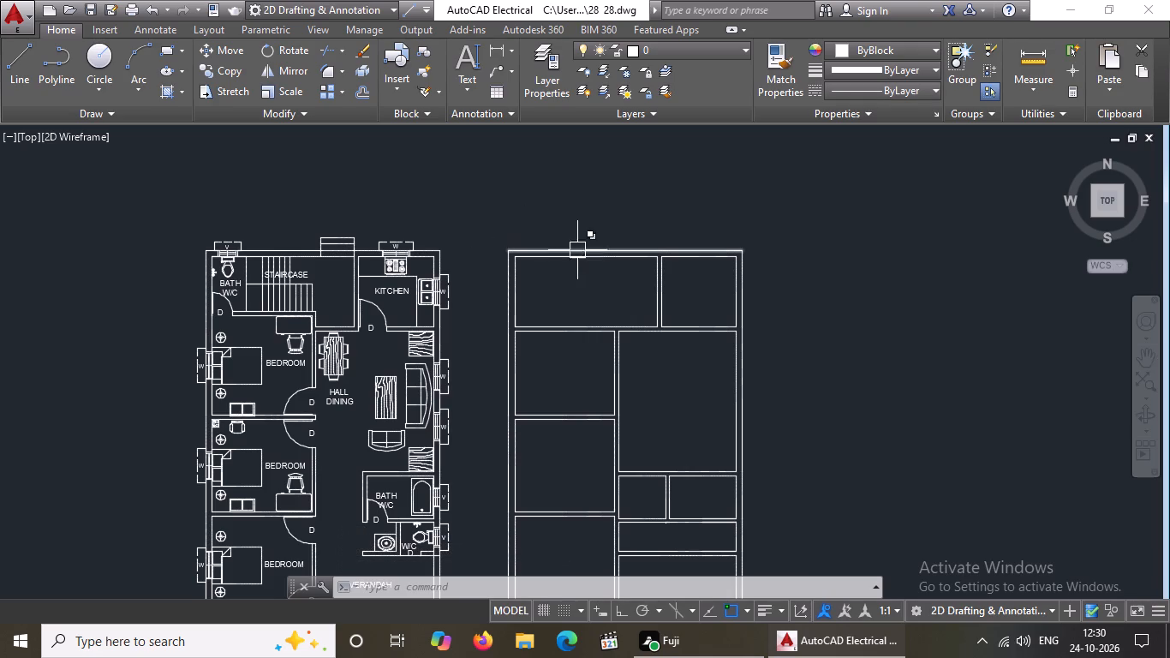
With Ortho on, draw a 9" by 9" square from lines just outside the wall plan's upper-right corner.
{"action": "left_click", "coordinate": [11, 53]}
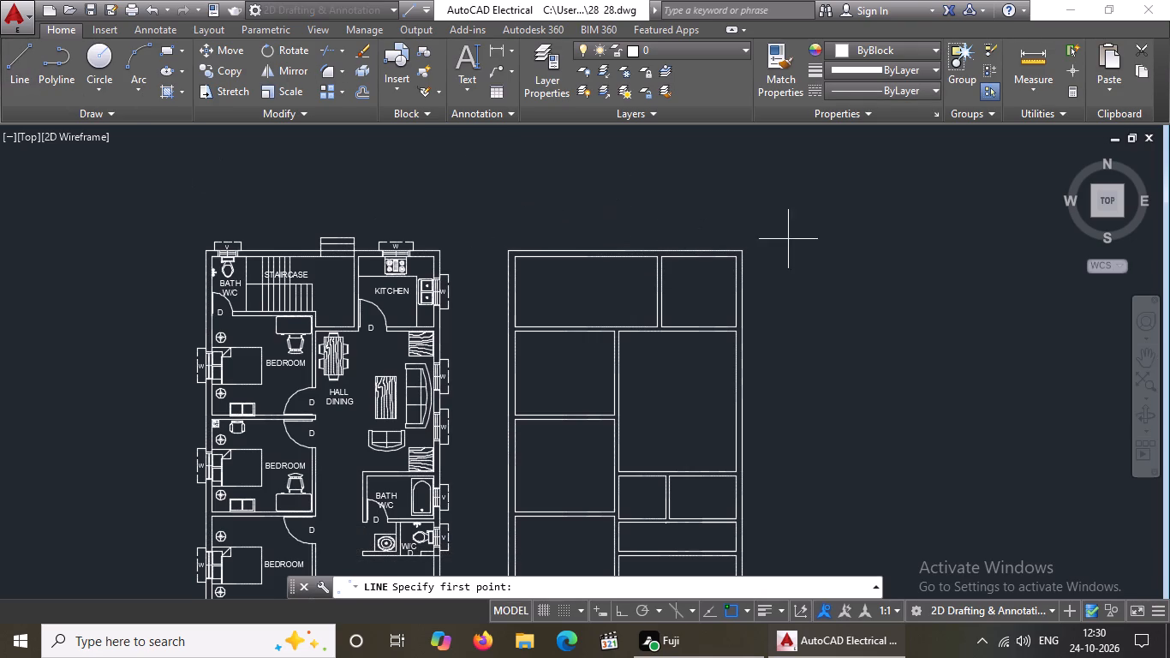
{"action": "left_click_drag", "start_coordinate": [784, 254], "coordinate": [801, 260]}
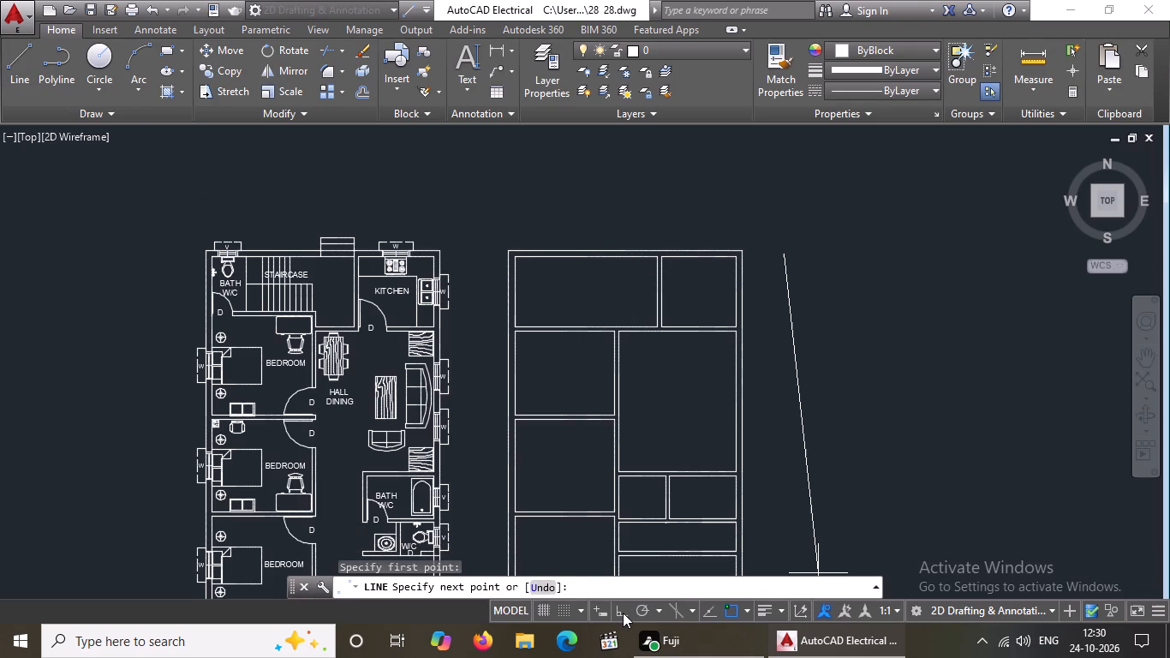
{"action": "left_click", "coordinate": [623, 613]}
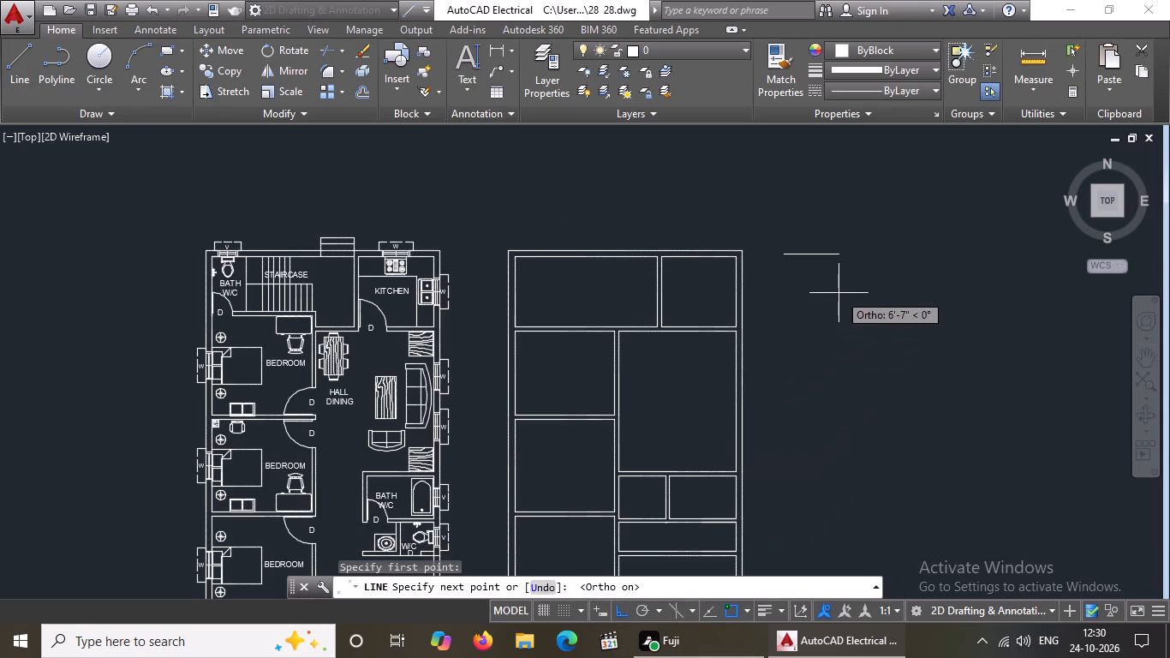
{"action": "type", "text": "9\""}
{"action": "key", "text": "Return"}
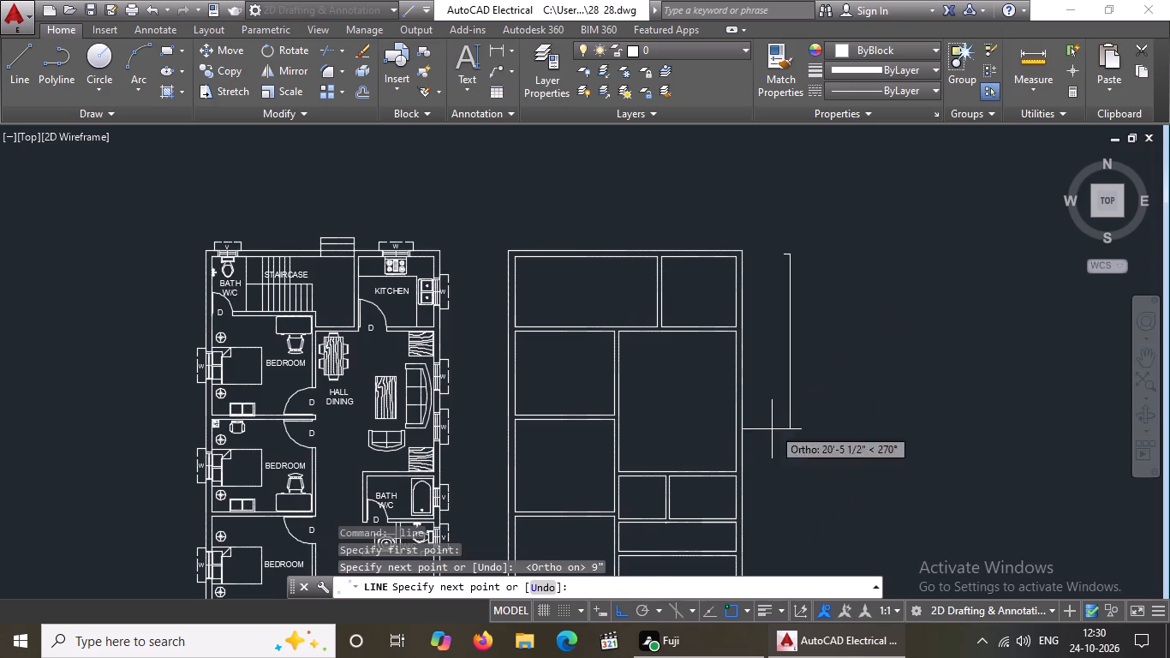
{"action": "type", "text": "9\""}
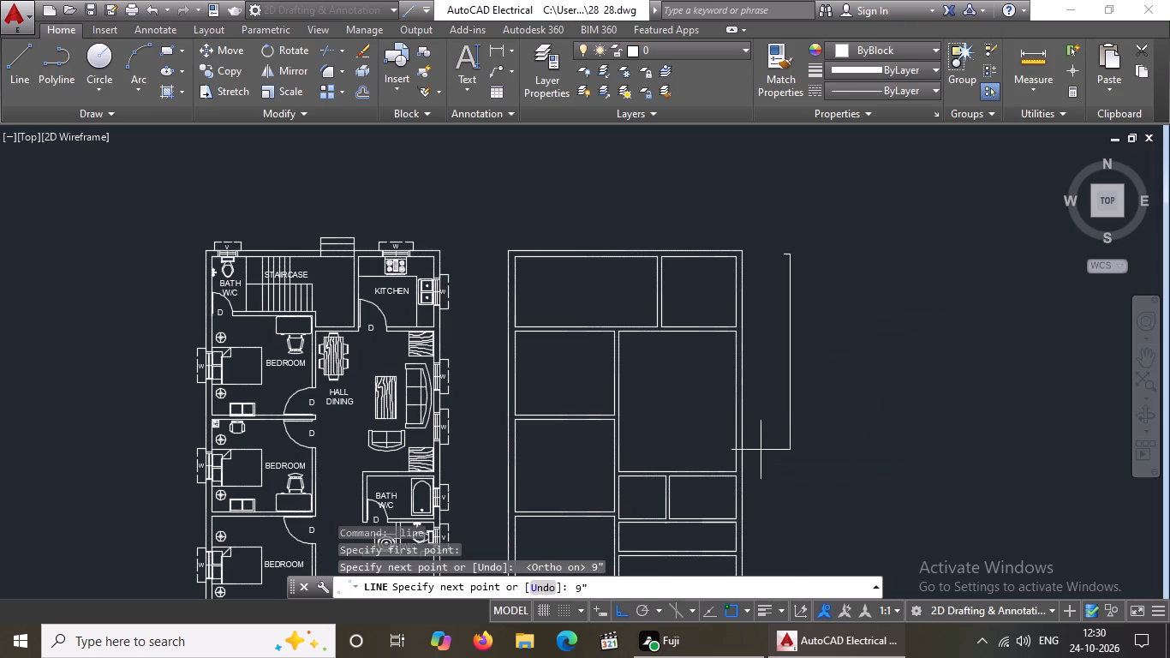
{"action": "key", "text": "Return"}
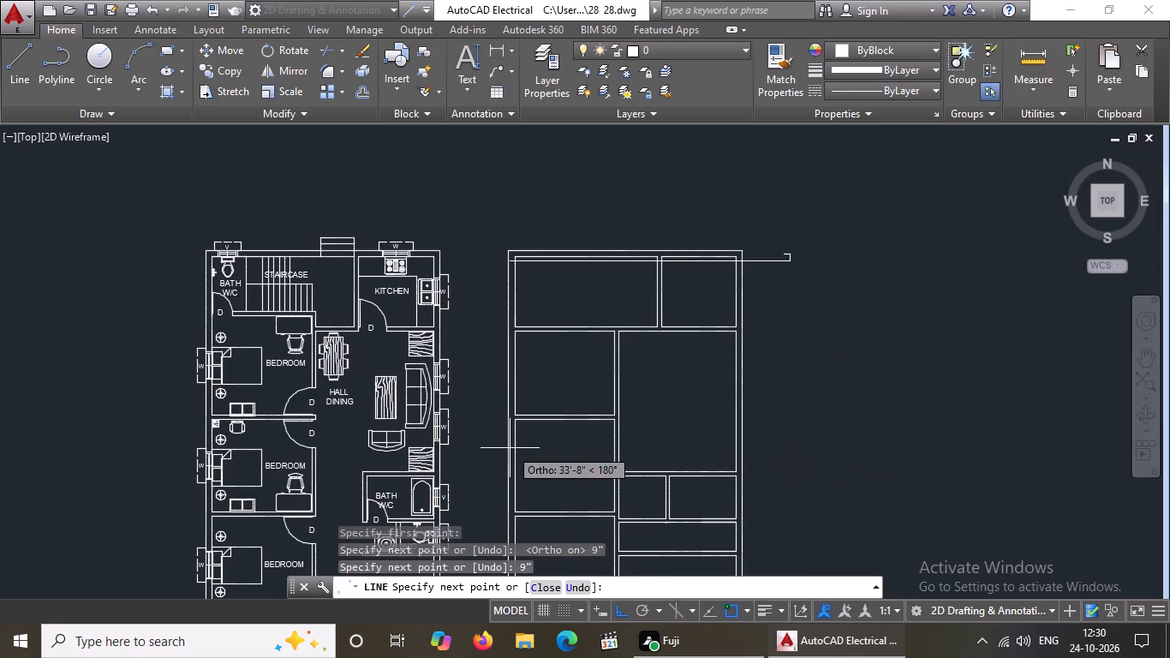
{"action": "type", "text": "9\""}
{"action": "key", "text": "Return"}
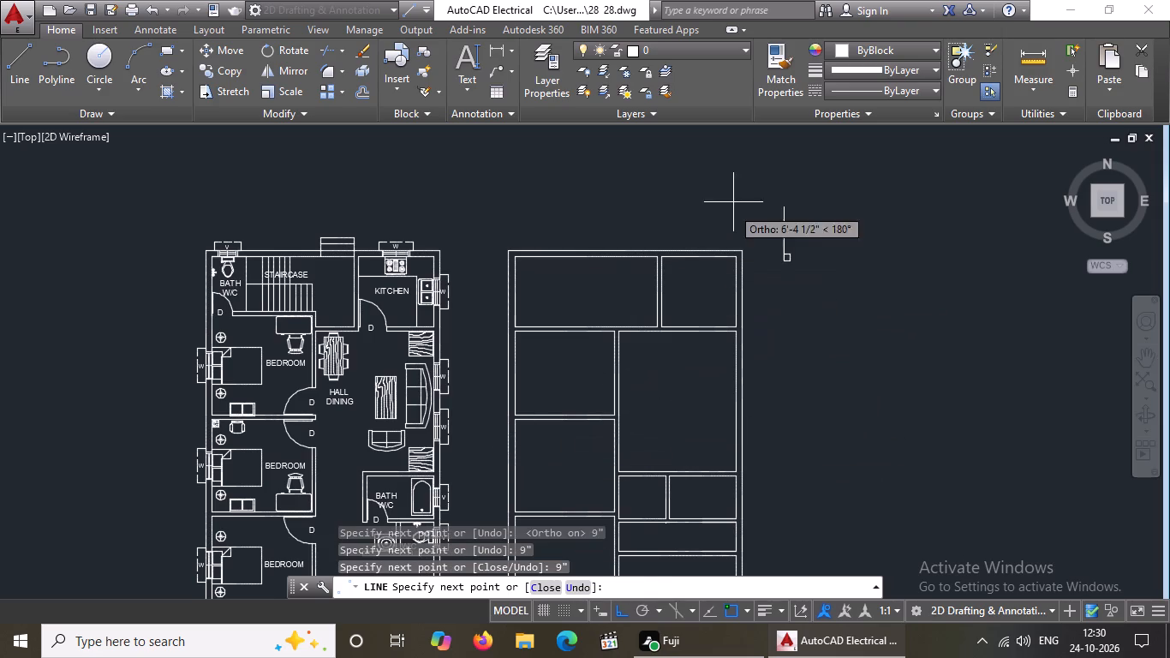
{"action": "type", "text": "9\""}
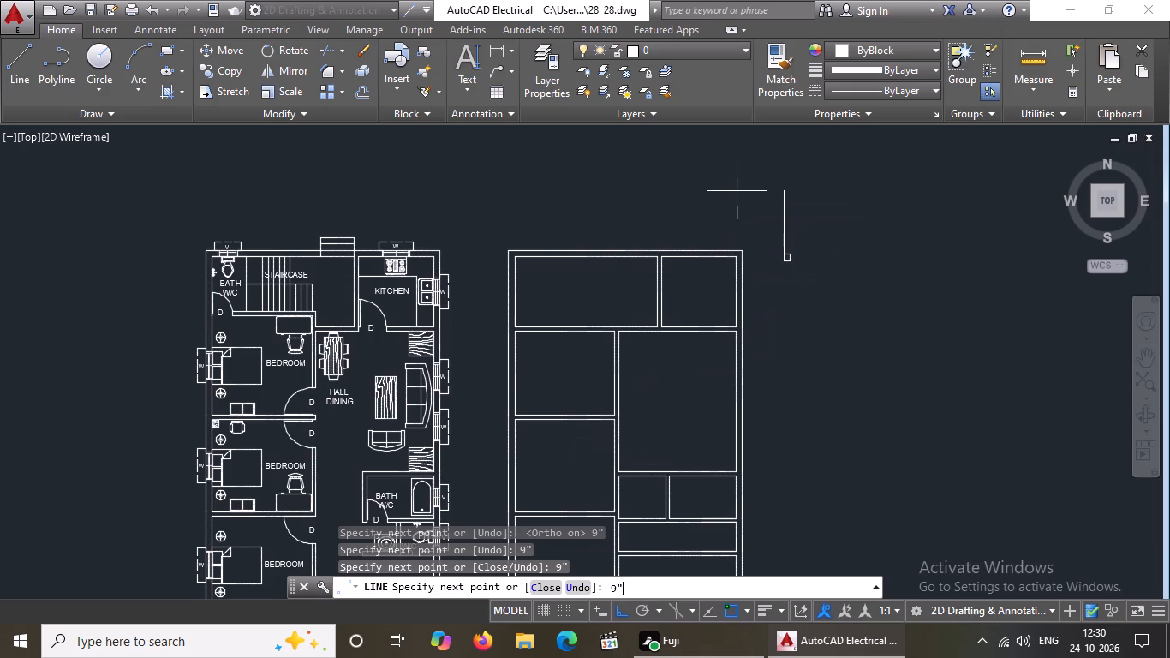
{"action": "key", "text": "Return"}
{"action": "key", "text": "Return"}
With Ortho off, move the 9" square by its top-left corner onto the wall plan's outer top-left corner.
{"action": "scroll", "coordinate": [776, 222], "scroll_direction": "up", "scroll_amount": 2}
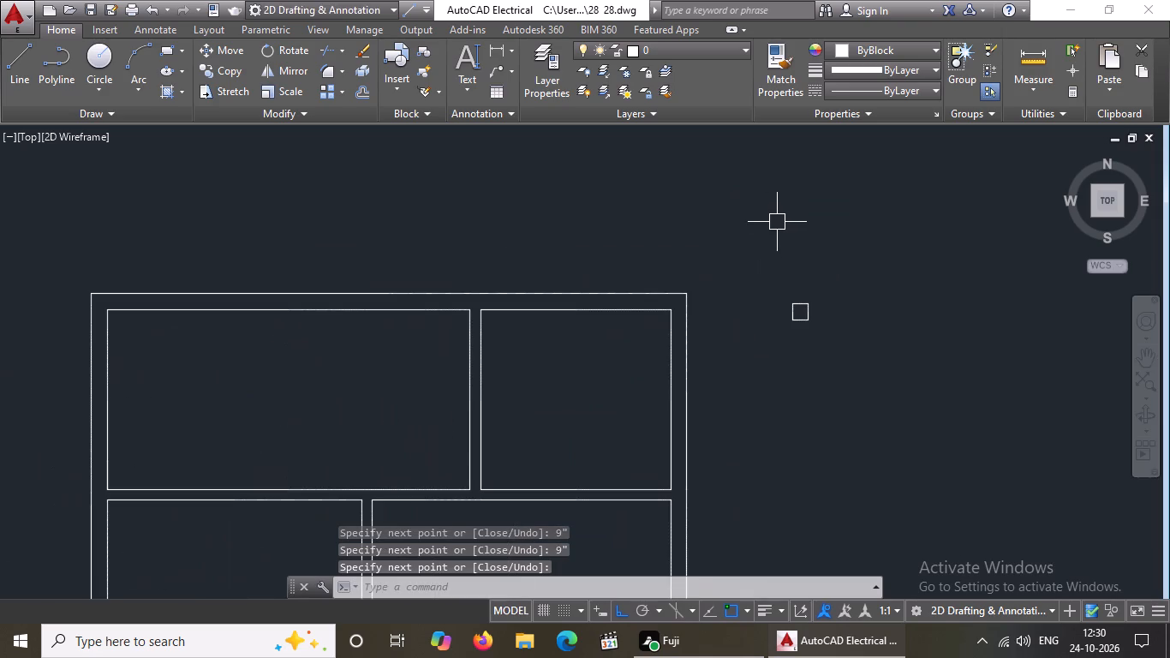
{"action": "left_click_drag", "start_coordinate": [761, 276], "coordinate": [778, 291]}
{"action": "left_click", "coordinate": [876, 351]}
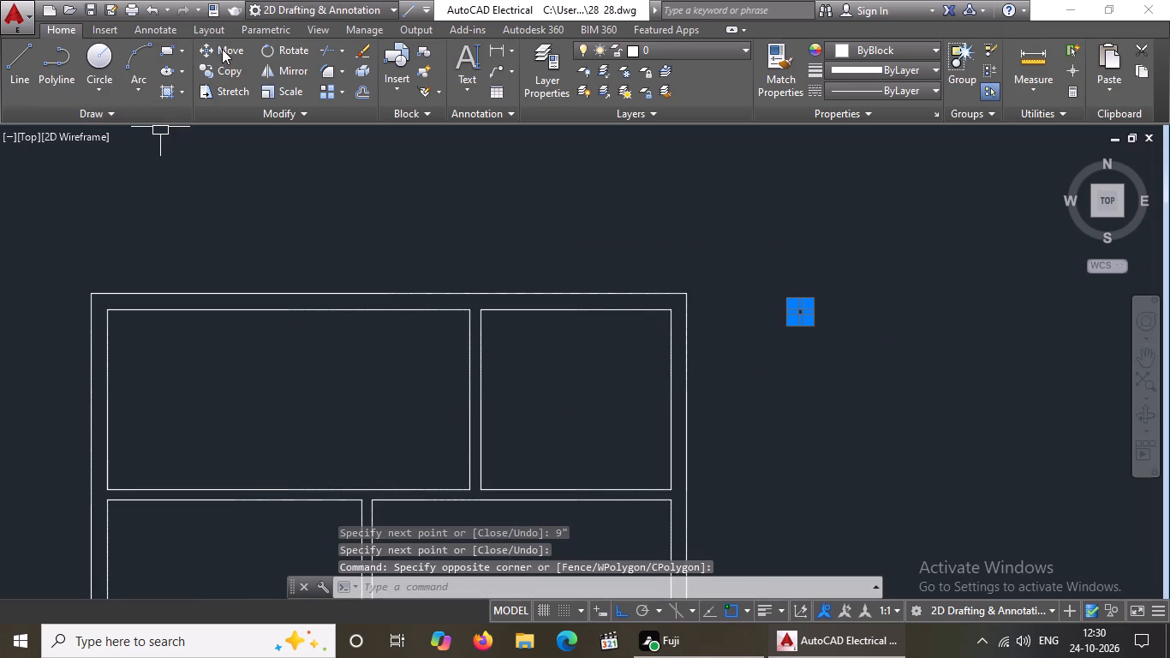
{"action": "left_click", "coordinate": [222, 49]}
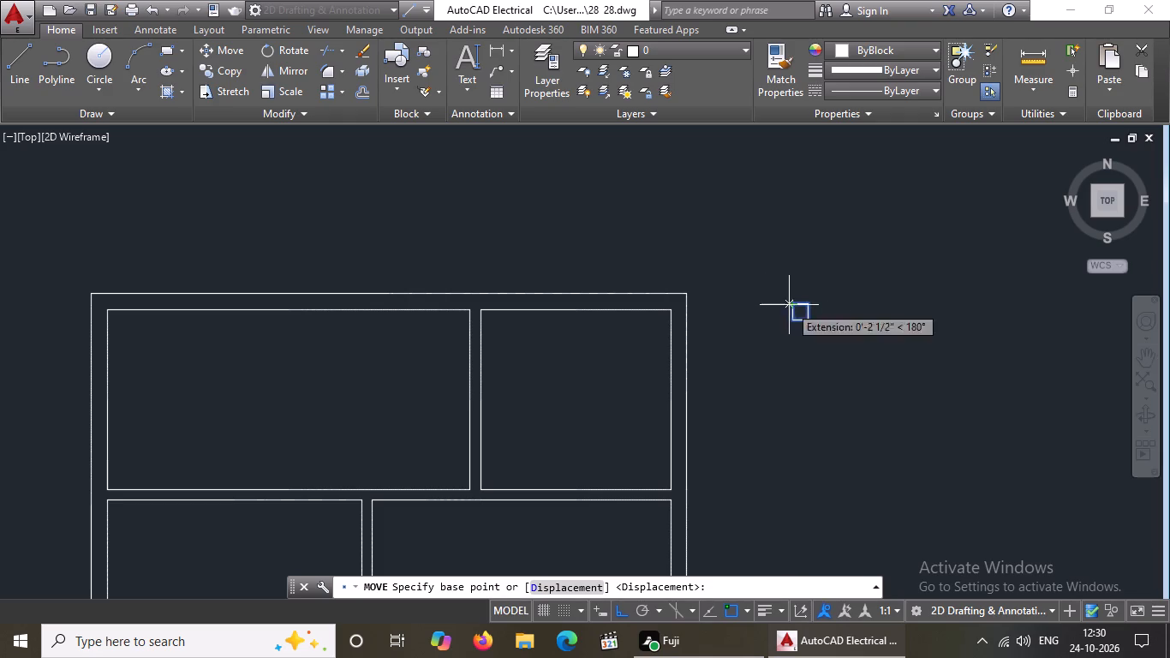
{"action": "scroll", "coordinate": [794, 302], "scroll_direction": "up", "scroll_amount": 2}
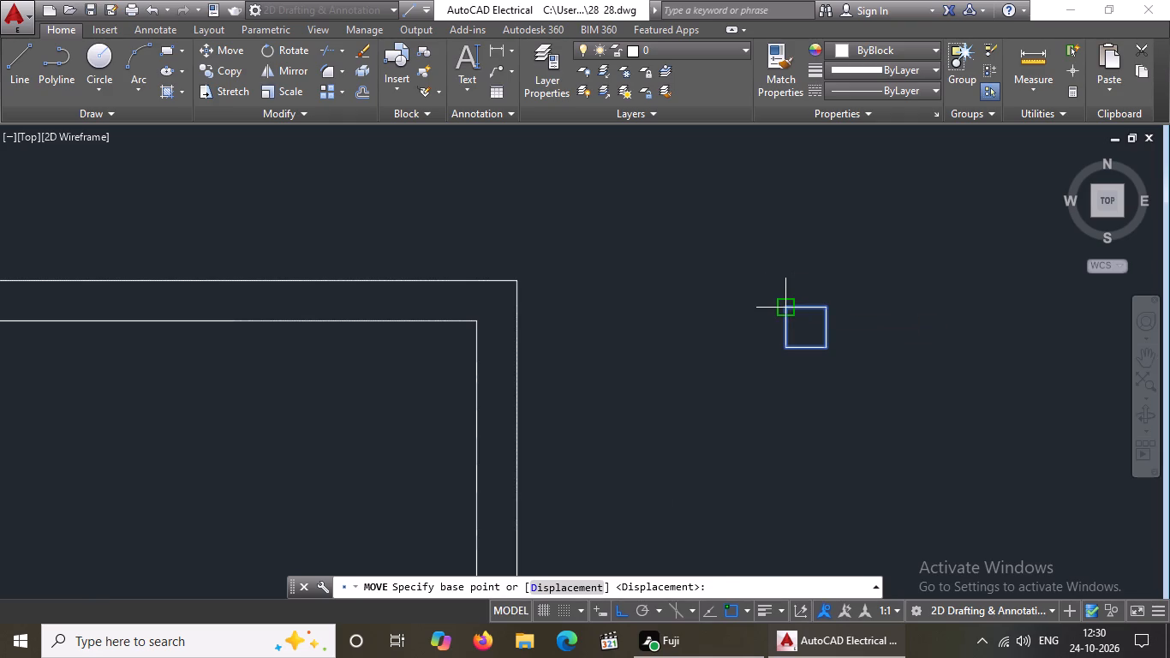
{"action": "left_click_drag", "start_coordinate": [785, 307], "coordinate": [769, 312]}
{"action": "scroll", "coordinate": [467, 284], "scroll_direction": "down", "scroll_amount": 4}
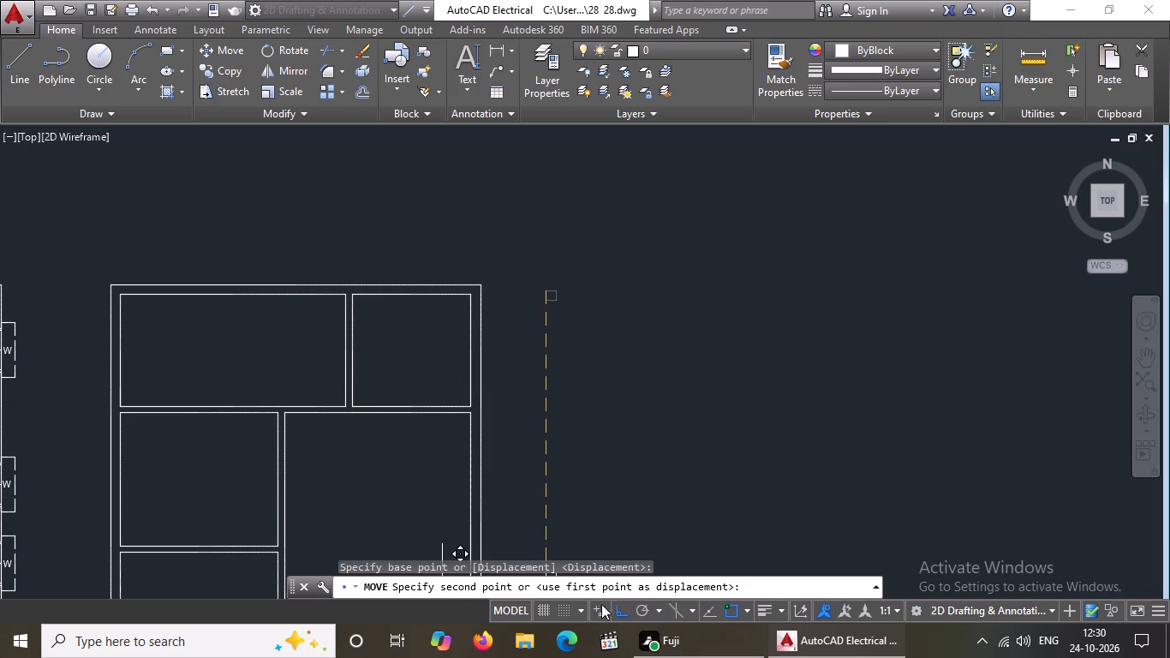
{"action": "left_click", "coordinate": [626, 609]}
{"action": "scroll", "coordinate": [104, 312], "scroll_direction": "up", "scroll_amount": 3}
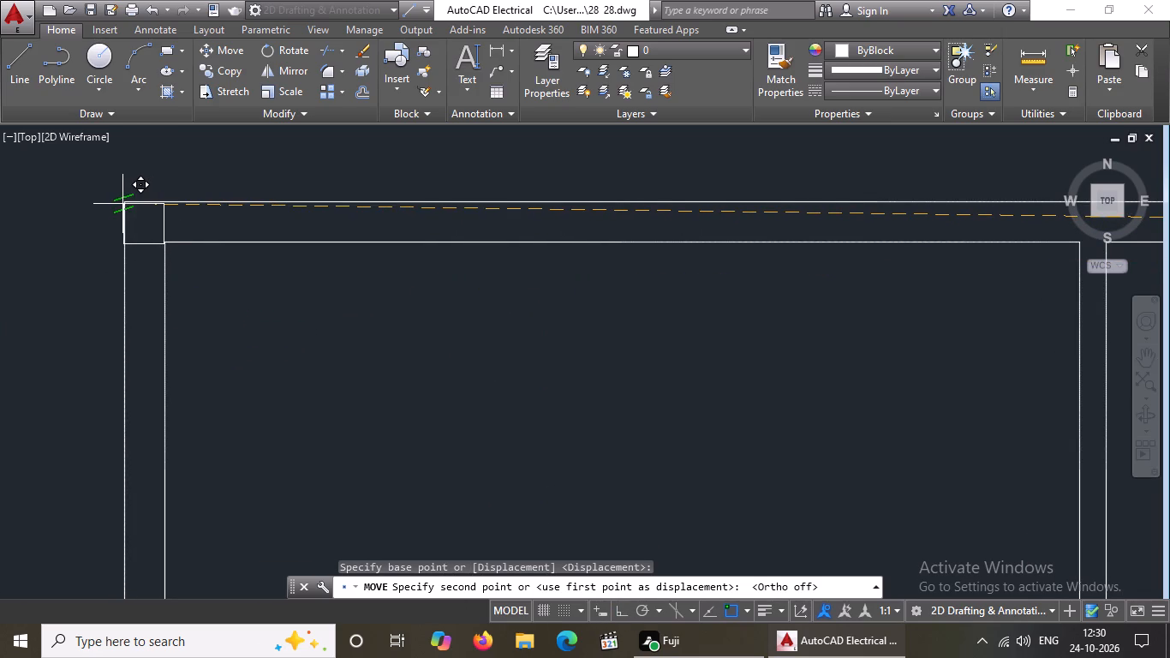
{"action": "left_click", "coordinate": [124, 201]}
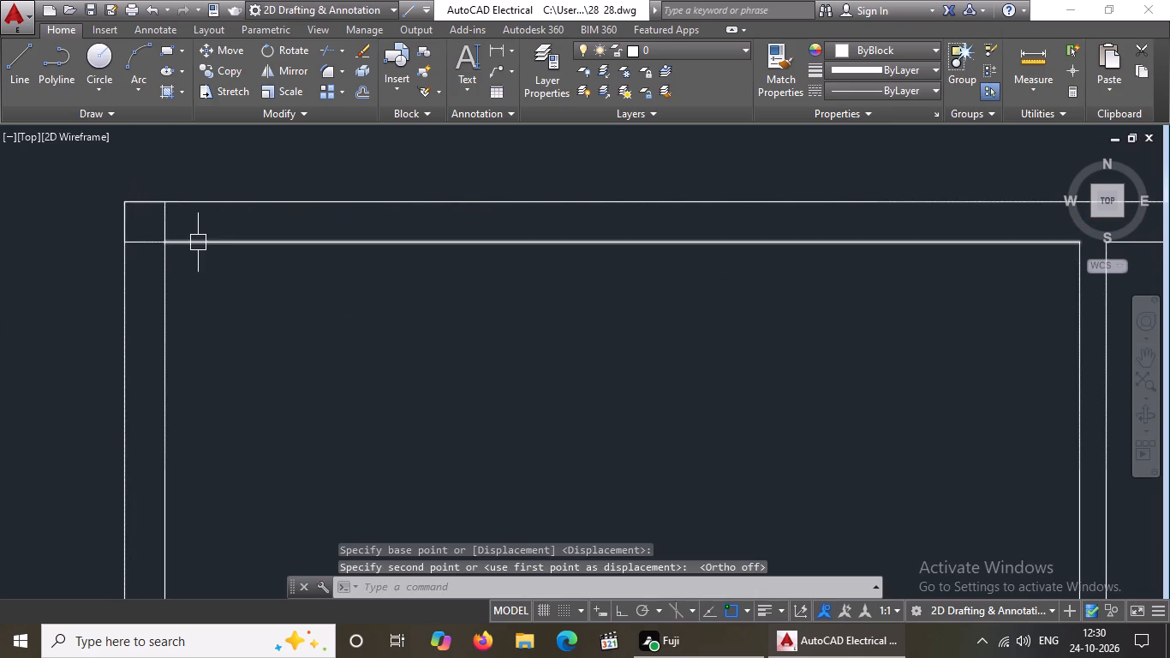
Copy the 9" square from the wall plan's top-left corner to its outer top-right corner, using a base point near the square's upper-right corner.
{"action": "scroll", "coordinate": [207, 247], "scroll_direction": "down", "scroll_amount": 3}
{"action": "middle_click_drag", "start_coordinate": [188, 231], "coordinate": [192, 253]}
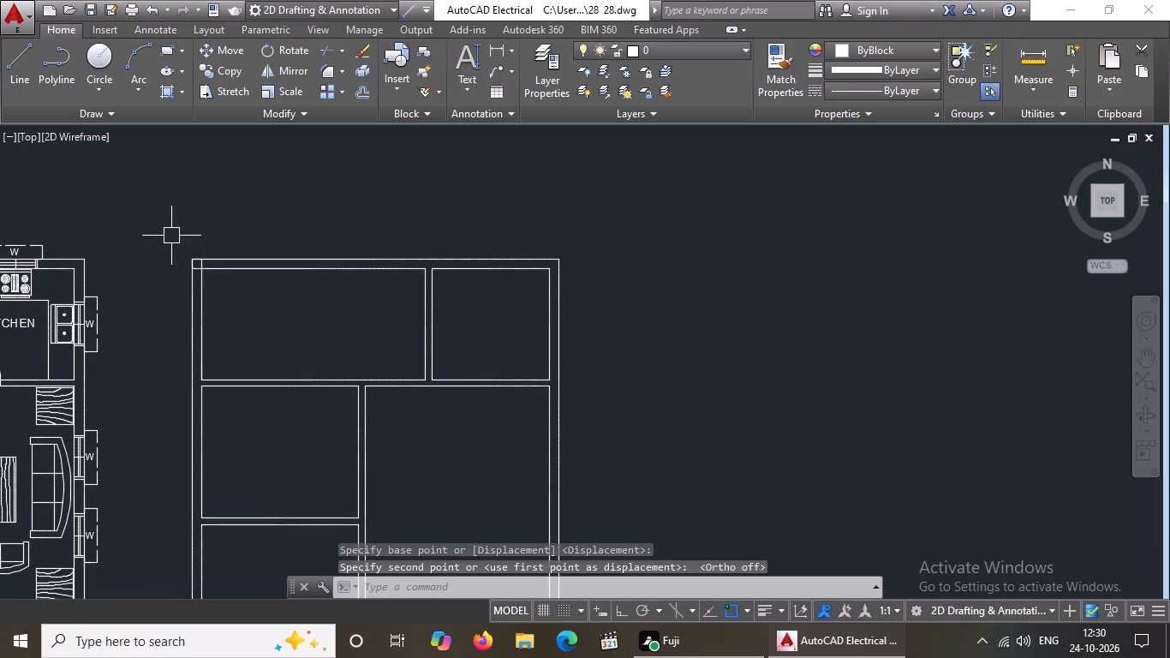
{"action": "left_click", "coordinate": [170, 235]}
{"action": "left_click", "coordinate": [219, 284]}
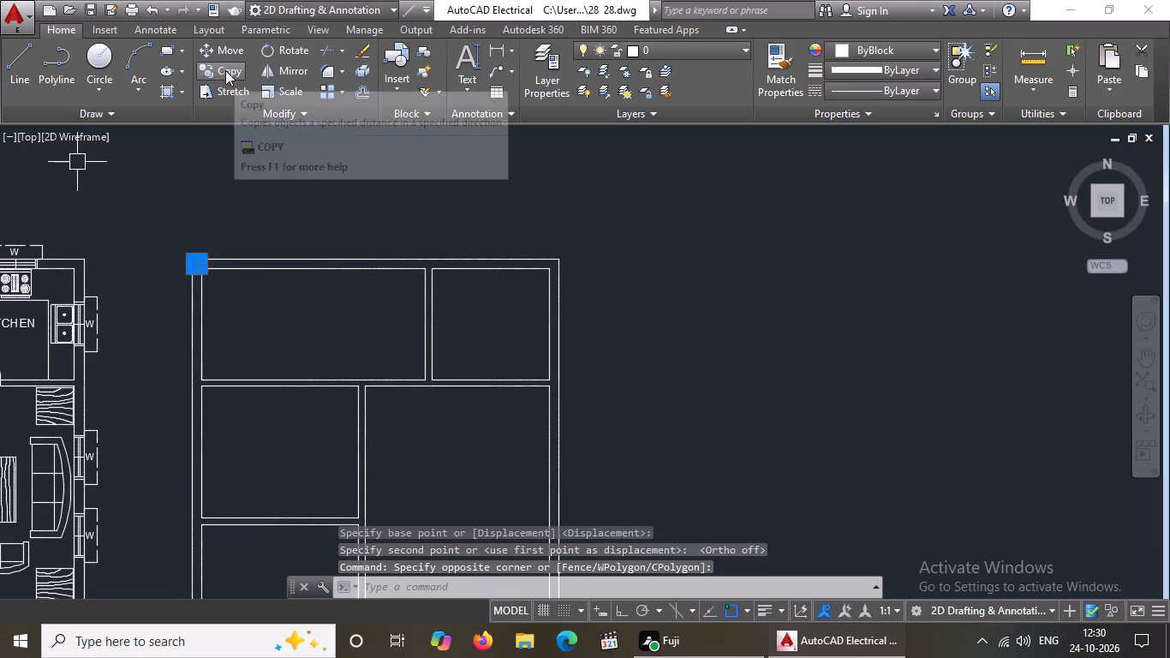
{"action": "left_click", "coordinate": [225, 69]}
{"action": "scroll", "coordinate": [195, 251], "scroll_direction": "up", "scroll_amount": 2}
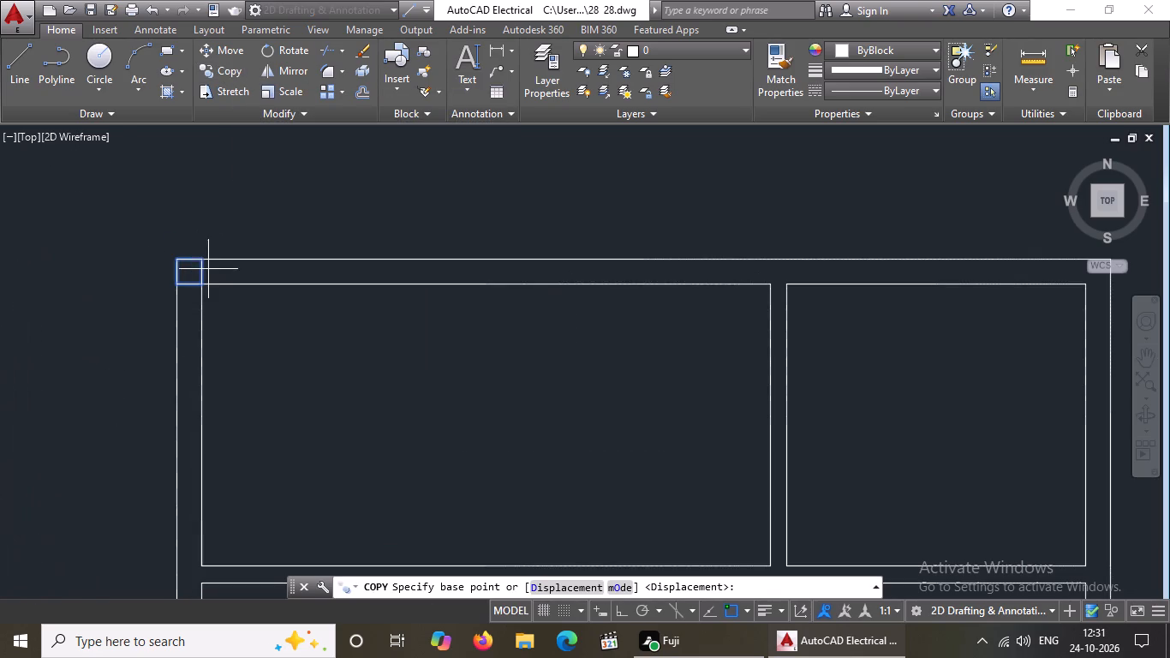
{"action": "left_click", "coordinate": [206, 257]}
{"action": "scroll", "coordinate": [610, 280], "scroll_direction": "down", "scroll_amount": 2}
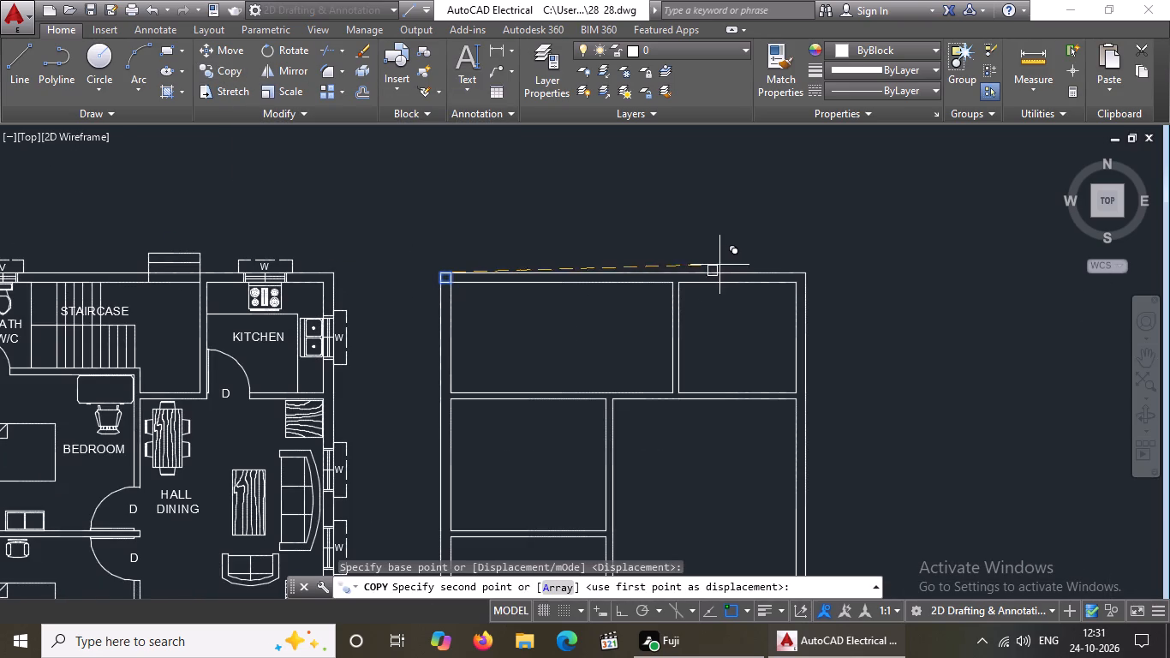
{"action": "scroll", "coordinate": [792, 282], "scroll_direction": "up", "scroll_amount": 3}
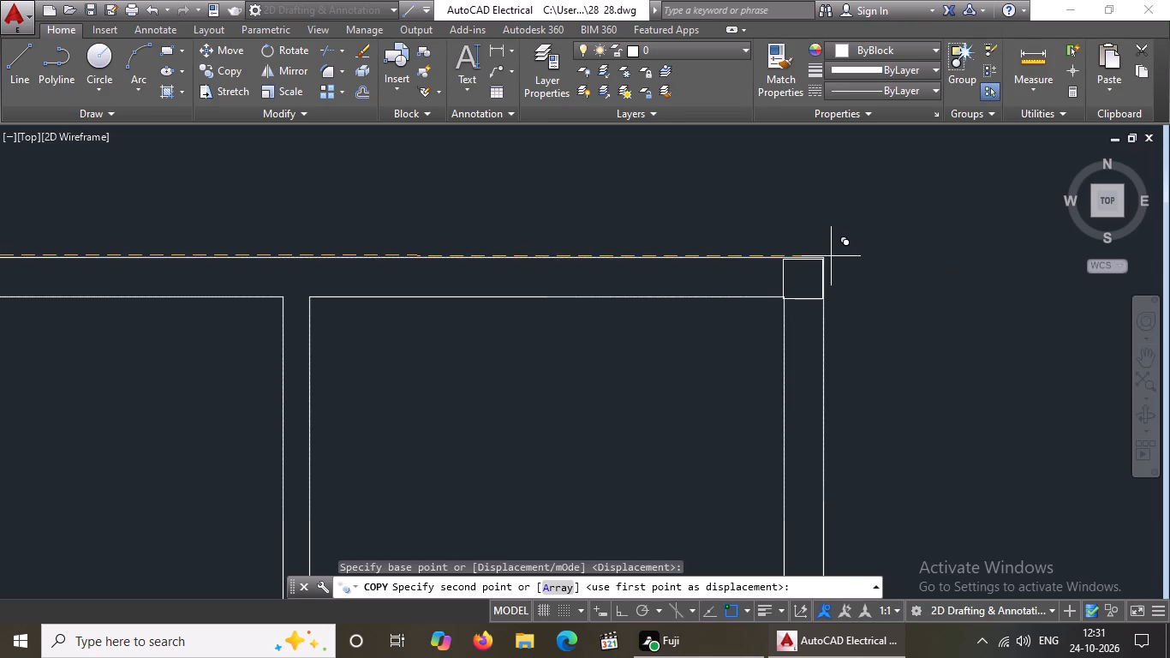
{"action": "scroll", "coordinate": [833, 254], "scroll_direction": "up", "scroll_amount": 3}
{"action": "left_click", "coordinate": [879, 226]}
{"action": "key", "text": "Escape"}
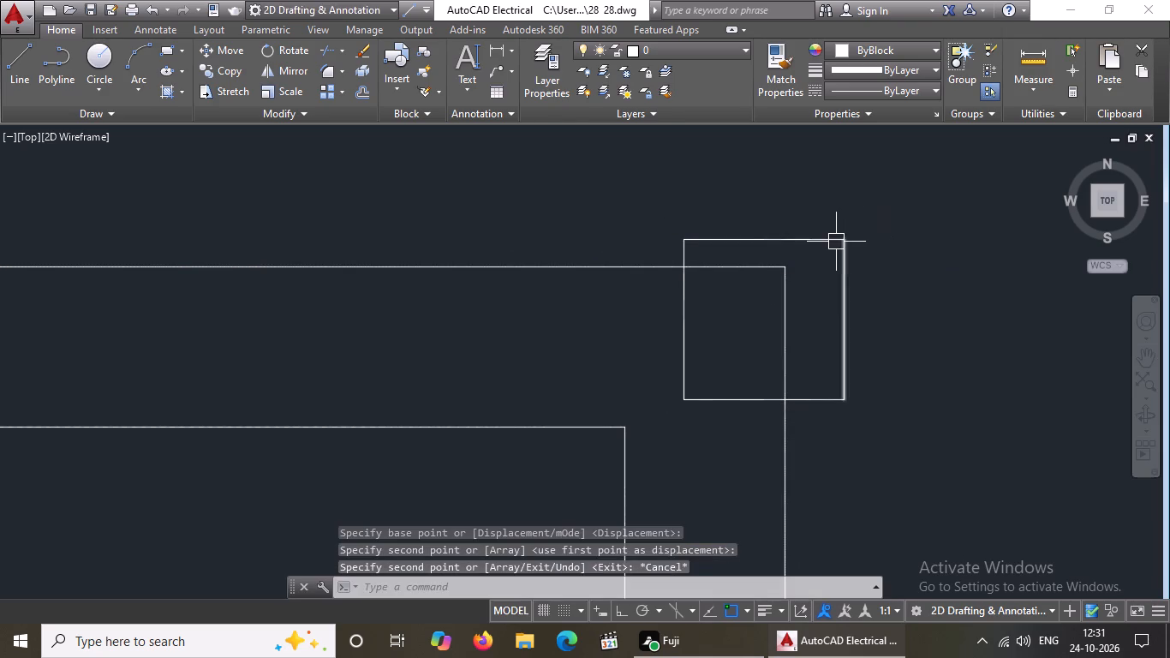
Move the copied 9" square by its top-right corner onto the wall plan's outer top-right corner.
{"action": "left_click", "coordinate": [836, 241]}
{"action": "key", "text": "Escape"}
{"action": "left_click_drag", "start_coordinate": [605, 182], "coordinate": [667, 216]}
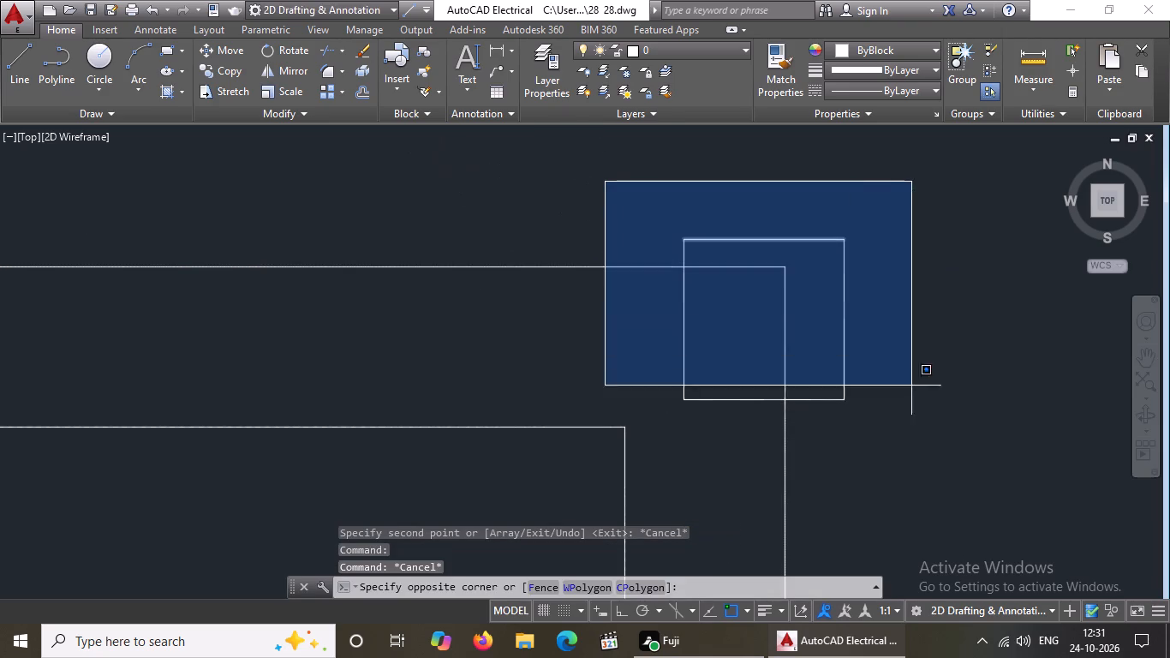
{"action": "left_click", "coordinate": [916, 447]}
{"action": "left_click", "coordinate": [216, 41]}
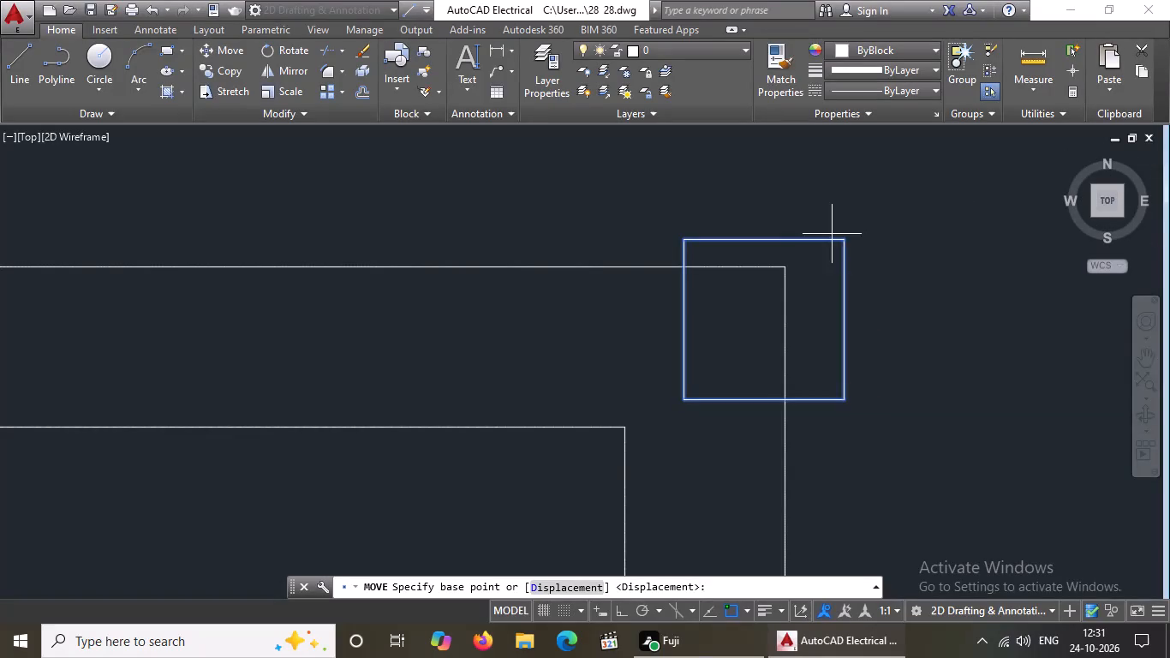
{"action": "left_click", "coordinate": [844, 240]}
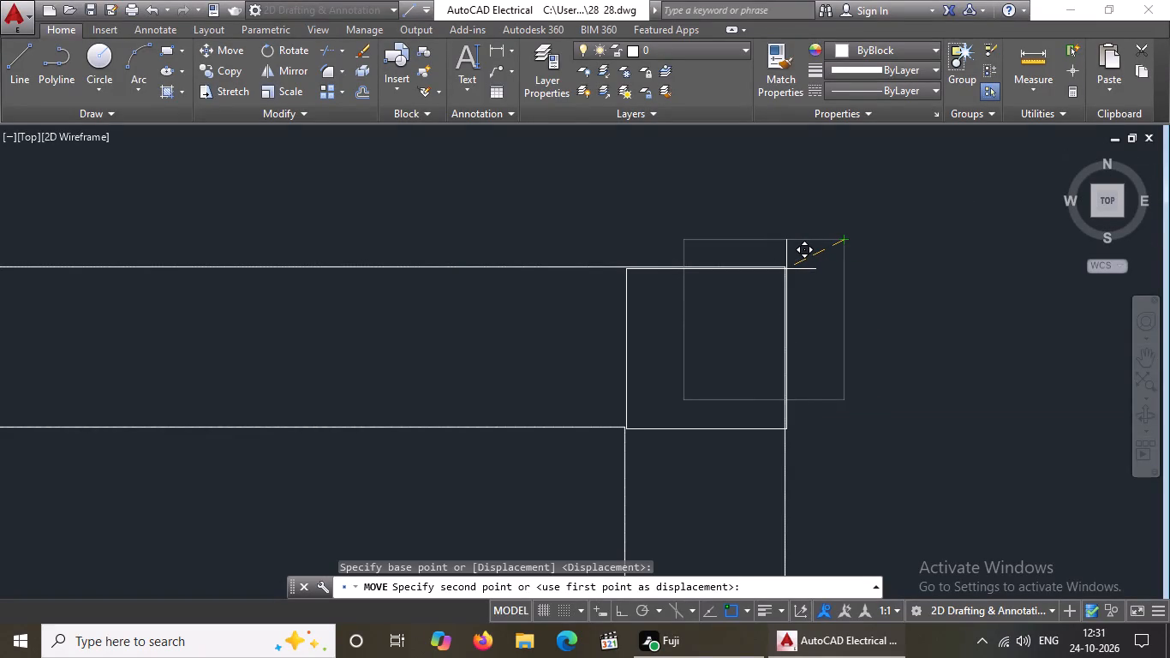
{"action": "left_click", "coordinate": [785, 267]}
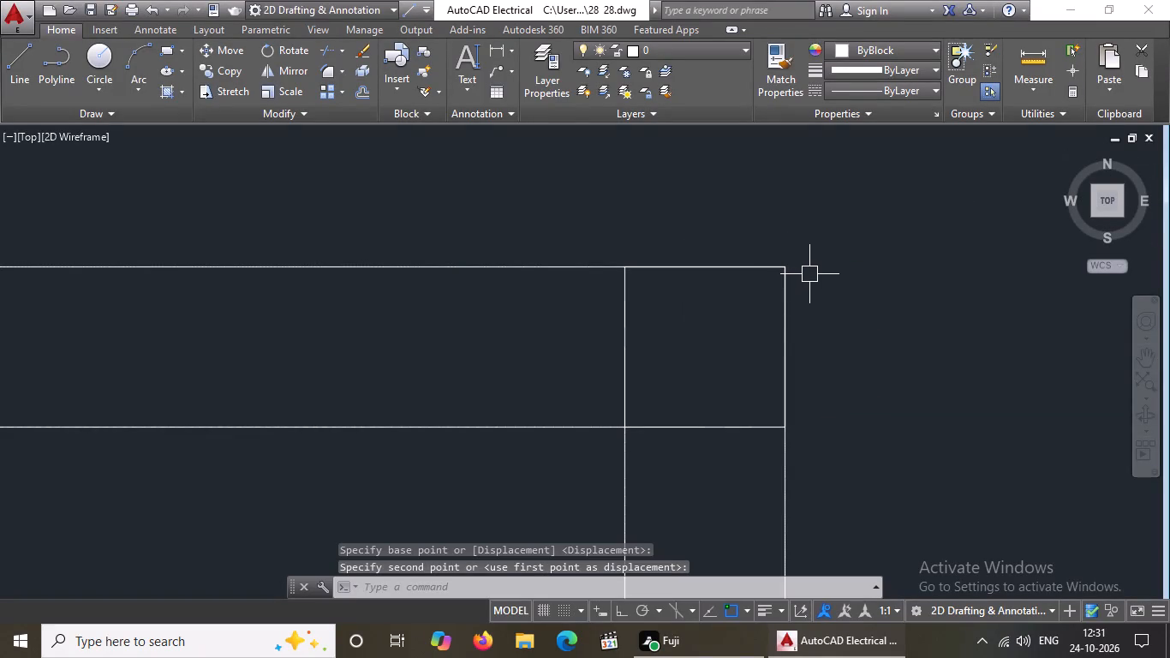
Copy the 9" square from the wall plan's top-left corner into the top wall, centred over the upper vertical partition's junction.
{"action": "scroll", "coordinate": [437, 328], "scroll_direction": "down", "scroll_amount": 6}
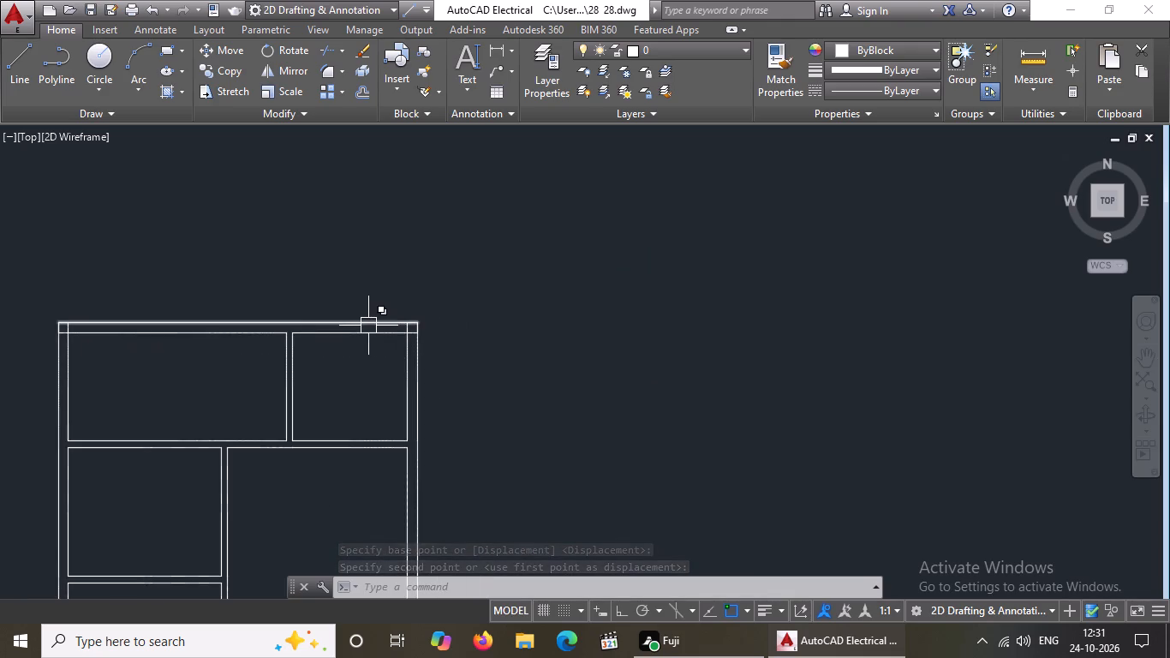
{"action": "scroll", "coordinate": [368, 326], "scroll_direction": "up", "scroll_amount": 1}
{"action": "middle_click_drag", "start_coordinate": [145, 320], "coordinate": [339, 381]}
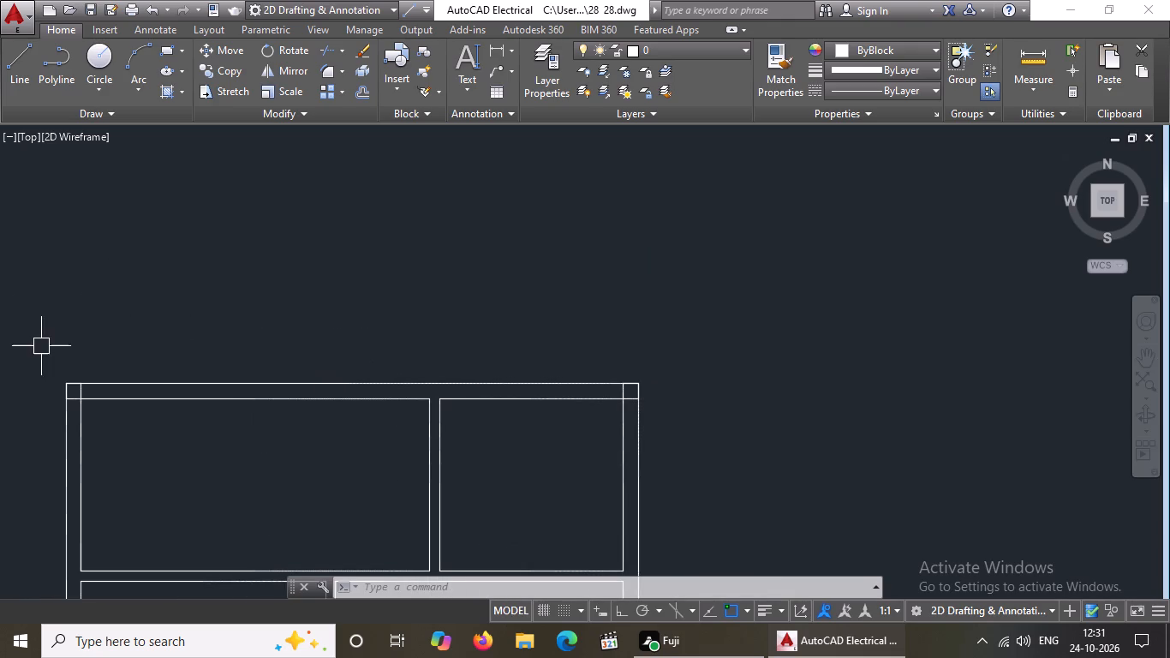
{"action": "left_click", "coordinate": [34, 346]}
{"action": "left_click", "coordinate": [117, 423]}
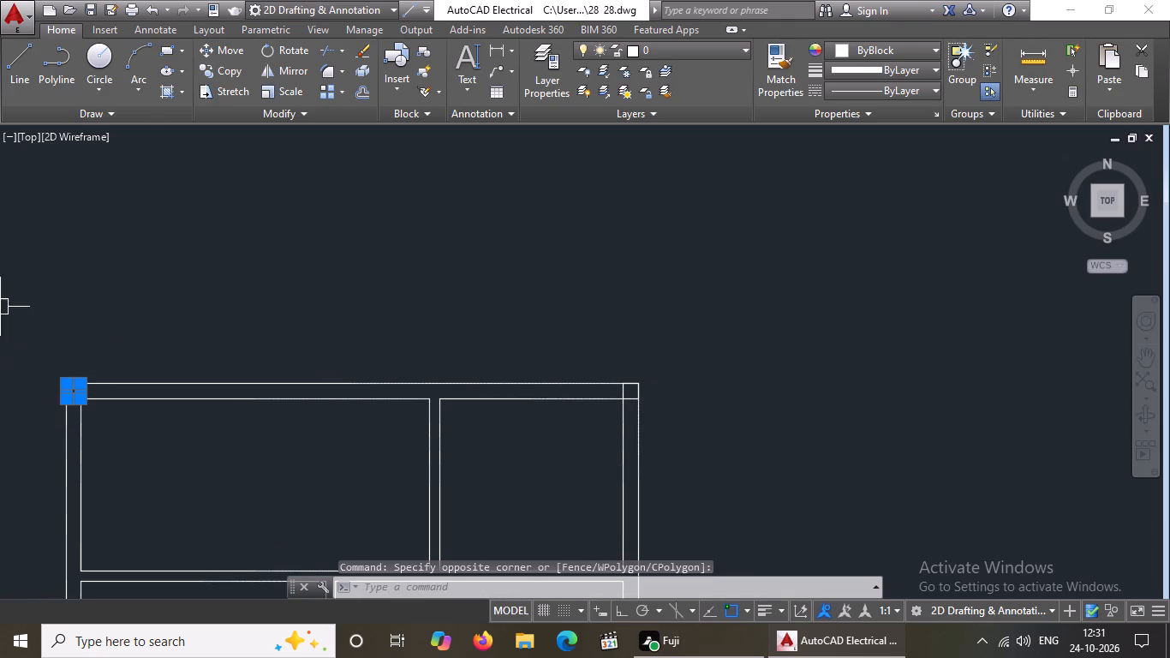
{"action": "left_click", "coordinate": [220, 72]}
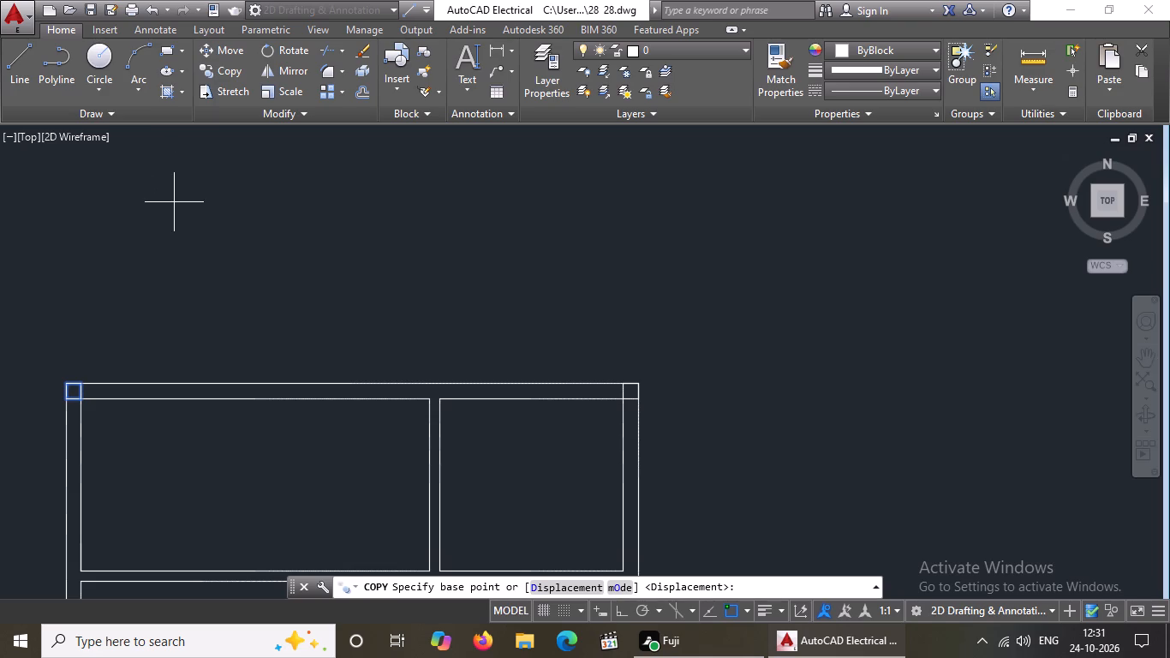
{"action": "scroll", "coordinate": [85, 426], "scroll_direction": "up", "scroll_amount": 3}
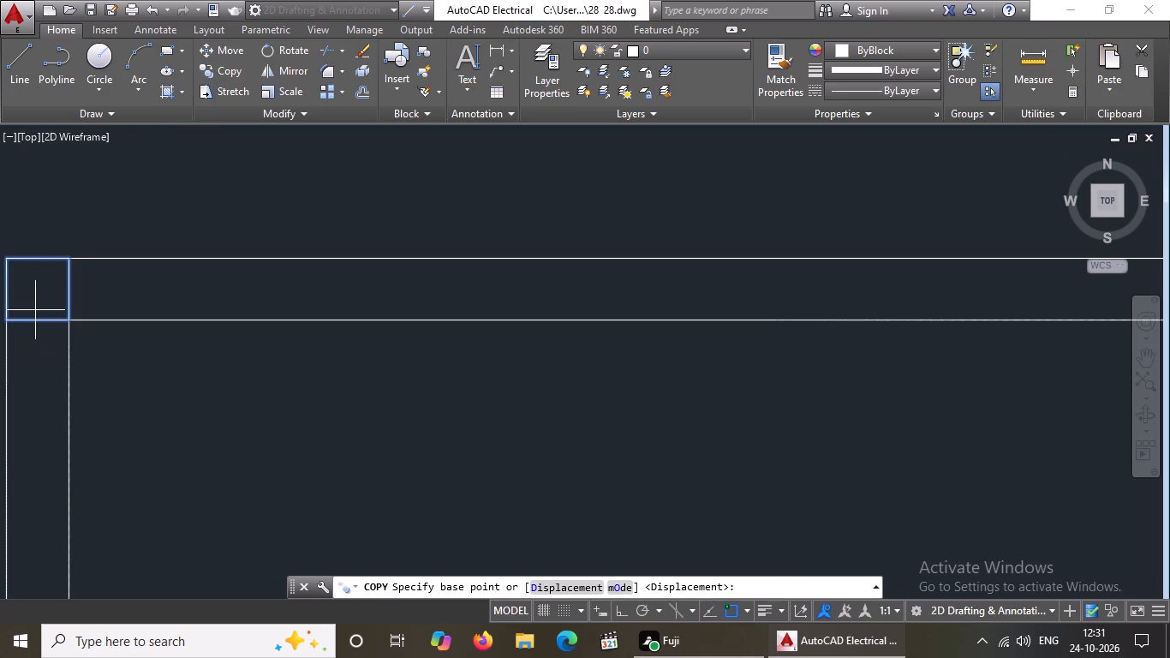
{"action": "left_click", "coordinate": [38, 310]}
{"action": "scroll", "coordinate": [142, 334], "scroll_direction": "down", "scroll_amount": 3}
{"action": "scroll", "coordinate": [491, 335], "scroll_direction": "up", "scroll_amount": 3}
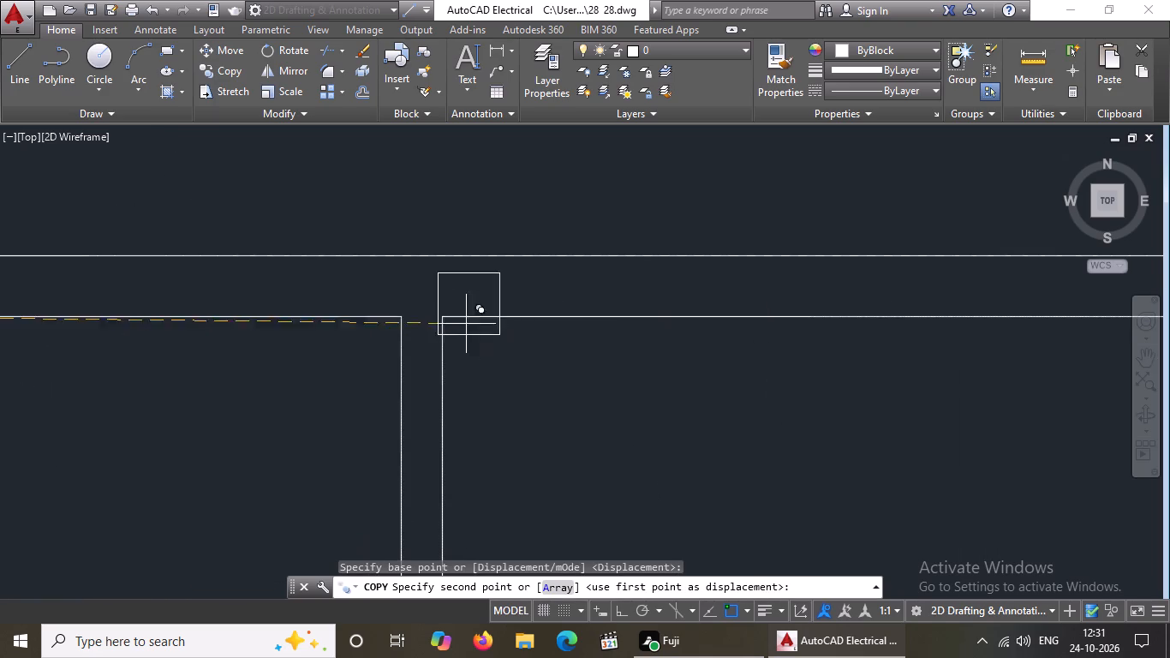
{"action": "scroll", "coordinate": [422, 306], "scroll_direction": "up", "scroll_amount": 1}
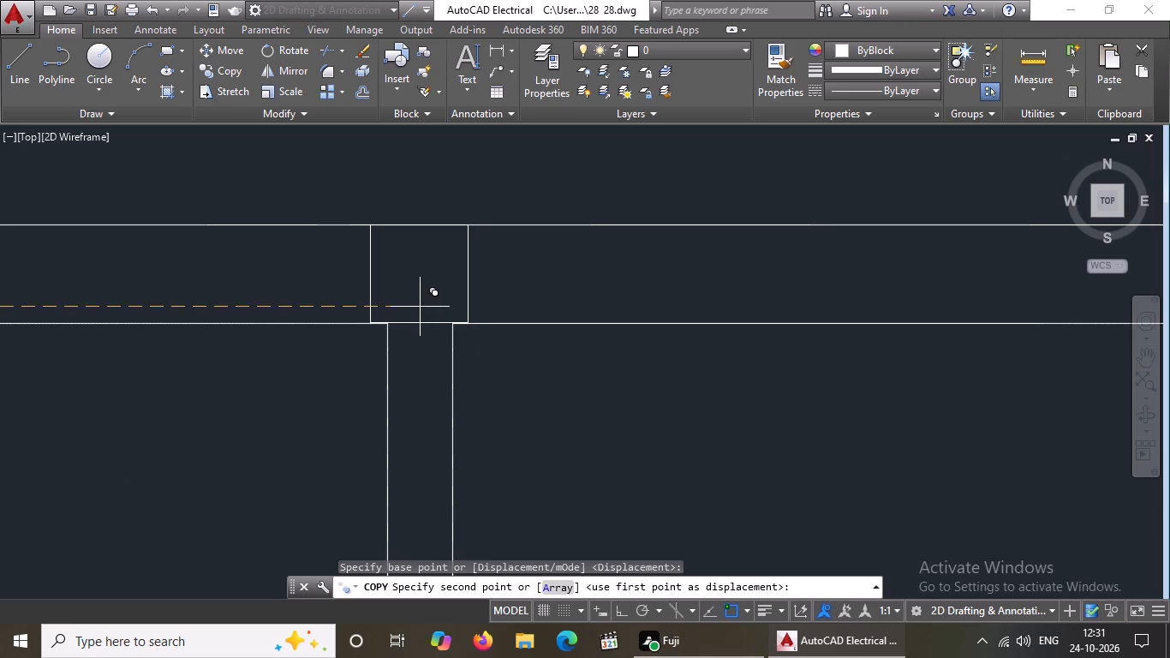
{"action": "left_click", "coordinate": [420, 307]}
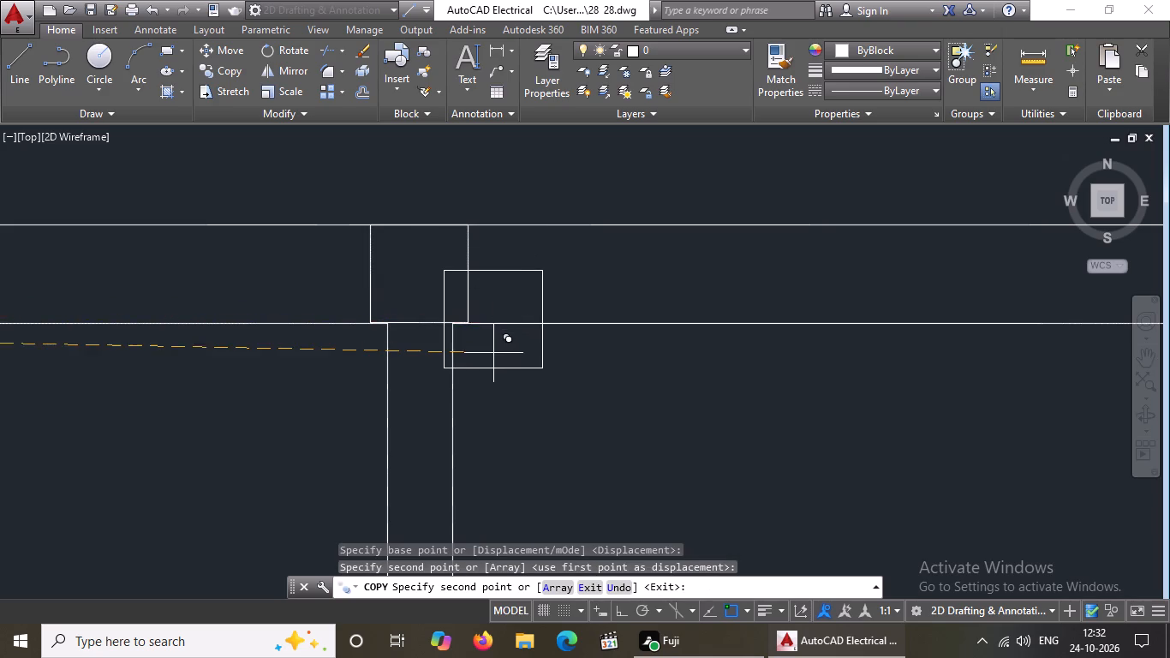
{"action": "scroll", "coordinate": [496, 347], "scroll_direction": "down", "scroll_amount": 6}
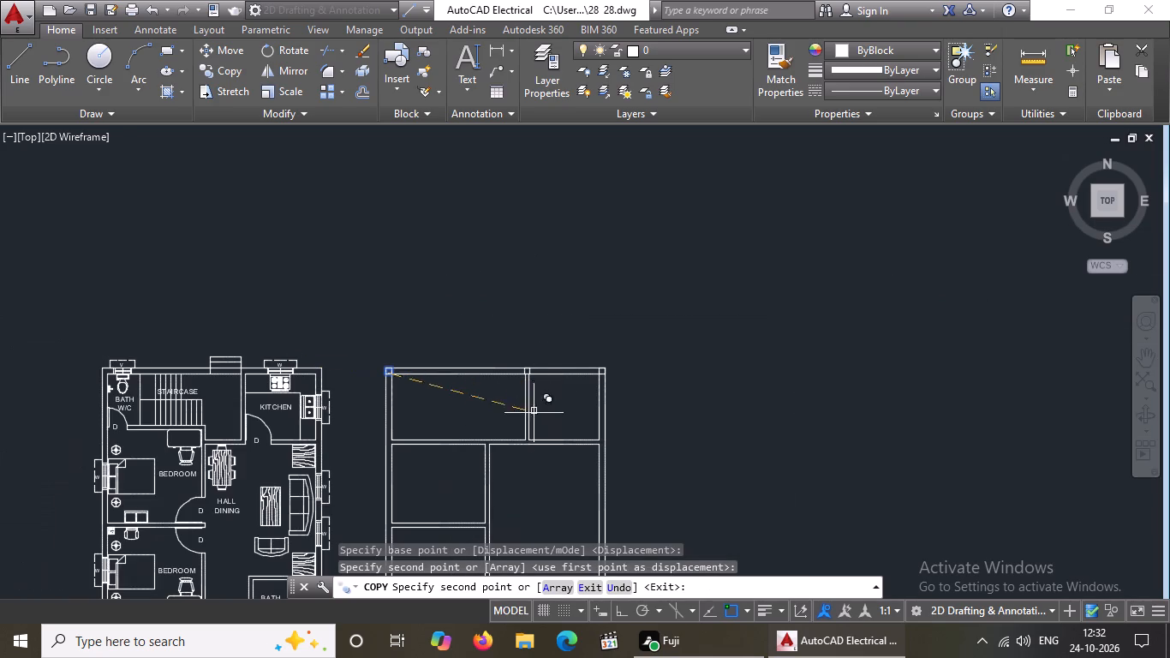
{"action": "key", "text": "Escape"}
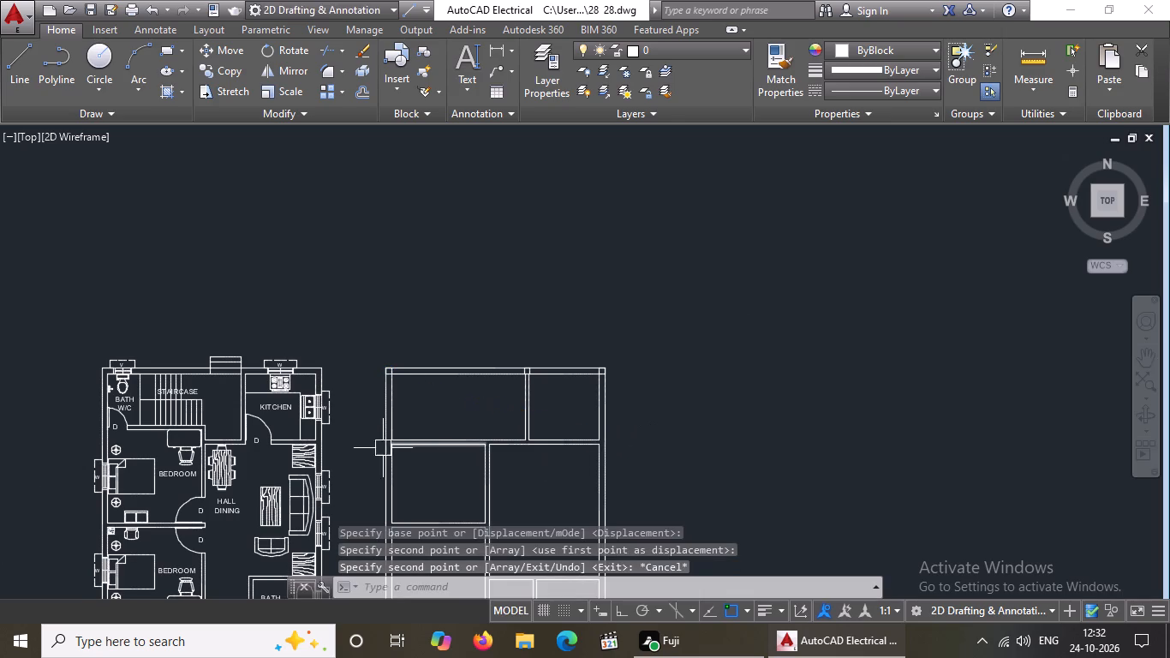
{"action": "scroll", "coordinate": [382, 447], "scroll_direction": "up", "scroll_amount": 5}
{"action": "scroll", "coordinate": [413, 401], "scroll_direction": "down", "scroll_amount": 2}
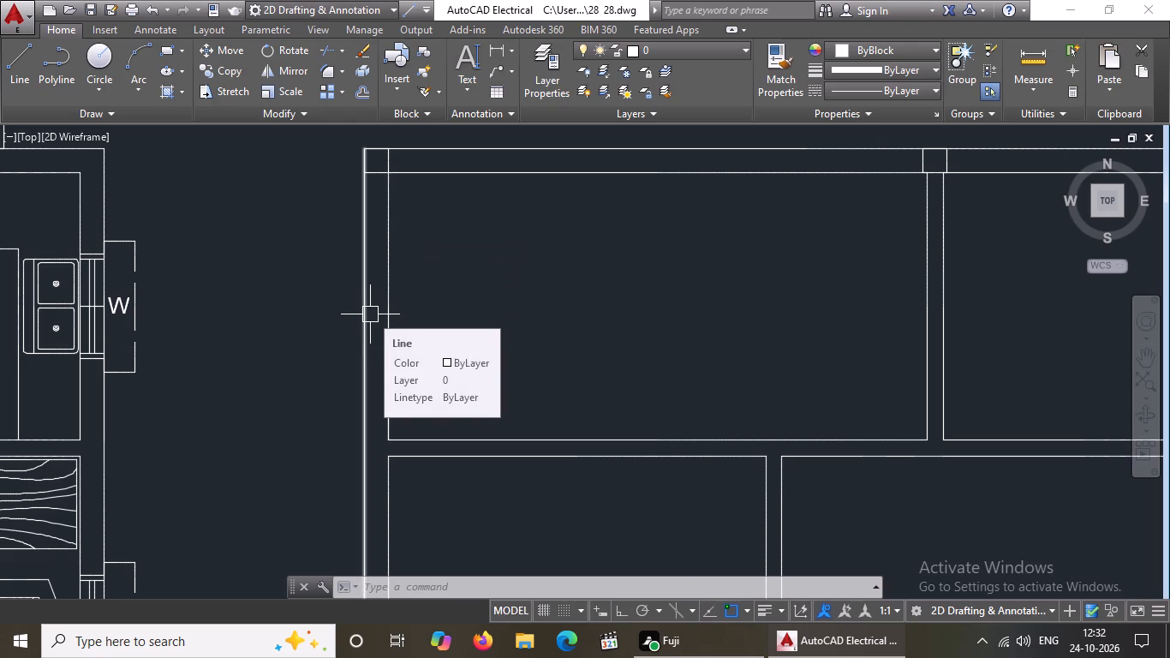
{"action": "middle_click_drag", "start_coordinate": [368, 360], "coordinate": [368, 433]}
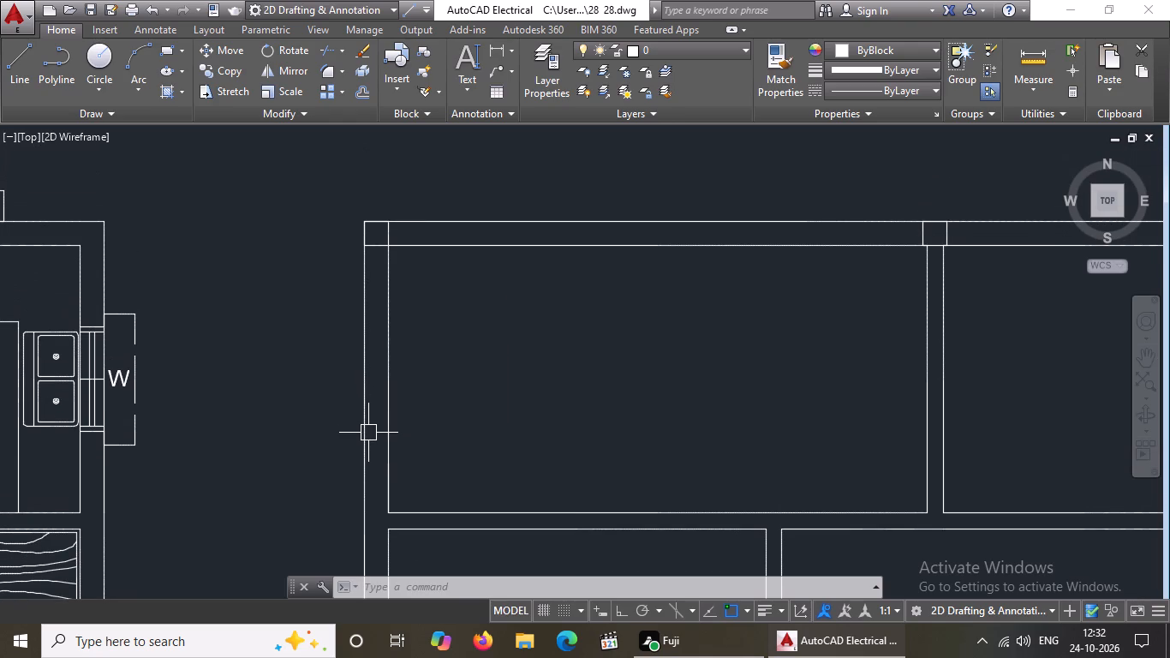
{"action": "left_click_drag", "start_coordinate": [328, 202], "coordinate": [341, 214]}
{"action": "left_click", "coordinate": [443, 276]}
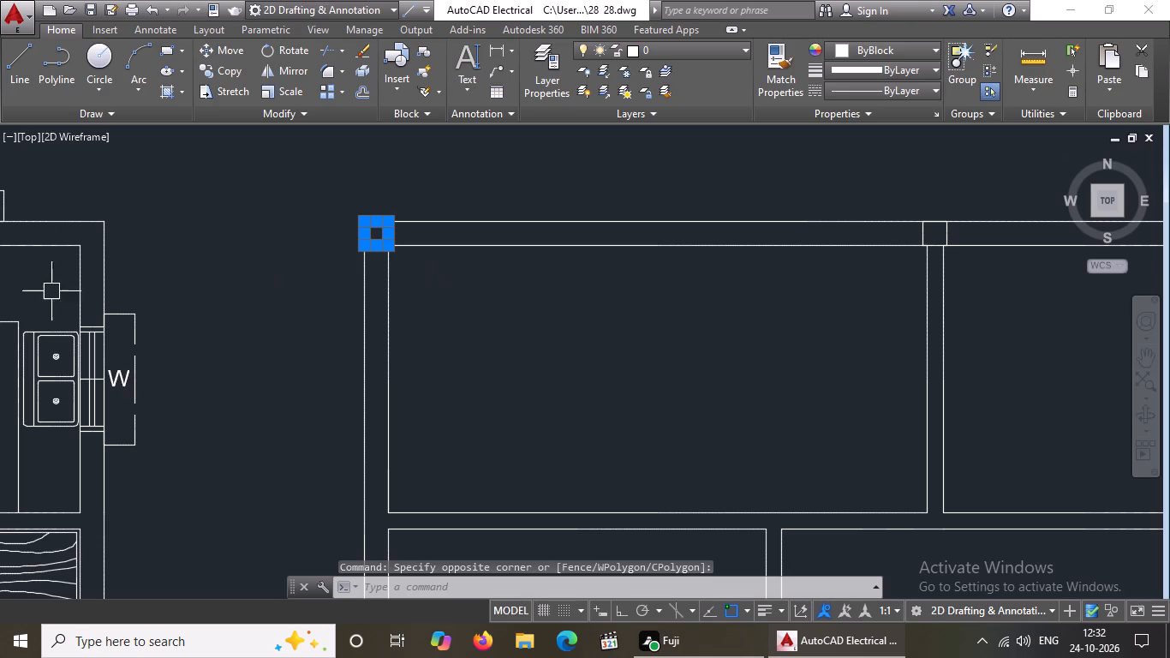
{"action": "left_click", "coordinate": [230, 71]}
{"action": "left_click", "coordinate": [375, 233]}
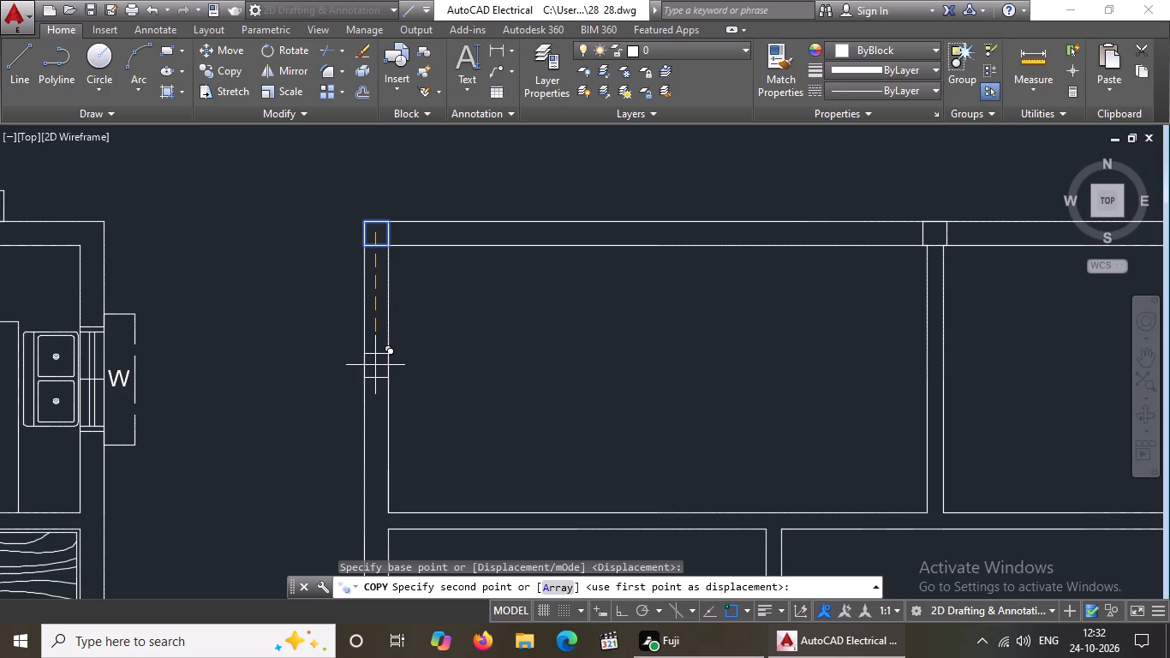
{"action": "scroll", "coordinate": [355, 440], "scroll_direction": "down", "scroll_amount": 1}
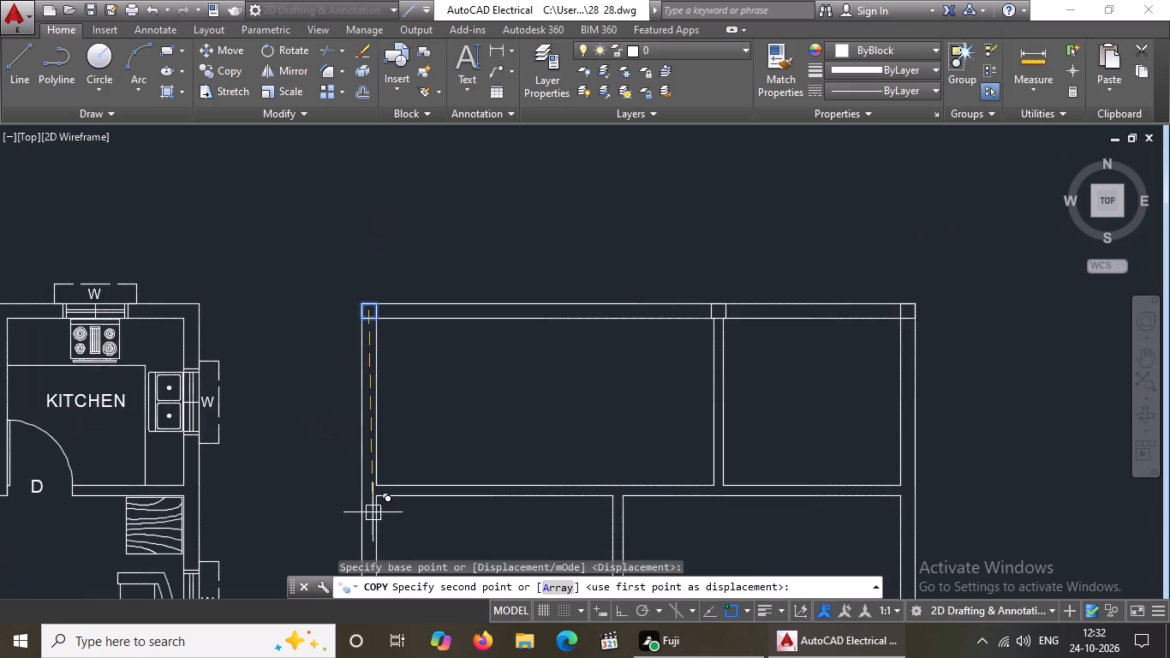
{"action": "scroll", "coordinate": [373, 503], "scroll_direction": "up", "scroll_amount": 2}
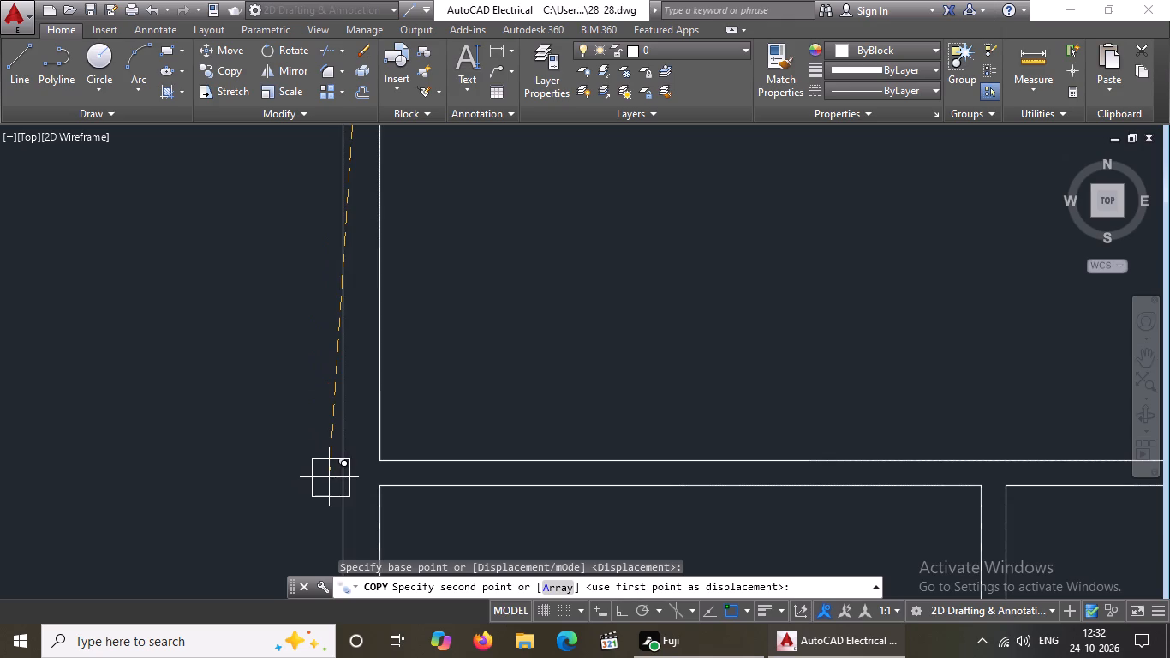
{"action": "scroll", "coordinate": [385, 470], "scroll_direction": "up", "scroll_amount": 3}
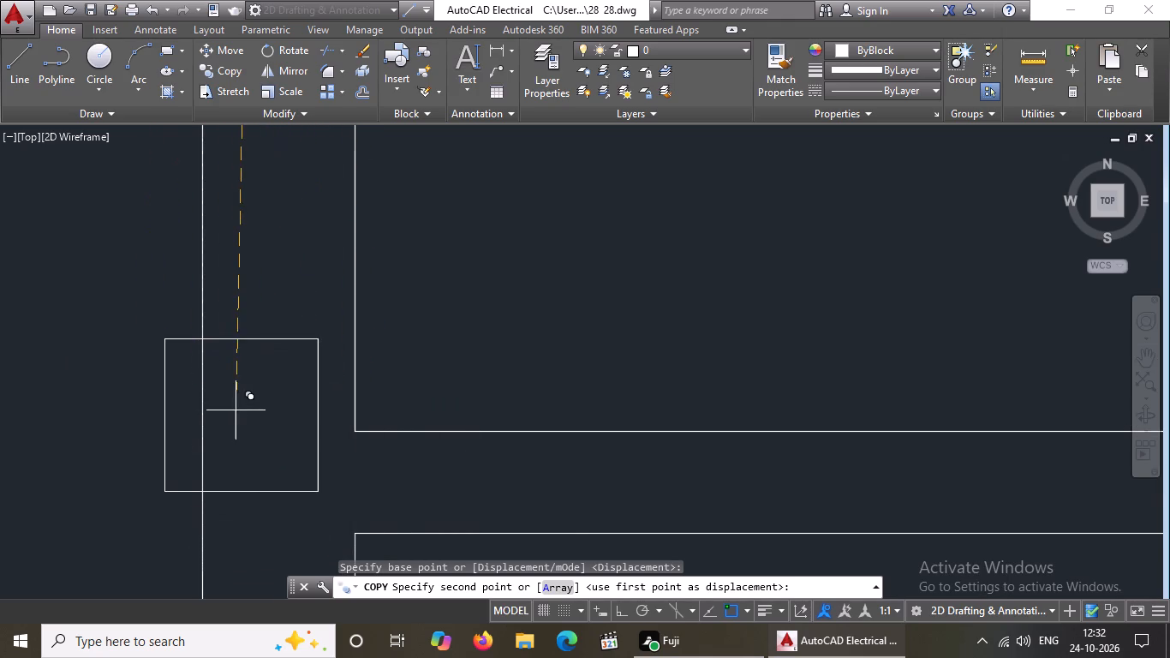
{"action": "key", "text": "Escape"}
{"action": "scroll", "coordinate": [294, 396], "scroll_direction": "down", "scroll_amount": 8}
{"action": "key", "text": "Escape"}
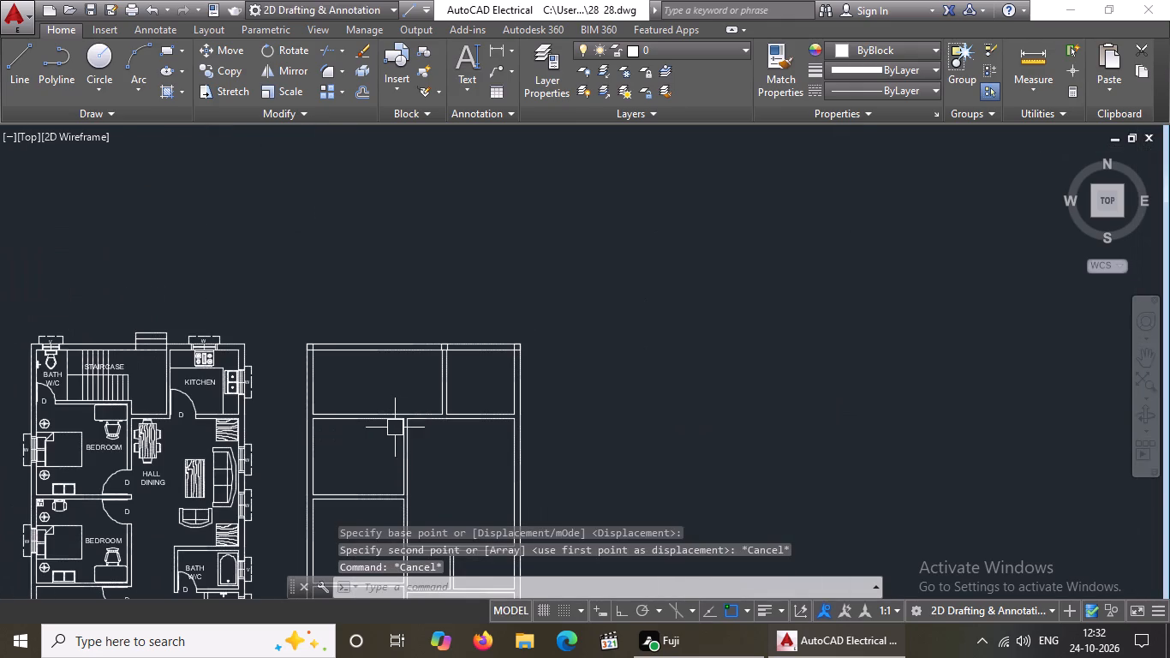